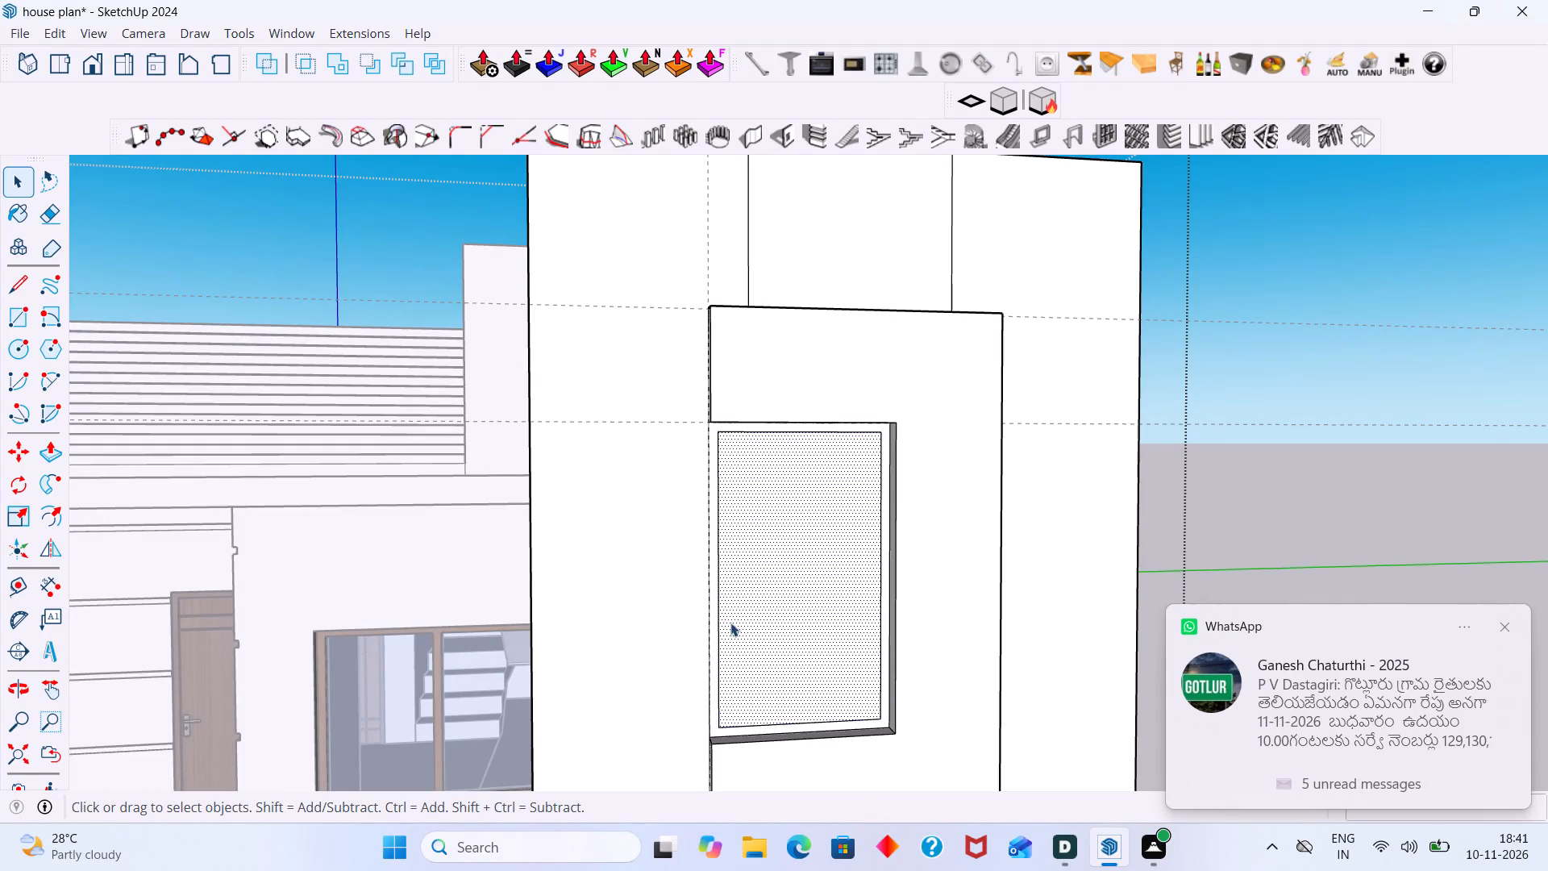
# Divide the long edge of the inner offset rectangle, on the side nearer the porch, into three equal segments.
pyautogui.click(766, 615)
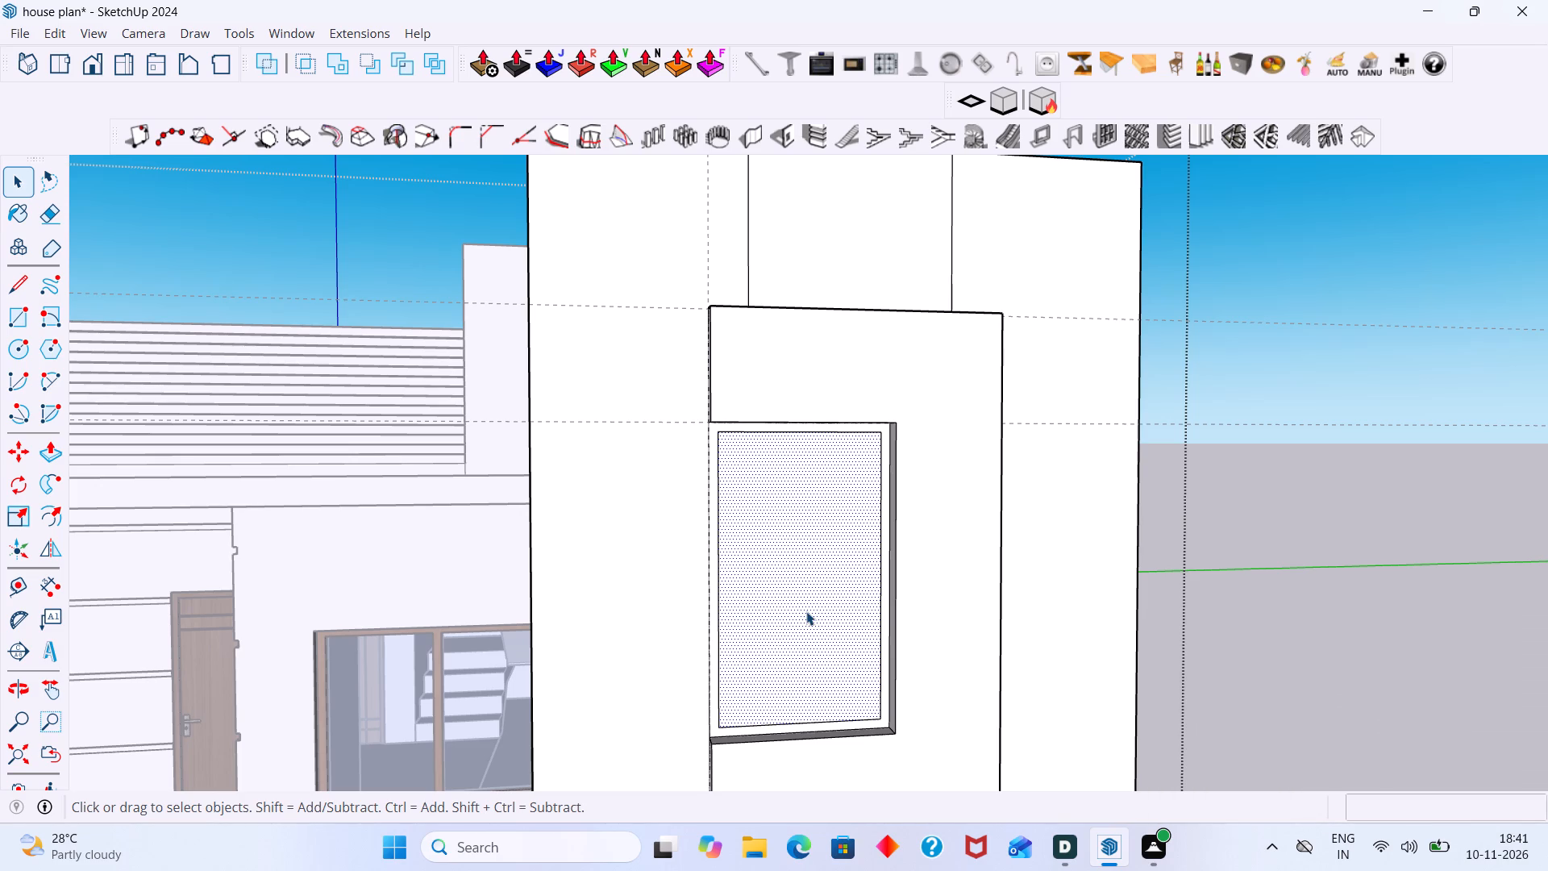
pyautogui.scroll(-4, 801, 614)
pyautogui.middleClick(795, 615)
pyautogui.scroll(3, 801, 621)
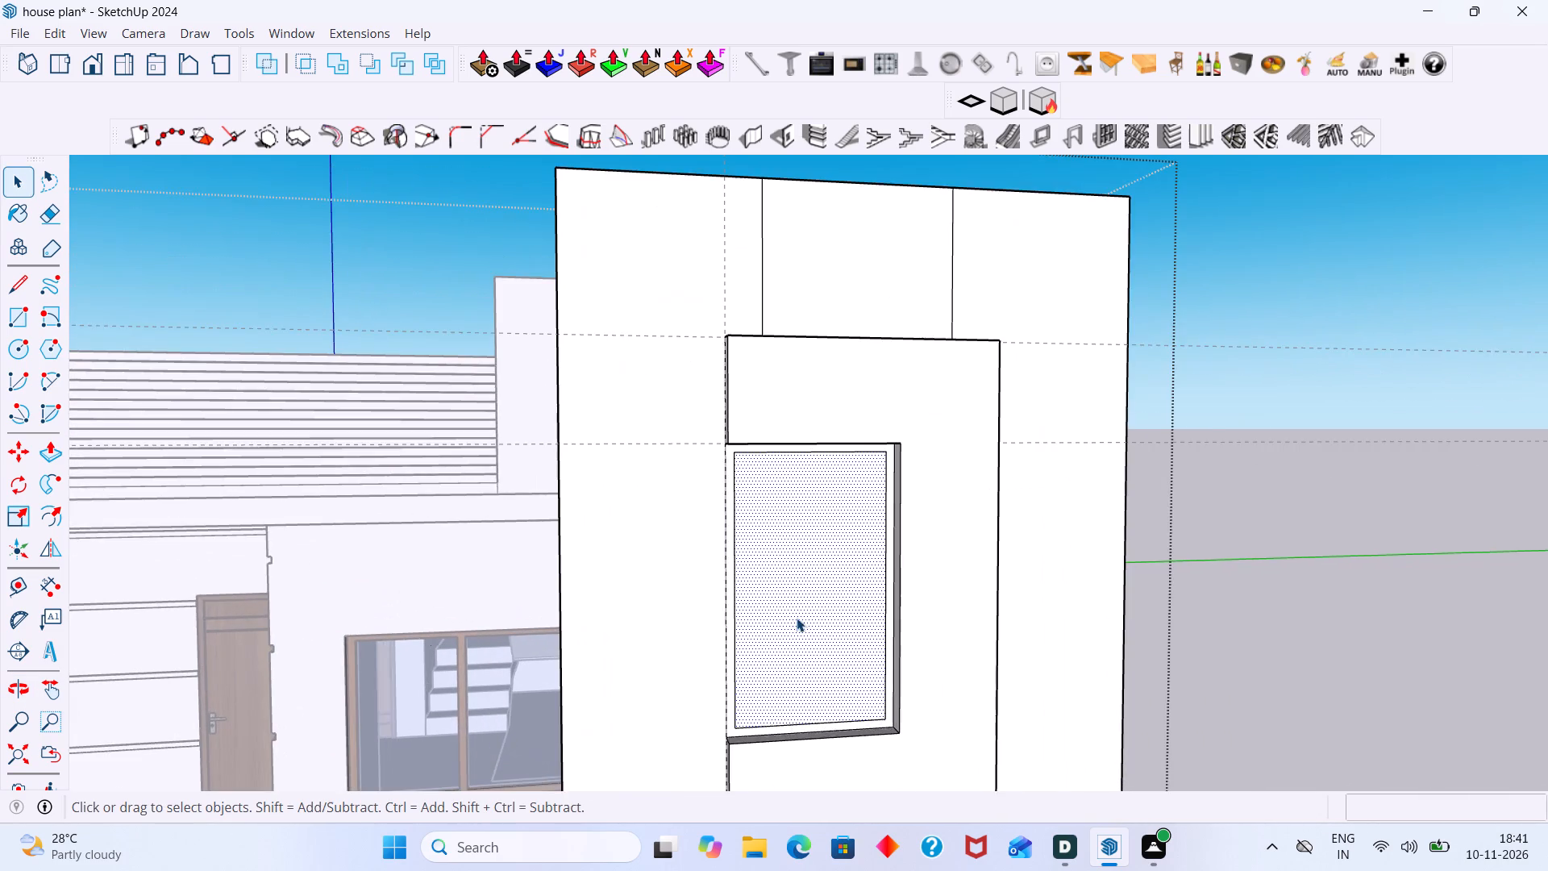
pyautogui.scroll(2, 751, 618)
pyautogui.click(732, 623)
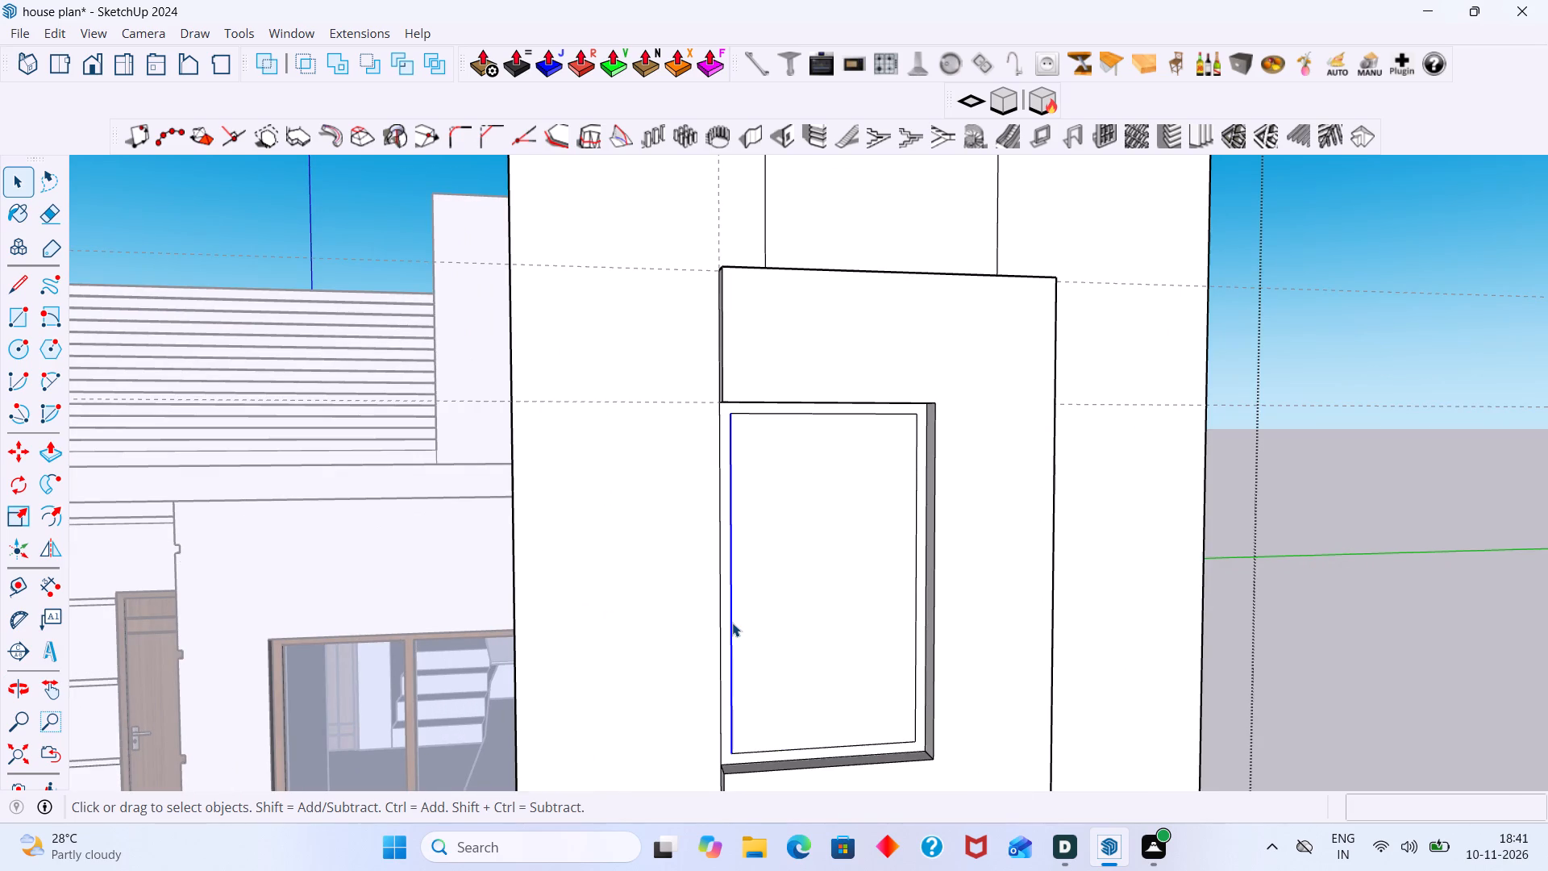
pyautogui.rightClick(732, 623)
pyautogui.click(790, 302)
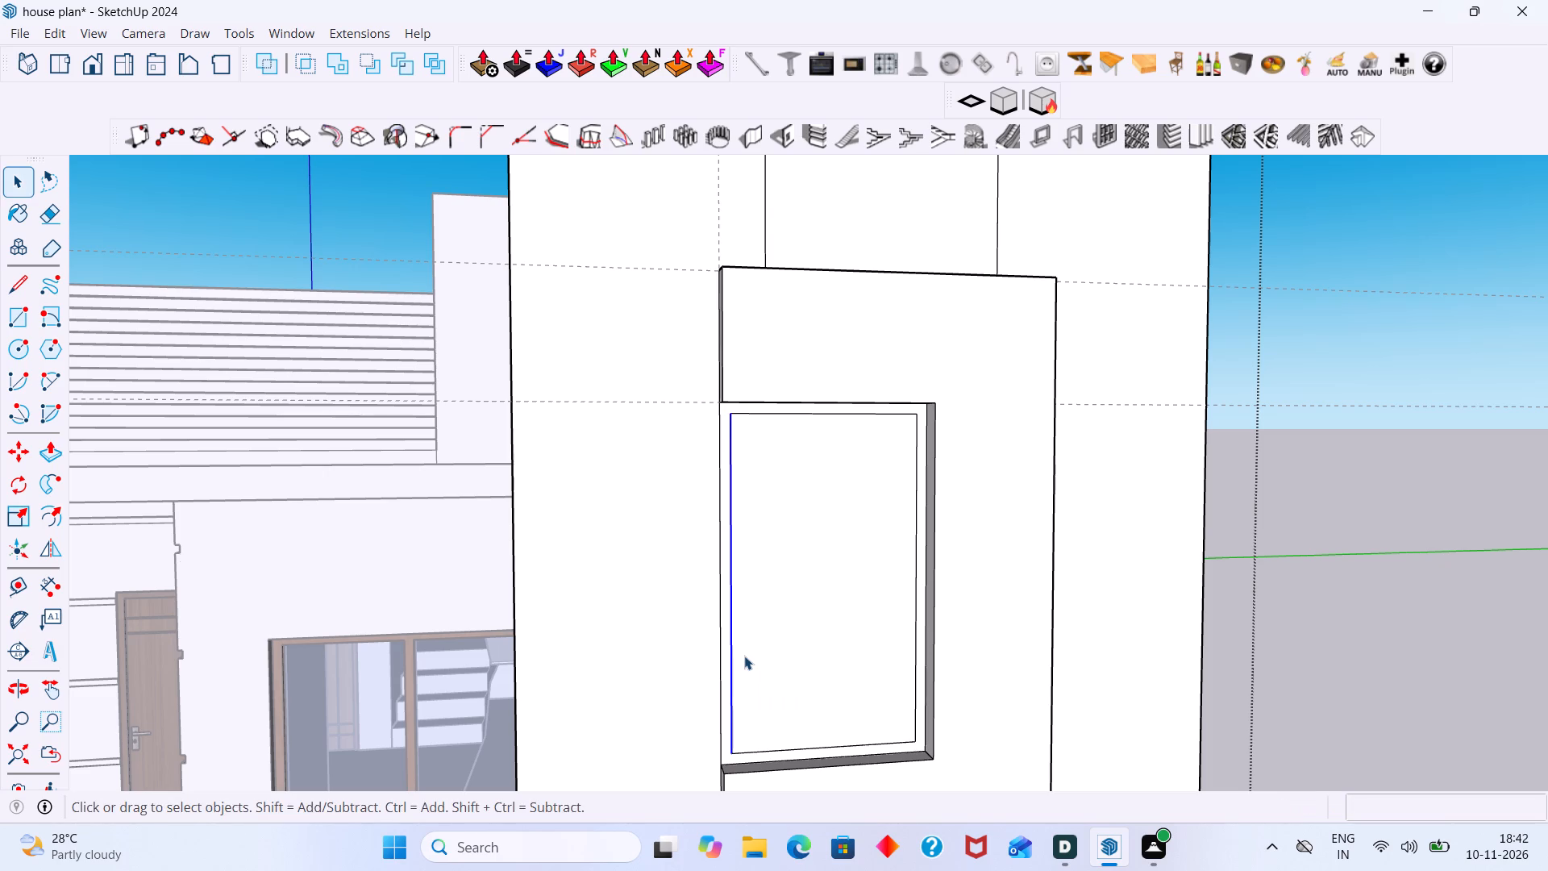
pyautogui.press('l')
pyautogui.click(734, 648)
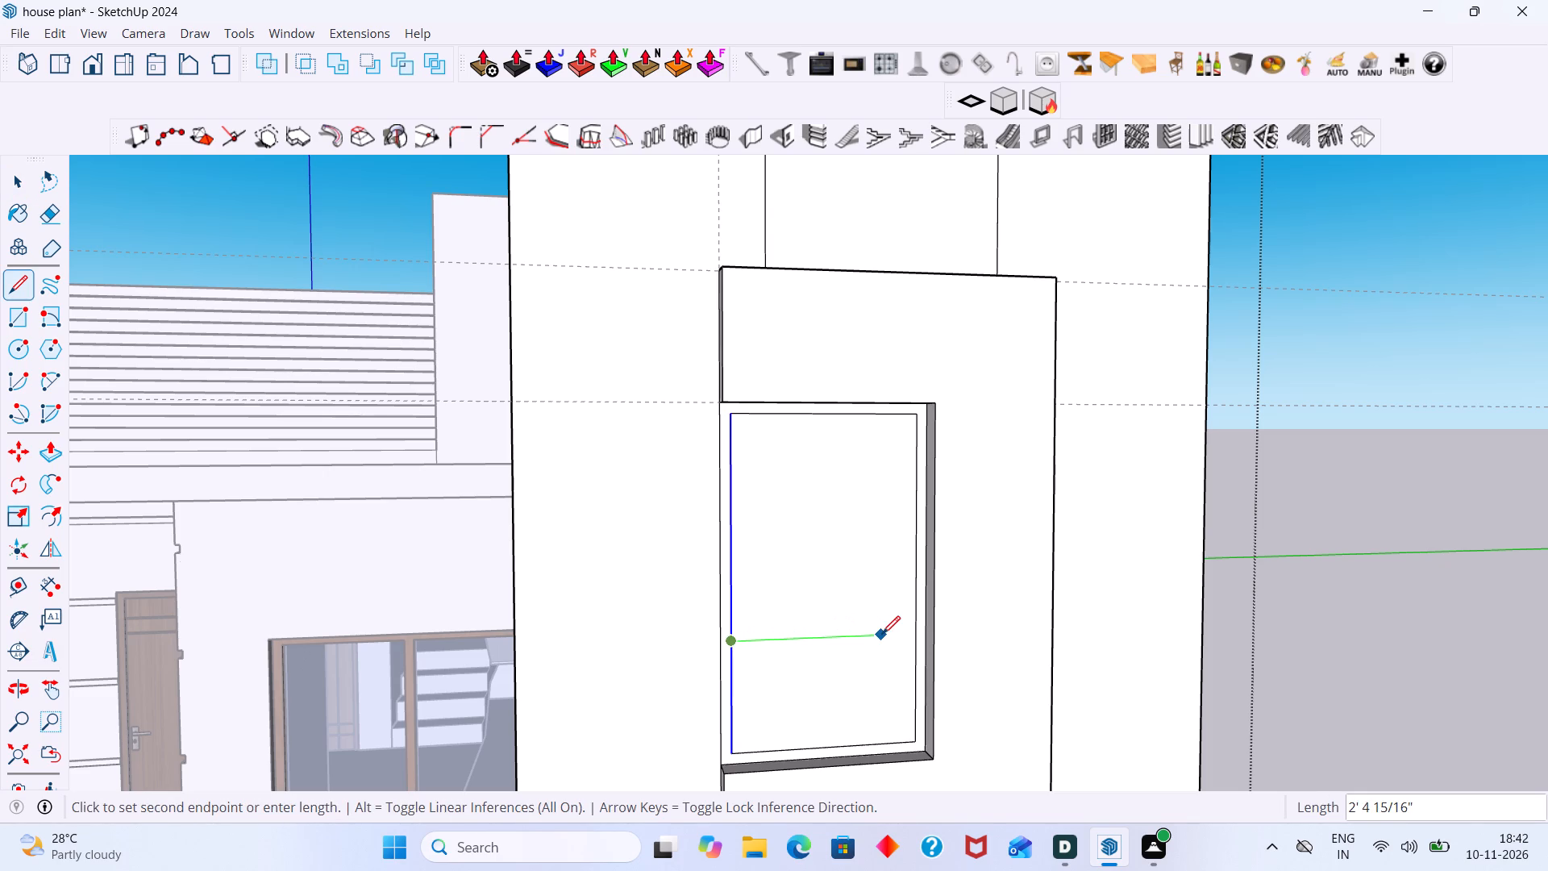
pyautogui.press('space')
# Draw two horizontal lines about 2' 11 7/8" long across the inner rectangle from its division points, splitting it into three equal panels.
pyautogui.doubleClick(872, 640)
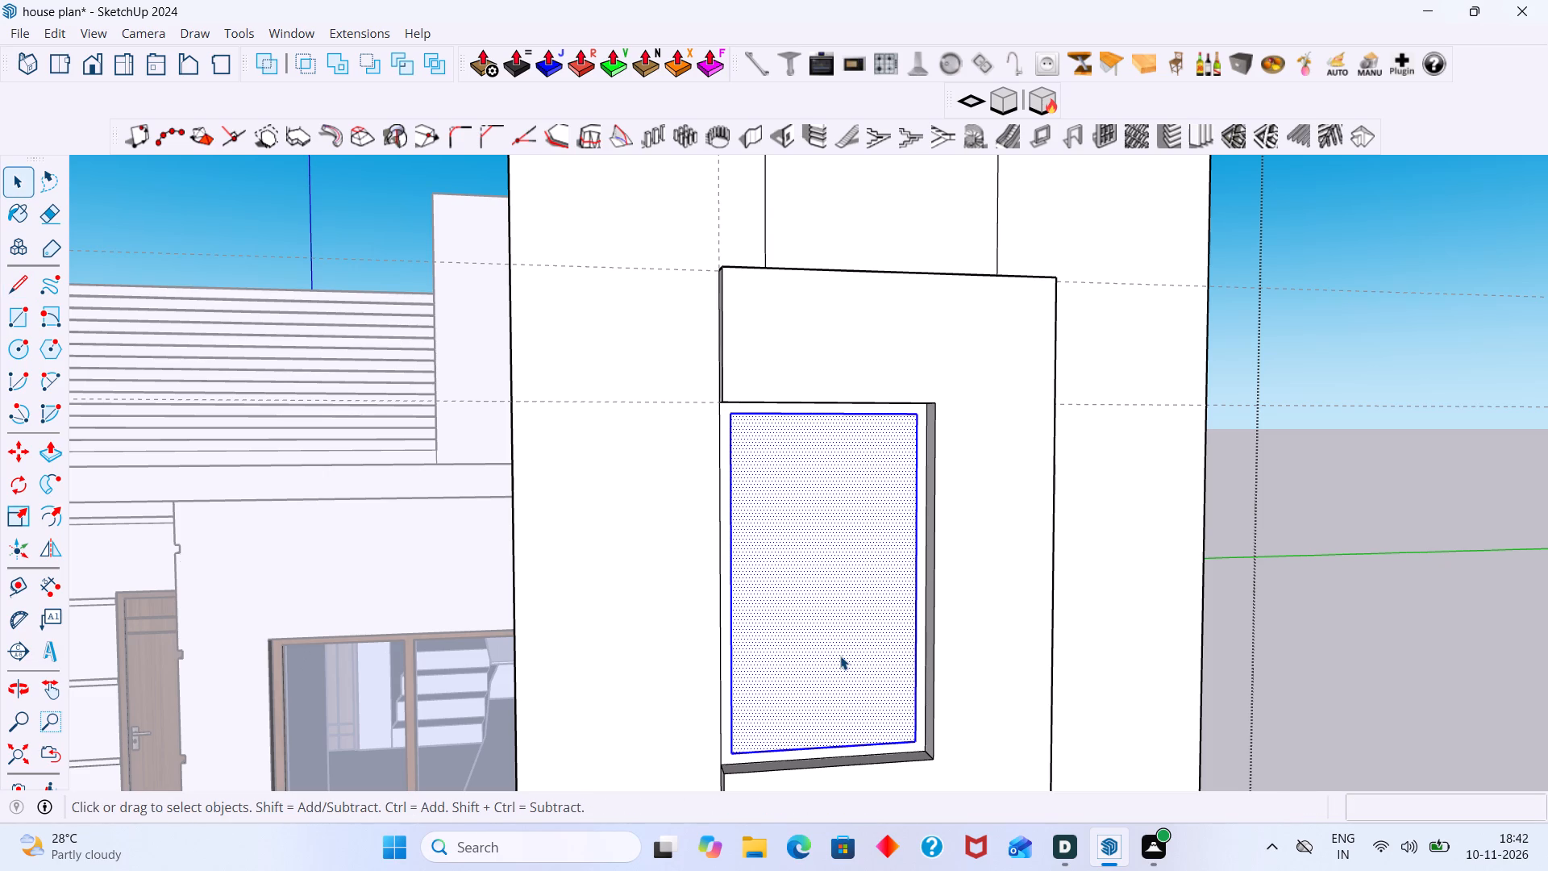
pyautogui.press('l')
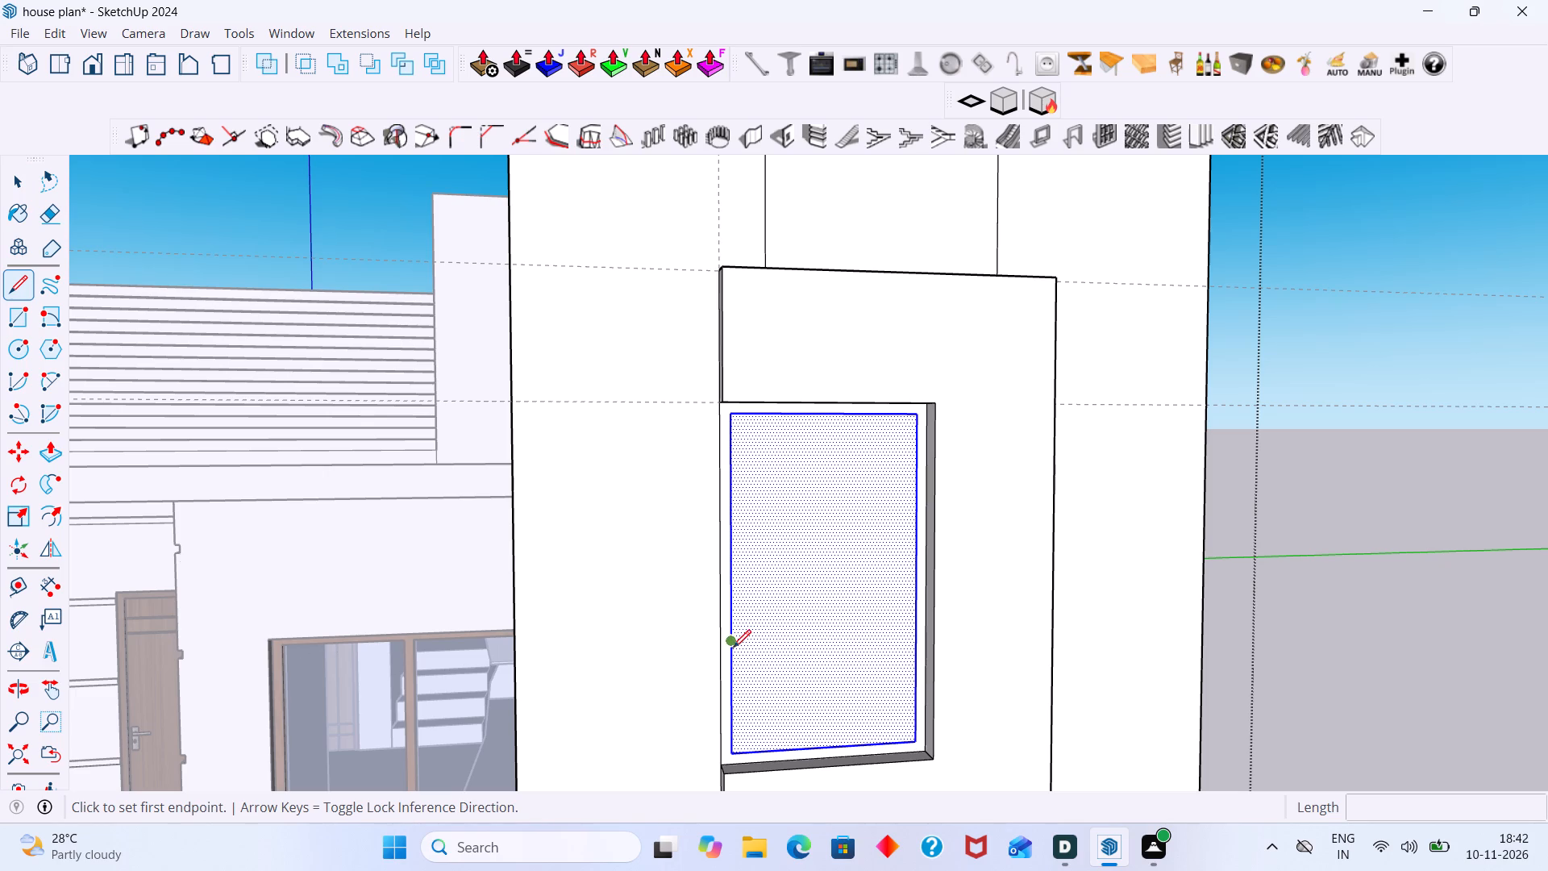
pyautogui.click(730, 645)
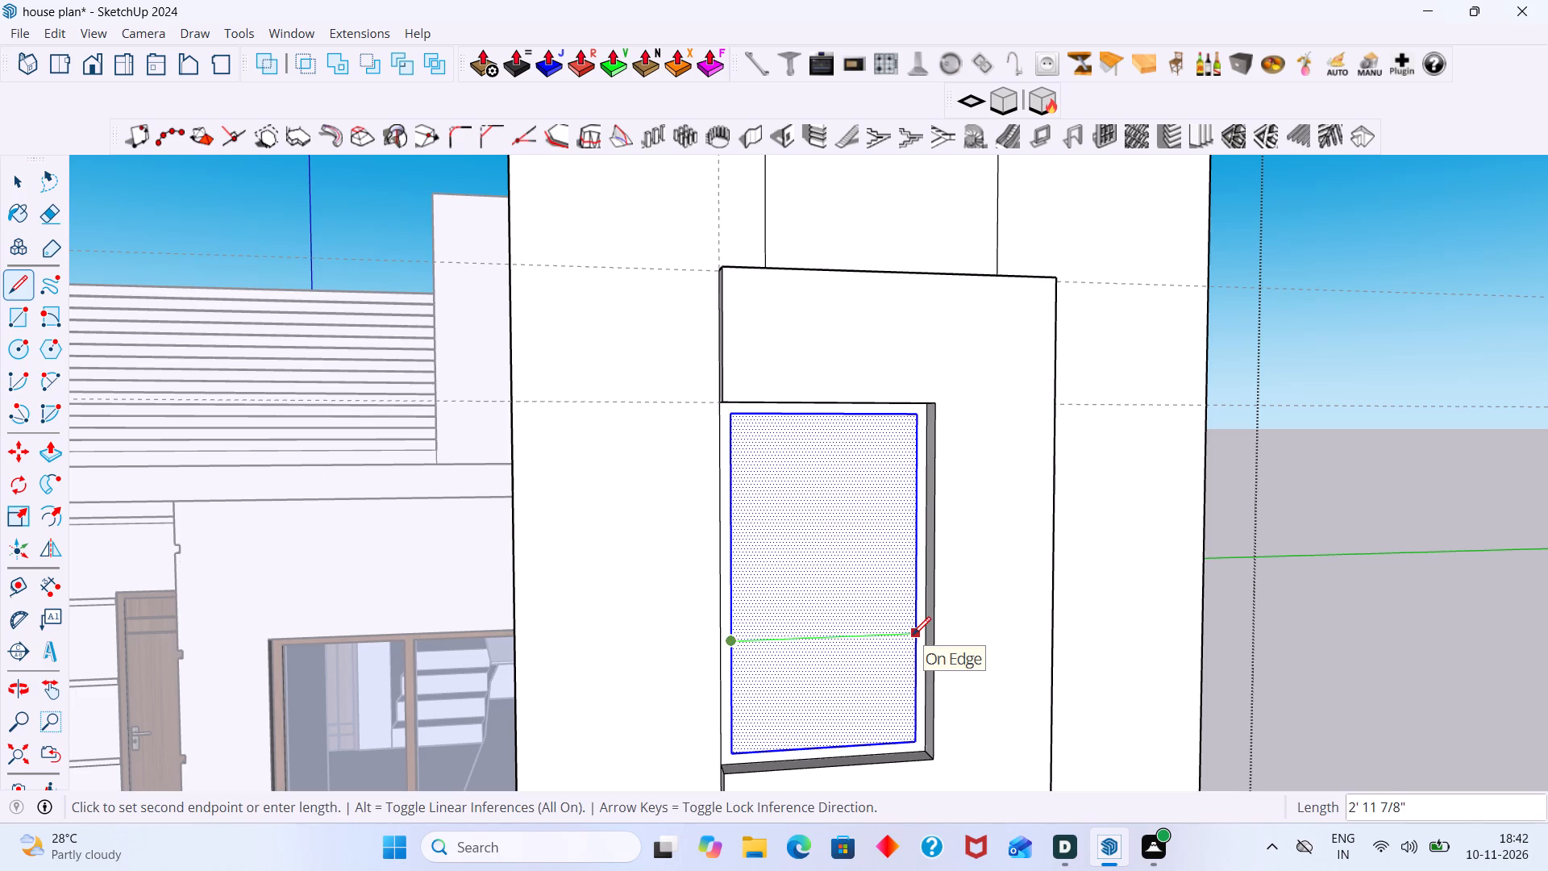
pyautogui.click(918, 637)
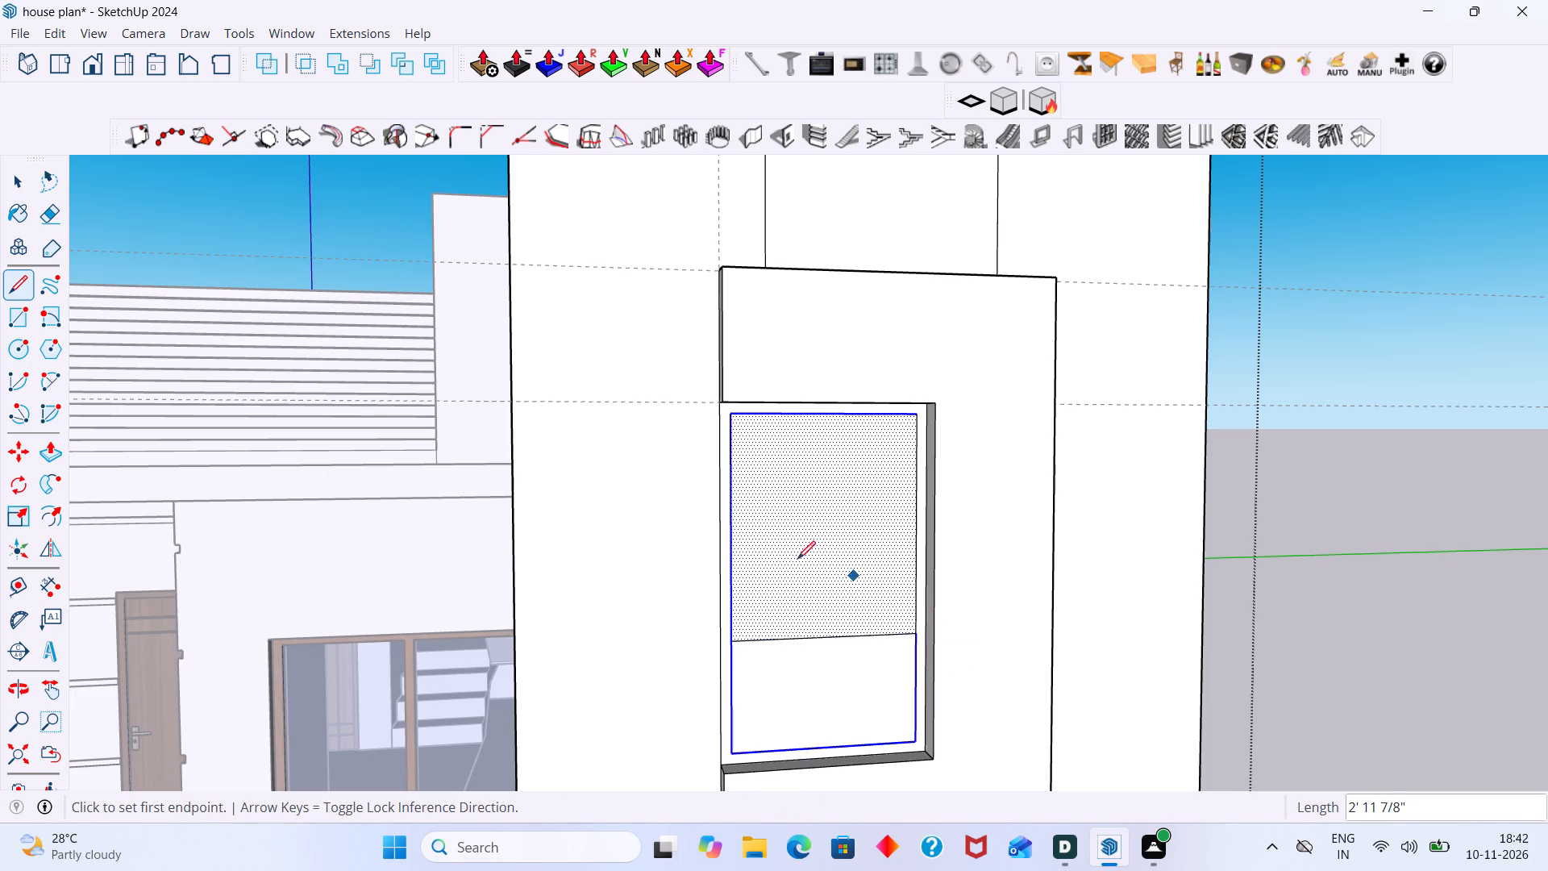
pyautogui.click(733, 522)
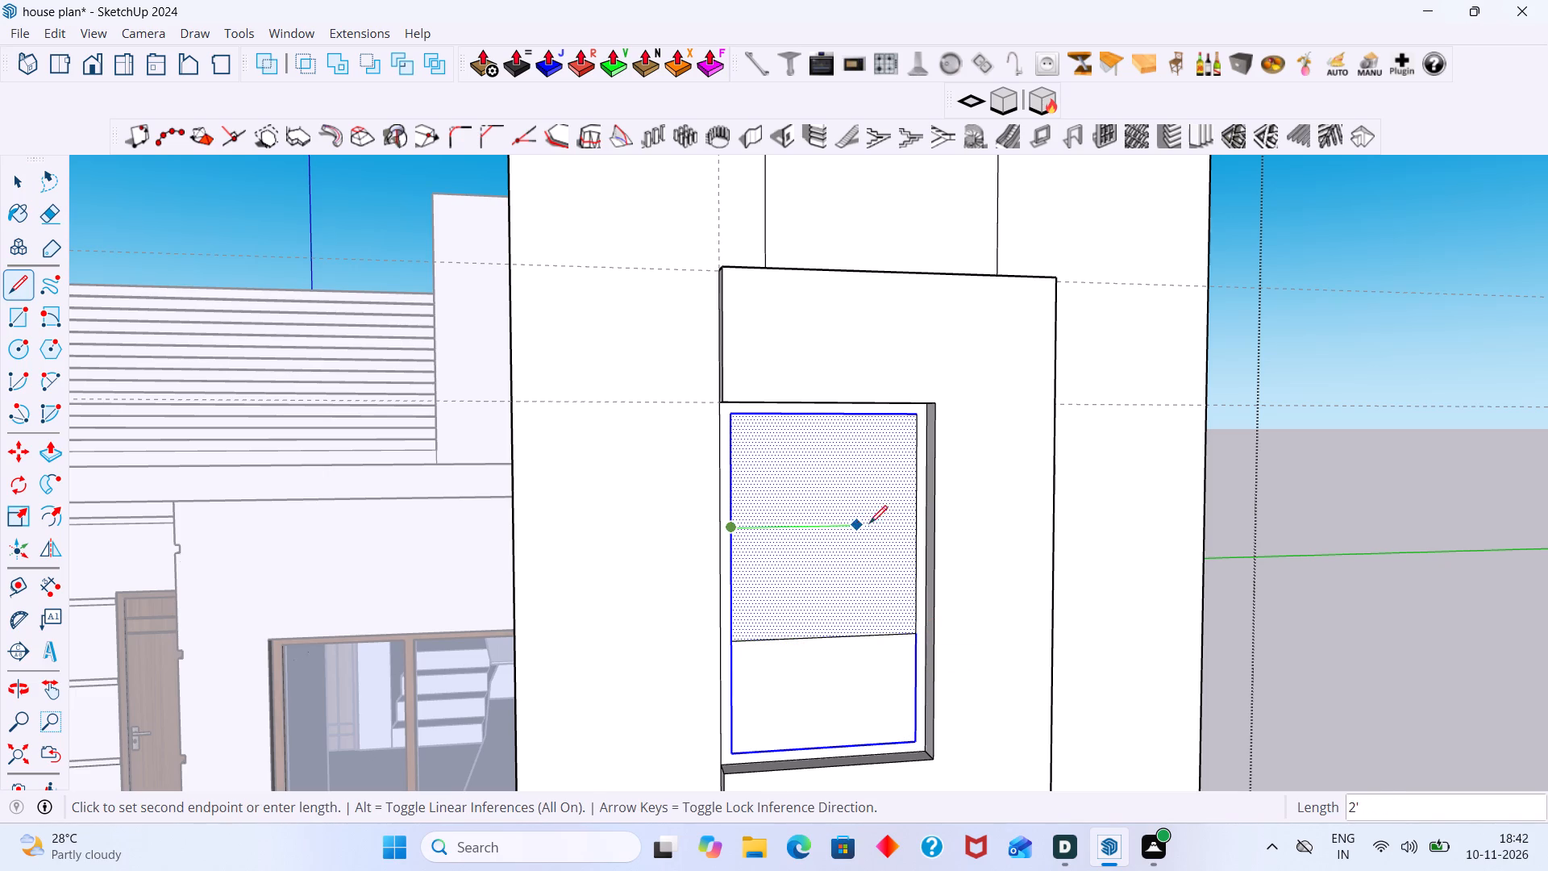
pyautogui.click(913, 523)
pyautogui.press('space')
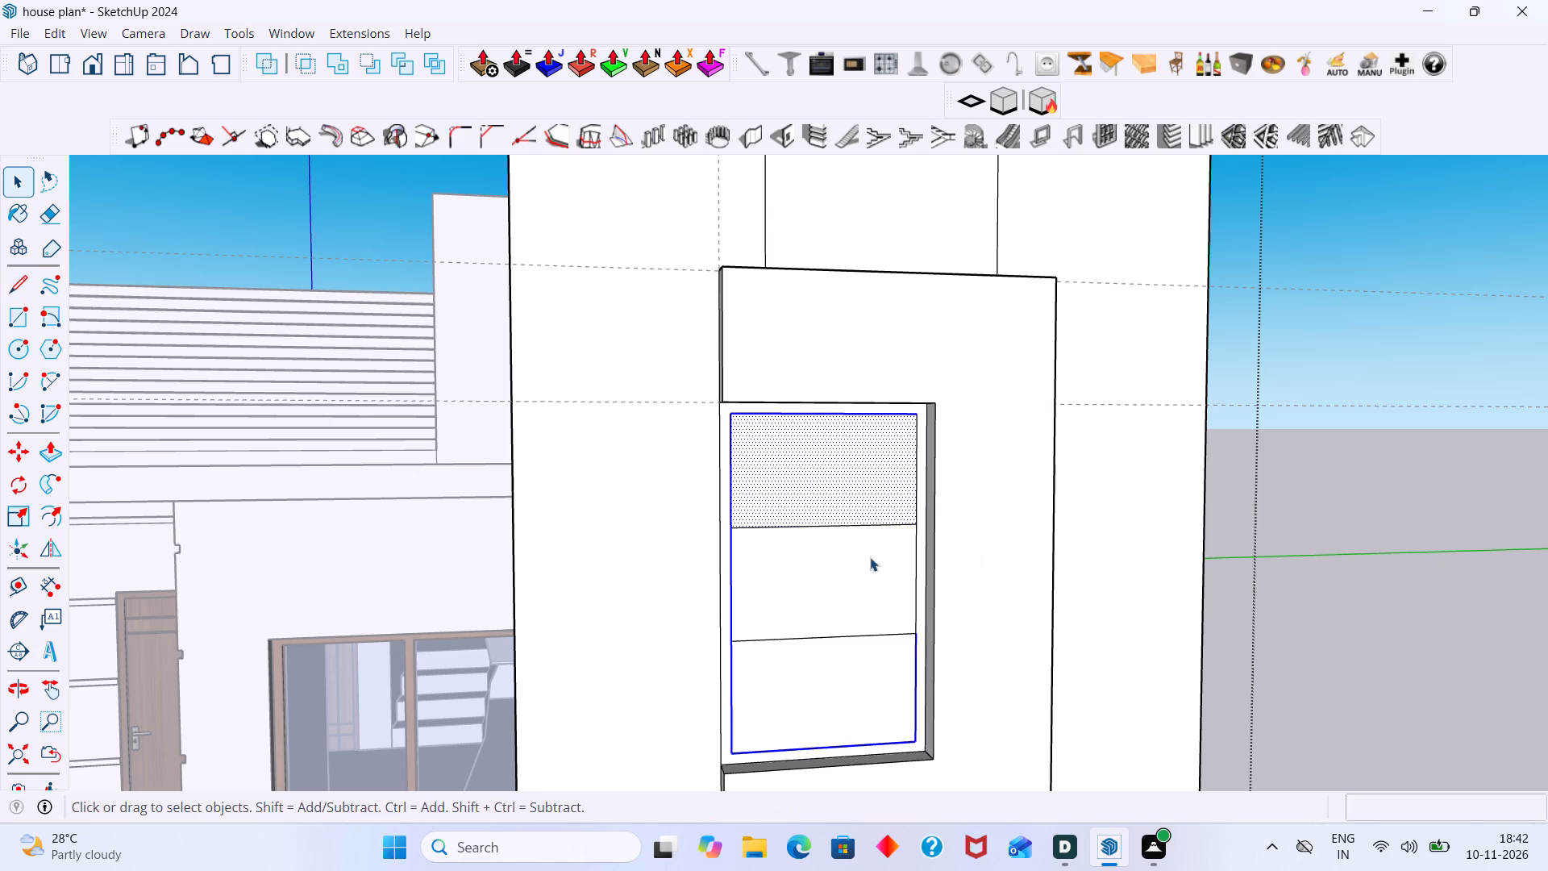
# Copy the upper dividing line 9 mm downward.
pyautogui.click(852, 526)
pyautogui.press('m')
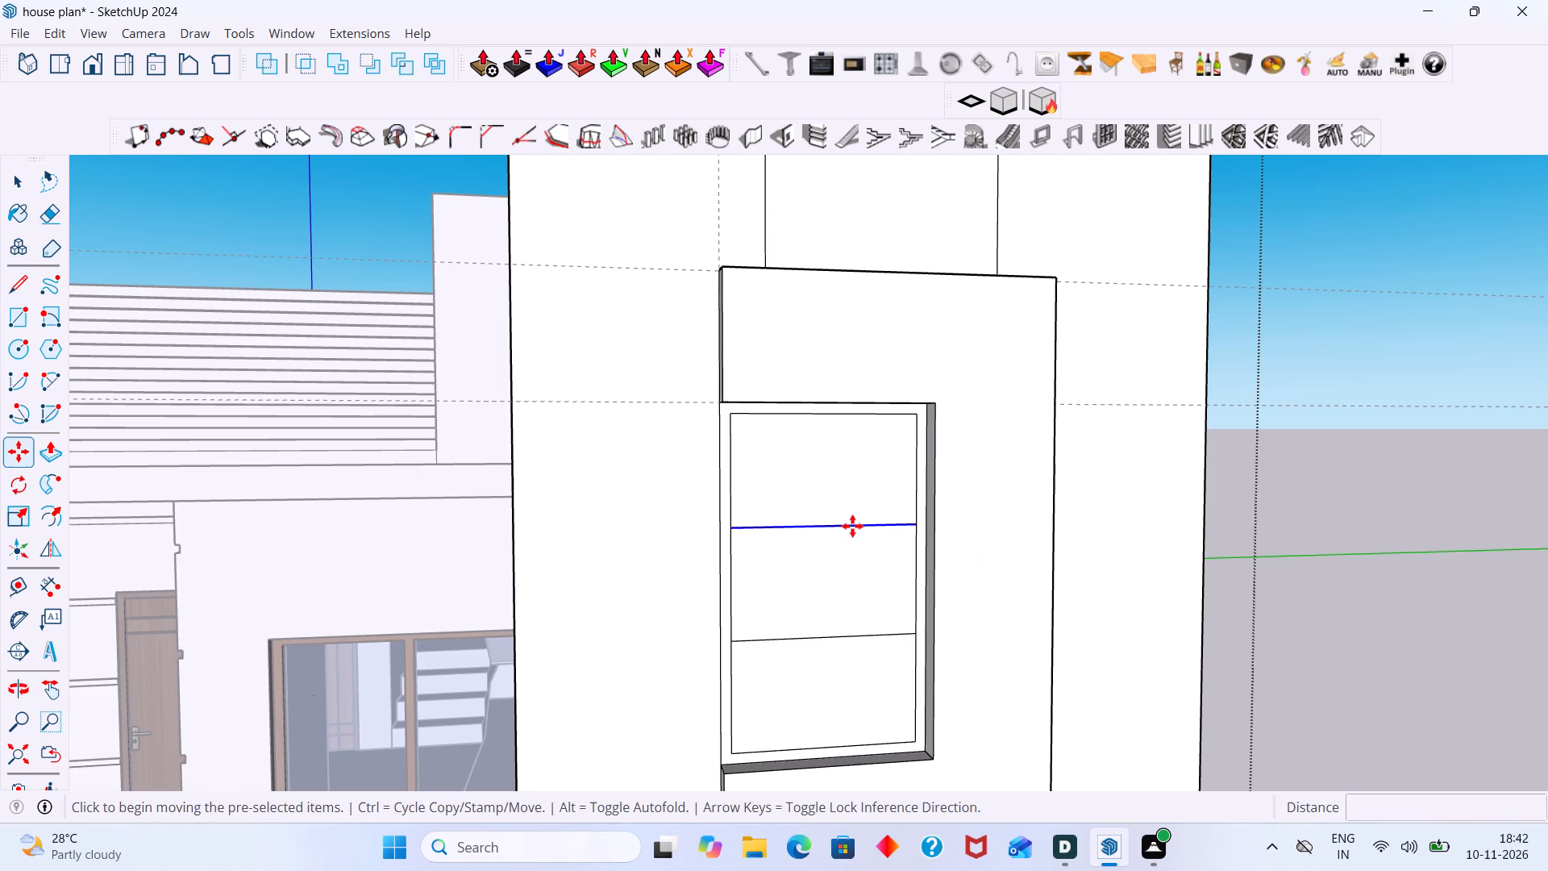
pyautogui.click(852, 526)
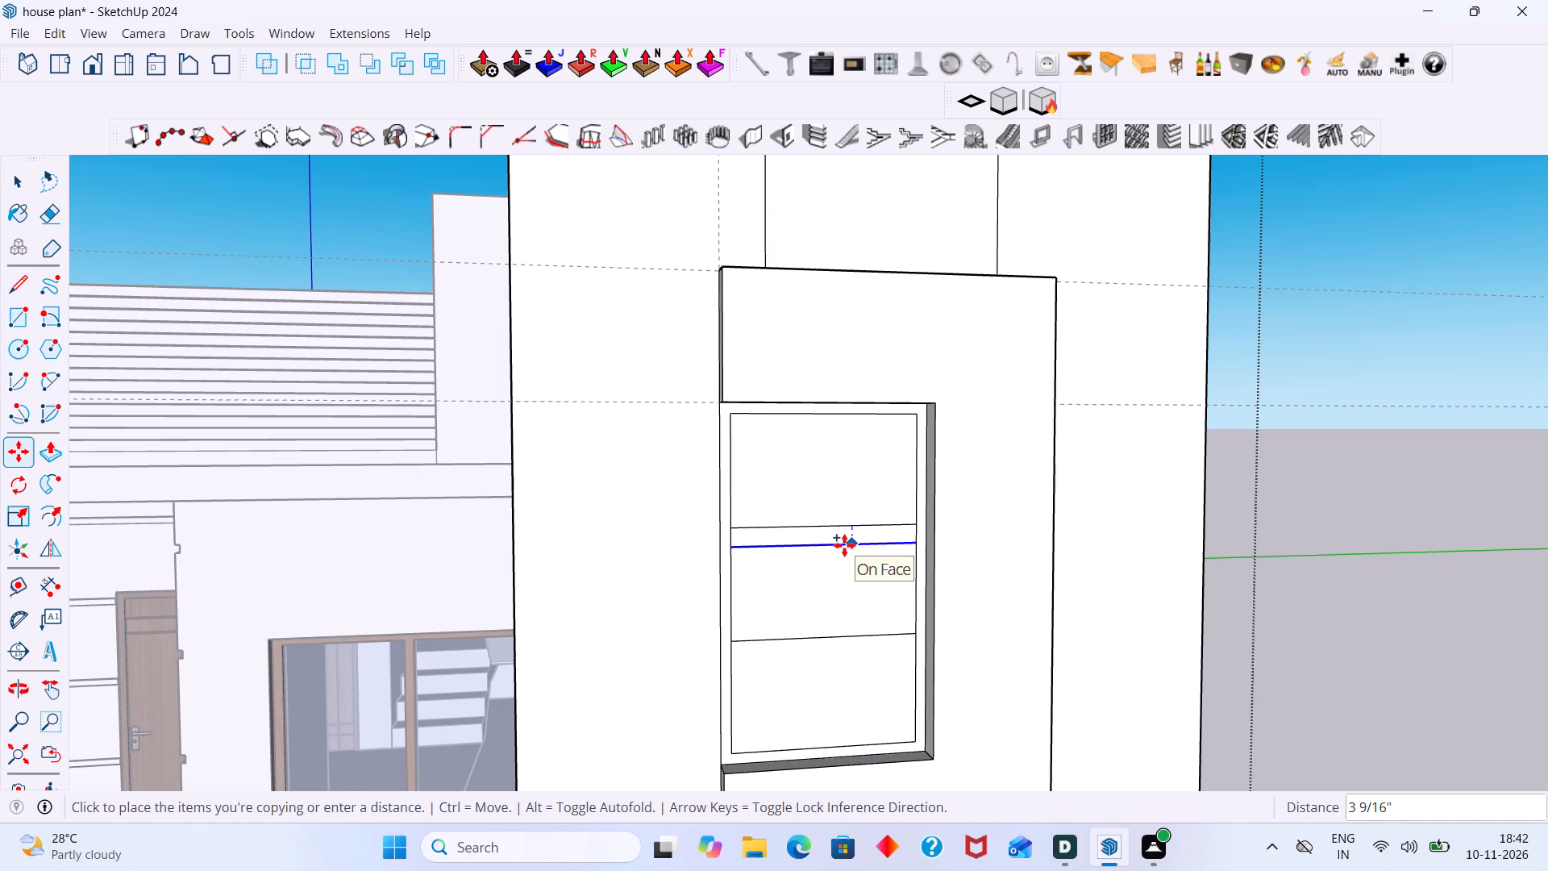
pyautogui.press('9')
pyautogui.write('MM')
pyautogui.press('Return')
# Copy the new line 18 mm upward, past the original upper dividing line.
pyautogui.scroll(4, 838, 541)
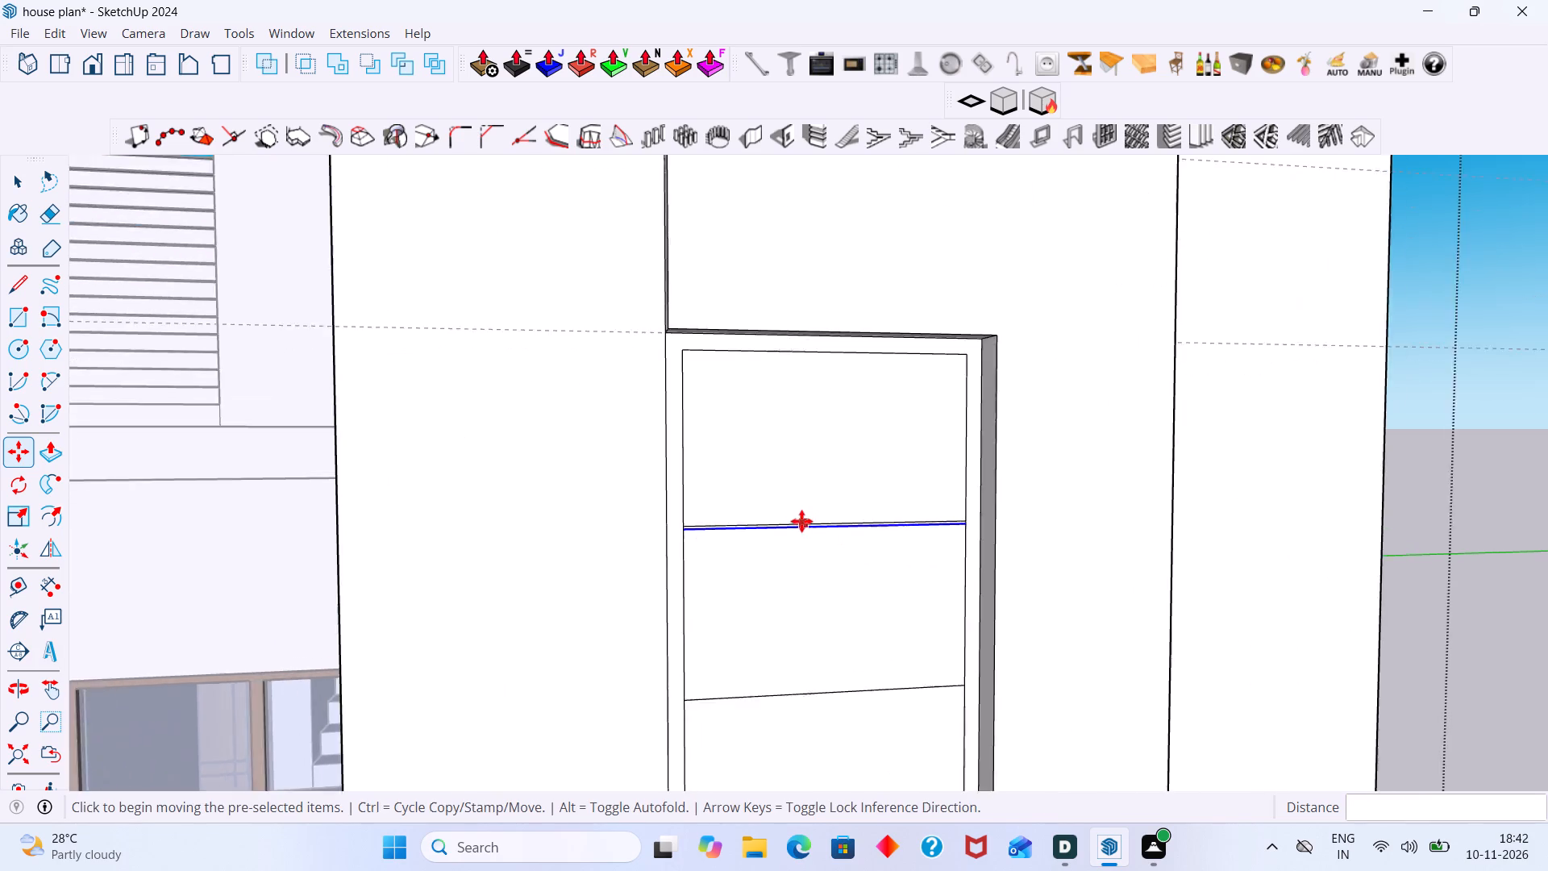
pyautogui.scroll(6, 801, 521)
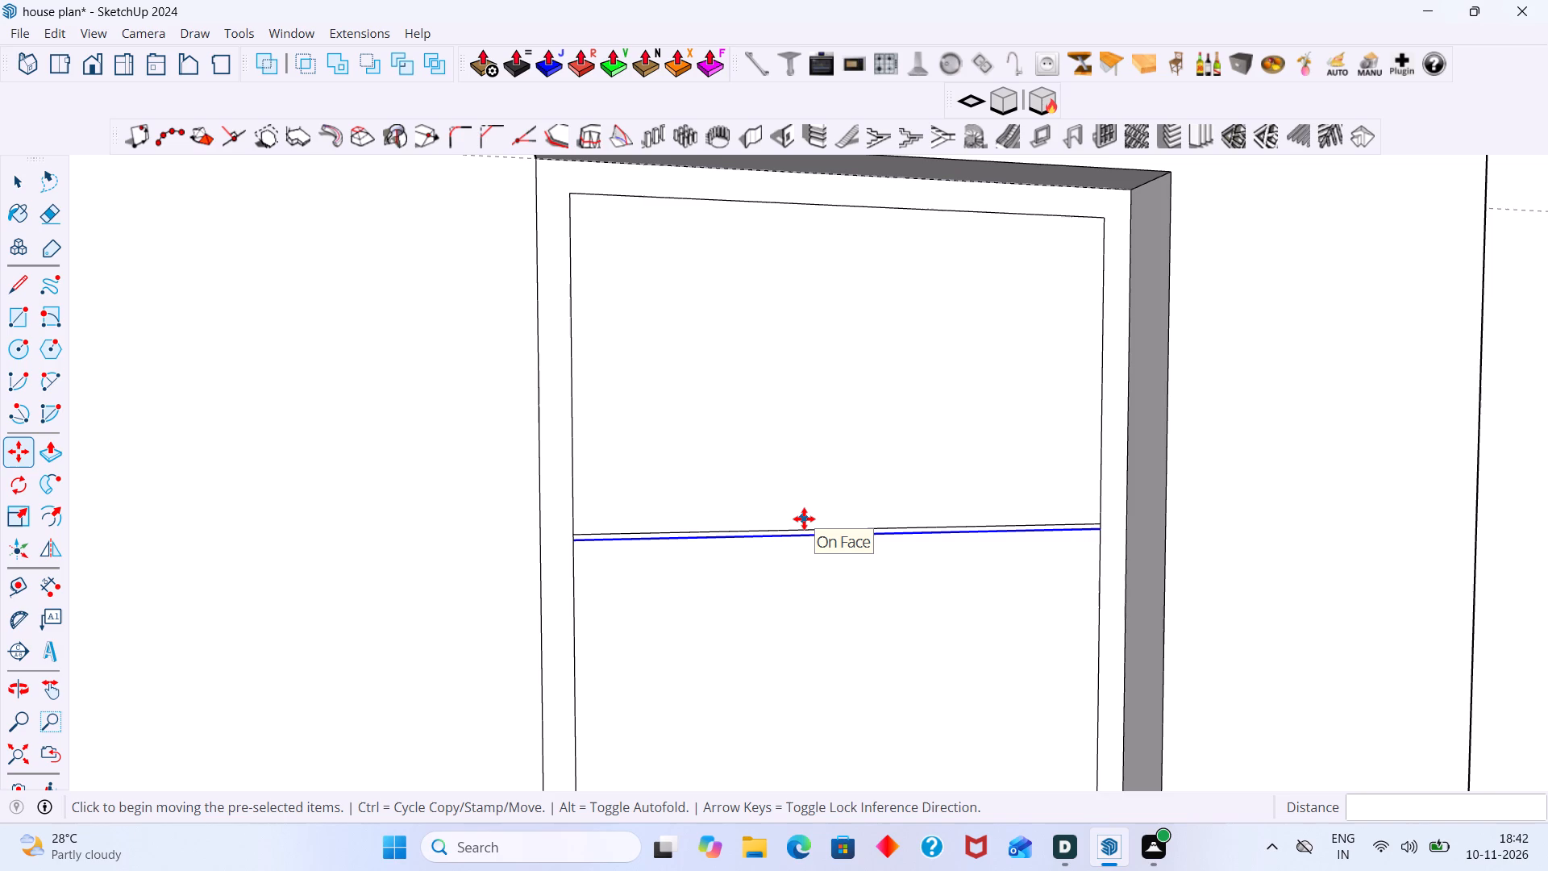
pyautogui.scroll(5, 913, 521)
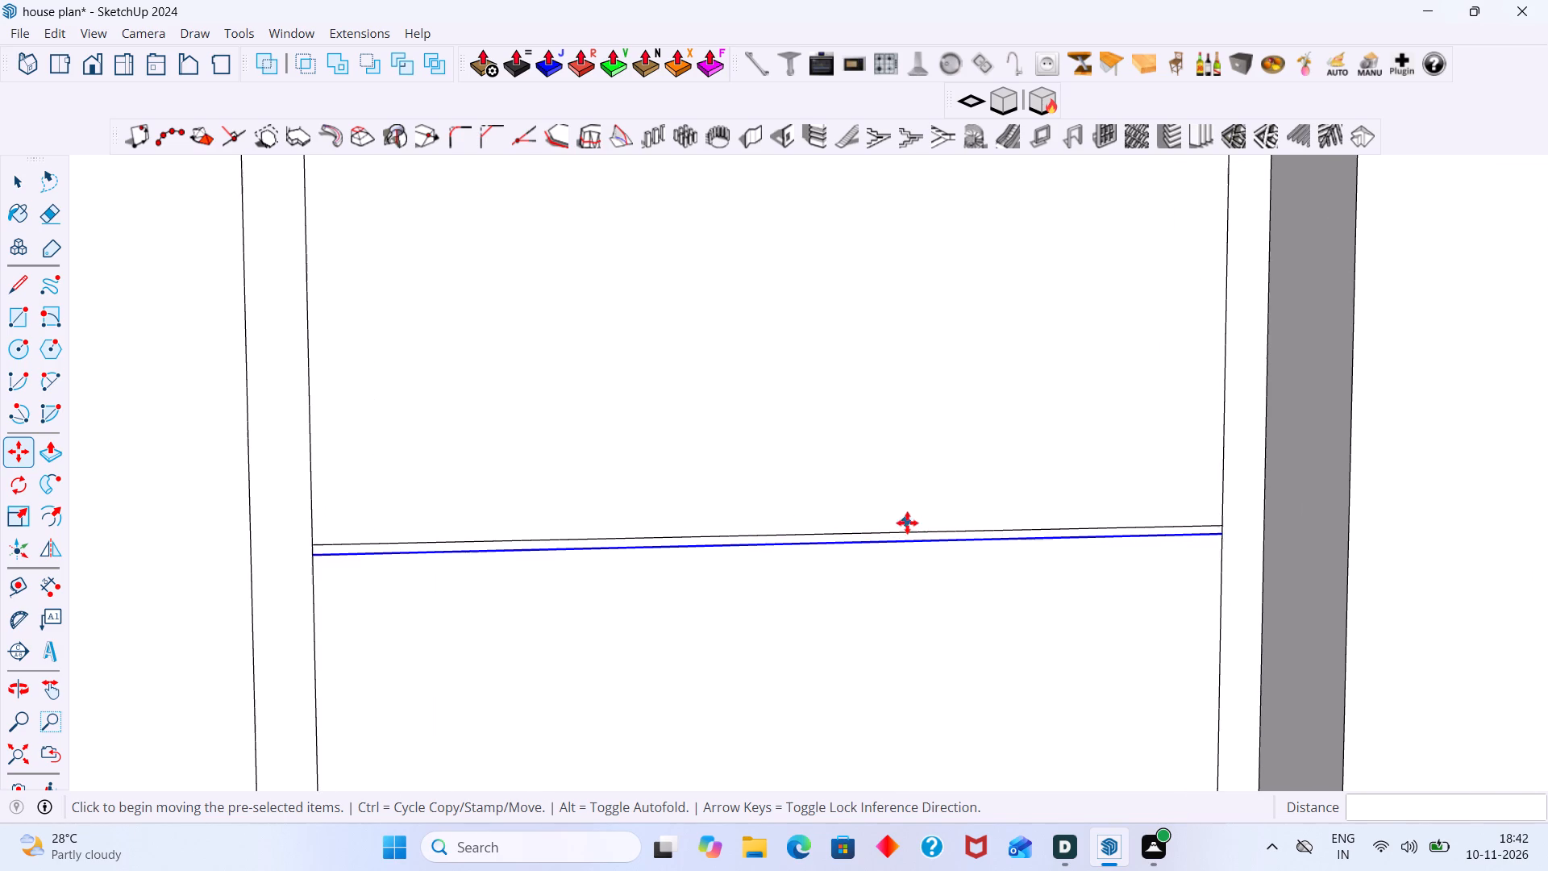
pyautogui.click(891, 544)
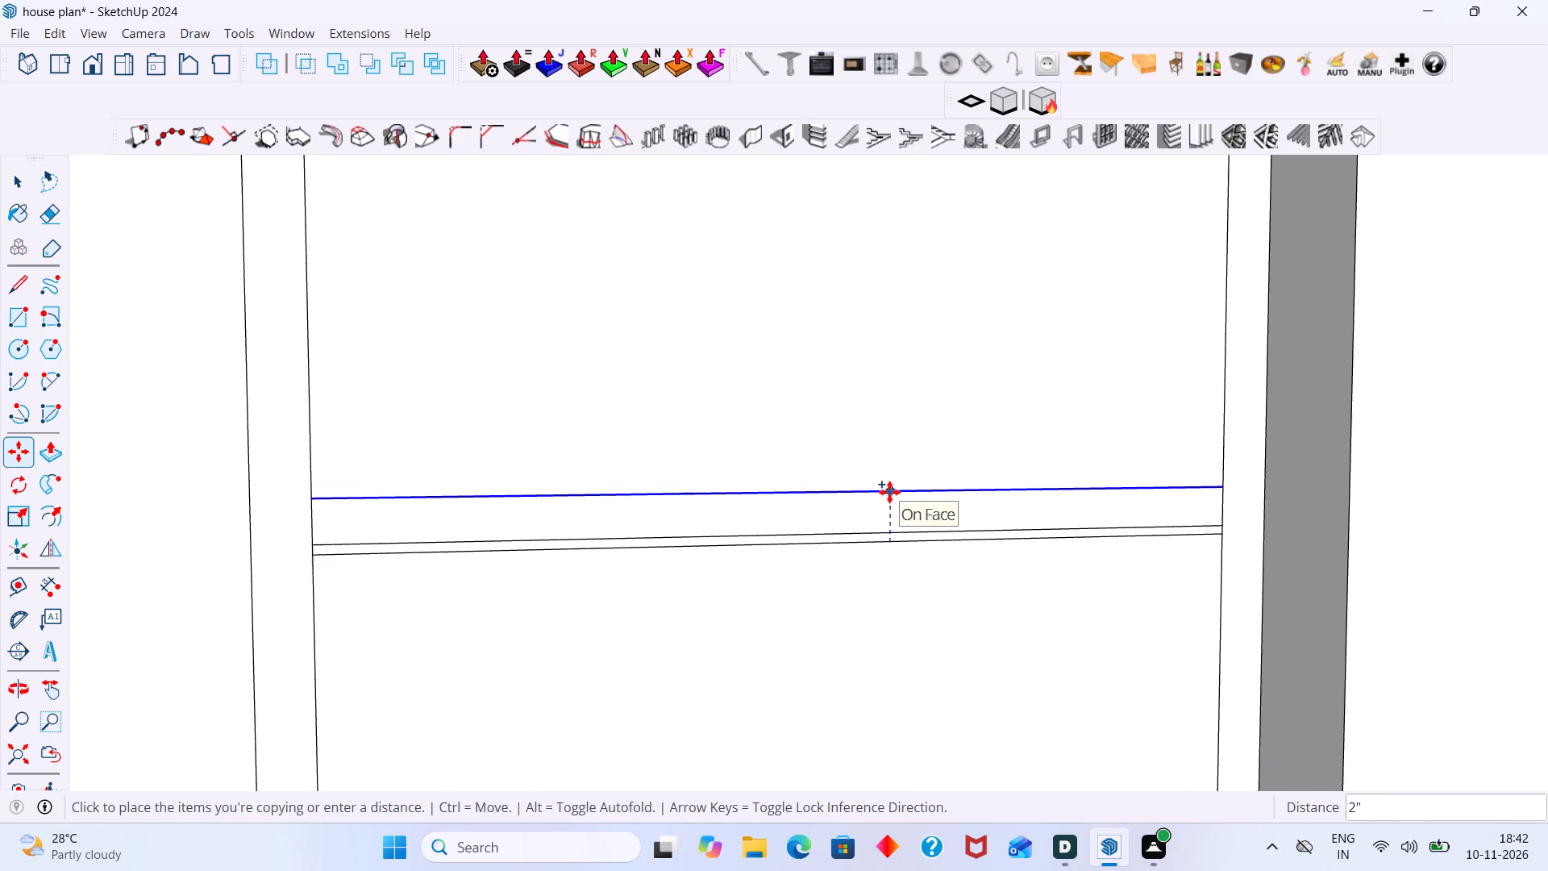
pyautogui.write('18')
pyautogui.write('MM')
pyautogui.press('Return')
pyautogui.press('space')
# Delete the original upper dividing line between its two copies, leaving an 18 mm bar.
pyautogui.click(896, 530)
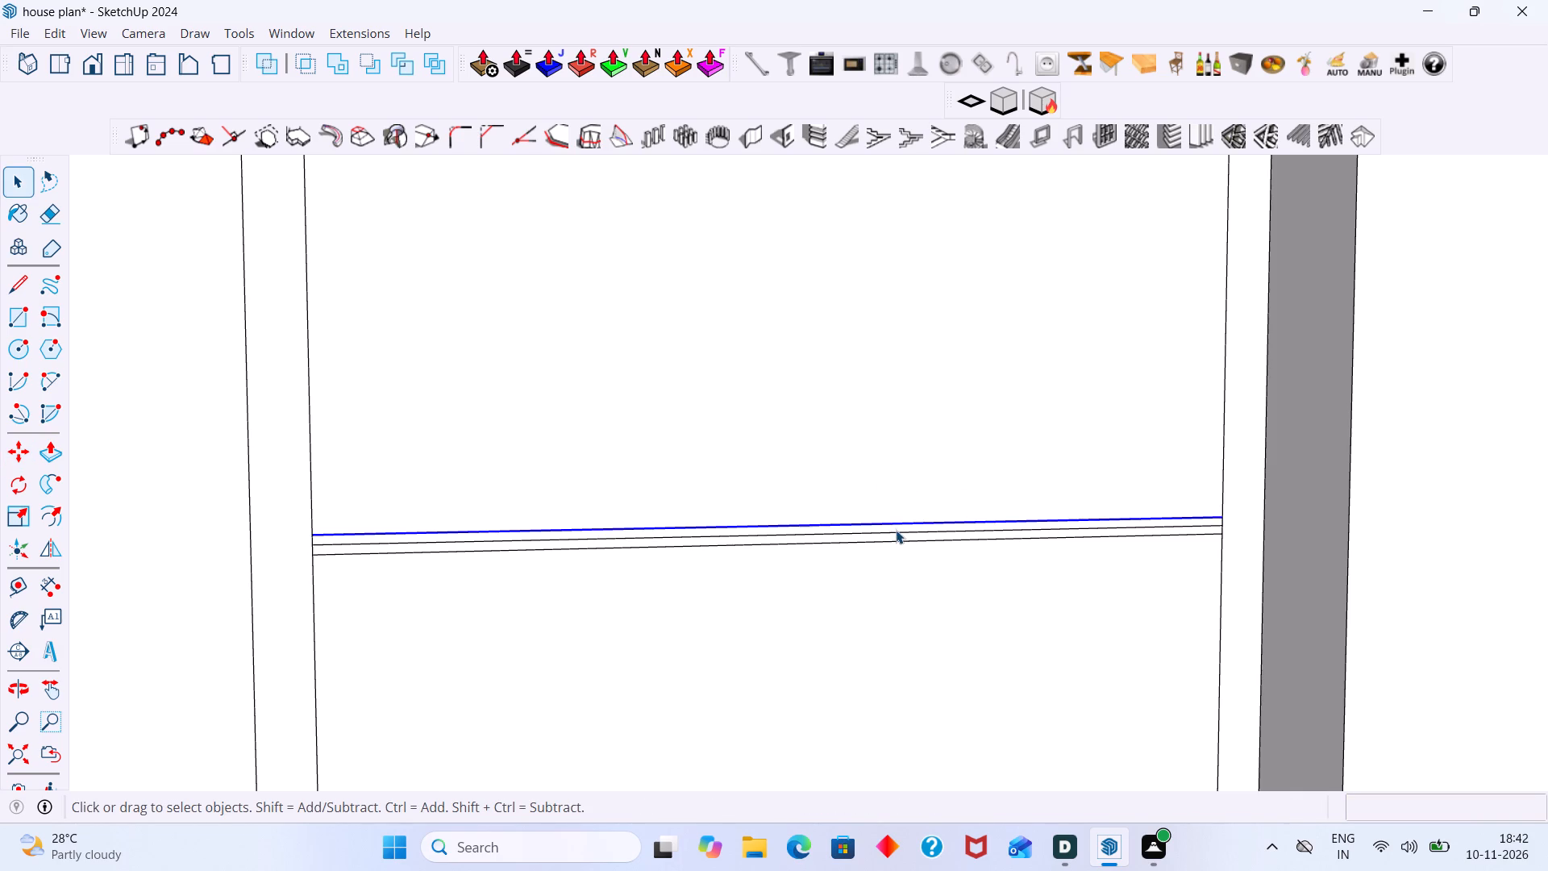
pyautogui.press('Delete')
# Erase the short vertical edge pieces at both ends of the upper bar so it joins the surrounding frame.
pyautogui.scroll(-2, 896, 531)
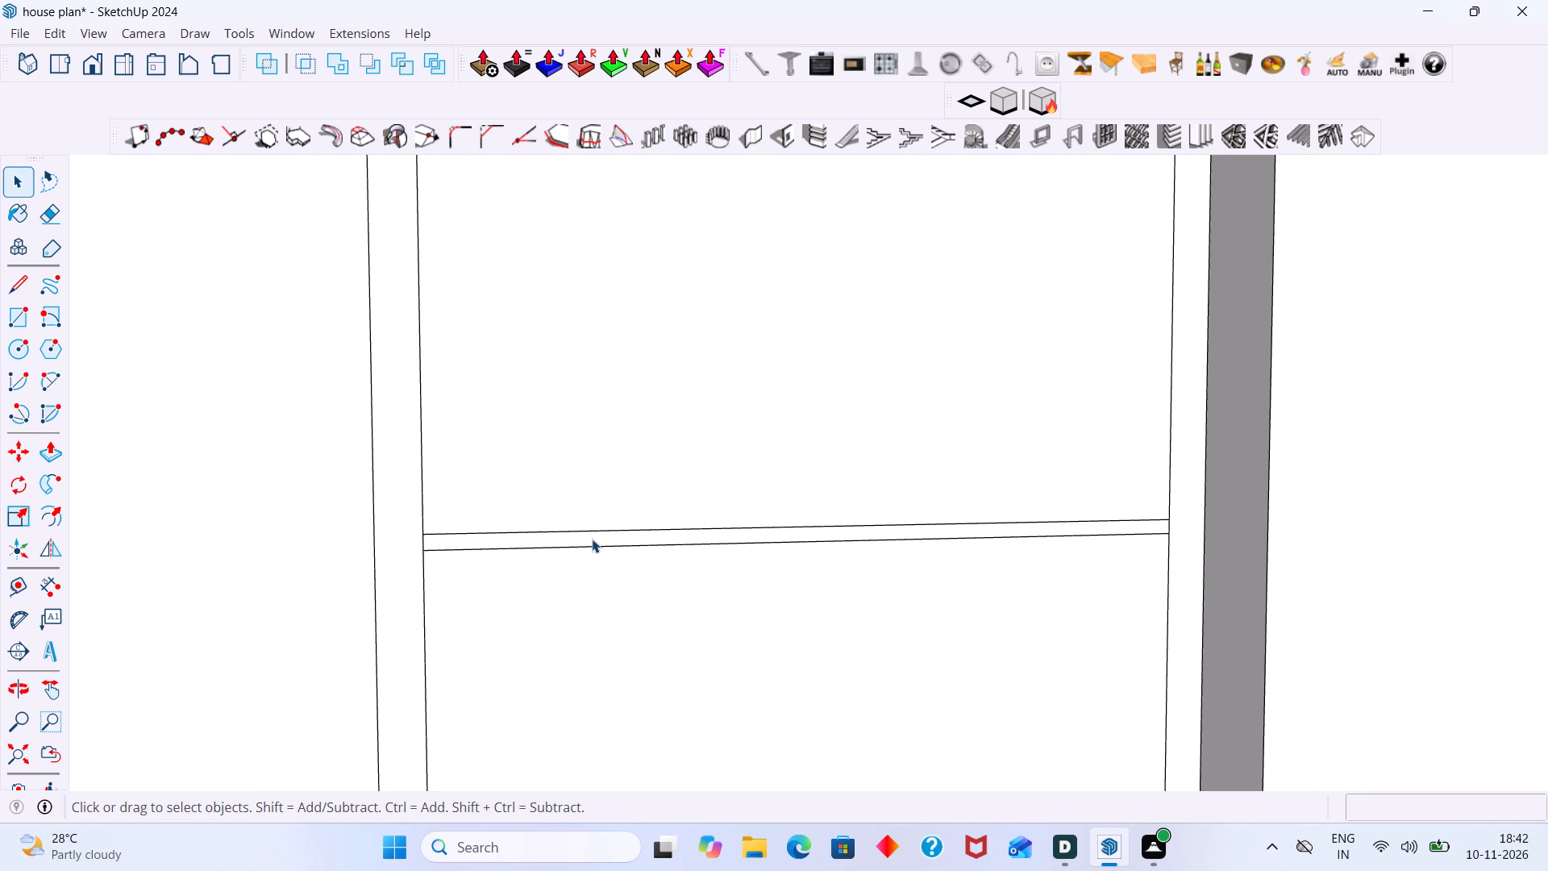
pyautogui.scroll(6, 560, 533)
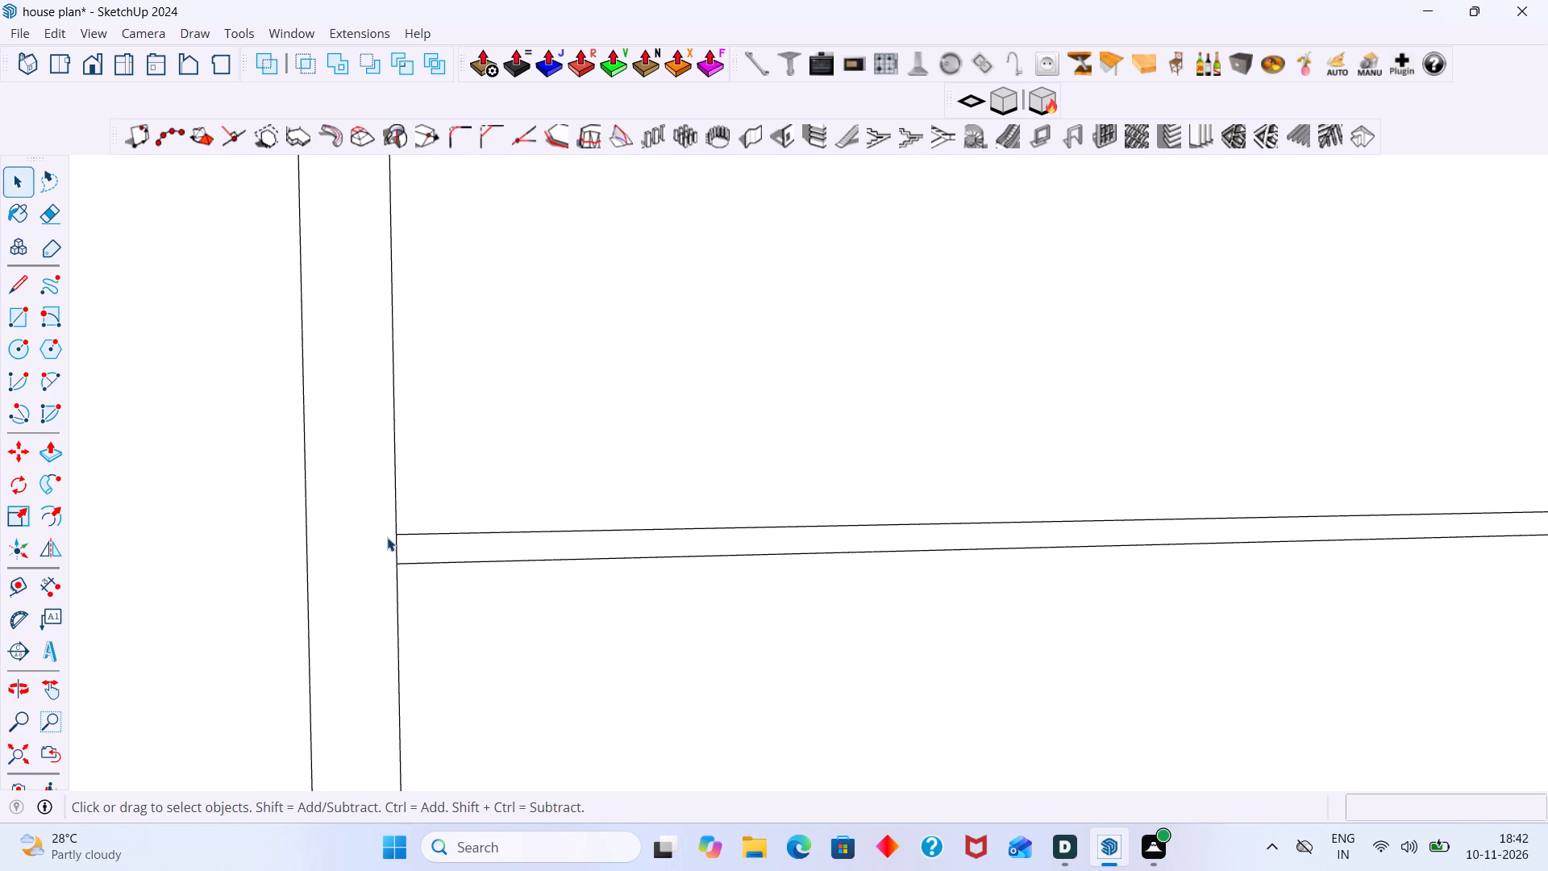
pyautogui.press('e')
pyautogui.moveTo(409, 553); pyautogui.dragTo(388, 553)
pyautogui.scroll(-6, 460, 549)
pyautogui.scroll(6, 1206, 563)
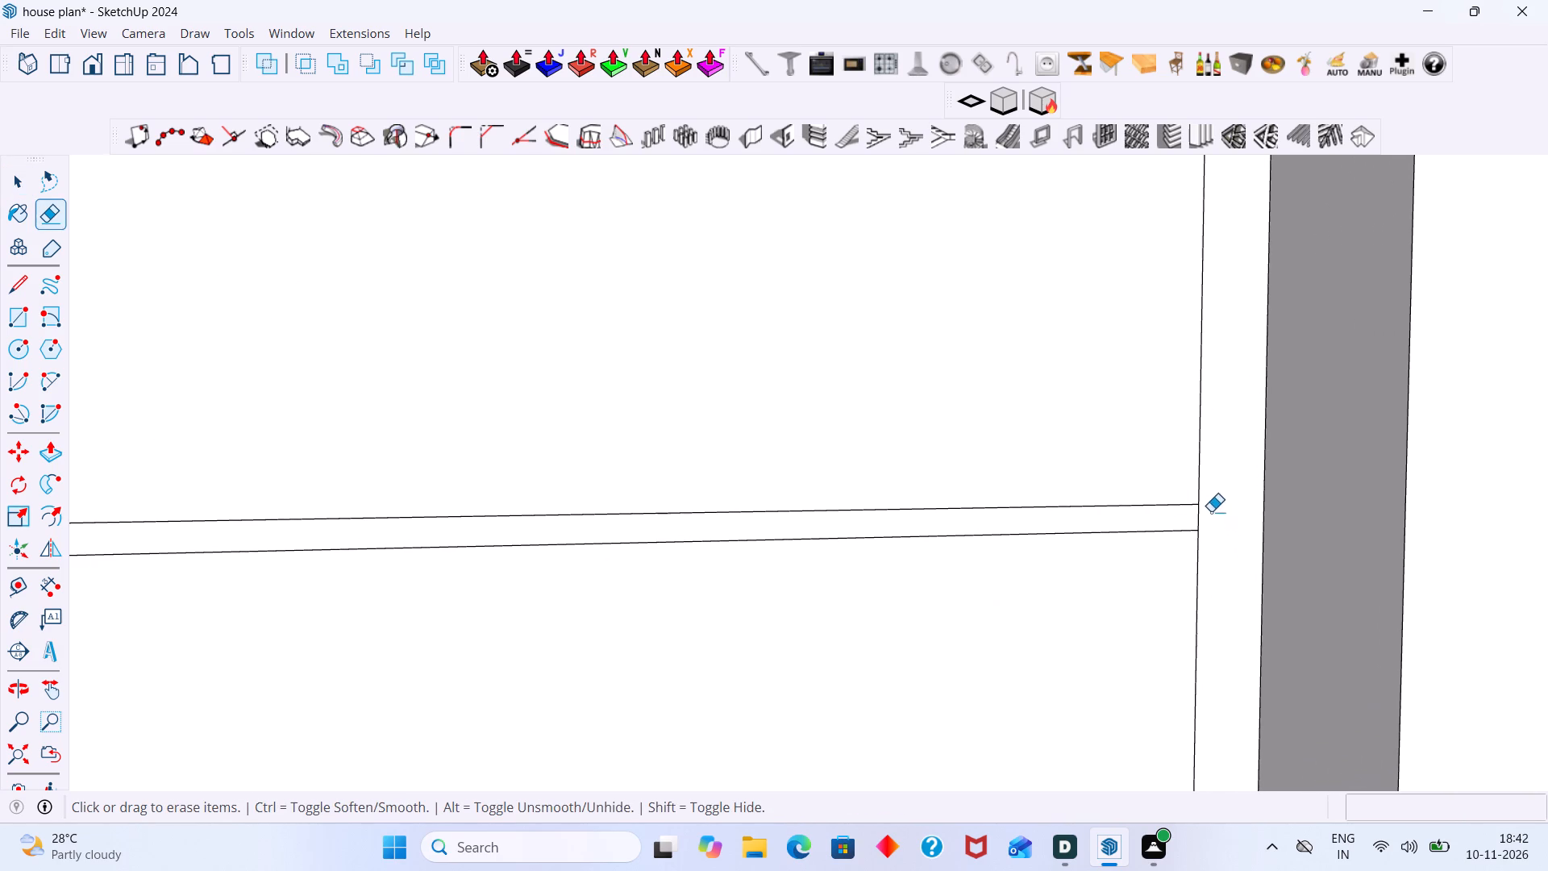
pyautogui.moveTo(1211, 511); pyautogui.dragTo(1172, 519)
pyautogui.scroll(-14, 1189, 524)
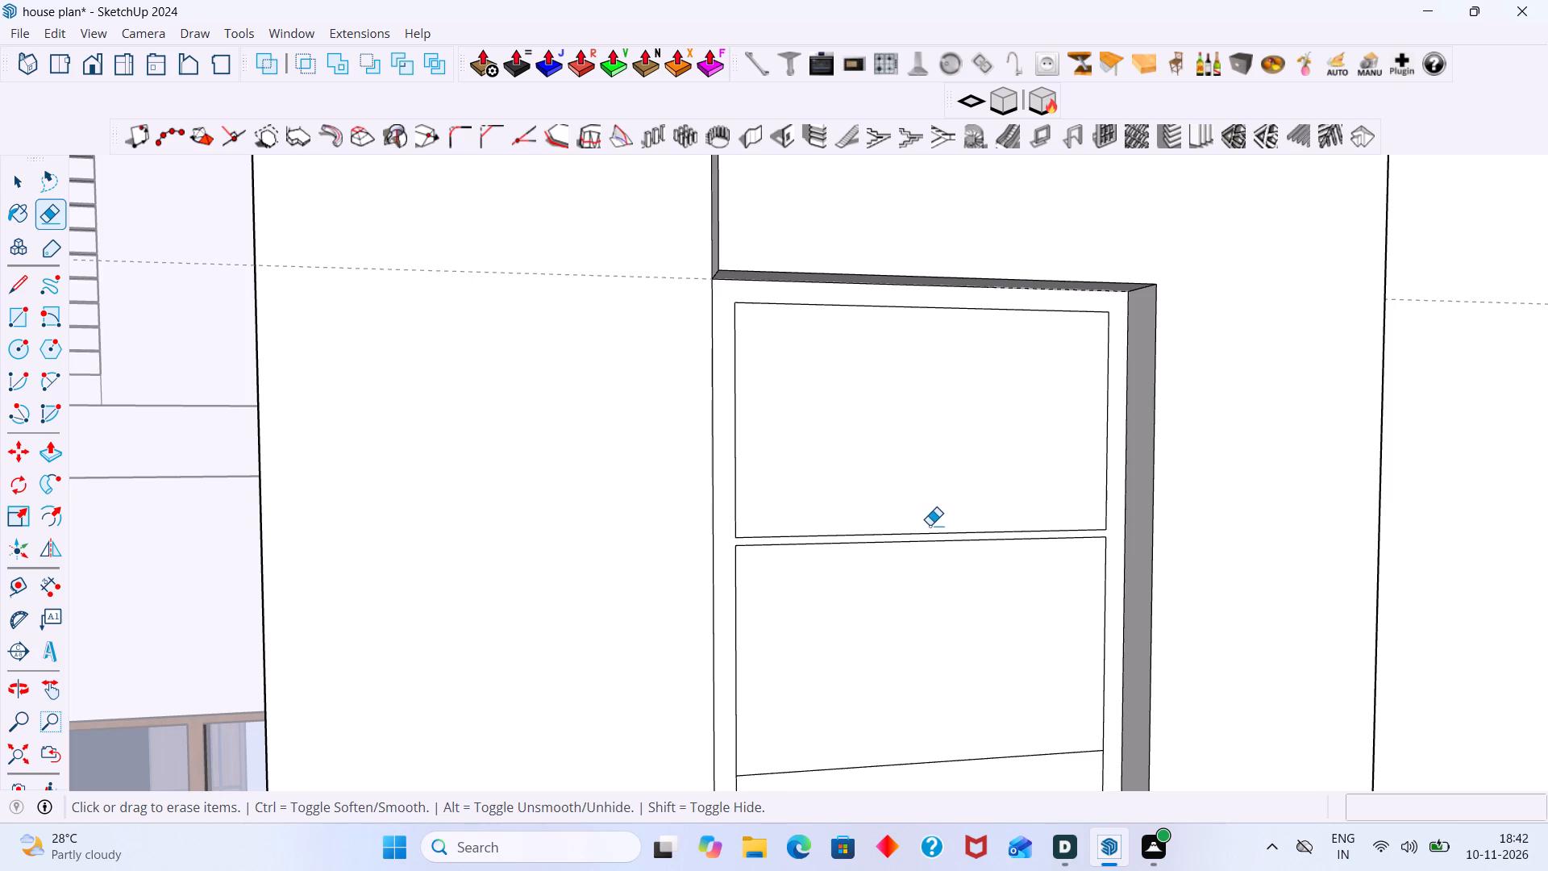
pyautogui.scroll(-5, 935, 583)
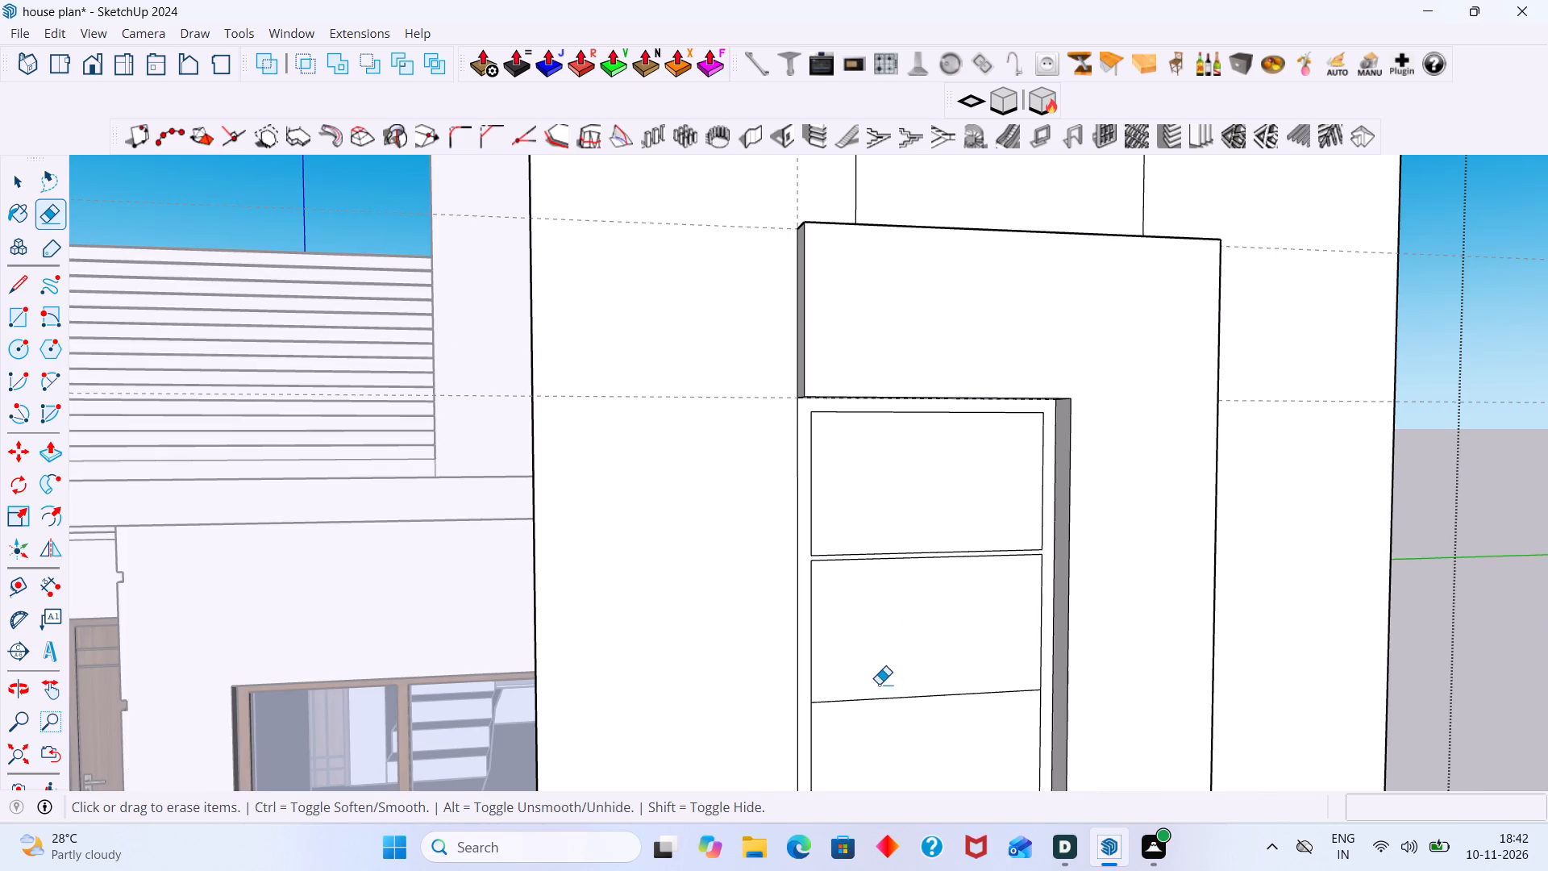
pyautogui.press('space')
# Copy the lower dividing line 9 mm upward.
pyautogui.scroll(2, 877, 686)
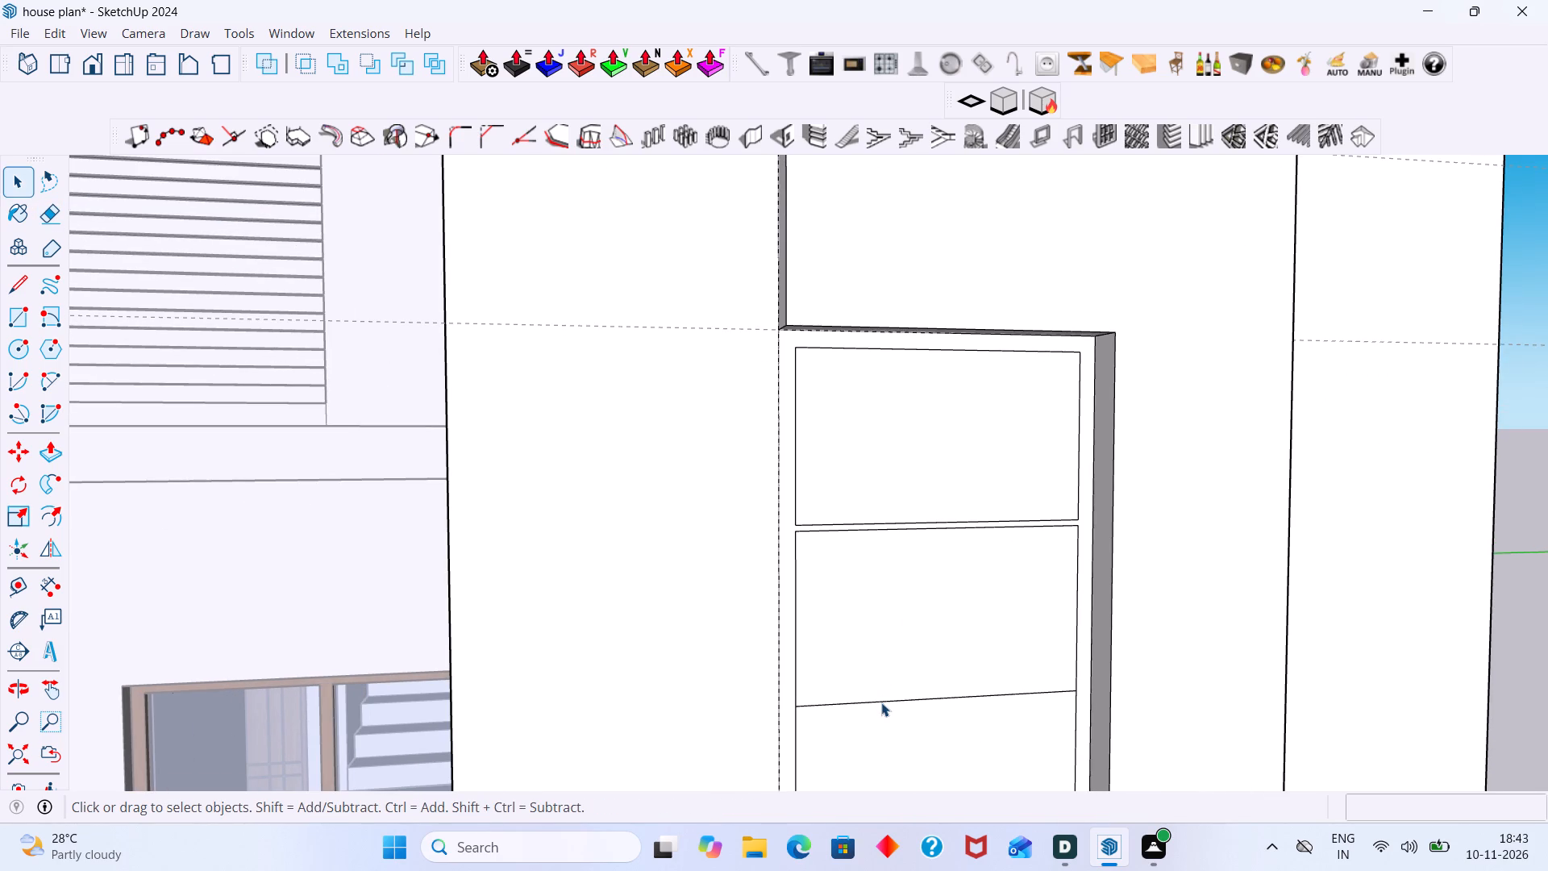
pyautogui.click(881, 702)
pyautogui.press('m')
pyautogui.click(881, 702)
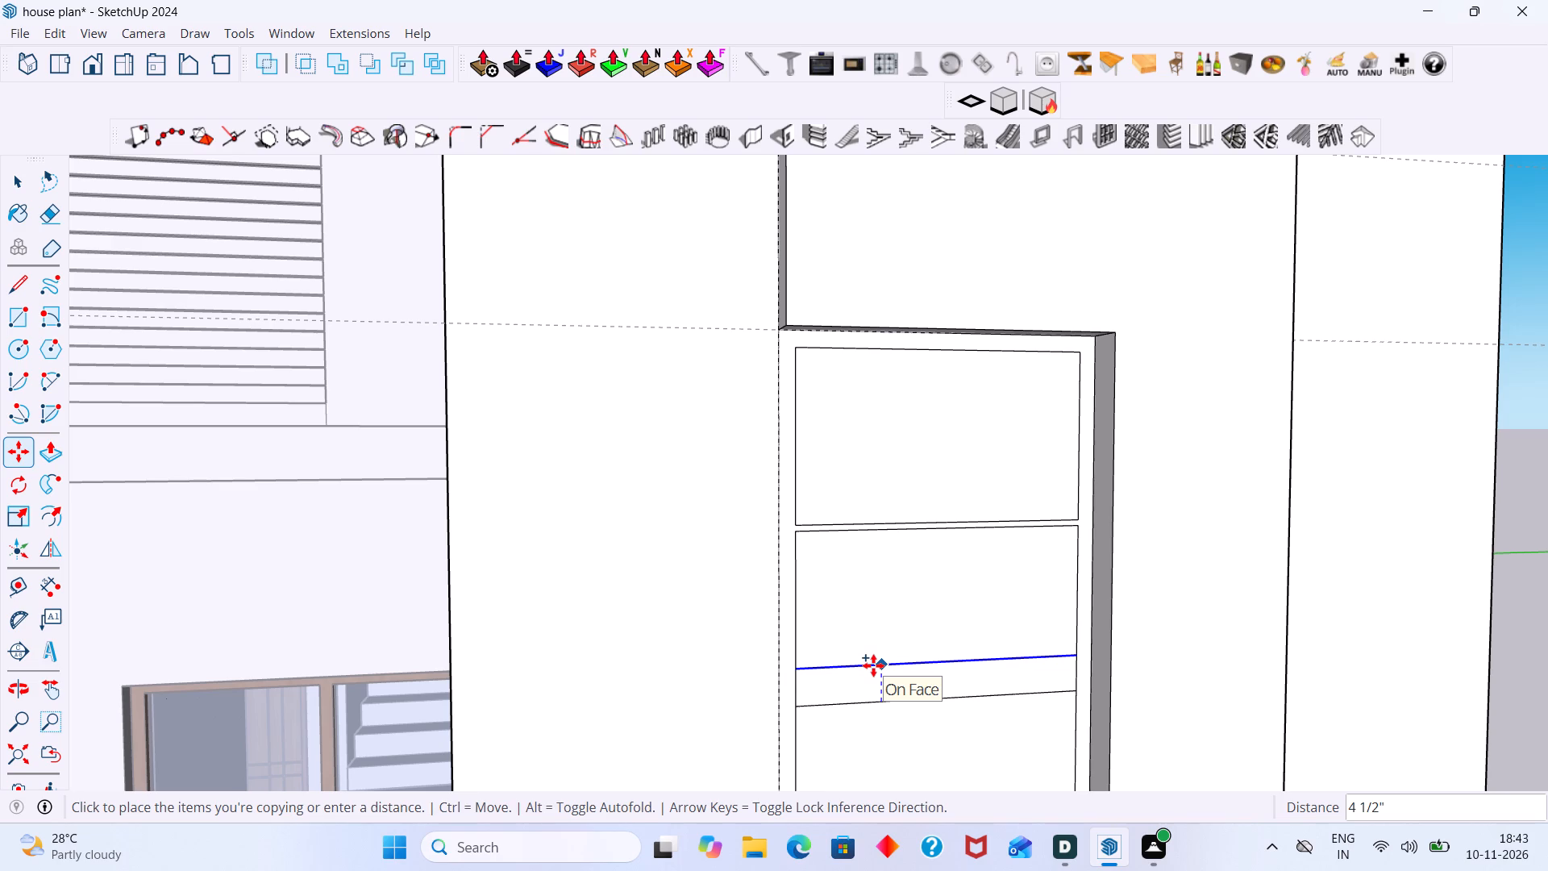
pyautogui.press('9')
pyautogui.write('MM')
pyautogui.press('Return')
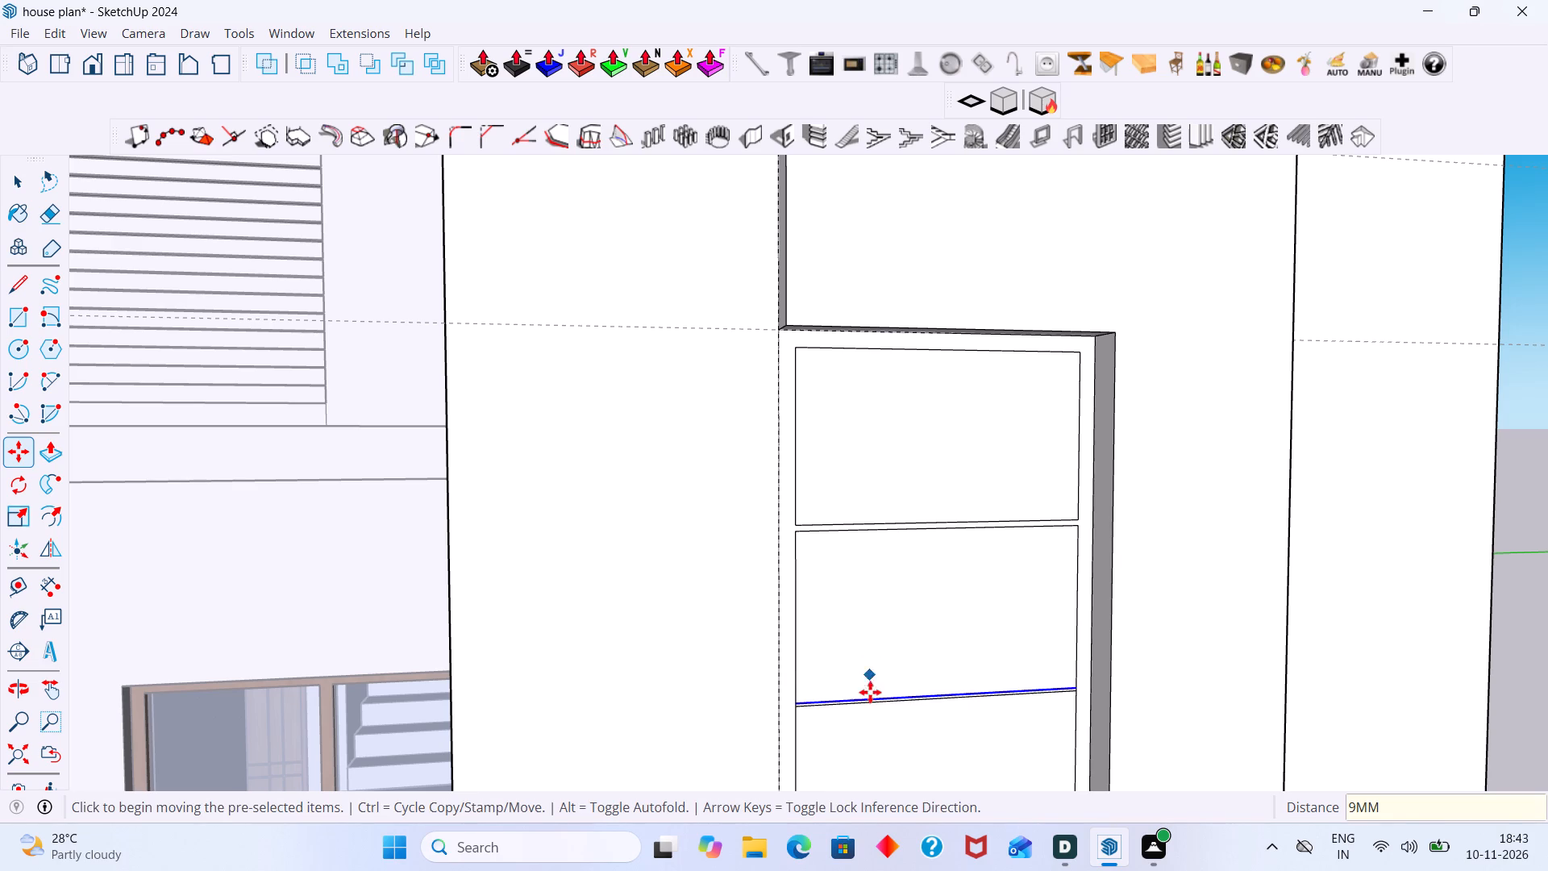
# Copy the new line 18 mm straight downward along the vertical axis, past the original lower dividing line.
pyautogui.scroll(10, 866, 701)
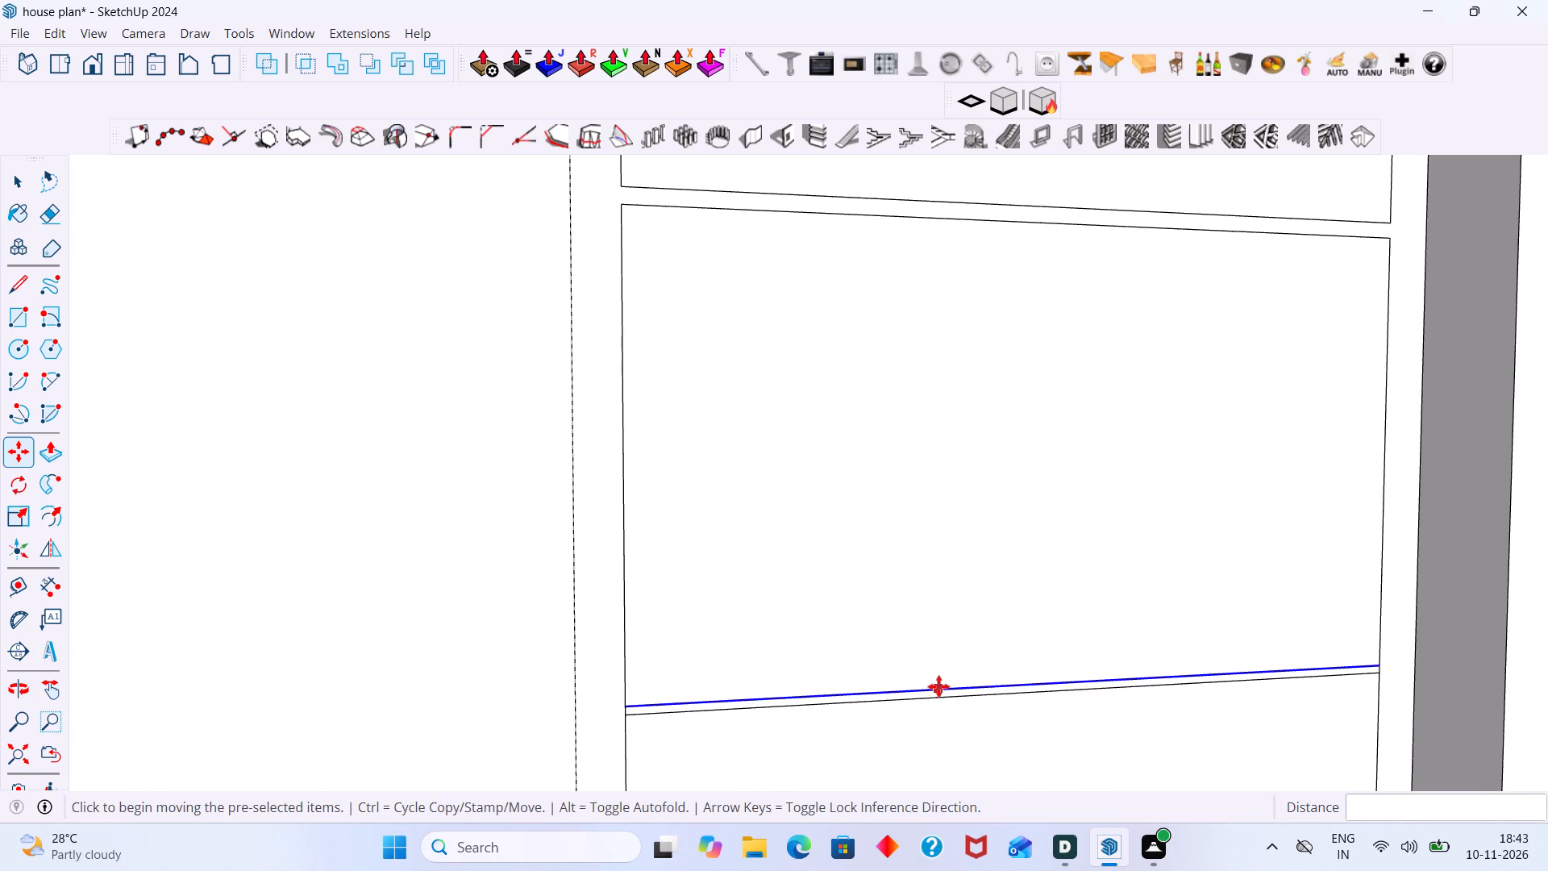
pyautogui.click(938, 686)
pyautogui.moveTo(936, 717); pyautogui.dragTo(936, 654, button='middle')
pyautogui.scroll(1, 936, 654)
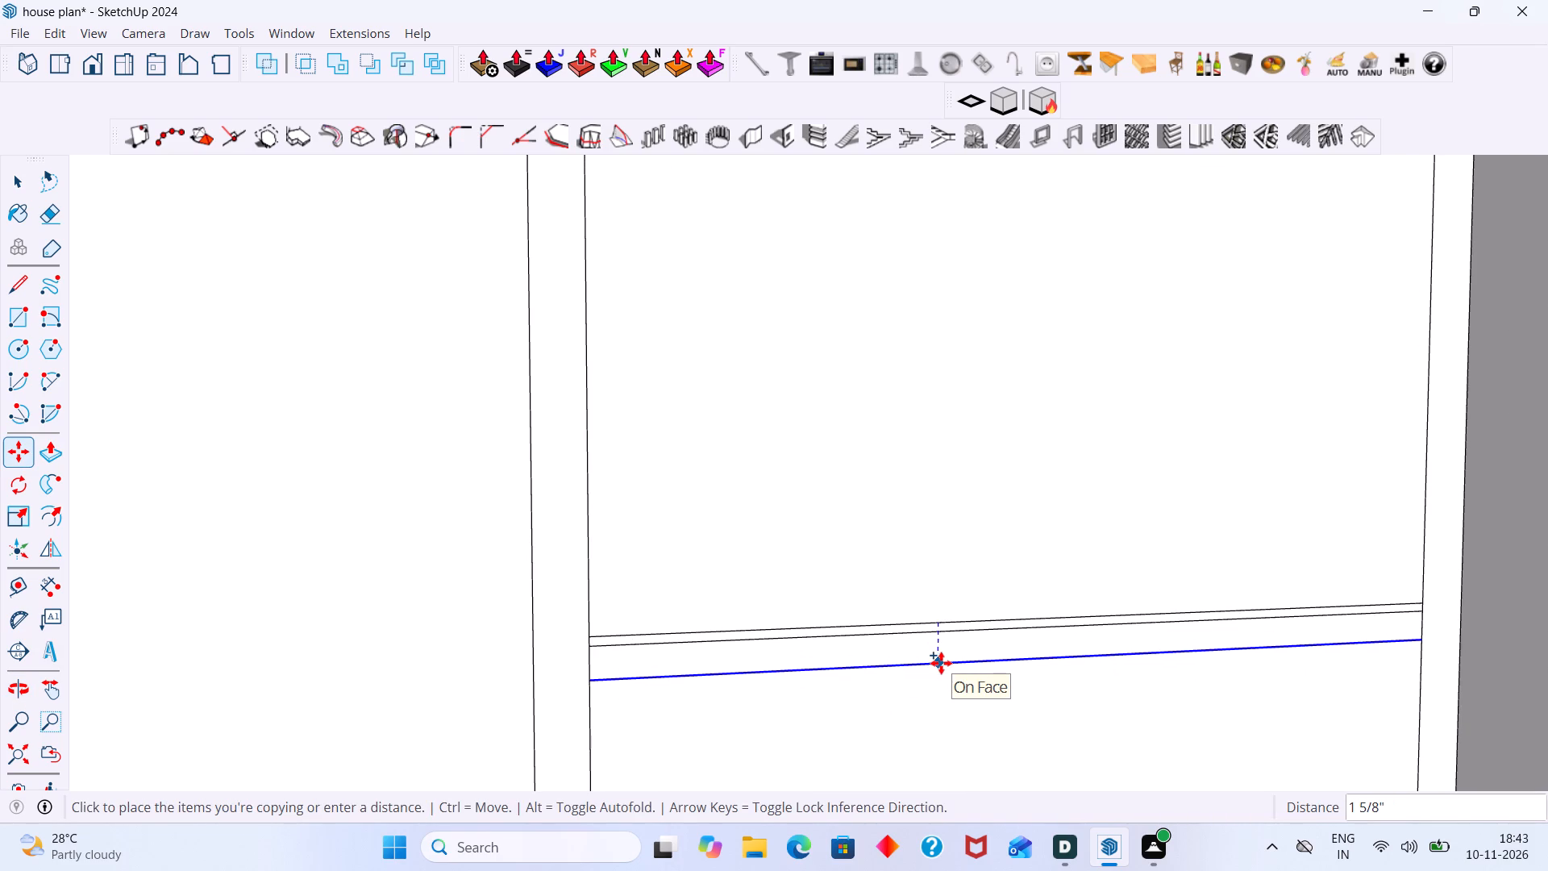
pyautogui.press('Up')
pyautogui.press('1')
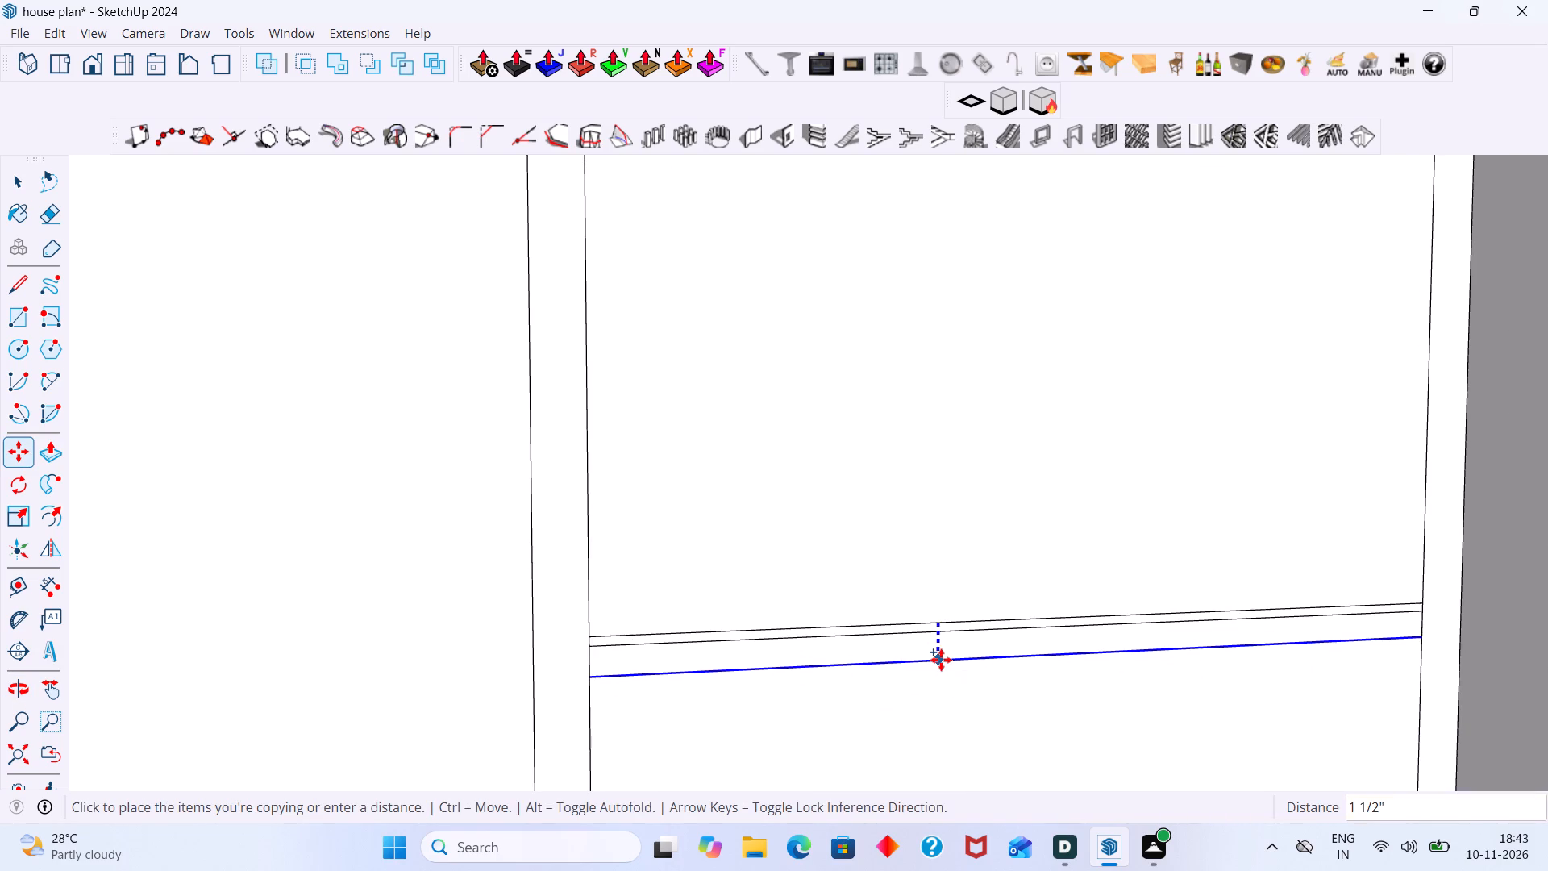
pyautogui.press('8')
pyautogui.write('MM')
pyautogui.press('Return')
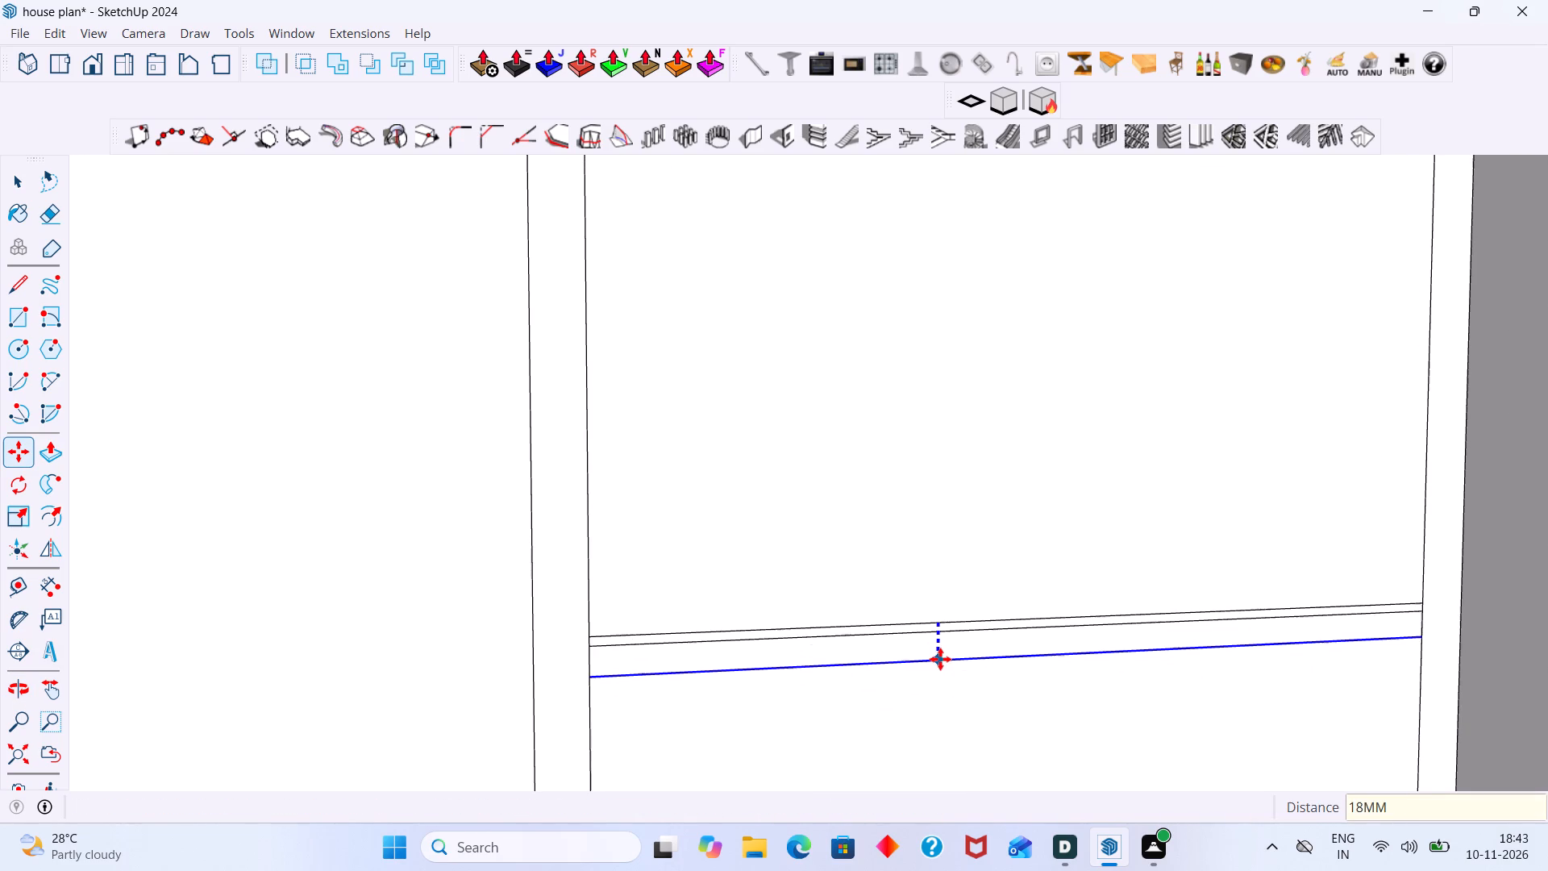
pyautogui.press('space')
# Delete the original lower dividing line between its two copies, leaving an 18 mm bar.
pyautogui.click(932, 626)
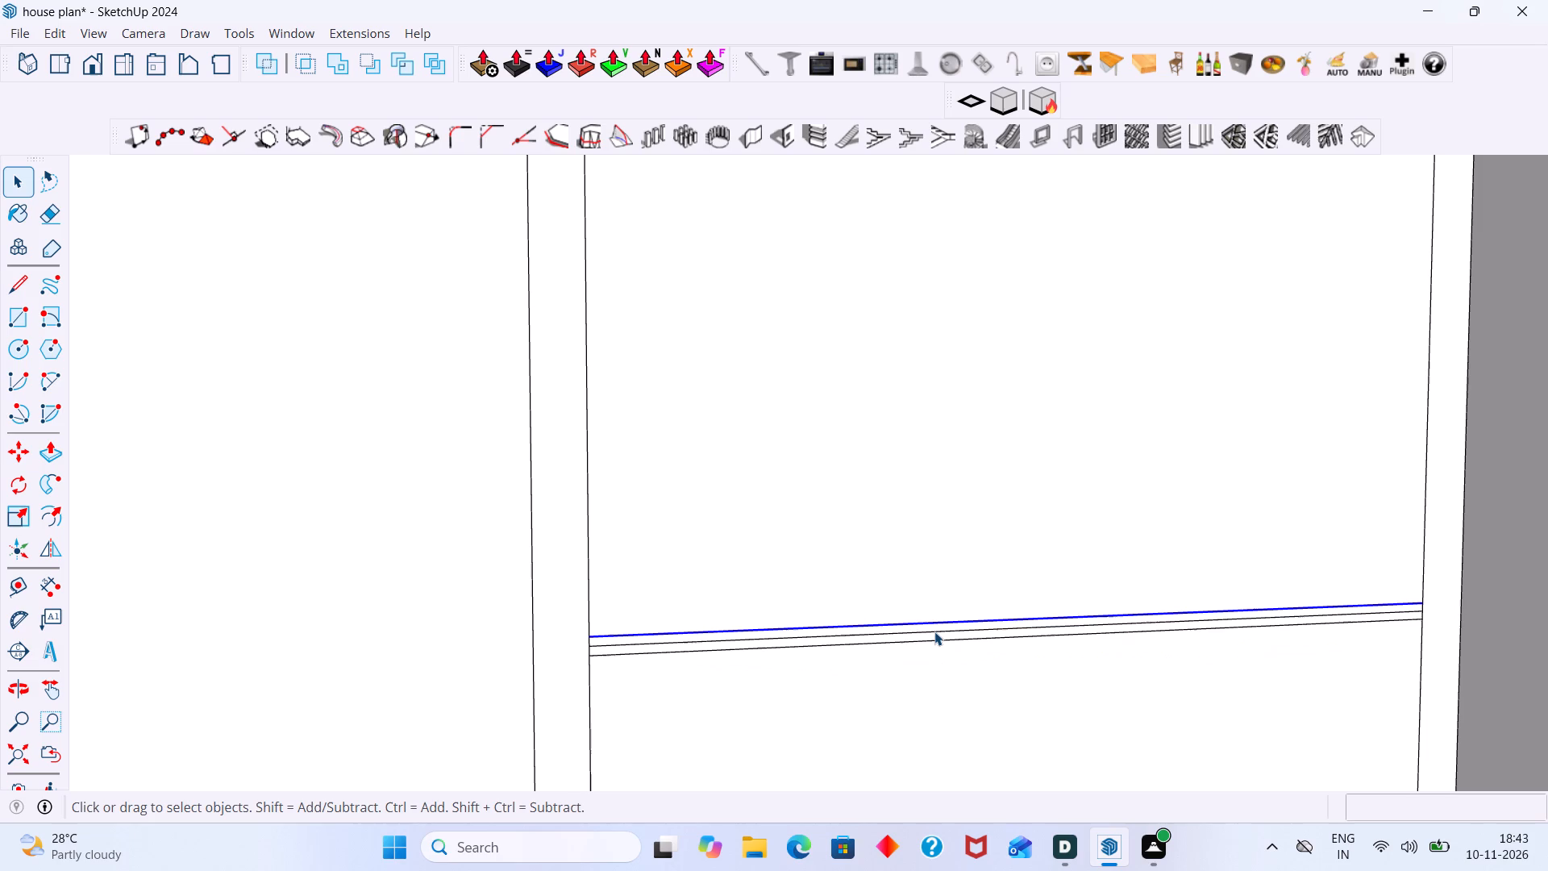
pyautogui.click(934, 631)
pyautogui.press('Delete')
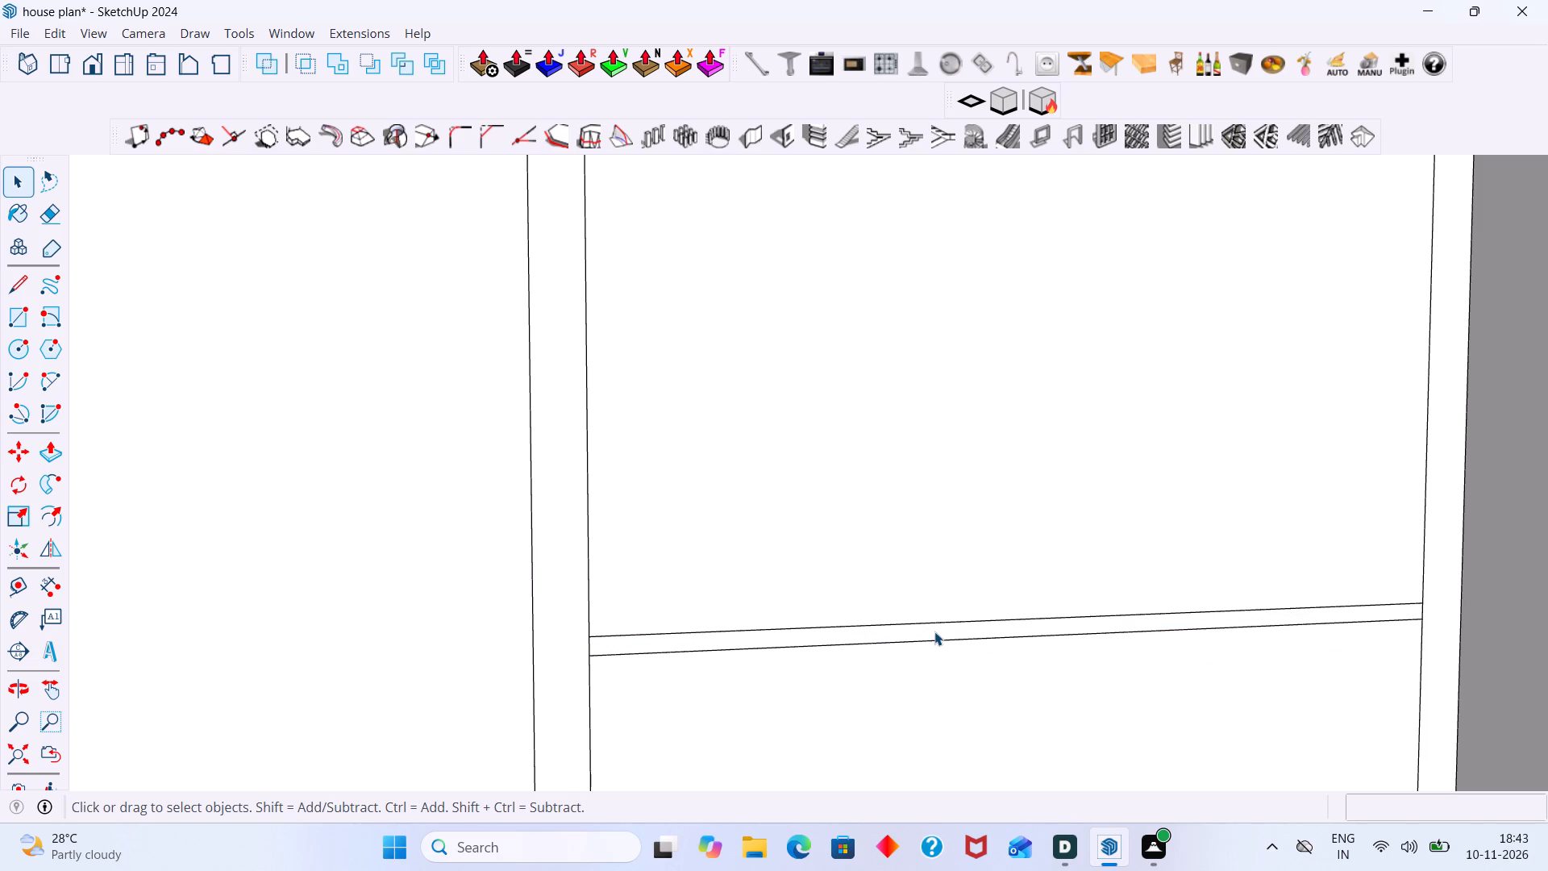
# Erase the short vertical edge pieces at both ends of the lower bar so it joins the surrounding frame.
pyautogui.scroll(-7, 879, 646)
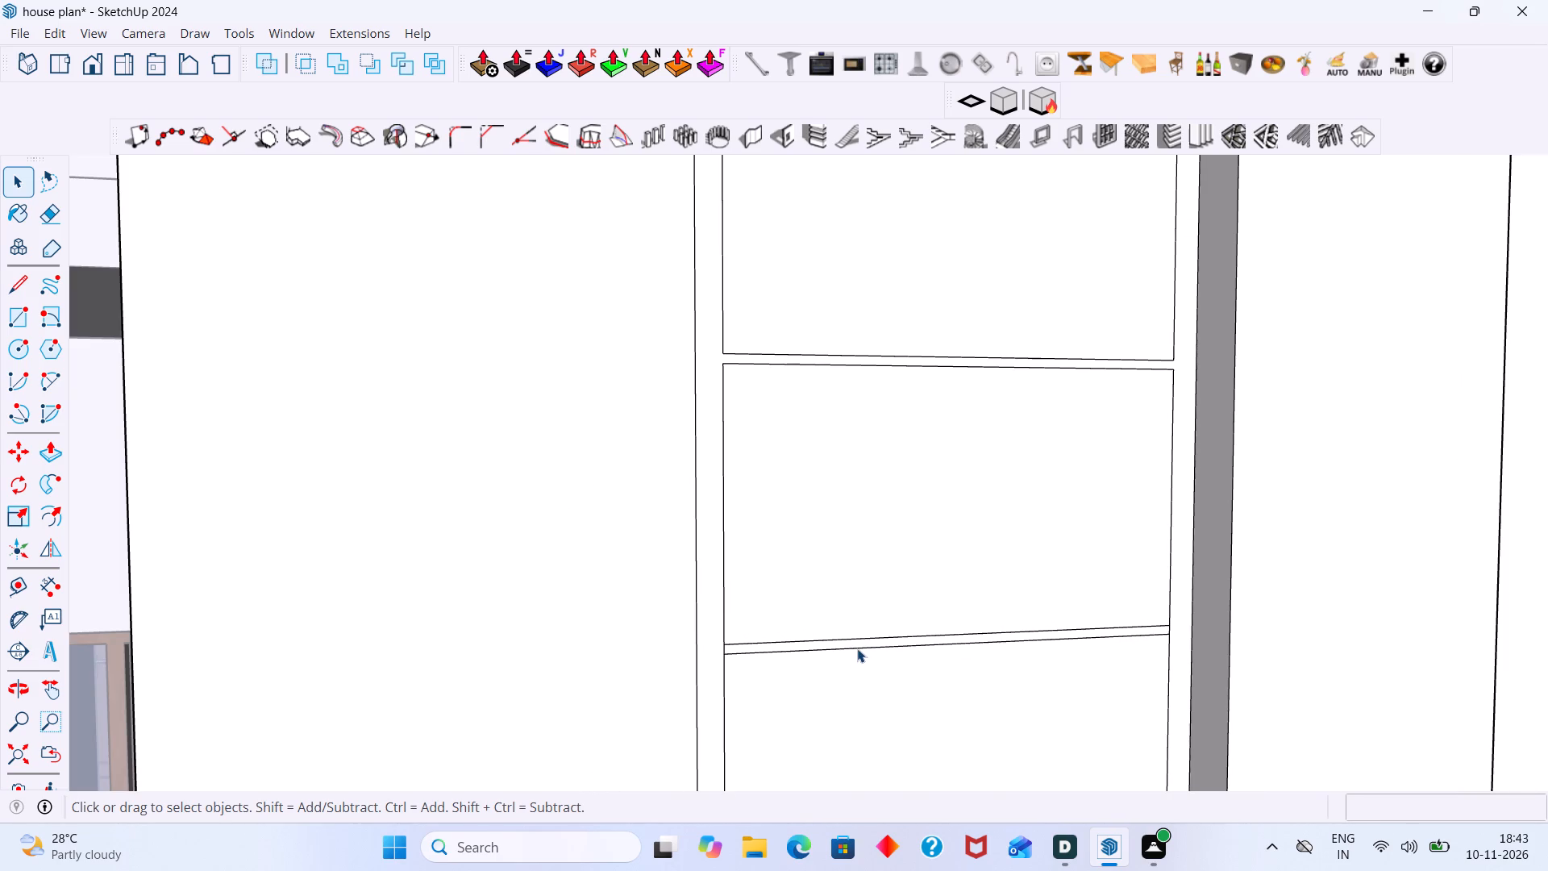
pyautogui.scroll(-12, 862, 665)
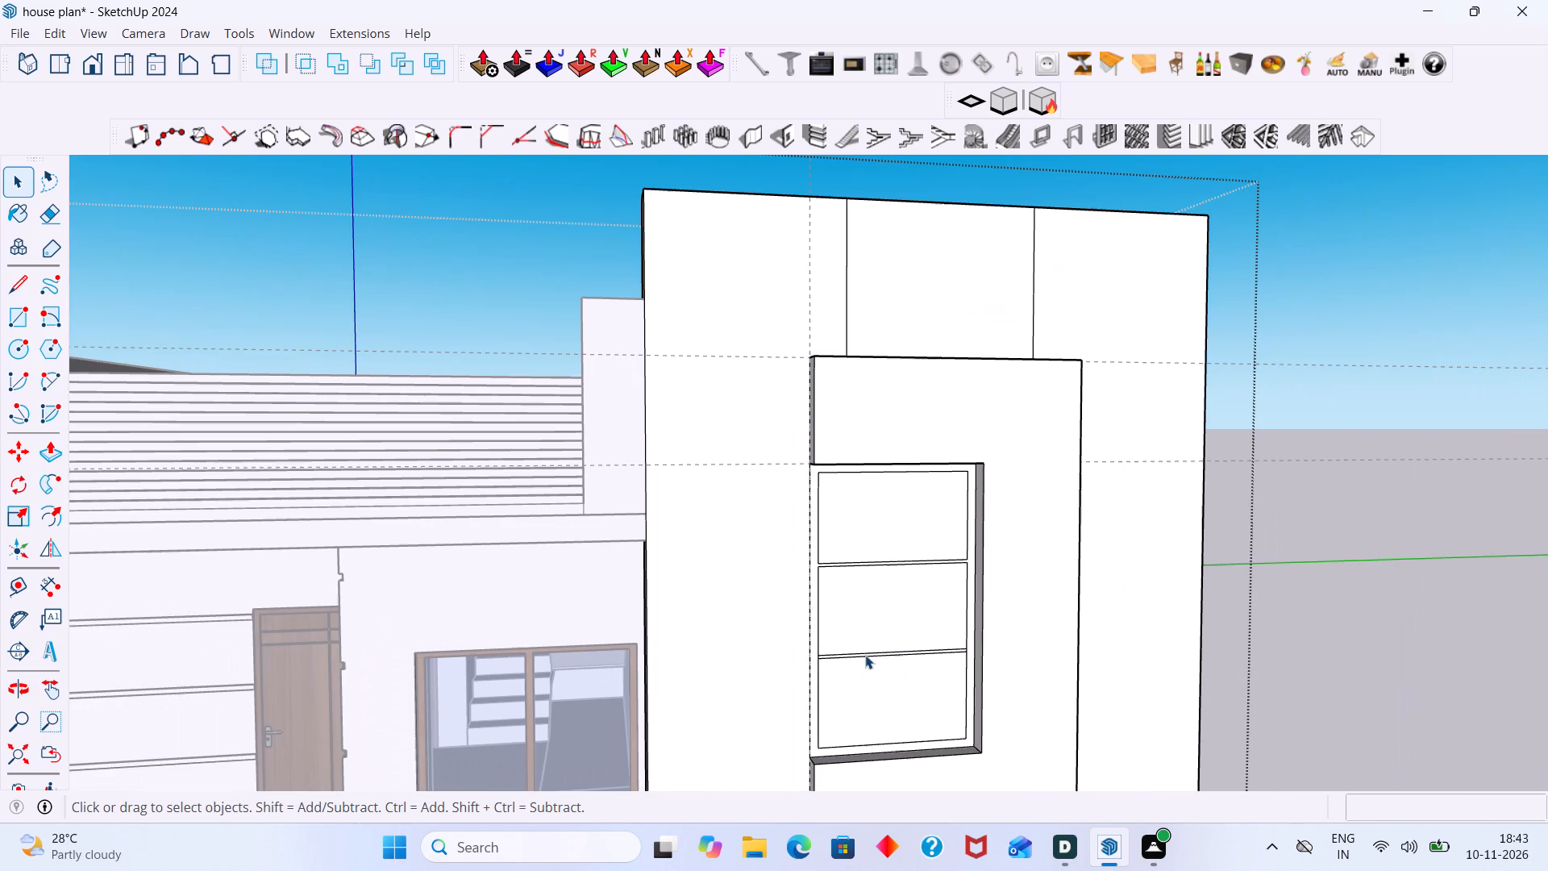
pyautogui.keyDown('shift'); pyautogui.moveTo(897, 645); pyautogui.dragTo(876, 599, button='middle'); pyautogui.keyUp('shift')
pyautogui.scroll(7, 834, 625)
pyautogui.keyDown('shift'); pyautogui.moveTo(826, 660); pyautogui.dragTo(816, 589, button='middle'); pyautogui.keyUp('shift')
pyautogui.scroll(6, 809, 598)
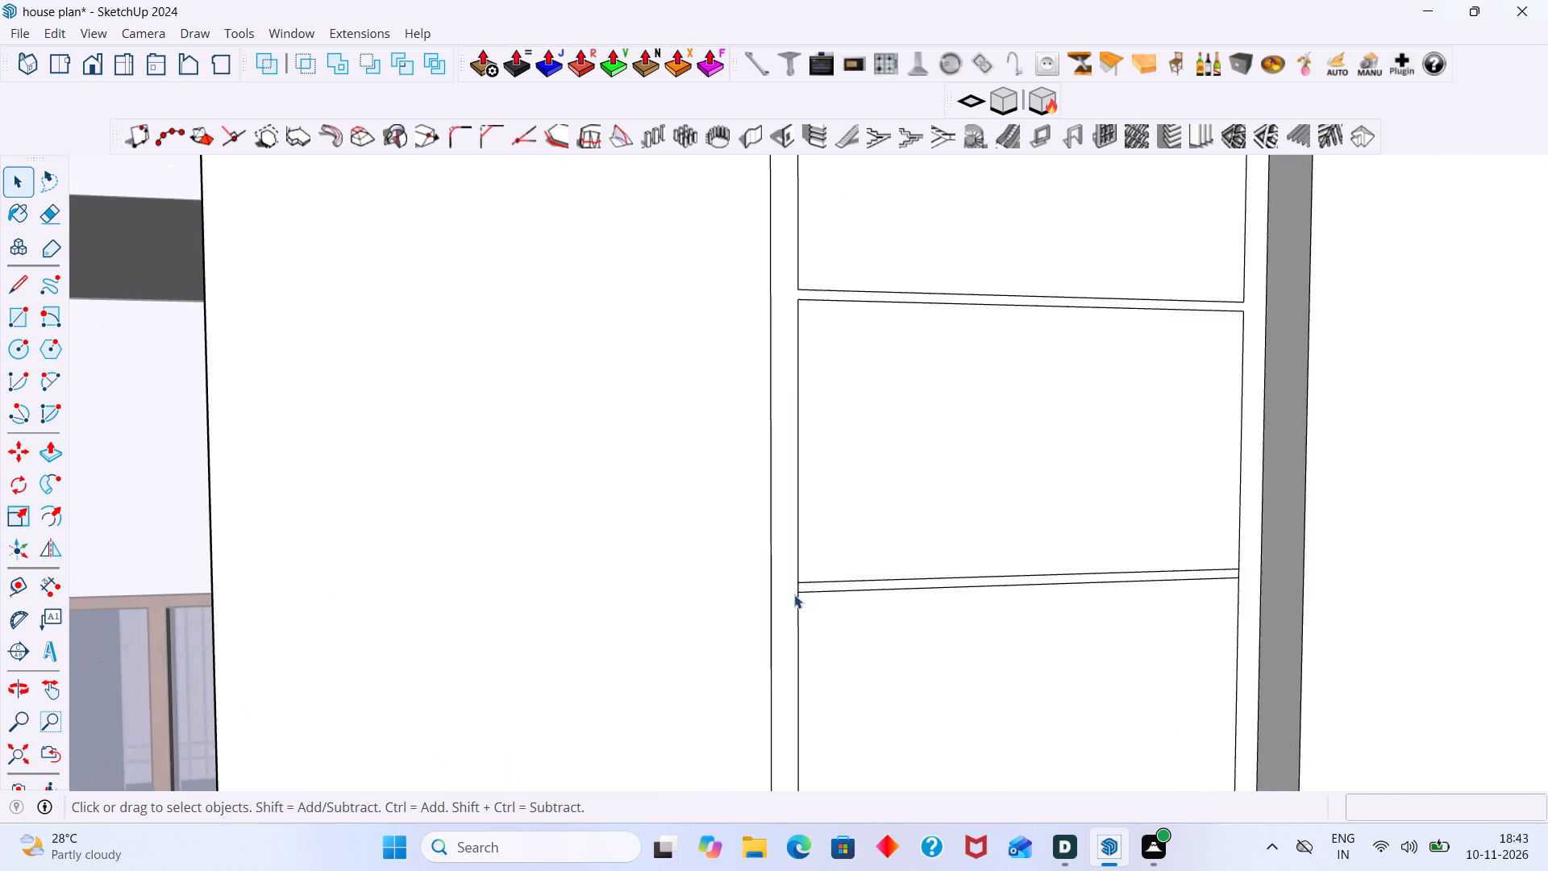
pyautogui.moveTo(805, 598); pyautogui.dragTo(776, 623, button='middle')
pyautogui.scroll(5, 771, 635)
pyautogui.press('e')
pyautogui.scroll(4, 736, 655)
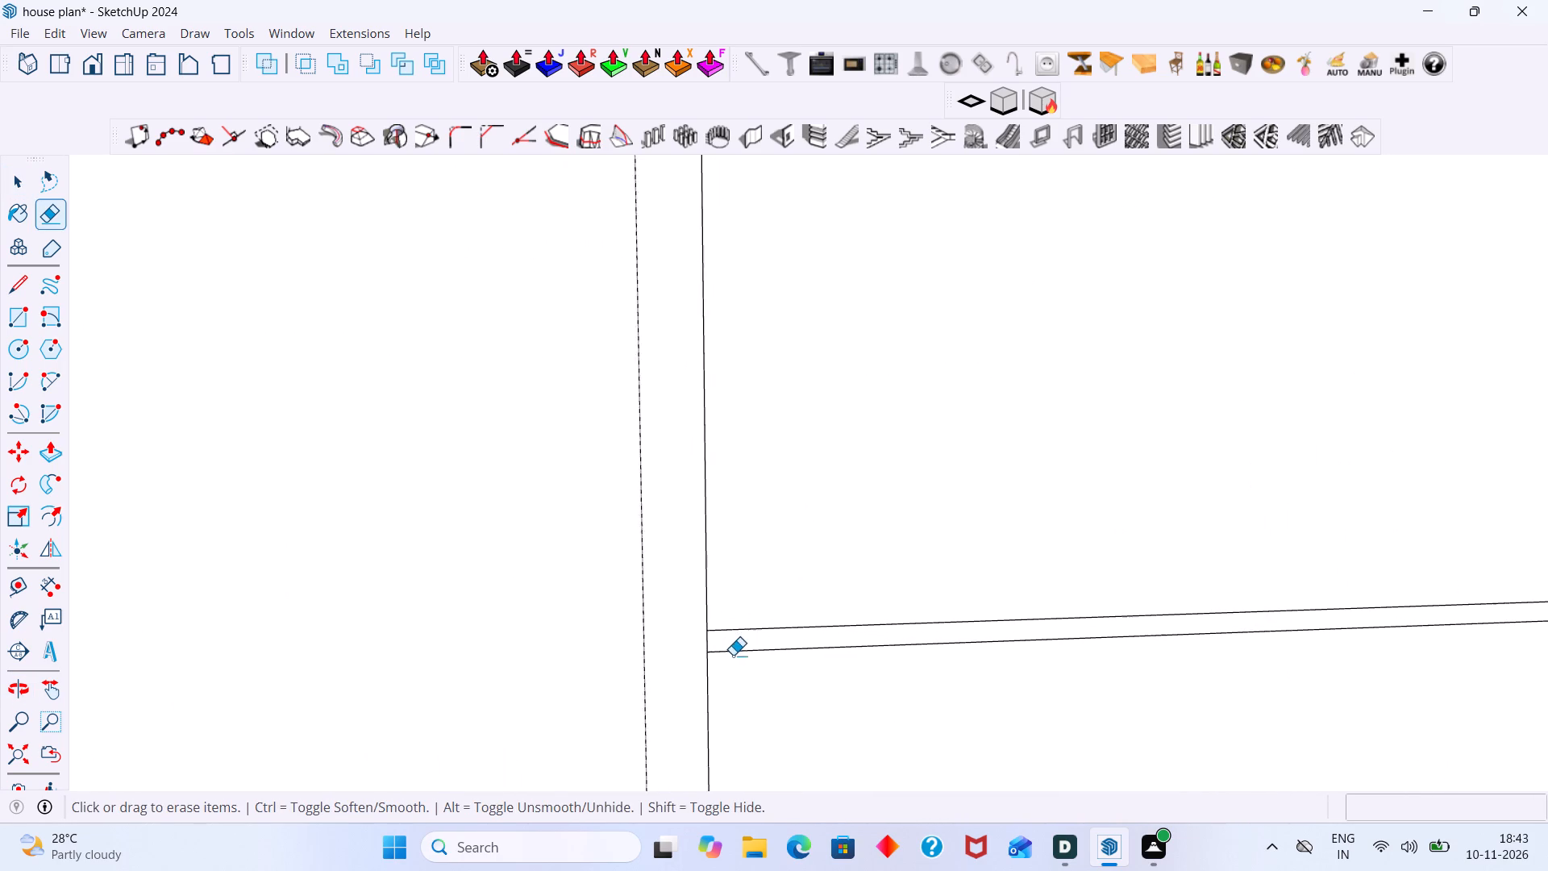
pyautogui.scroll(2, 733, 655)
pyautogui.moveTo(728, 638); pyautogui.dragTo(696, 640)
pyautogui.scroll(-5, 709, 636)
pyautogui.keyDown('shift'); pyautogui.moveTo(790, 631); pyautogui.dragTo(715, 621, button='middle'); pyautogui.keyUp('shift')
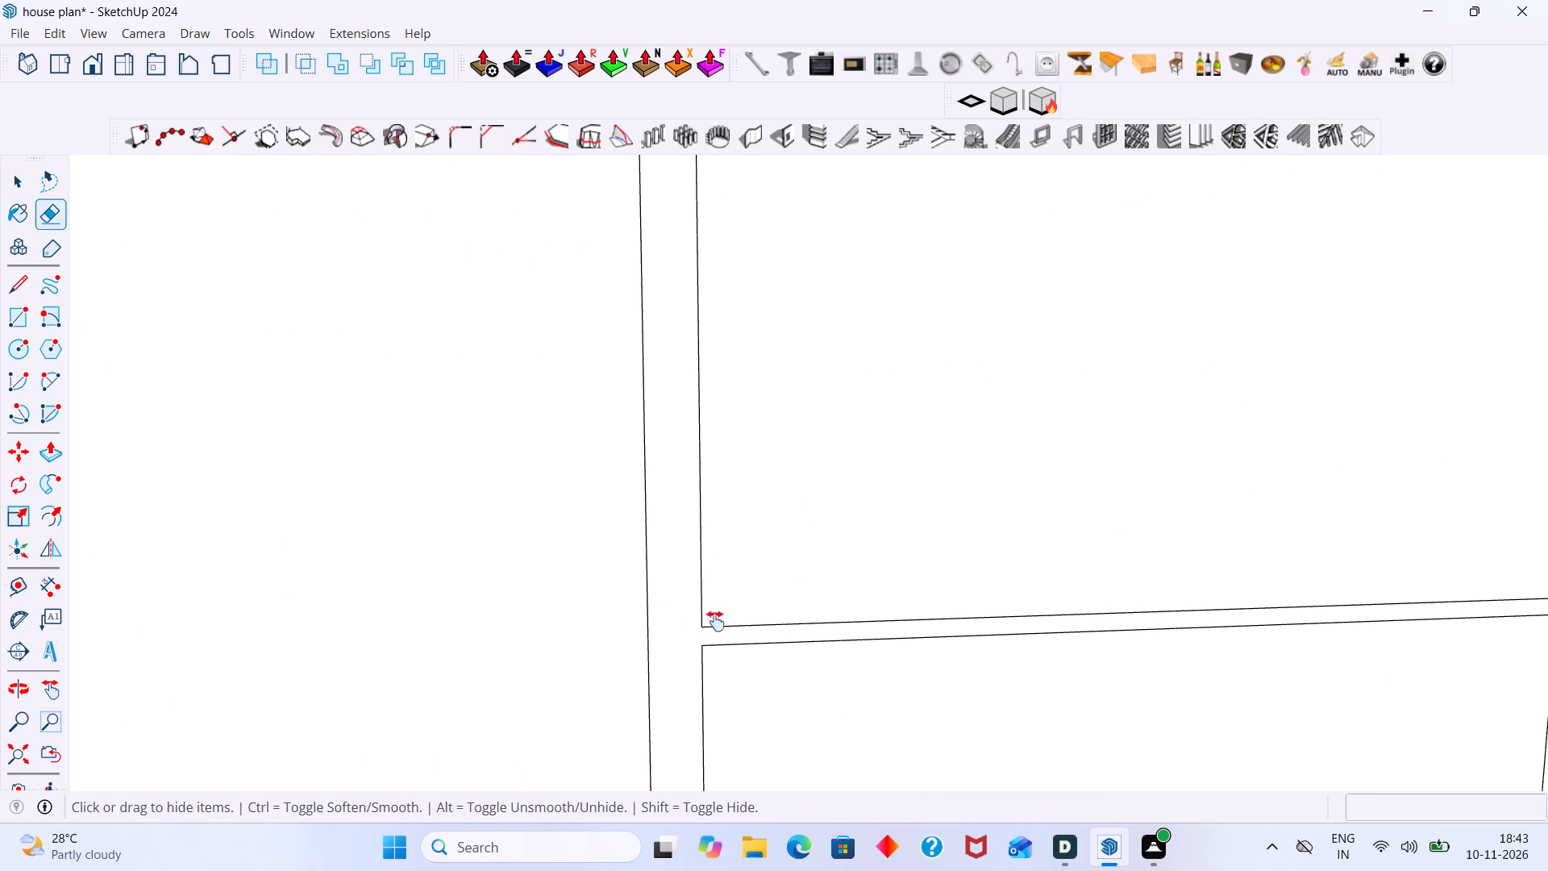
pyautogui.keyDown('shift'); pyautogui.moveTo(715, 621); pyautogui.dragTo(589, 617, button='middle'); pyautogui.keyUp('shift')
pyautogui.scroll(-5, 701, 598)
pyautogui.scroll(5, 1160, 606)
pyautogui.scroll(-1, 1151, 598)
pyautogui.scroll(5, 1151, 598)
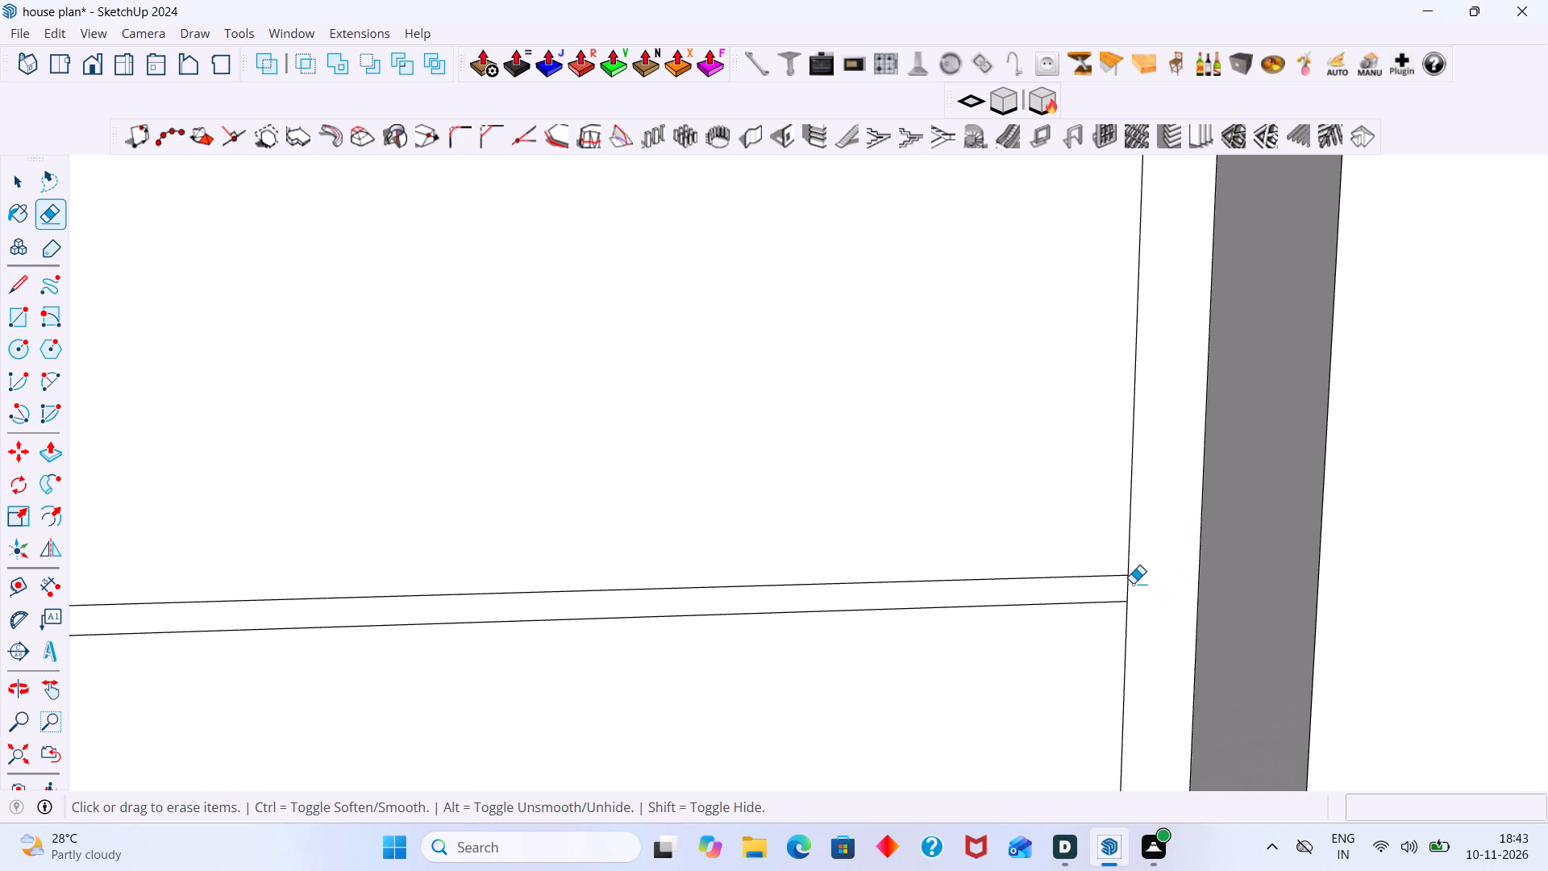
pyautogui.moveTo(1133, 583); pyautogui.dragTo(1122, 586)
pyautogui.scroll(-13, 1123, 586)
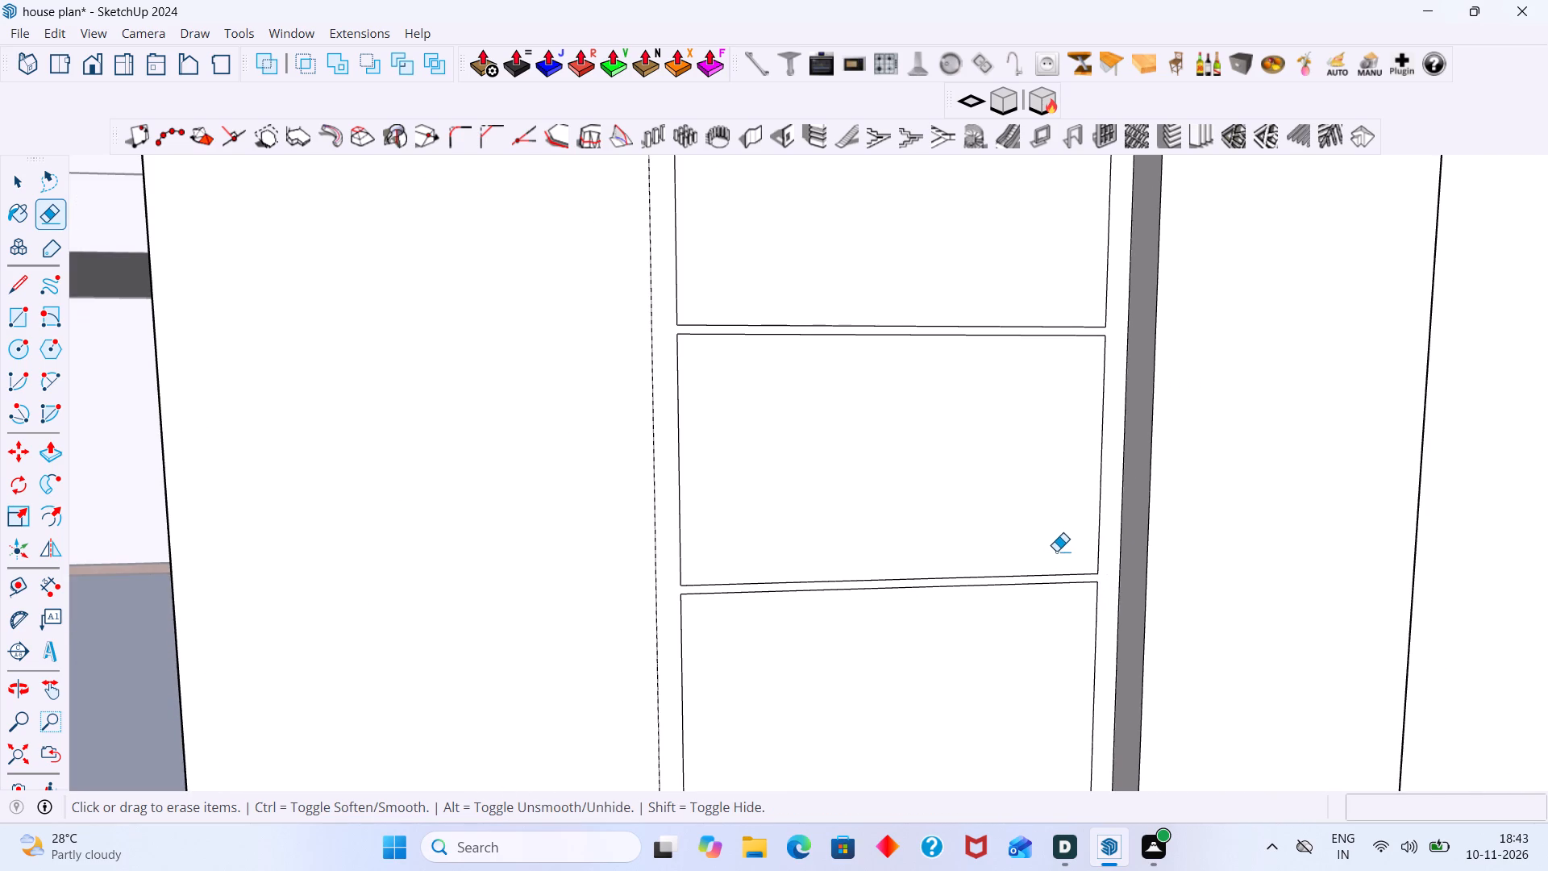
pyautogui.press('space')
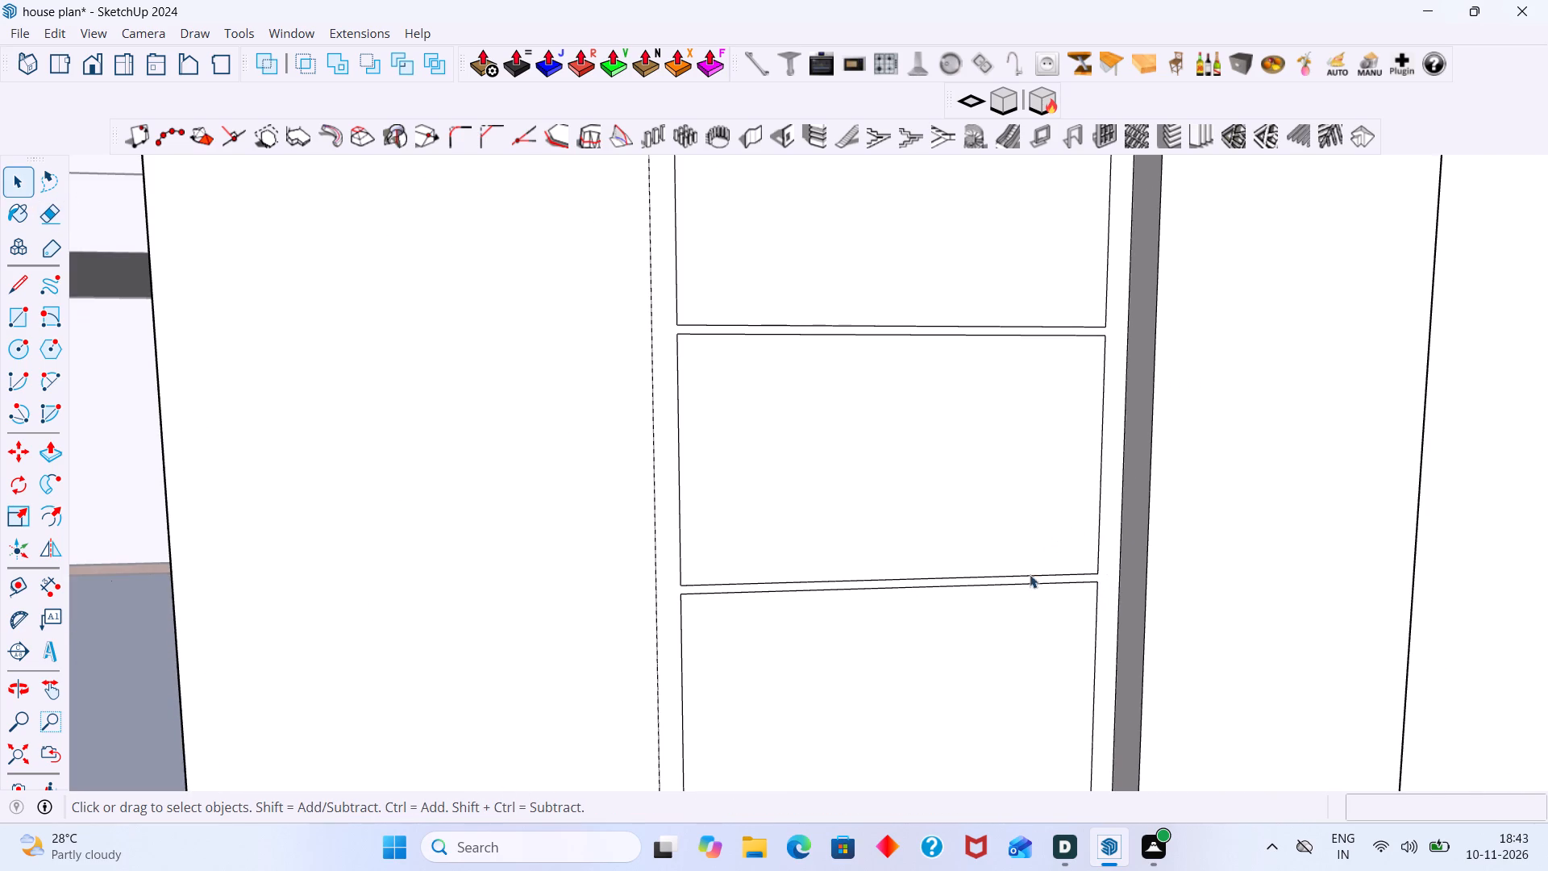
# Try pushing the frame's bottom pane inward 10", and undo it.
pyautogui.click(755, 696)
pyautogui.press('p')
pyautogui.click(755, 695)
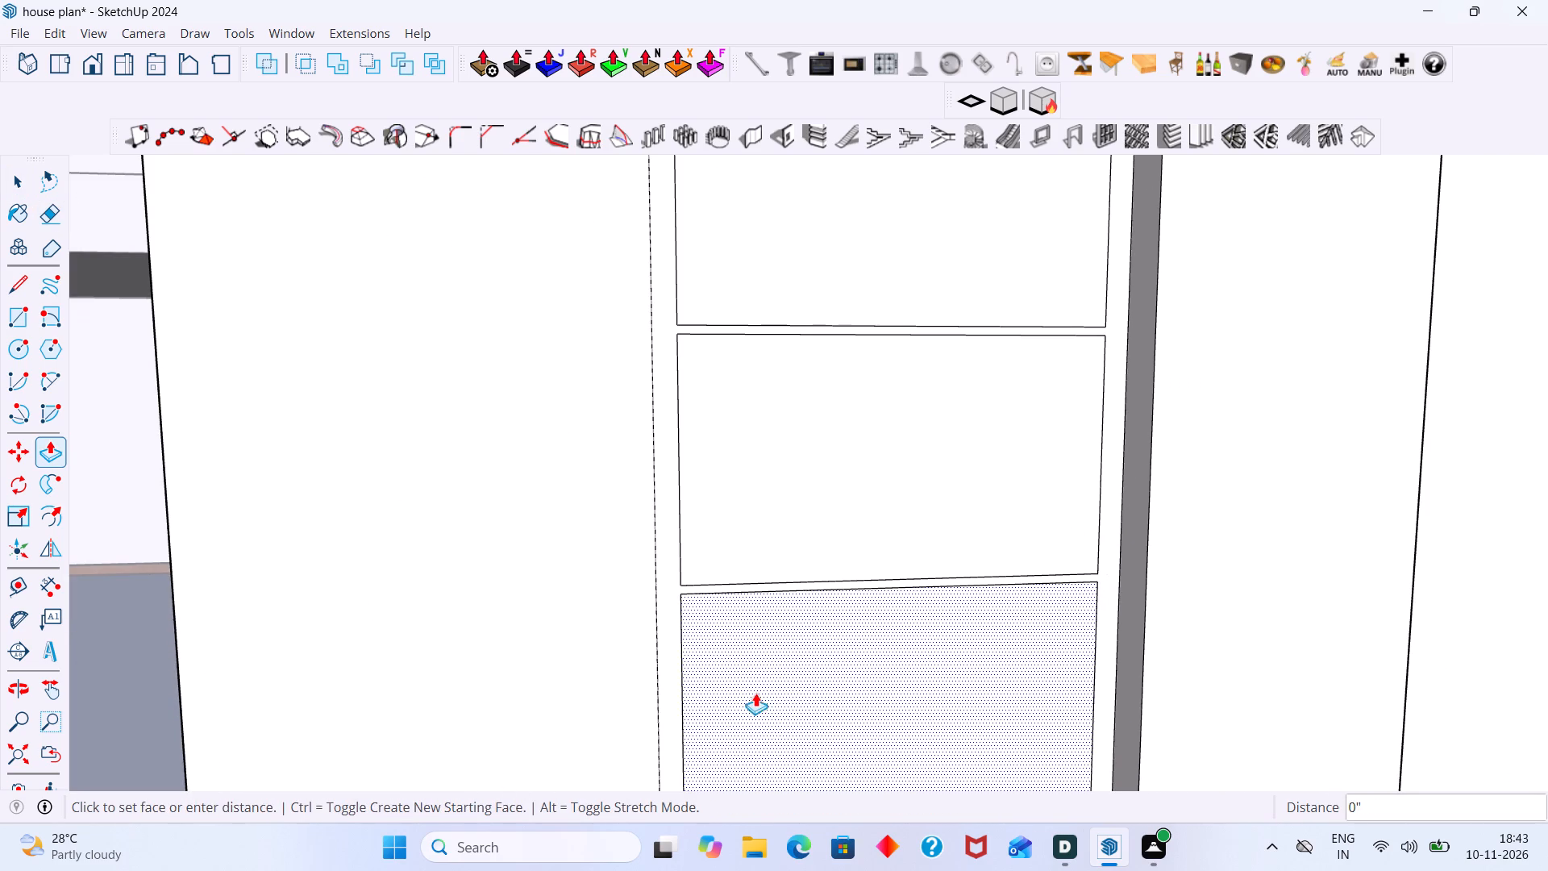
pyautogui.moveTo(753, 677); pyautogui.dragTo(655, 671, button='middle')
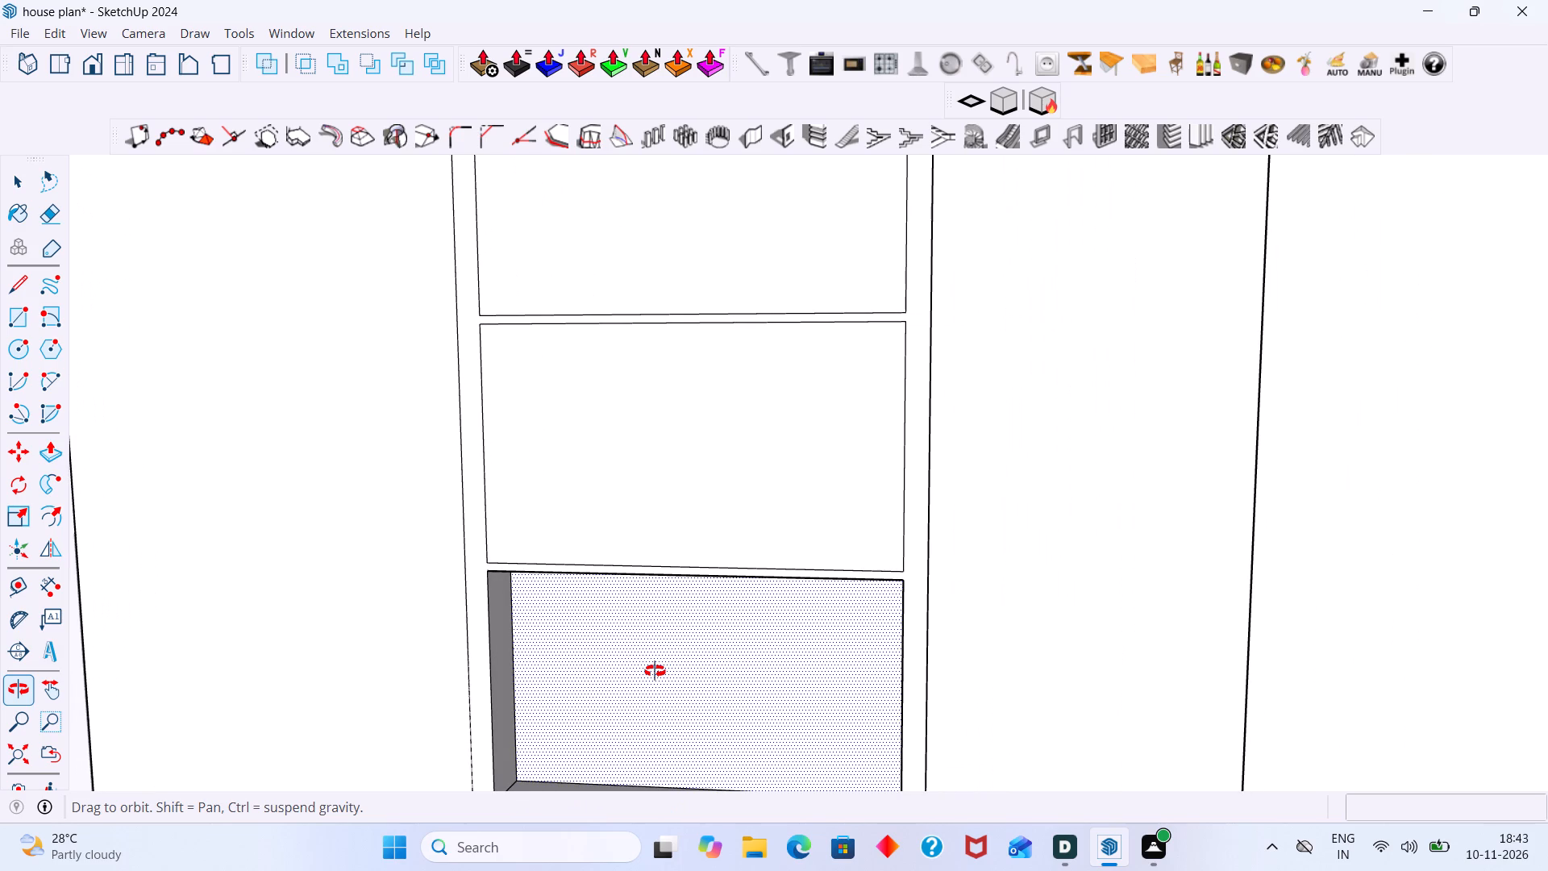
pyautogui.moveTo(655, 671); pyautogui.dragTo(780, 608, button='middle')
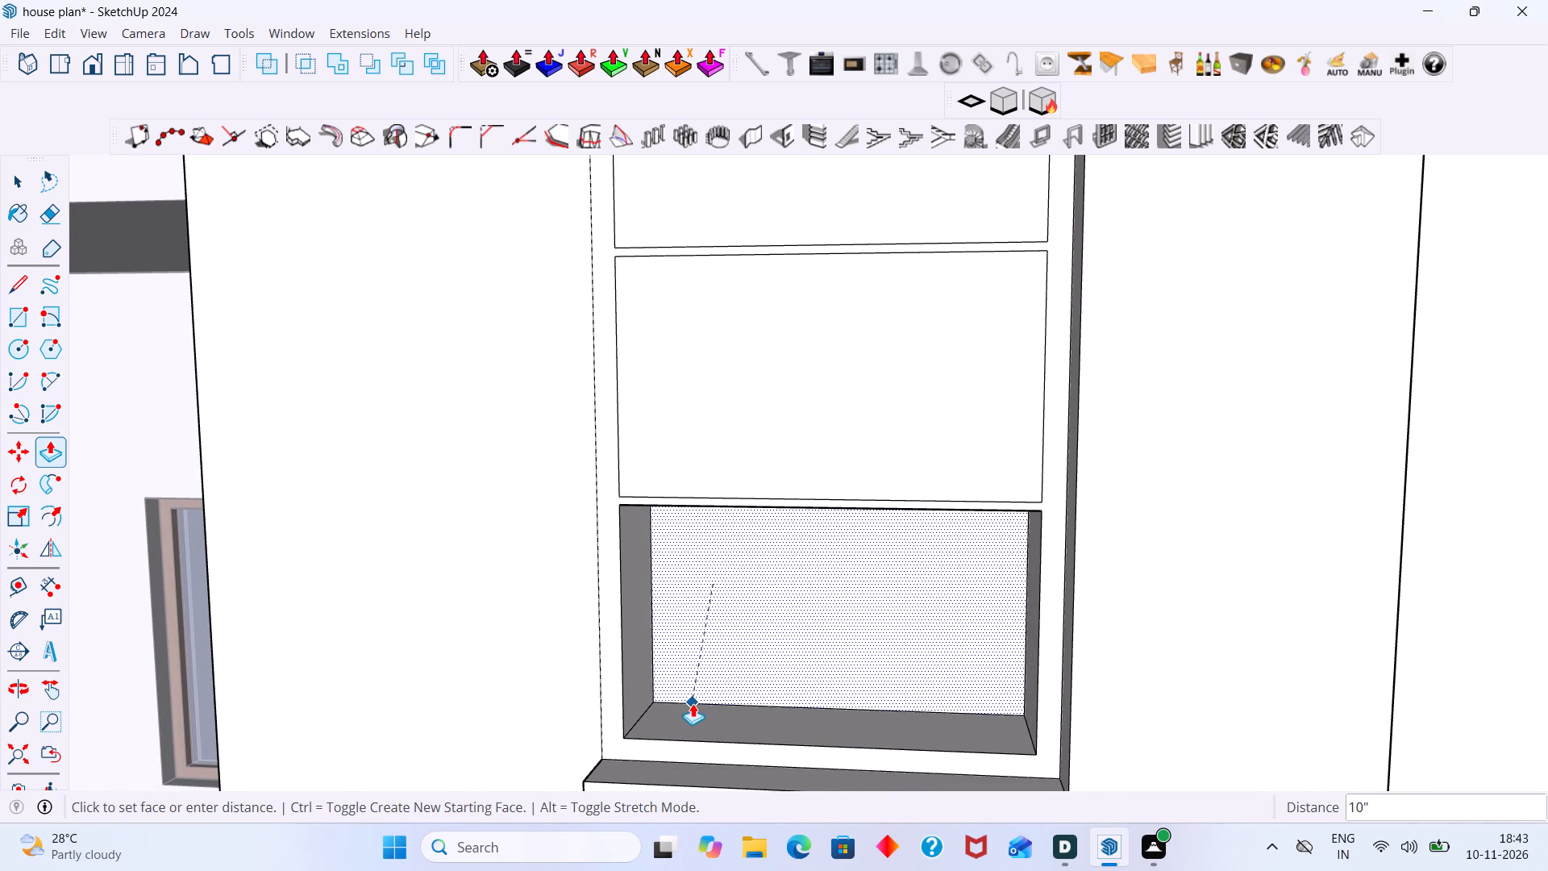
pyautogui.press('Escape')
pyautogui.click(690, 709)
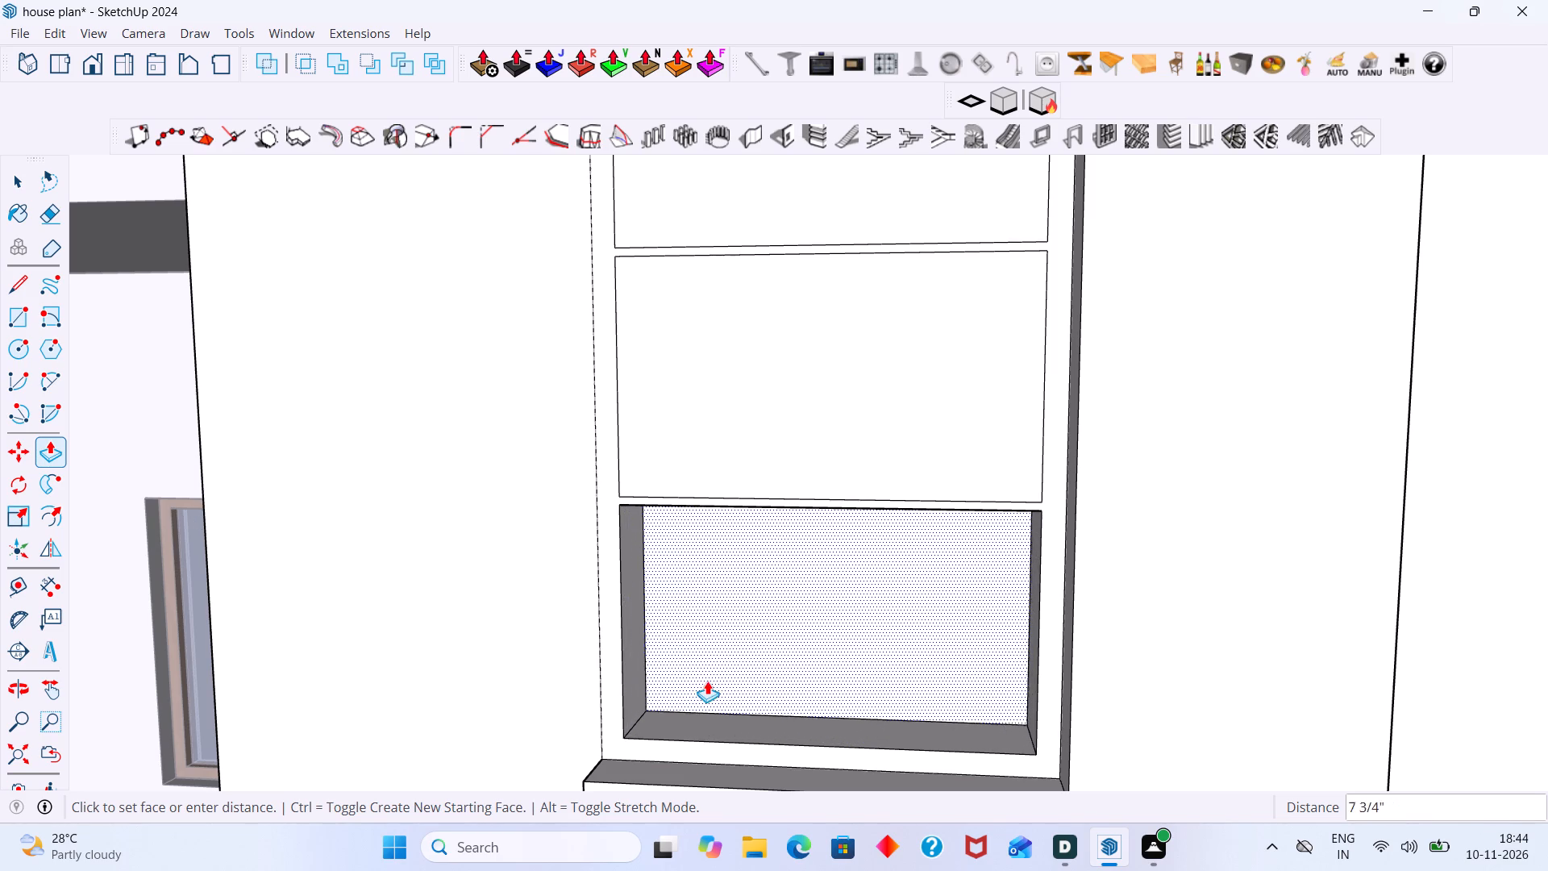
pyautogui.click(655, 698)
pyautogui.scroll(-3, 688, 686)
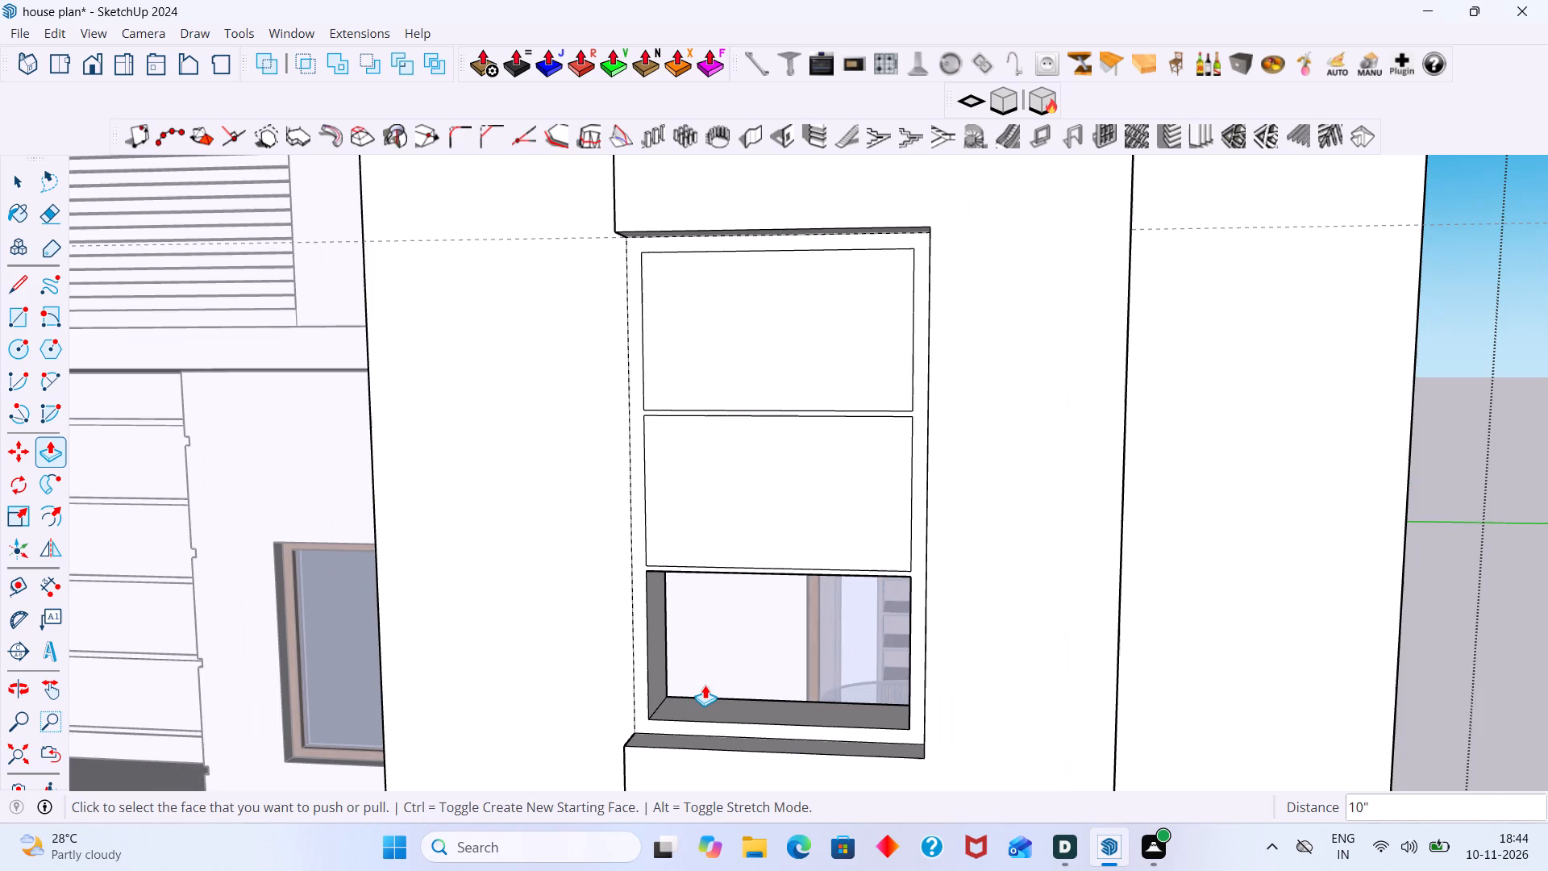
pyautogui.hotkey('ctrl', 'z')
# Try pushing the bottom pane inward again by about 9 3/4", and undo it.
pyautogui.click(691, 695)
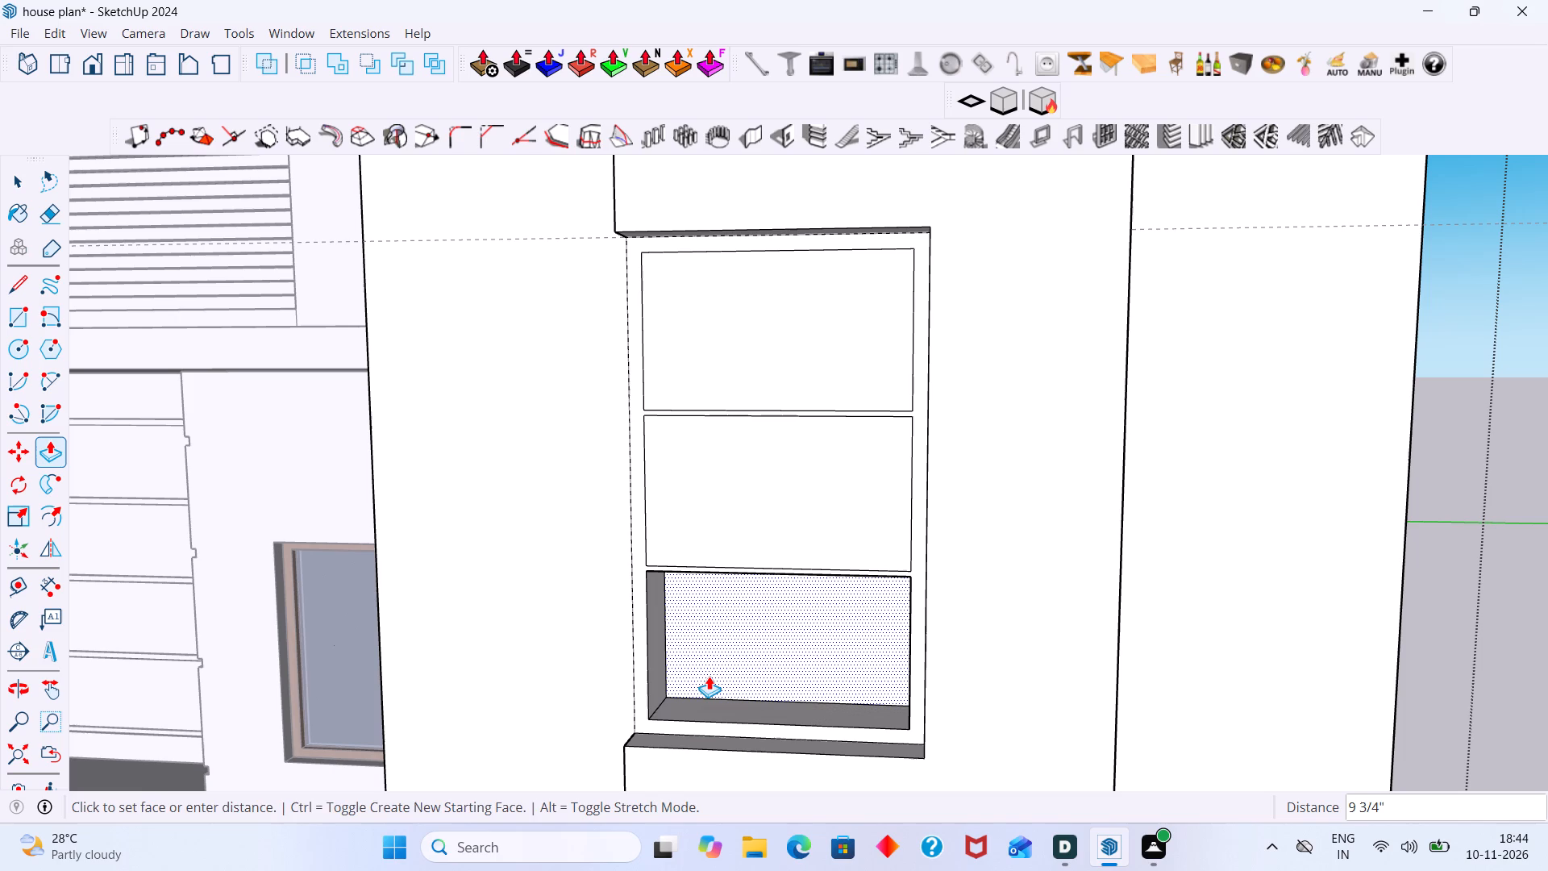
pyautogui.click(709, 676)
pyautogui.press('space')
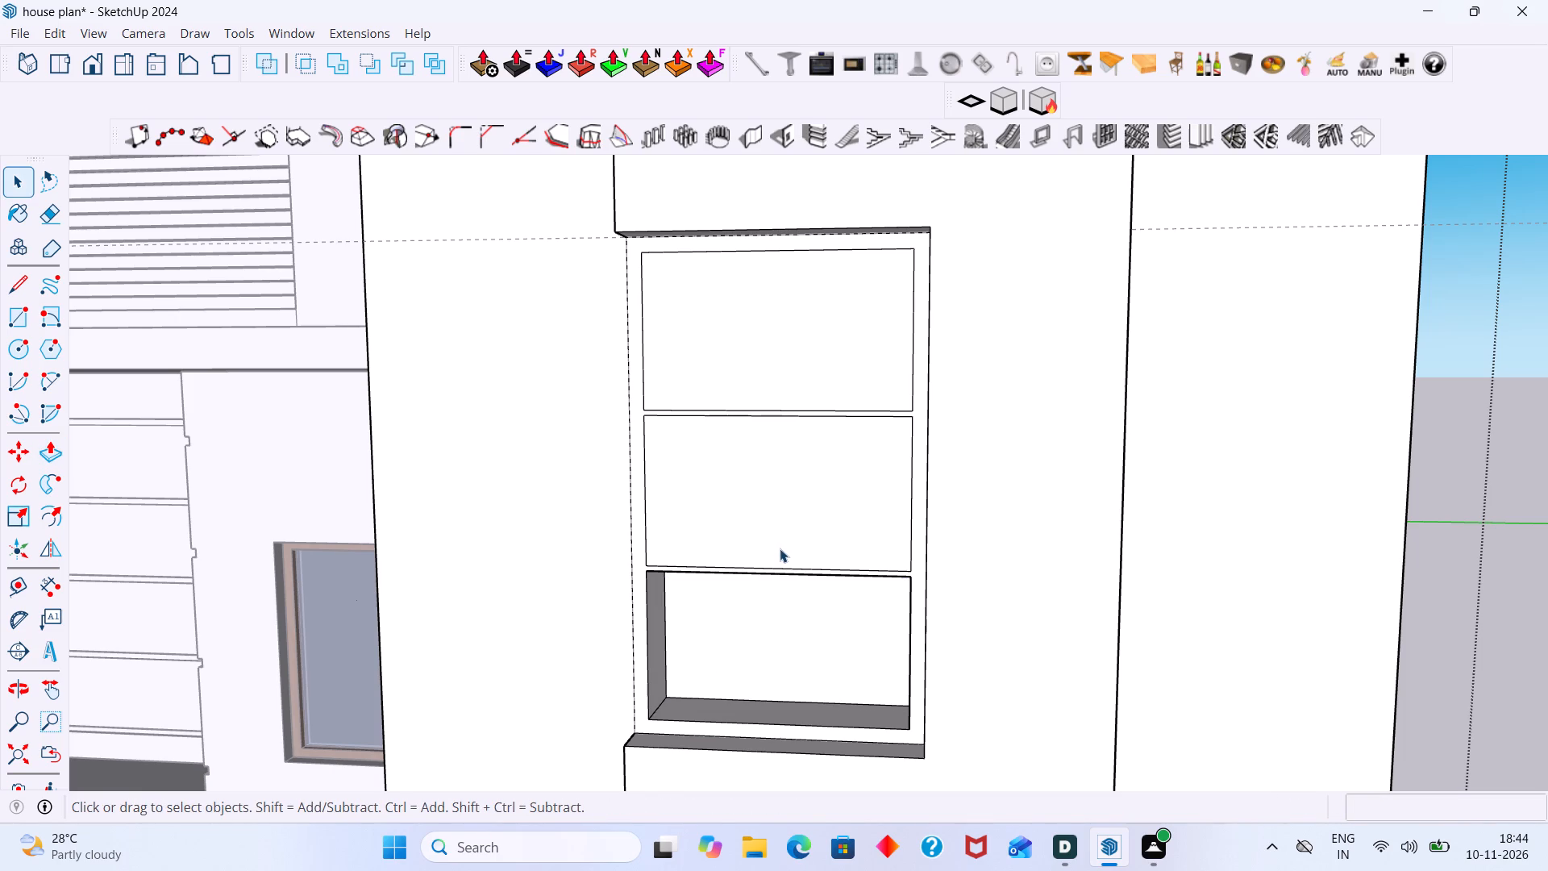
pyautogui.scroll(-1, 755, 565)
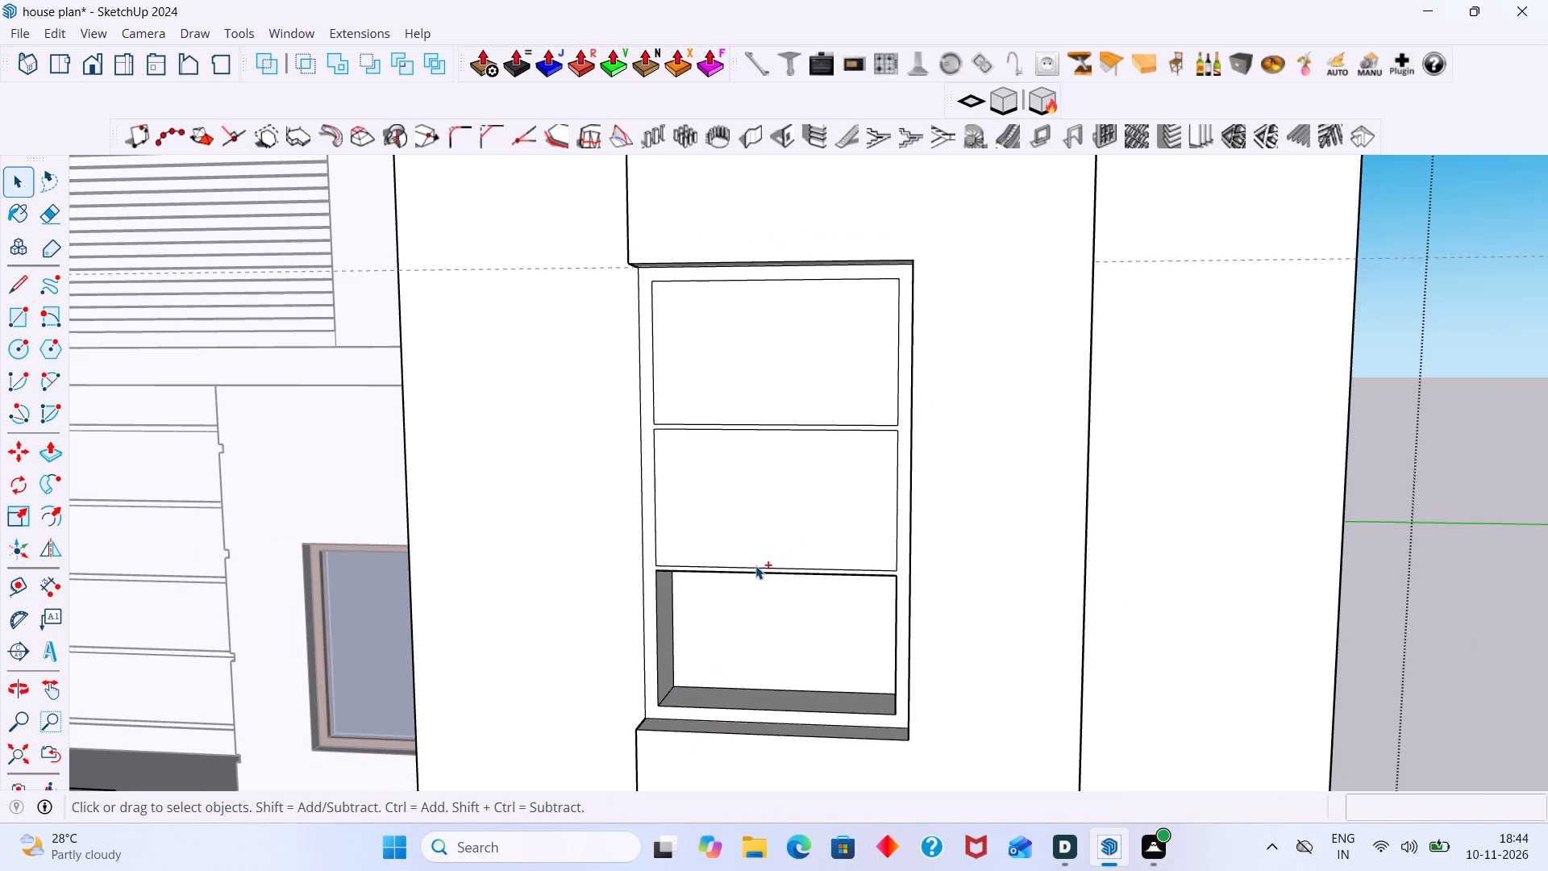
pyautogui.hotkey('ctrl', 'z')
# Paint all three panes of the window frame with Translucent Glass Blue from the Glass and Mirrors collection.
pyautogui.click(733, 626)
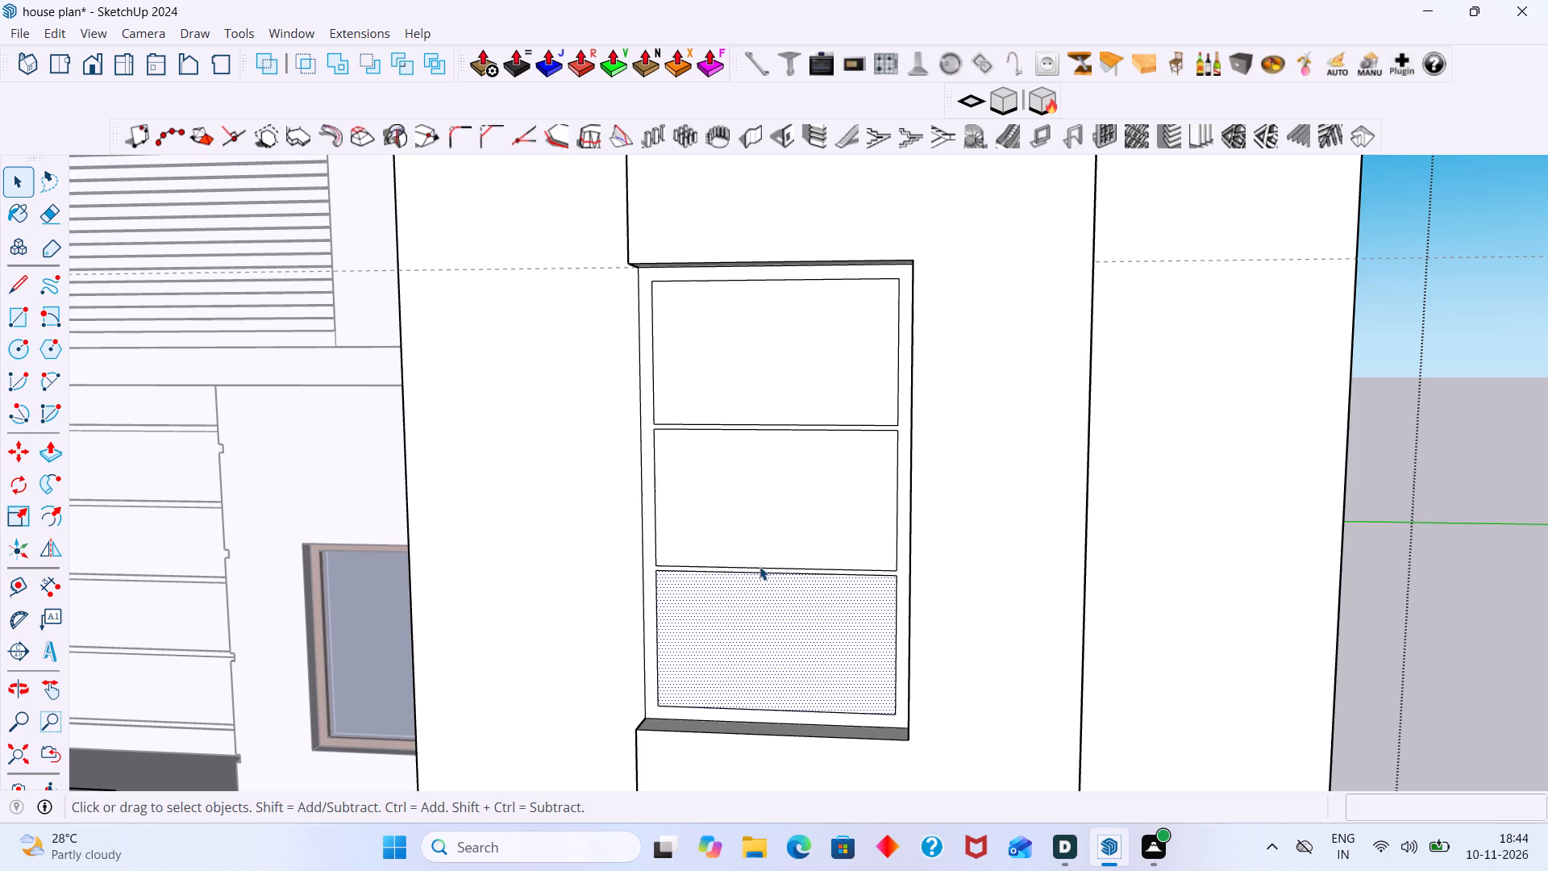
pyautogui.press('b')
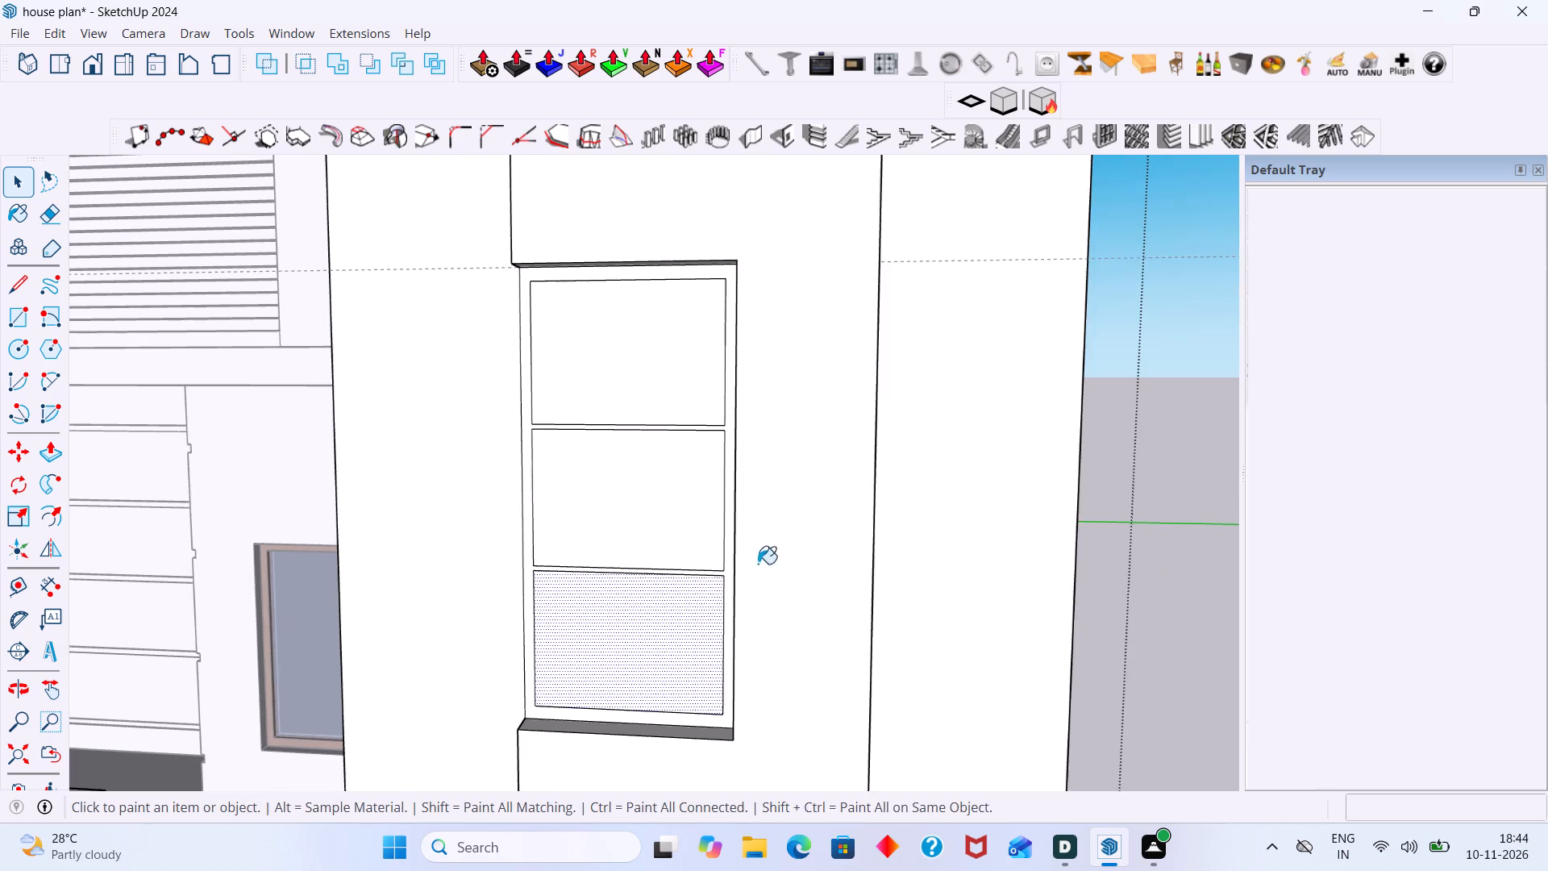
pyautogui.click(1428, 551)
pyautogui.click(664, 664)
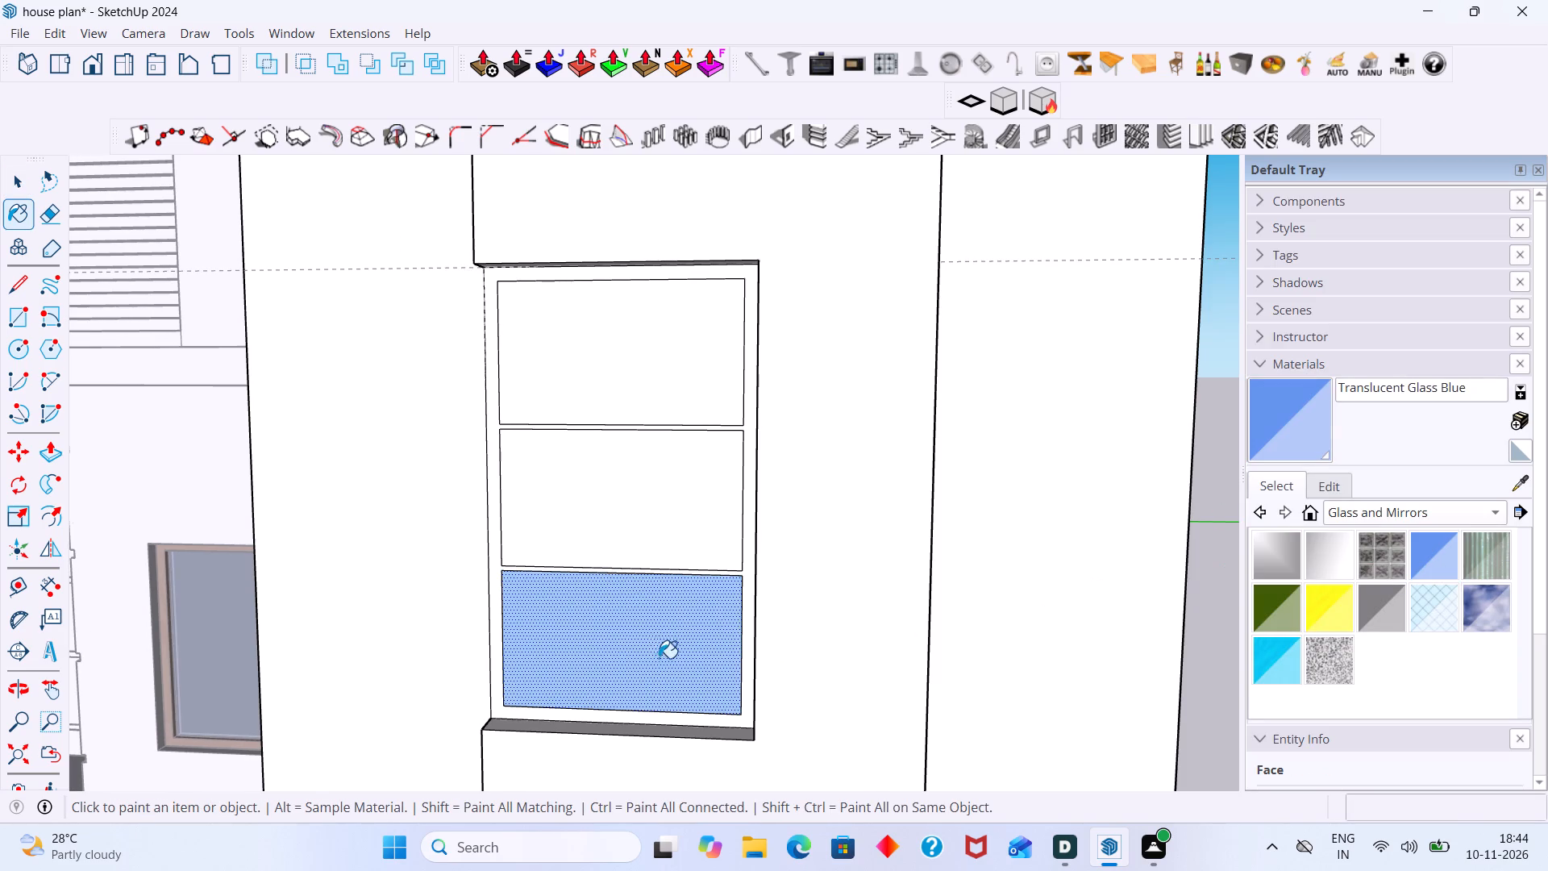
pyautogui.click(632, 506)
pyautogui.click(659, 393)
pyautogui.scroll(-2, 649, 453)
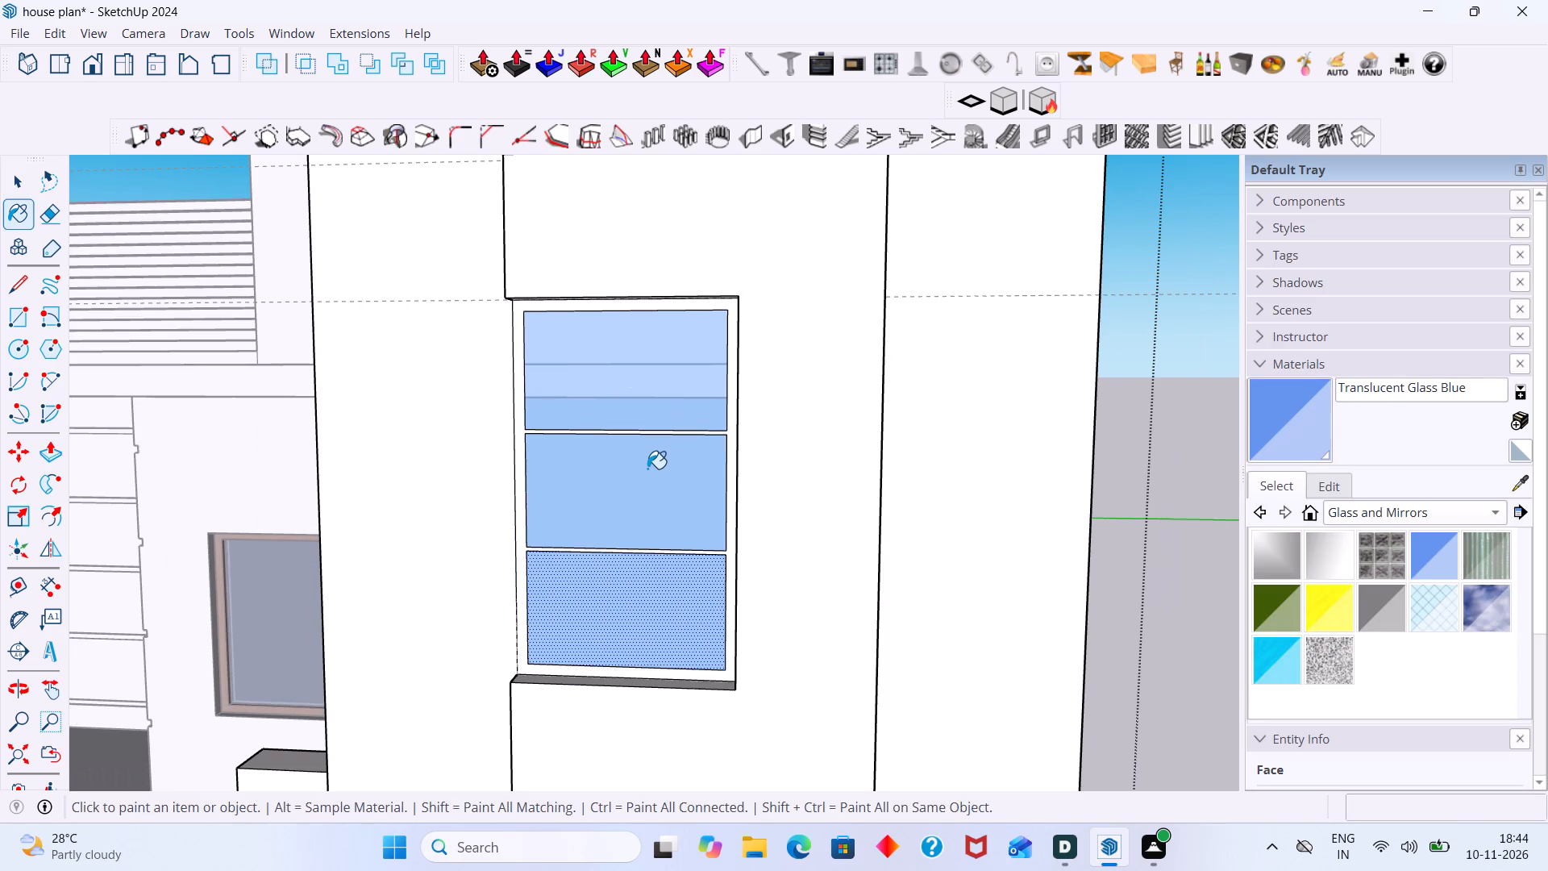
pyautogui.press('space')
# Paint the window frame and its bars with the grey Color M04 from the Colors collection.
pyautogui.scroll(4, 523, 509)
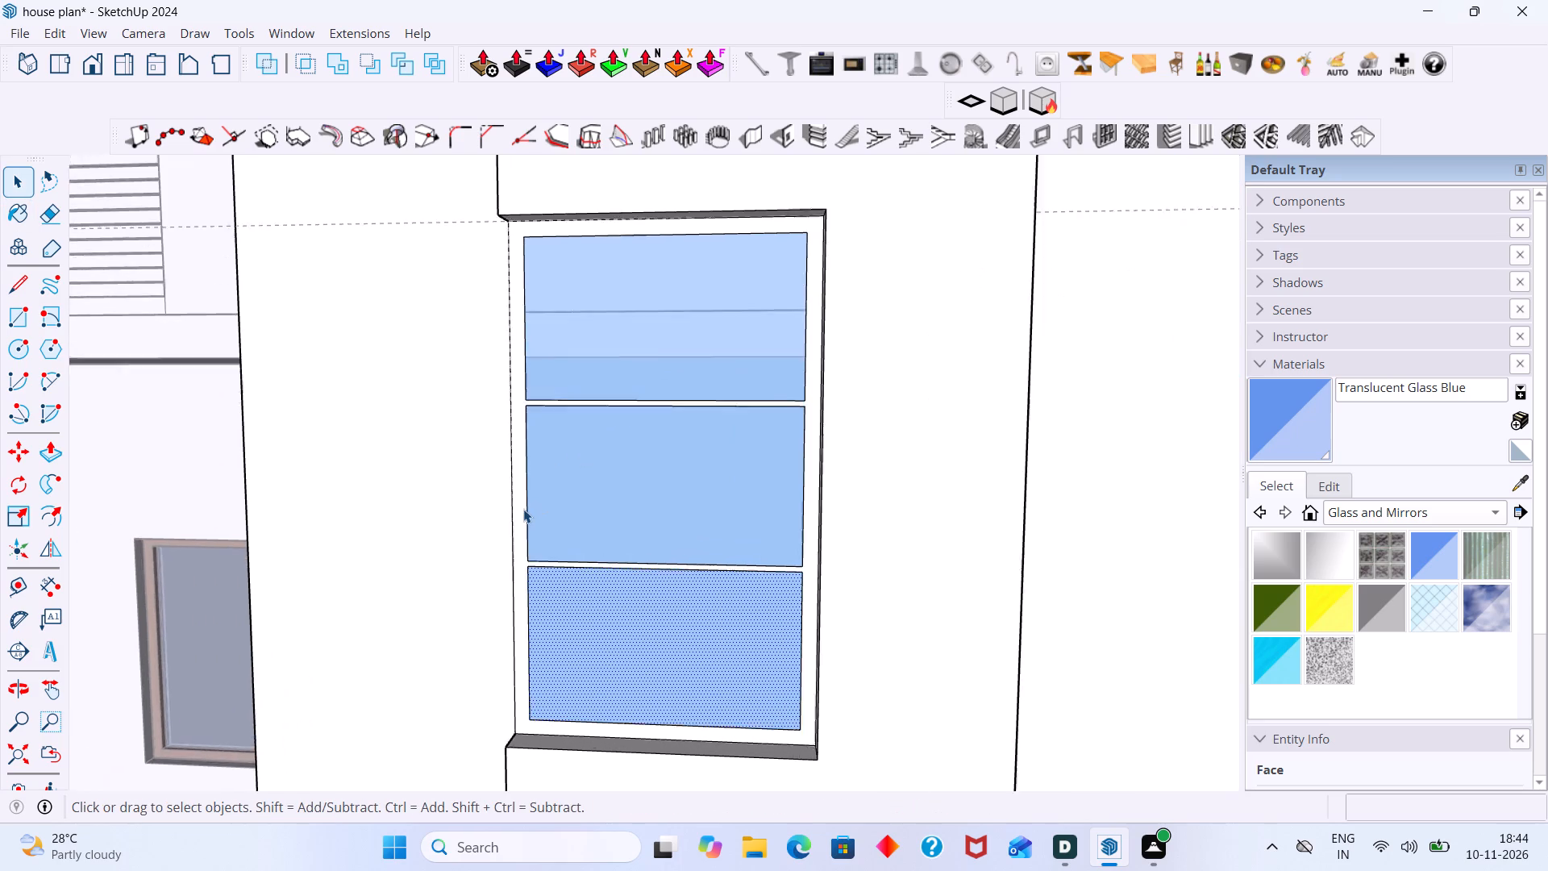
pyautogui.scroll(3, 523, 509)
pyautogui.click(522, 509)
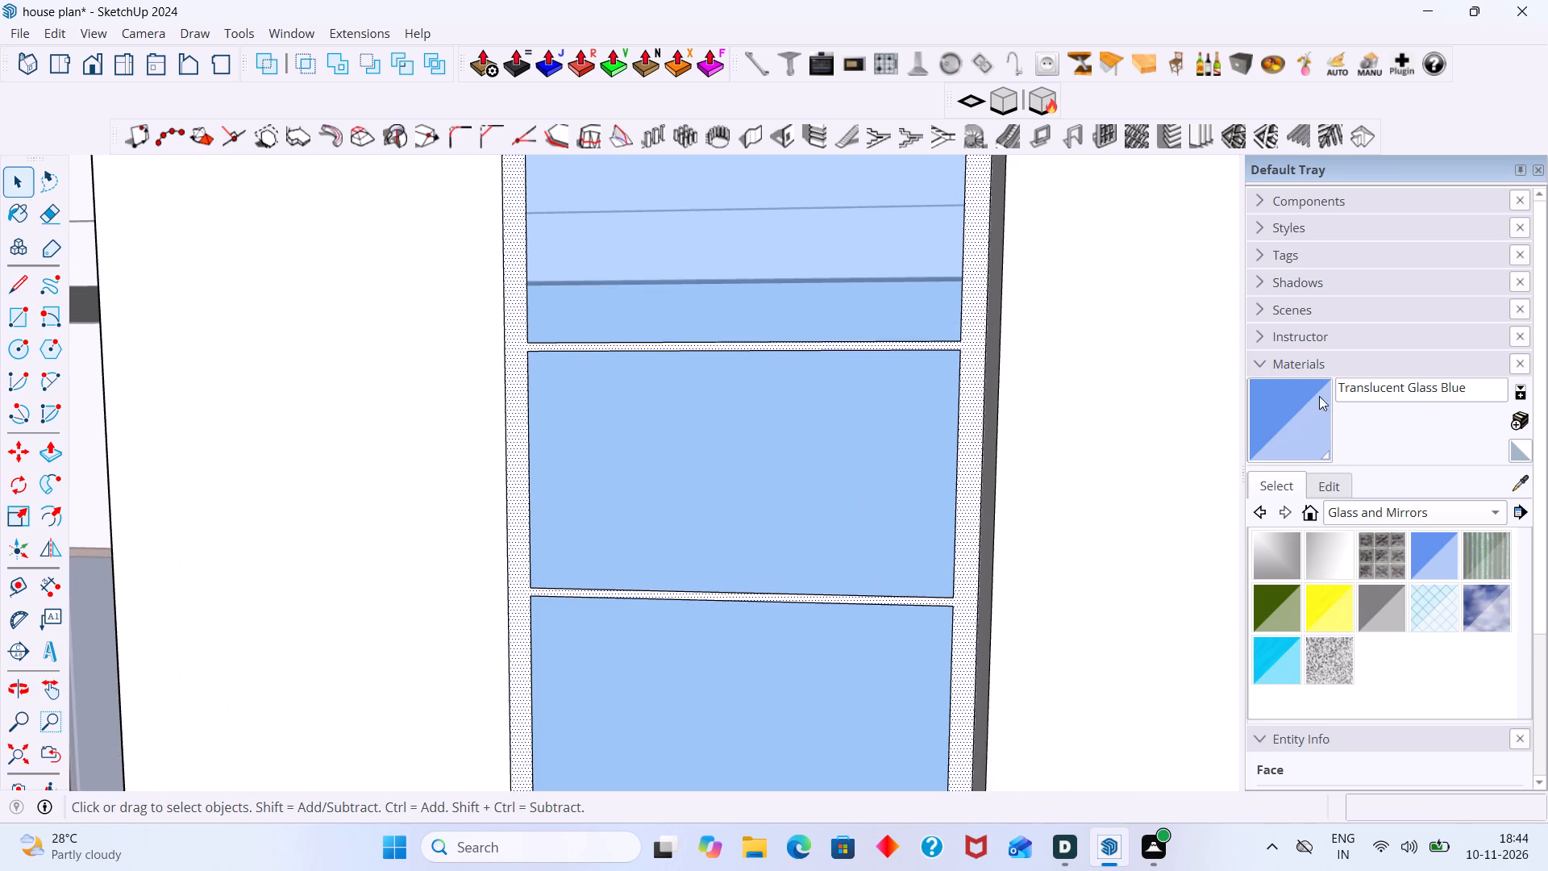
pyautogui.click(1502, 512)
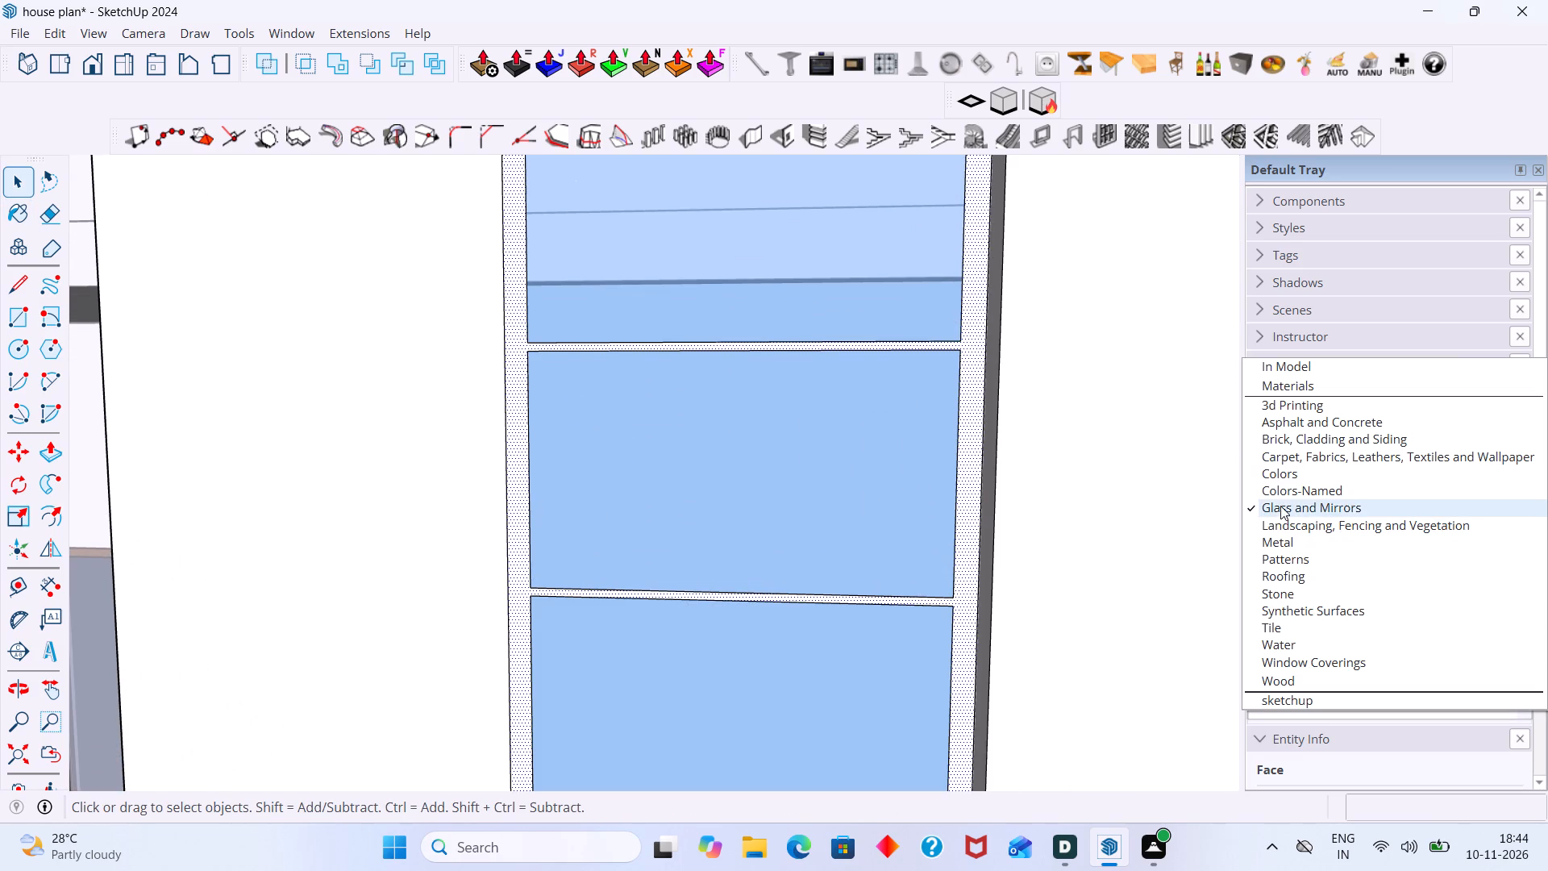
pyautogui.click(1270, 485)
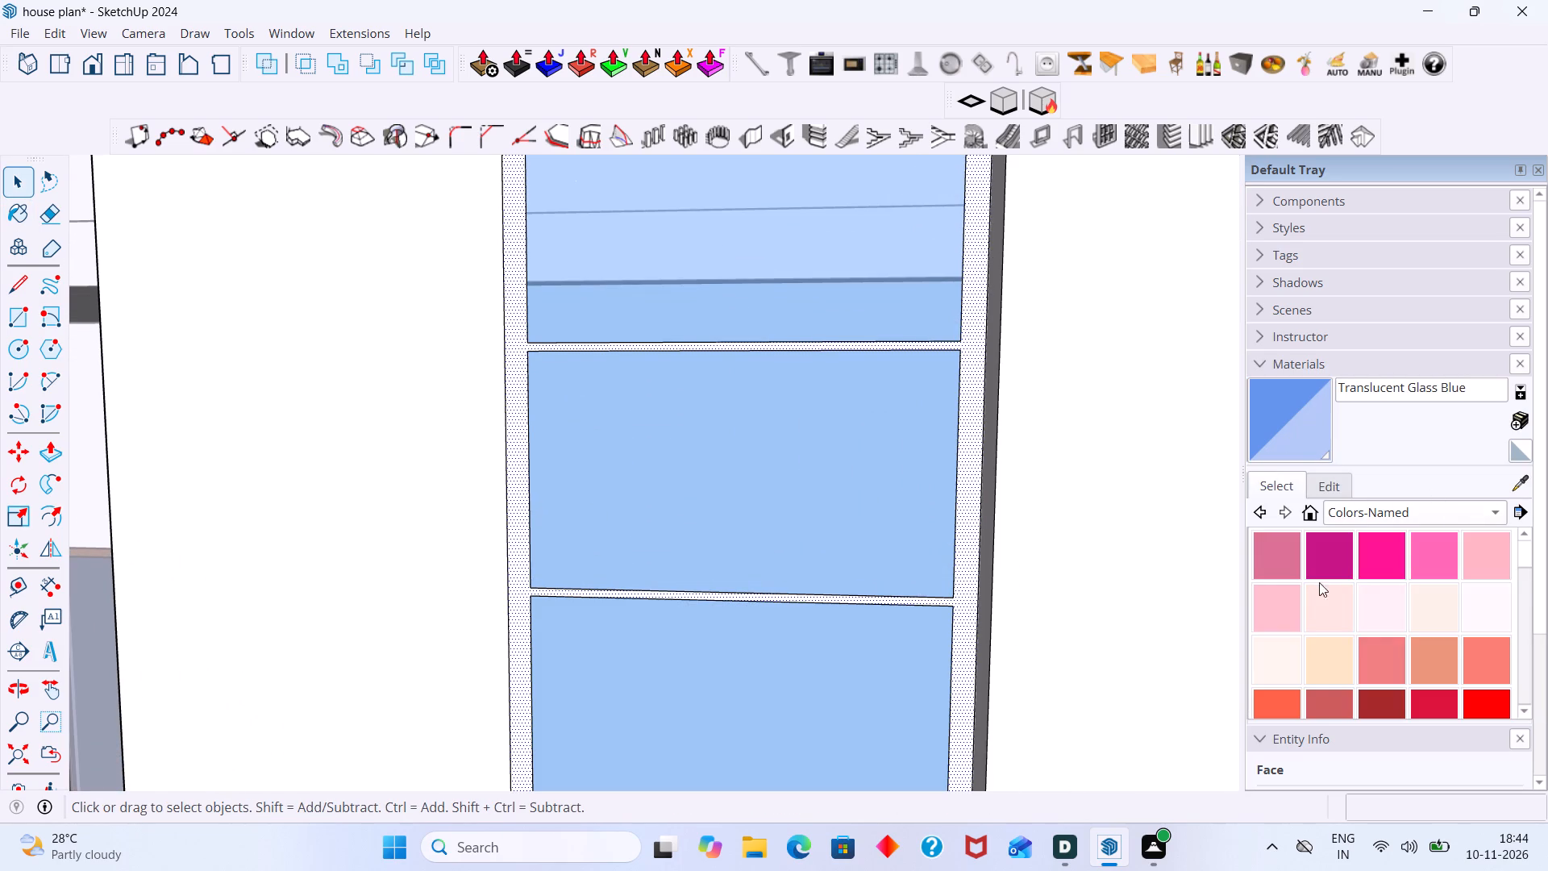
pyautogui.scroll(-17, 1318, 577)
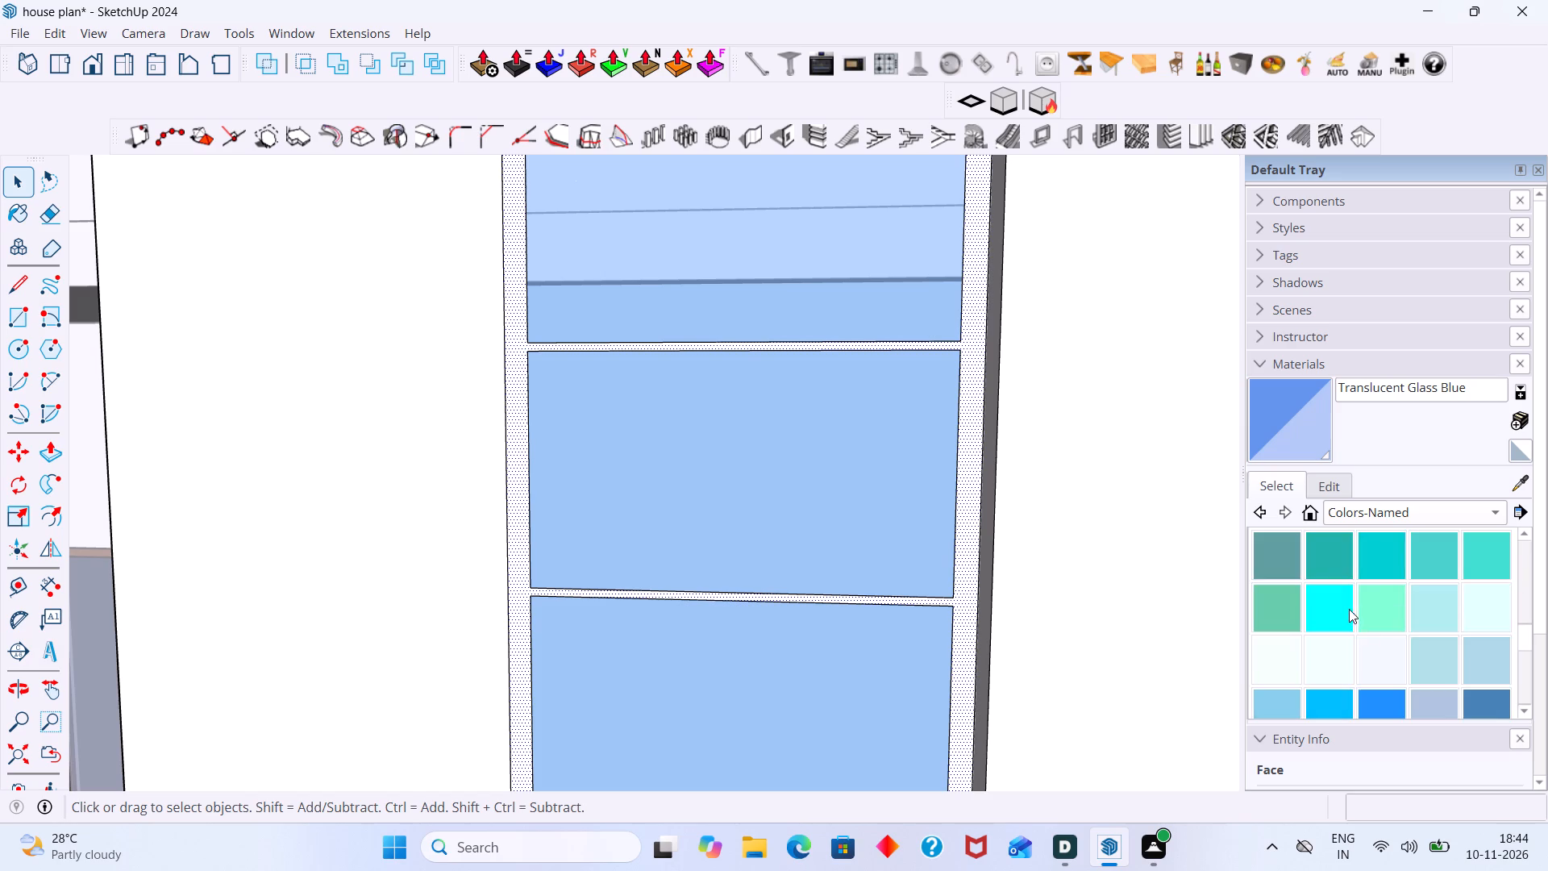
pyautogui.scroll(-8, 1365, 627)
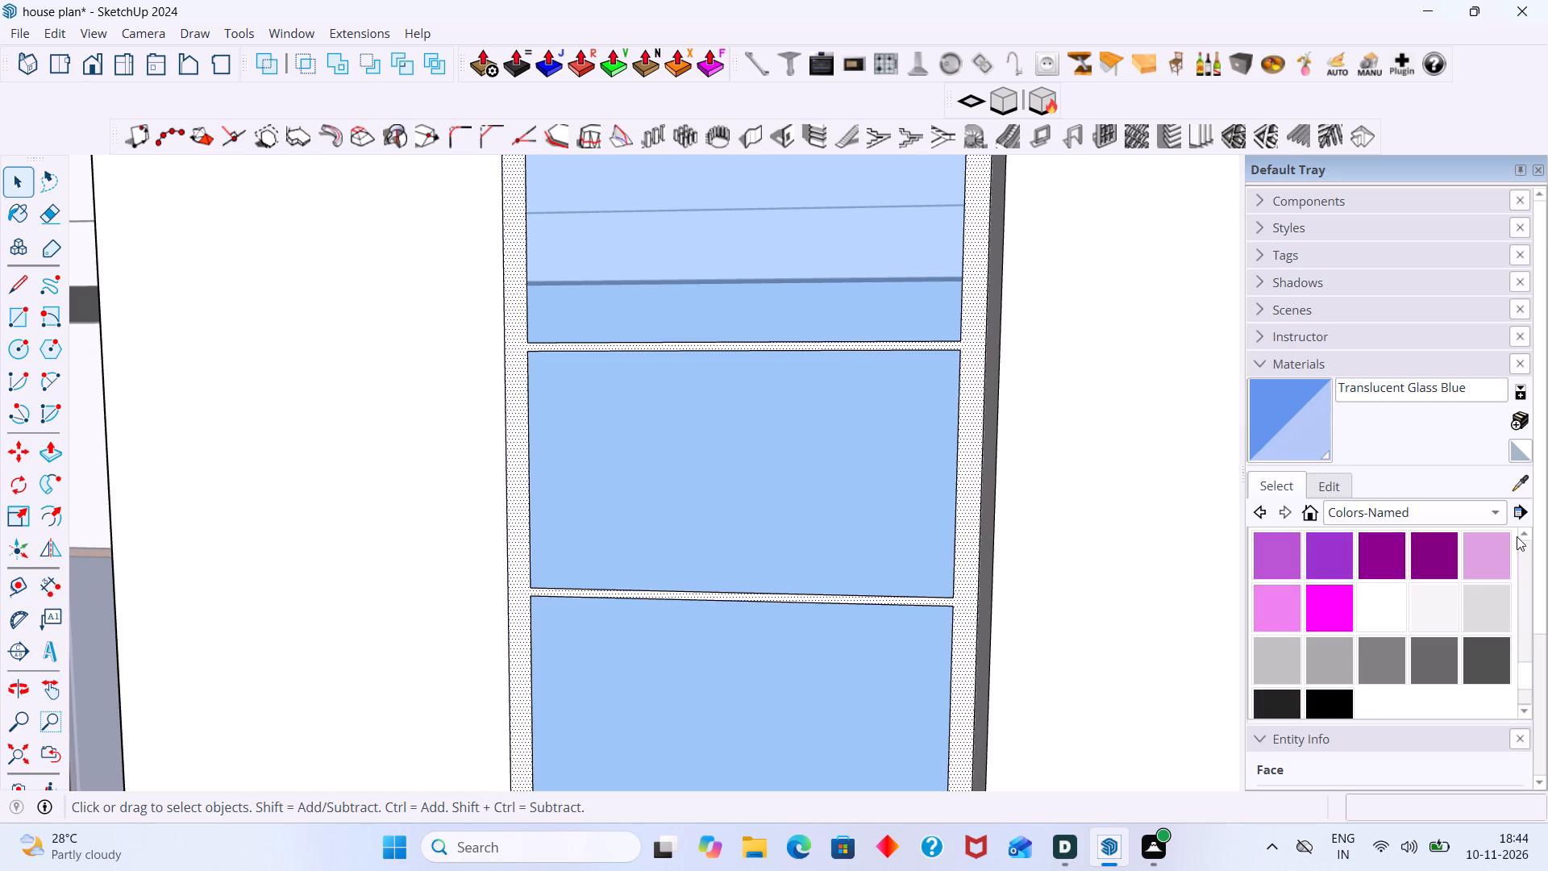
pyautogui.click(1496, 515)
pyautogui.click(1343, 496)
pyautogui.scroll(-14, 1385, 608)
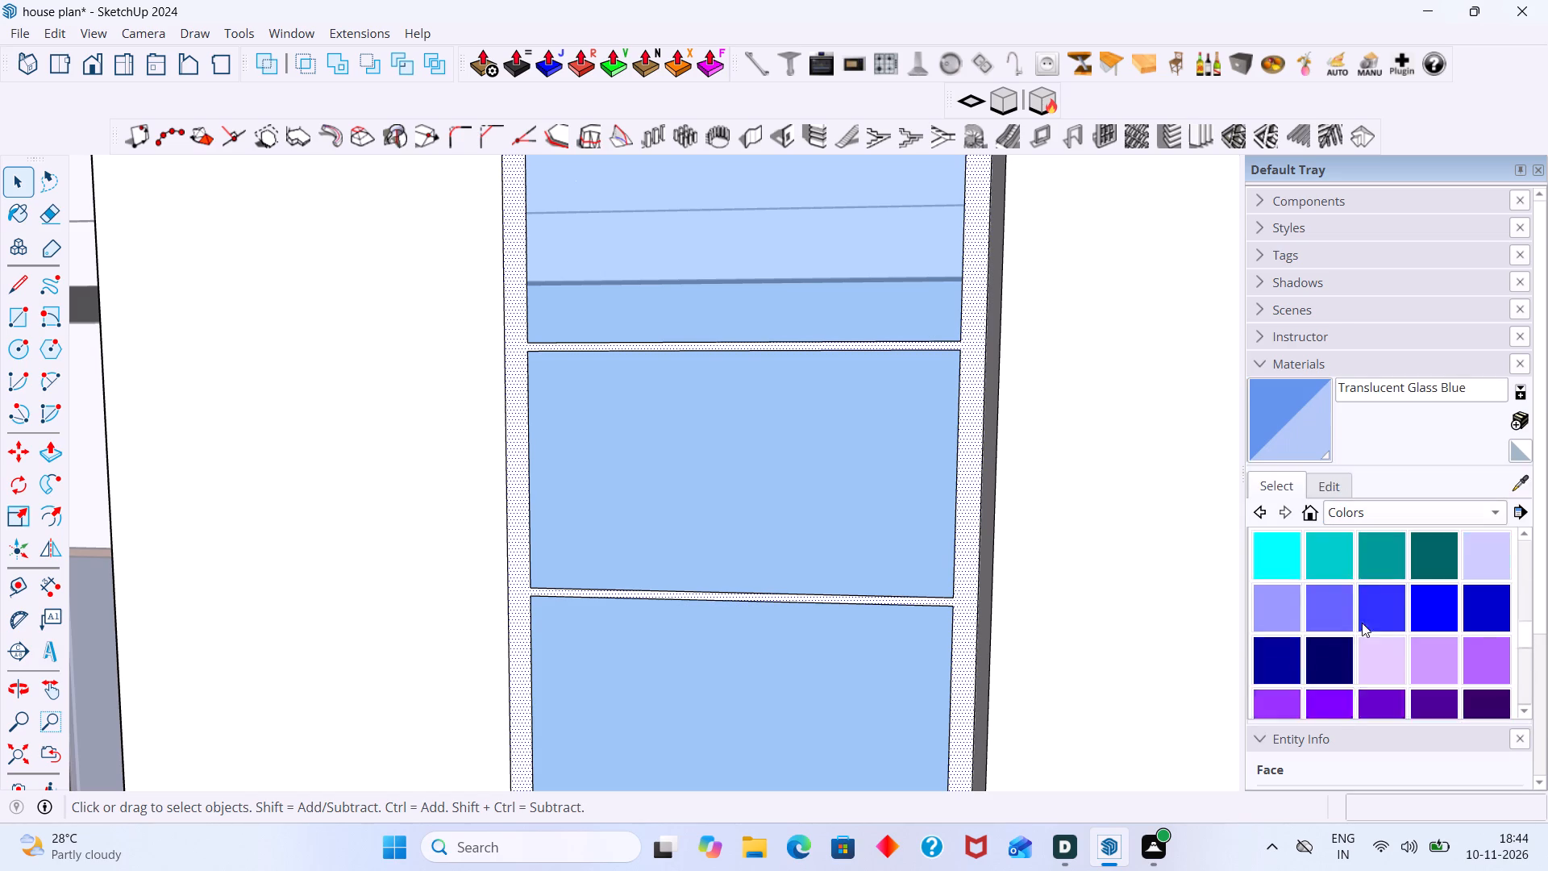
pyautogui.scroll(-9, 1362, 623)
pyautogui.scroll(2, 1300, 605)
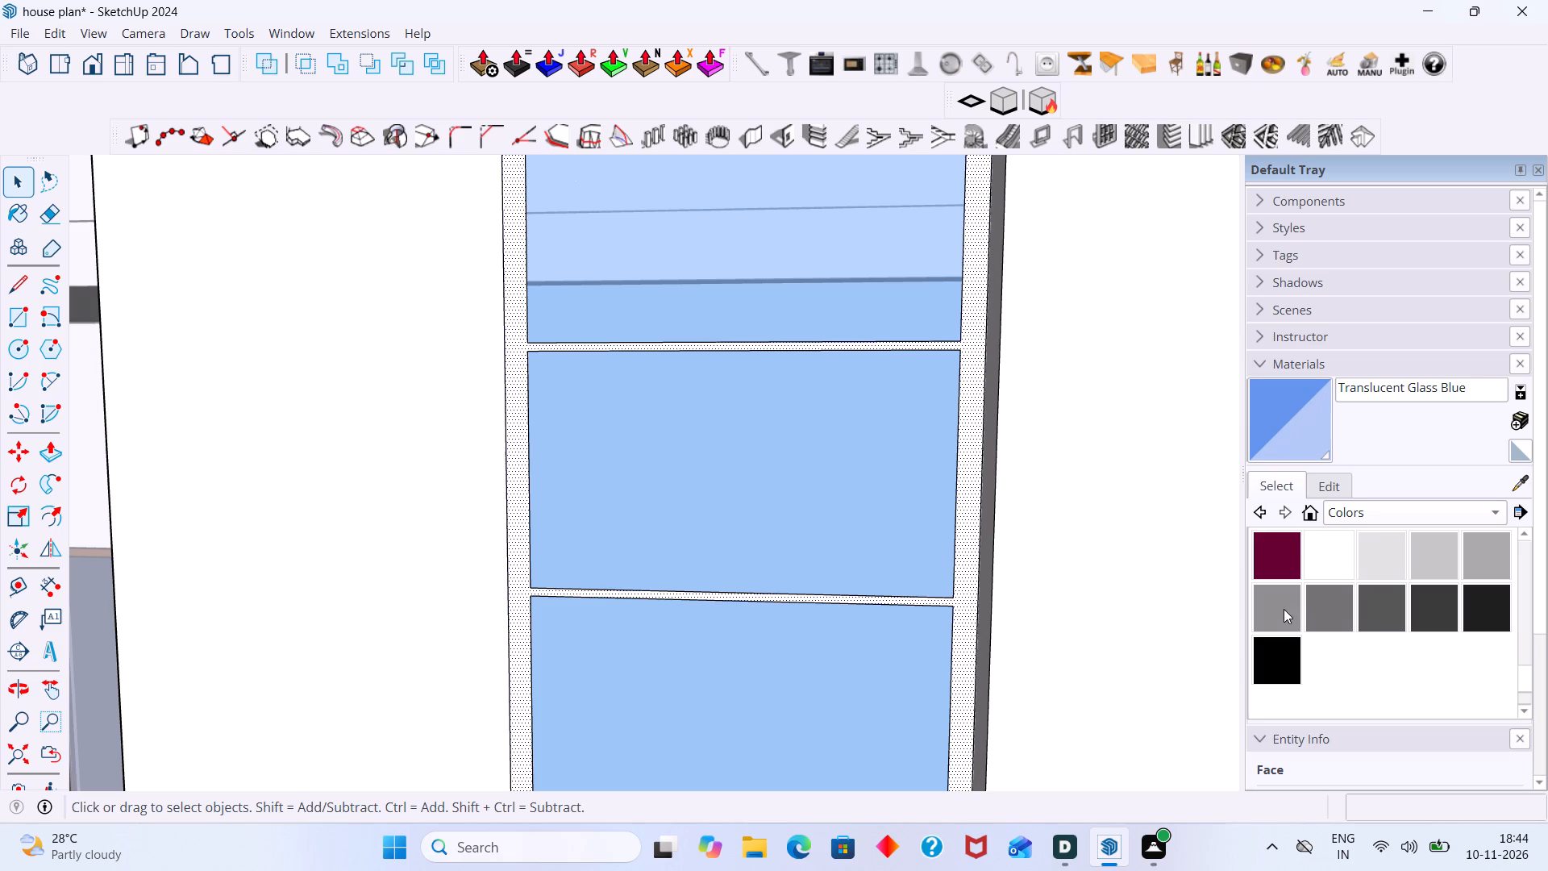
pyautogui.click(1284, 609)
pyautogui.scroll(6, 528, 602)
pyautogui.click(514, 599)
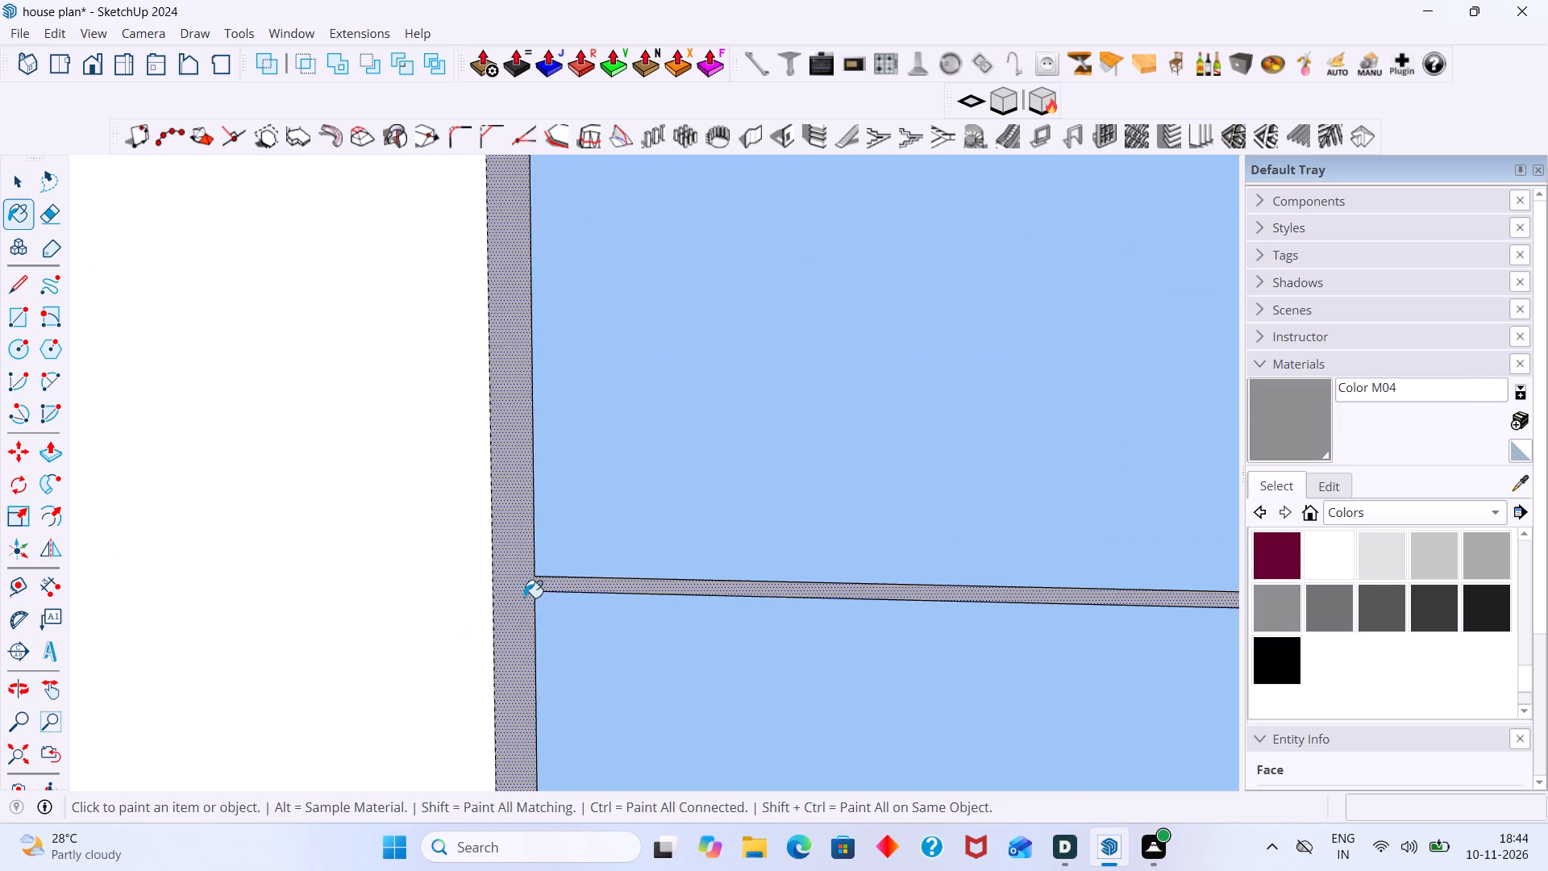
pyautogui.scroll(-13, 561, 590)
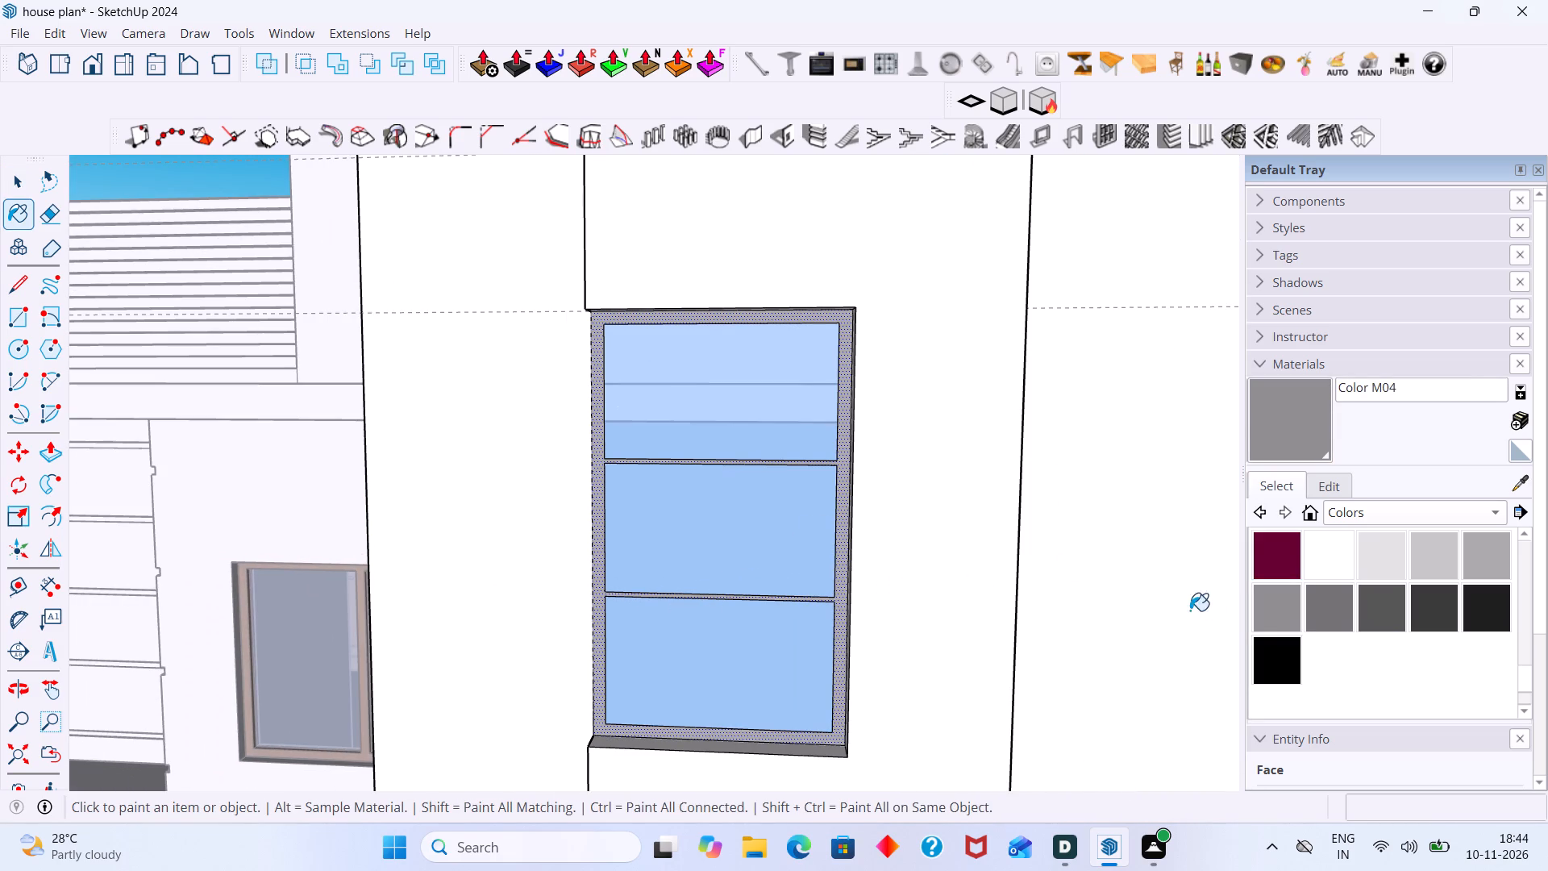
# Repaint the window frame and its bars with the dark grey Color M06.
pyautogui.click(1364, 617)
pyautogui.scroll(6, 679, 598)
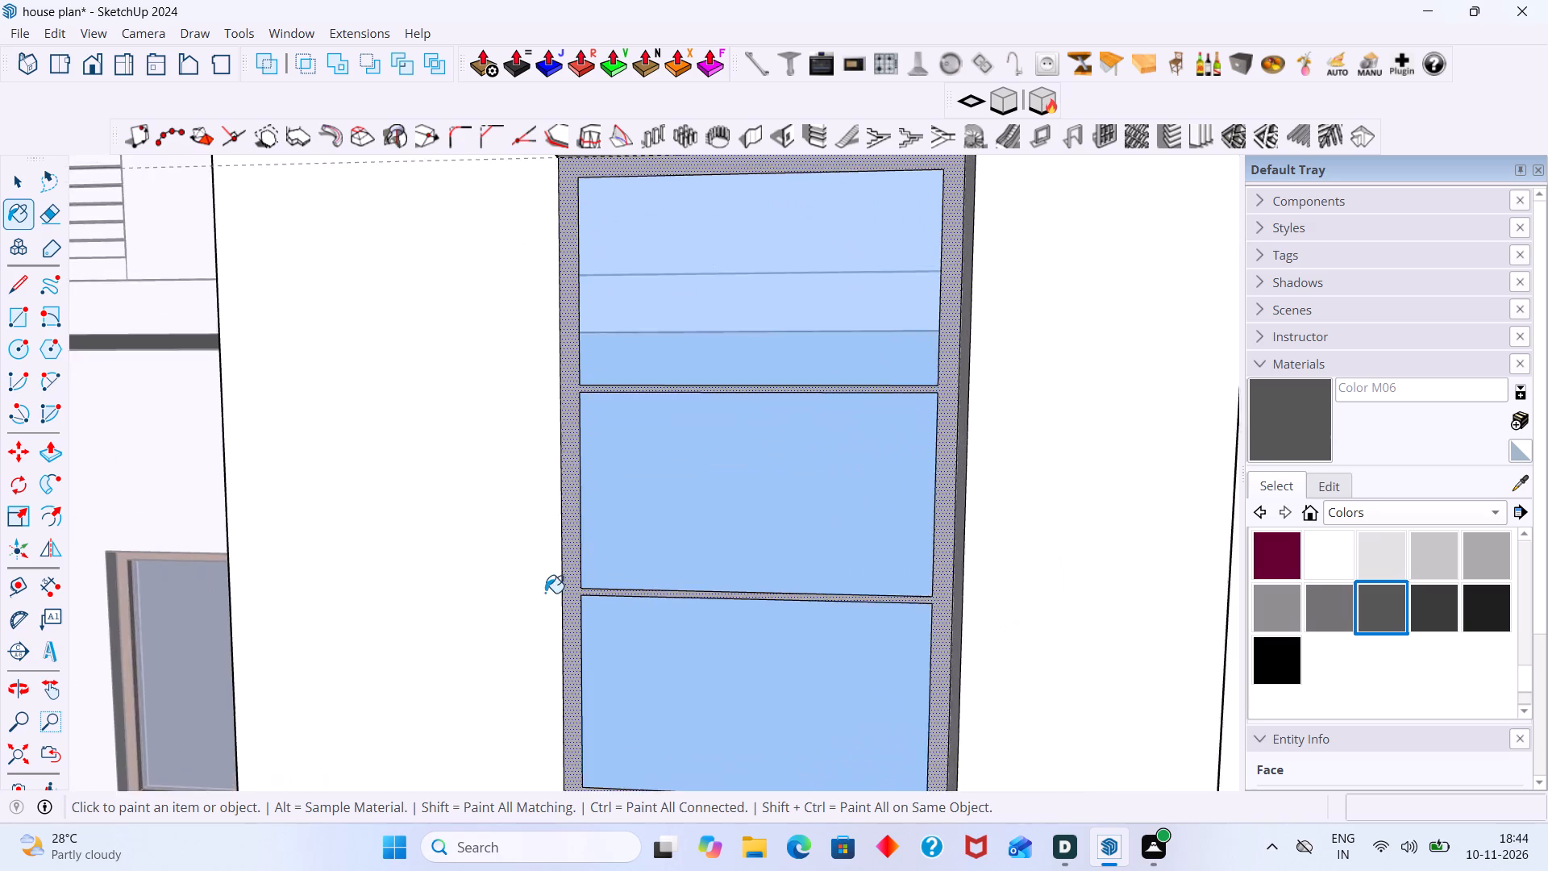
pyautogui.scroll(2, 545, 593)
pyautogui.click(576, 564)
pyautogui.scroll(-16, 625, 544)
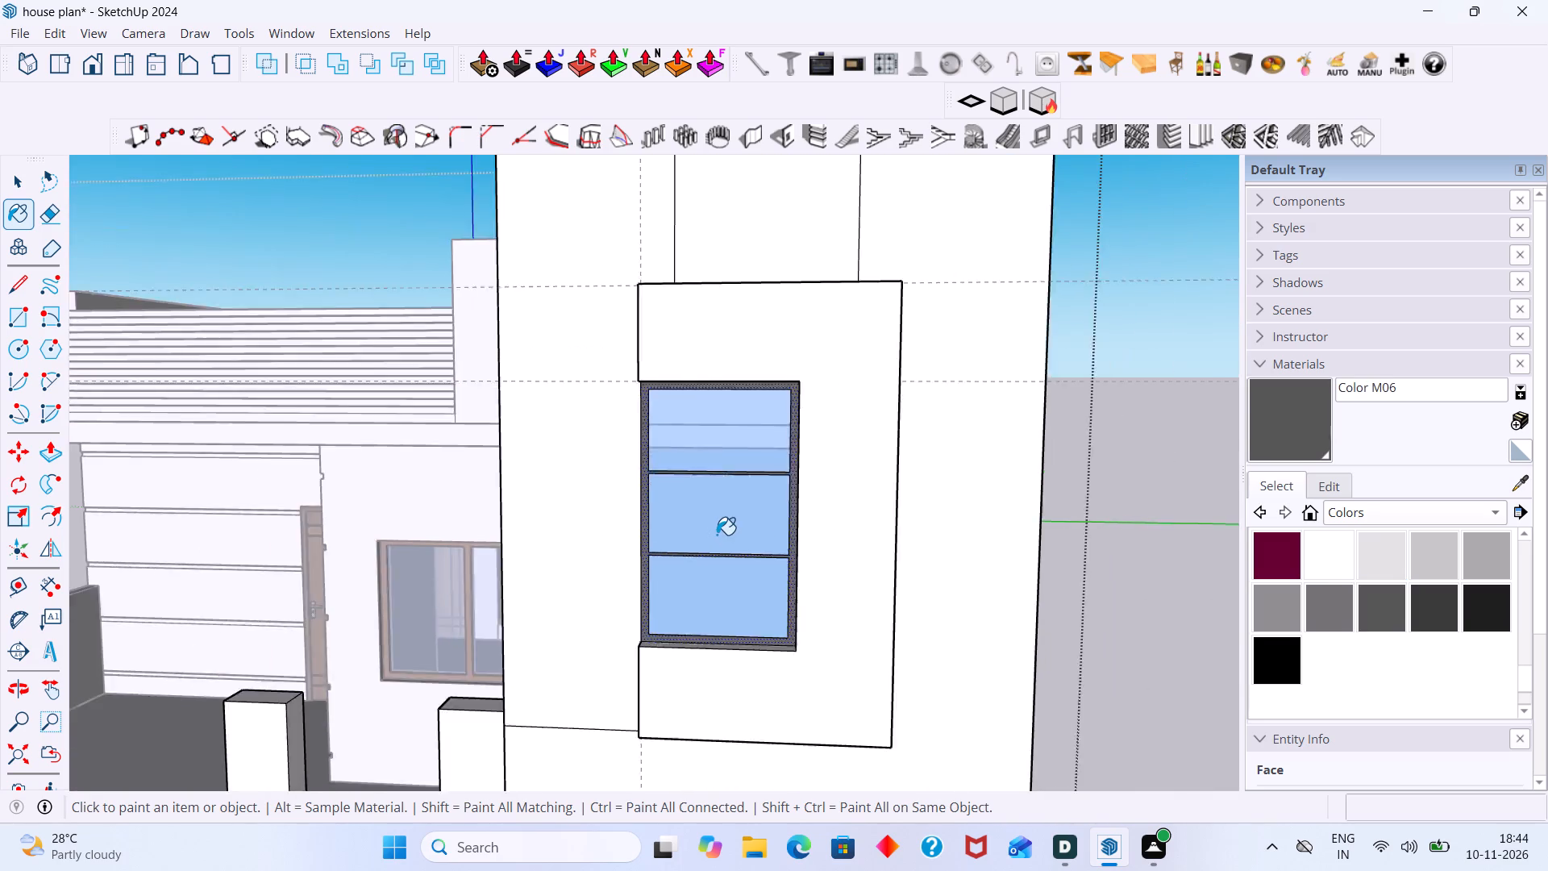
pyautogui.scroll(-2, 717, 535)
pyautogui.press('space')
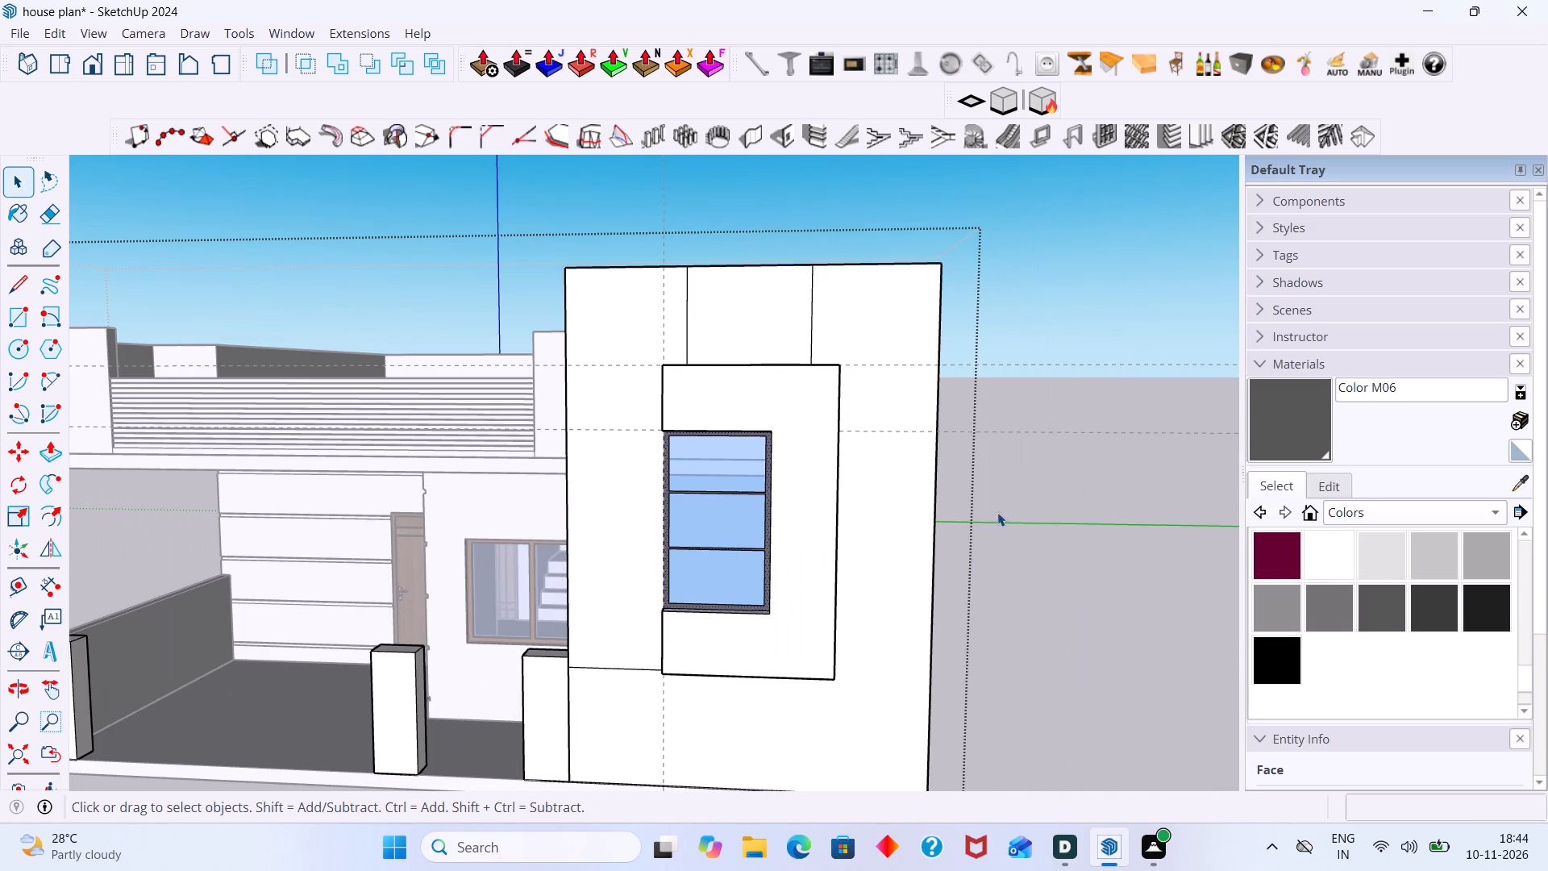
# Erase the remaining construction guide lines crossing the front elevation around the window panel.
pyautogui.click(1051, 344)
pyautogui.scroll(-2, 934, 409)
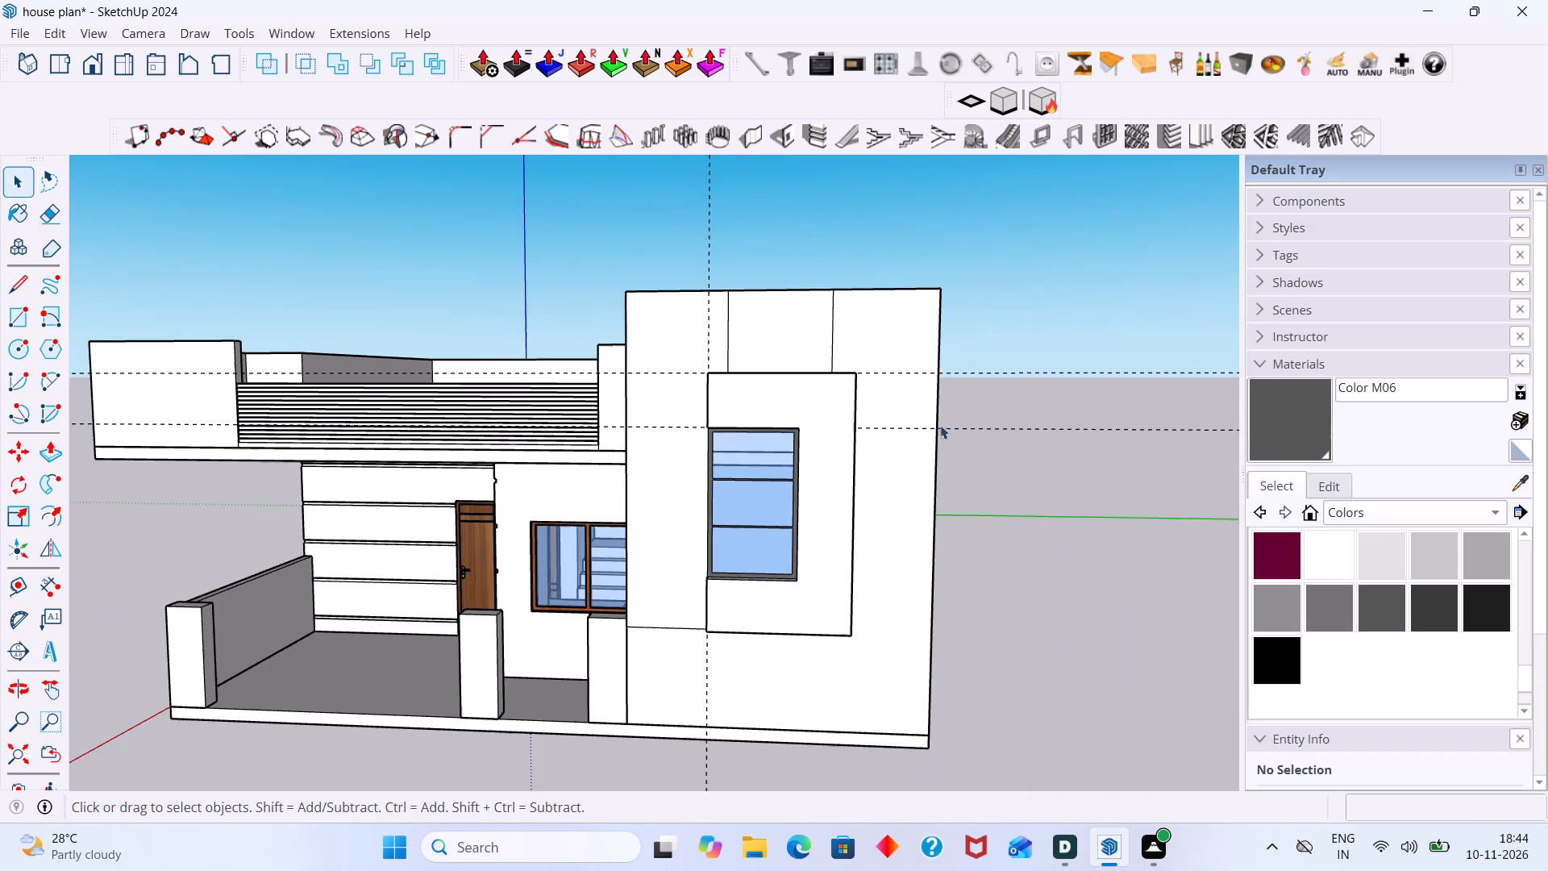
pyautogui.moveTo(918, 507); pyautogui.dragTo(777, 526, button='middle')
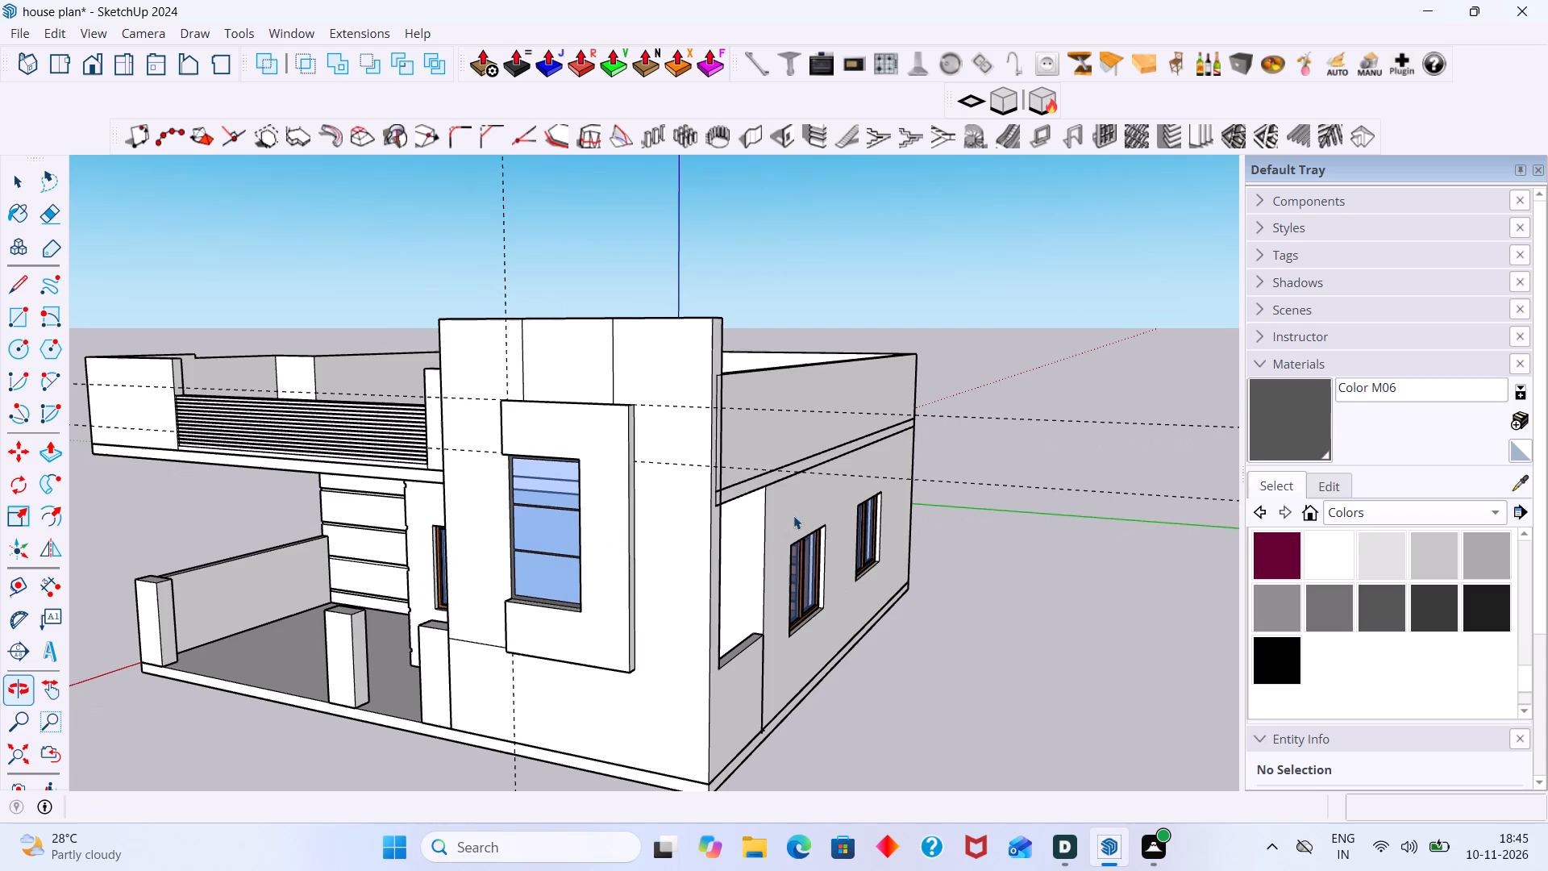
pyautogui.press('e')
pyautogui.moveTo(997, 394); pyautogui.dragTo(993, 435)
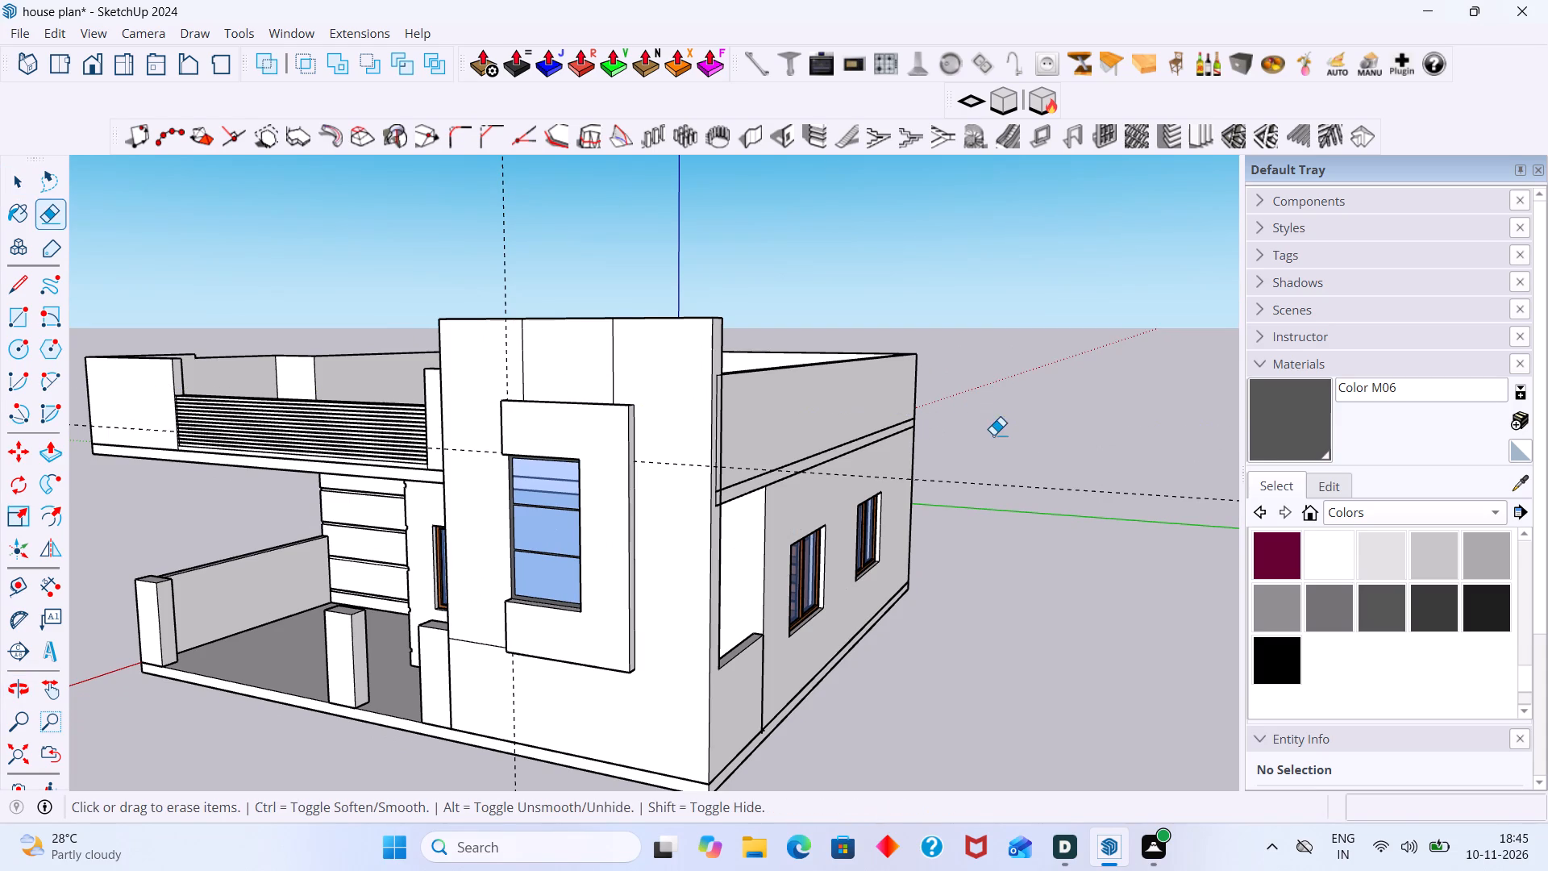
pyautogui.moveTo(994, 448); pyautogui.dragTo(997, 487)
pyautogui.moveTo(527, 239); pyautogui.dragTo(456, 235)
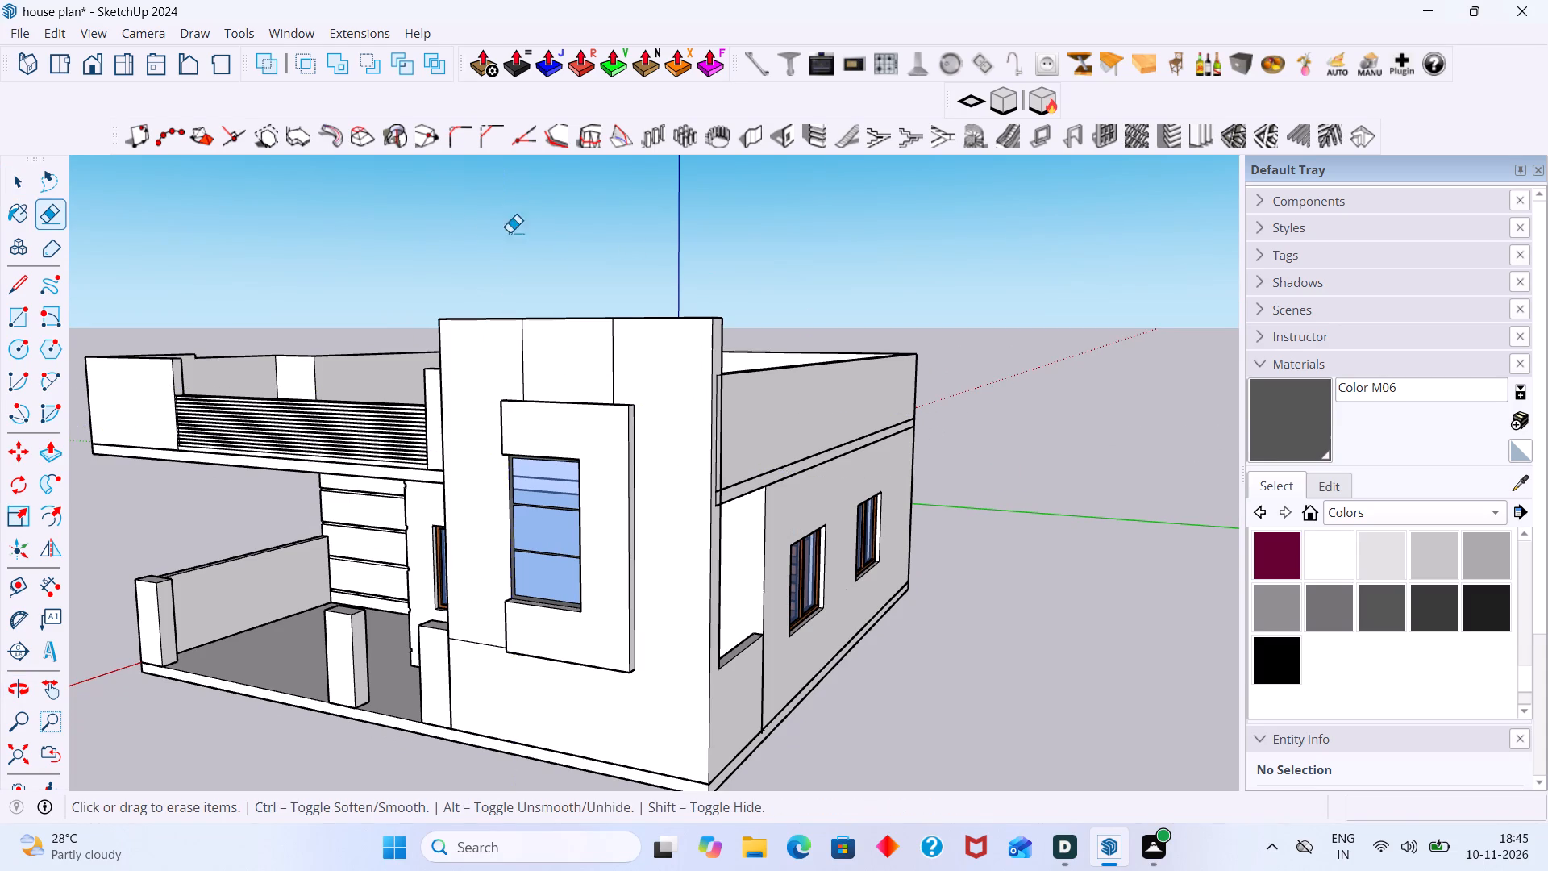
# Examine the house's front elevation and side wall, including the corner where the tall front wall meets the side parapet.
pyautogui.scroll(-4, 514, 232)
pyautogui.moveTo(556, 385); pyautogui.dragTo(610, 388, button='middle')
pyautogui.scroll(6, 601, 419)
pyautogui.moveTo(648, 433); pyautogui.dragTo(889, 450, button='middle')
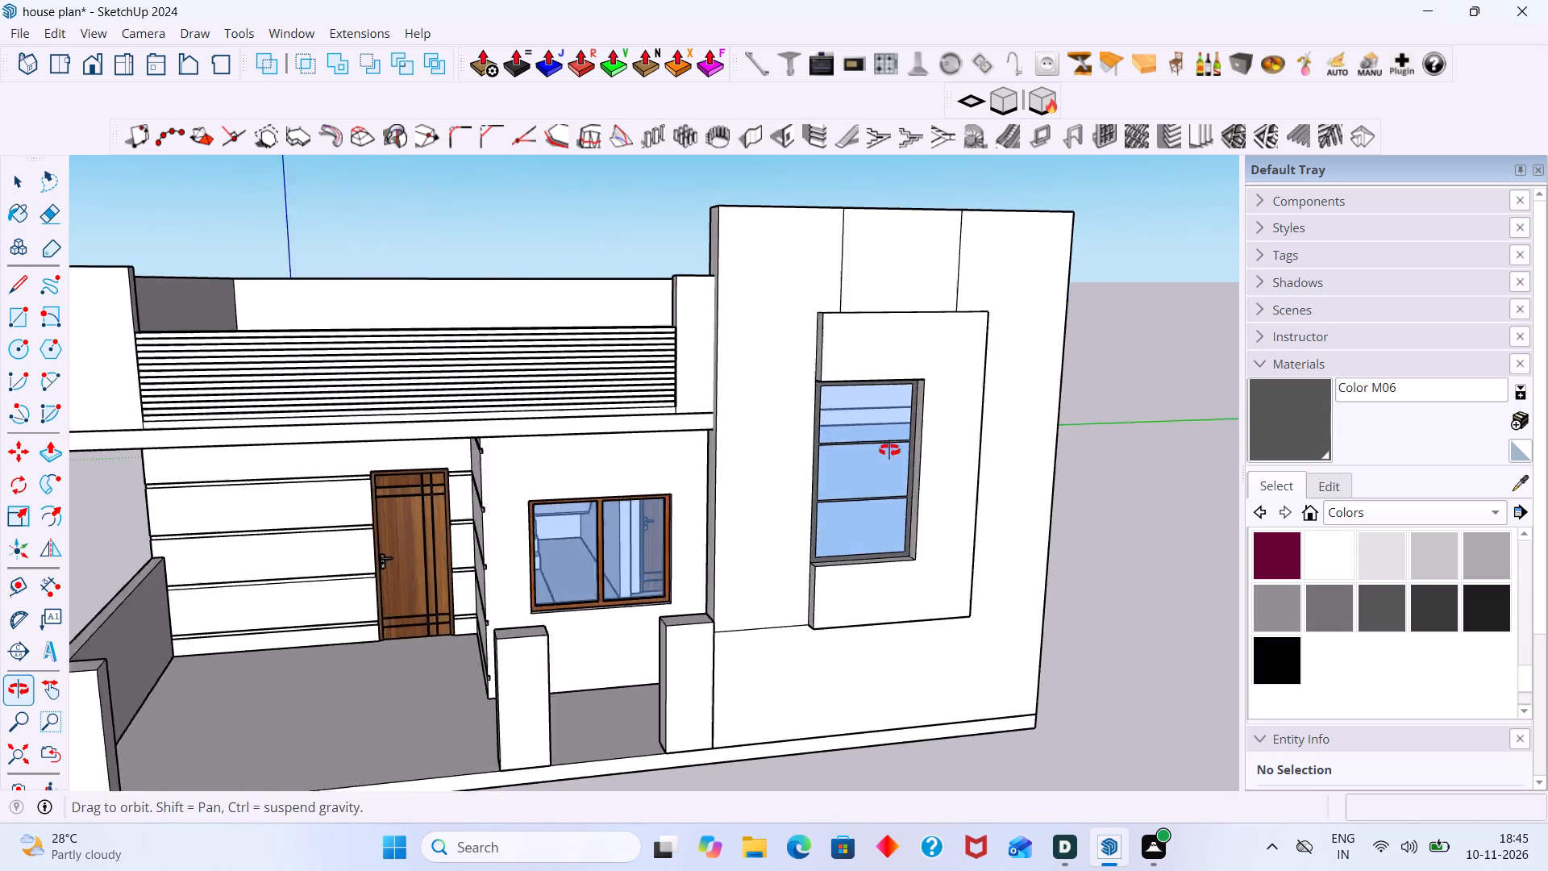
pyautogui.moveTo(889, 450); pyautogui.dragTo(573, 429, button='middle')
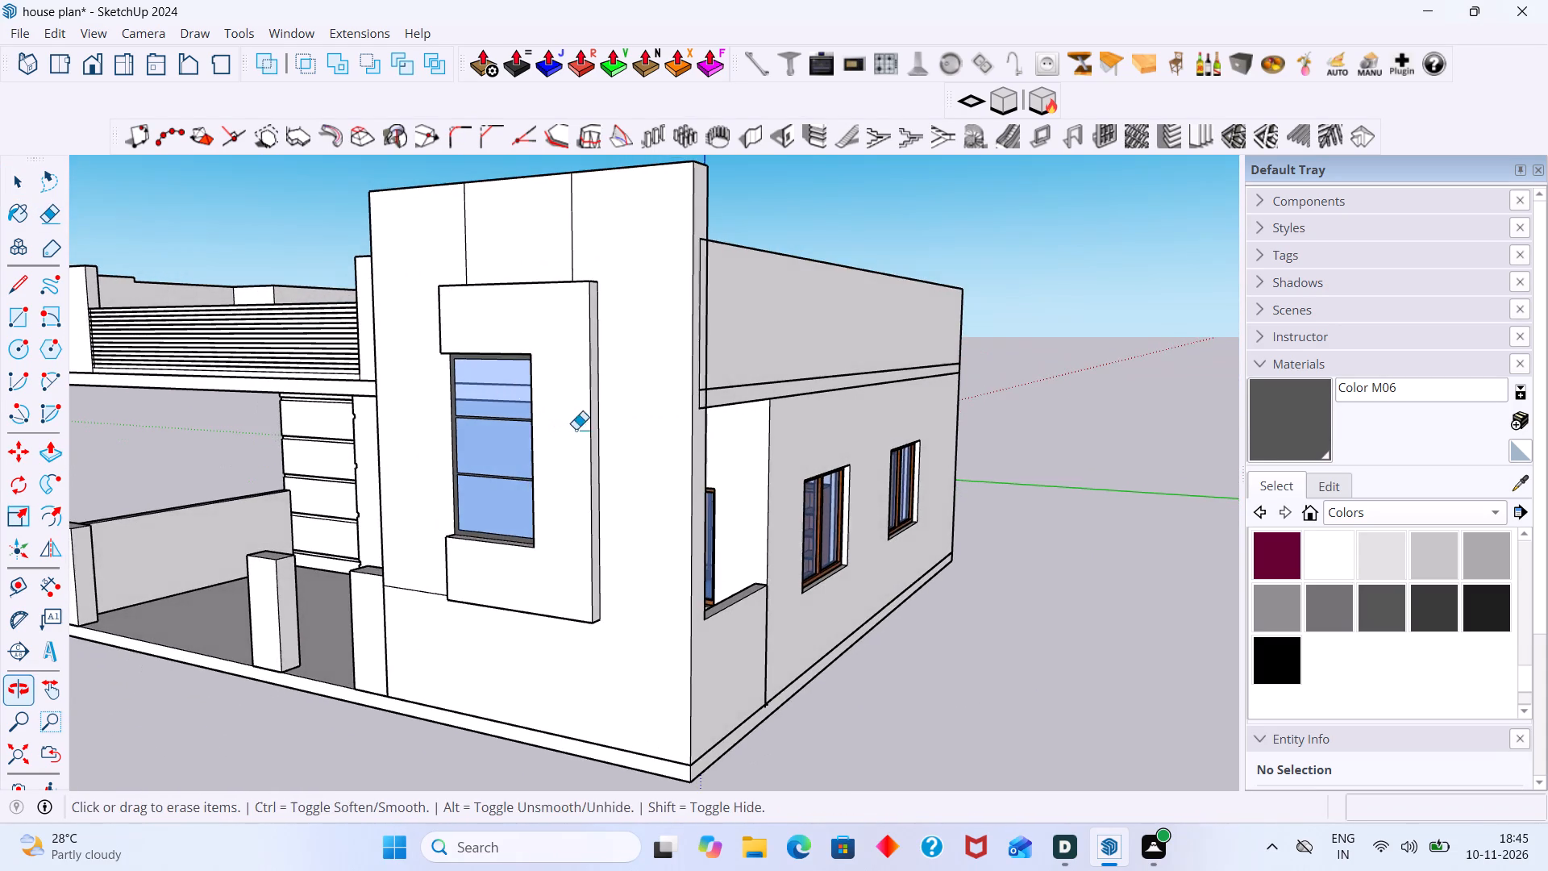
pyautogui.scroll(1, 621, 481)
pyautogui.moveTo(604, 489); pyautogui.dragTo(343, 533, button='middle')
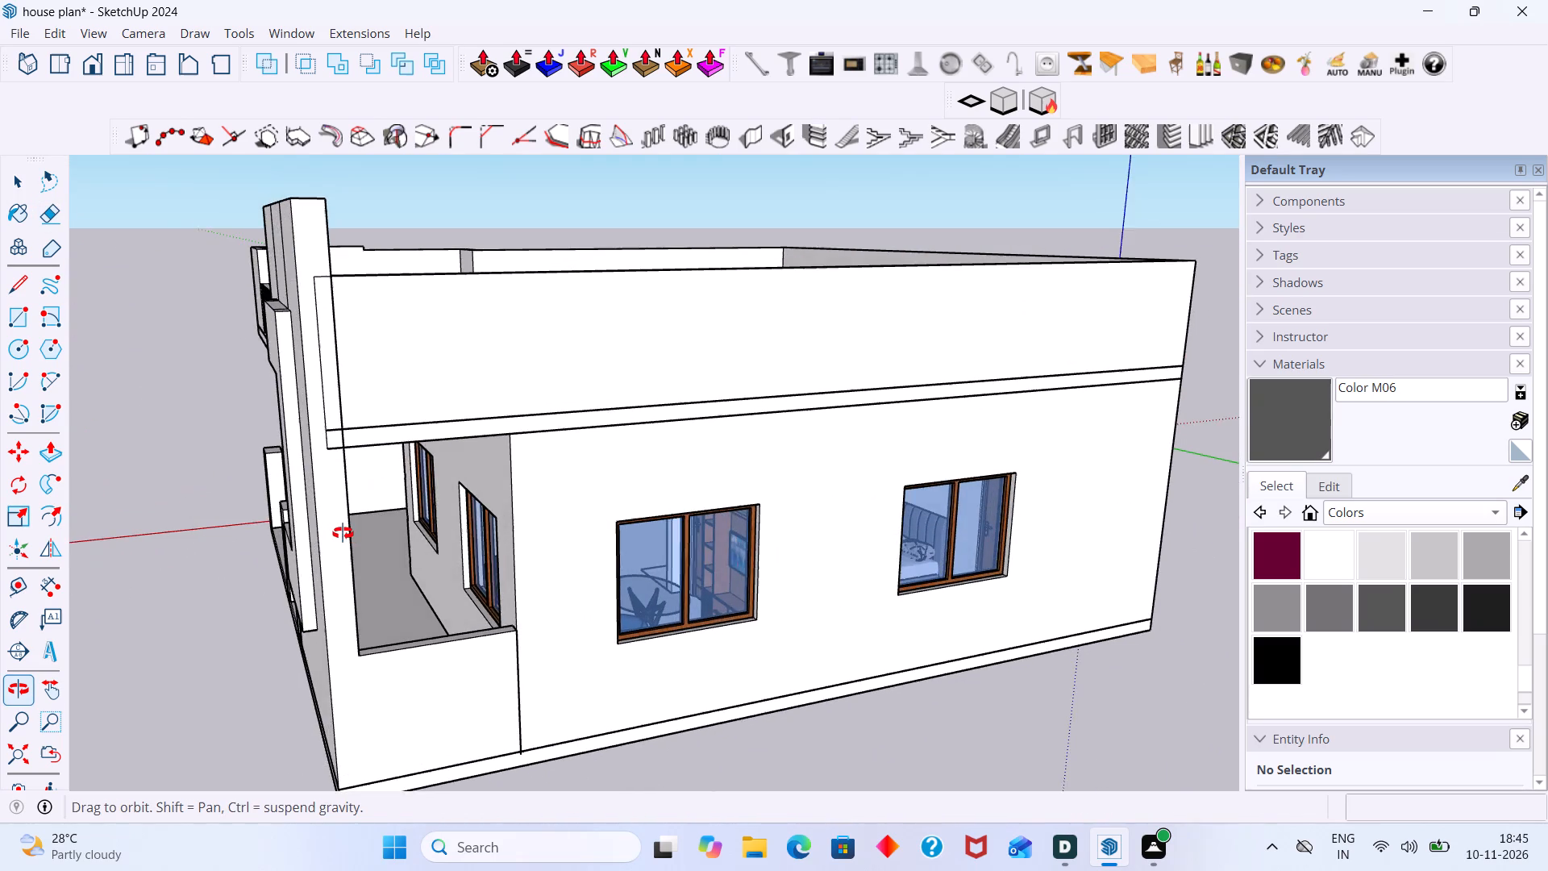
pyautogui.moveTo(343, 533); pyautogui.dragTo(376, 536, button='middle')
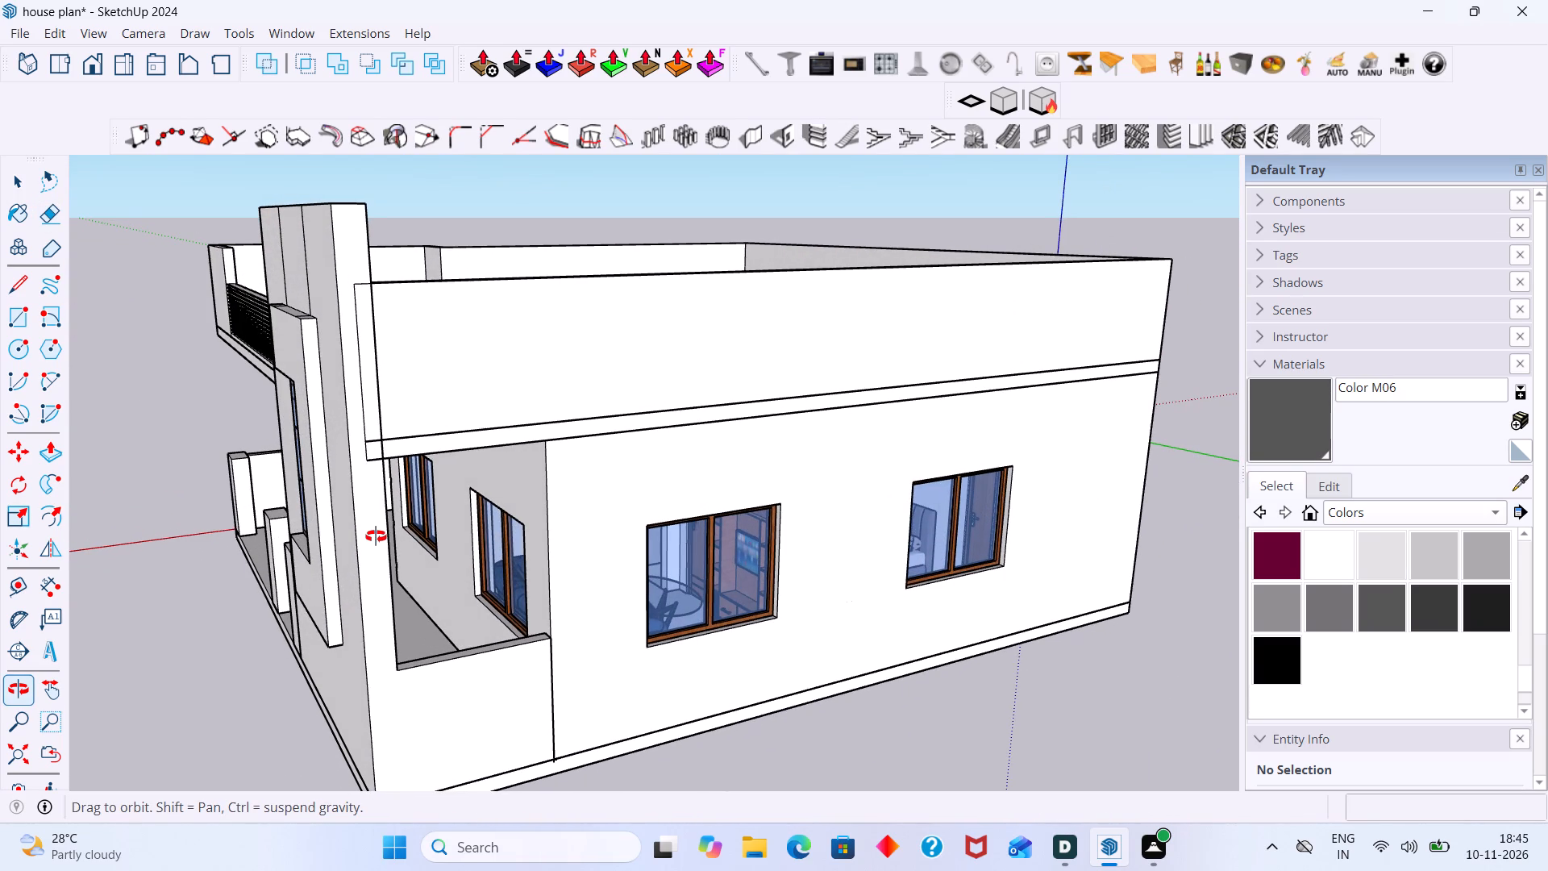
pyautogui.moveTo(376, 536); pyautogui.dragTo(522, 535, button='middle')
pyautogui.scroll(-5, 522, 525)
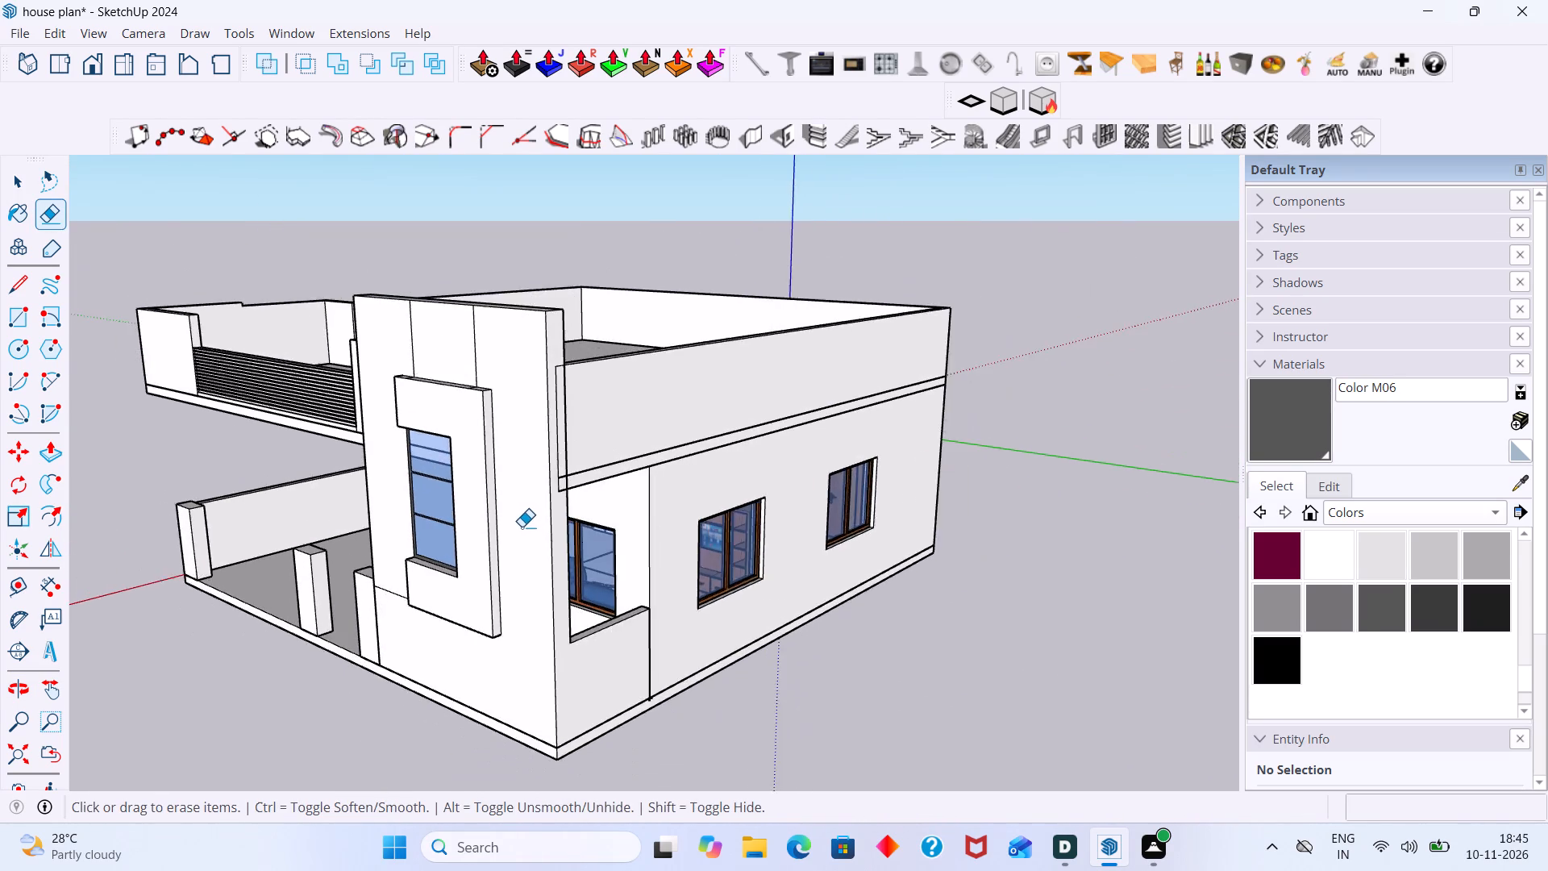
pyautogui.scroll(-3, 522, 527)
pyautogui.scroll(7, 541, 490)
pyautogui.scroll(-1, 556, 459)
pyautogui.scroll(3, 545, 459)
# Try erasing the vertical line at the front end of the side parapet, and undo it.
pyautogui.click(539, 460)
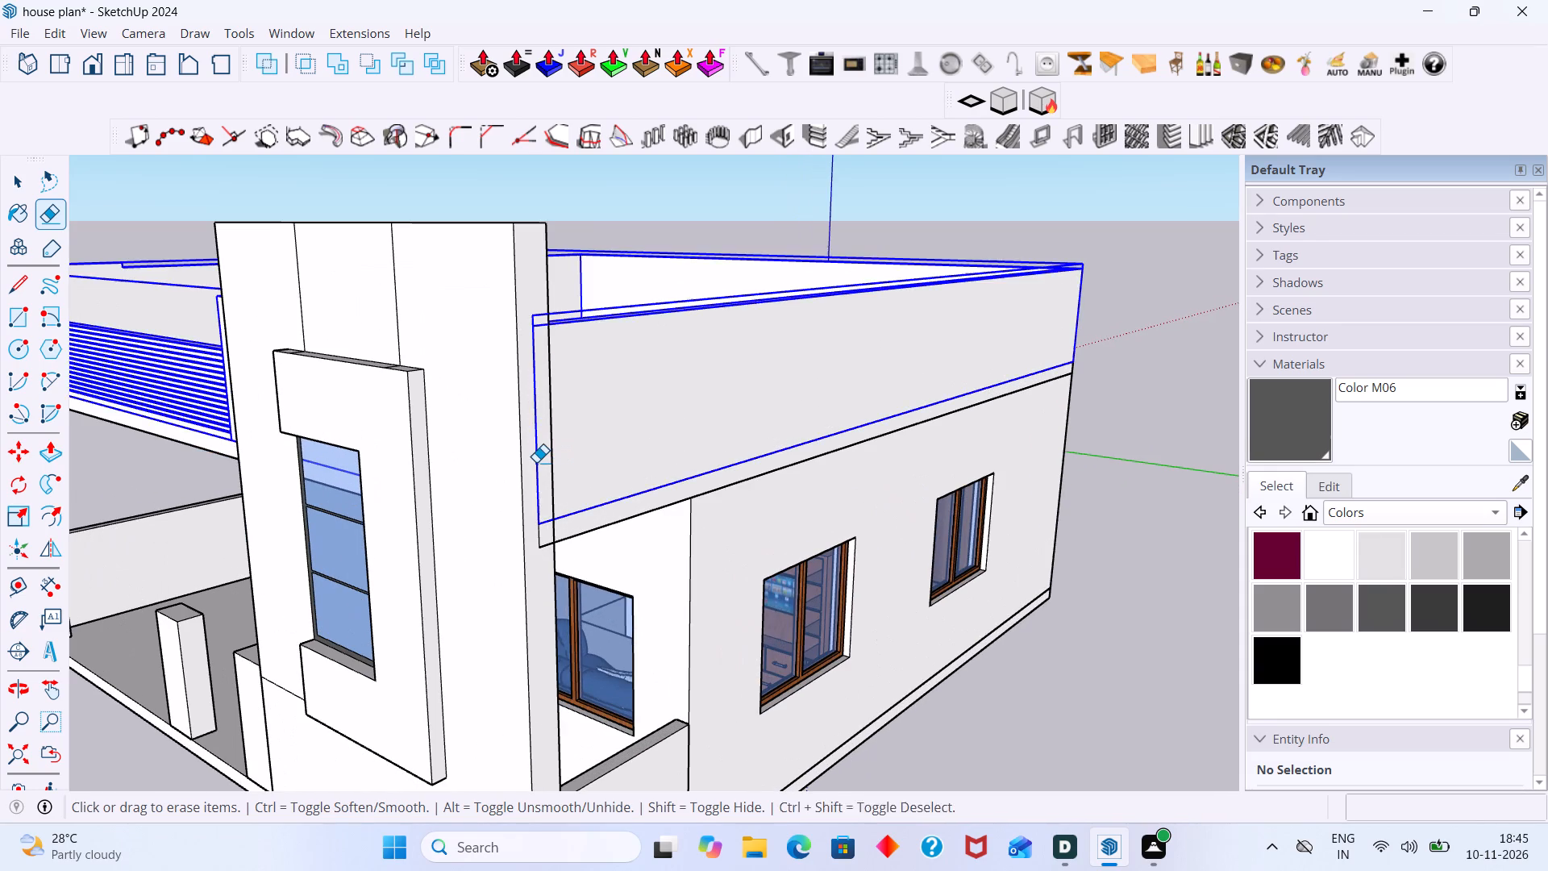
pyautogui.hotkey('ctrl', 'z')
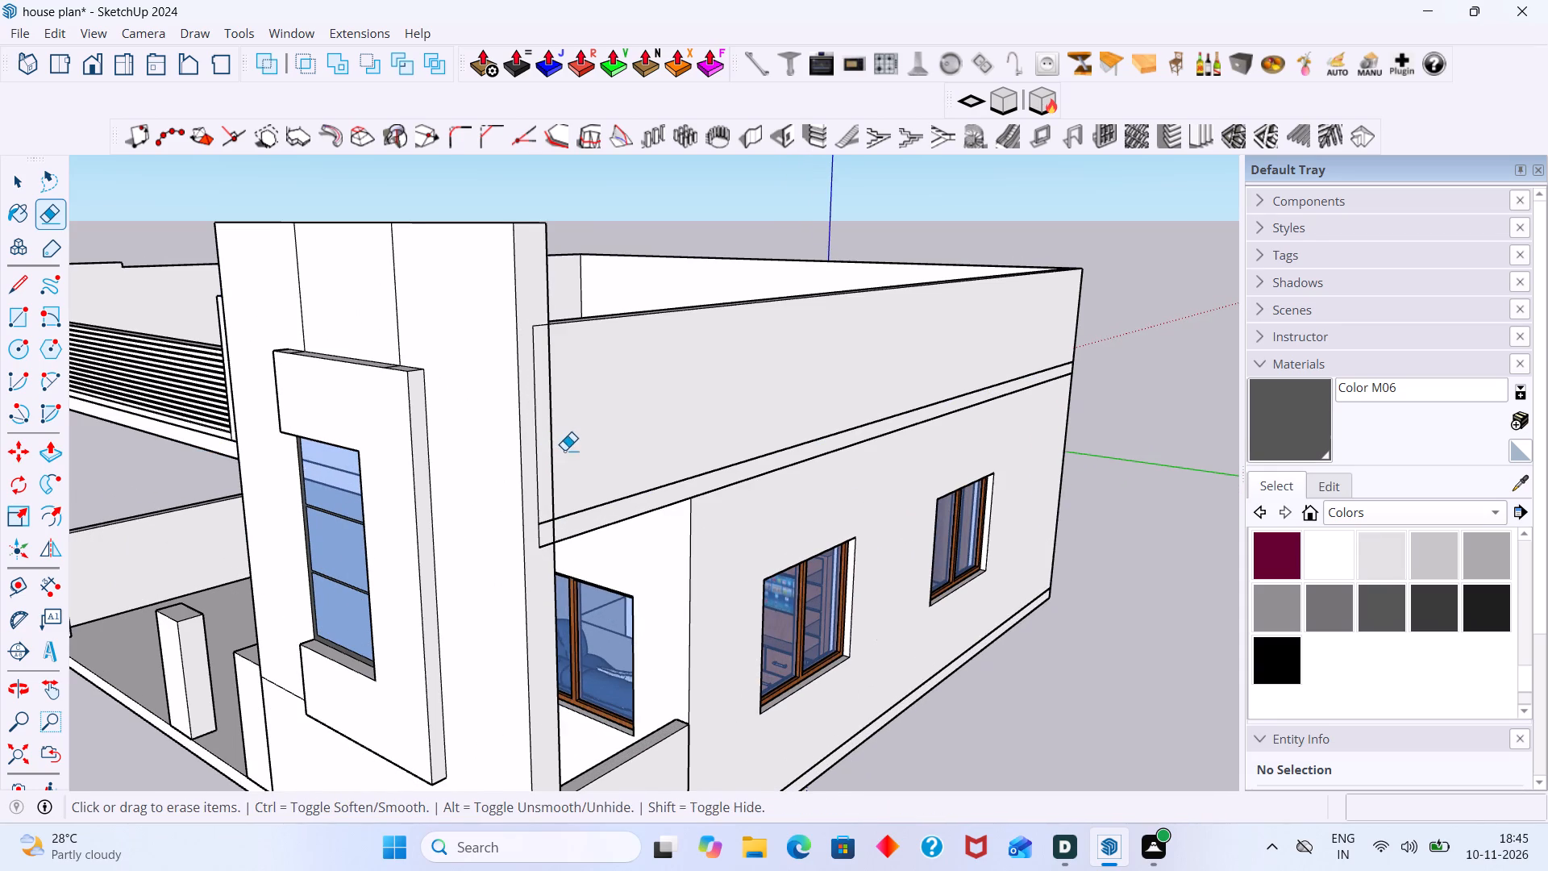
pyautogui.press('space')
# Examine the house from the front corner, including the tall front wall's face around the window panel.
pyautogui.scroll(-6, 593, 307)
pyautogui.click(960, 235)
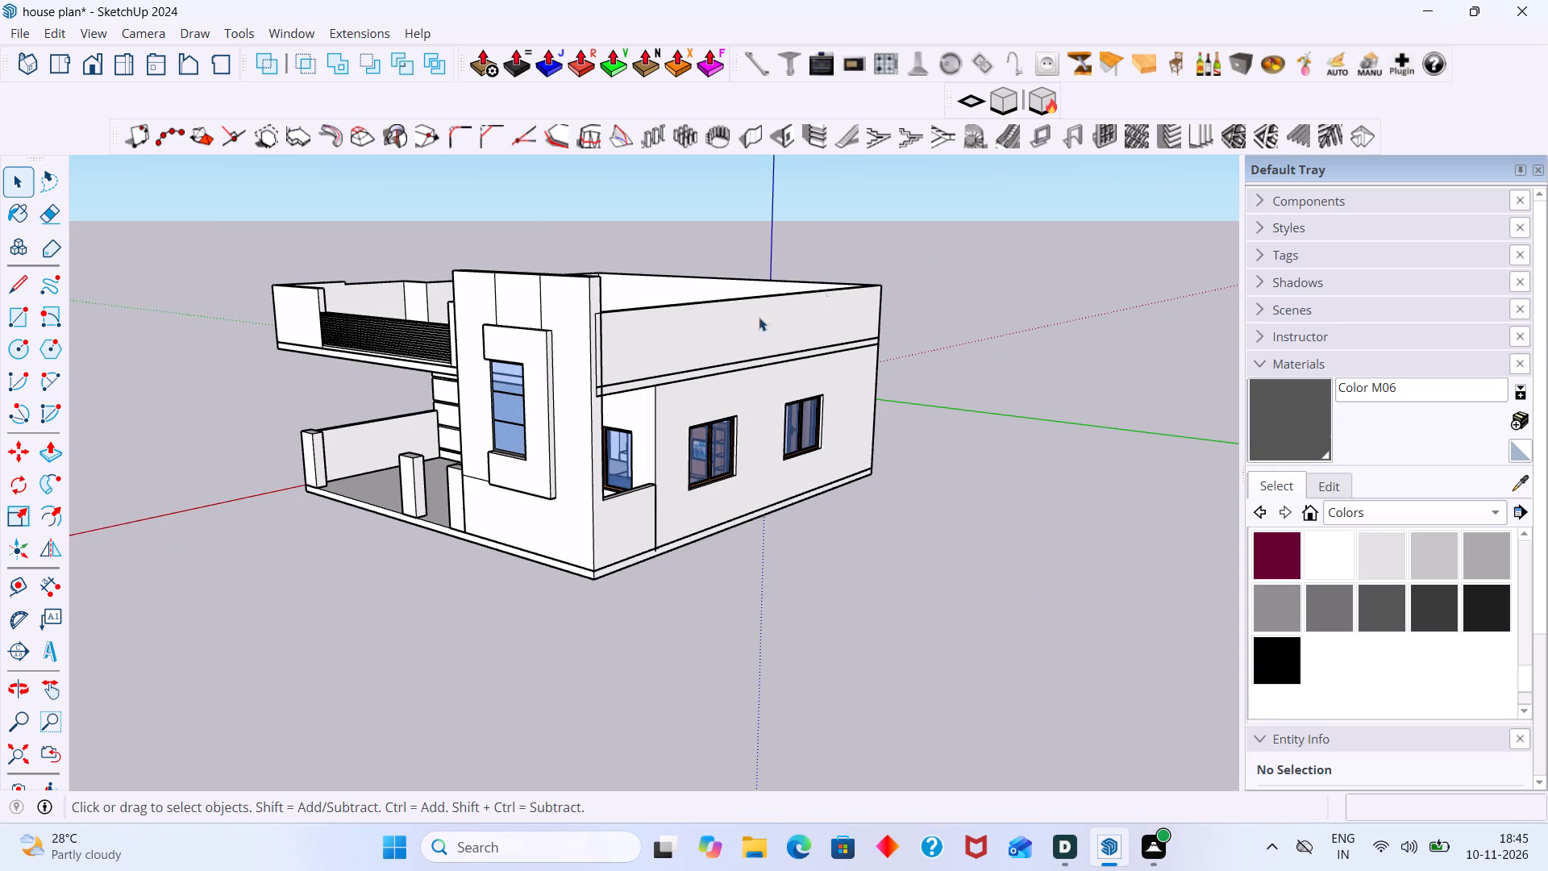
pyautogui.scroll(4, 669, 343)
pyautogui.scroll(-6, 734, 327)
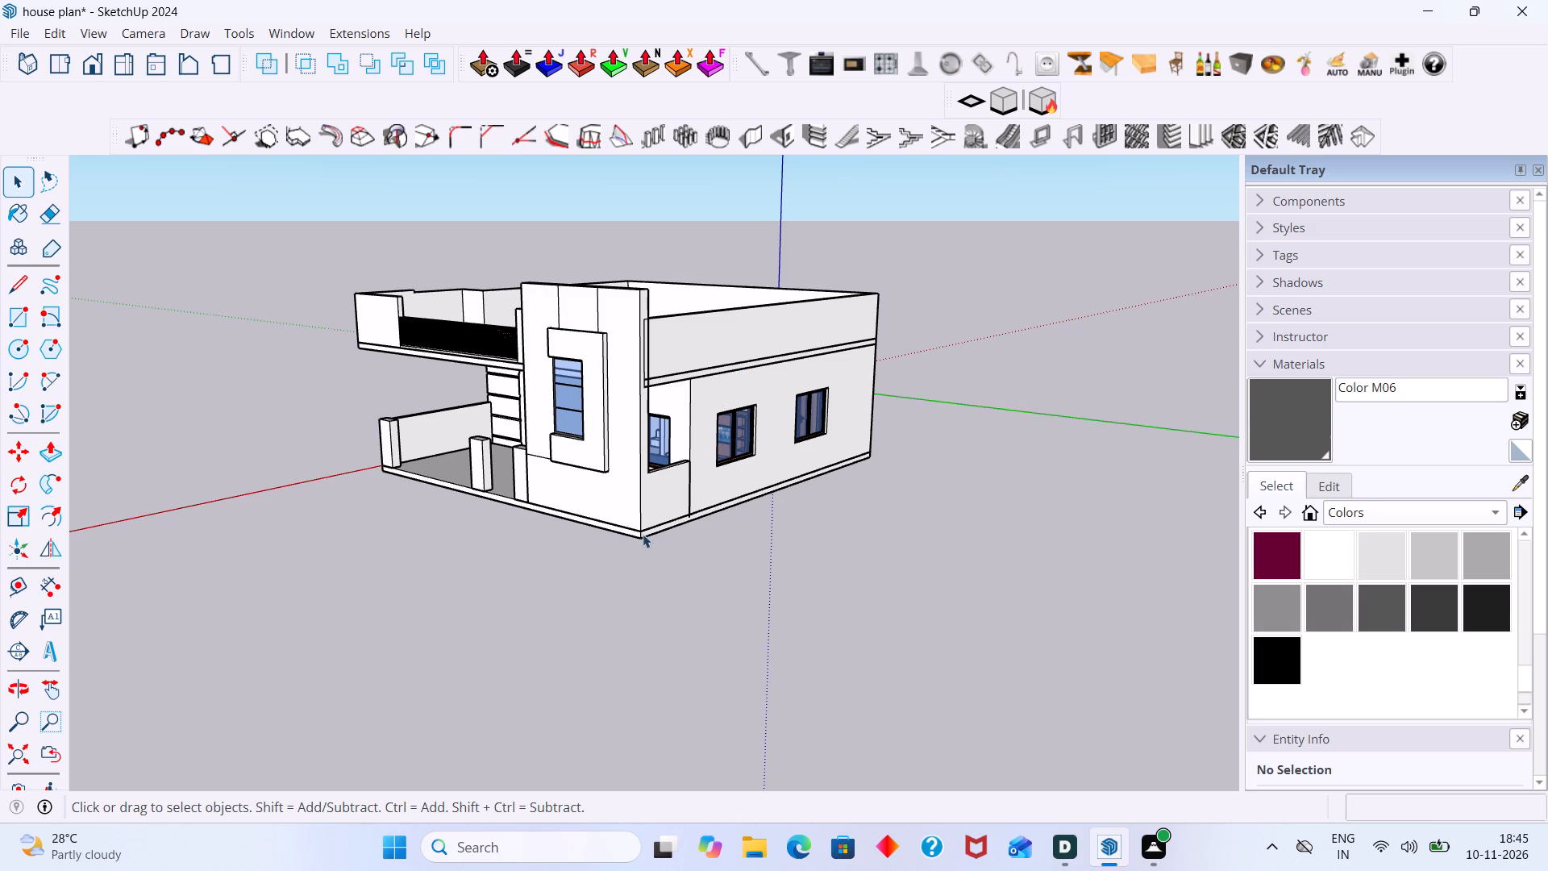
pyautogui.moveTo(653, 504); pyautogui.dragTo(768, 525, button='middle')
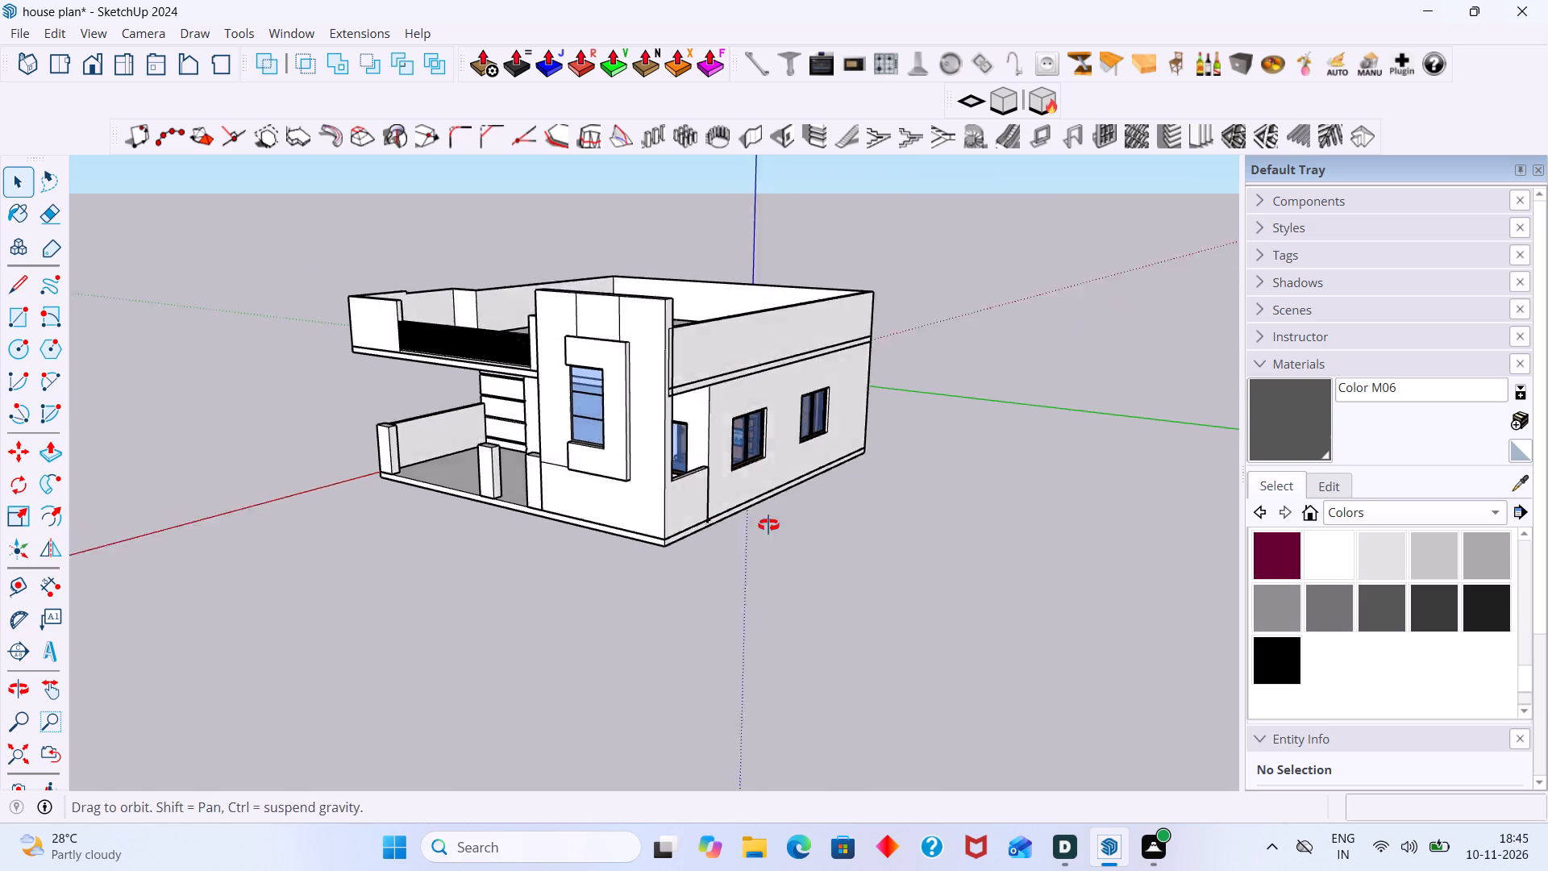
pyautogui.moveTo(768, 525); pyautogui.dragTo(818, 518, button='middle')
pyautogui.scroll(8, 651, 415)
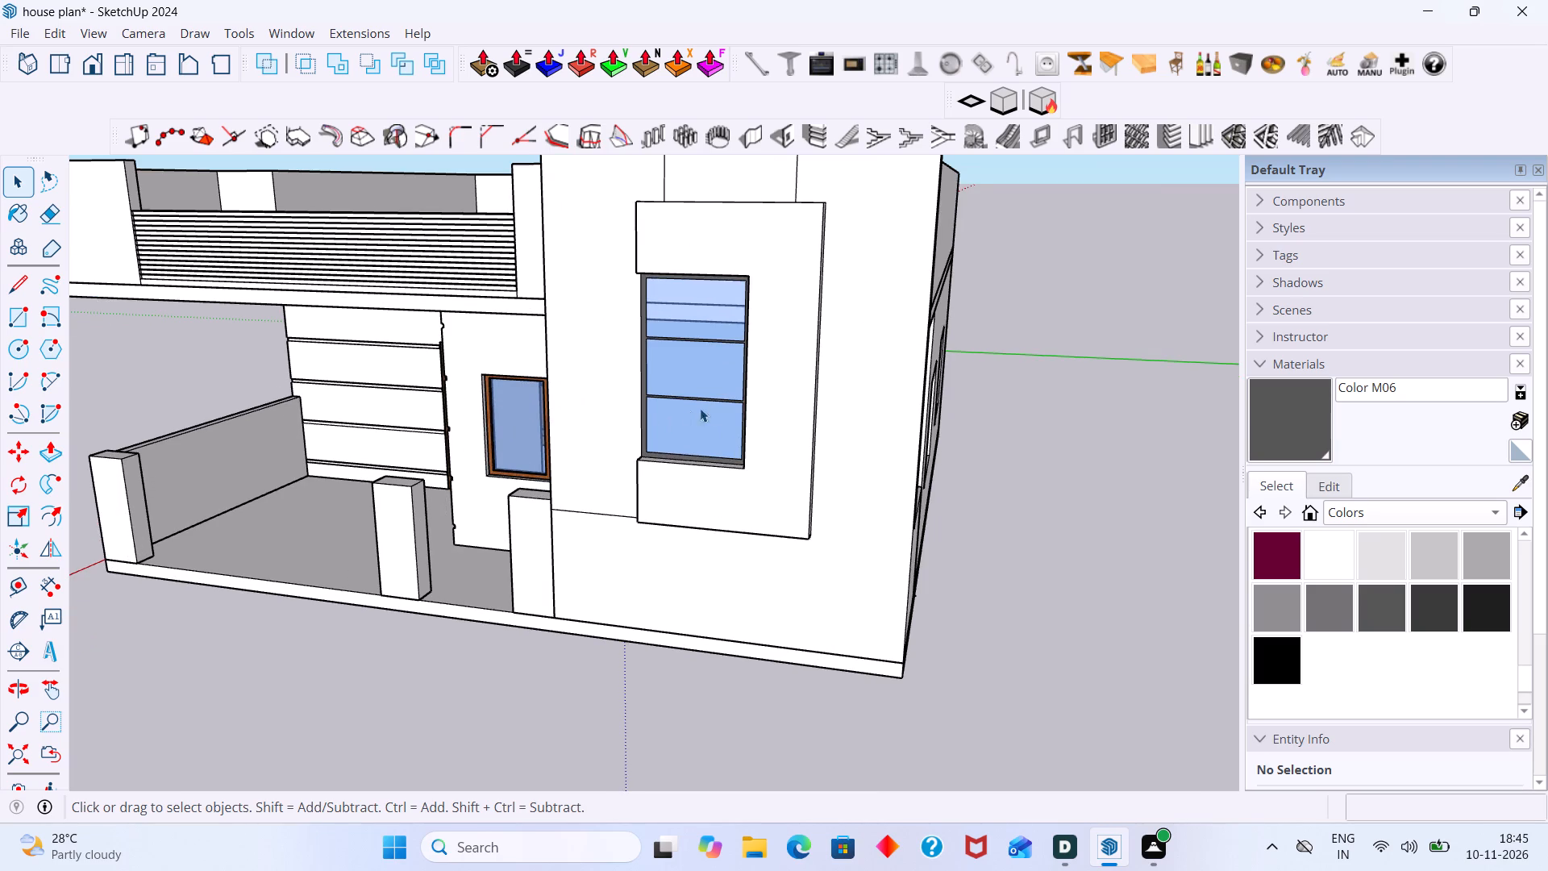
pyautogui.scroll(-4, 717, 406)
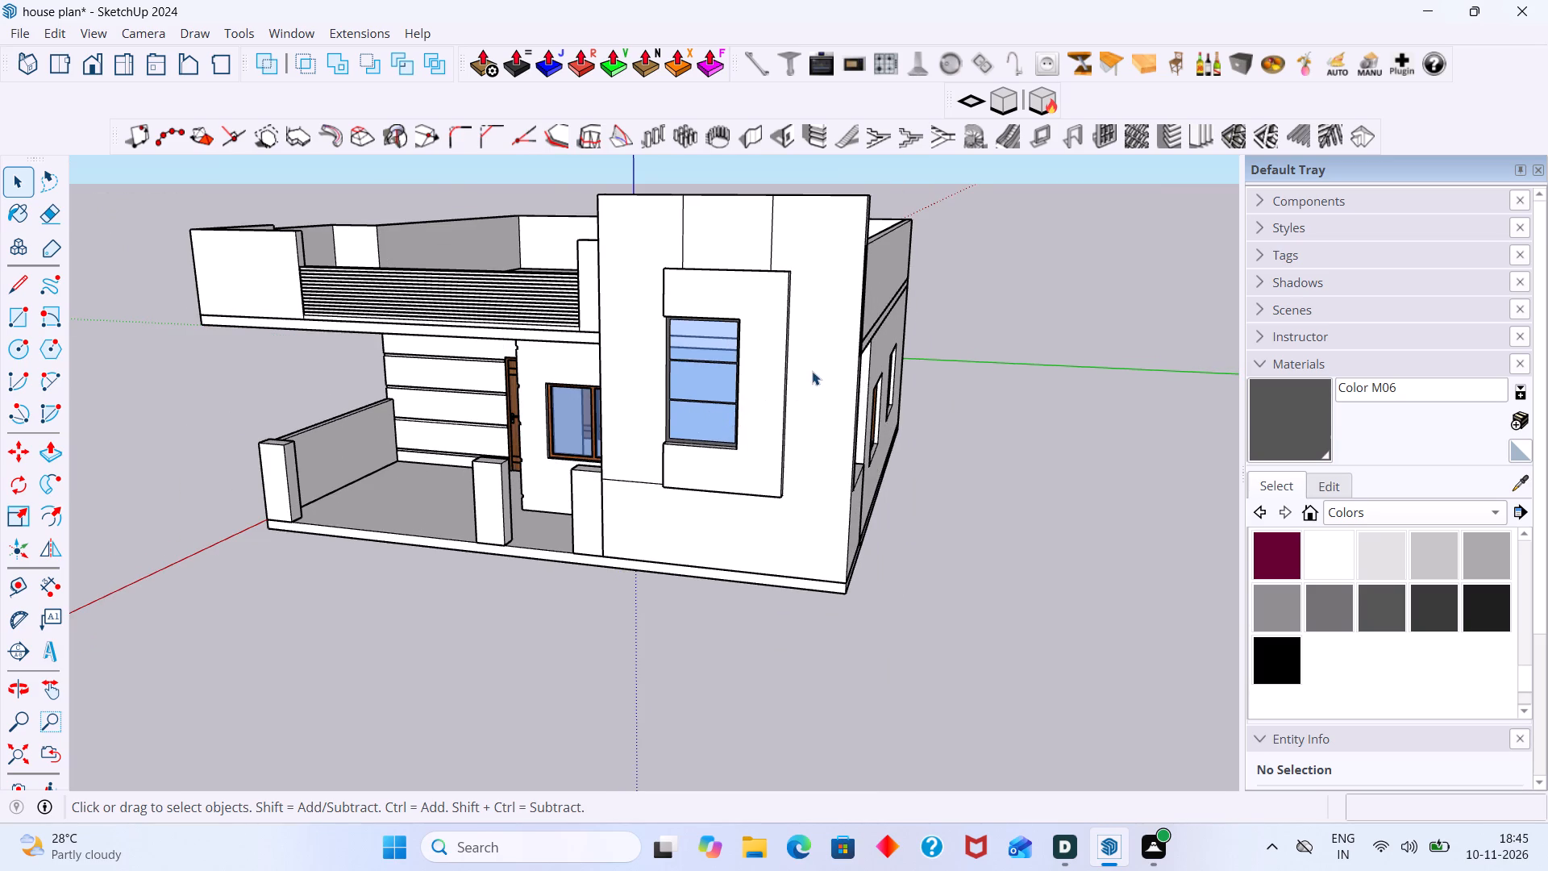
pyautogui.moveTo(814, 371); pyautogui.dragTo(850, 371, button='middle')
pyautogui.scroll(3, 850, 363)
pyautogui.click(851, 360)
pyautogui.doubleClick(854, 361)
pyautogui.doubleClick(855, 385)
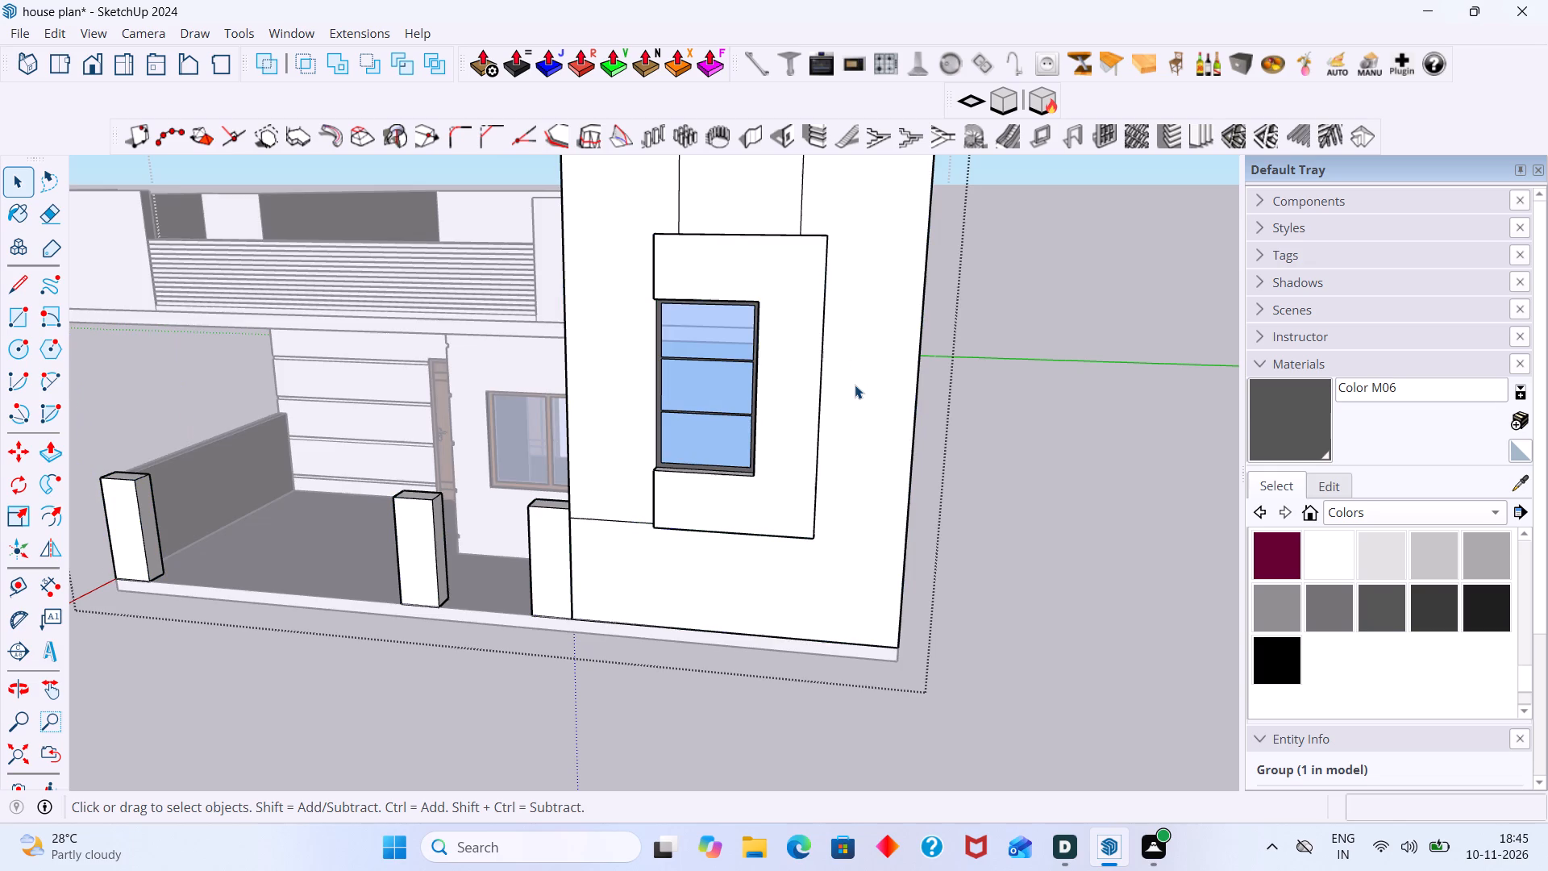
pyautogui.click(868, 396)
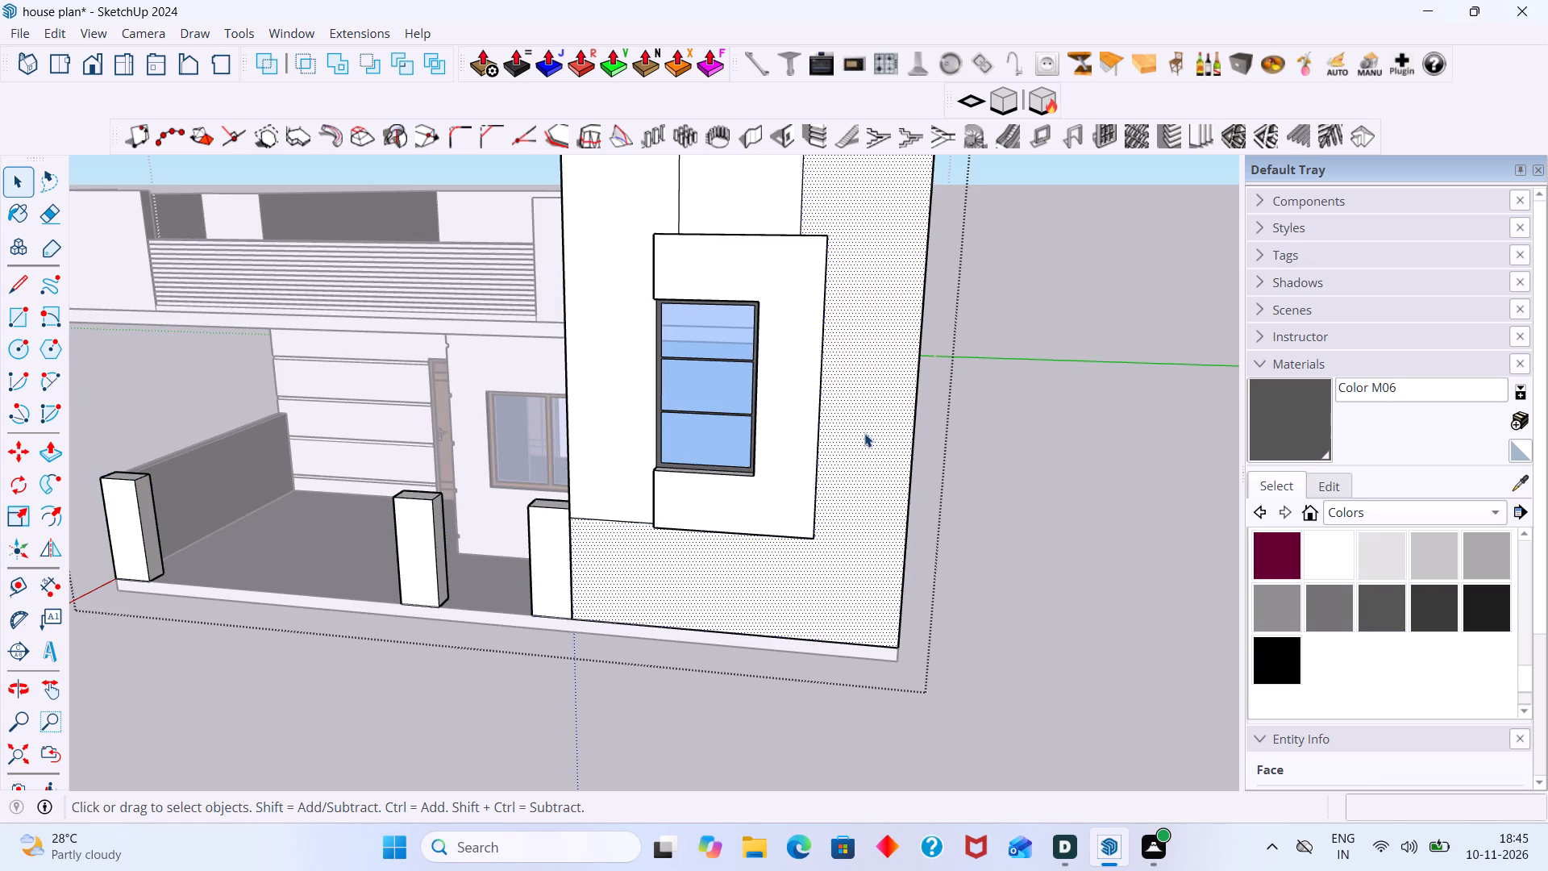
pyautogui.click(961, 529)
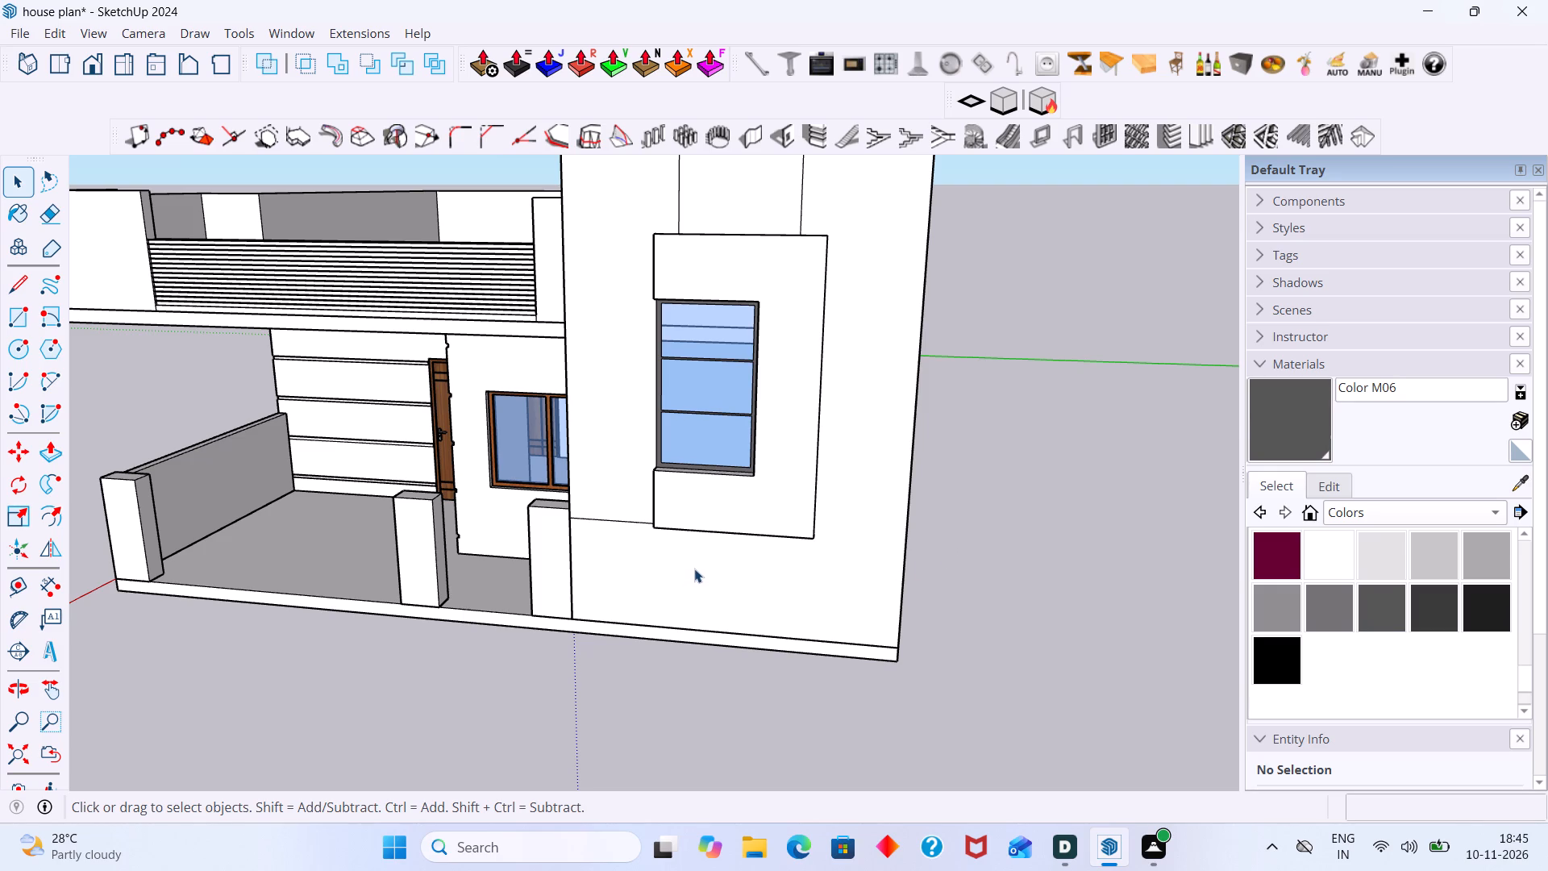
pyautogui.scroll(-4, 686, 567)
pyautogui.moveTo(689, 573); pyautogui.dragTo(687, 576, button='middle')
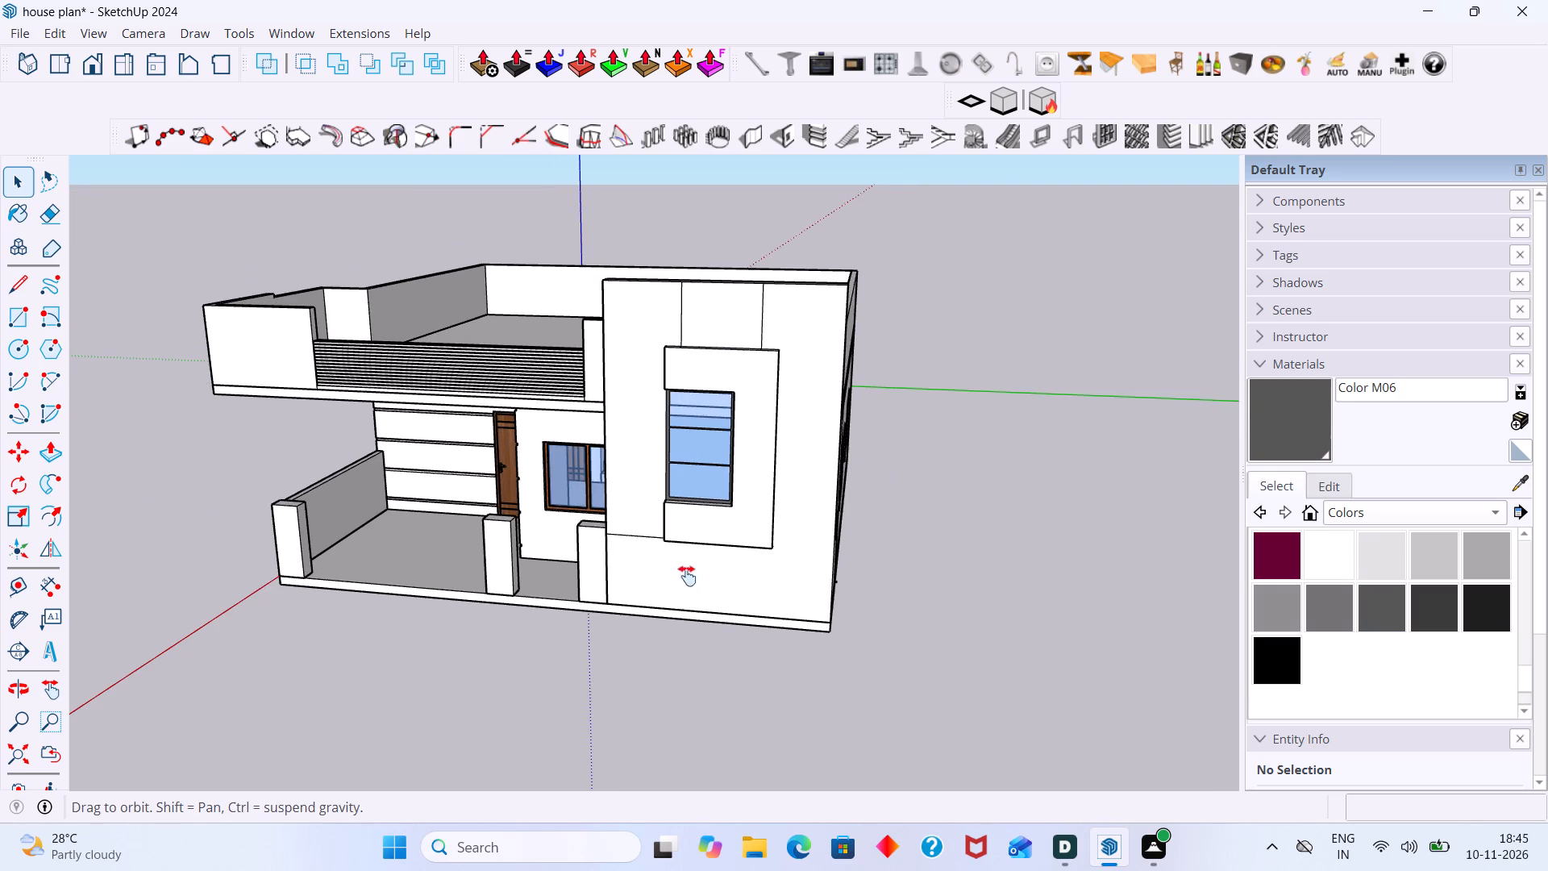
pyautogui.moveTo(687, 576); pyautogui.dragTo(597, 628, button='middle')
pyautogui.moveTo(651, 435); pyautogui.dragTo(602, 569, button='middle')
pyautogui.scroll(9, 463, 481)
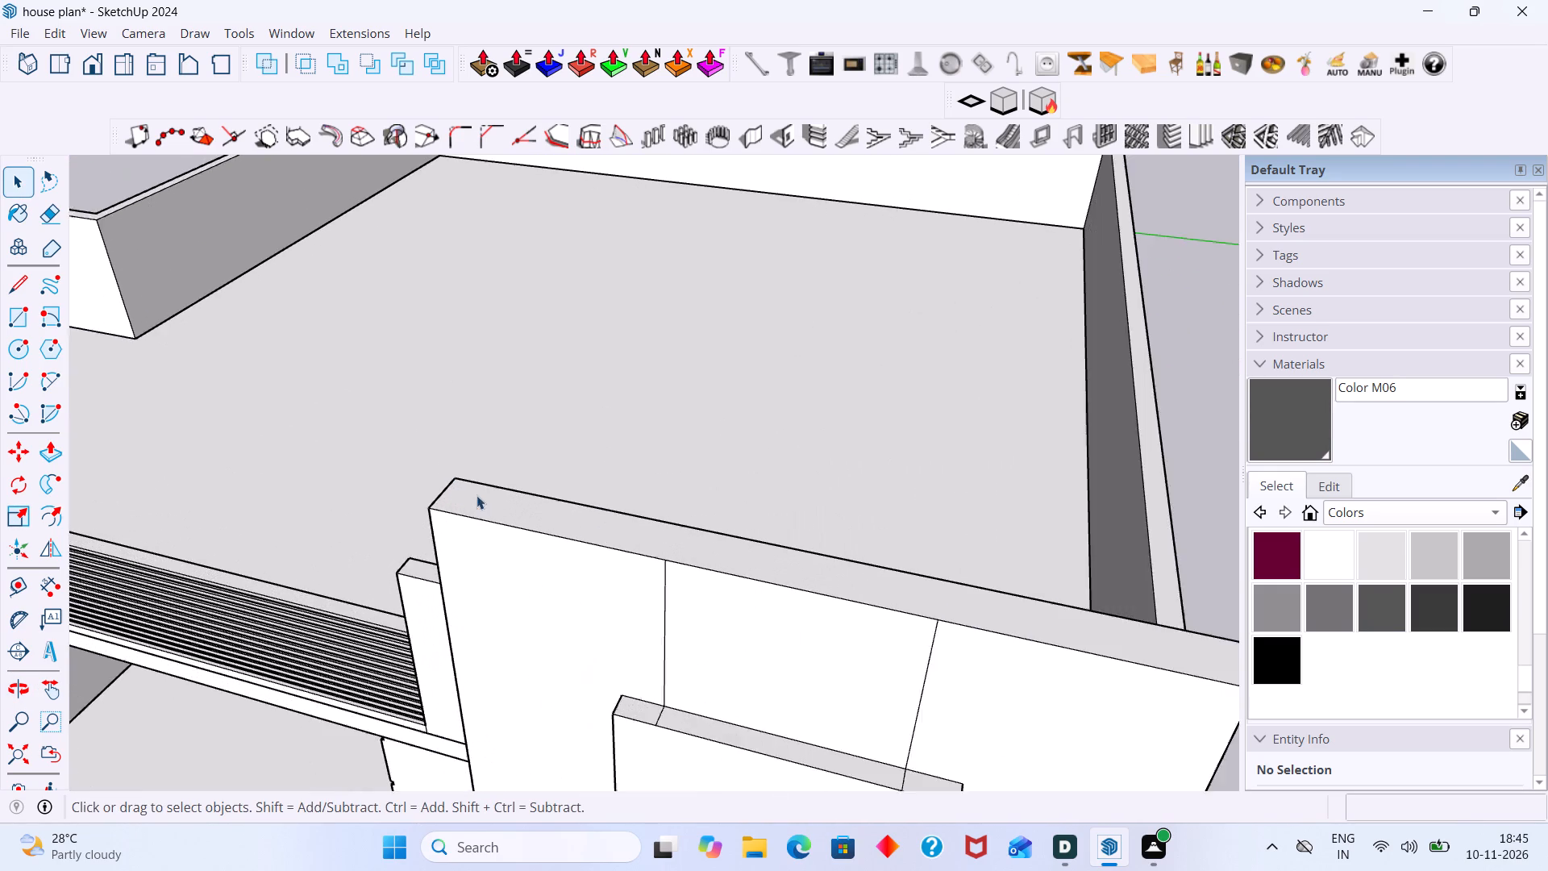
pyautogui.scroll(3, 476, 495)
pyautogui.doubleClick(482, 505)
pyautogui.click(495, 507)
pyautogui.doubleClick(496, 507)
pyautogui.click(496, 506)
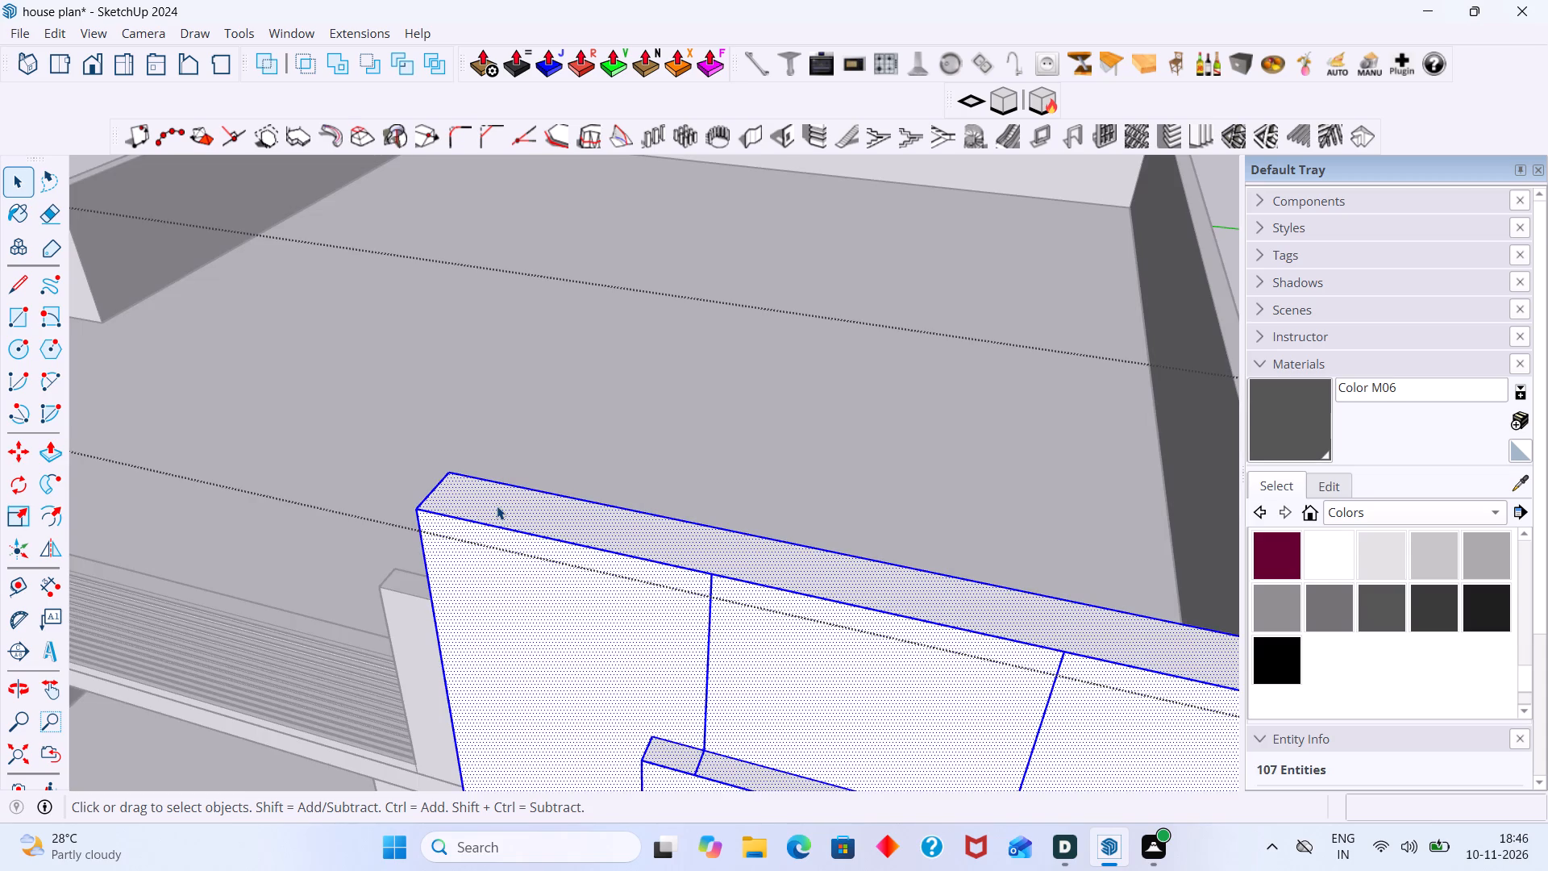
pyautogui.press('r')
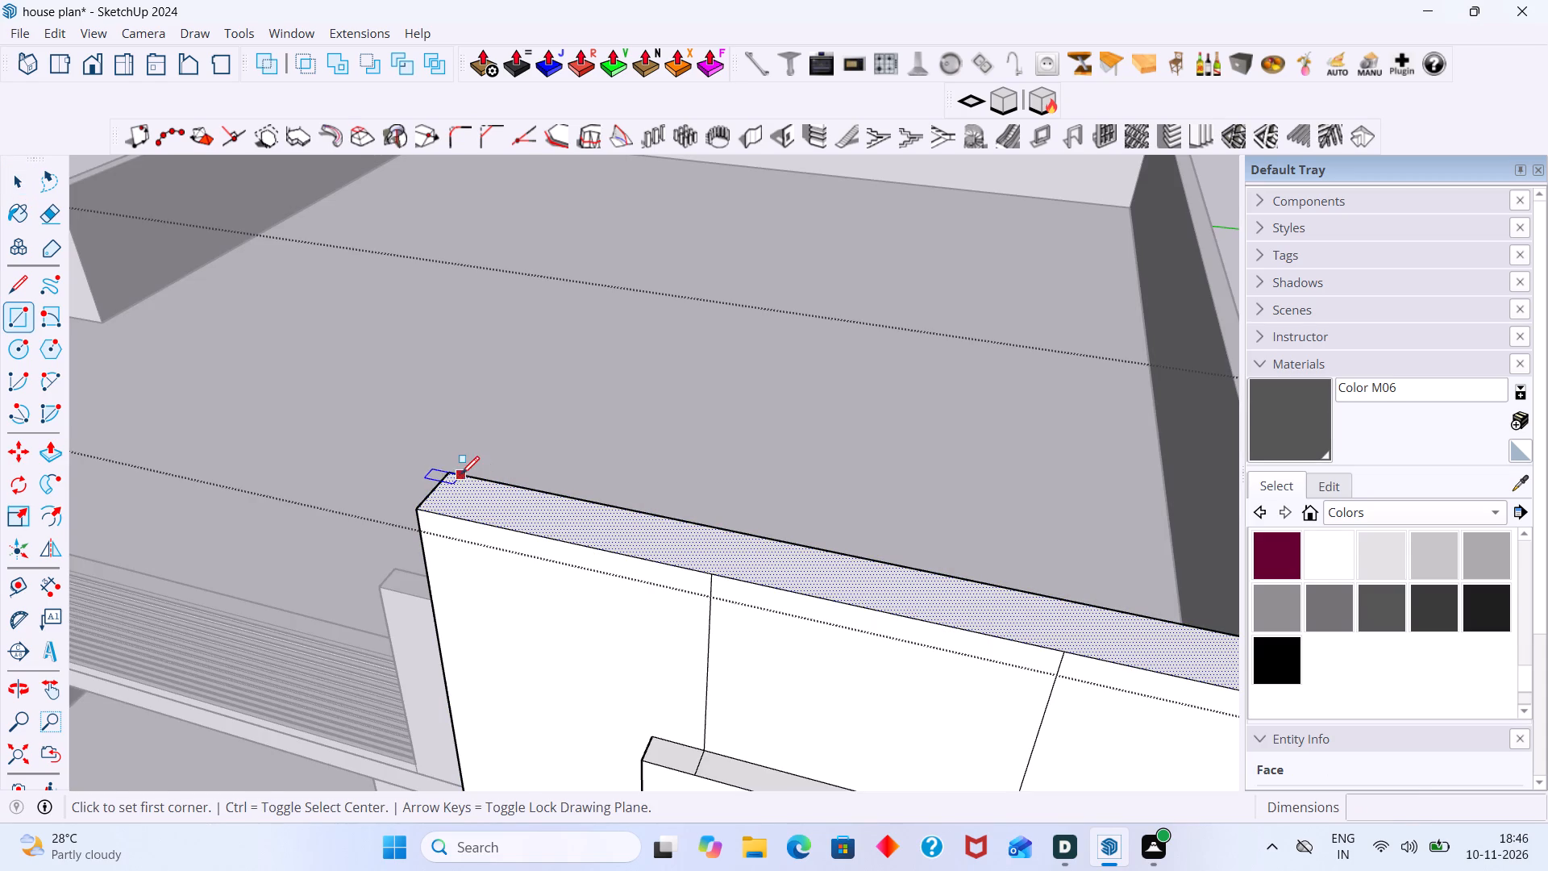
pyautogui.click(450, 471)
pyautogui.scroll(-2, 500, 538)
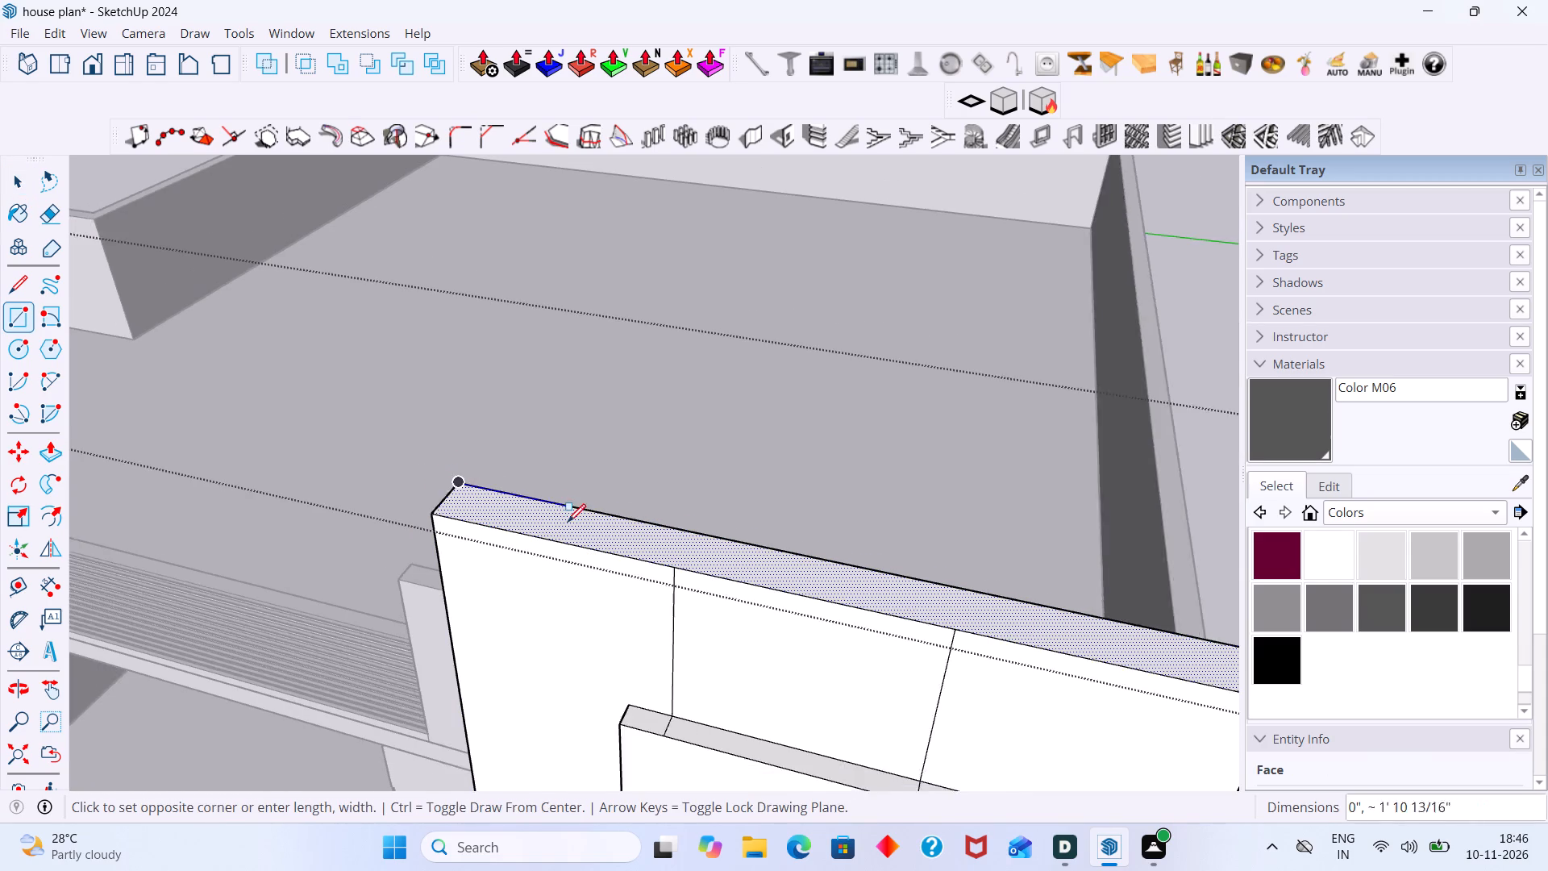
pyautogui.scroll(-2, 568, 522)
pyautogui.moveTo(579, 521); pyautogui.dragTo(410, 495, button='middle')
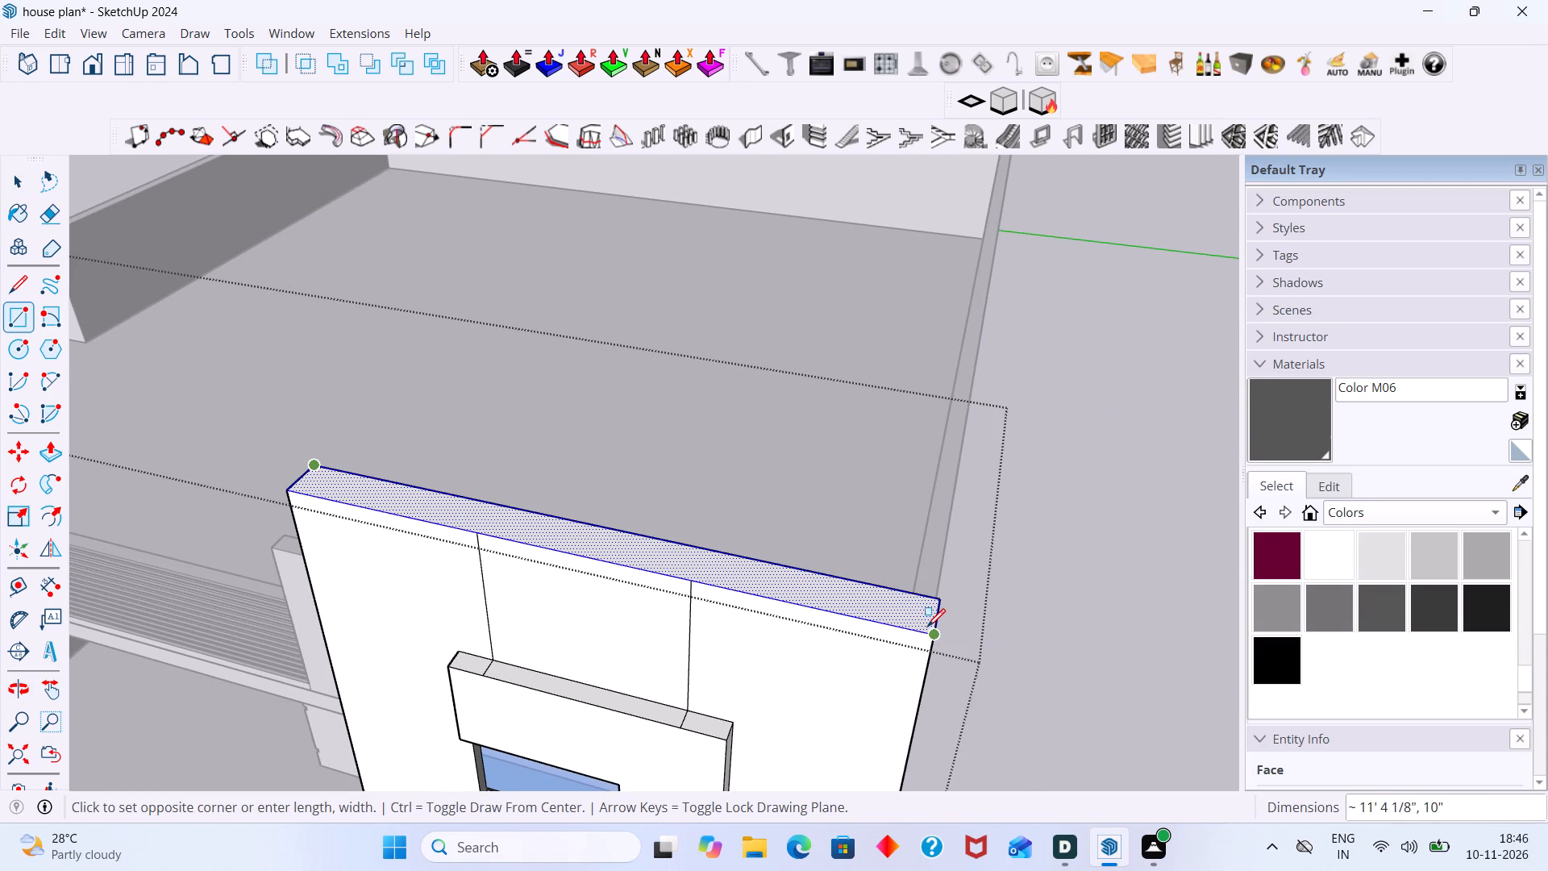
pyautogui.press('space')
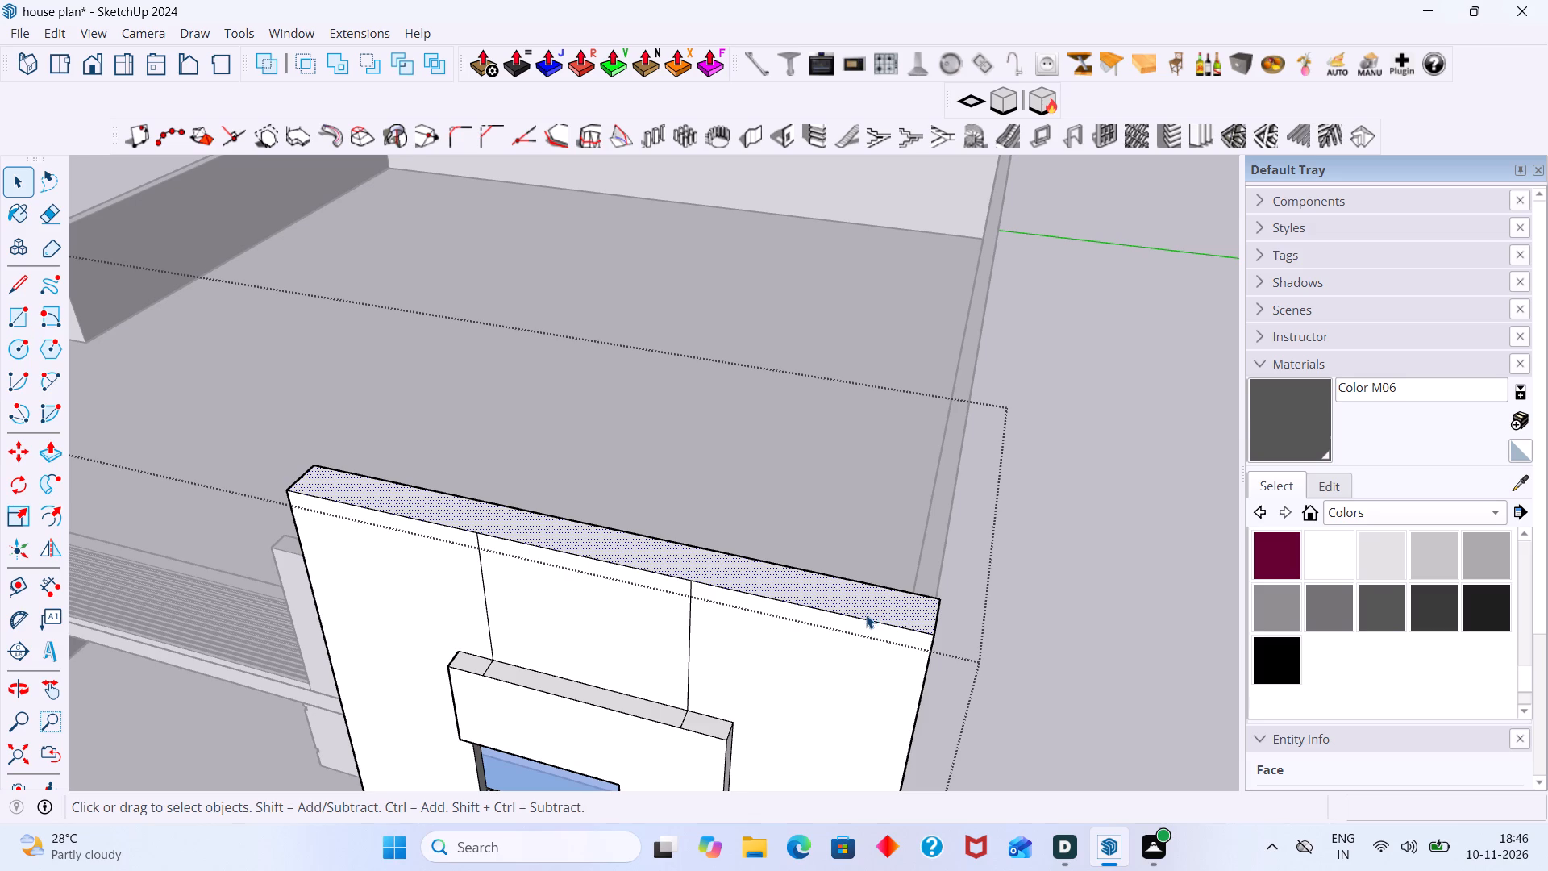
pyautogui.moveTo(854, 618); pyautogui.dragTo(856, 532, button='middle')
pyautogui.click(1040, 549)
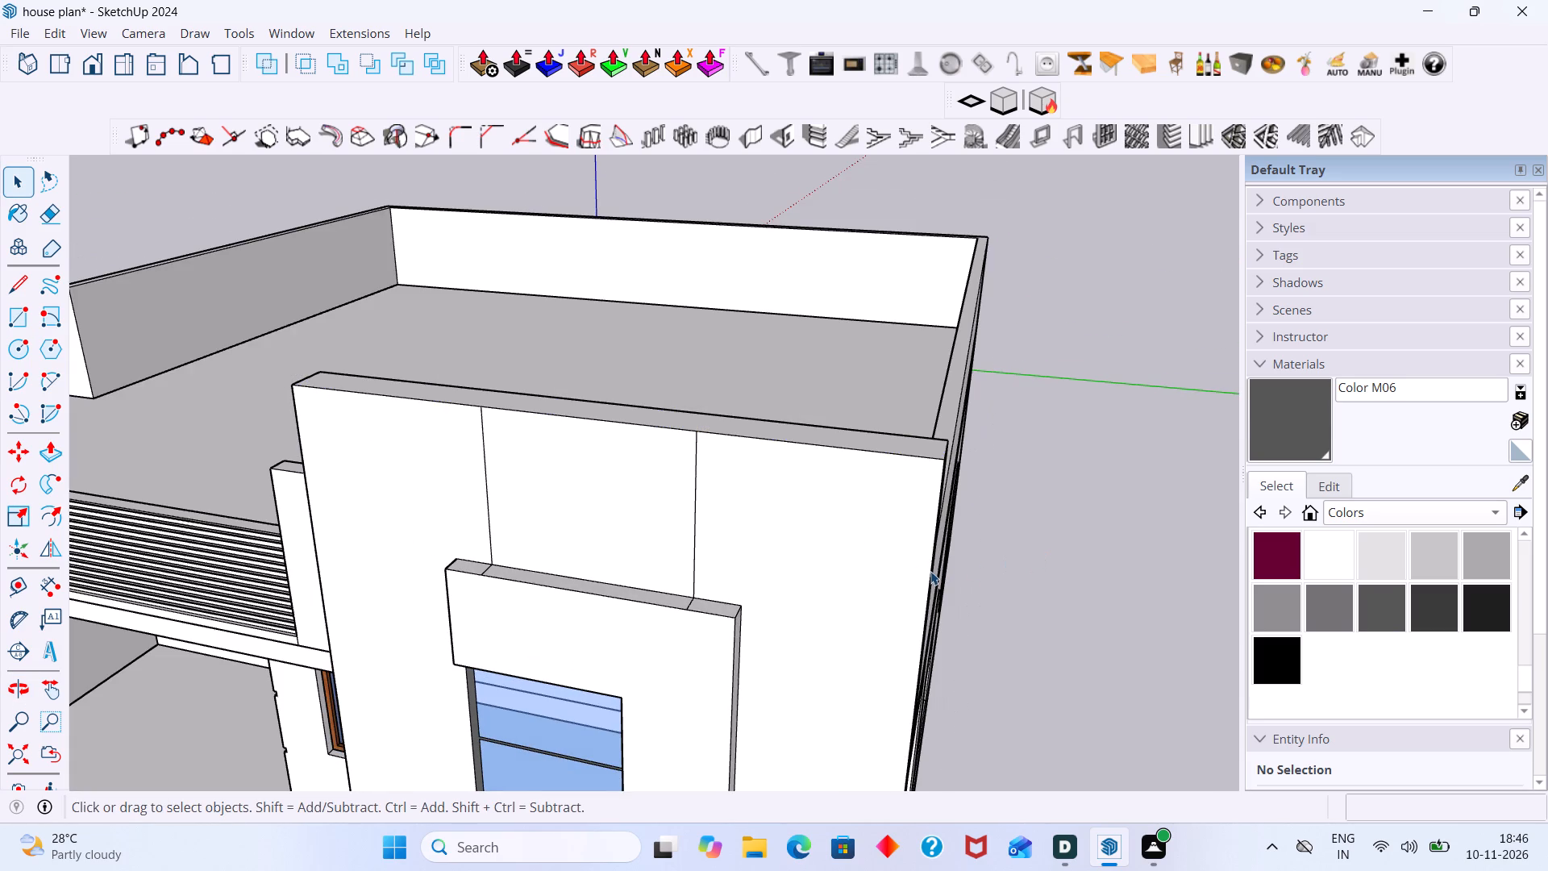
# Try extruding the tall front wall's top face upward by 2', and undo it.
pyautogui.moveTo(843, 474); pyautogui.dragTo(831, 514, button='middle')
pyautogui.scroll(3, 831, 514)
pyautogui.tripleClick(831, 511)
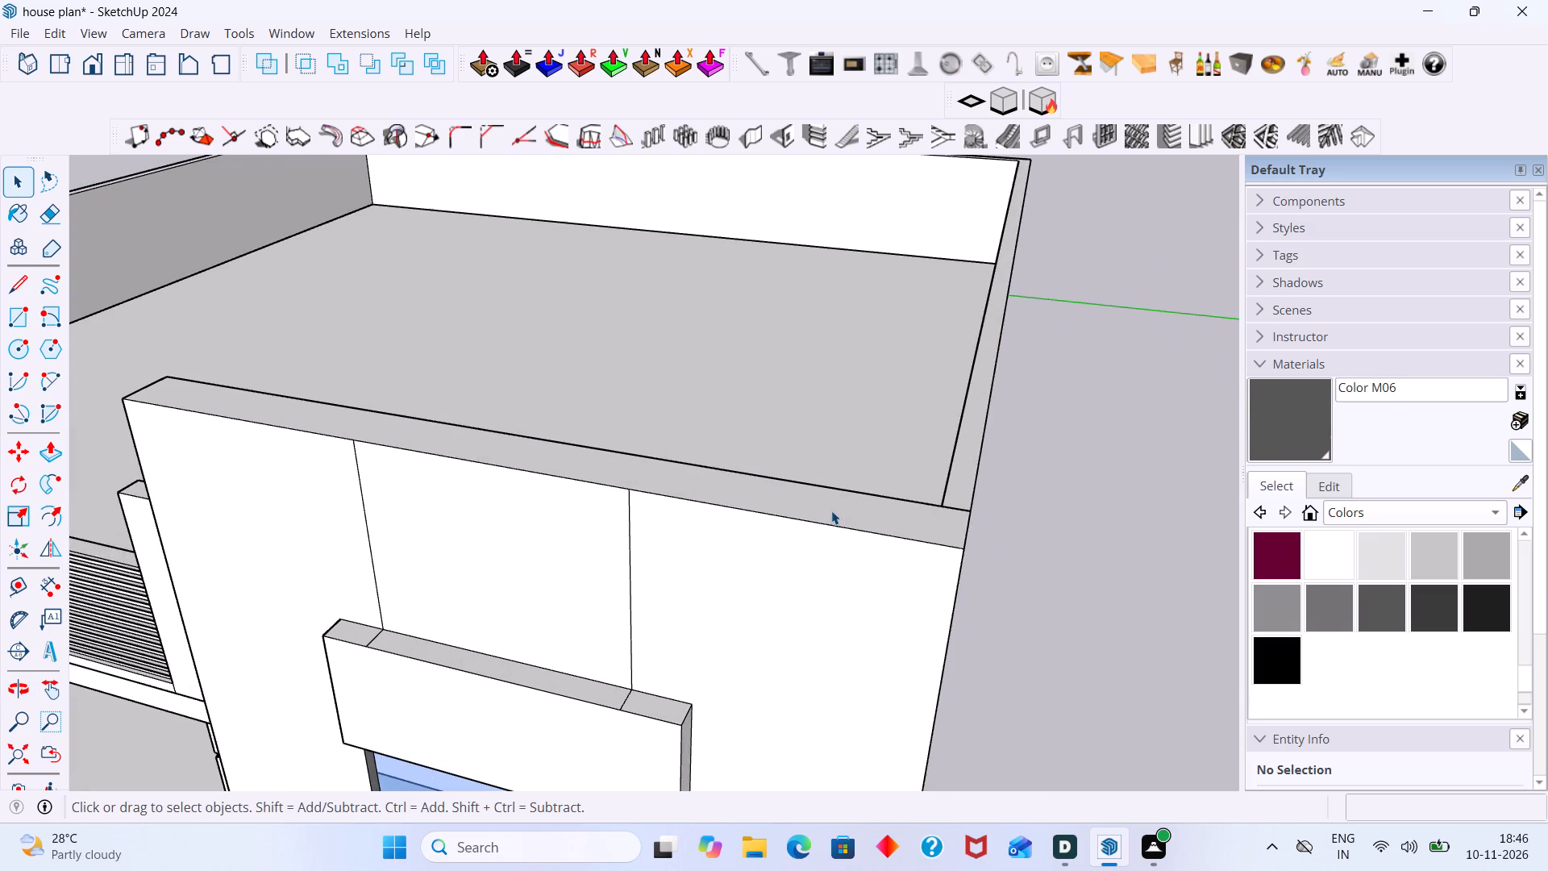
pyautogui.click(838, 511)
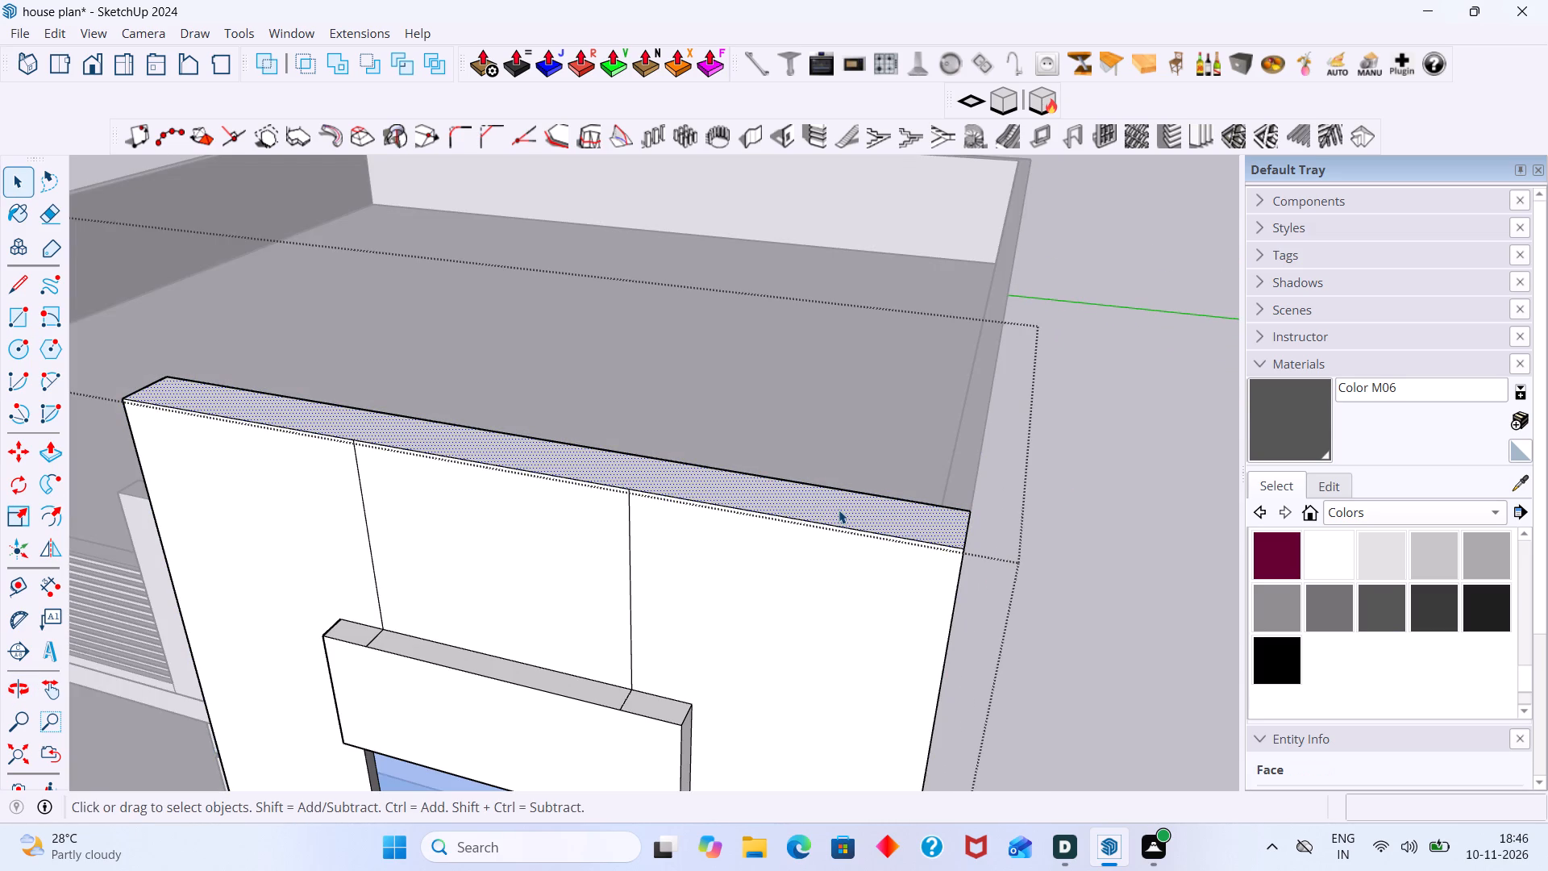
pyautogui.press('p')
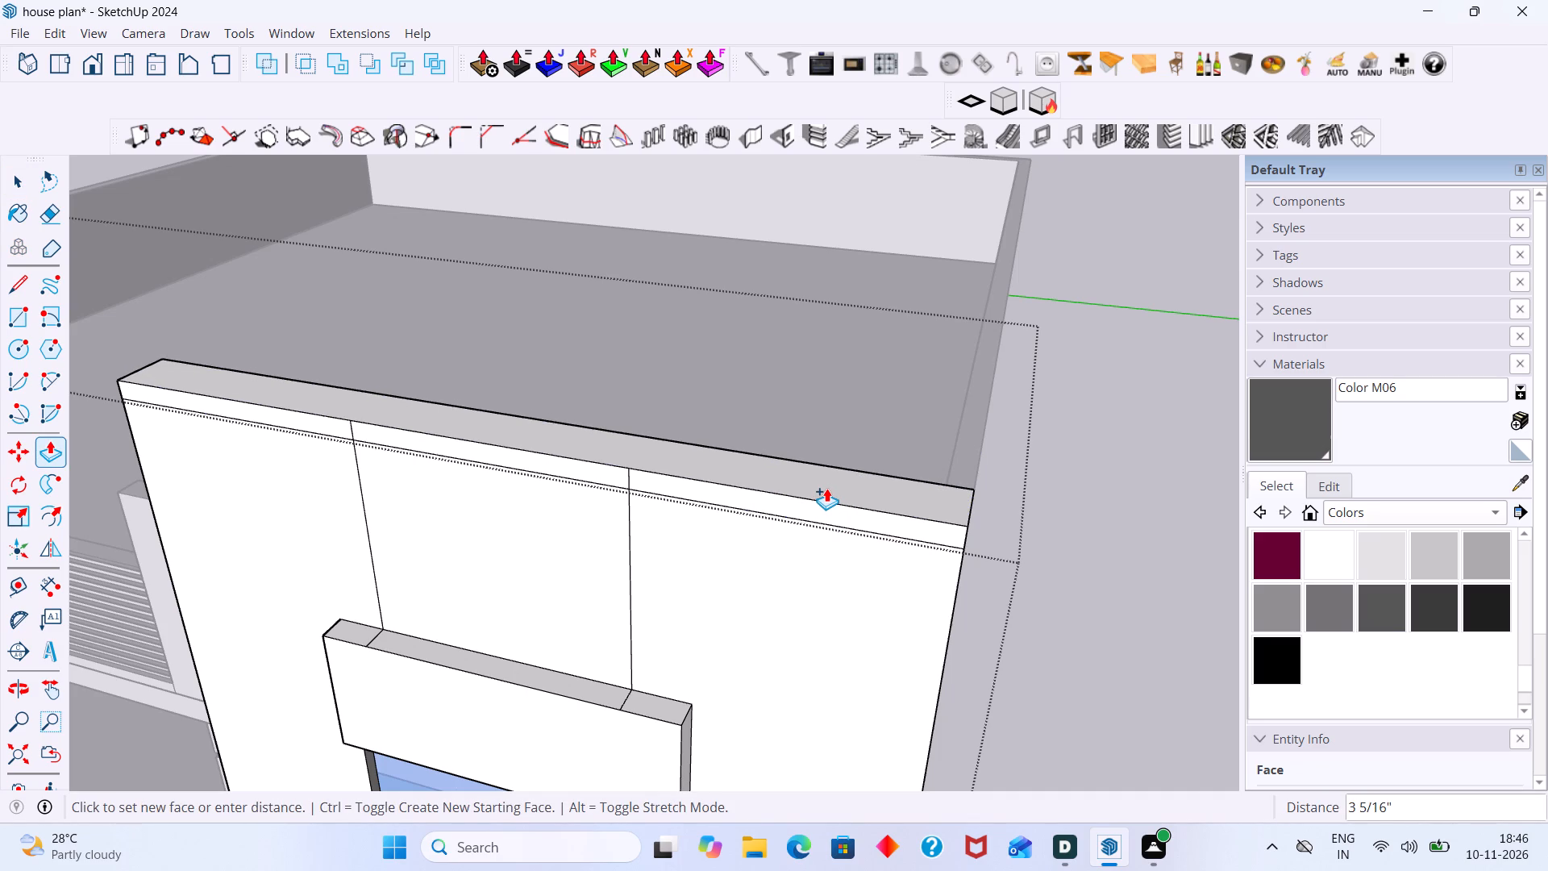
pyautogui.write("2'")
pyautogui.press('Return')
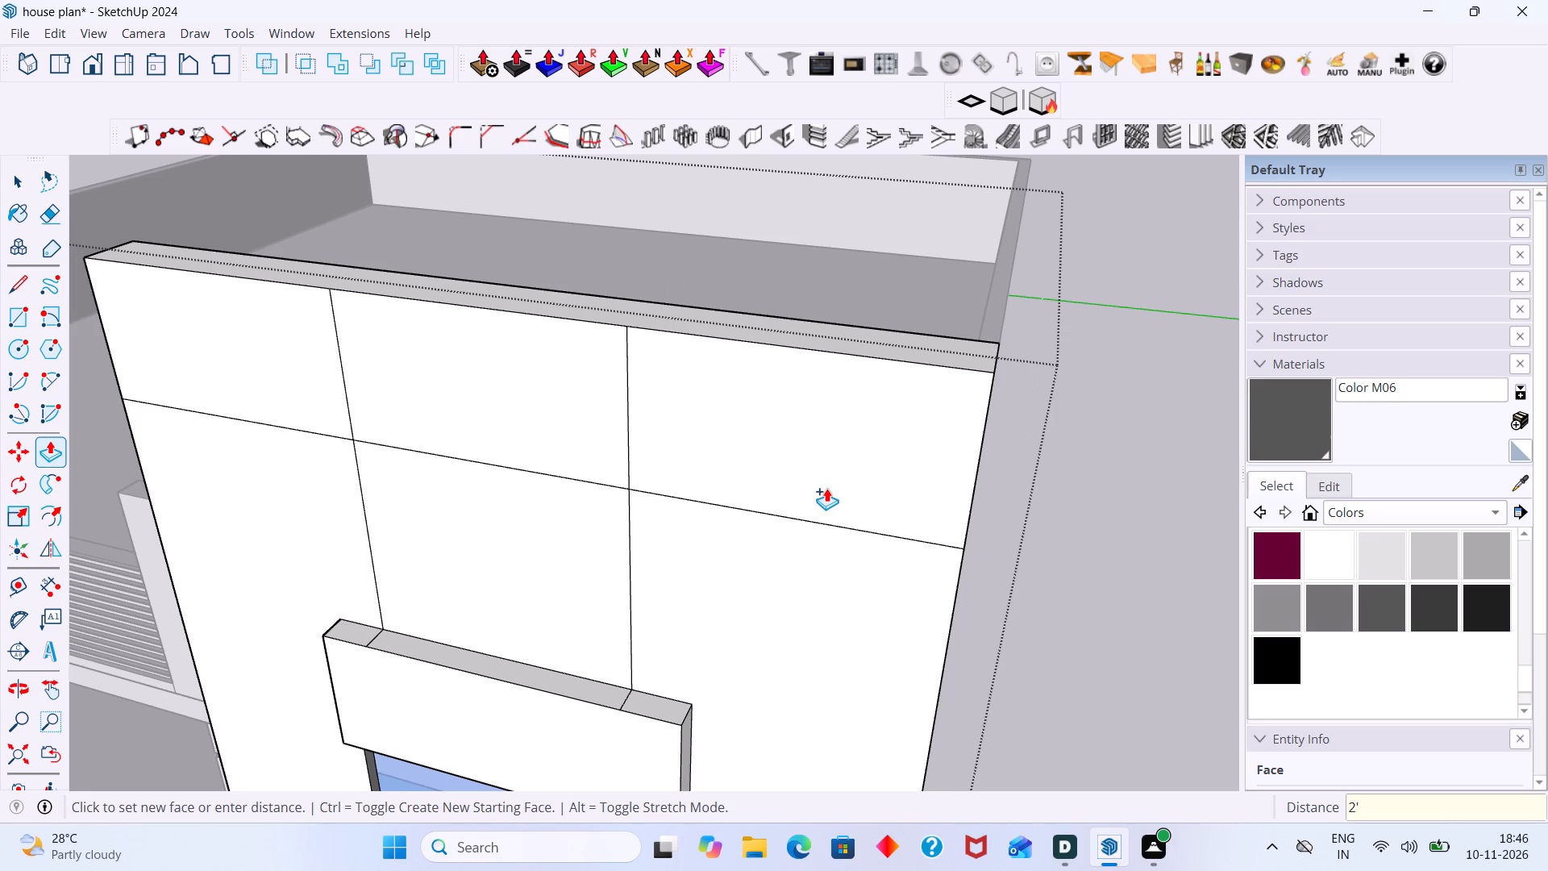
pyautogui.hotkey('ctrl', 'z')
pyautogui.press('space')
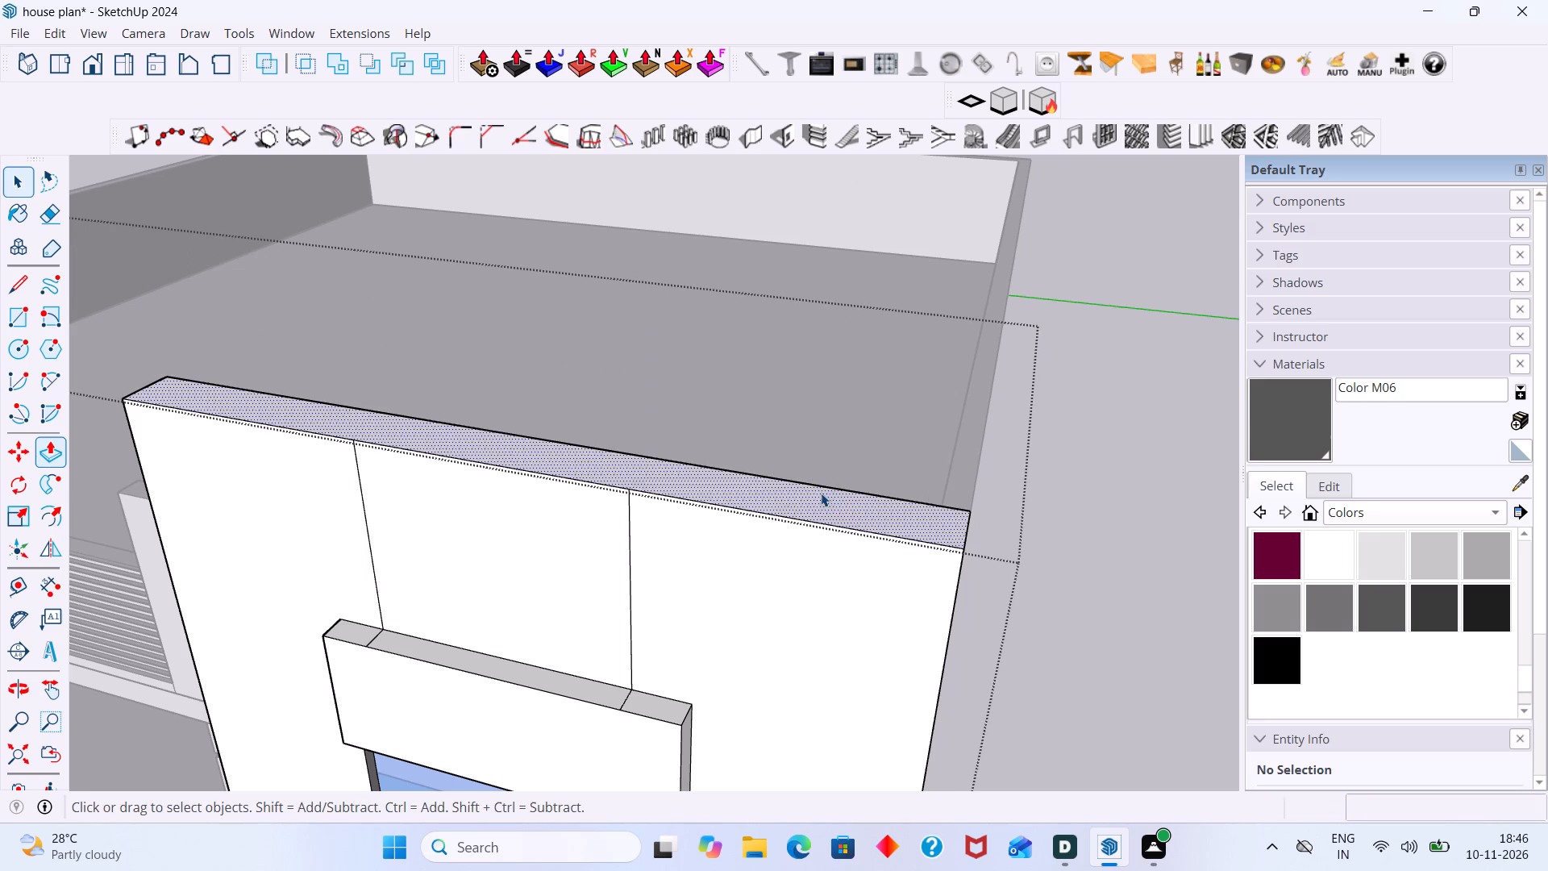
# Extrude the tall front wall's top face upward by 2".
pyautogui.click(938, 531)
pyautogui.press('p')
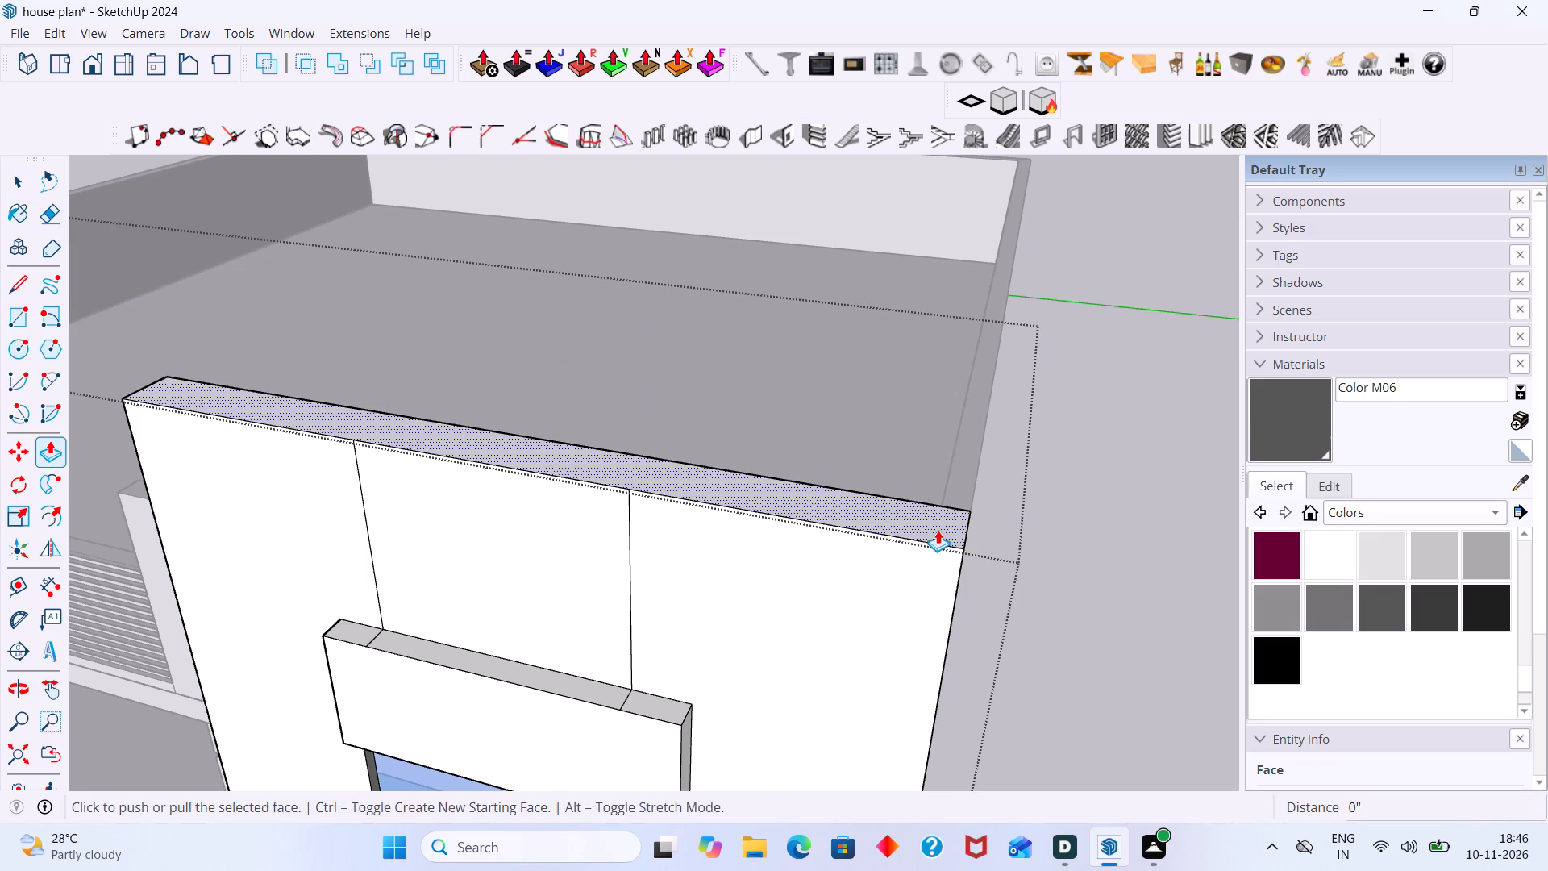
pyautogui.click(938, 530)
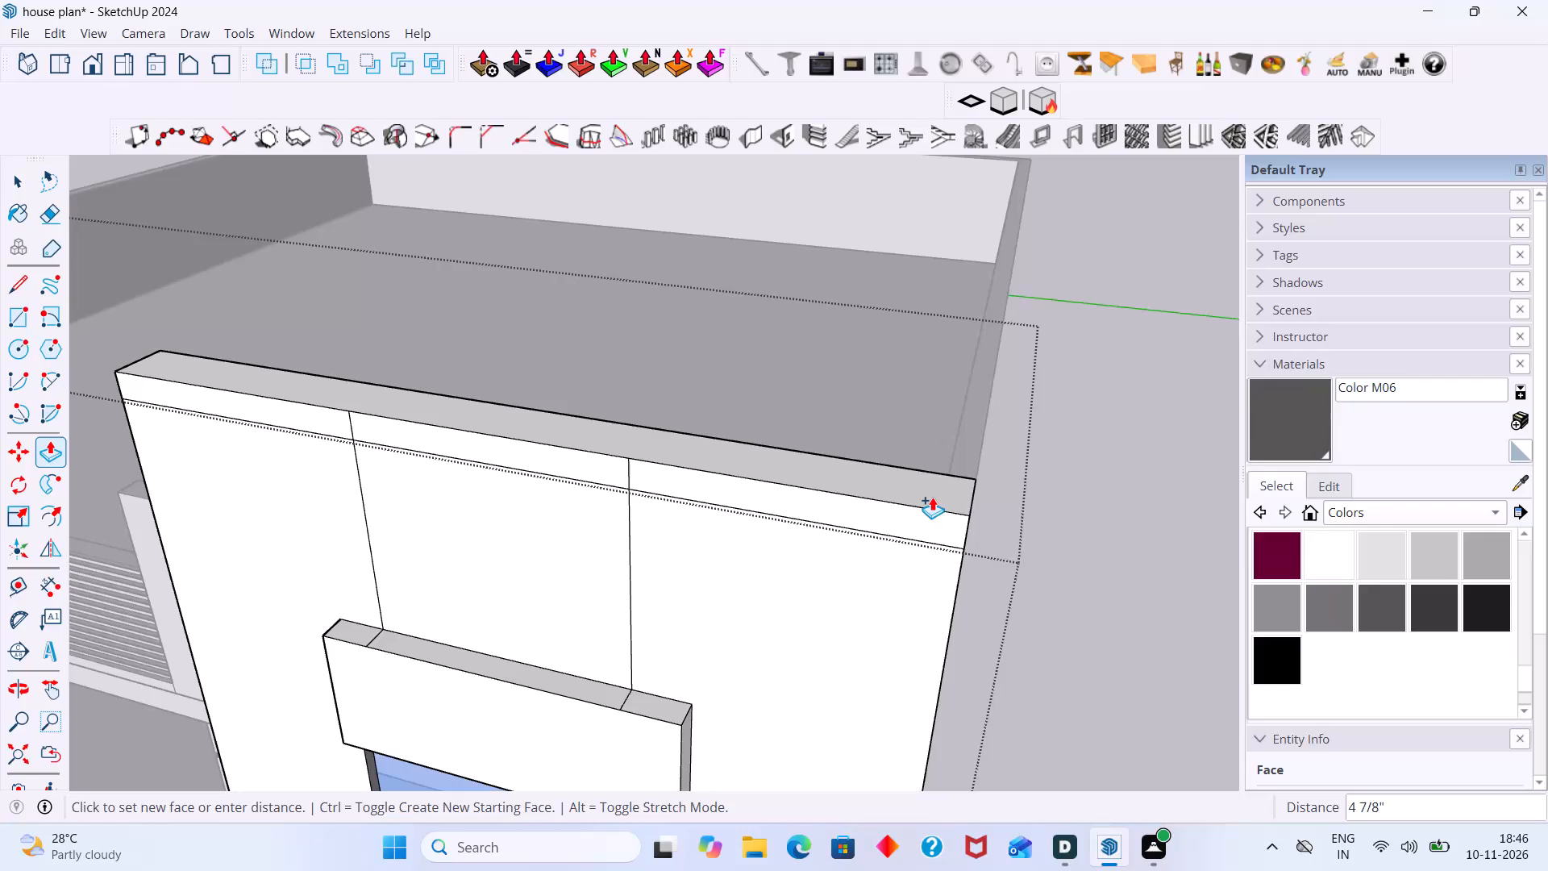
pyautogui.press('2')
pyautogui.hotkey('shift', '"')
pyautogui.press('Return')
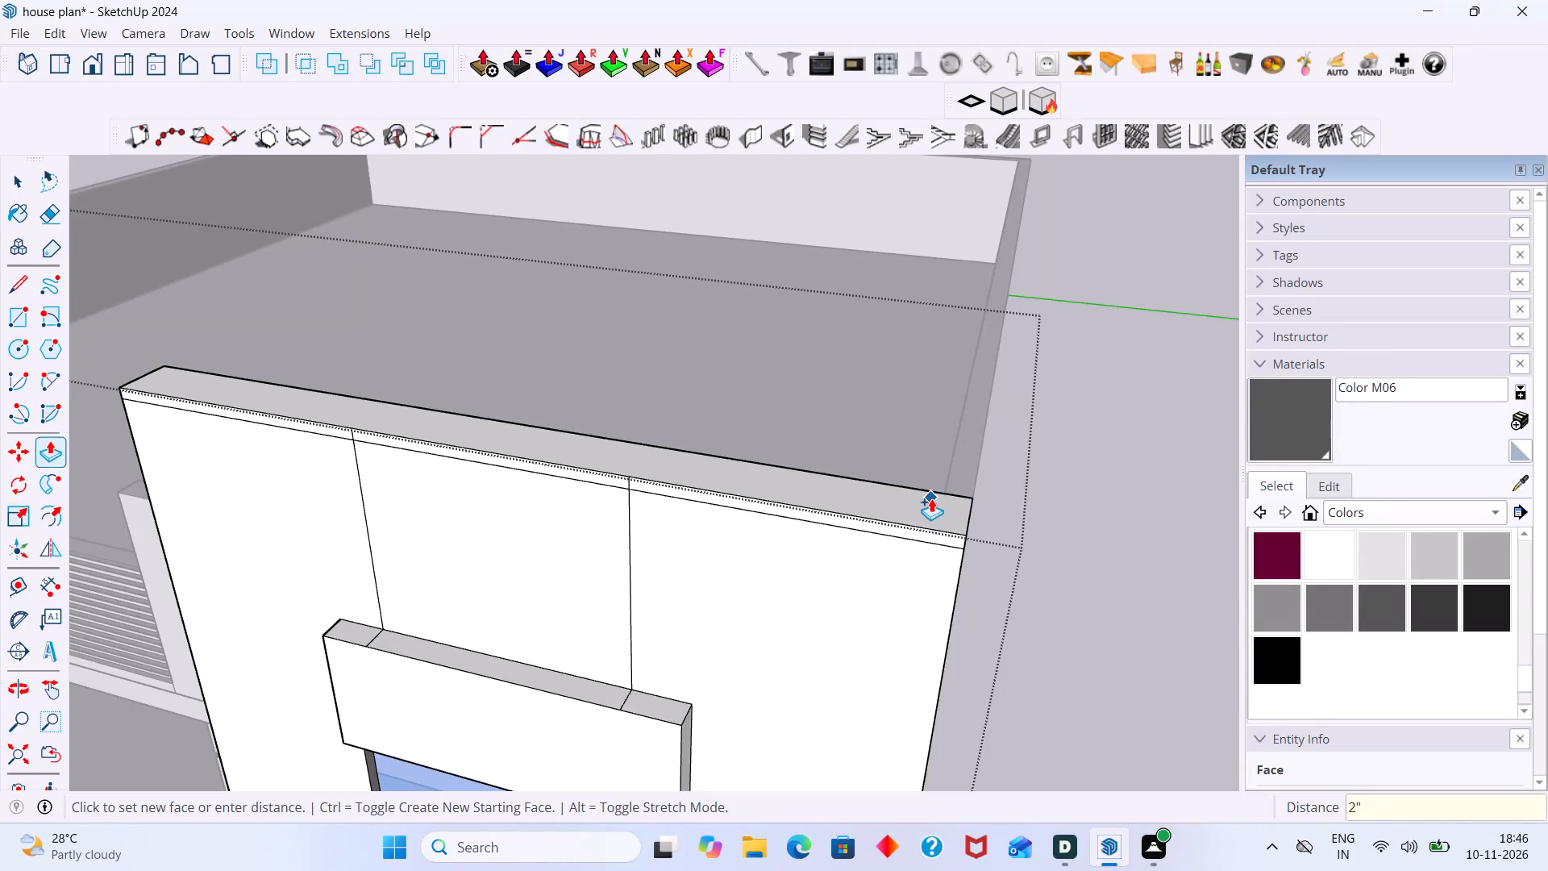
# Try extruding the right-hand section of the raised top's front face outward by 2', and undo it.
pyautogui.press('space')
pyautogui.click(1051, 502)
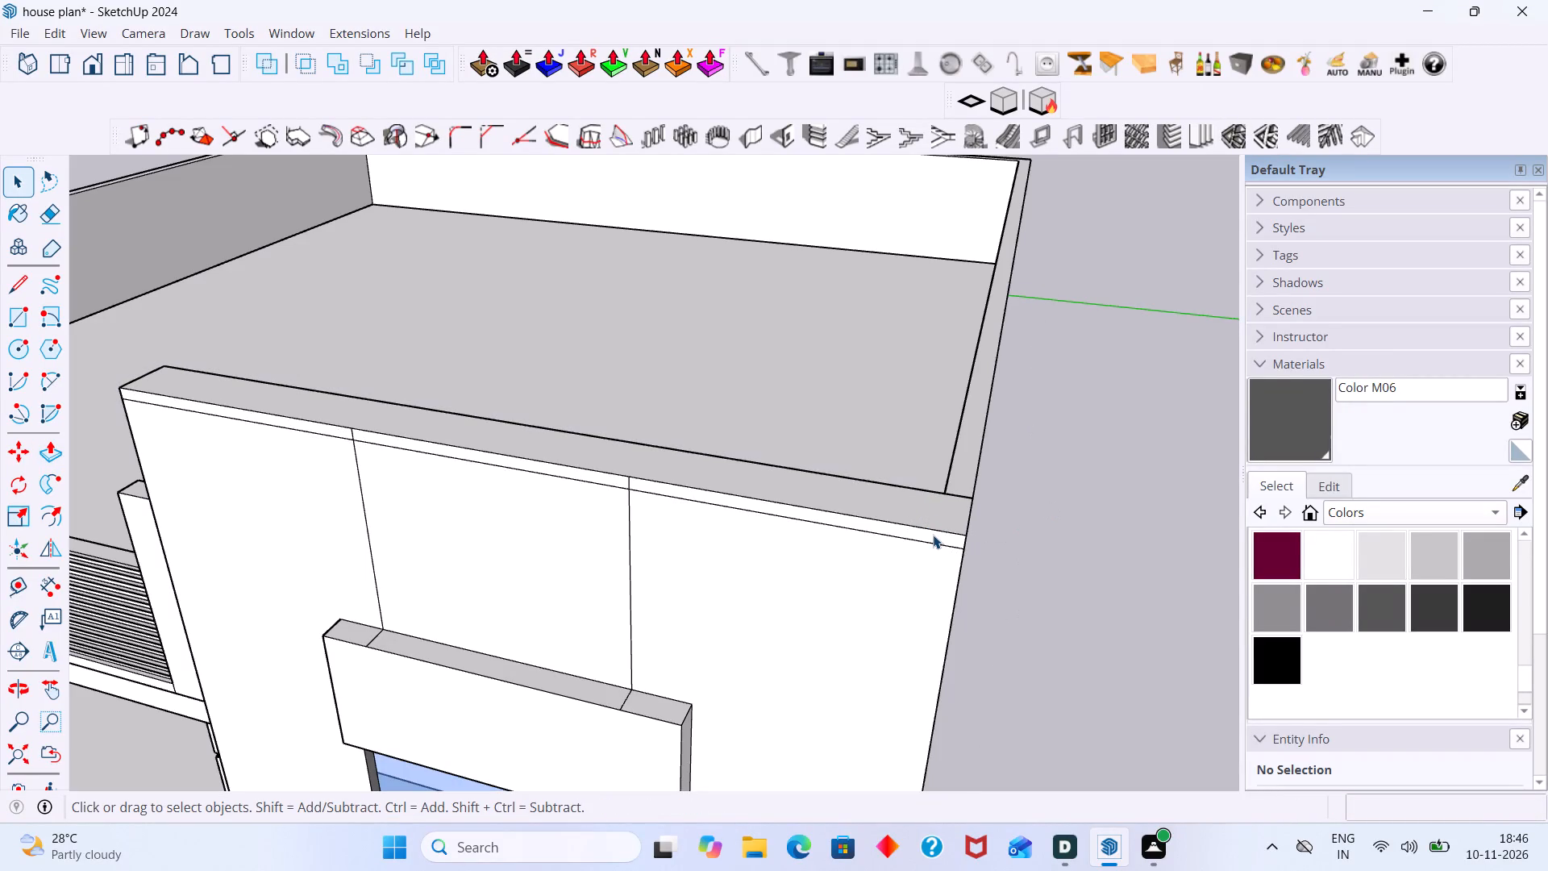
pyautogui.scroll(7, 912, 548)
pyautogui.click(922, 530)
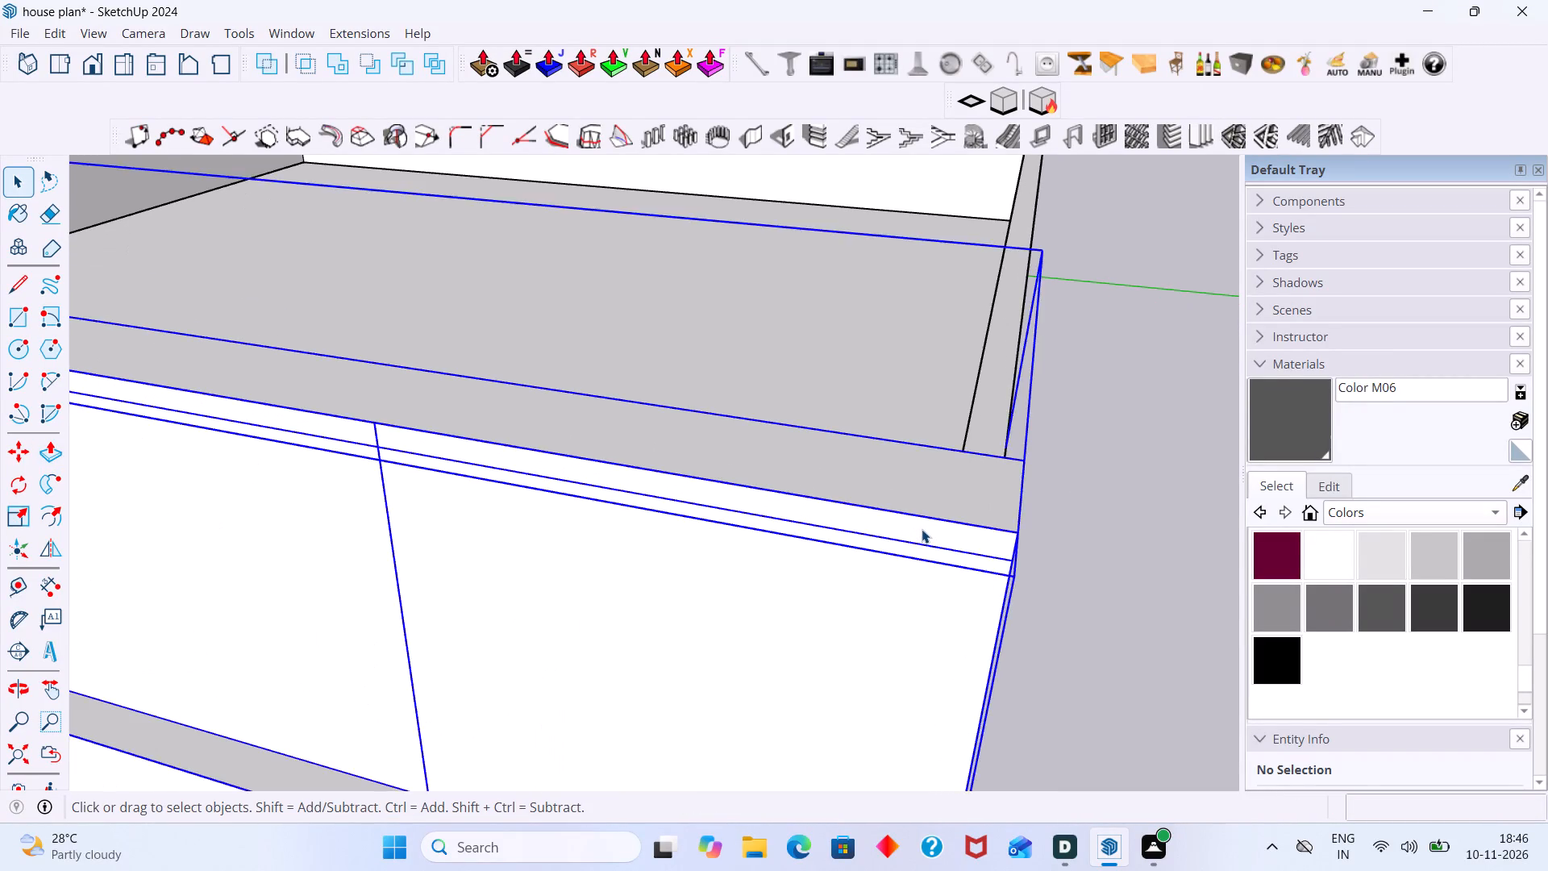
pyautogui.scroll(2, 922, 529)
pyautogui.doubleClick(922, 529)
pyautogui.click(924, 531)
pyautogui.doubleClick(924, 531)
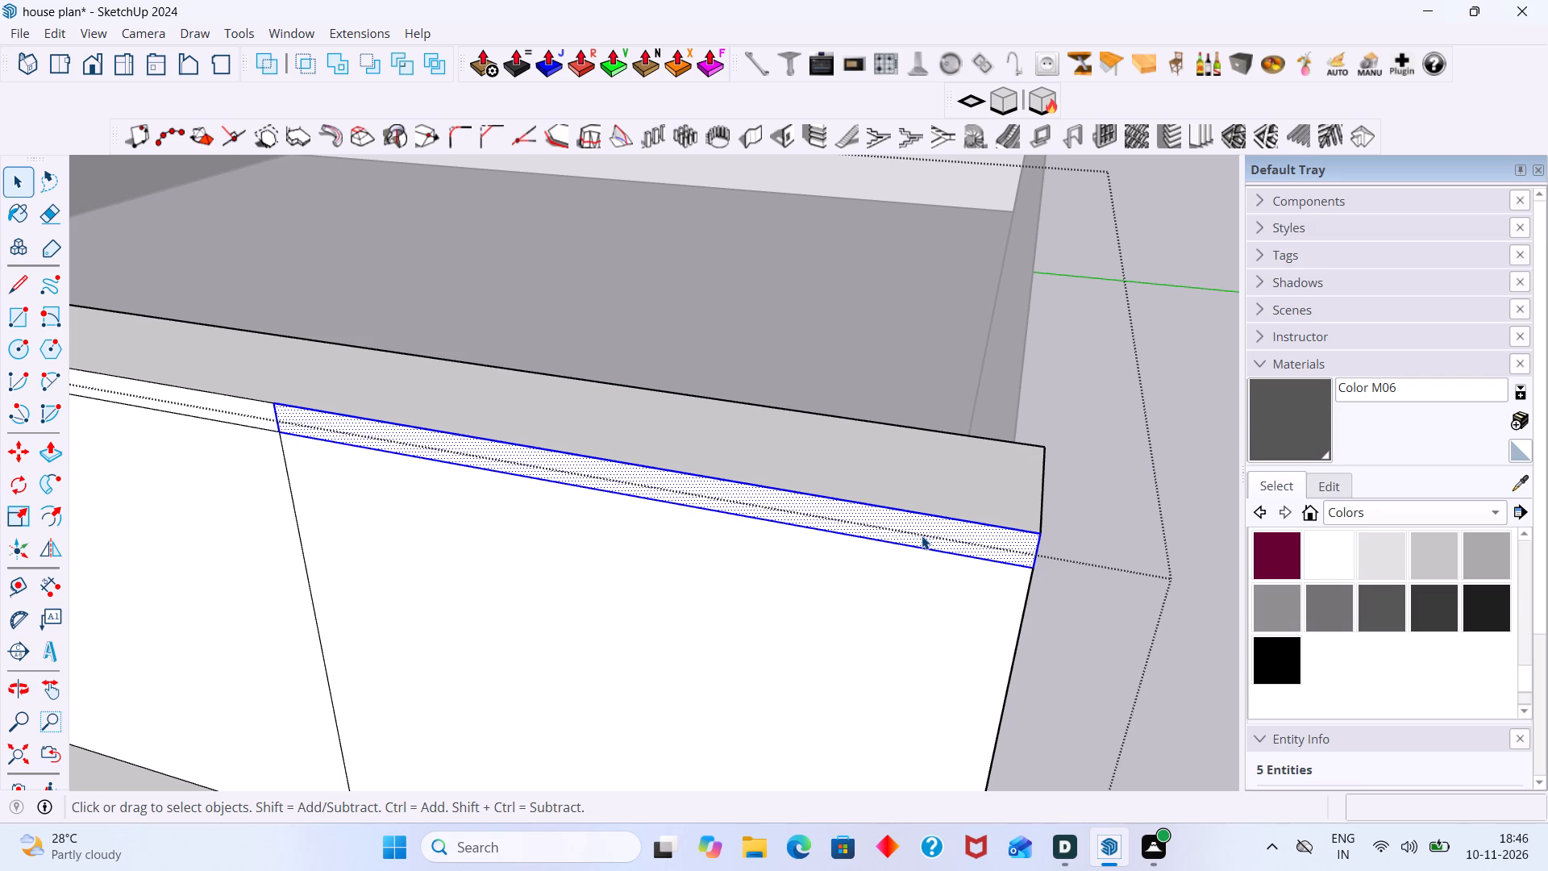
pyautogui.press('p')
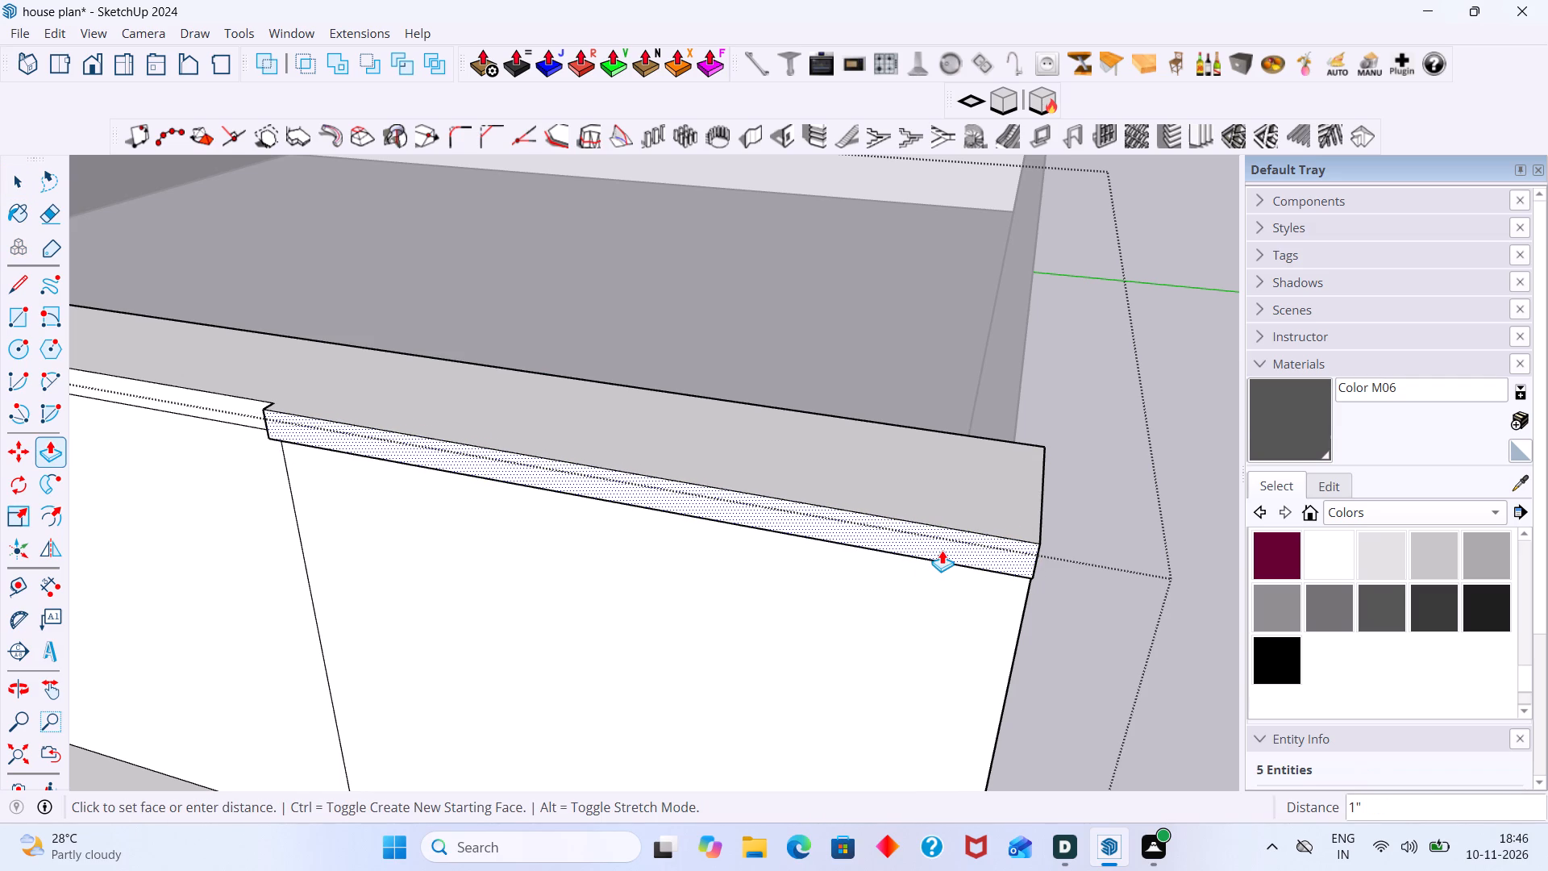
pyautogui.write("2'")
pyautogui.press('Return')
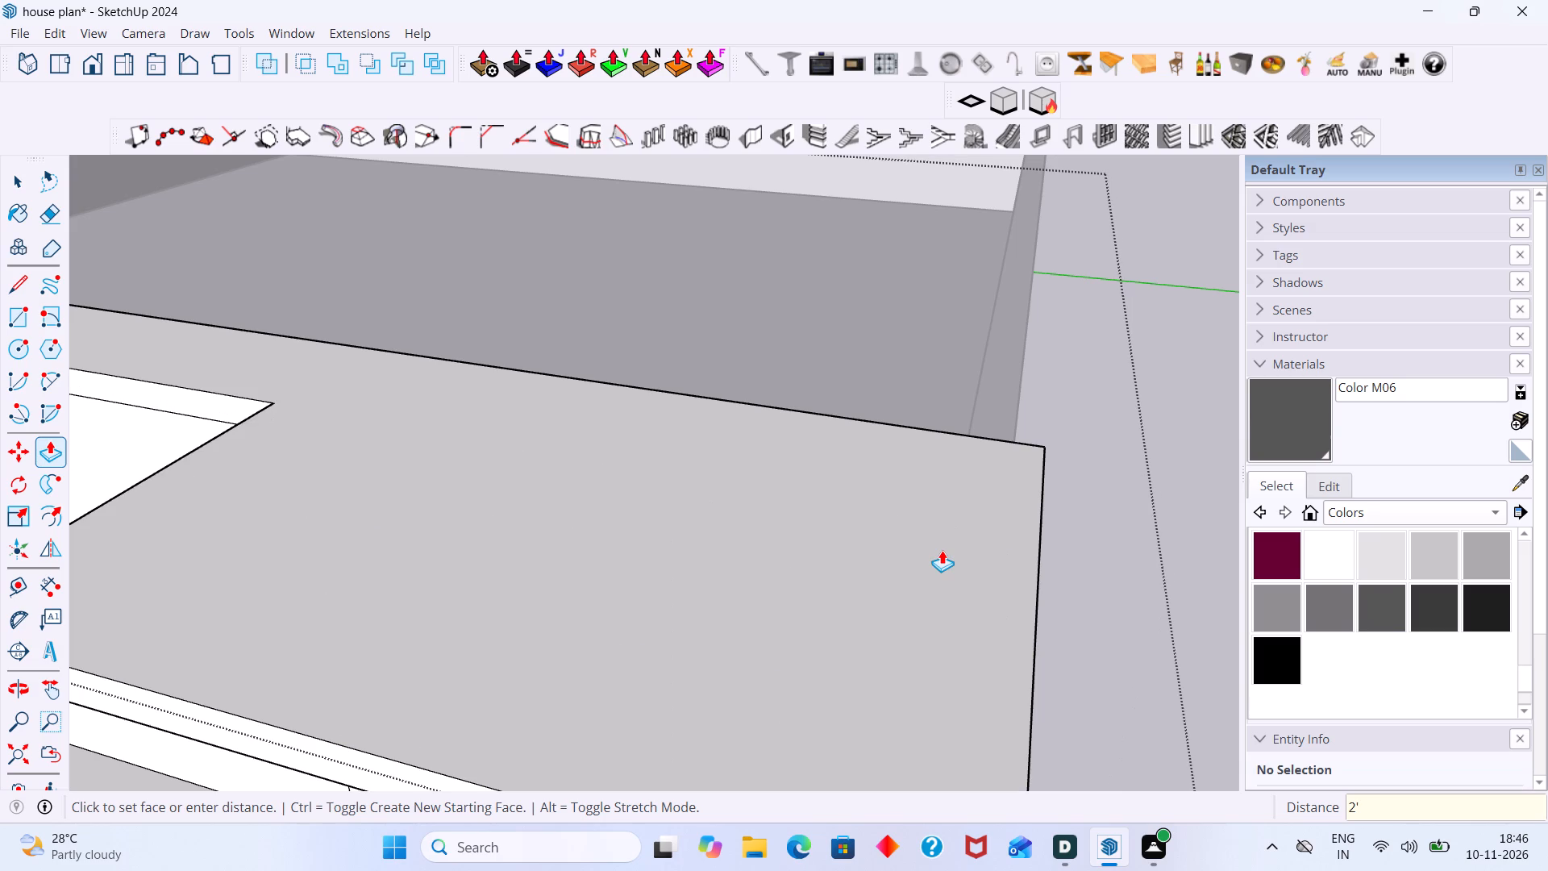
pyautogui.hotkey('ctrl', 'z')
# Extrude the right-hand section of the raised top's front face outward by 5".
pyautogui.click(926, 519)
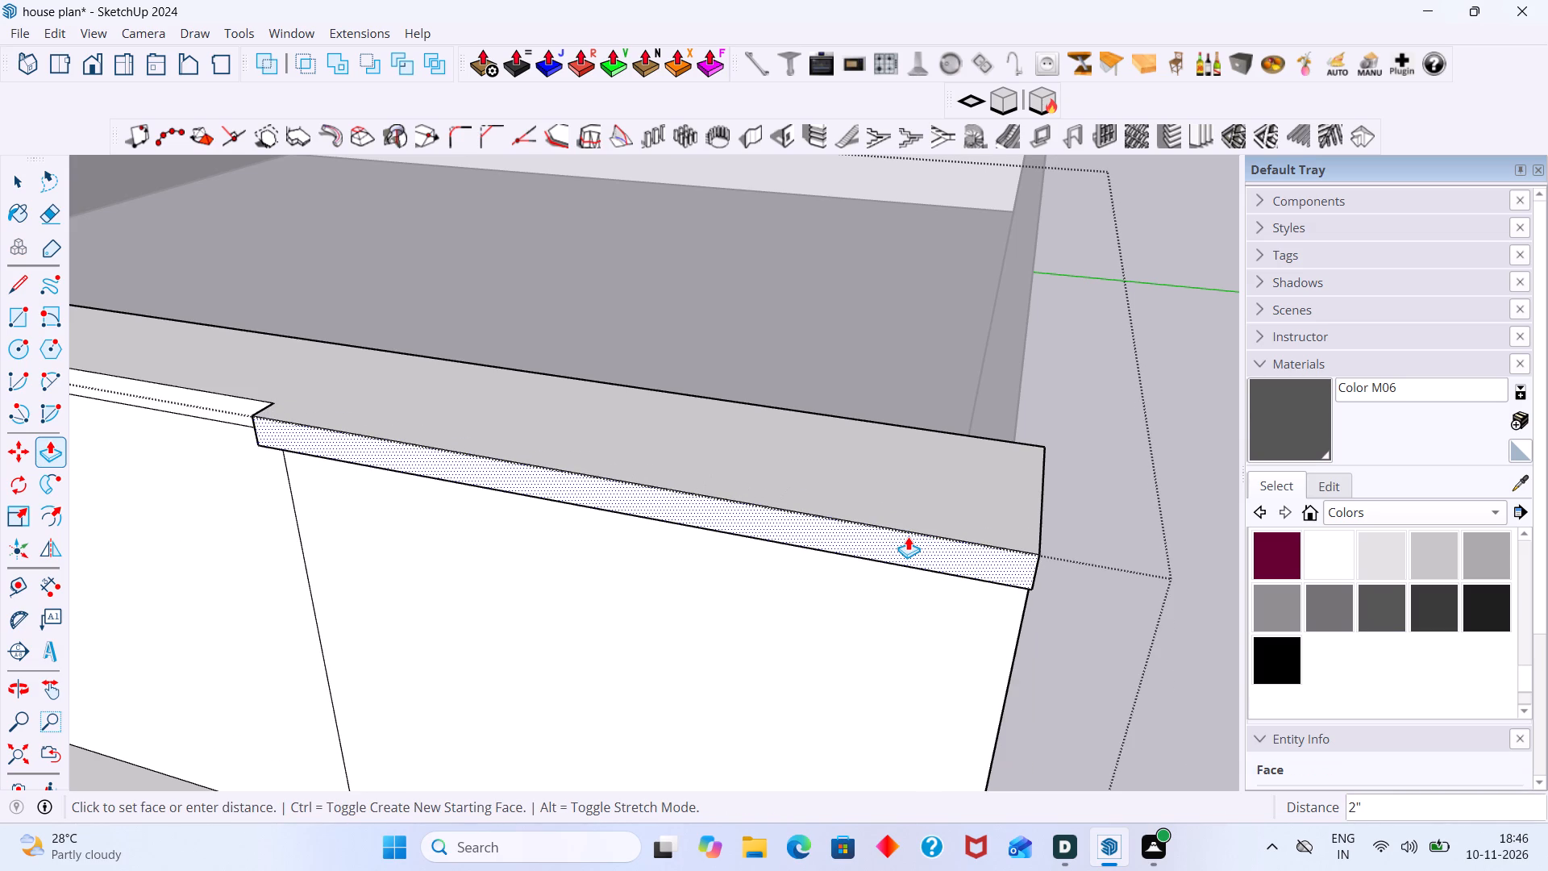
pyautogui.write('5"')
pyautogui.press('Return')
pyautogui.press('space')
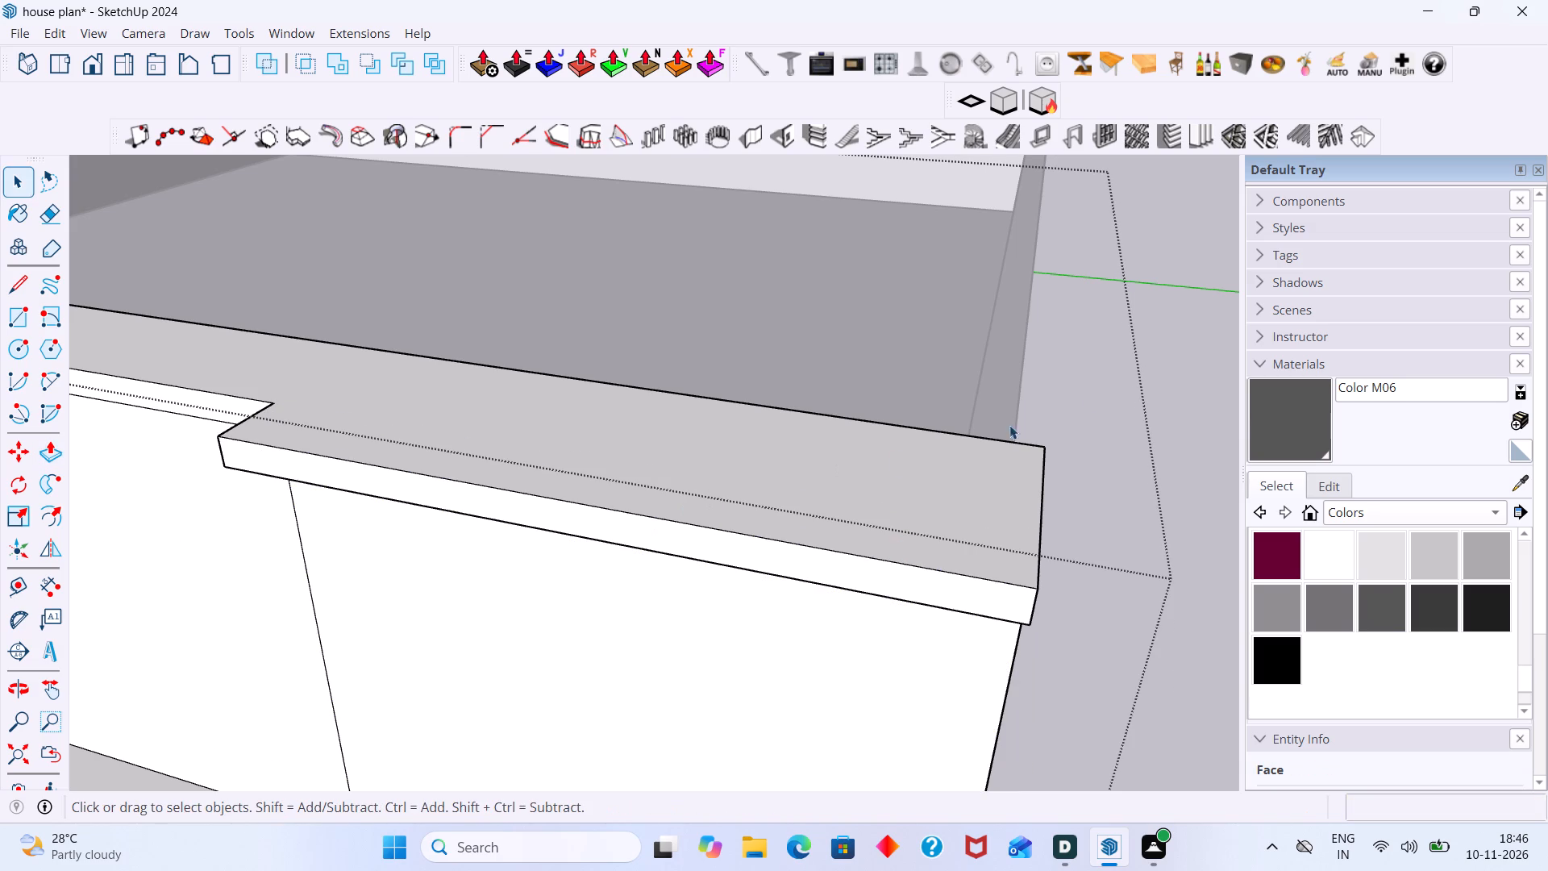
pyautogui.click(1219, 351)
# Extrude the middle and left-hand sections of the raised top's front face outward by the same 5".
pyautogui.scroll(-6, 870, 446)
pyautogui.moveTo(686, 470); pyautogui.dragTo(797, 439, button='middle')
pyautogui.scroll(1, 540, 464)
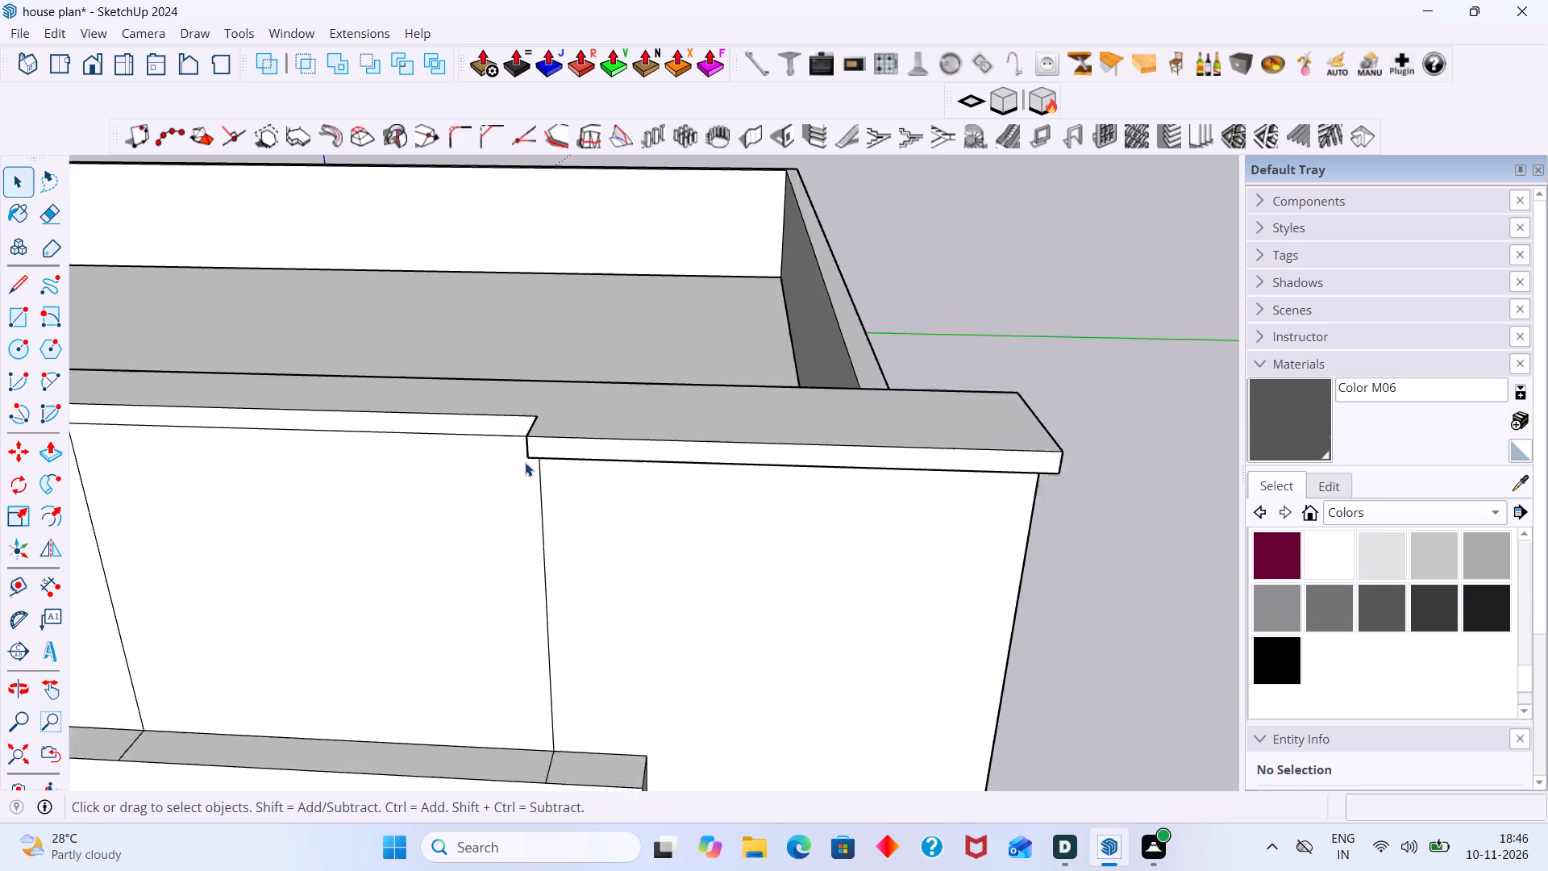
pyautogui.scroll(6, 525, 462)
pyautogui.click(499, 415)
pyautogui.doubleClick(498, 414)
pyautogui.click(500, 417)
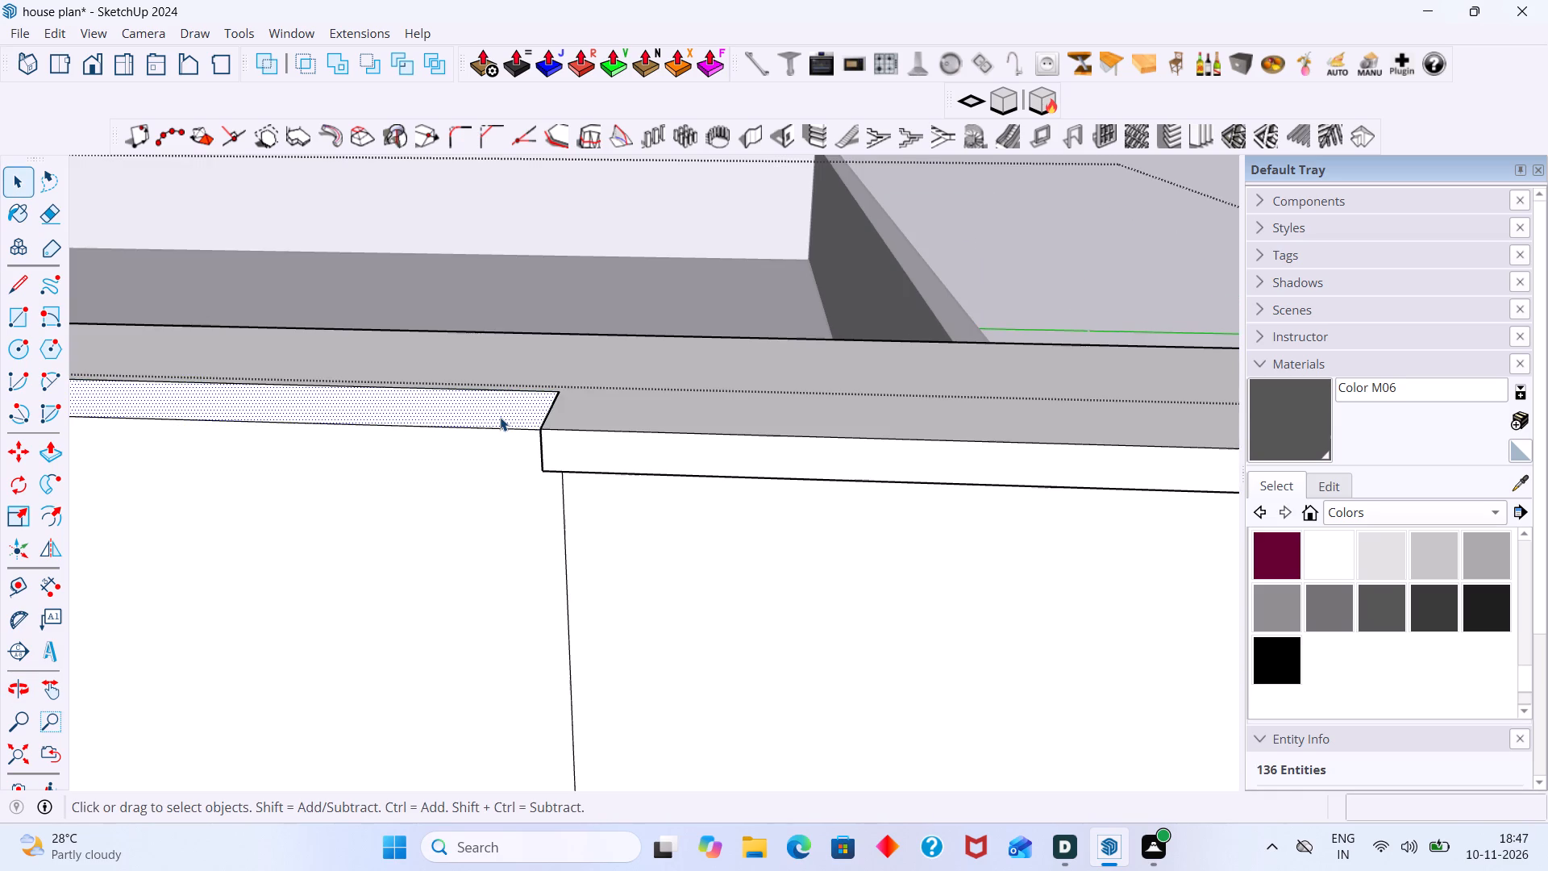
pyautogui.press('p')
pyautogui.doubleClick(500, 417)
pyautogui.scroll(-4, 519, 420)
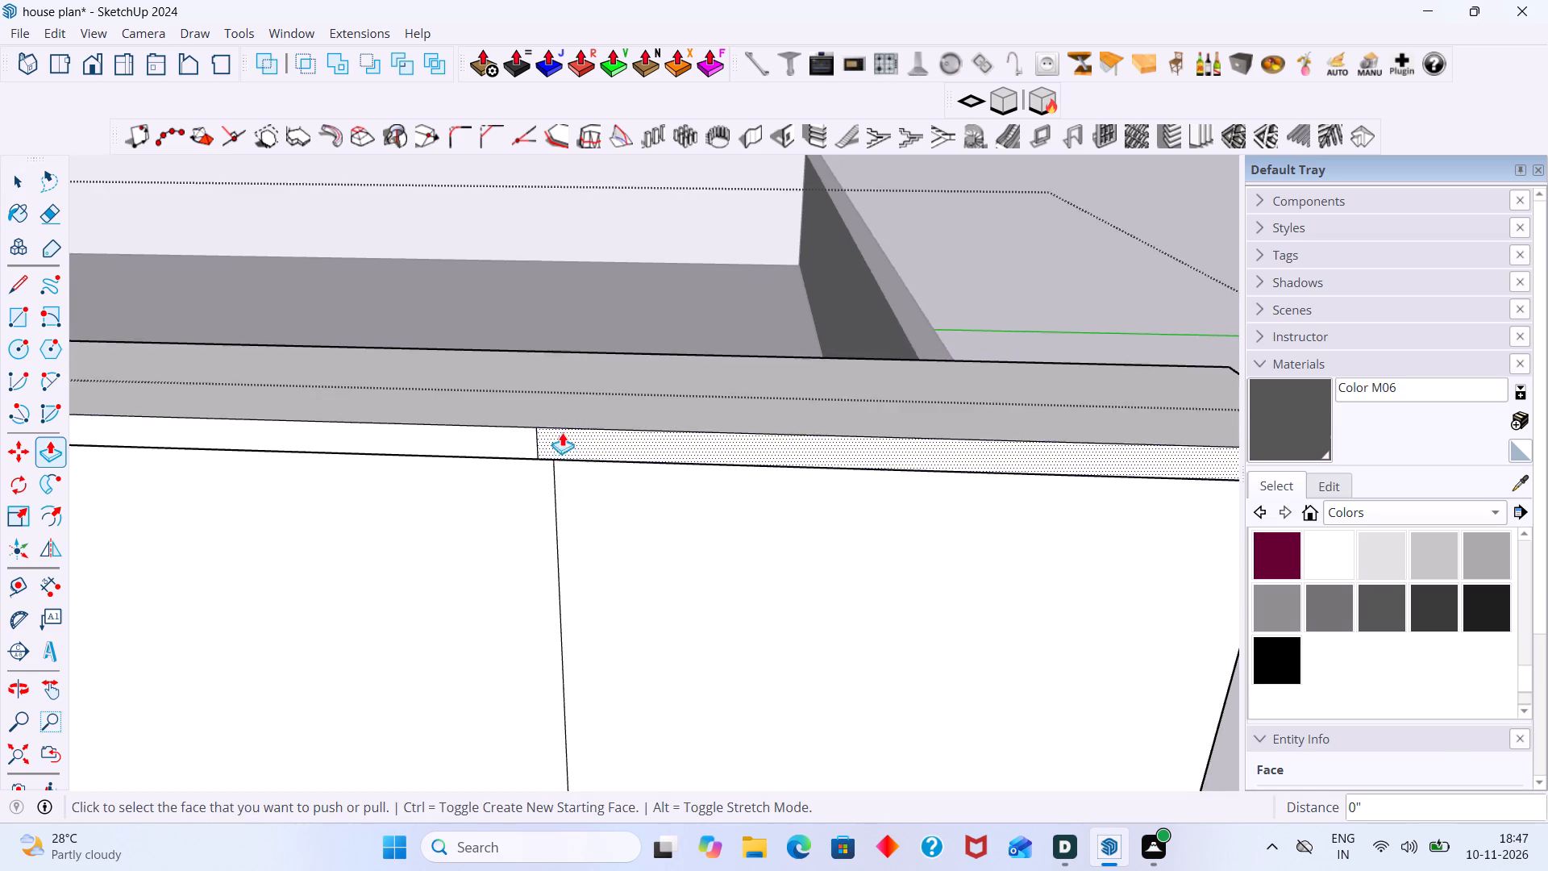
pyautogui.scroll(-5, 562, 432)
pyautogui.moveTo(630, 420); pyautogui.dragTo(1006, 366, button='middle')
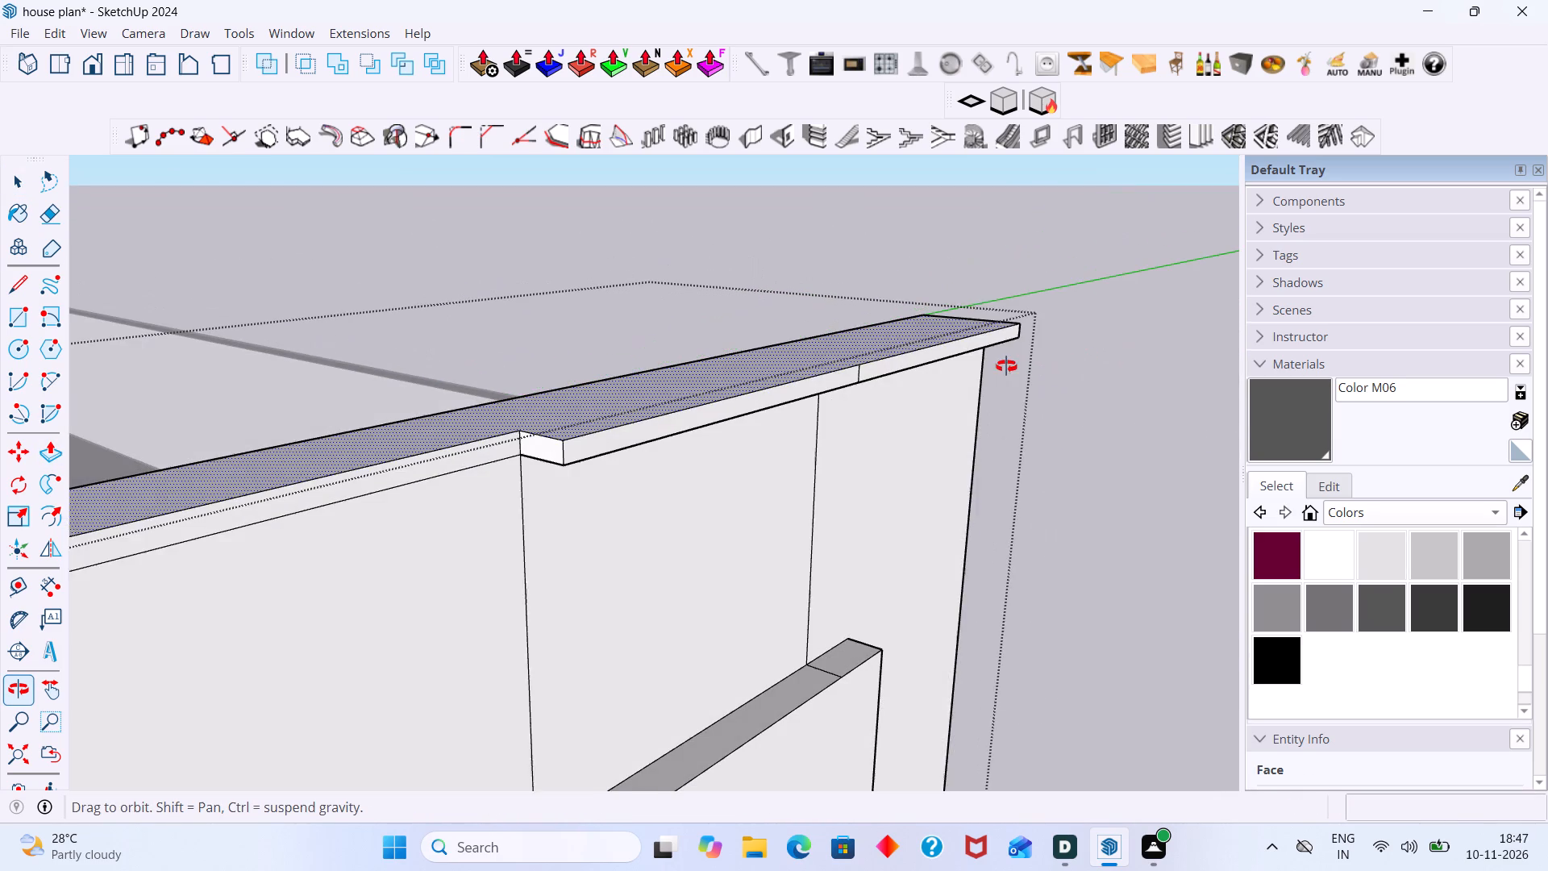
pyautogui.moveTo(1006, 366); pyautogui.dragTo(1005, 367, button='middle')
pyautogui.scroll(-4, 866, 402)
pyautogui.keyDown('shift'); pyautogui.moveTo(897, 459); pyautogui.dragTo(1000, 415, button='middle'); pyautogui.keyUp('shift')
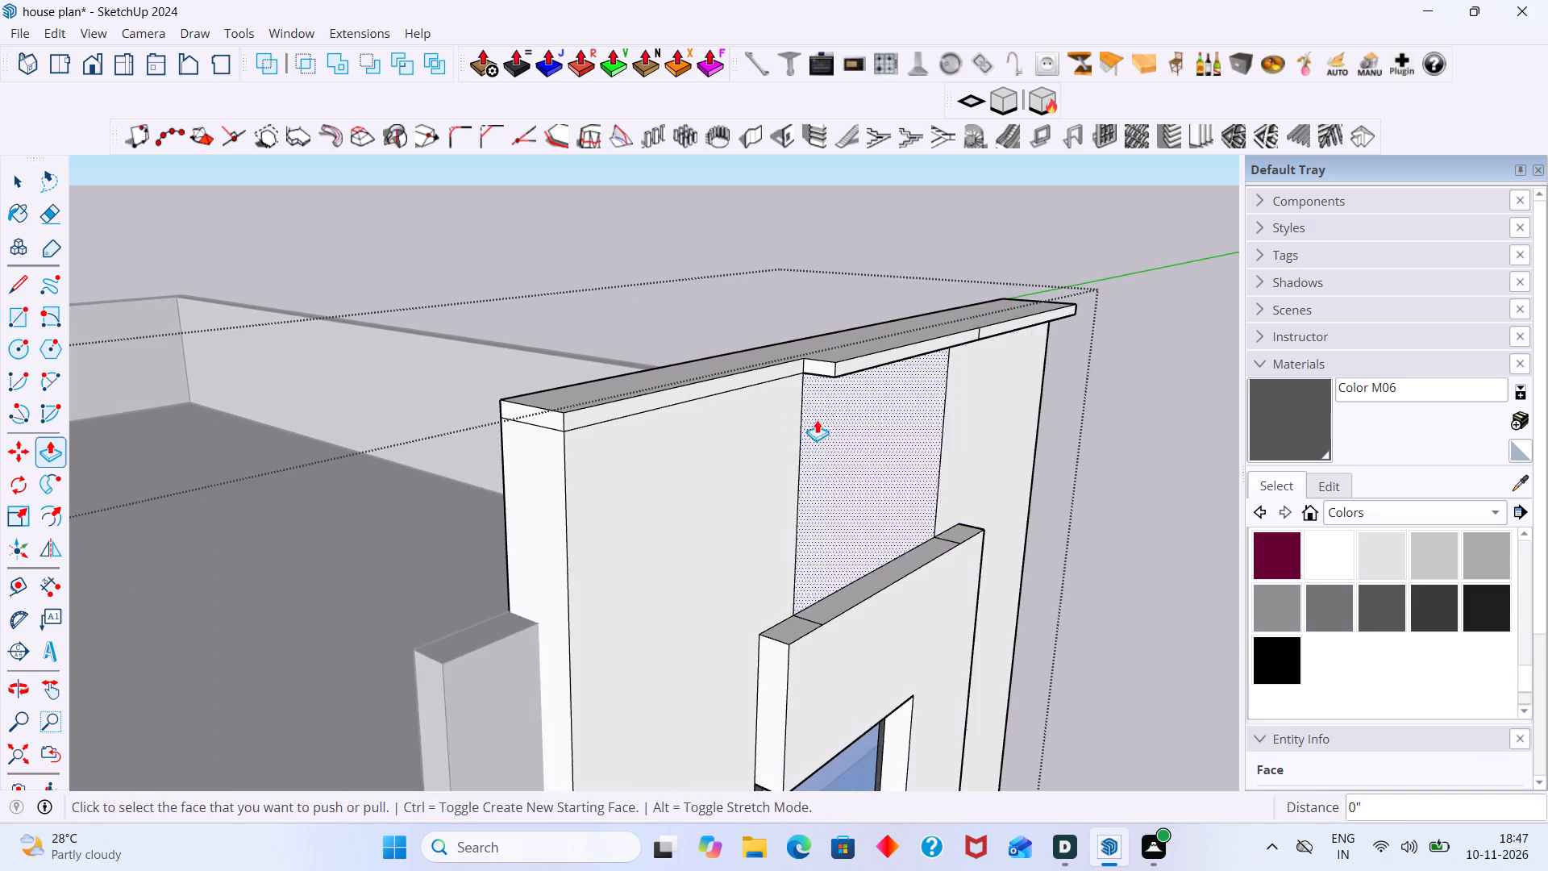
pyautogui.moveTo(786, 421); pyautogui.dragTo(777, 423, button='middle')
pyautogui.scroll(3, 718, 385)
pyautogui.doubleClick(720, 385)
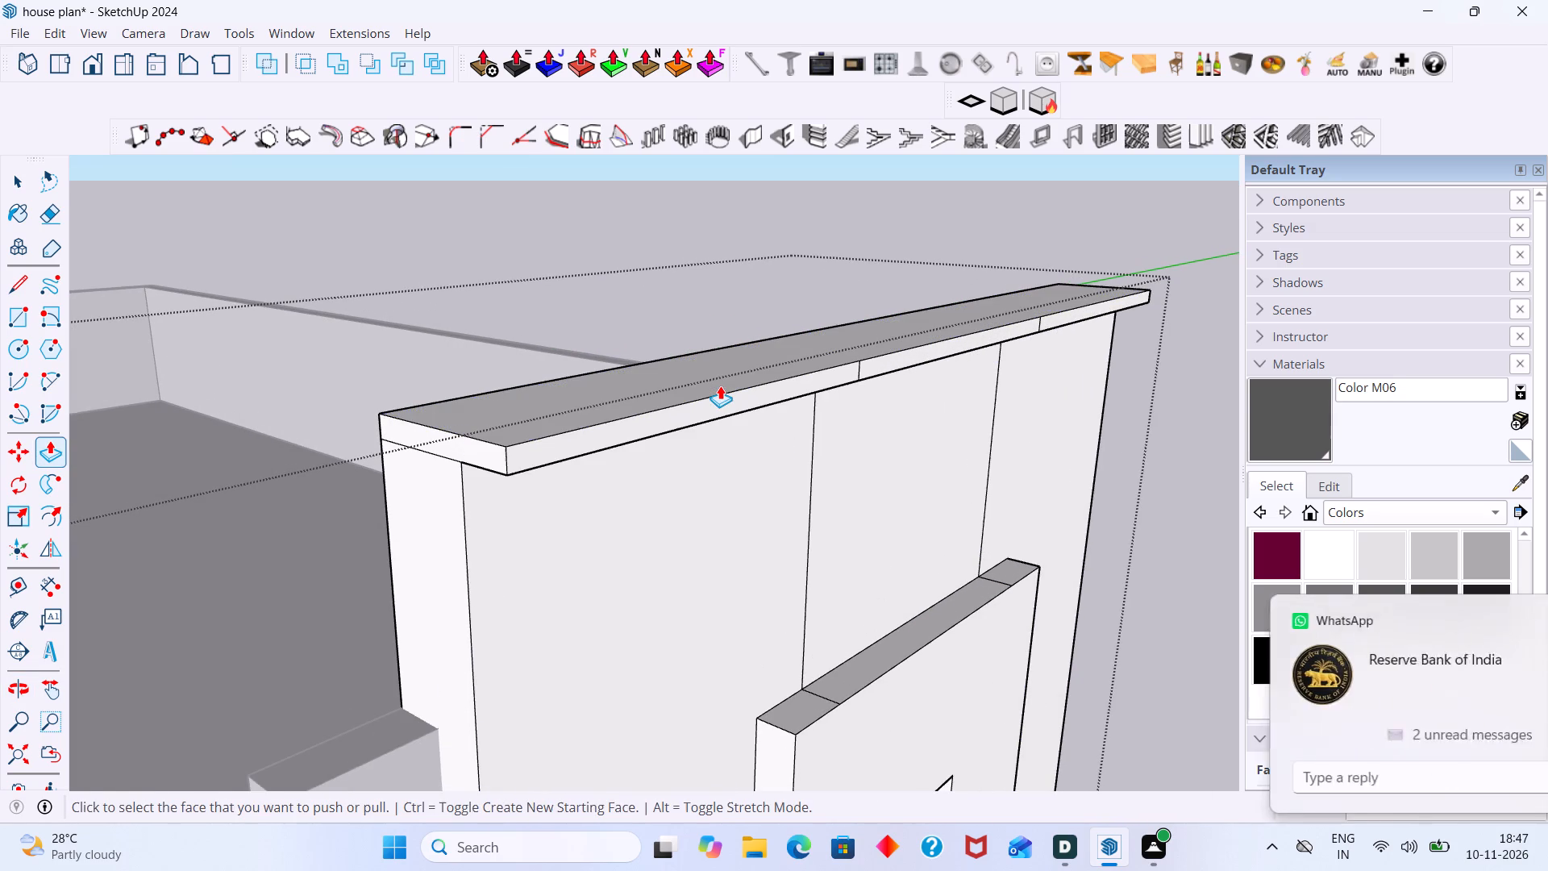
pyautogui.press('space')
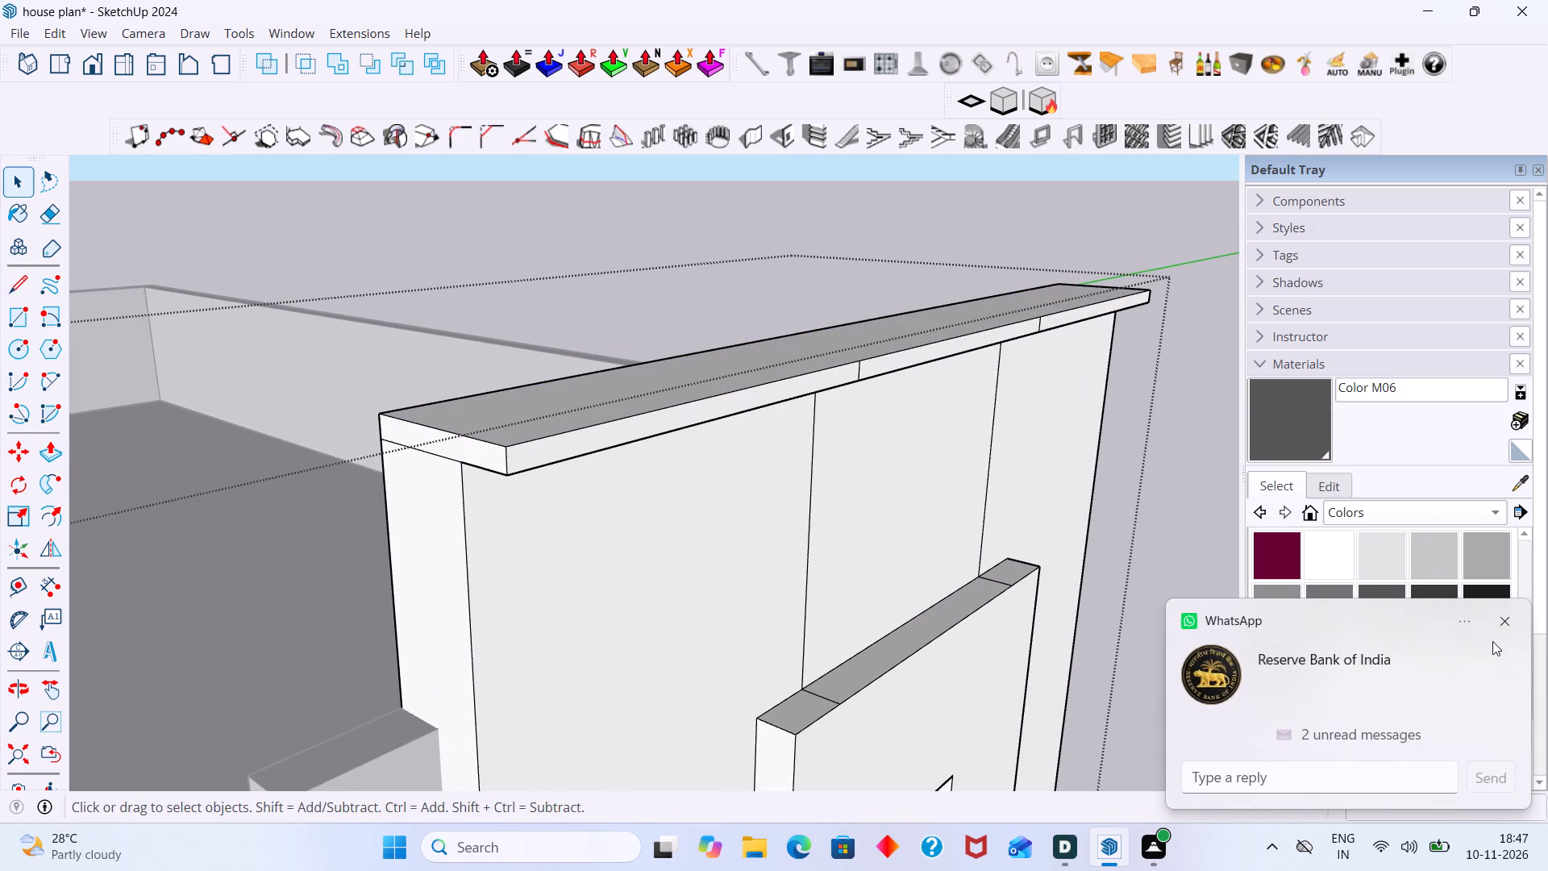
pyautogui.click(1504, 621)
# Erase the two short vertical seam lines on the front face of the tall front wall's projecting cap.
pyautogui.moveTo(1101, 559); pyautogui.dragTo(1004, 558, button='middle')
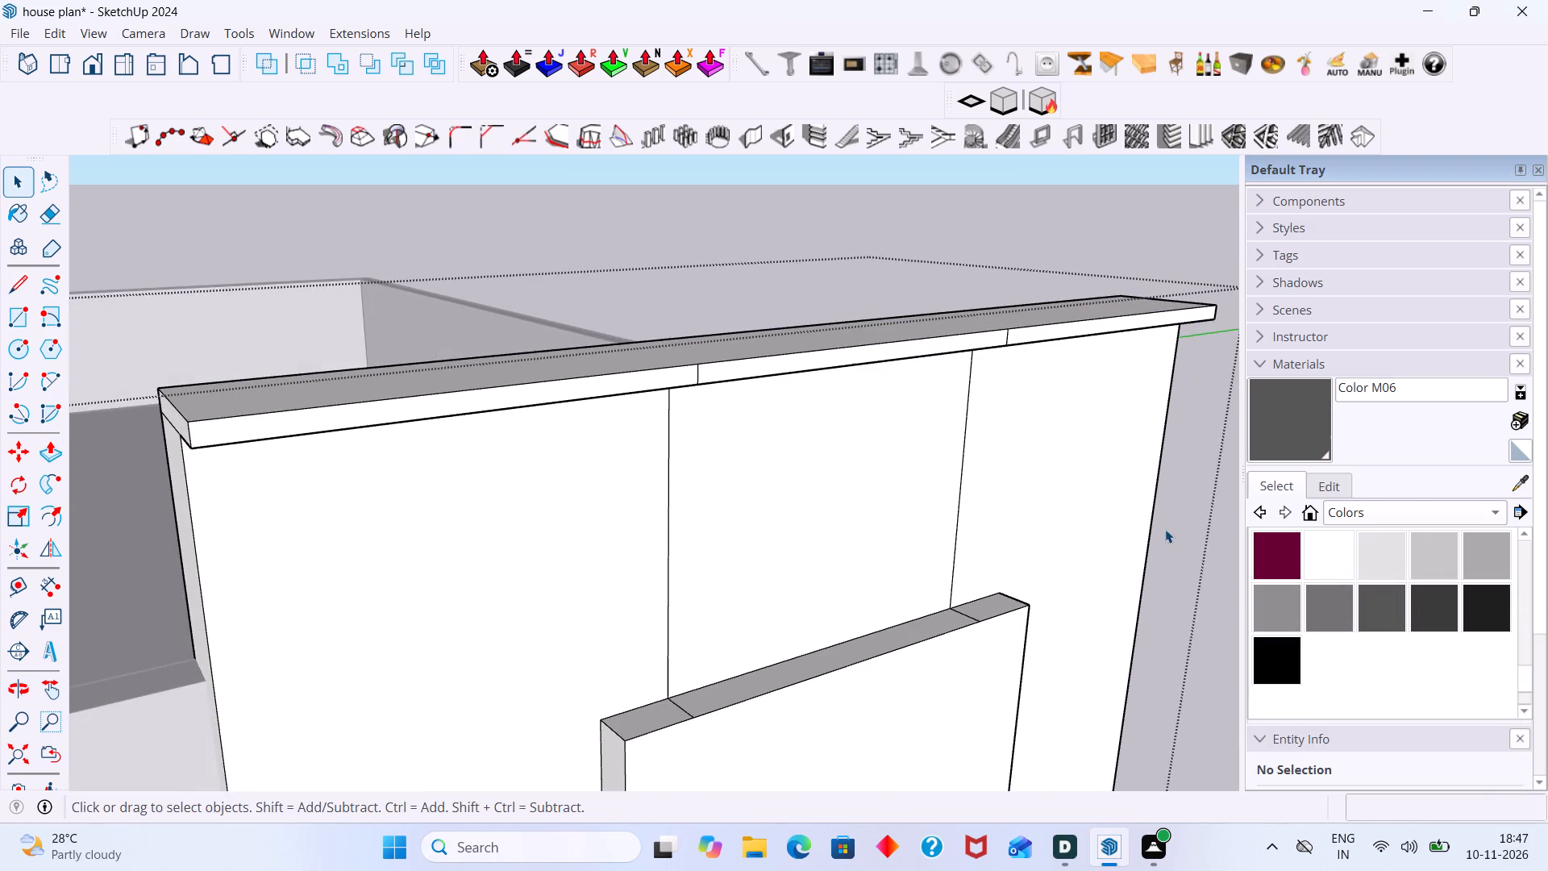
pyautogui.scroll(-3, 1165, 527)
pyautogui.keyDown('shift'); pyautogui.moveTo(1164, 529); pyautogui.dragTo(945, 532, button='middle'); pyautogui.keyUp('shift')
pyautogui.click(1052, 515)
pyautogui.scroll(3, 678, 410)
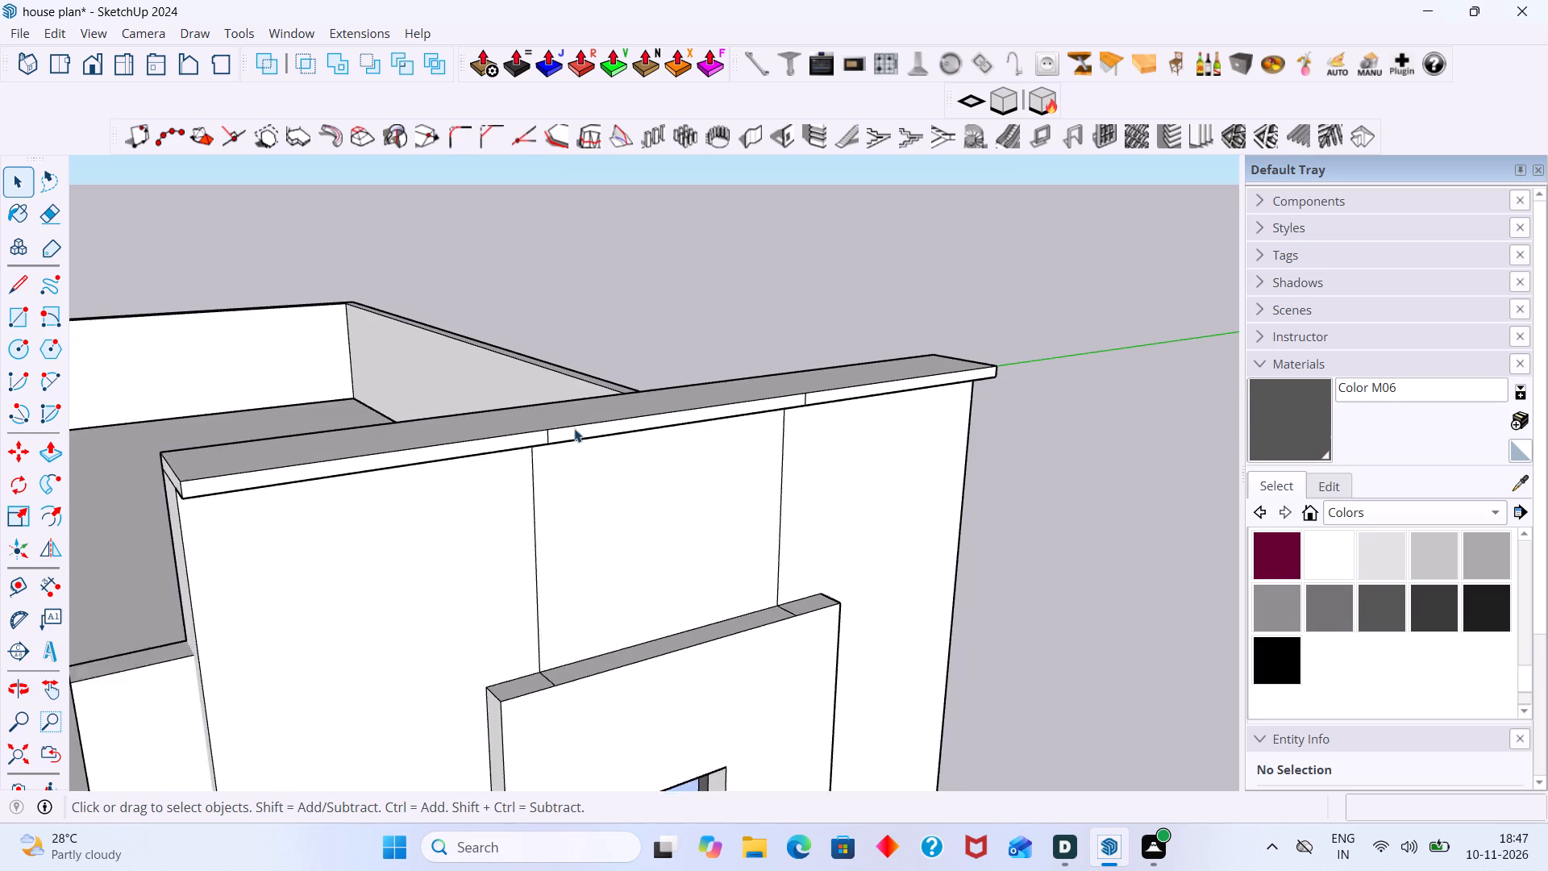
pyautogui.scroll(5, 574, 428)
pyautogui.click(532, 442)
pyautogui.doubleClick(531, 442)
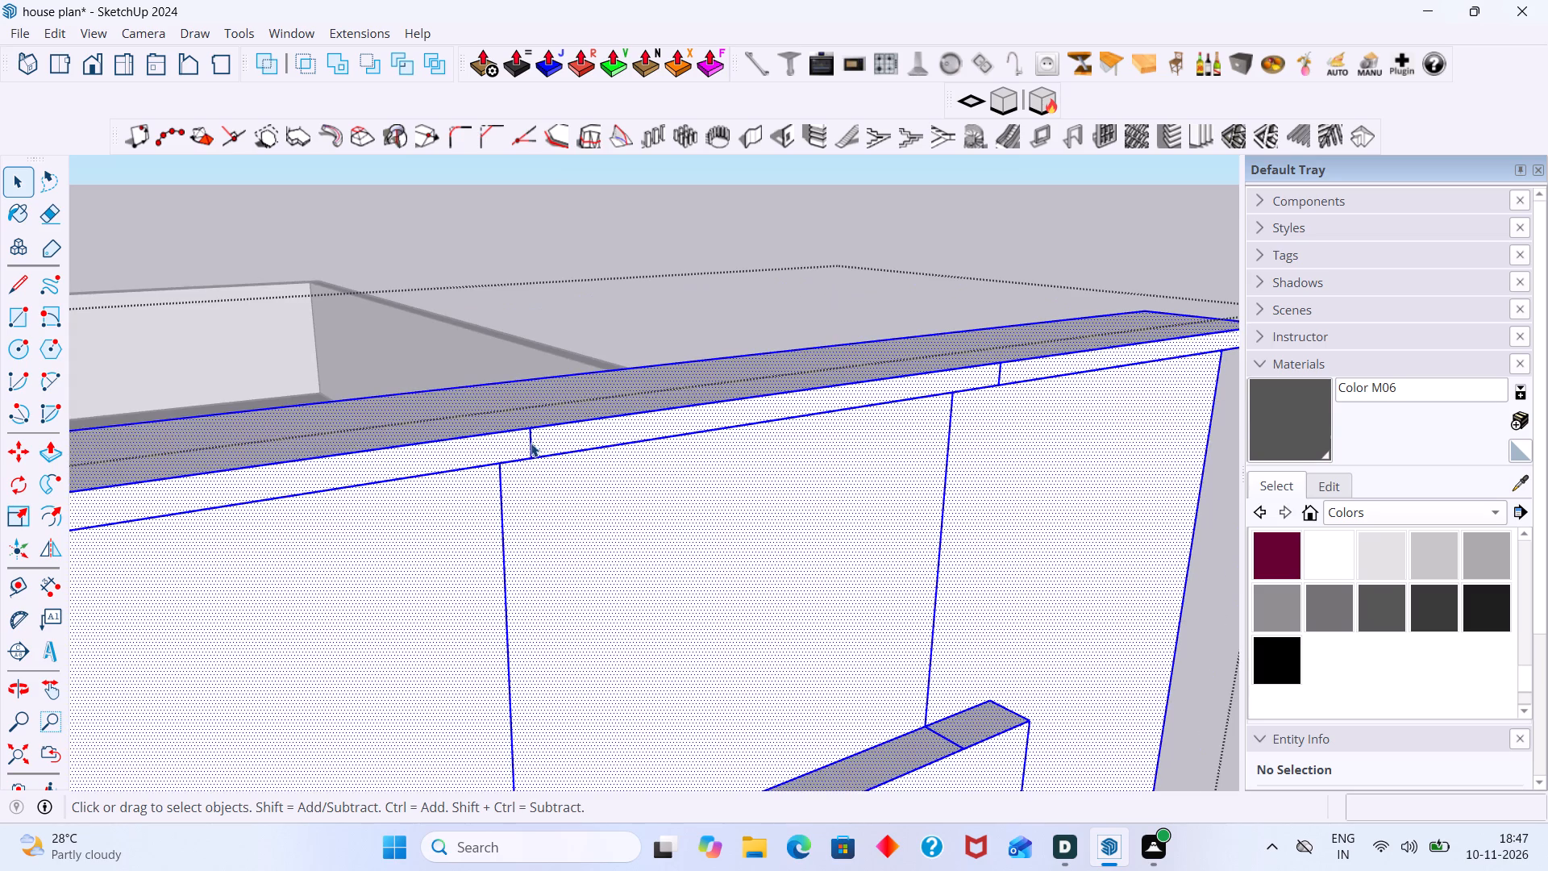
pyautogui.click(535, 445)
pyautogui.press('e')
pyautogui.moveTo(535, 443); pyautogui.dragTo(525, 444)
pyautogui.moveTo(1022, 373); pyautogui.dragTo(991, 377)
pyautogui.scroll(-2, 1000, 377)
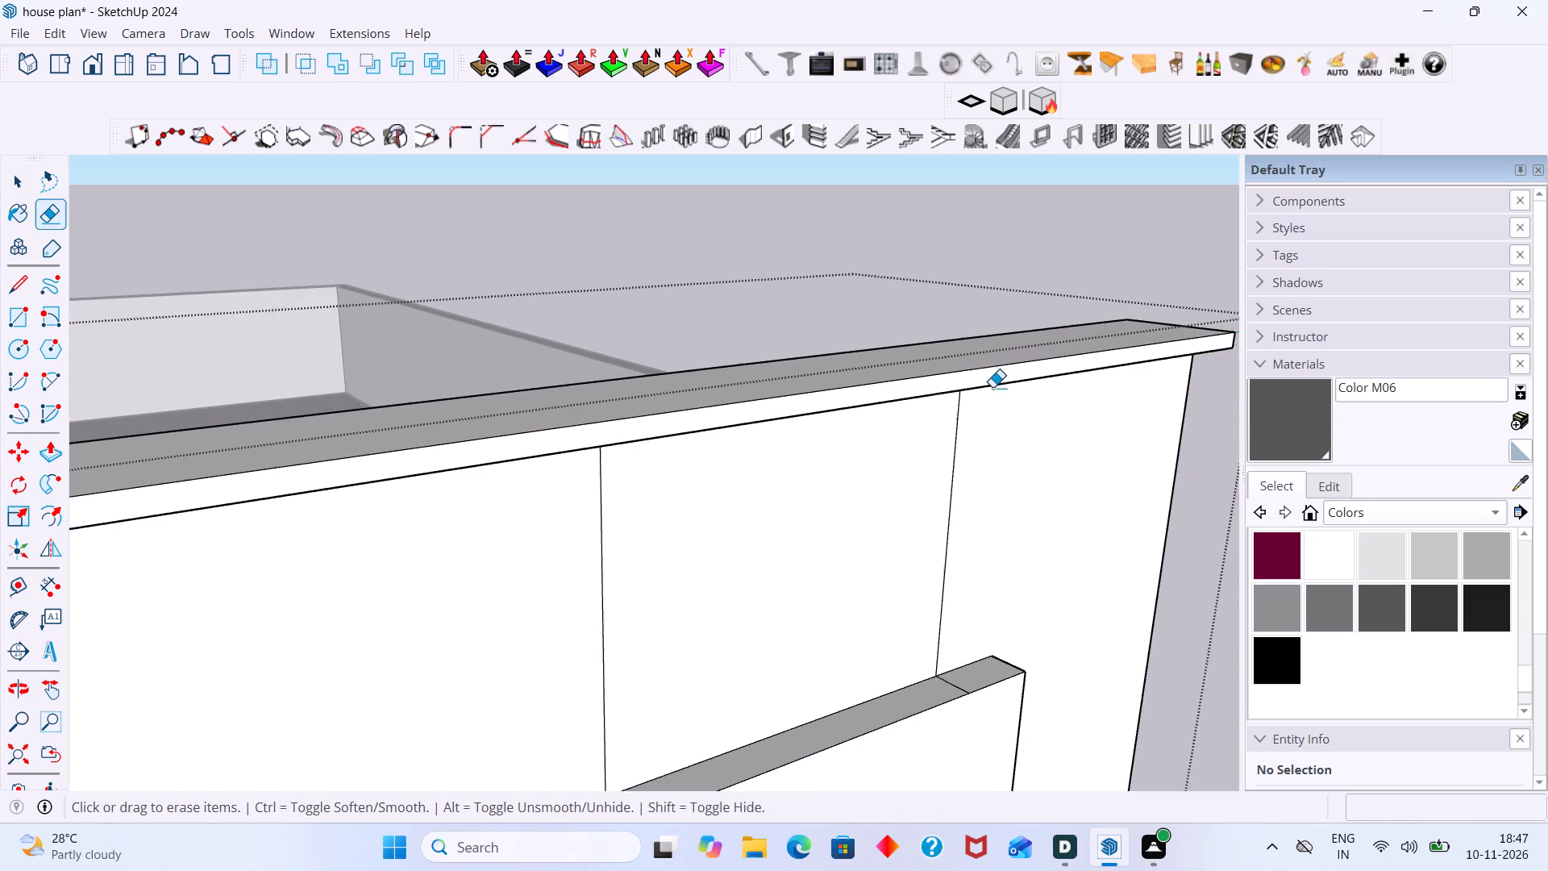
pyautogui.scroll(-3, 992, 387)
pyautogui.press('space')
pyautogui.click(1134, 279)
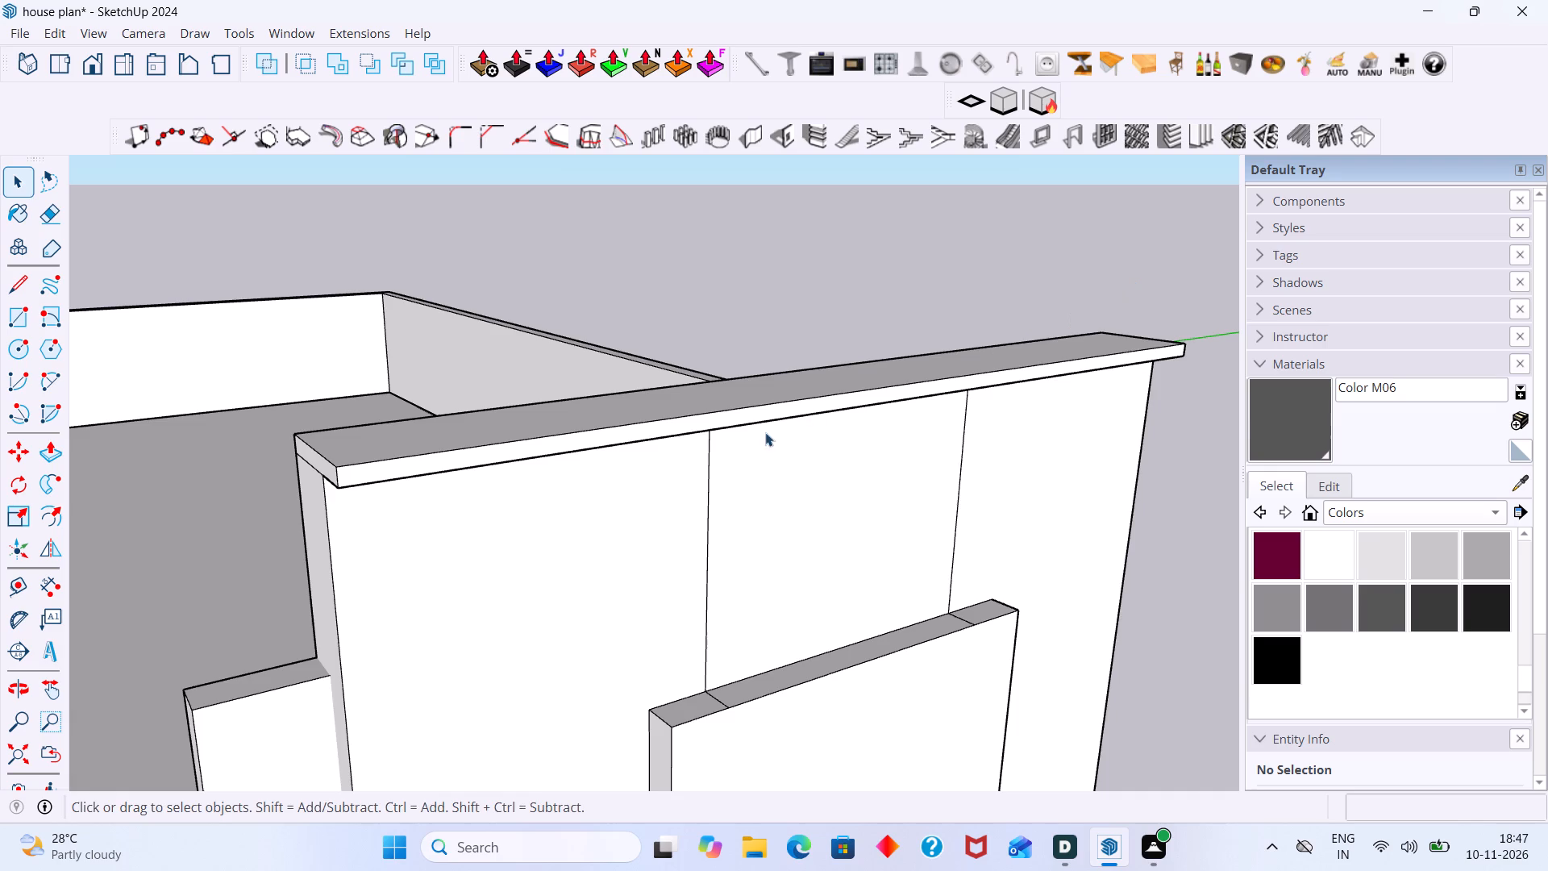
# Extrude the top face of the tall front wall's cap upward by about 3 13/16".
pyautogui.moveTo(733, 442); pyautogui.dragTo(798, 444, button='middle')
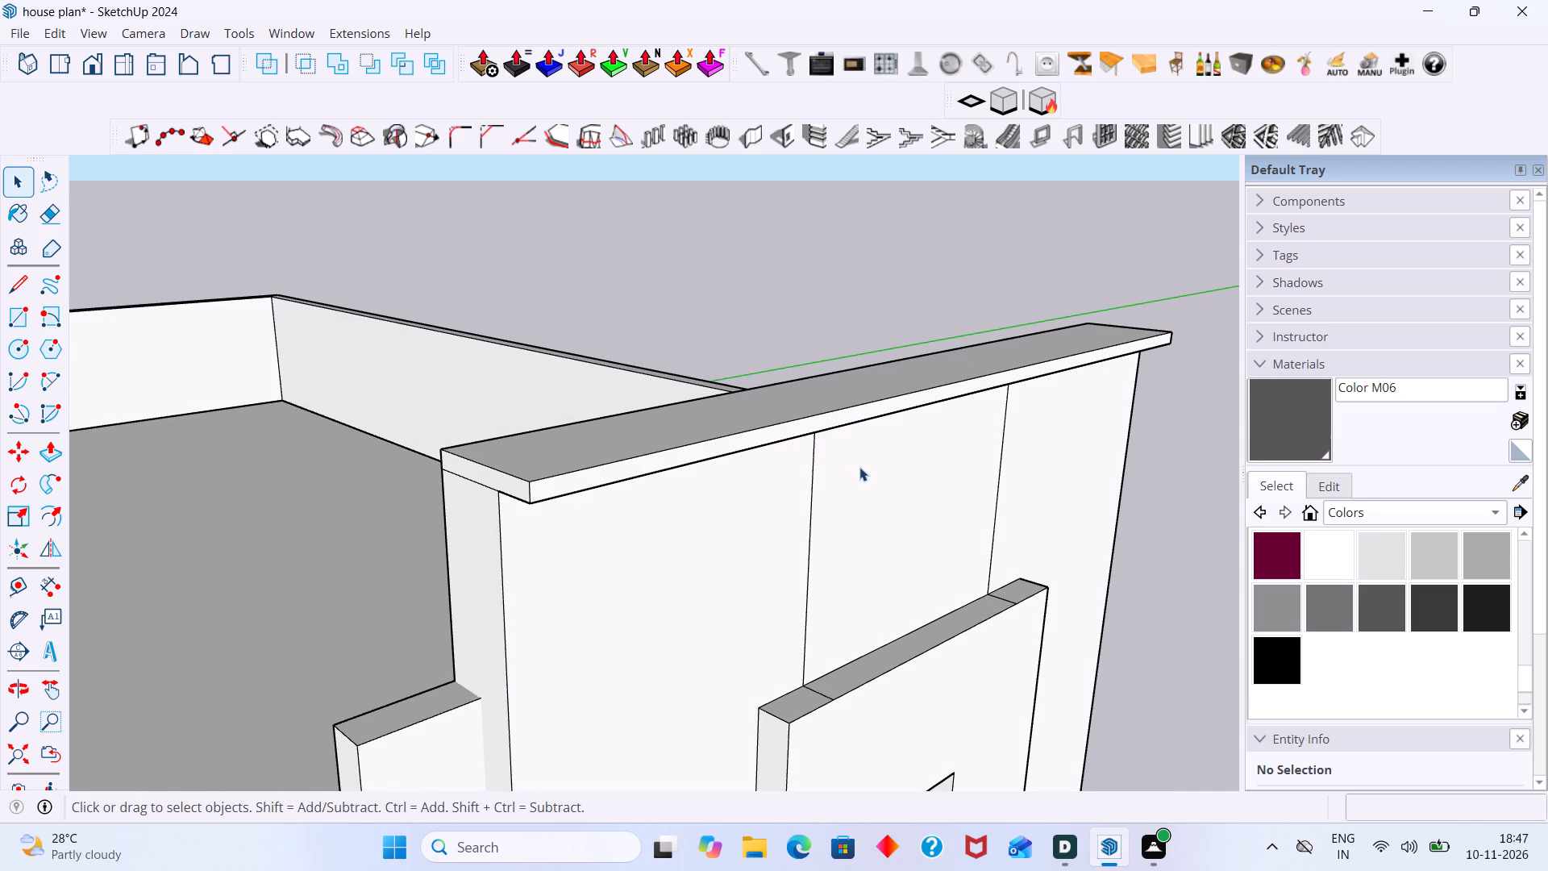
pyautogui.moveTo(708, 437); pyautogui.dragTo(806, 424, button='middle')
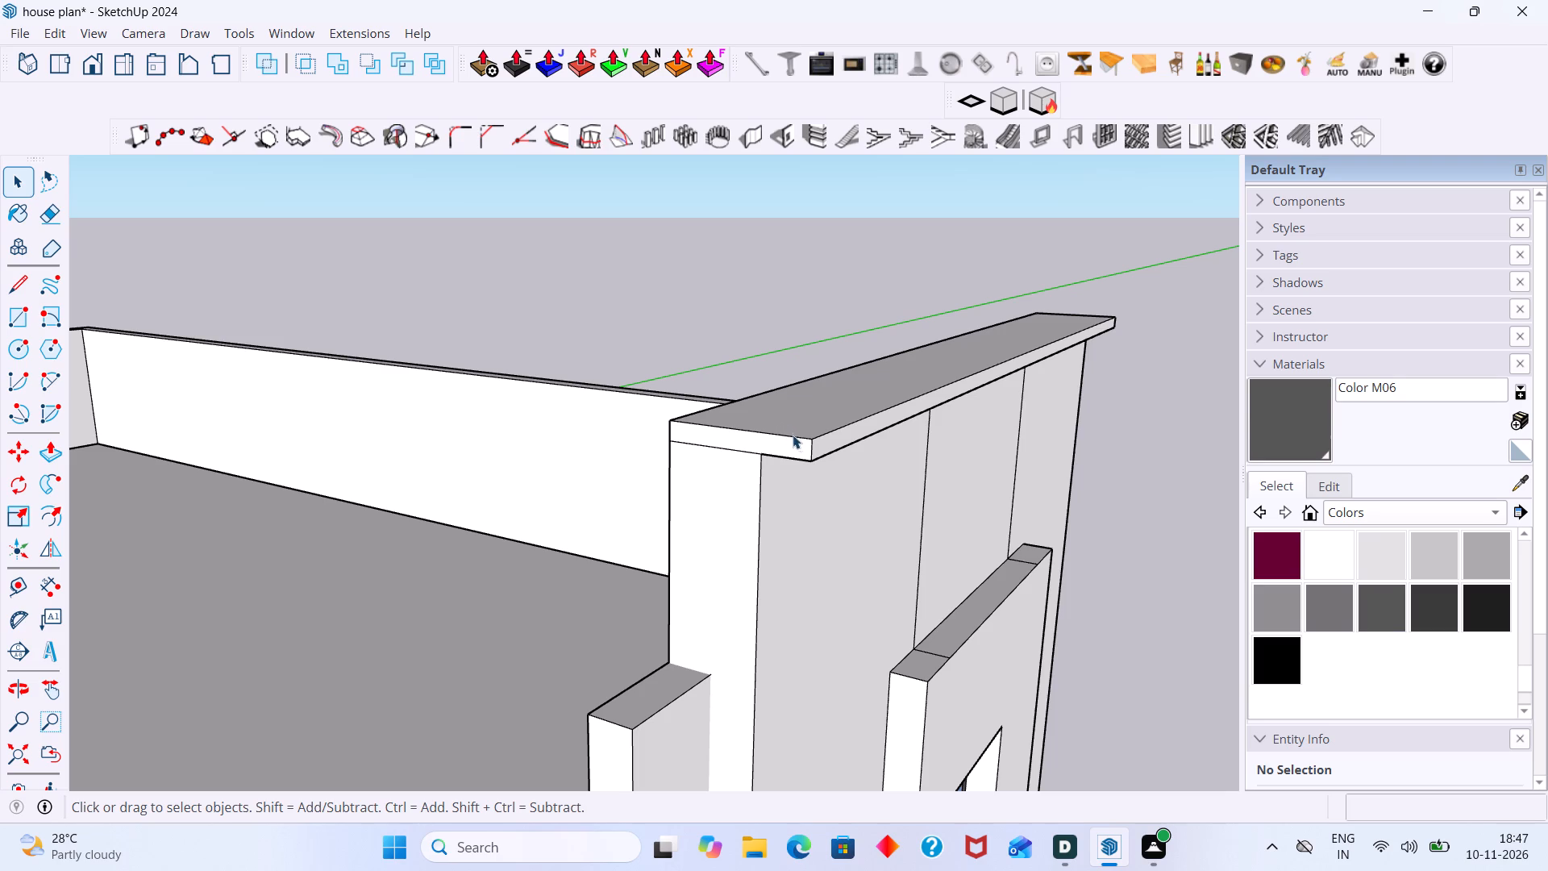
pyautogui.moveTo(749, 453); pyautogui.dragTo(881, 470, button='middle')
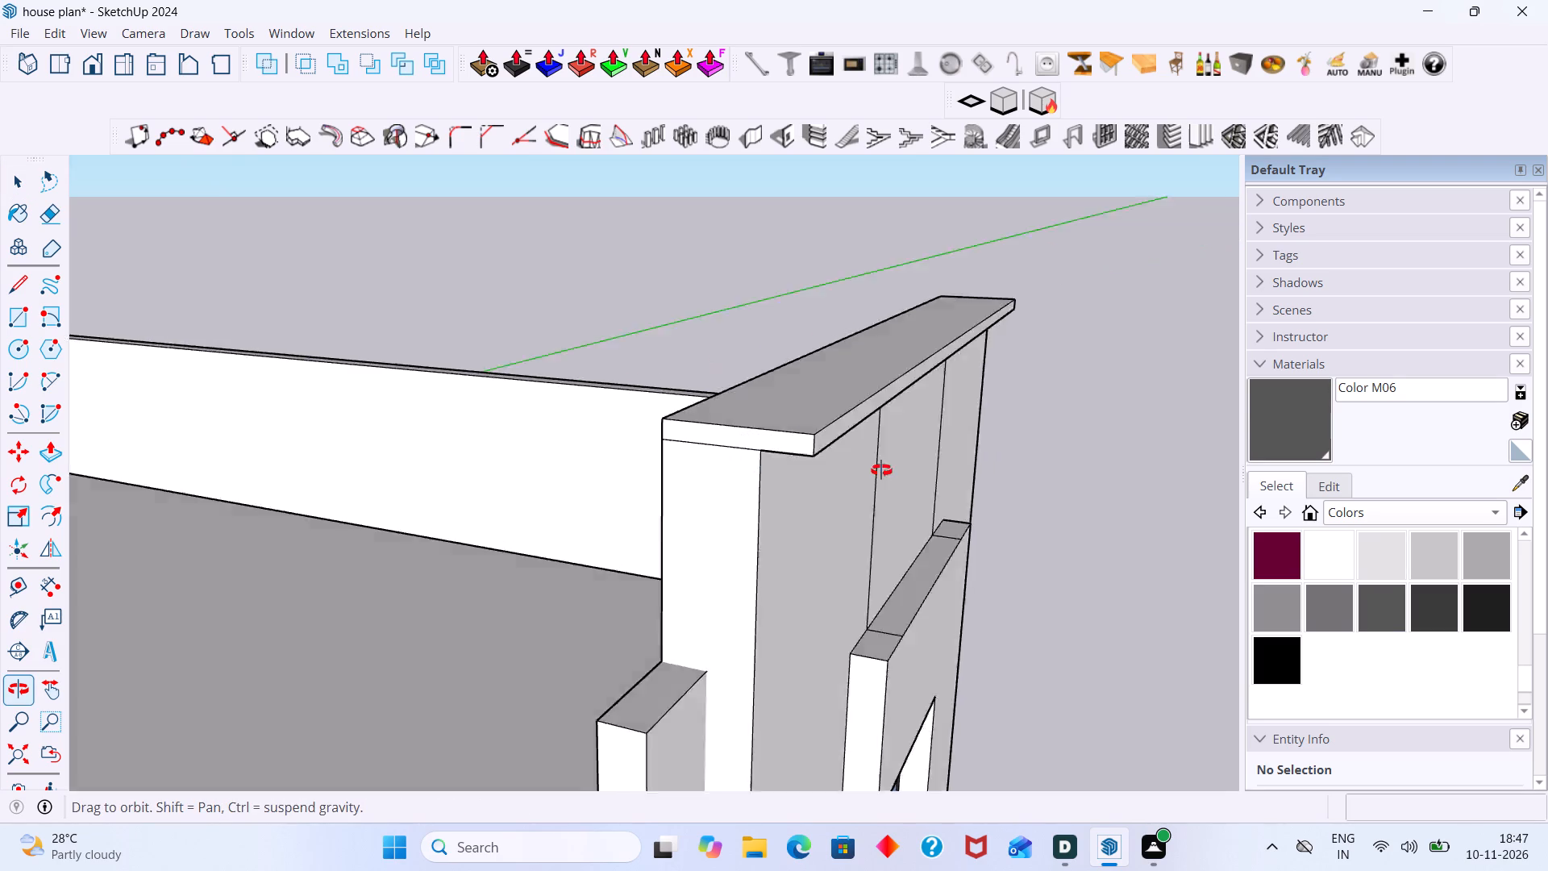
pyautogui.moveTo(881, 470); pyautogui.dragTo(1328, 464, button='middle')
pyautogui.scroll(2, 807, 382)
pyautogui.scroll(1, 666, 403)
pyautogui.scroll(-2, 635, 395)
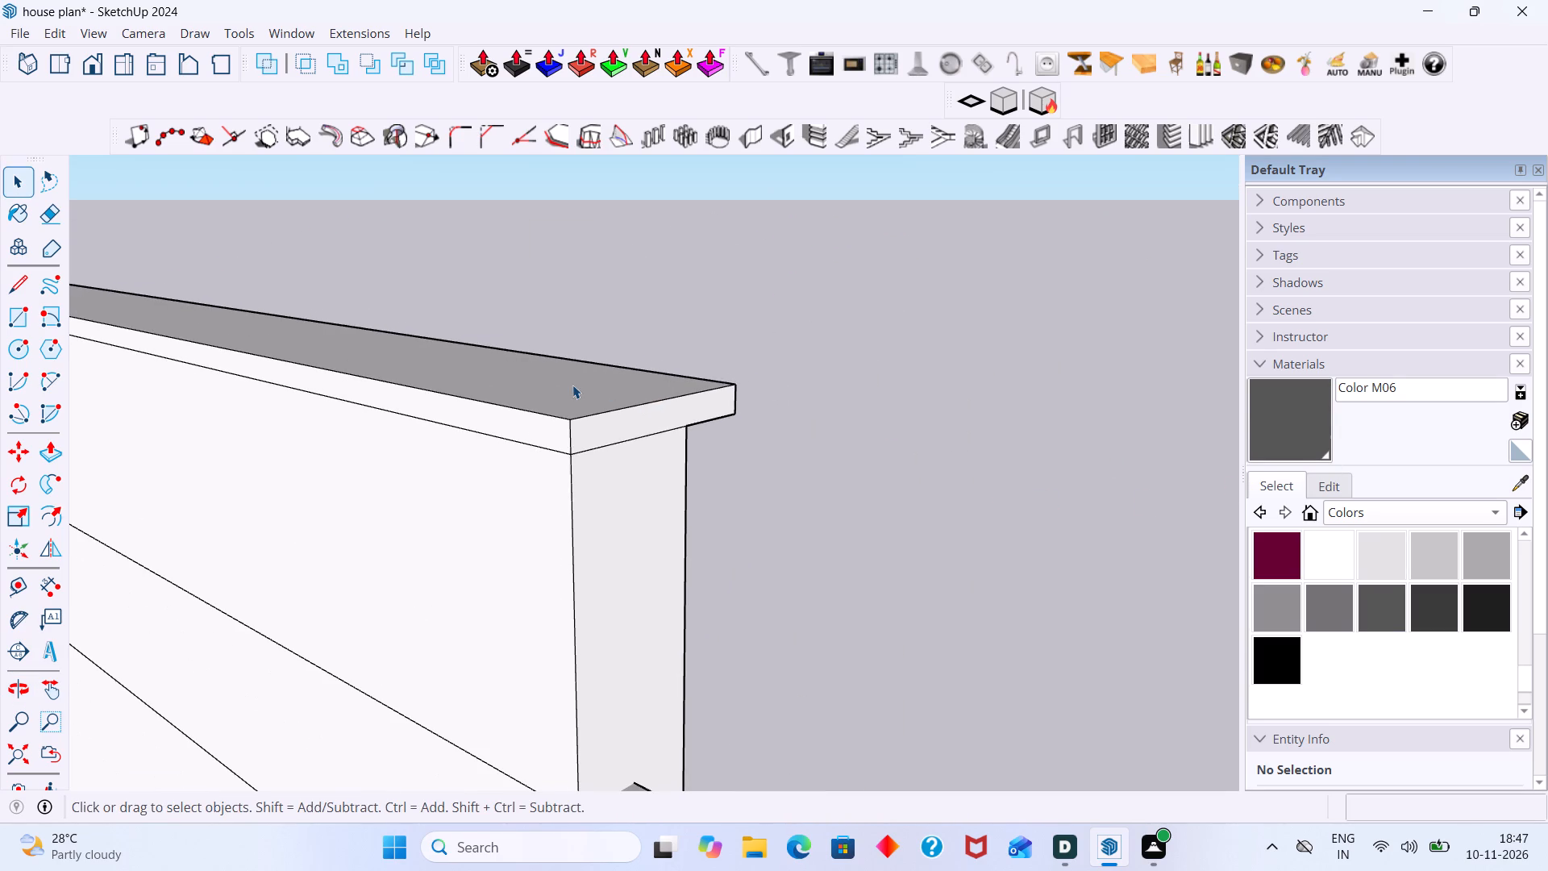
pyautogui.click(572, 385)
pyautogui.scroll(1, 578, 394)
pyautogui.moveTo(569, 402); pyautogui.dragTo(519, 448, button='middle')
pyautogui.scroll(3, 606, 415)
pyautogui.doubleClick(598, 410)
pyautogui.click(593, 407)
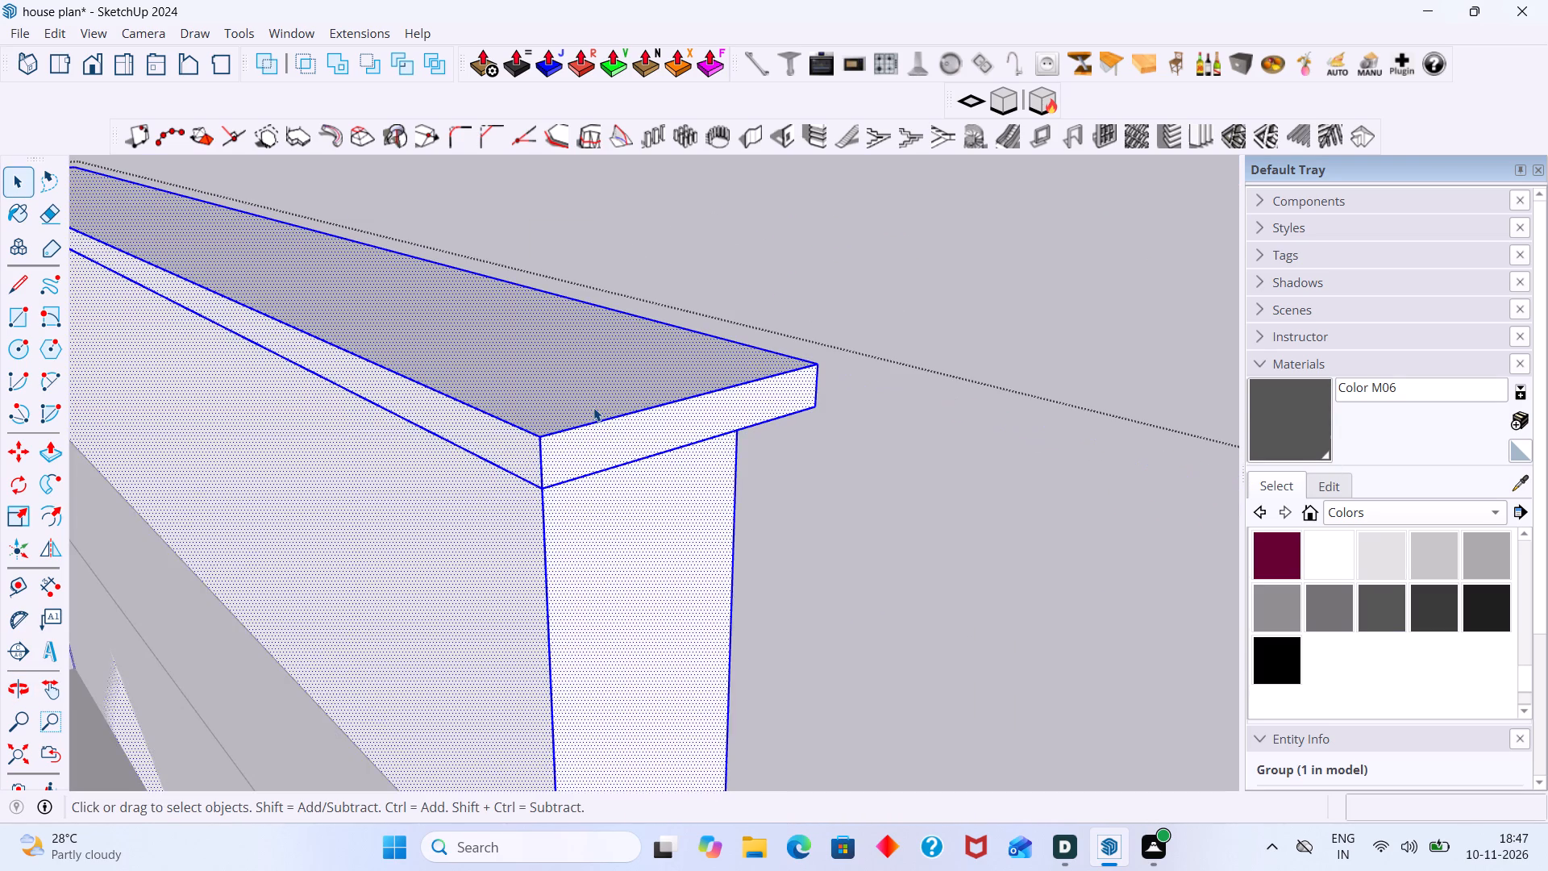
pyautogui.doubleClick(585, 398)
pyautogui.press('p')
pyautogui.click(590, 394)
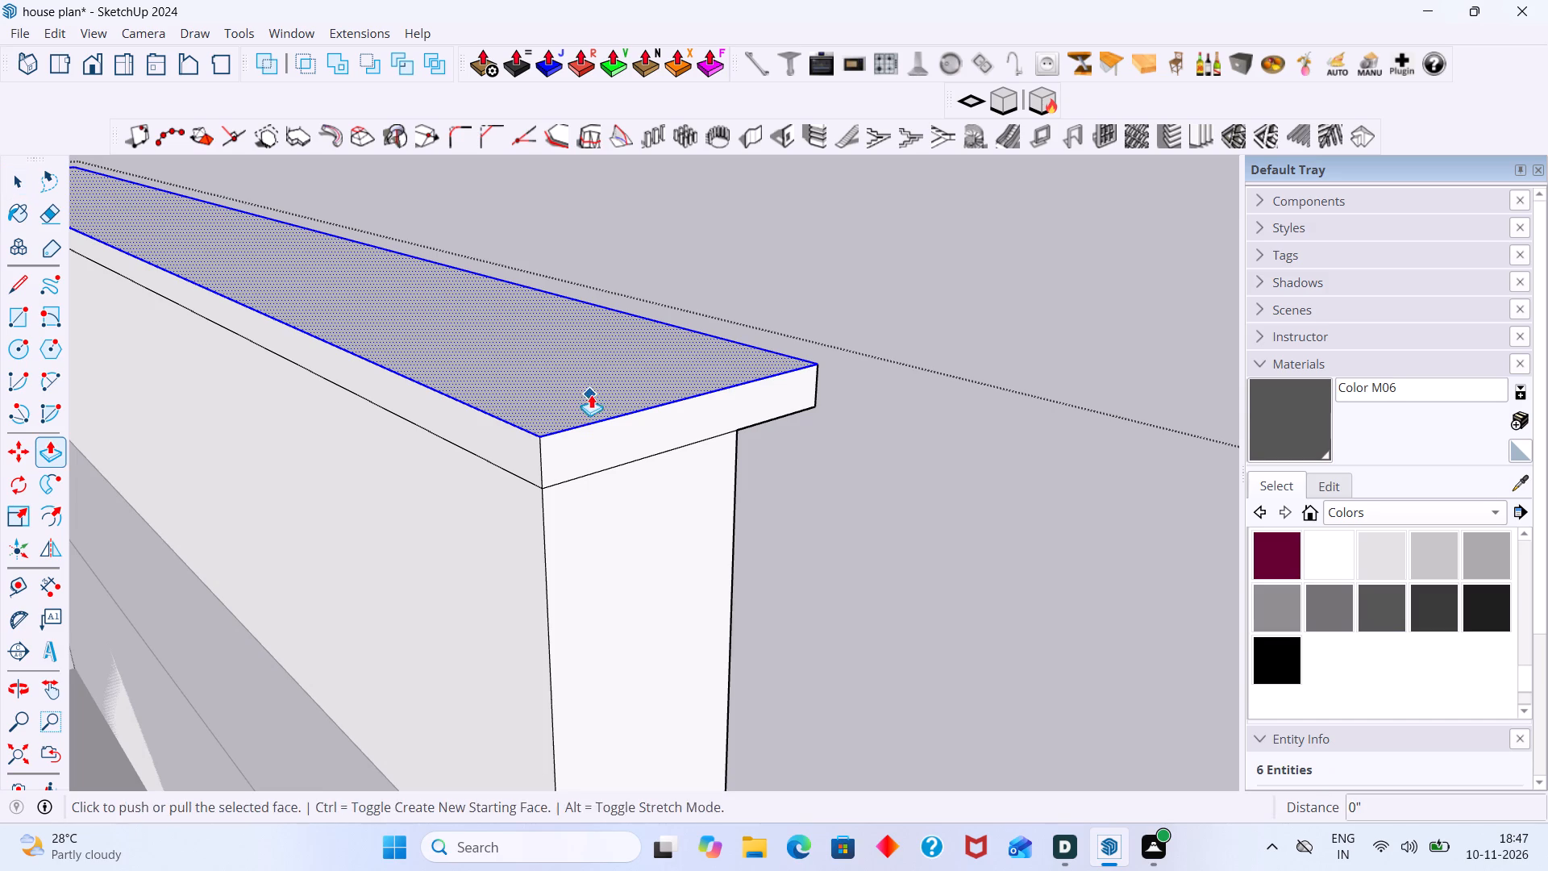
pyautogui.scroll(-6, 569, 336)
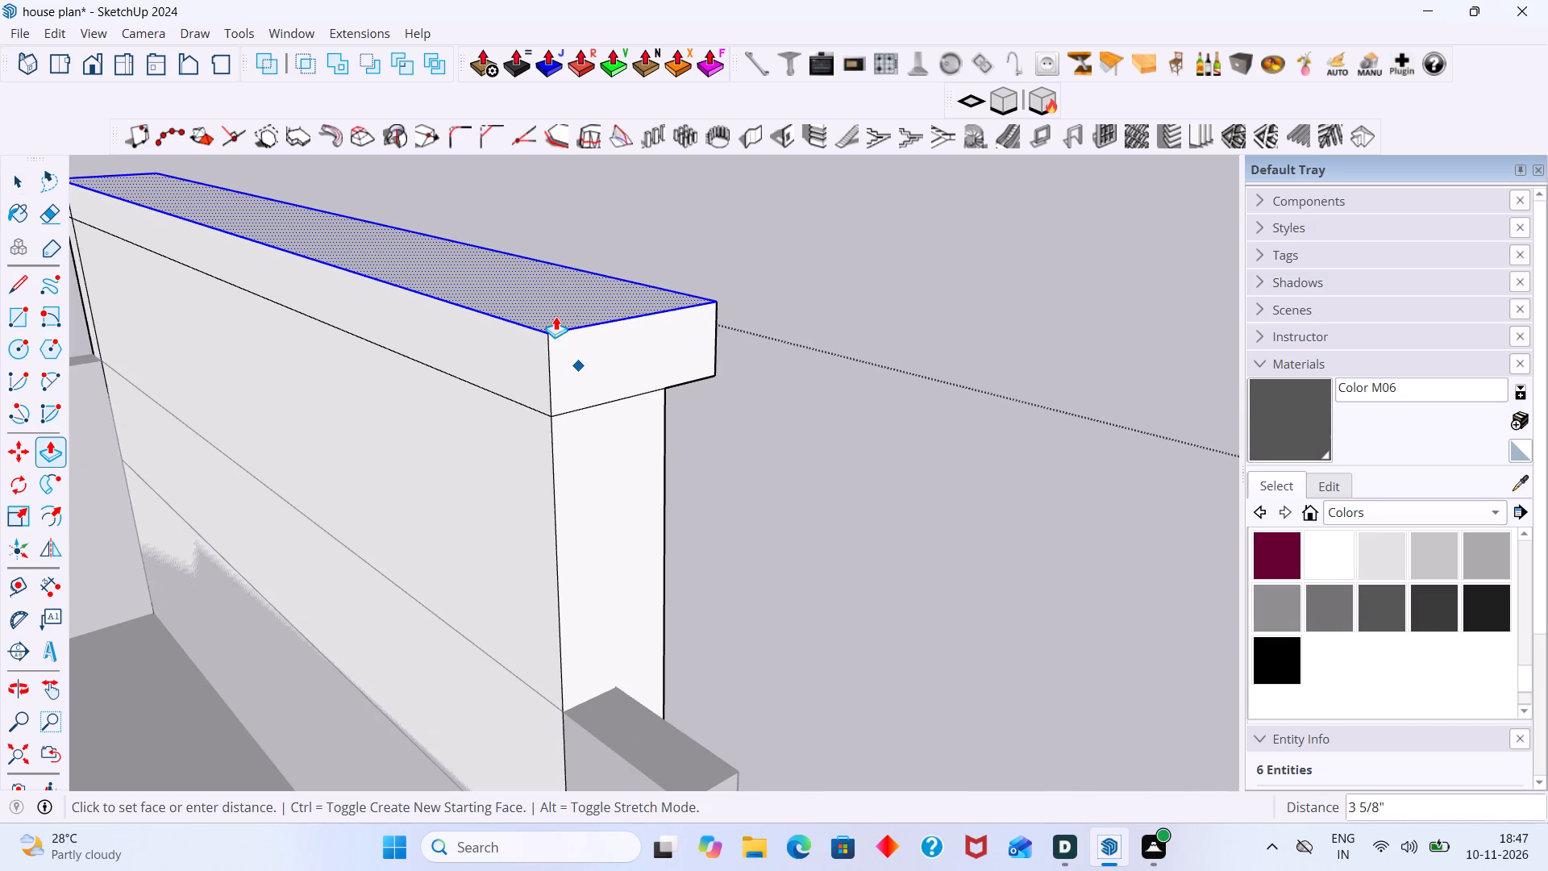
pyautogui.click(555, 315)
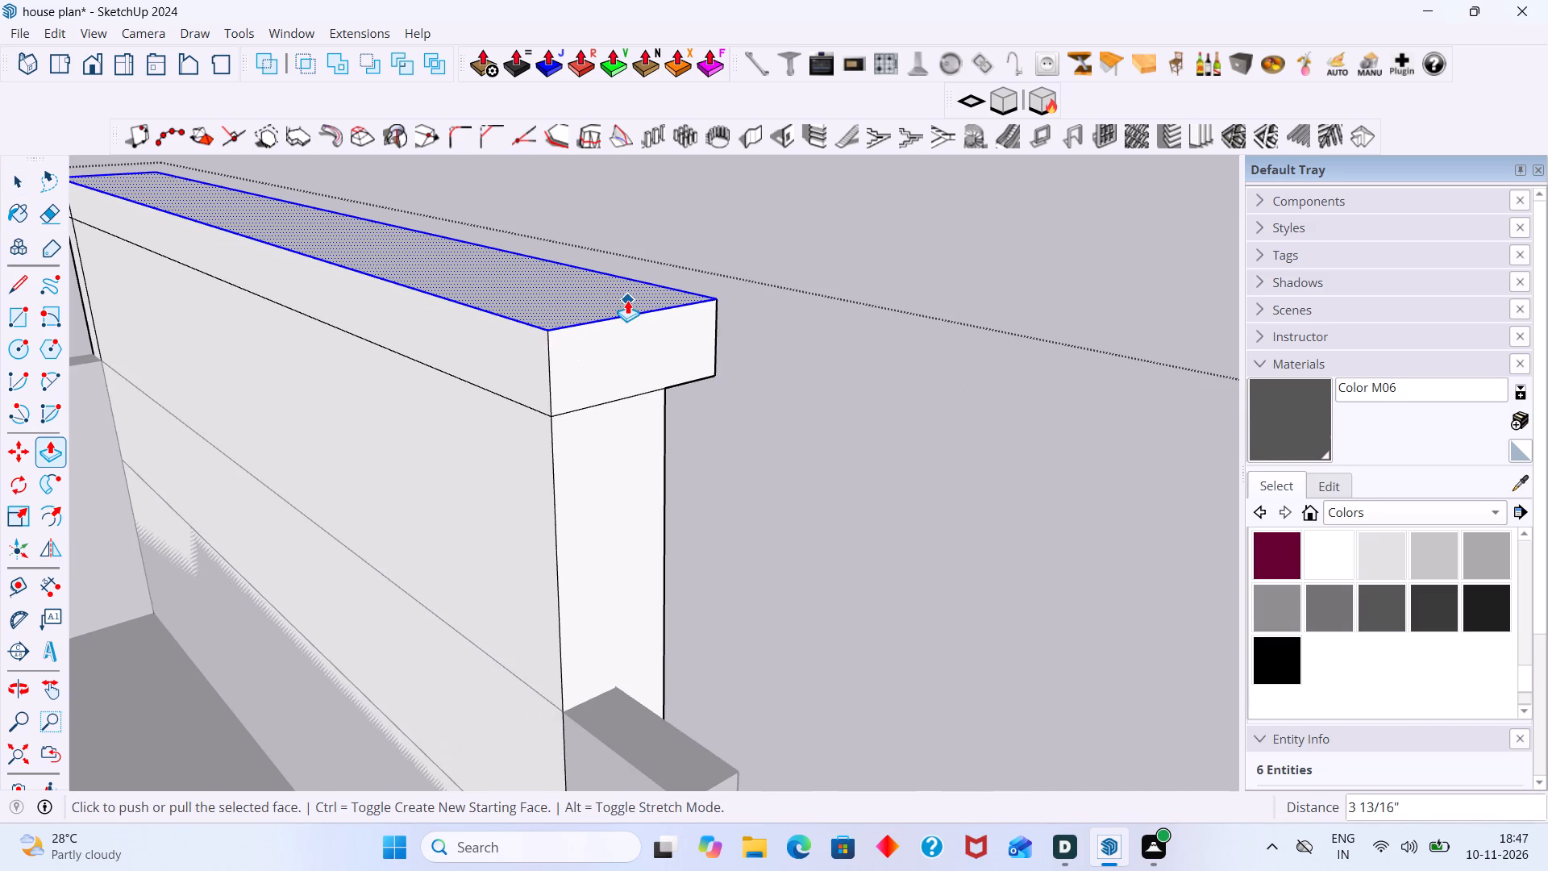
pyautogui.press('space')
pyautogui.click(843, 222)
# Extrude the cap's rear face outward past the wall, repeating the previous extrusion distance.
pyautogui.moveTo(793, 301); pyautogui.dragTo(845, 288, button='middle')
pyautogui.scroll(4, 618, 335)
pyautogui.click(478, 373)
pyautogui.scroll(1, 501, 373)
pyautogui.doubleClick(506, 371)
pyautogui.click(516, 367)
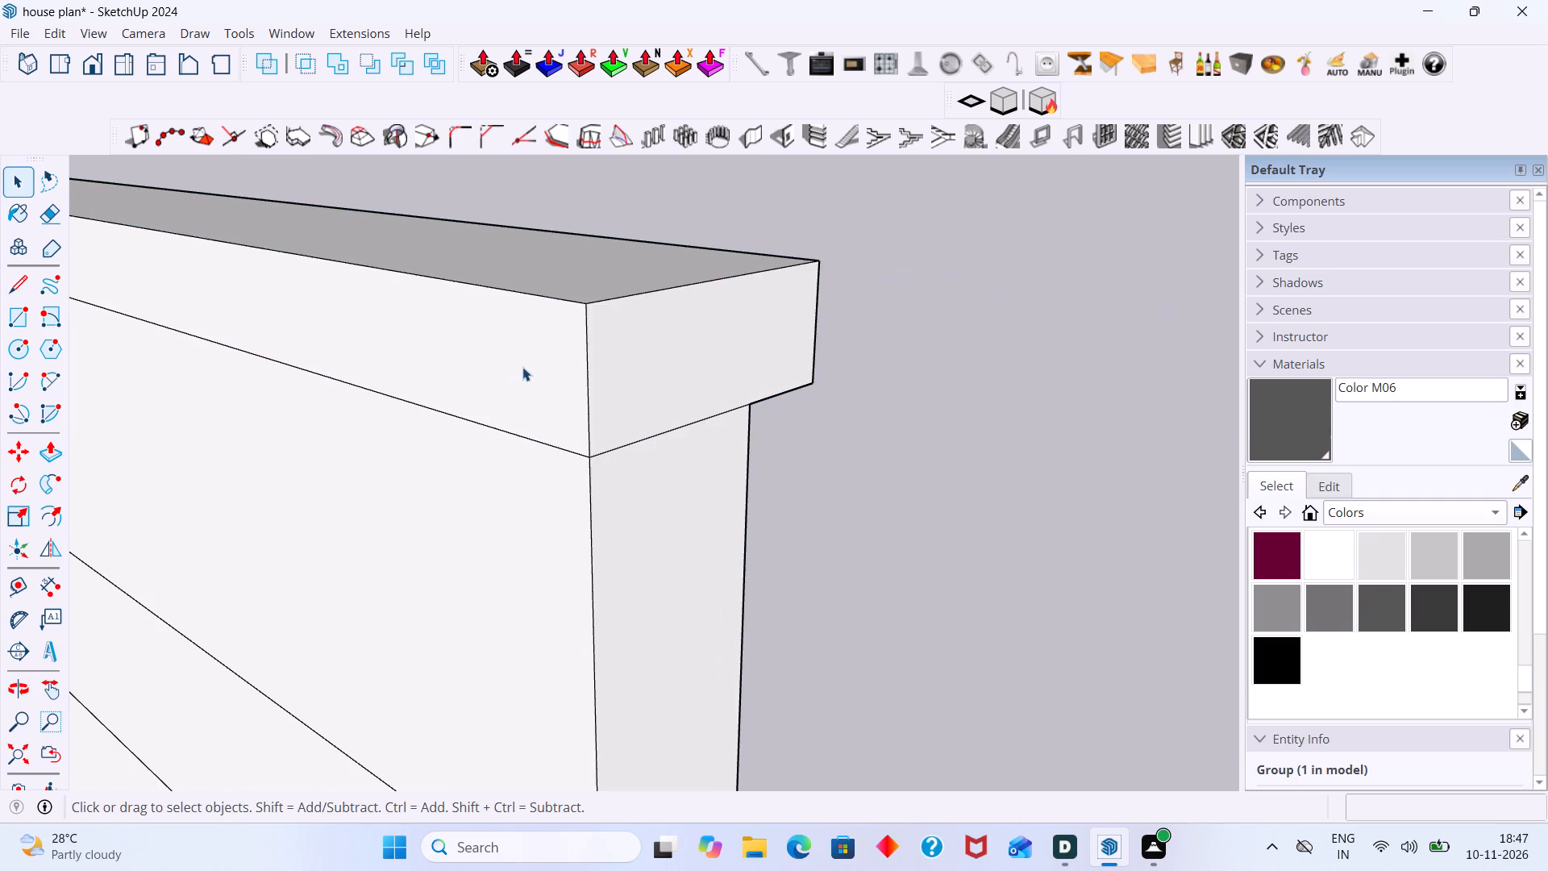
pyautogui.click(542, 367)
pyautogui.doubleClick(542, 367)
pyautogui.scroll(3, 539, 368)
pyautogui.click(538, 370)
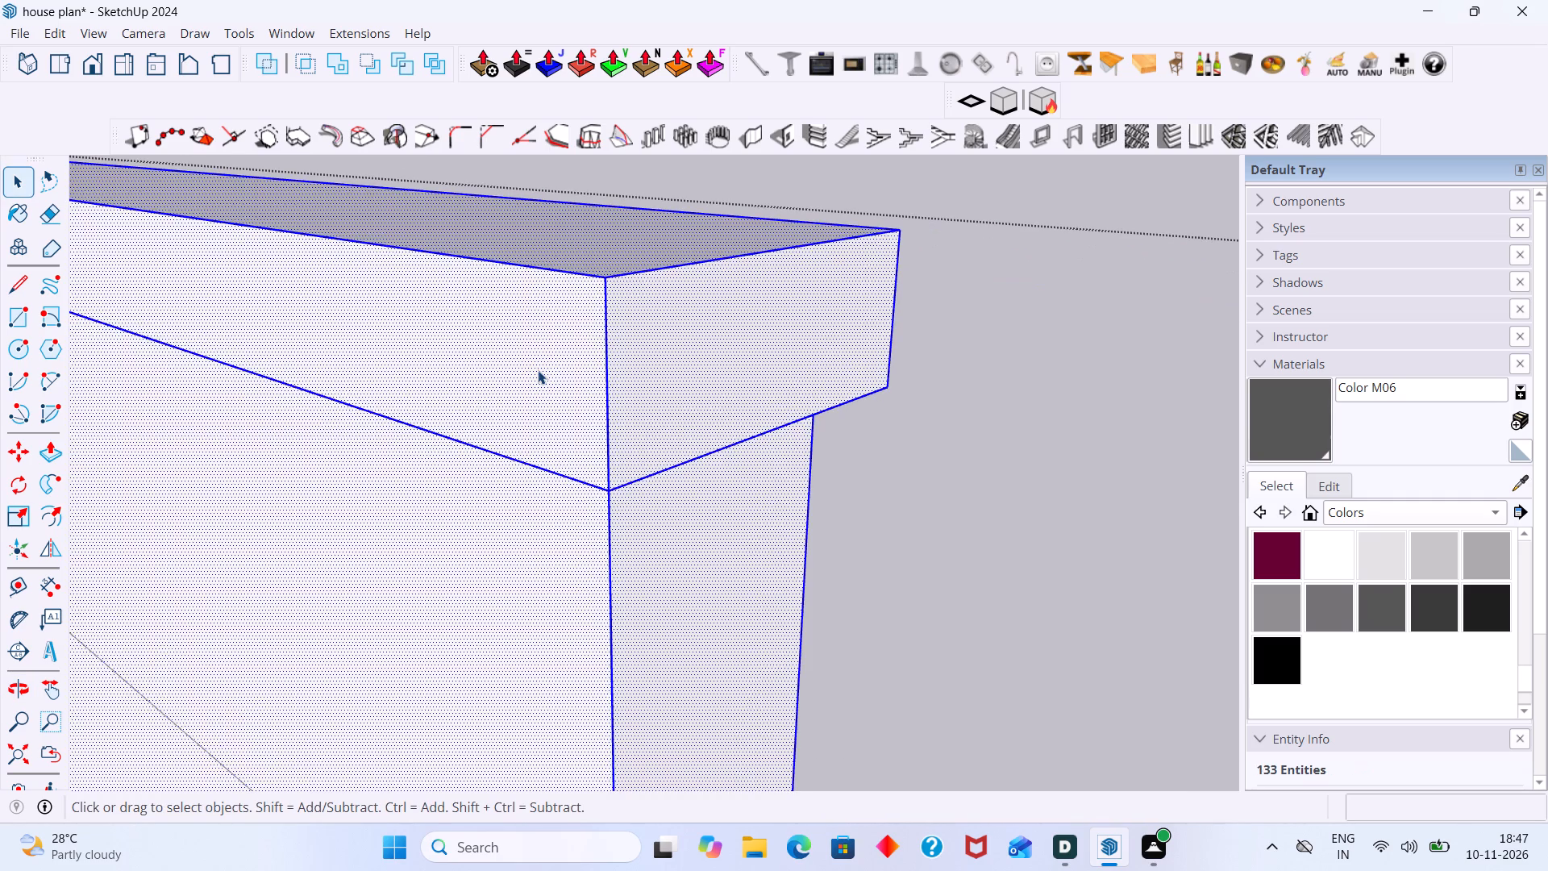
pyautogui.doubleClick(539, 369)
pyautogui.press('p')
pyautogui.click(543, 369)
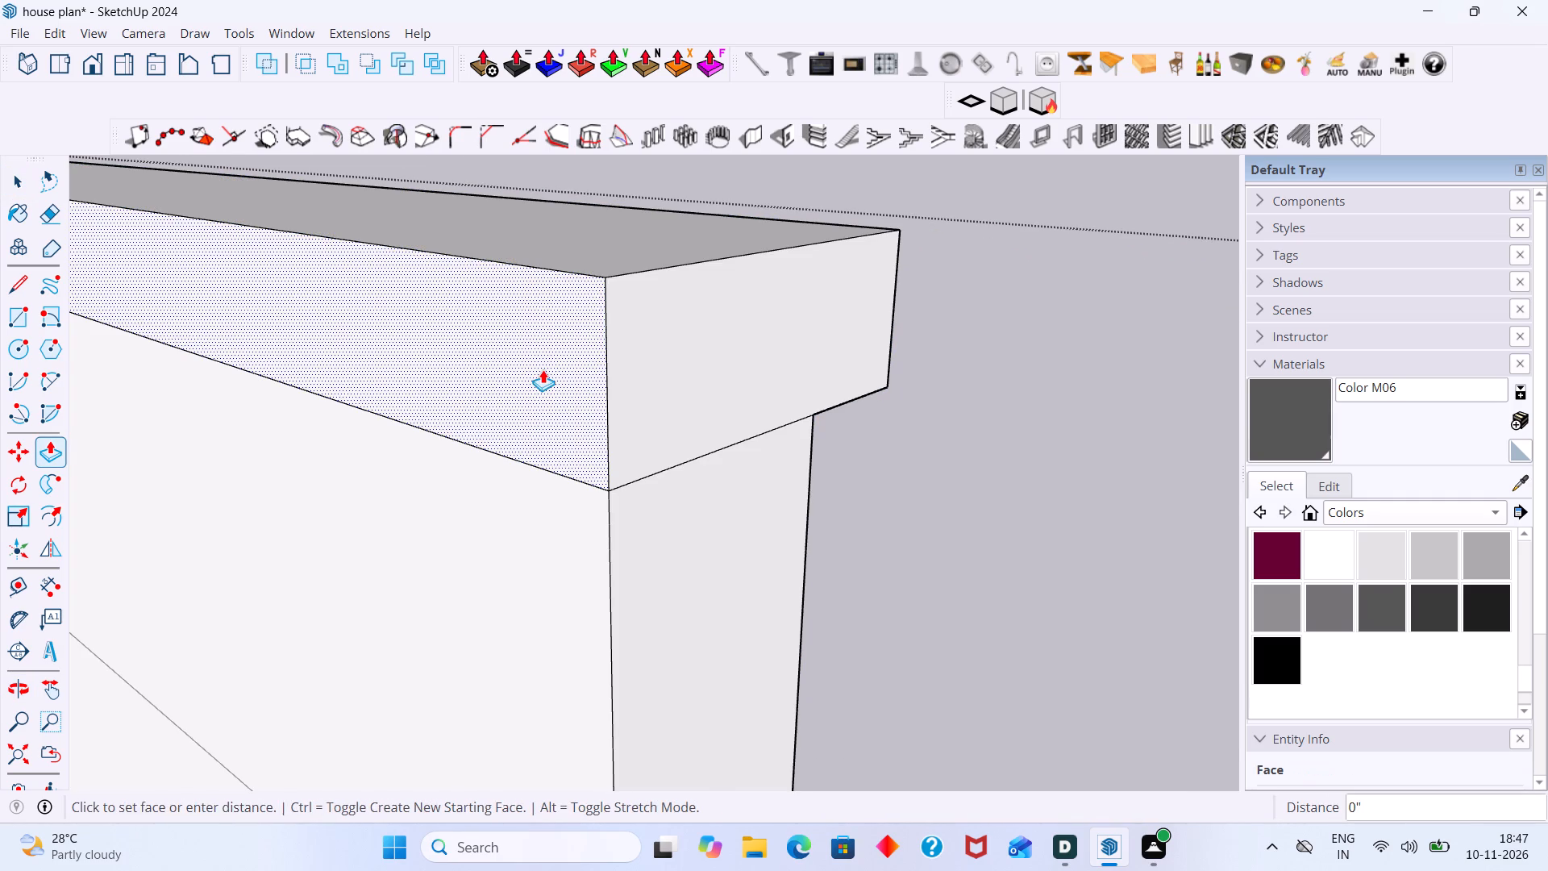
pyautogui.click(543, 369)
pyautogui.press('space')
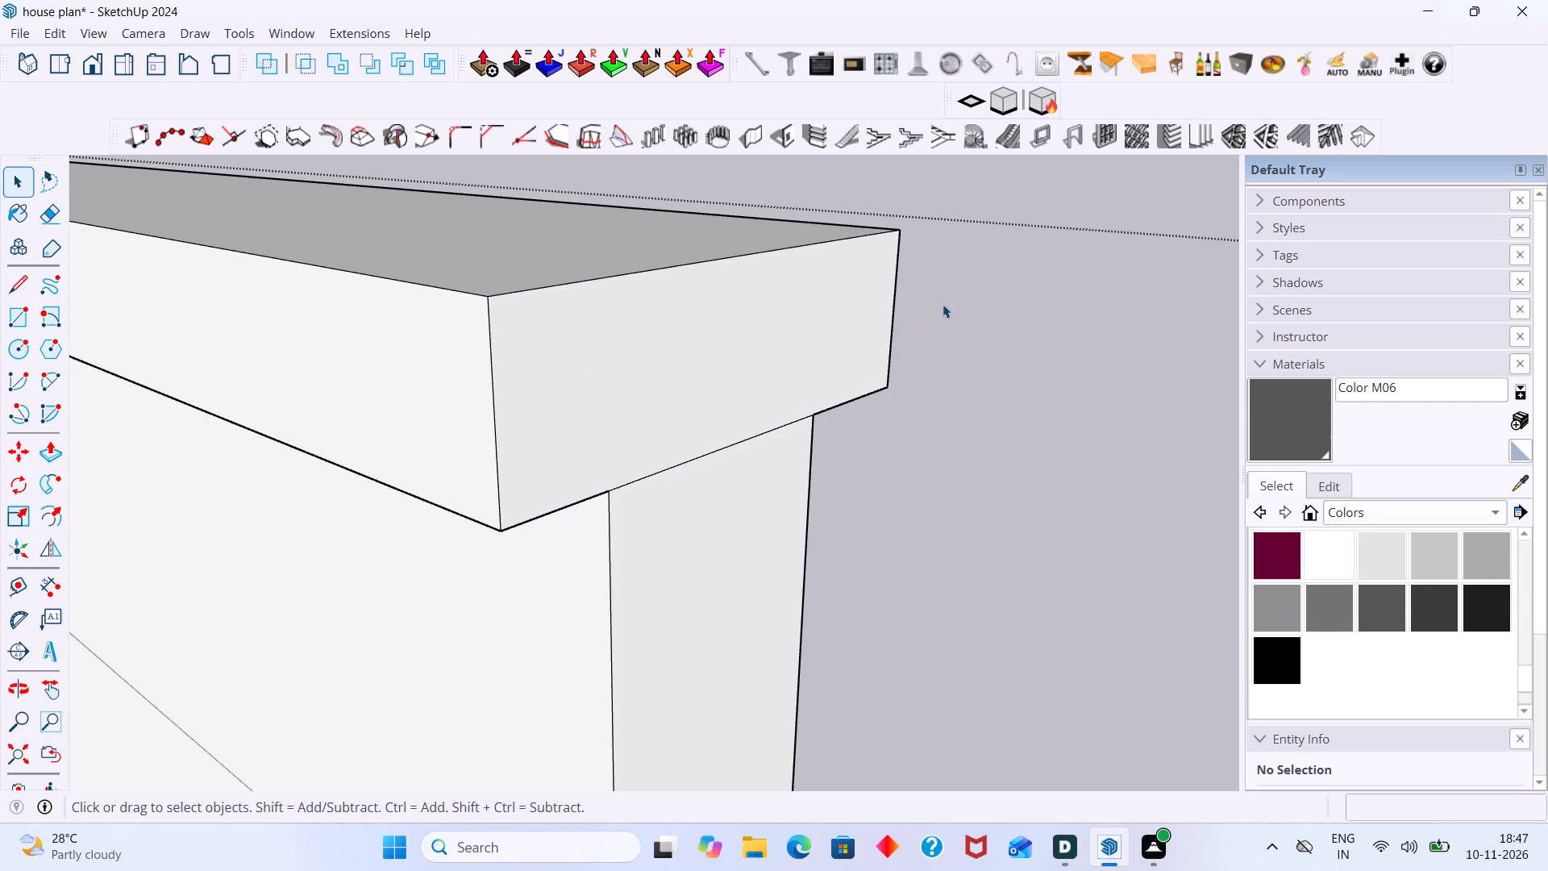
# Extrude the remaining recessed end section of the cap's rear face outward, repeating the previous extrusion distance.
pyautogui.scroll(-11, 943, 304)
pyautogui.moveTo(922, 357); pyautogui.dragTo(374, 503, button='middle')
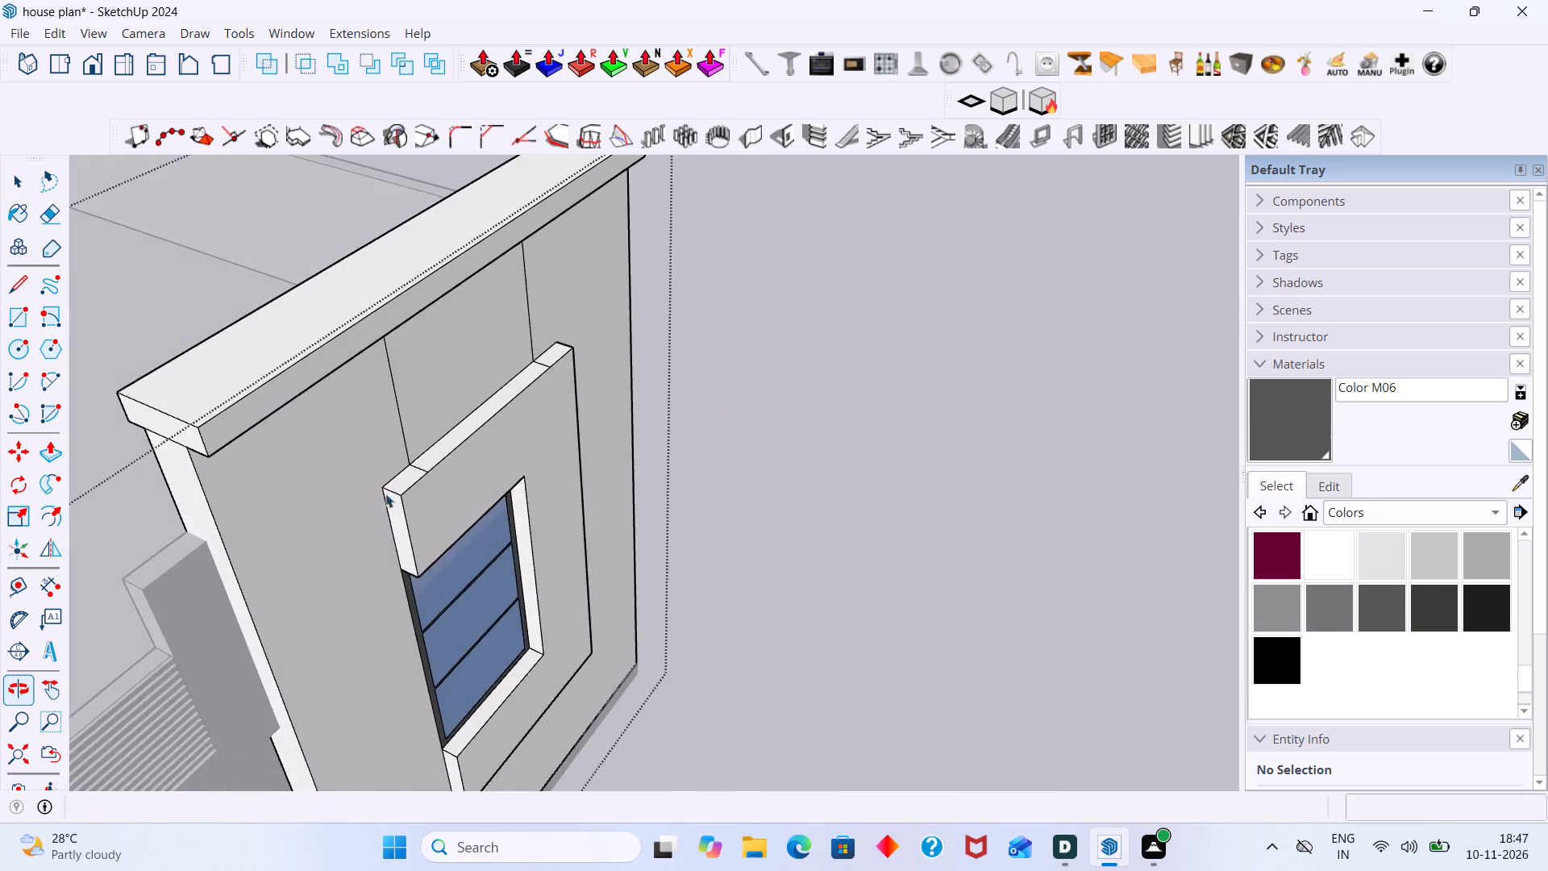
pyautogui.scroll(-9, 398, 484)
pyautogui.keyDown('shift'); pyautogui.moveTo(478, 461); pyautogui.dragTo(418, 603, button='middle'); pyautogui.keyUp('shift')
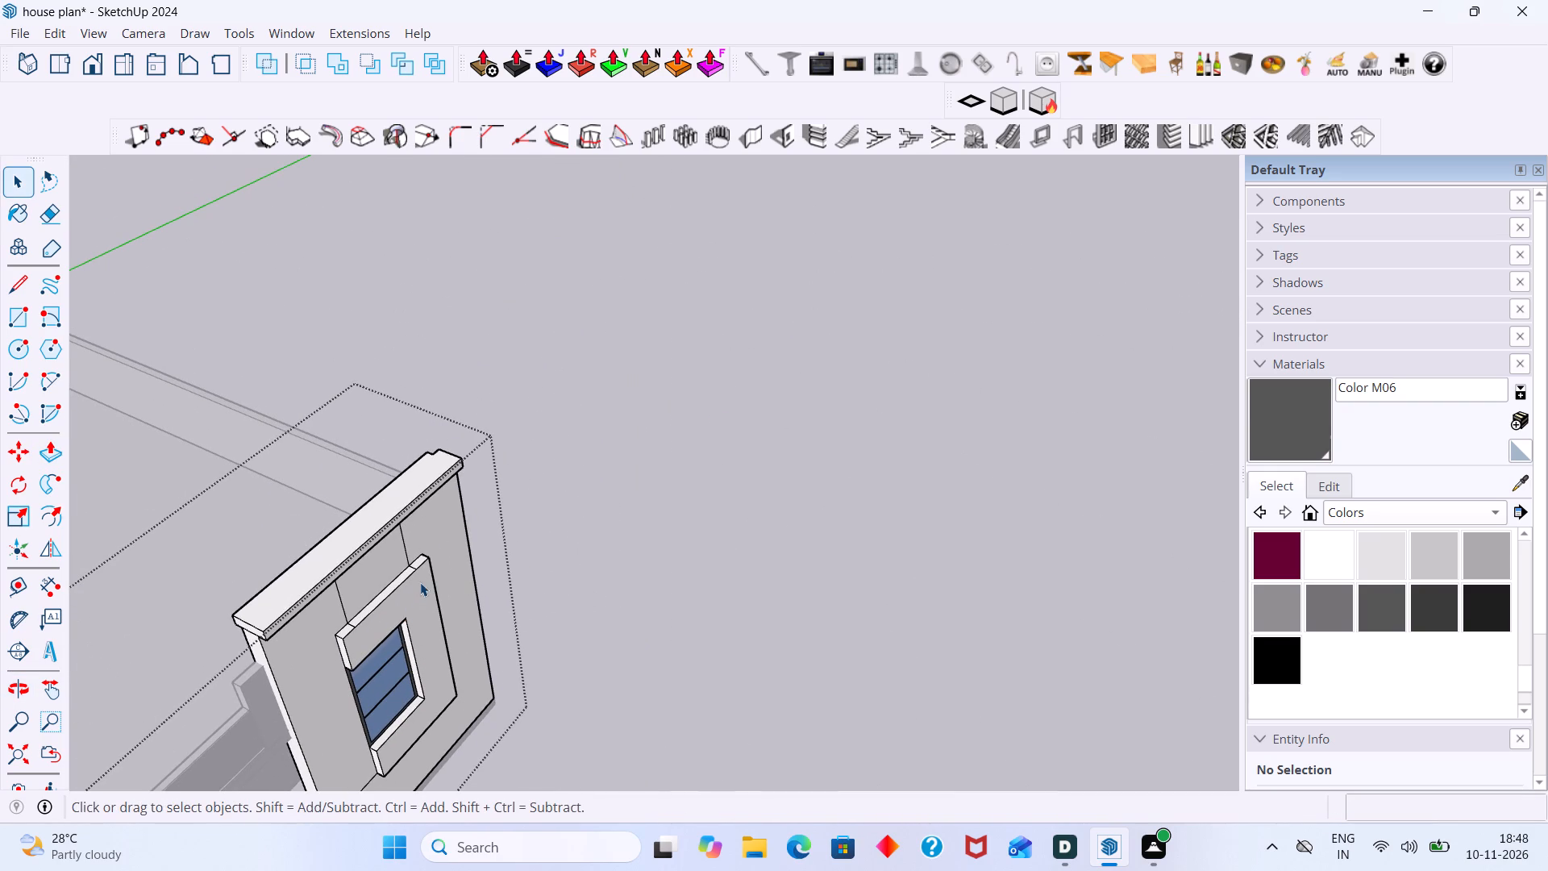
pyautogui.moveTo(452, 542); pyautogui.dragTo(719, 538, button='middle')
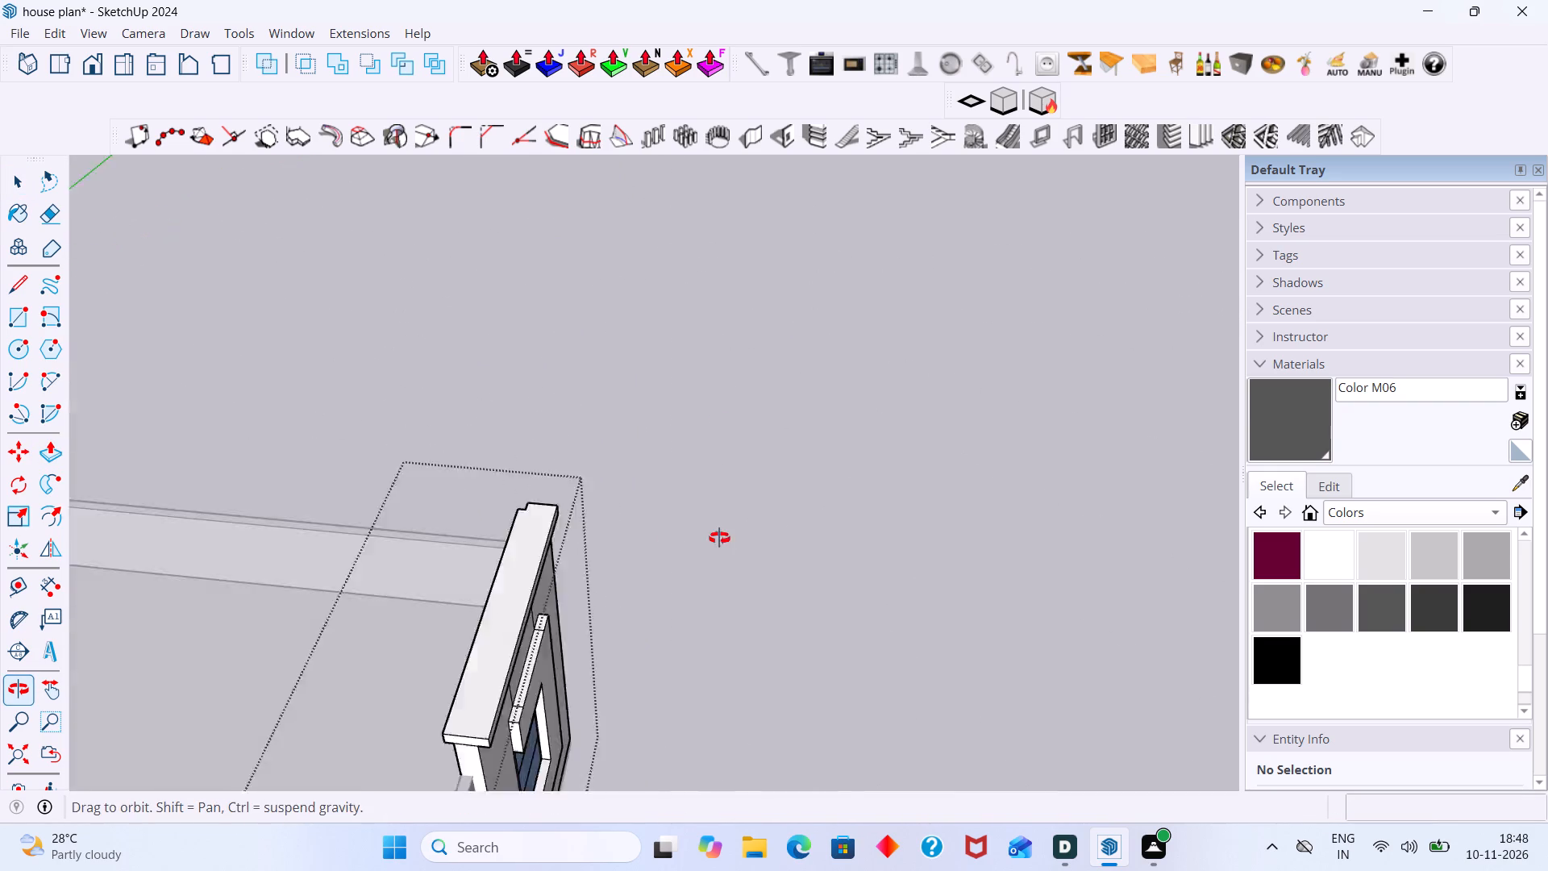
pyautogui.moveTo(719, 538); pyautogui.dragTo(983, 482, button='middle')
pyautogui.scroll(16, 829, 435)
pyautogui.moveTo(809, 452); pyautogui.dragTo(916, 407, button='middle')
pyautogui.scroll(2, 765, 425)
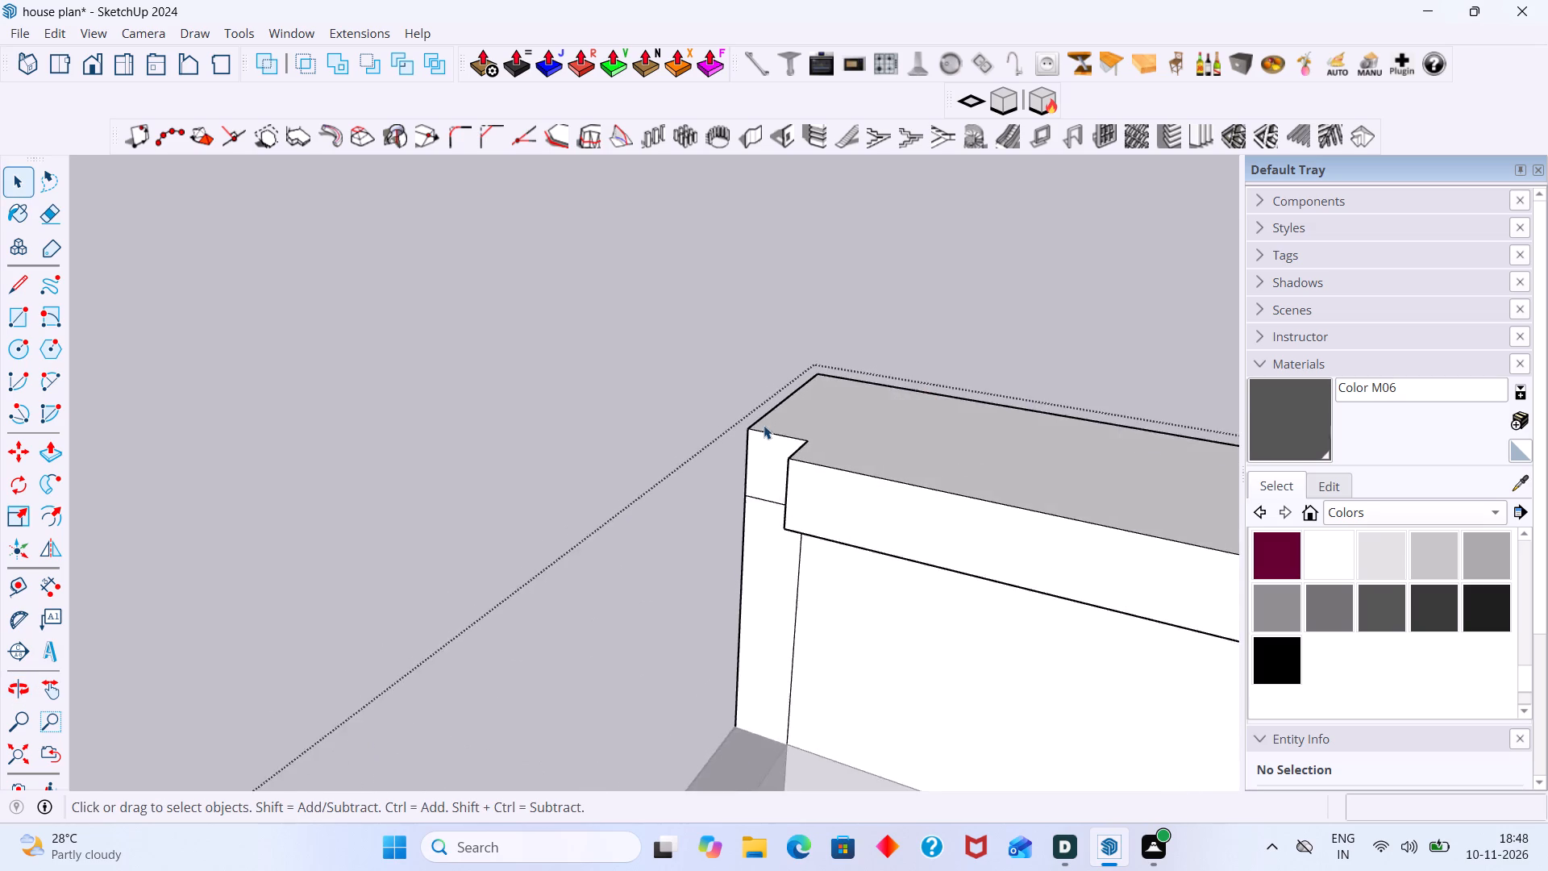
pyautogui.scroll(5, 764, 425)
pyautogui.click(782, 463)
pyautogui.press('p')
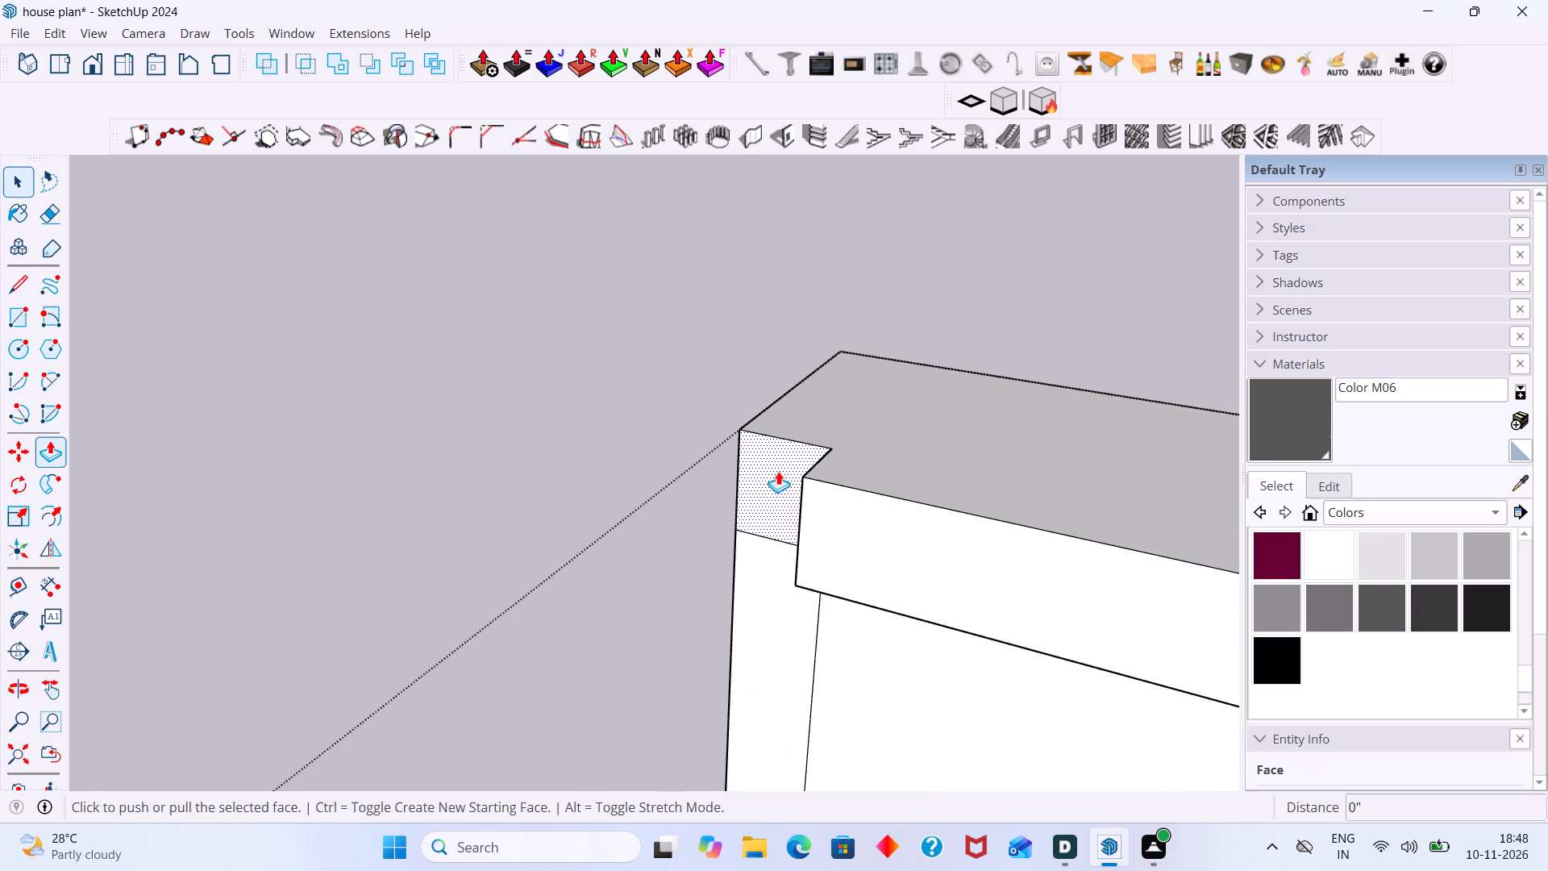
pyautogui.doubleClick(778, 471)
pyautogui.press('space')
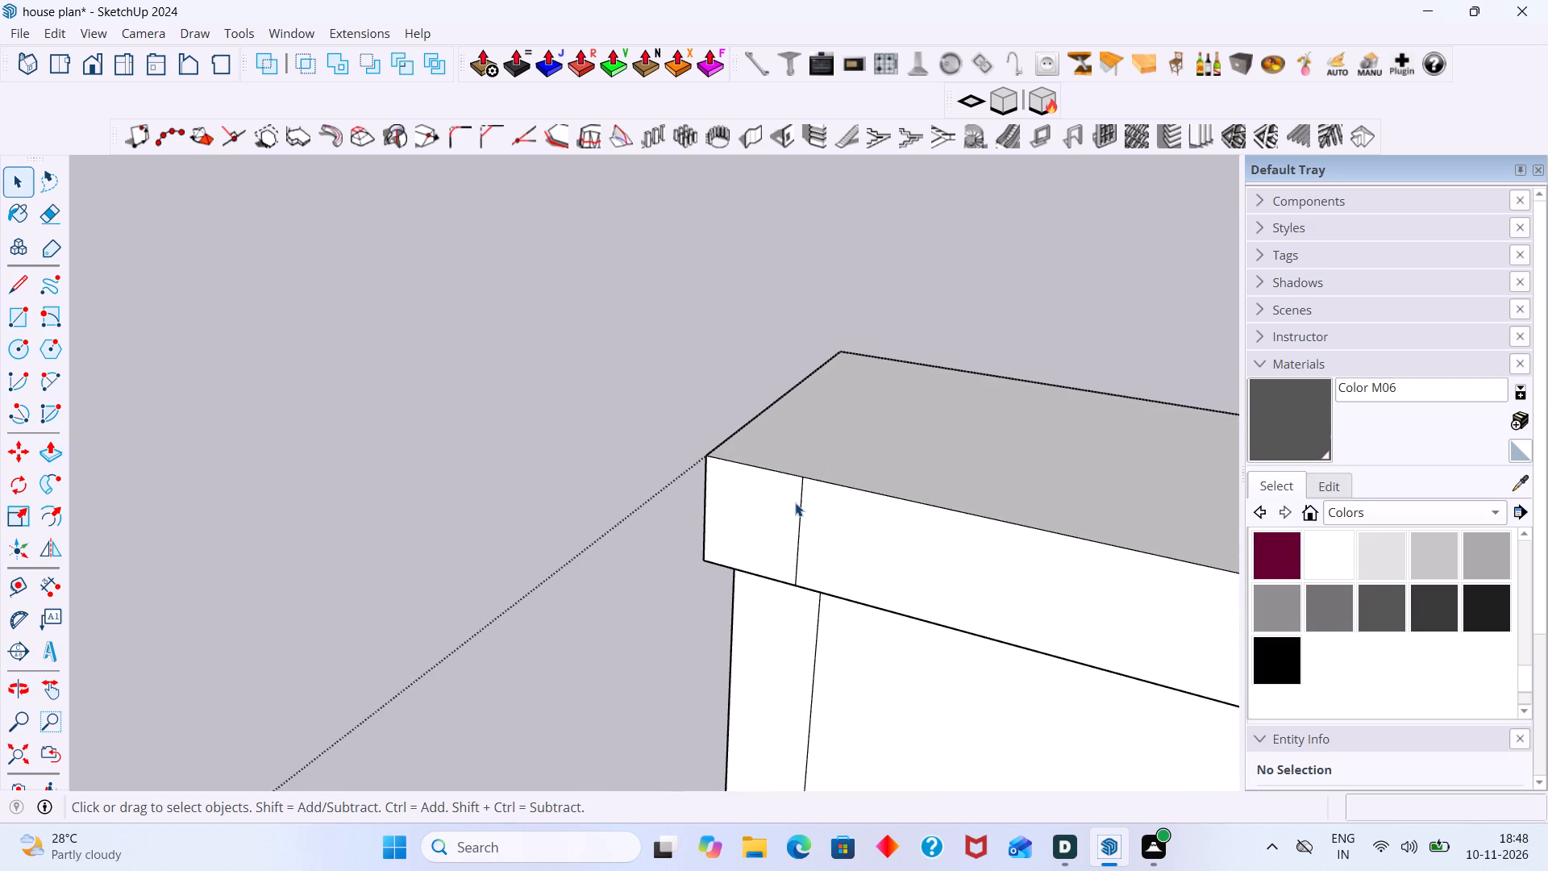
# Erase the vertical seam line on the cap's rear face and the one on the tall wall's rear face below it.
pyautogui.click(799, 502)
pyautogui.press('Delete')
pyautogui.scroll(-6, 798, 496)
pyautogui.moveTo(796, 506); pyautogui.dragTo(933, 324, button='middle')
pyautogui.moveTo(815, 512); pyautogui.dragTo(844, 427, button='middle')
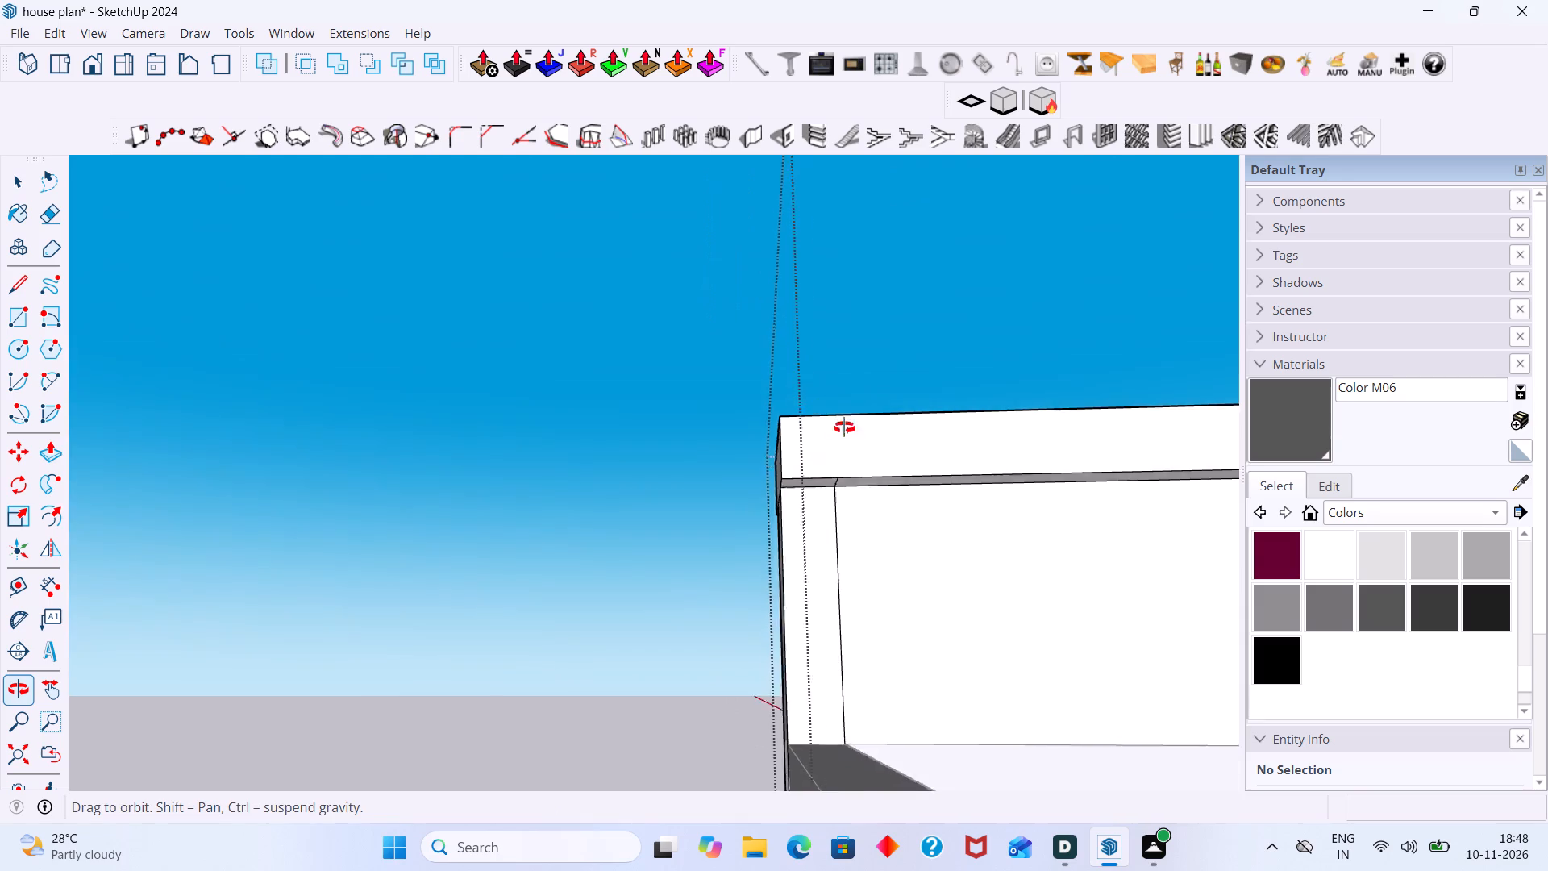
pyautogui.moveTo(844, 427); pyautogui.dragTo(801, 398, button='middle')
pyautogui.scroll(-4, 793, 444)
pyautogui.moveTo(822, 479); pyautogui.dragTo(792, 536, button='middle')
pyautogui.scroll(5, 838, 538)
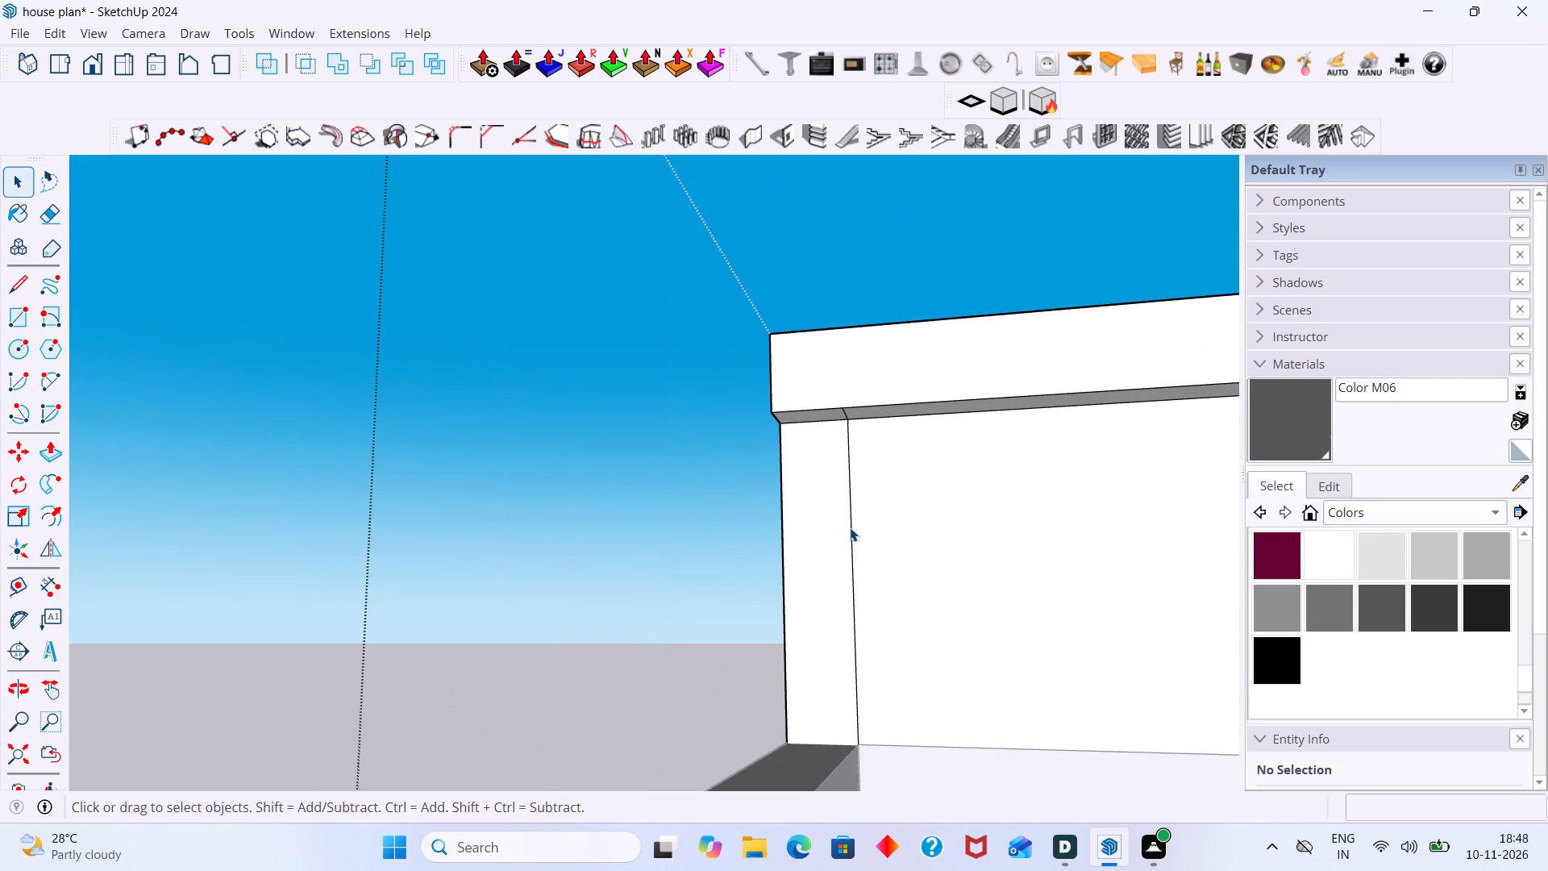
pyautogui.click(850, 527)
pyautogui.press('Delete')
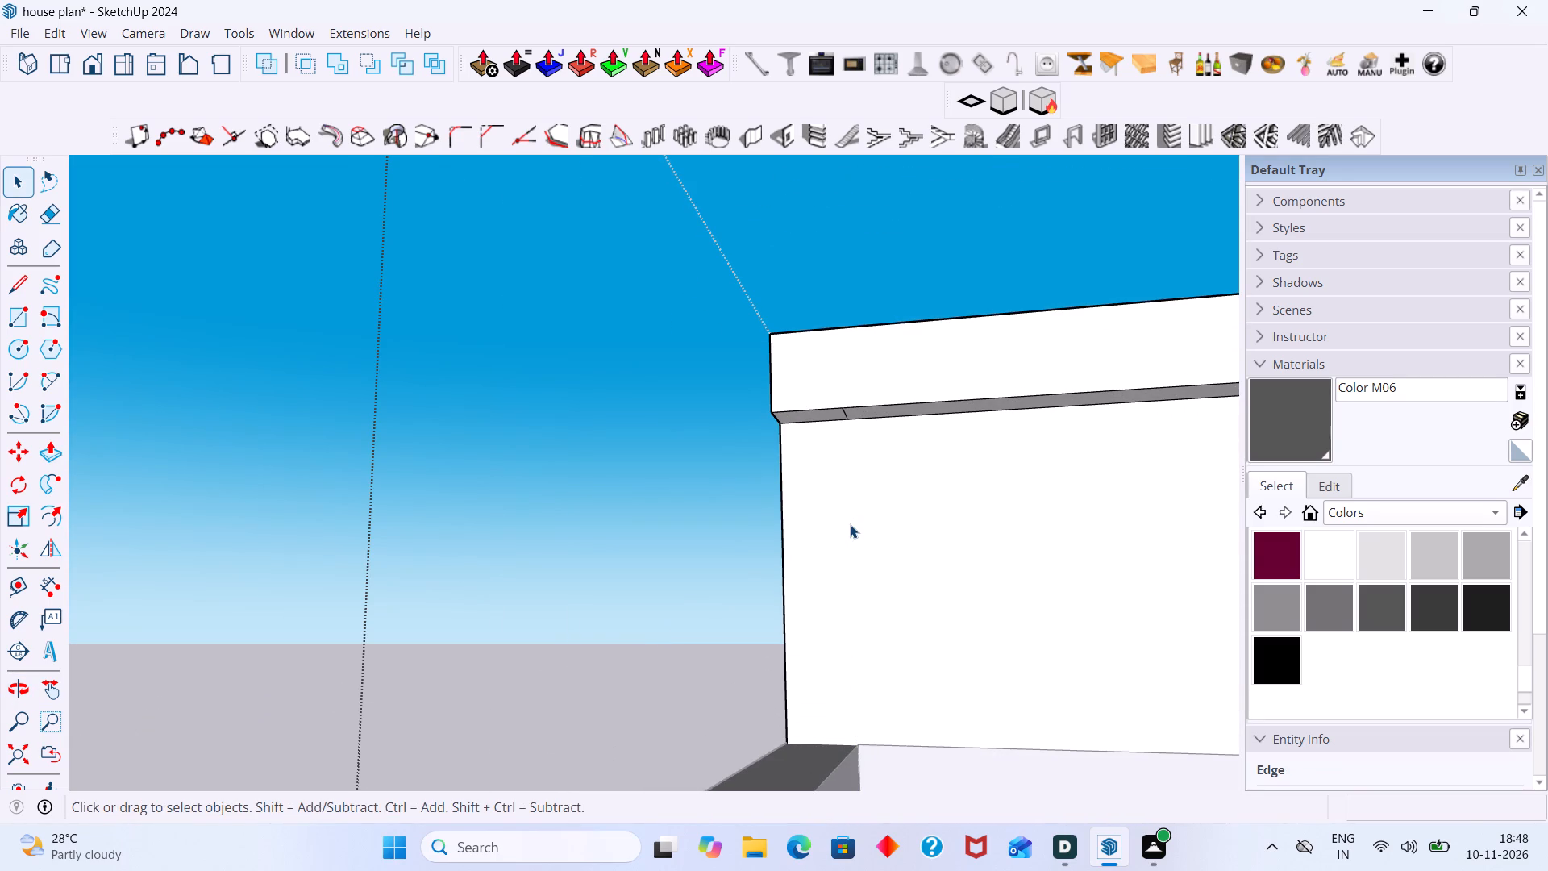
# Erase the short seam line across the underside of the cap's rear overhang.
pyautogui.scroll(7, 851, 431)
pyautogui.press('e')
pyautogui.moveTo(826, 428); pyautogui.dragTo(829, 355, button='middle')
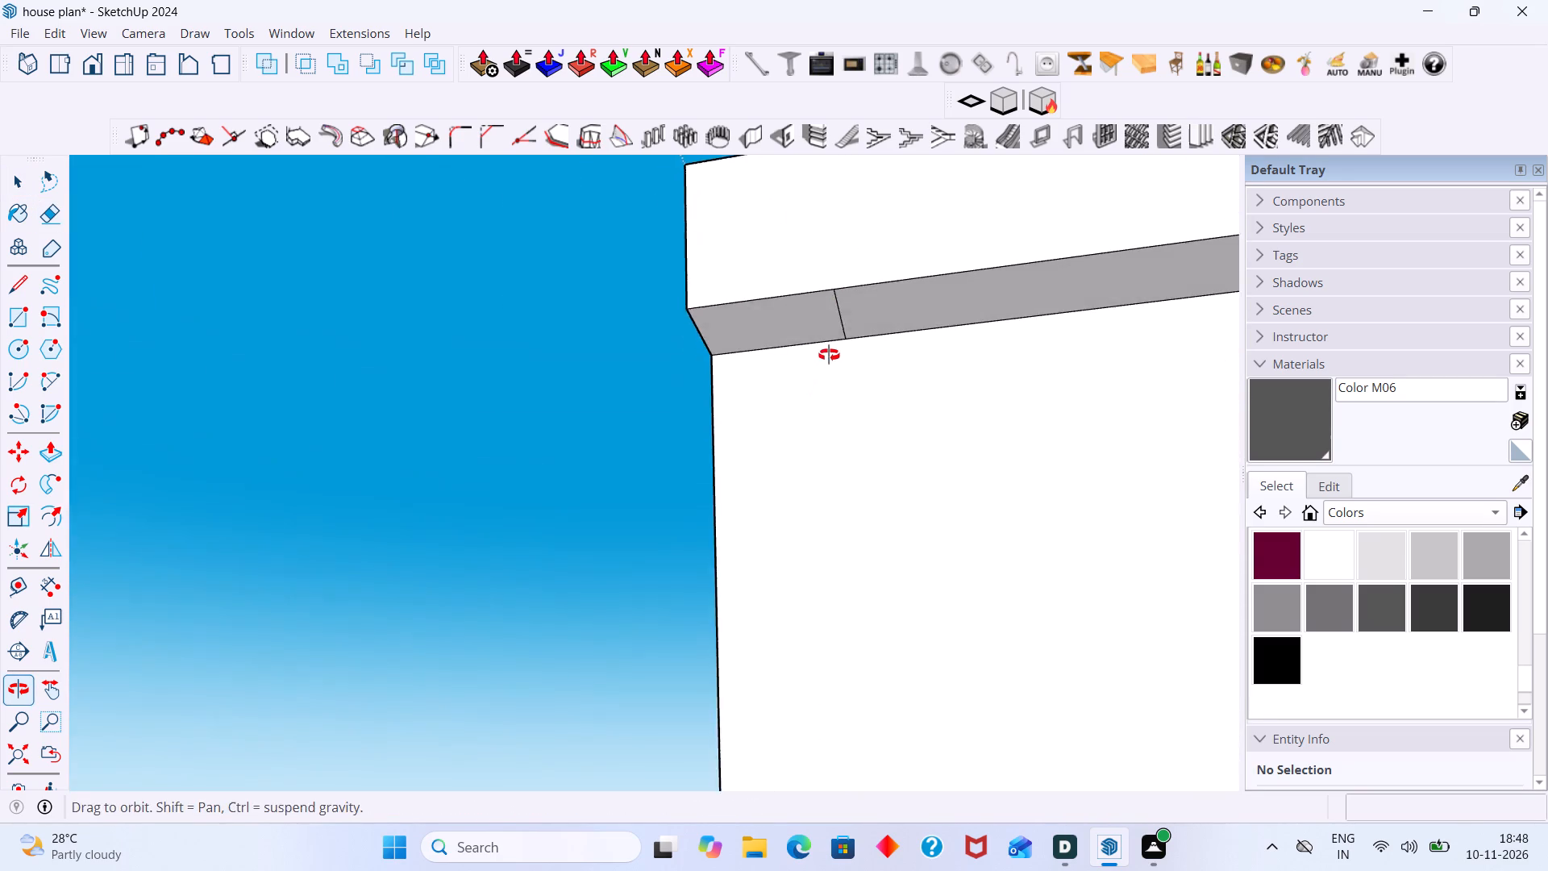
pyautogui.moveTo(829, 355); pyautogui.dragTo(832, 348, button='middle')
pyautogui.scroll(1, 862, 269)
pyautogui.moveTo(870, 293); pyautogui.dragTo(832, 306)
pyautogui.scroll(1, 838, 309)
pyautogui.scroll(-9, 839, 311)
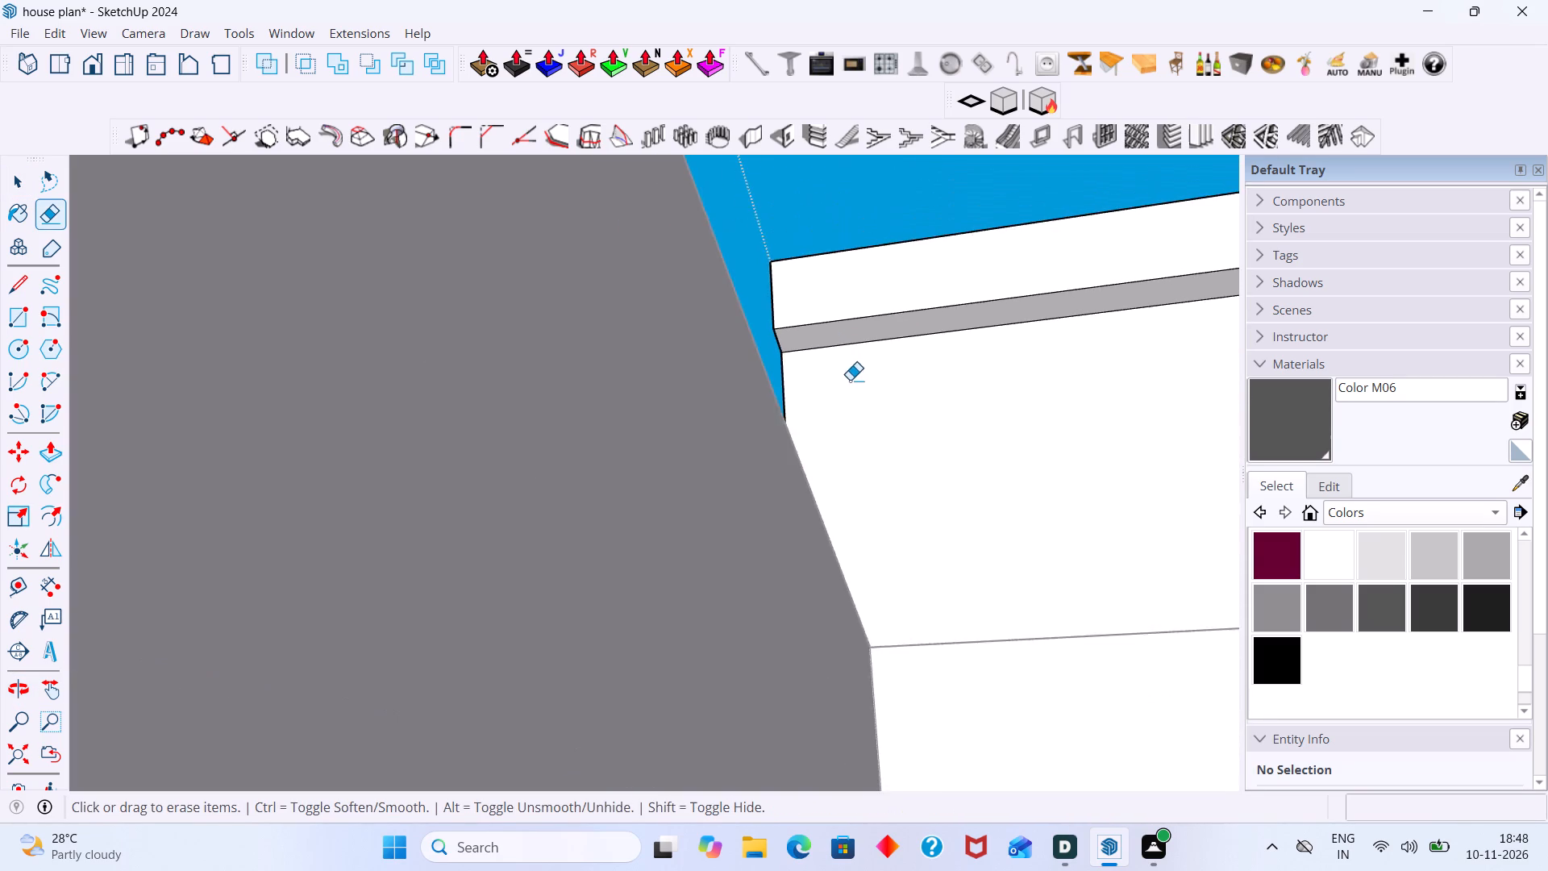
# Erase the two vertical seam lines on the tall wall's front face between the cap and the window surround.
pyautogui.scroll(-2, 850, 380)
pyautogui.moveTo(860, 385); pyautogui.dragTo(1499, 661, button='middle')
pyautogui.moveTo(656, 477); pyautogui.dragTo(862, 498, button='middle')
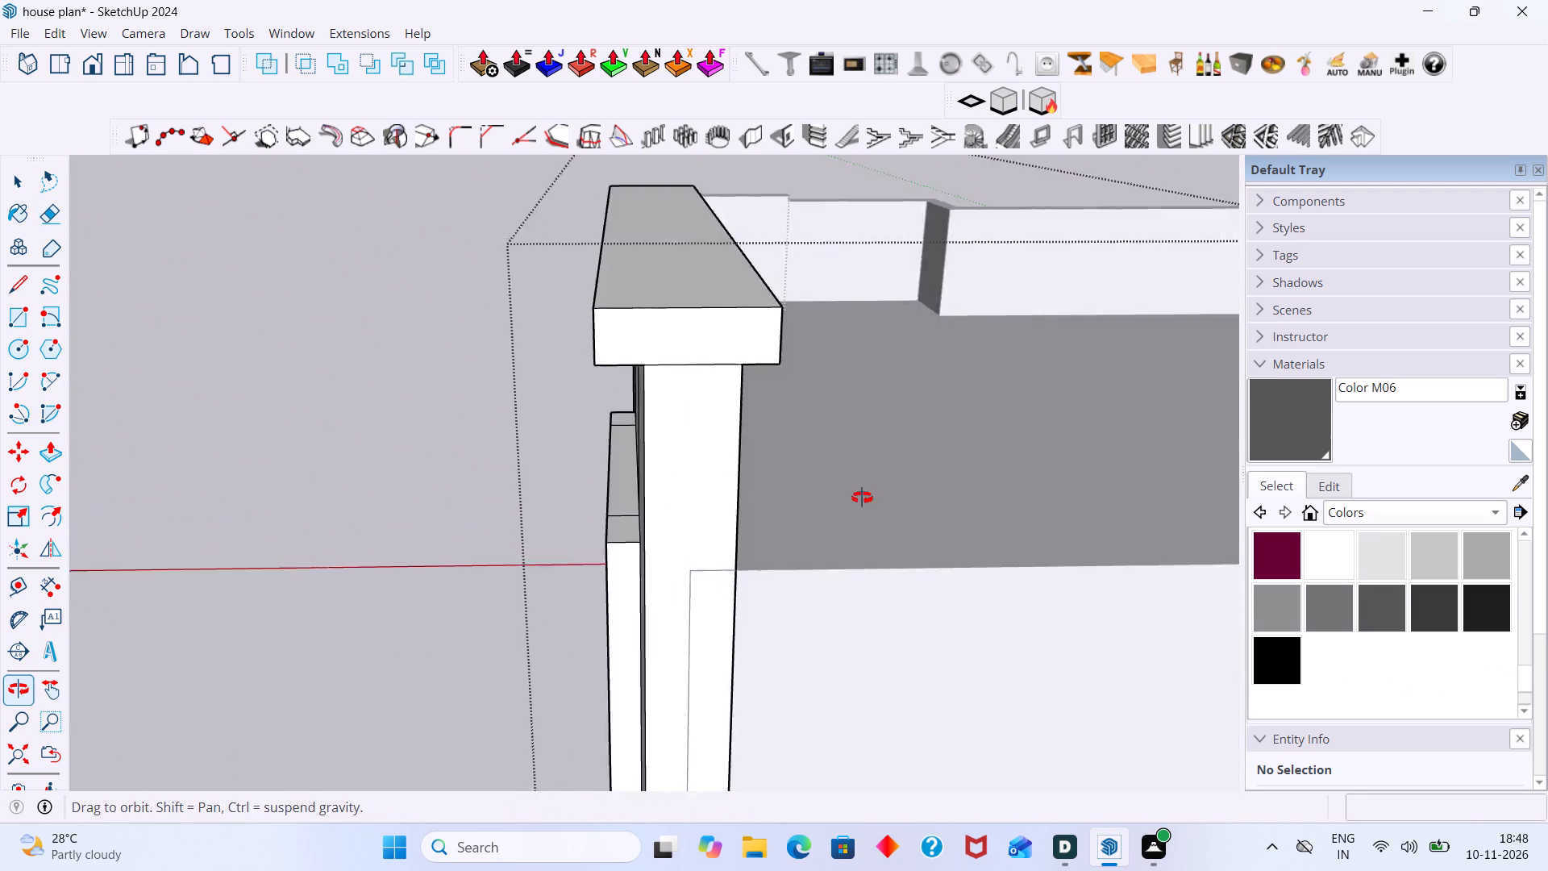
pyautogui.moveTo(862, 498); pyautogui.dragTo(1195, 446, button='middle')
pyautogui.scroll(-3, 501, 430)
pyautogui.scroll(3, 382, 455)
pyautogui.moveTo(364, 462); pyautogui.dragTo(78, 454)
# Erase the two short seam lines across the top face of the projecting window surround.
pyautogui.scroll(-5, 177, 460)
pyautogui.moveTo(231, 480); pyautogui.dragTo(285, 517, button='middle')
pyautogui.keyDown('shift'); pyautogui.moveTo(285, 506); pyautogui.dragTo(431, 448, button='middle'); pyautogui.keyUp('shift')
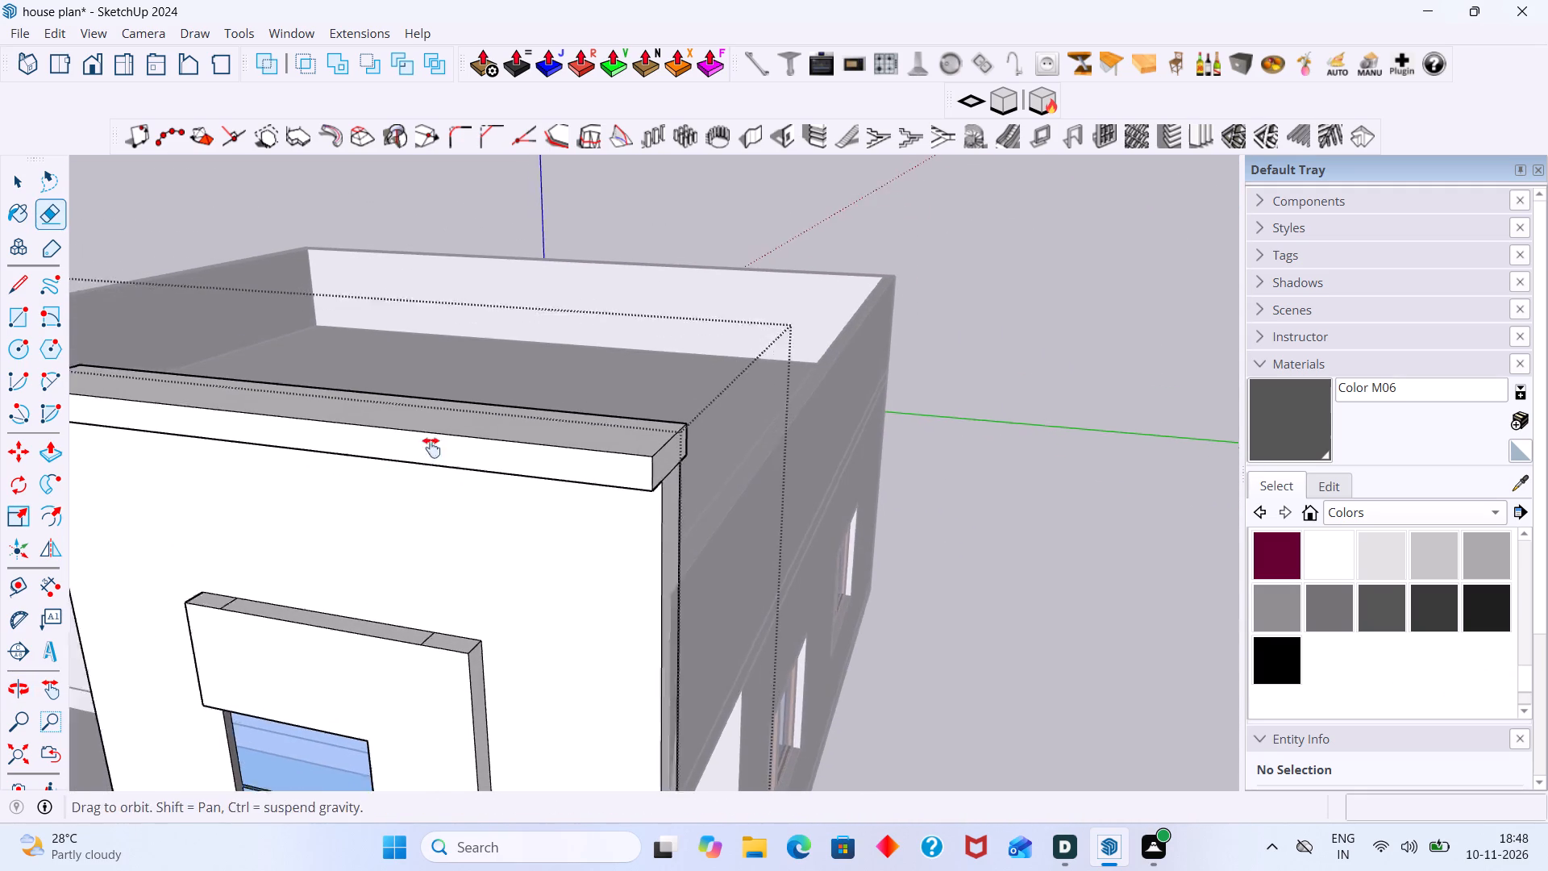
pyautogui.keyDown('shift'); pyautogui.moveTo(431, 448); pyautogui.dragTo(495, 423, button='middle'); pyautogui.keyUp('shift')
pyautogui.moveTo(447, 478); pyautogui.dragTo(447, 559, button='middle')
pyautogui.scroll(11, 502, 695)
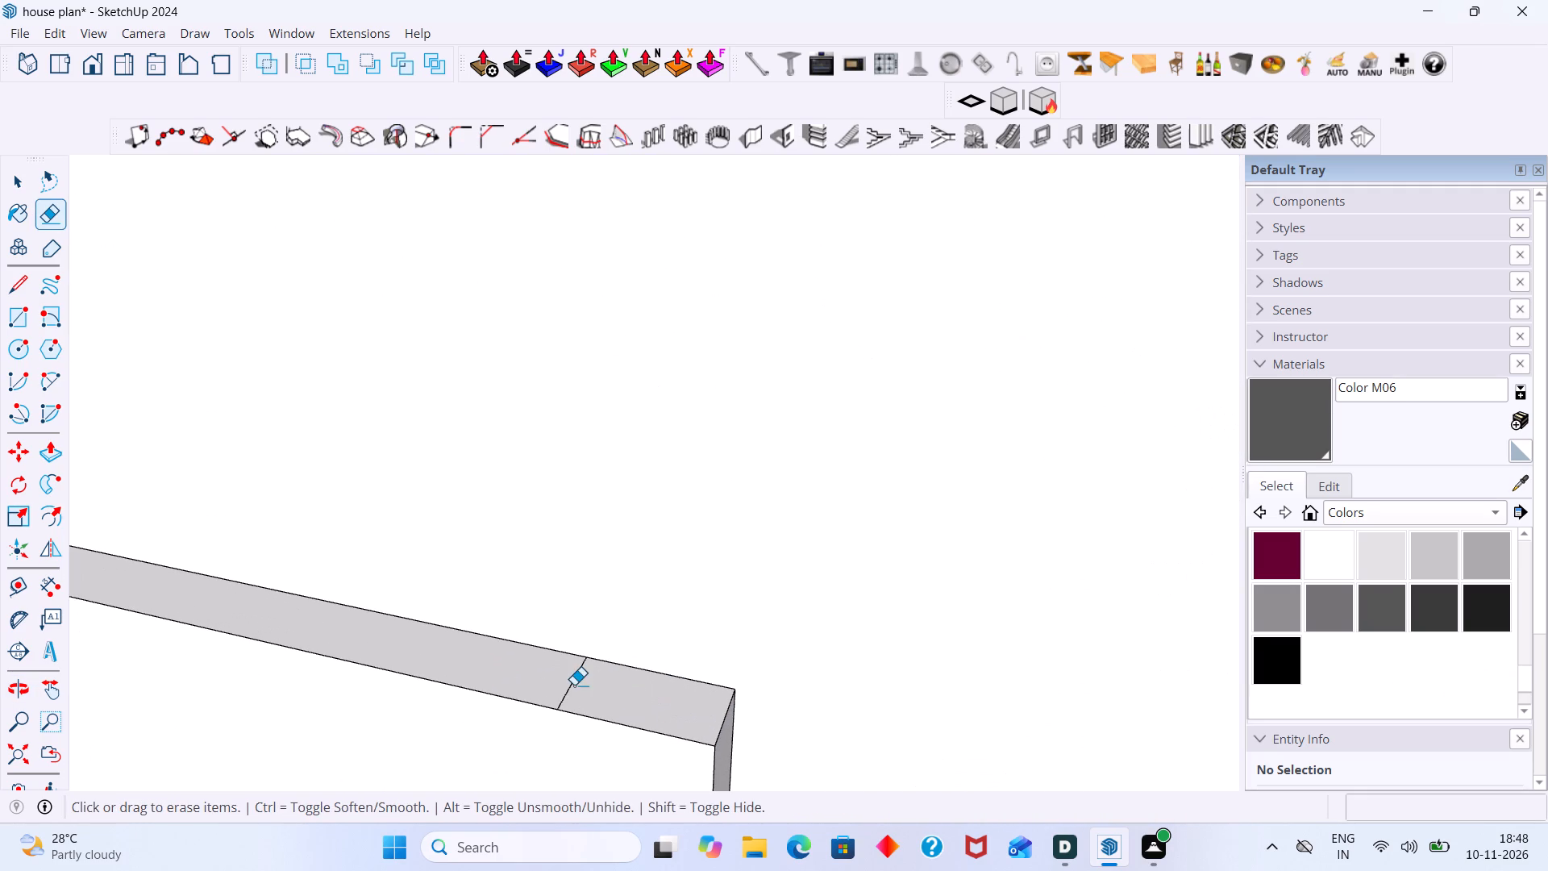
pyautogui.moveTo(574, 685); pyautogui.dragTo(506, 679)
pyautogui.scroll(-3, 508, 666)
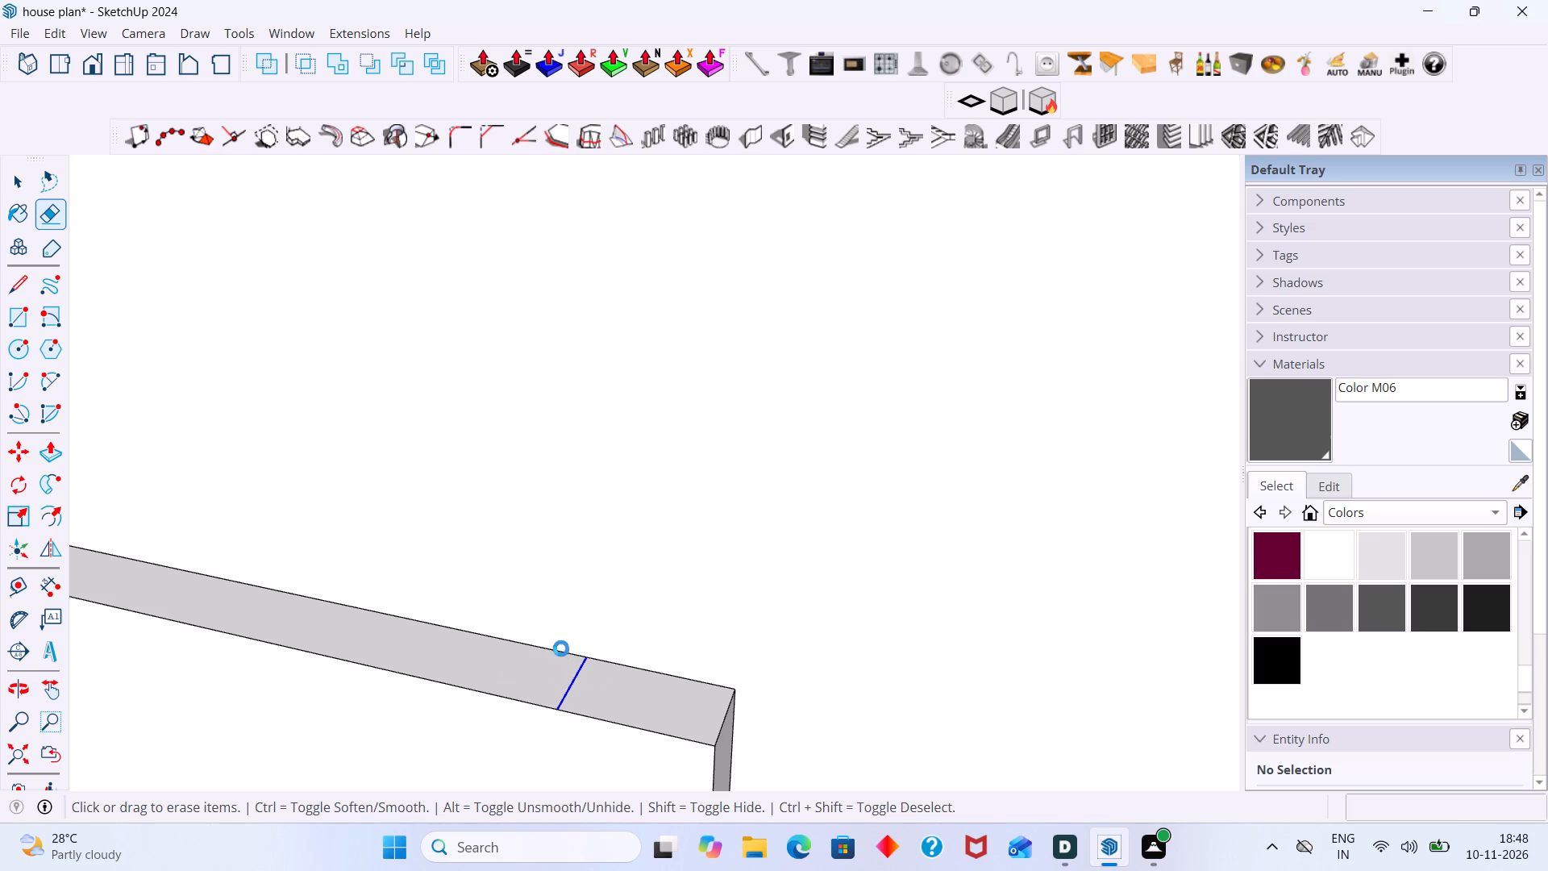
pyautogui.scroll(-3, 566, 652)
pyautogui.moveTo(582, 658); pyautogui.dragTo(788, 608, button='middle')
pyautogui.scroll(4, 291, 552)
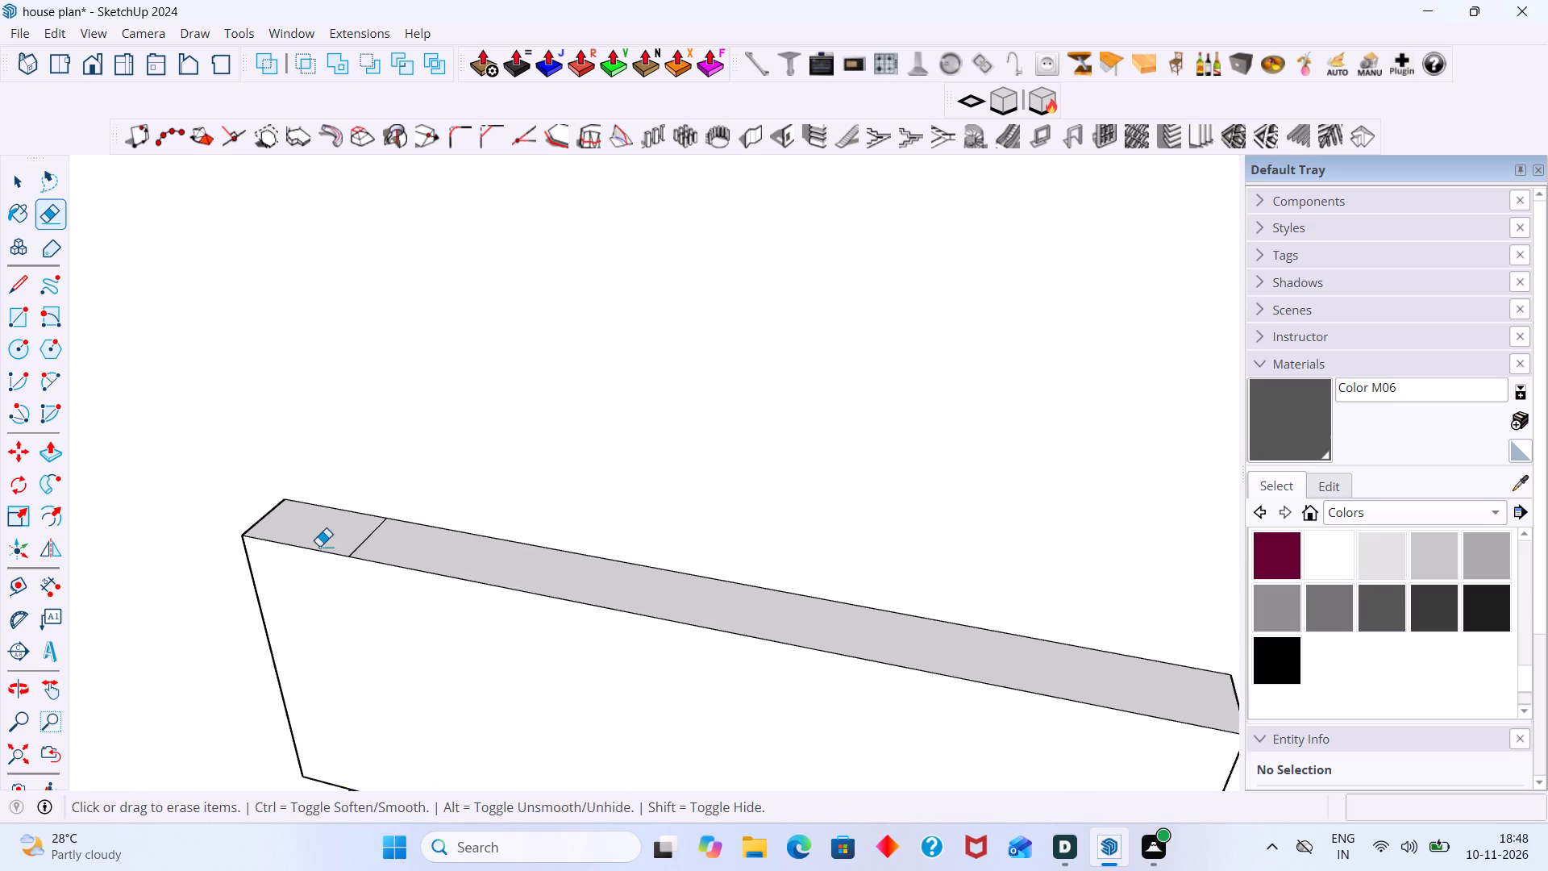
pyautogui.scroll(2, 319, 546)
pyautogui.click(370, 544)
pyautogui.scroll(-13, 386, 487)
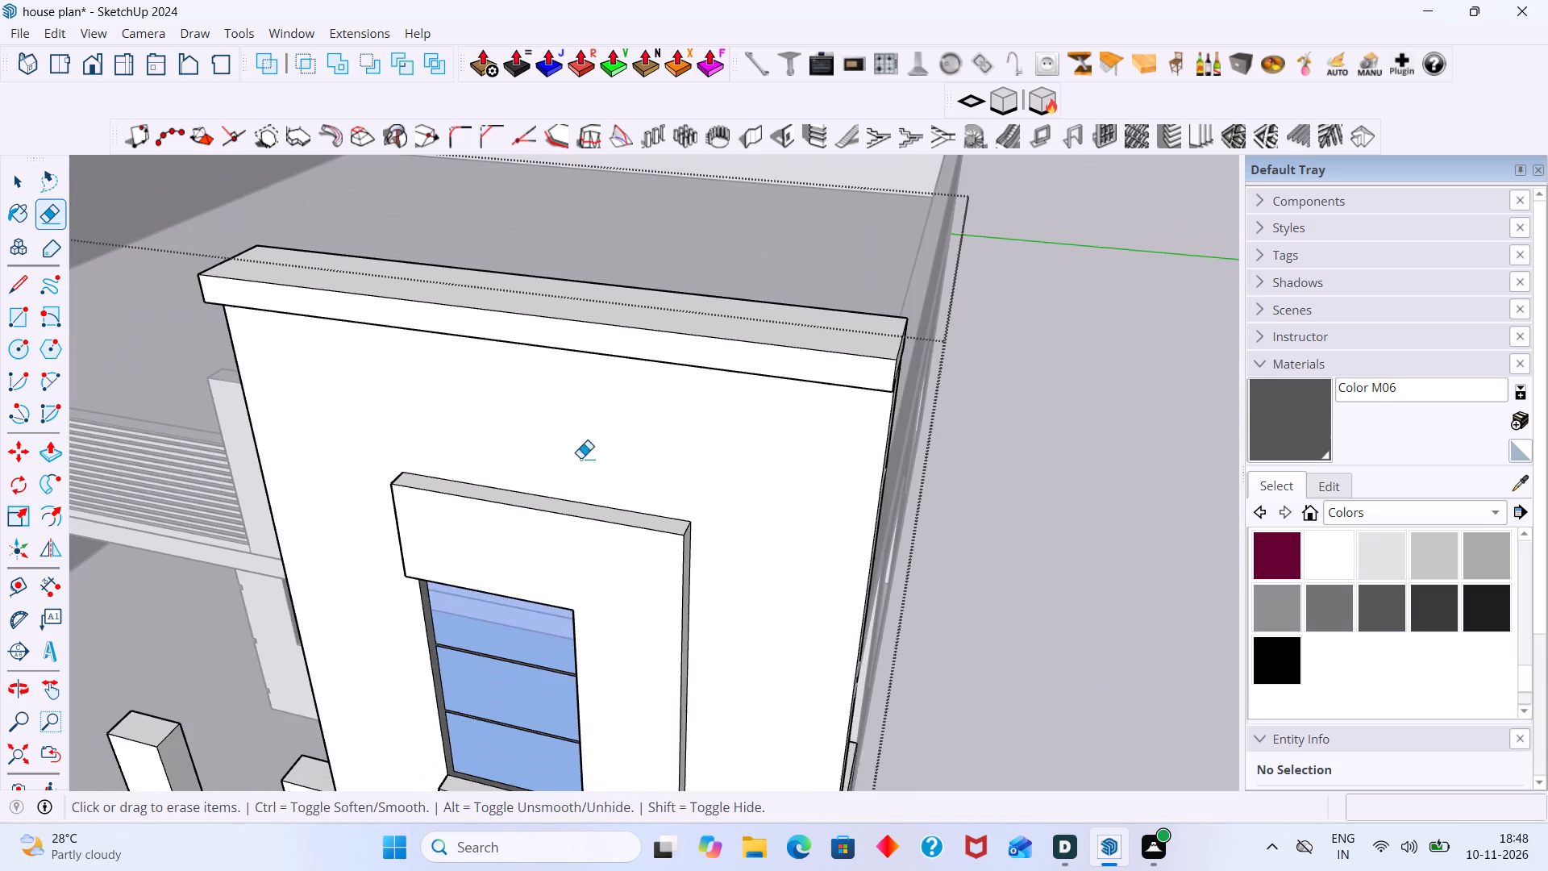
# Leave the front wall group and examine the capped wall from the front and side of the house.
pyautogui.scroll(-1, 580, 458)
pyautogui.scroll(-8, 693, 511)
pyautogui.moveTo(780, 556); pyautogui.dragTo(768, 502, button='middle')
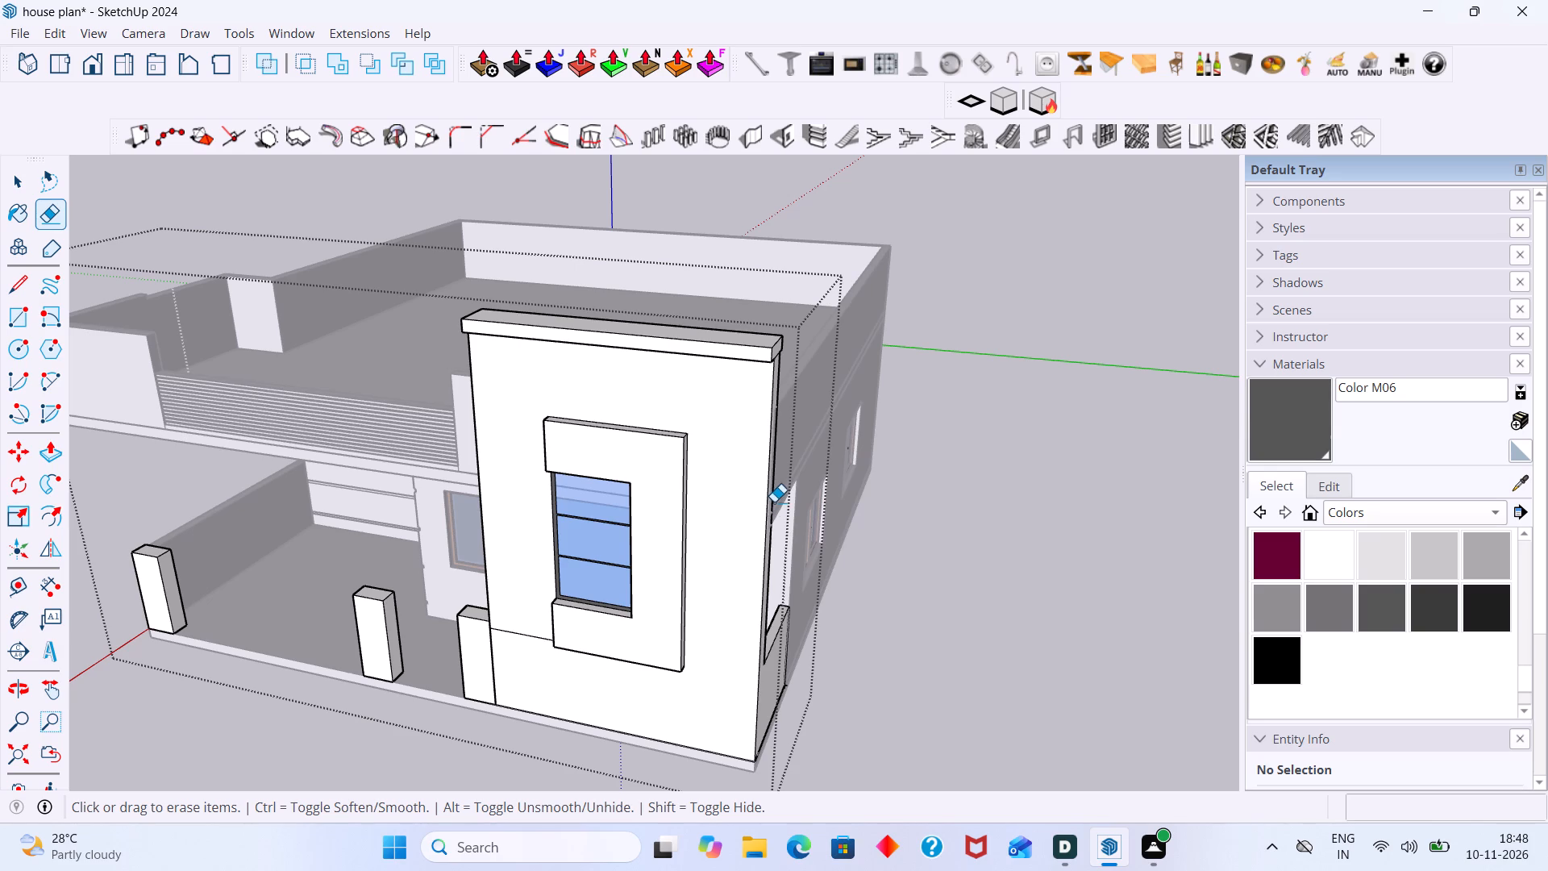
pyautogui.press('space')
pyautogui.click(976, 506)
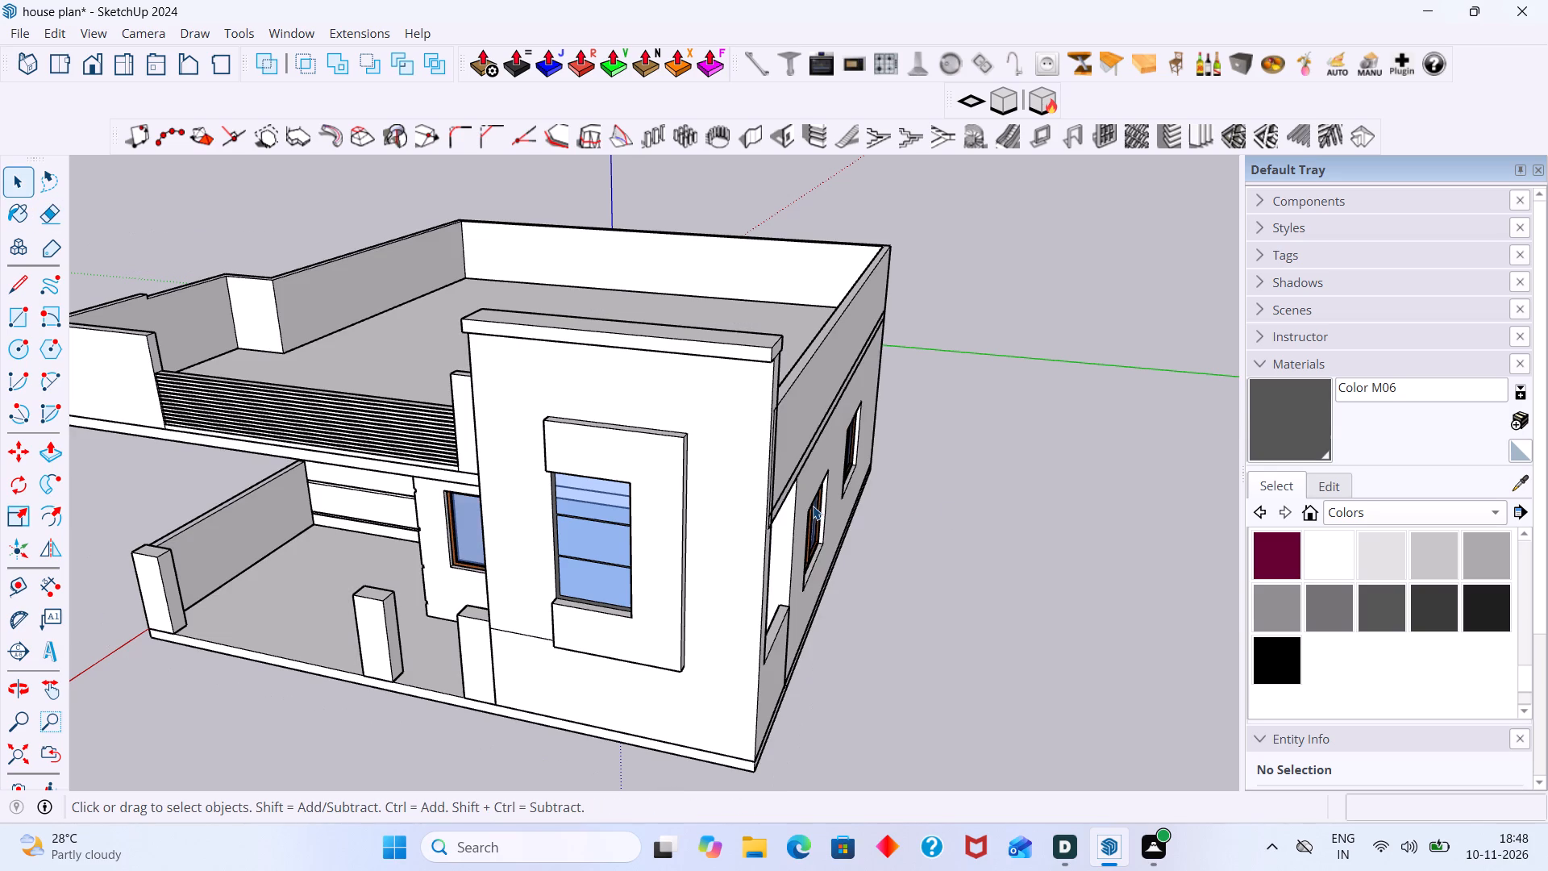
pyautogui.moveTo(787, 486); pyautogui.dragTo(653, 463, button='middle')
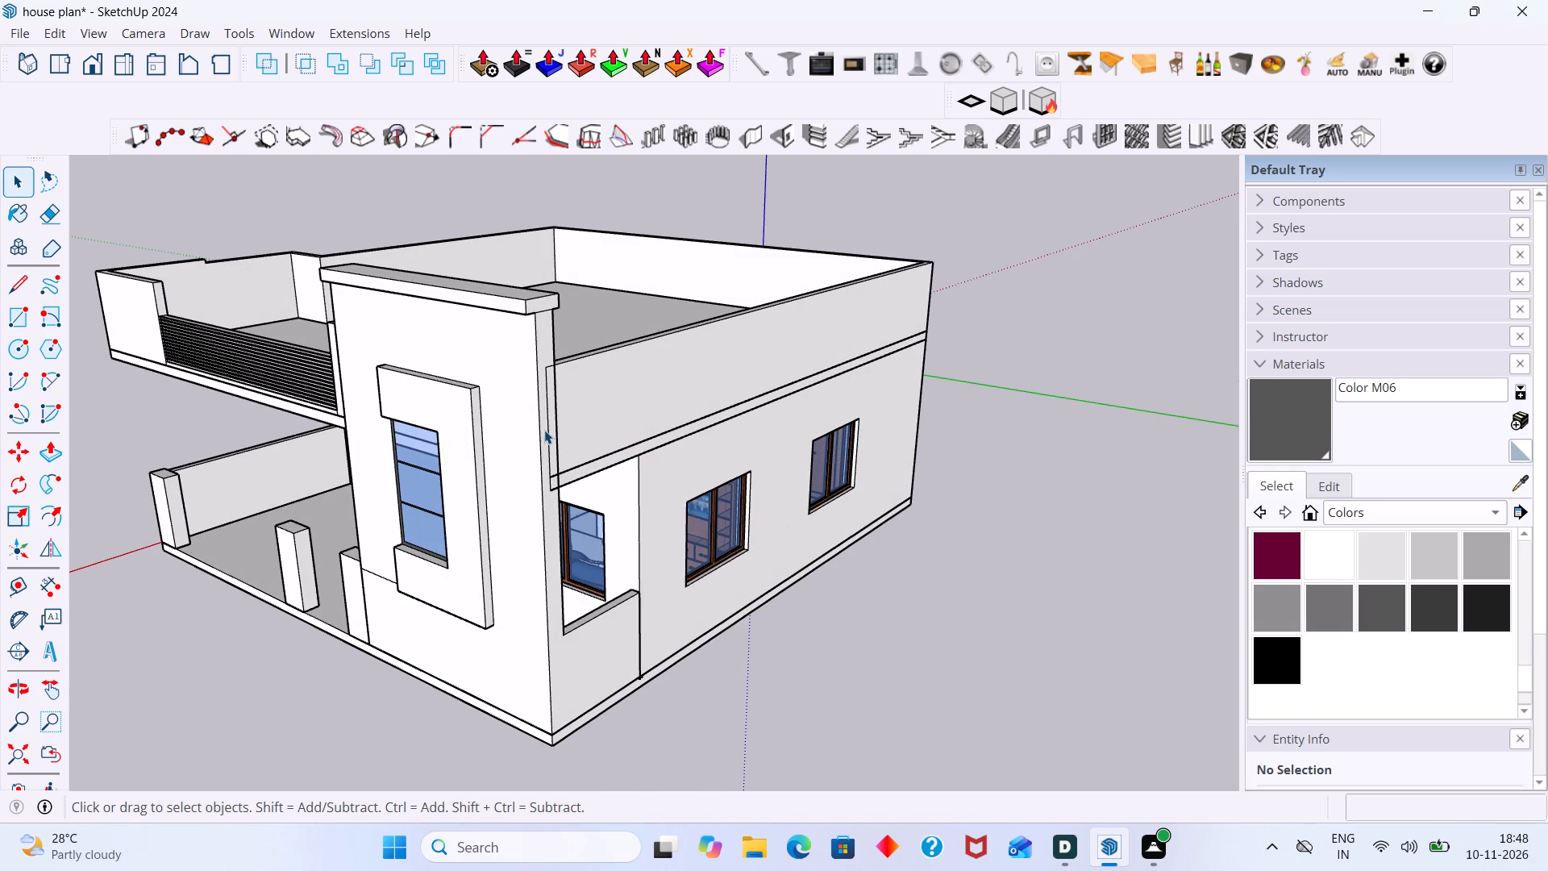
pyautogui.moveTo(497, 508); pyautogui.dragTo(586, 518, button='middle')
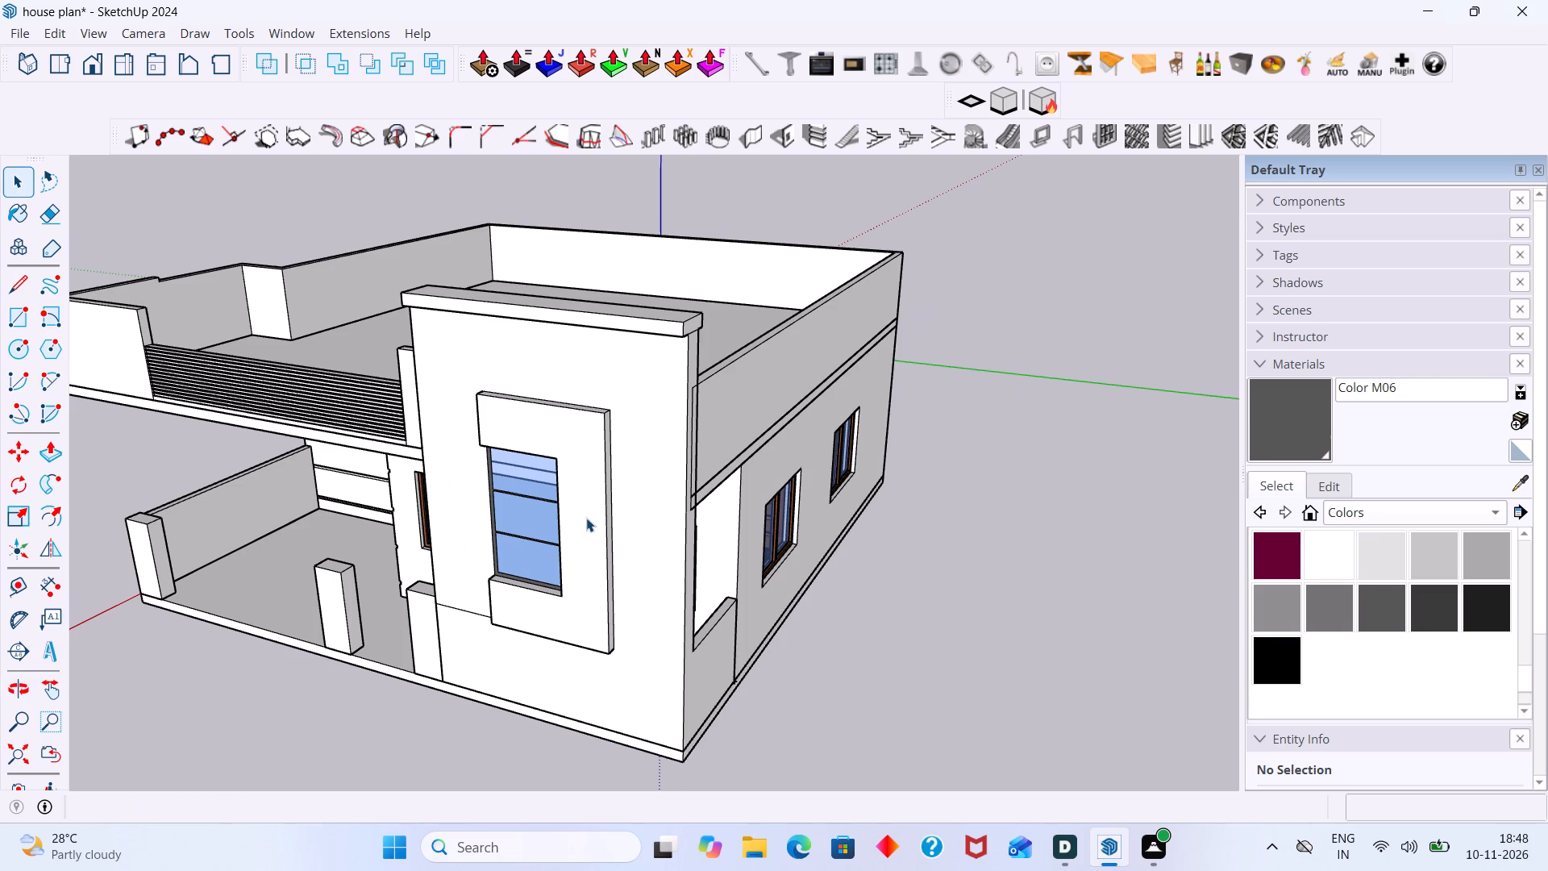
pyautogui.moveTo(626, 504); pyautogui.dragTo(662, 501, button='middle')
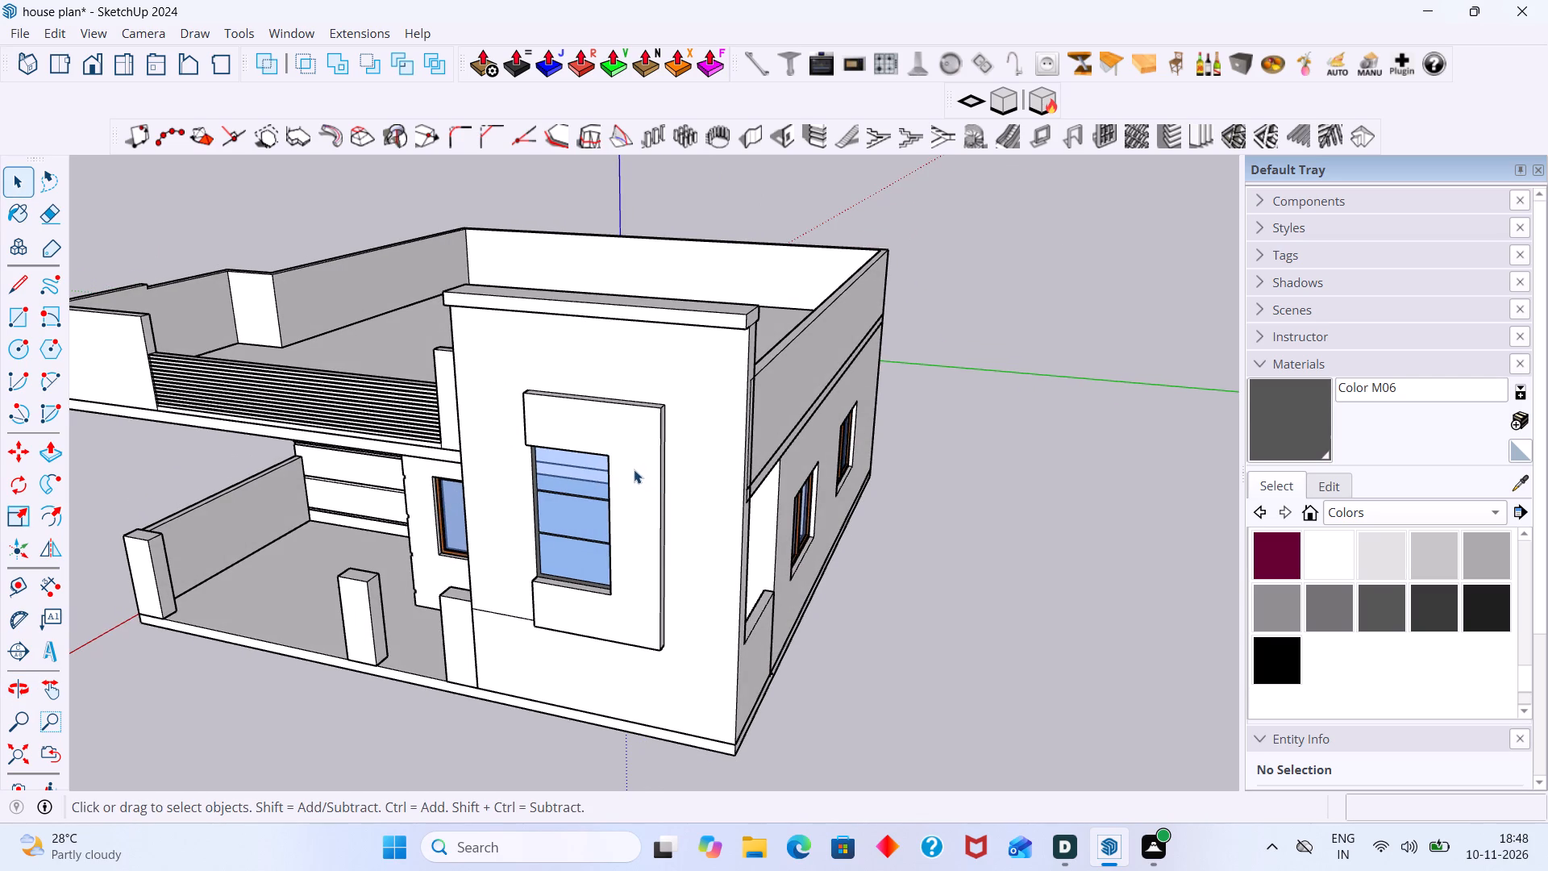
# Open the front wall group for editing and select the tall wall's front face above the window surround.
pyautogui.press('l')
pyautogui.moveTo(503, 351); pyautogui.dragTo(504, 340, button='middle')
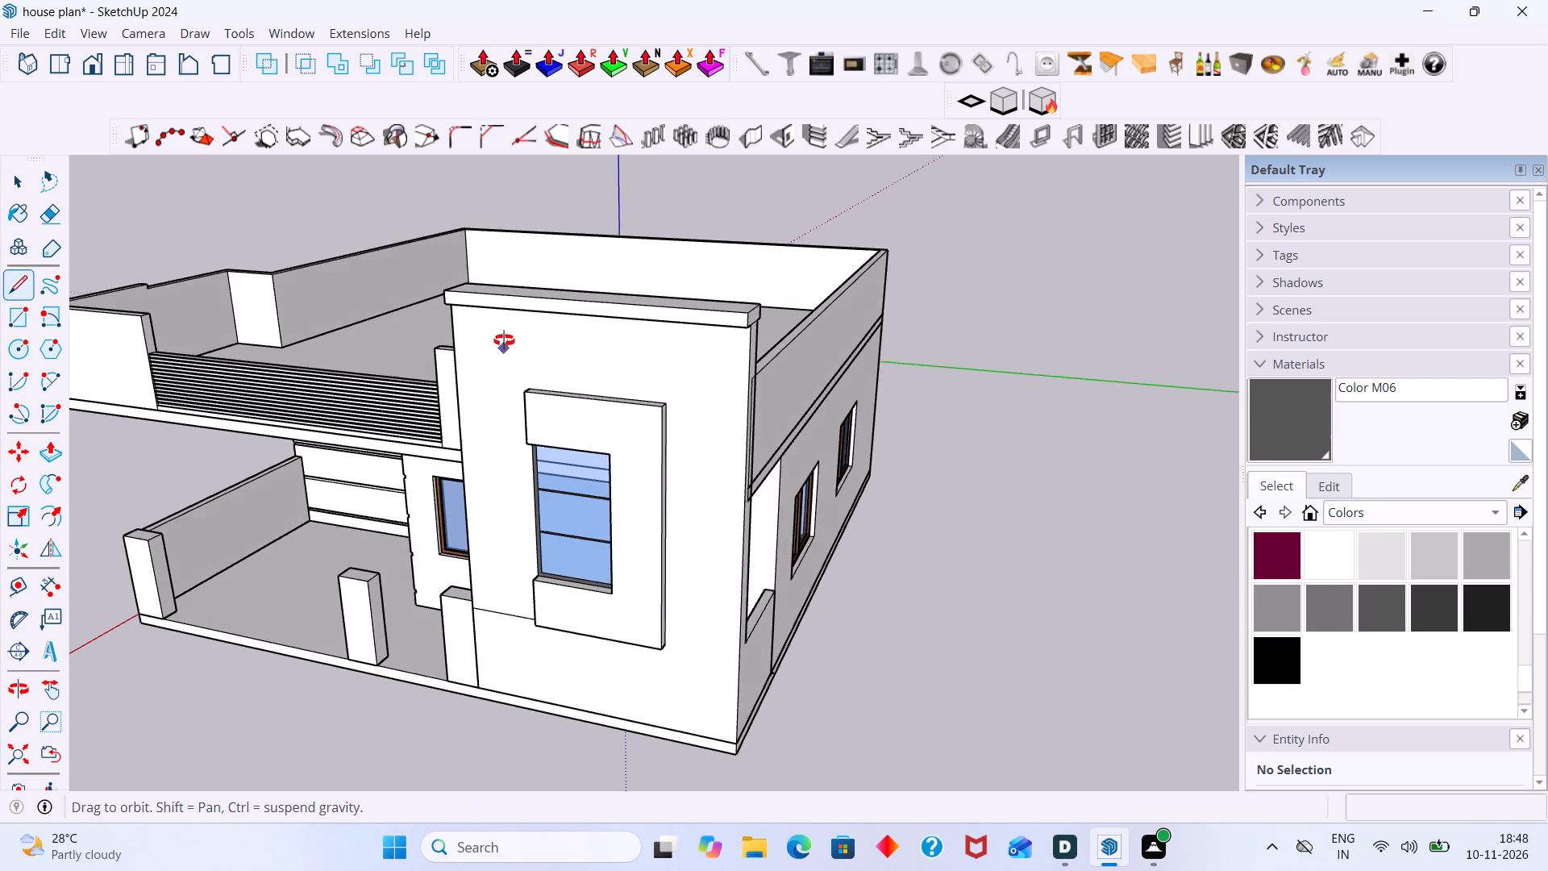
pyautogui.moveTo(504, 340); pyautogui.dragTo(522, 295, button='middle')
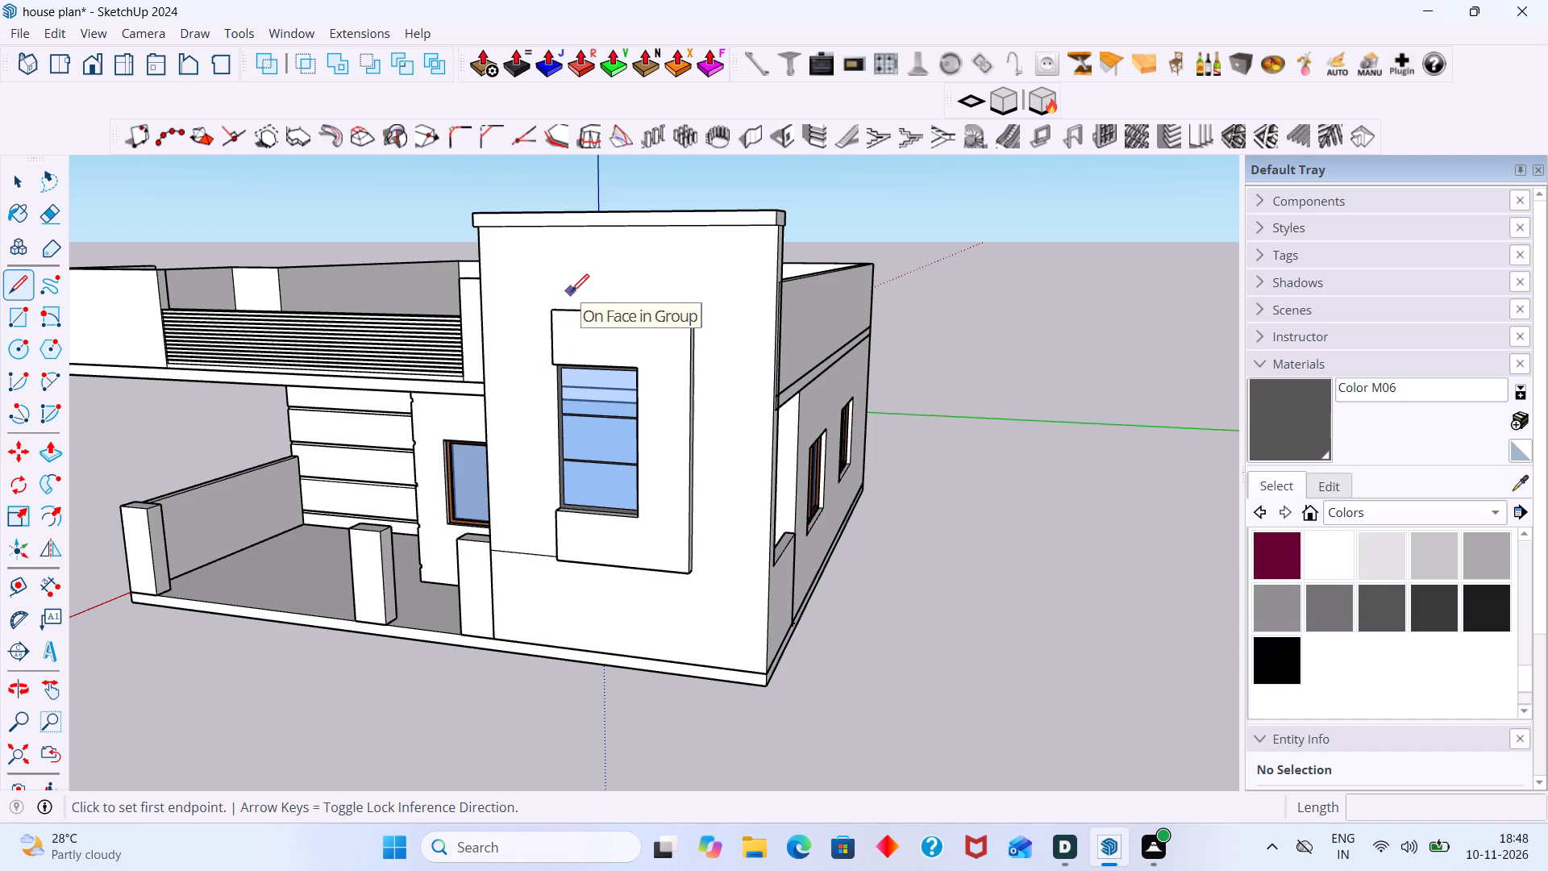
pyautogui.moveTo(592, 290); pyautogui.dragTo(597, 459, button='middle')
pyautogui.moveTo(595, 446); pyautogui.dragTo(595, 378, button='middle')
pyautogui.scroll(2, 550, 369)
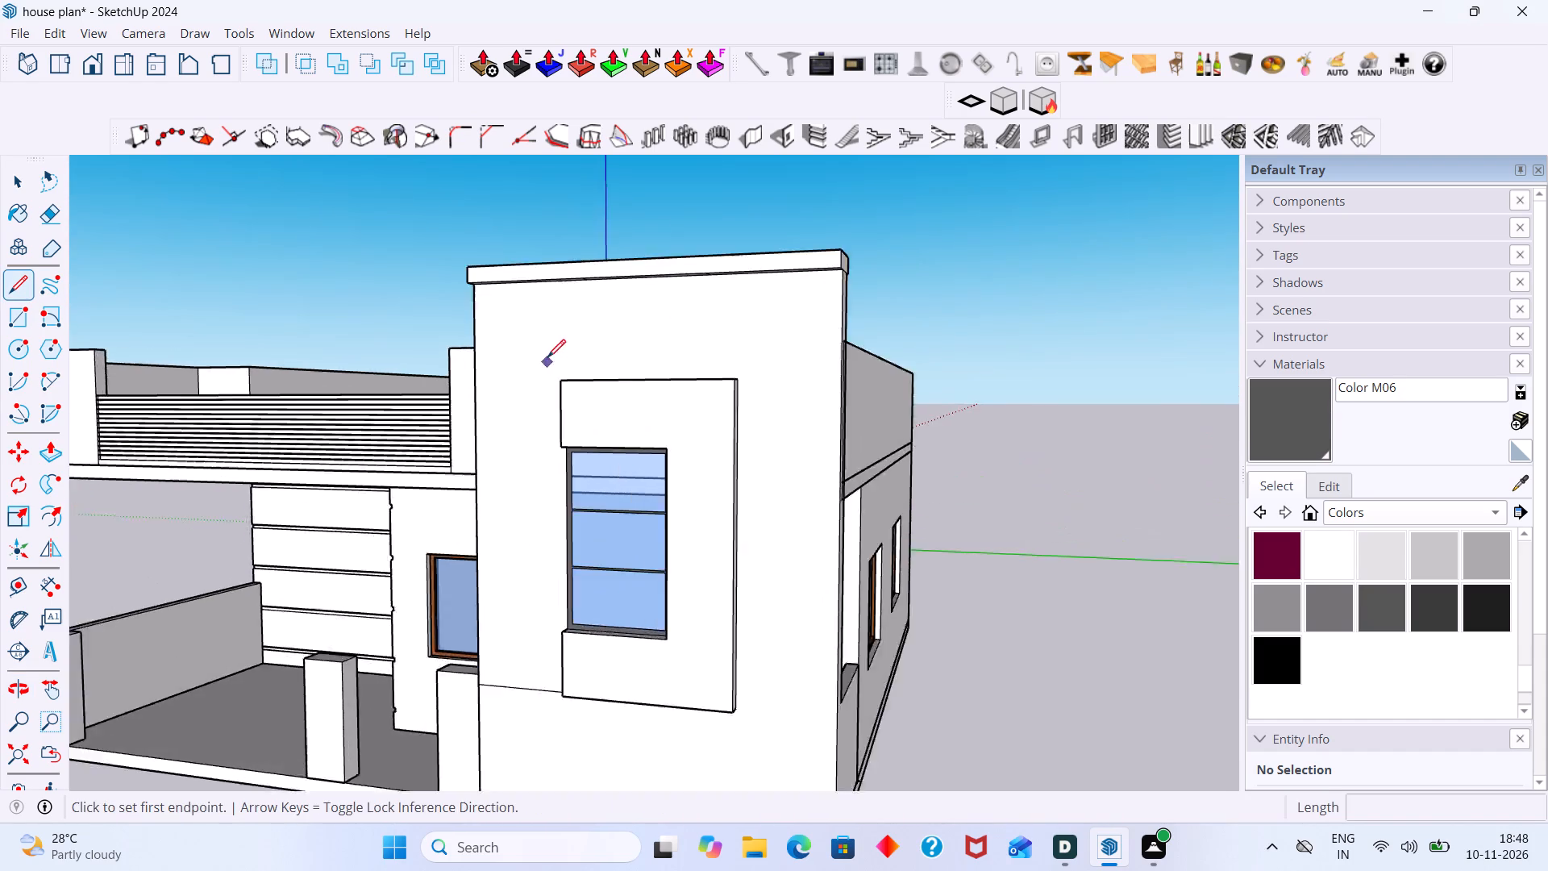
pyautogui.scroll(8, 547, 357)
pyautogui.moveTo(580, 384); pyautogui.dragTo(567, 433, button='middle')
pyautogui.scroll(7, 557, 447)
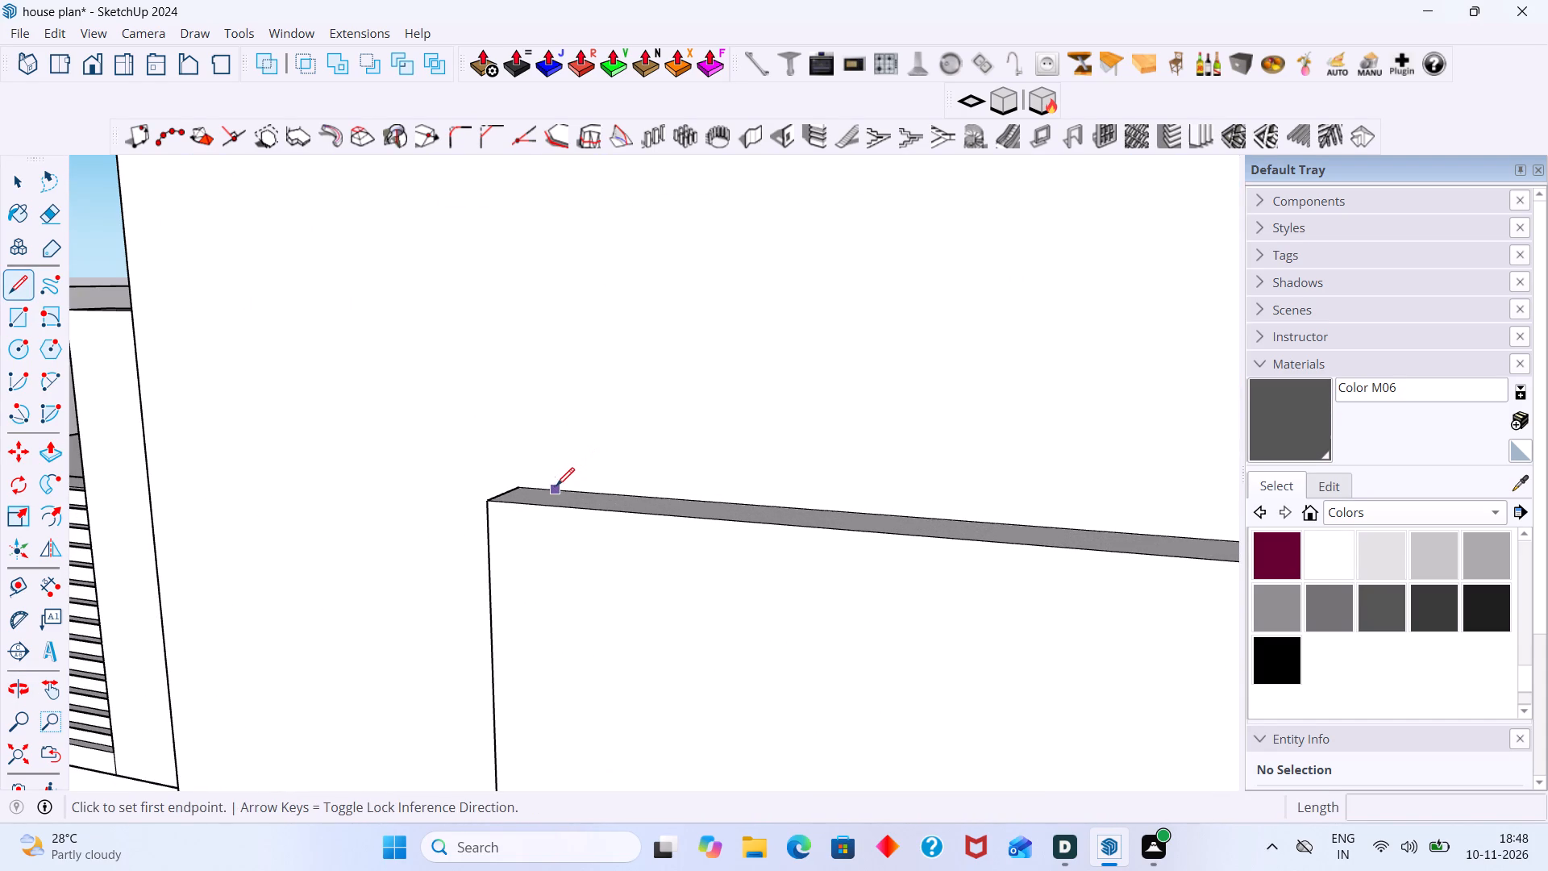
pyautogui.press('space')
pyautogui.doubleClick(580, 427)
pyautogui.click(576, 446)
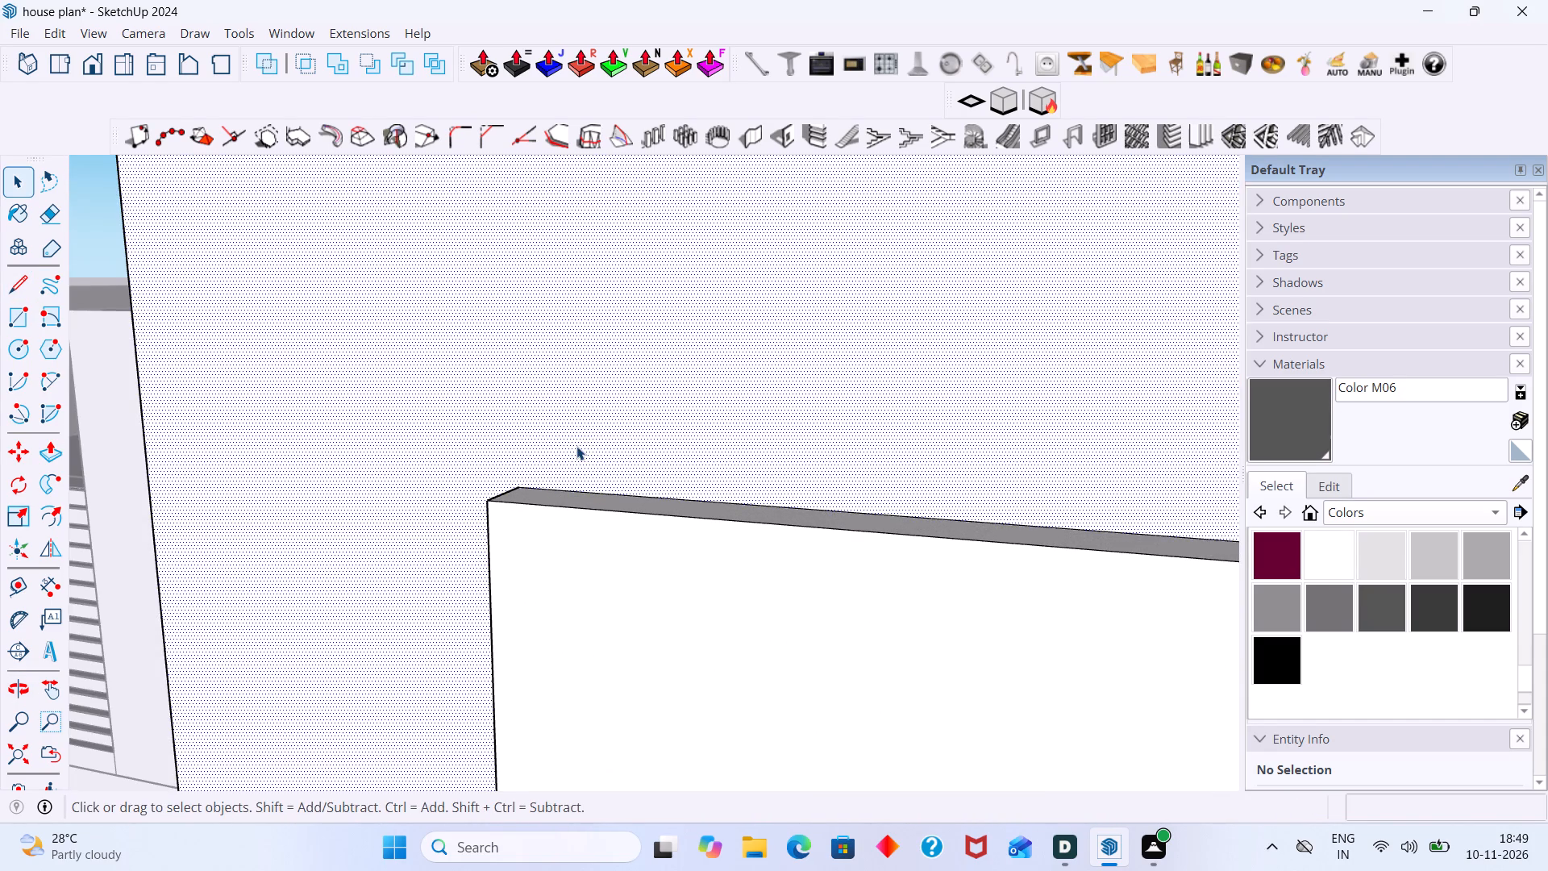
pyautogui.press('l')
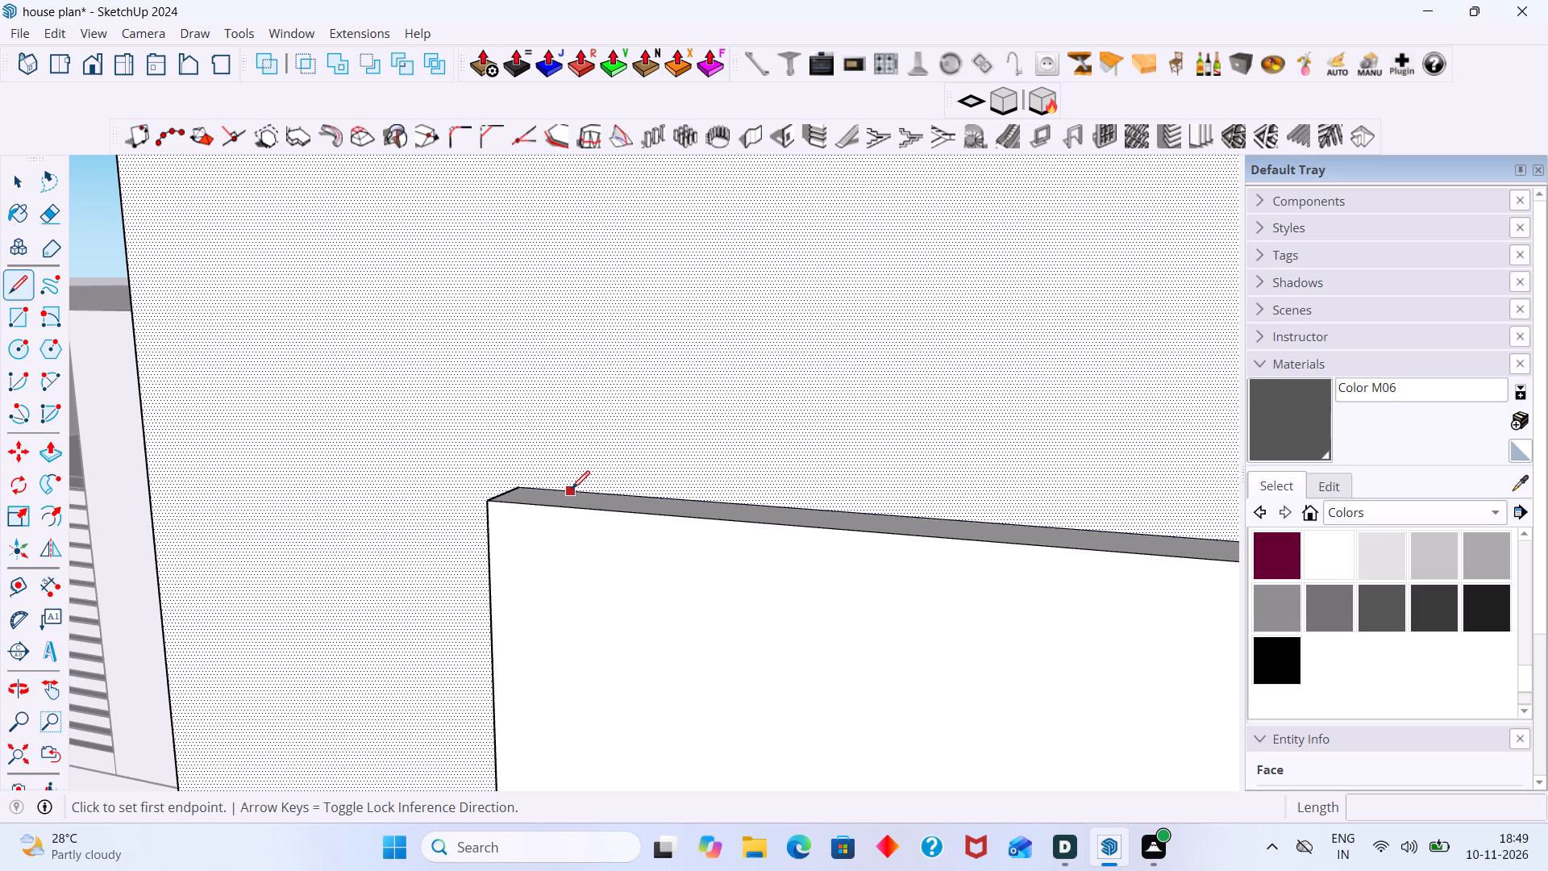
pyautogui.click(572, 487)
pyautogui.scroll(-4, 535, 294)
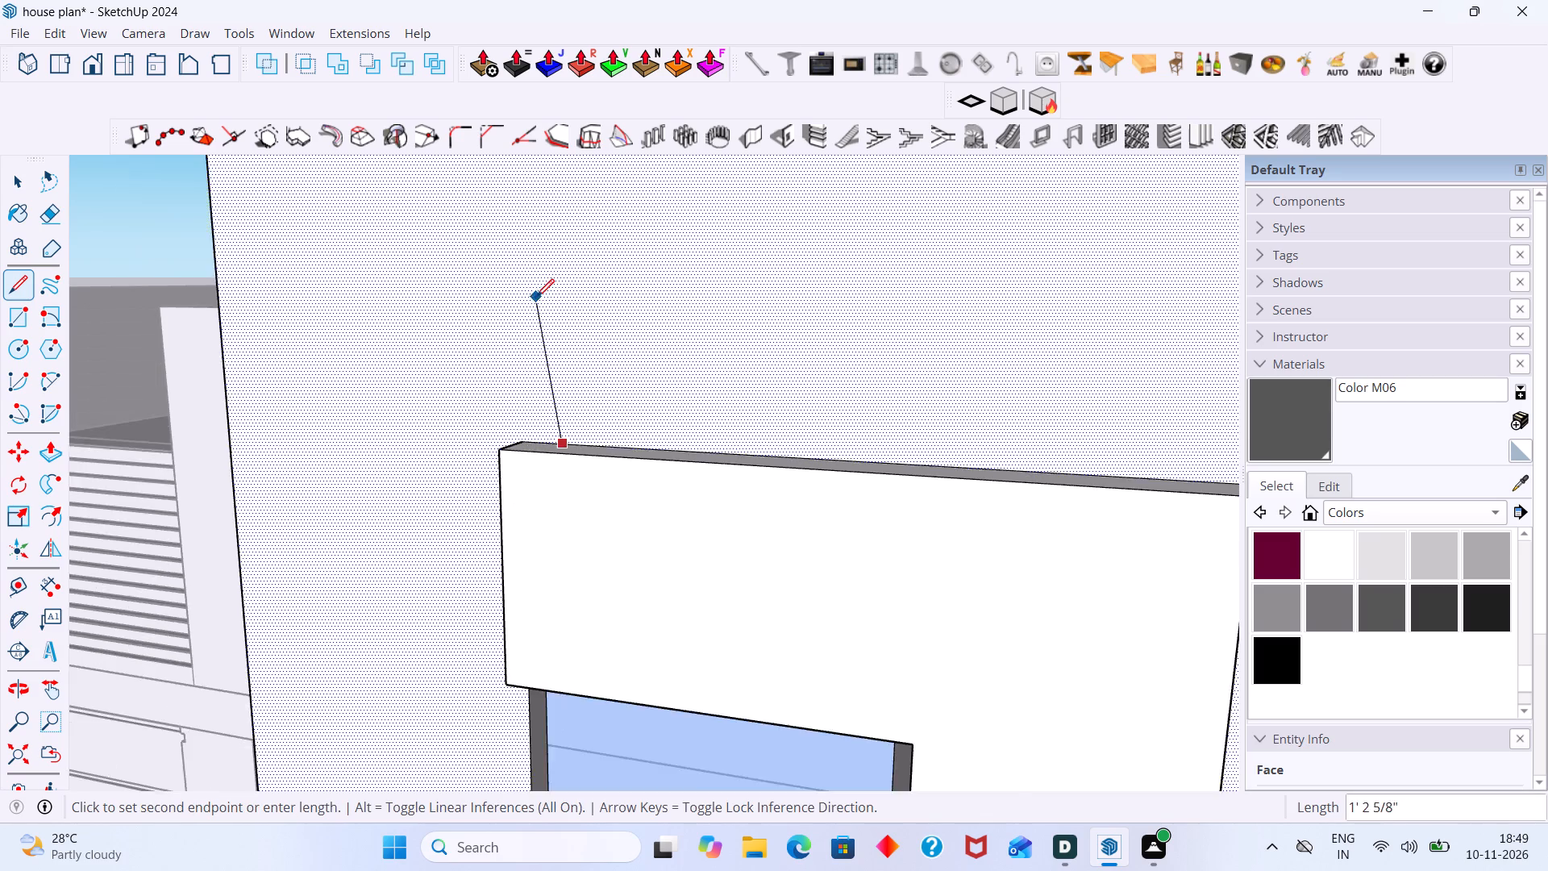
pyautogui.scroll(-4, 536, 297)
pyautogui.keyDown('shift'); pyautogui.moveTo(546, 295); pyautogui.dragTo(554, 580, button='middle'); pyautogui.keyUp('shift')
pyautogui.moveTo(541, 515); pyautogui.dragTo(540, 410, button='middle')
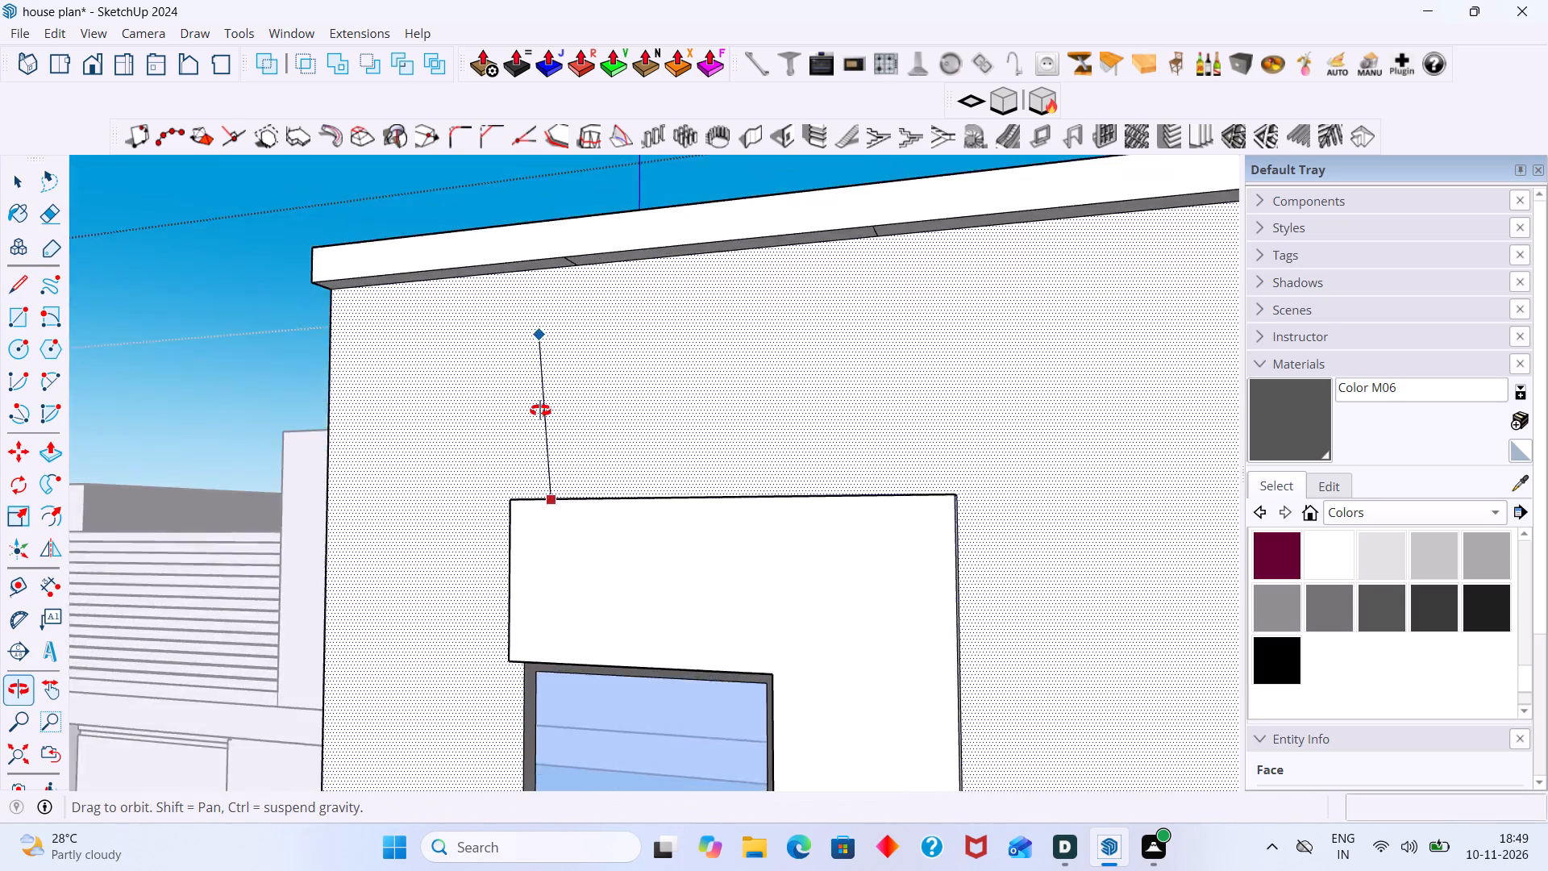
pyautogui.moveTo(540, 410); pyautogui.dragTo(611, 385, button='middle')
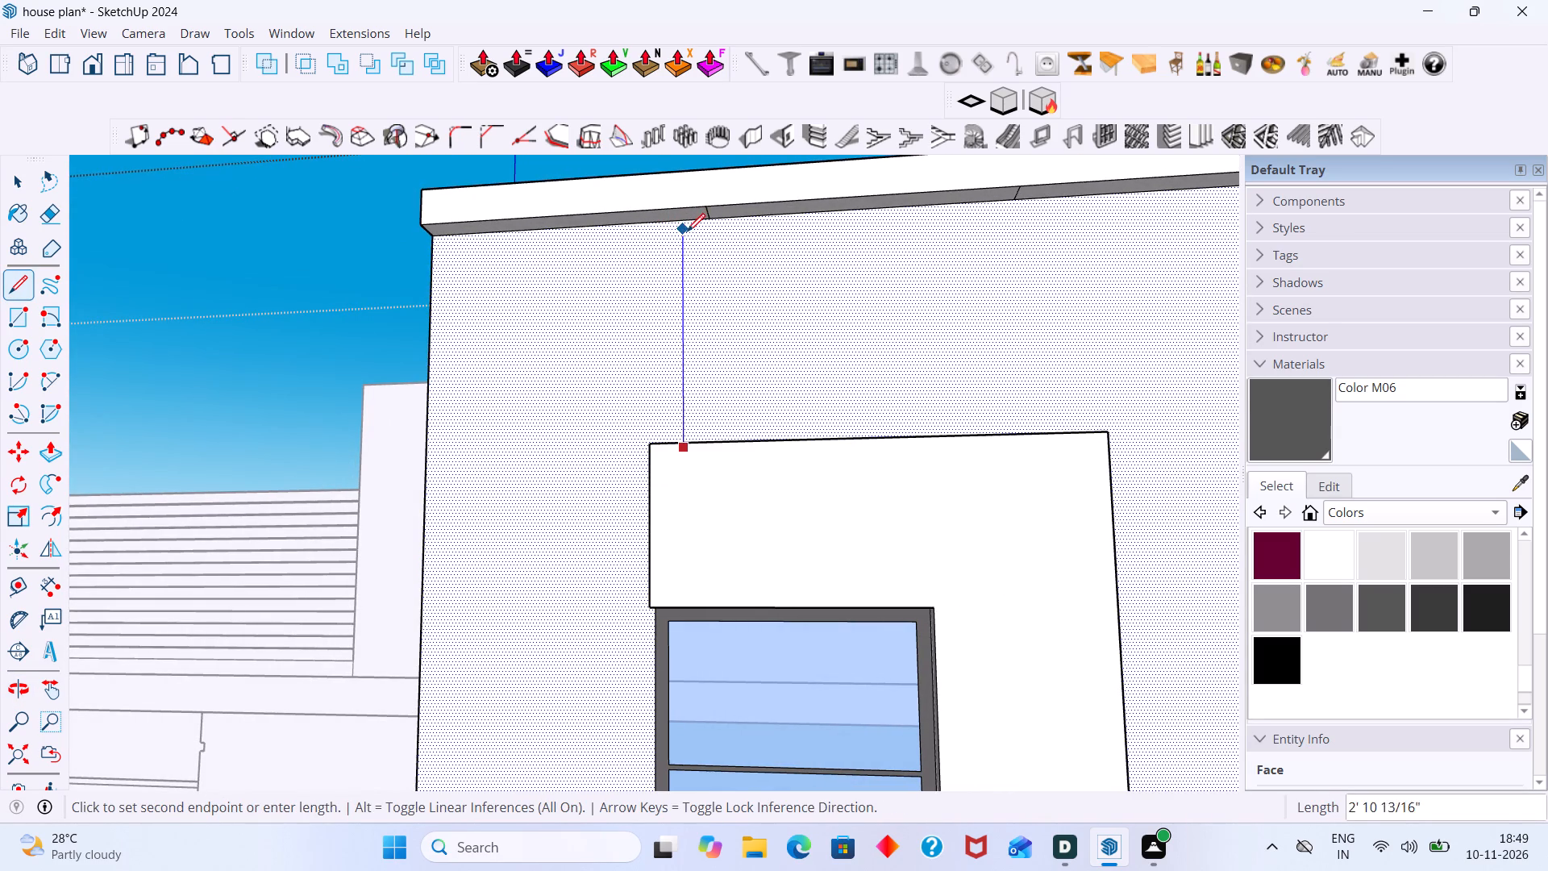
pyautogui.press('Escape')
# Draw a vertical line about 3' long on the wall face from the cap's first underside seam to the window surround's top edge.
pyautogui.click(706, 223)
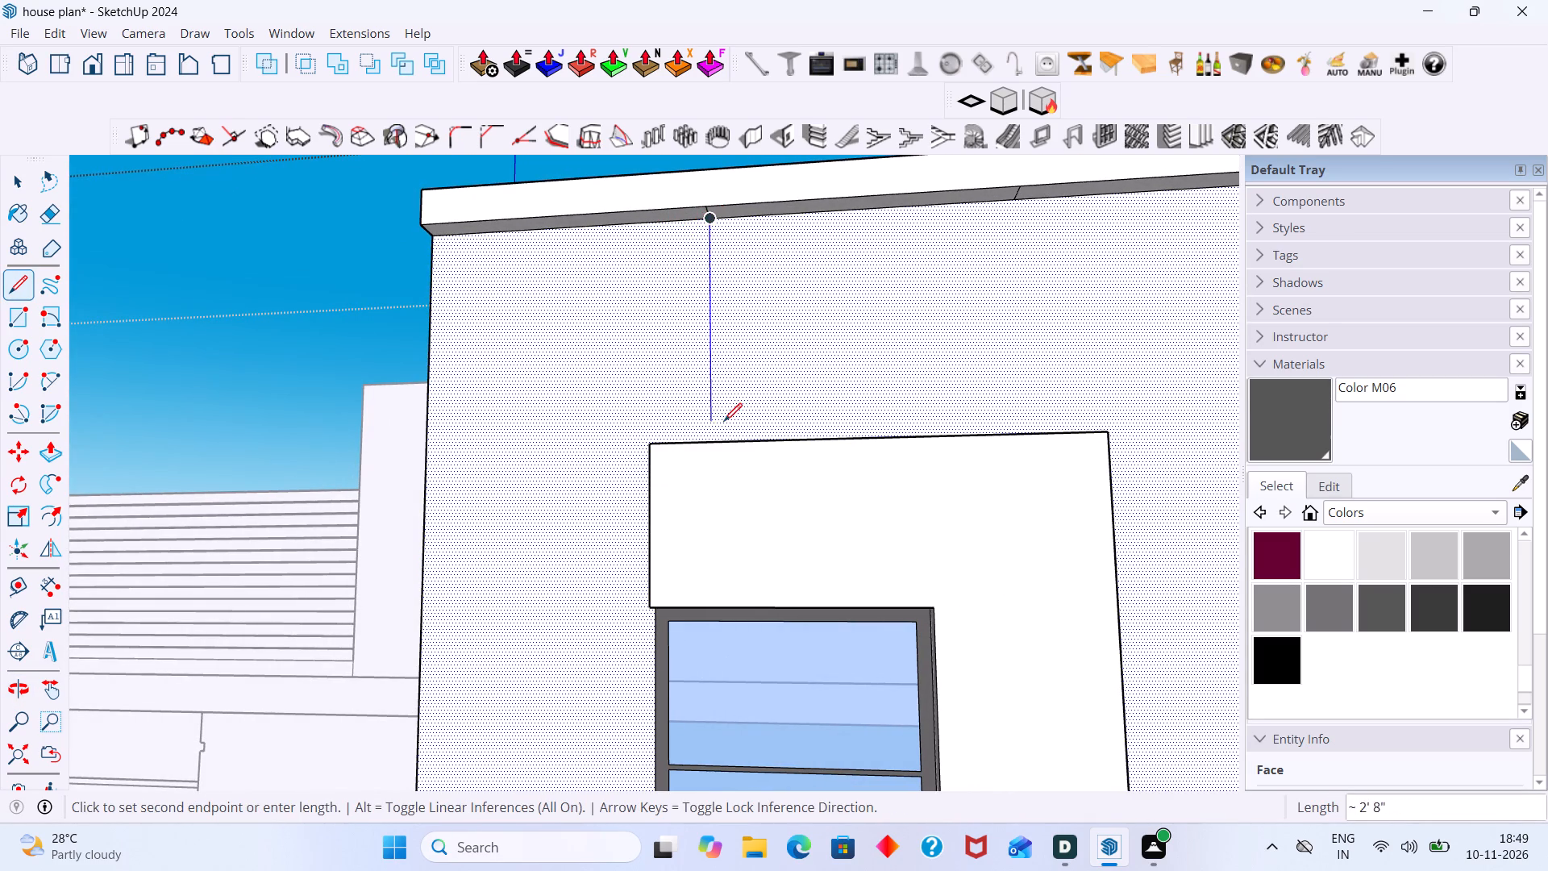
pyautogui.moveTo(718, 422); pyautogui.dragTo(706, 449, button='middle')
pyautogui.moveTo(705, 467); pyautogui.dragTo(662, 530, button='middle')
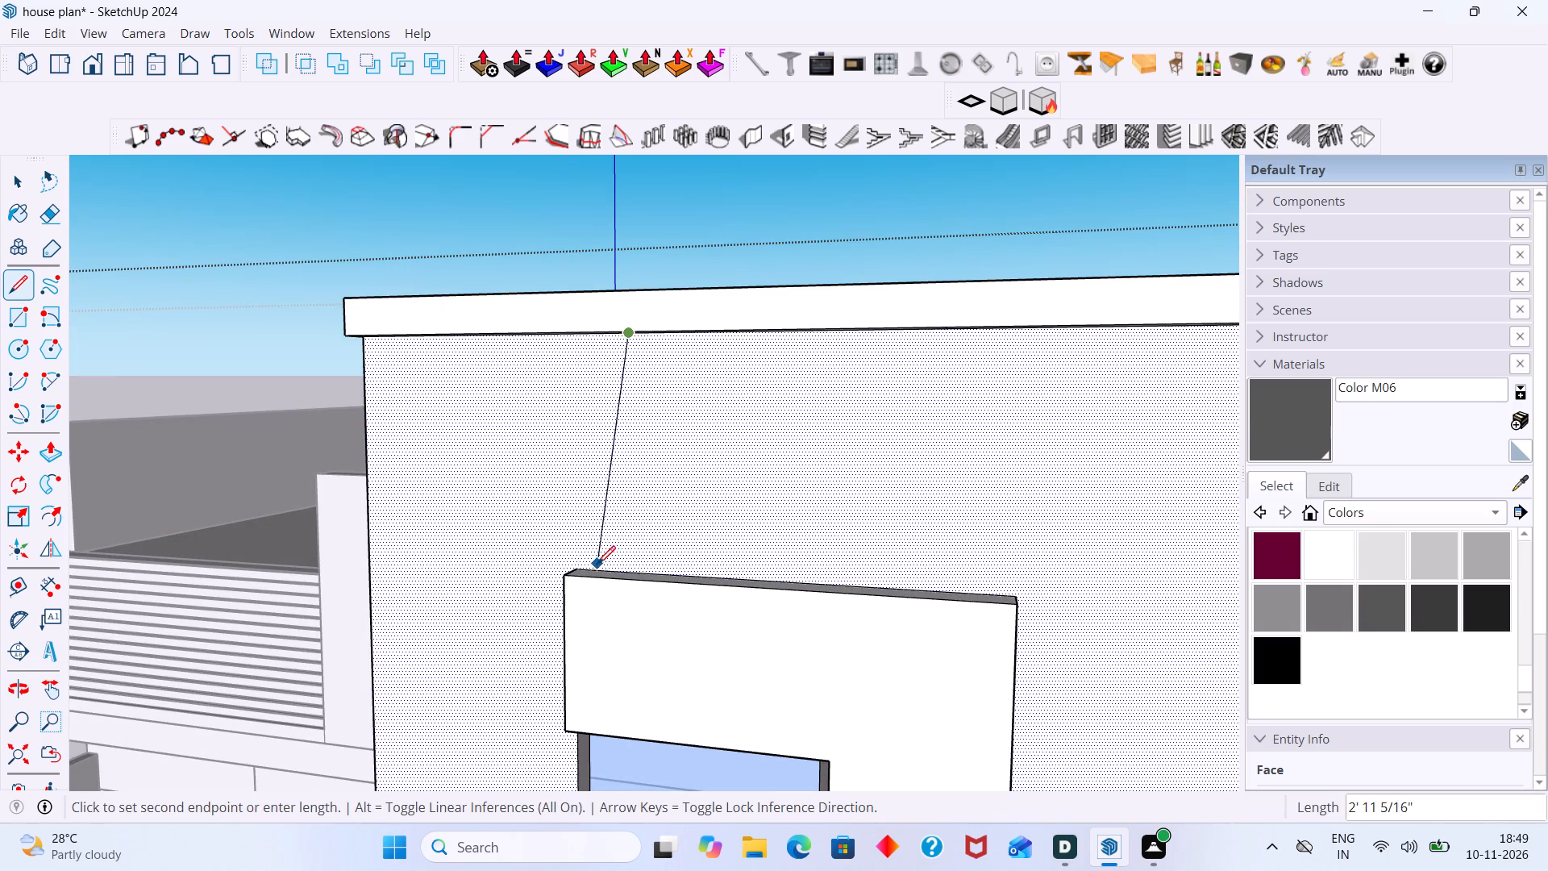
pyautogui.click(625, 569)
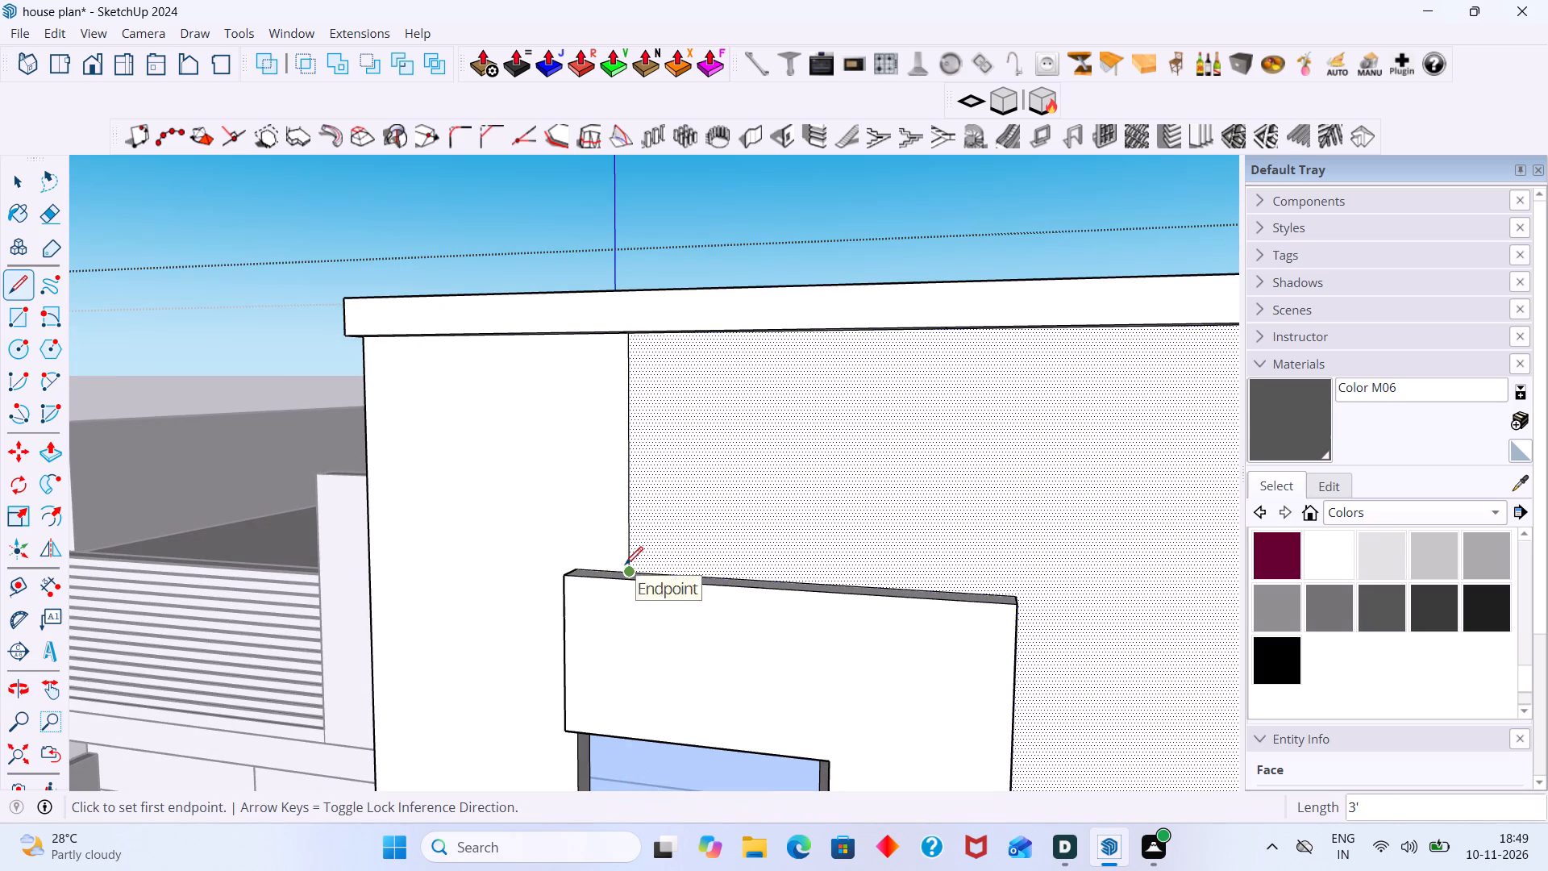
# Draw a second vertical line about 3' long on the wall face from the cap's other underside seam to the window surround's top edge.
pyautogui.press('space')
pyautogui.scroll(-9, 693, 486)
pyautogui.keyDown('shift'); pyautogui.moveTo(722, 461); pyautogui.dragTo(634, 365, button='middle'); pyautogui.keyUp('shift')
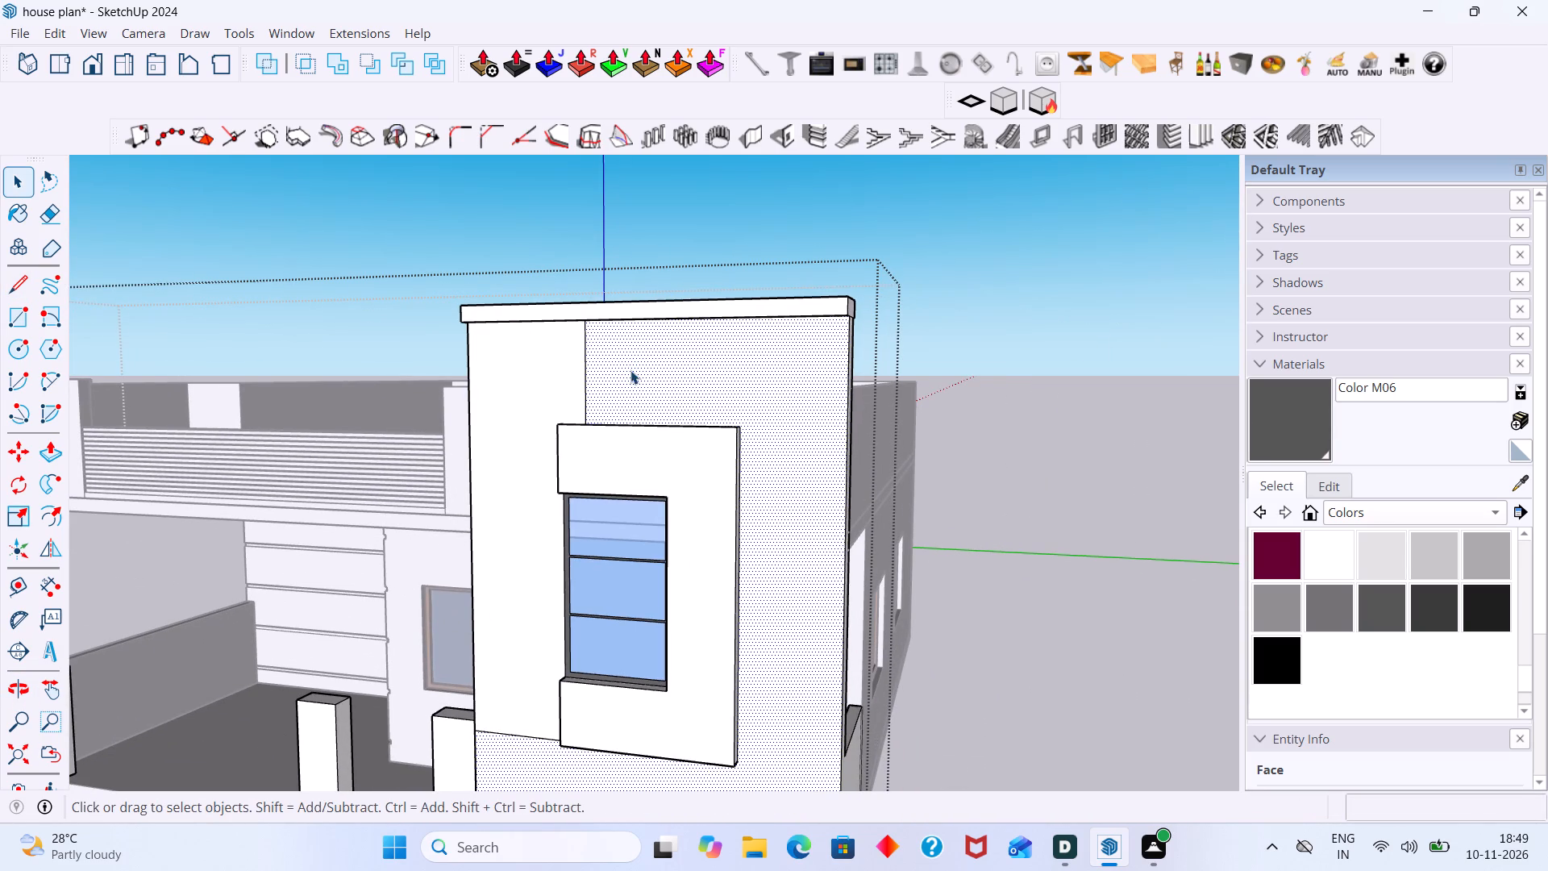
pyautogui.press('l')
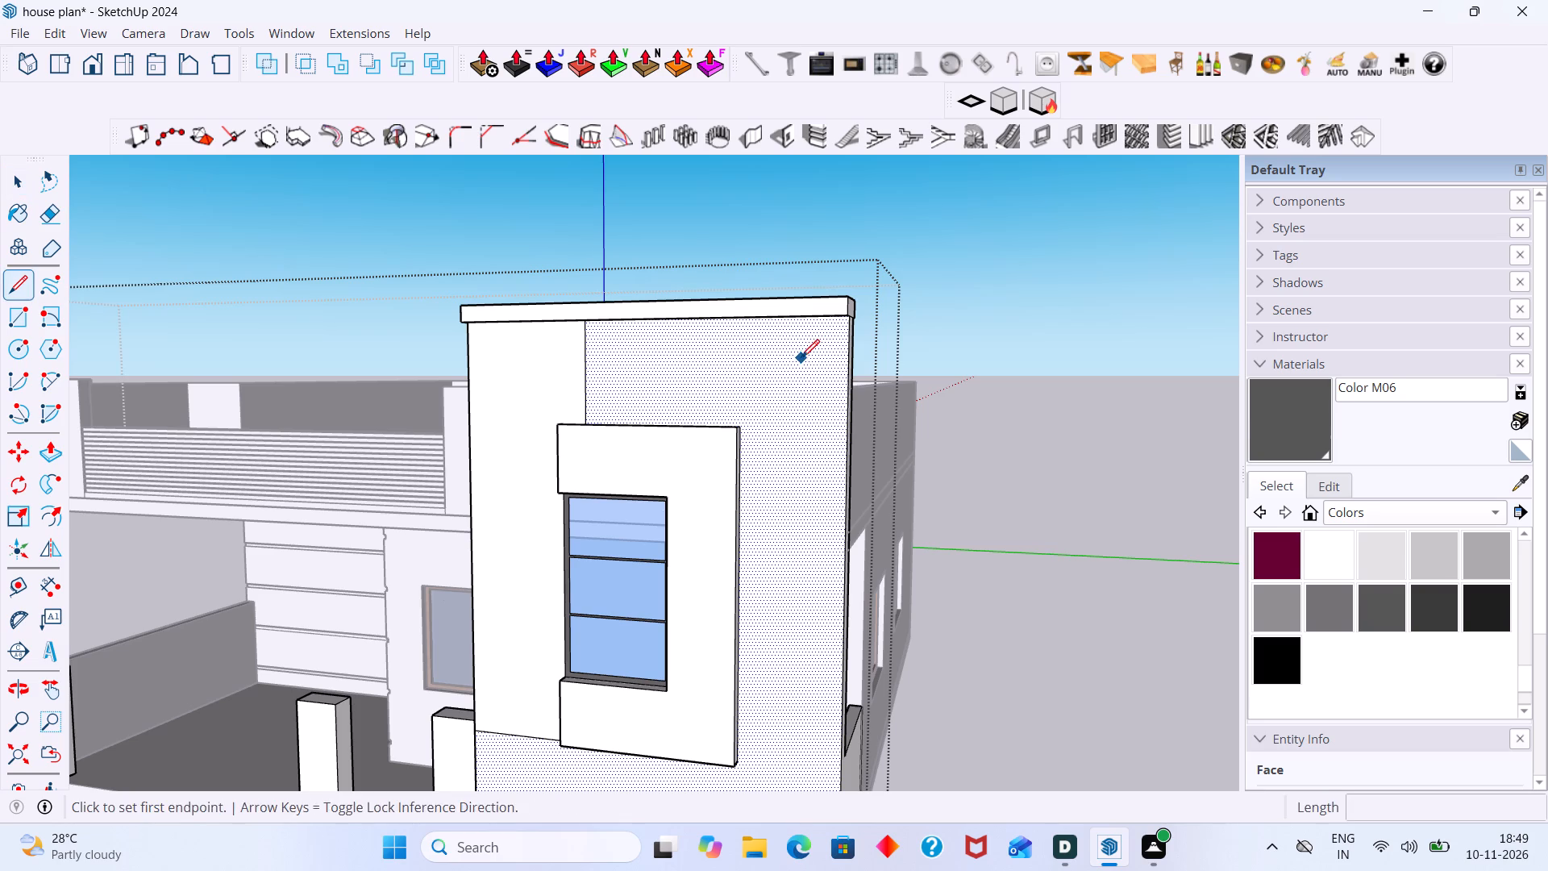
pyautogui.moveTo(801, 357); pyautogui.dragTo(792, 285, button='middle')
pyautogui.scroll(5, 734, 224)
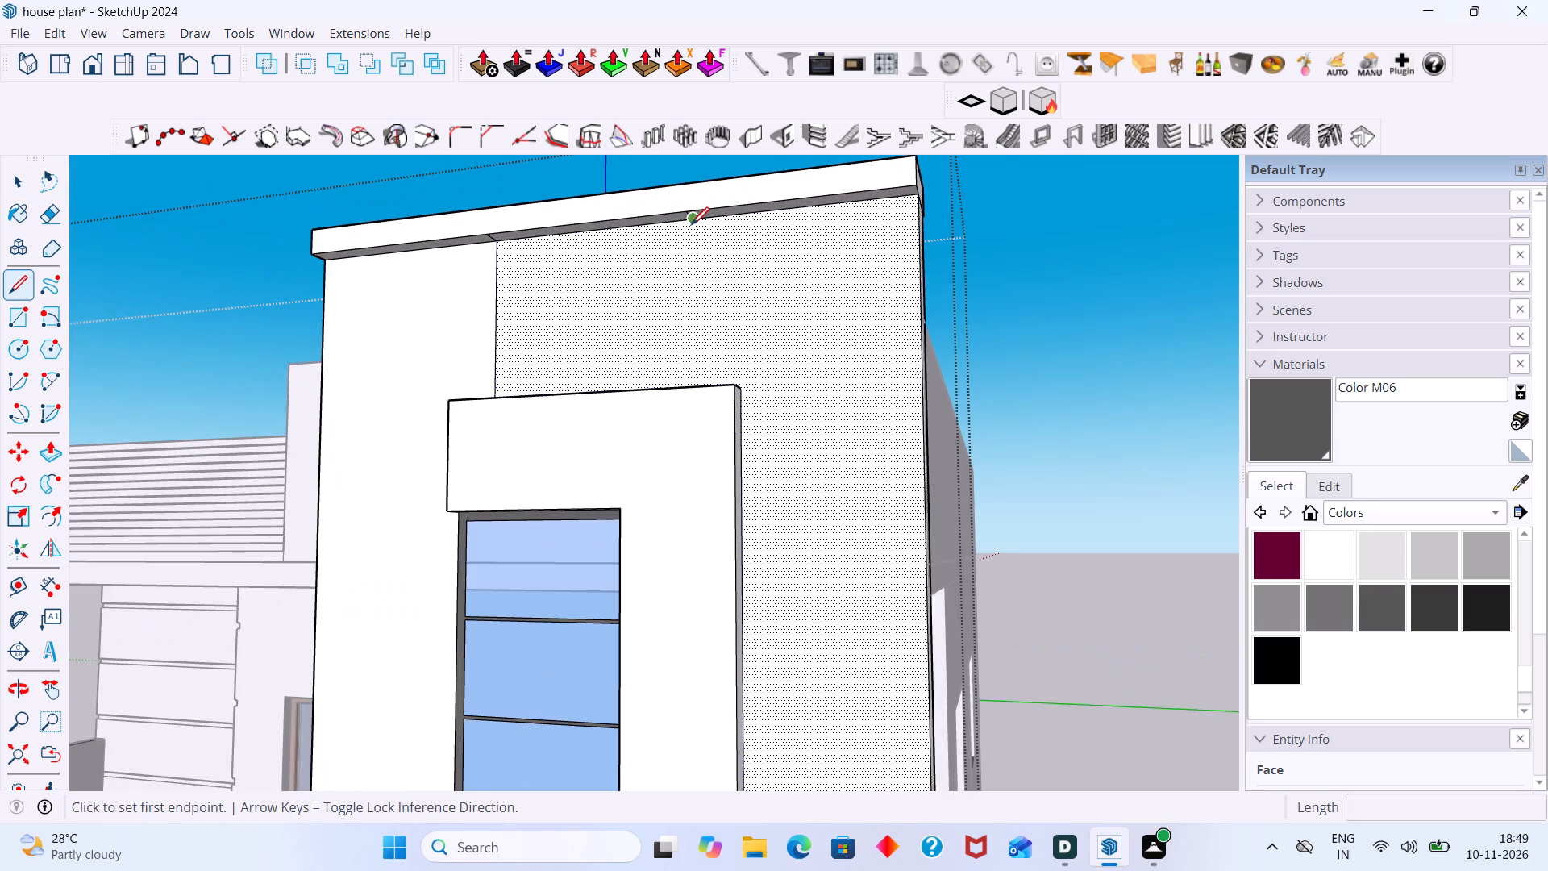
pyautogui.scroll(6, 691, 225)
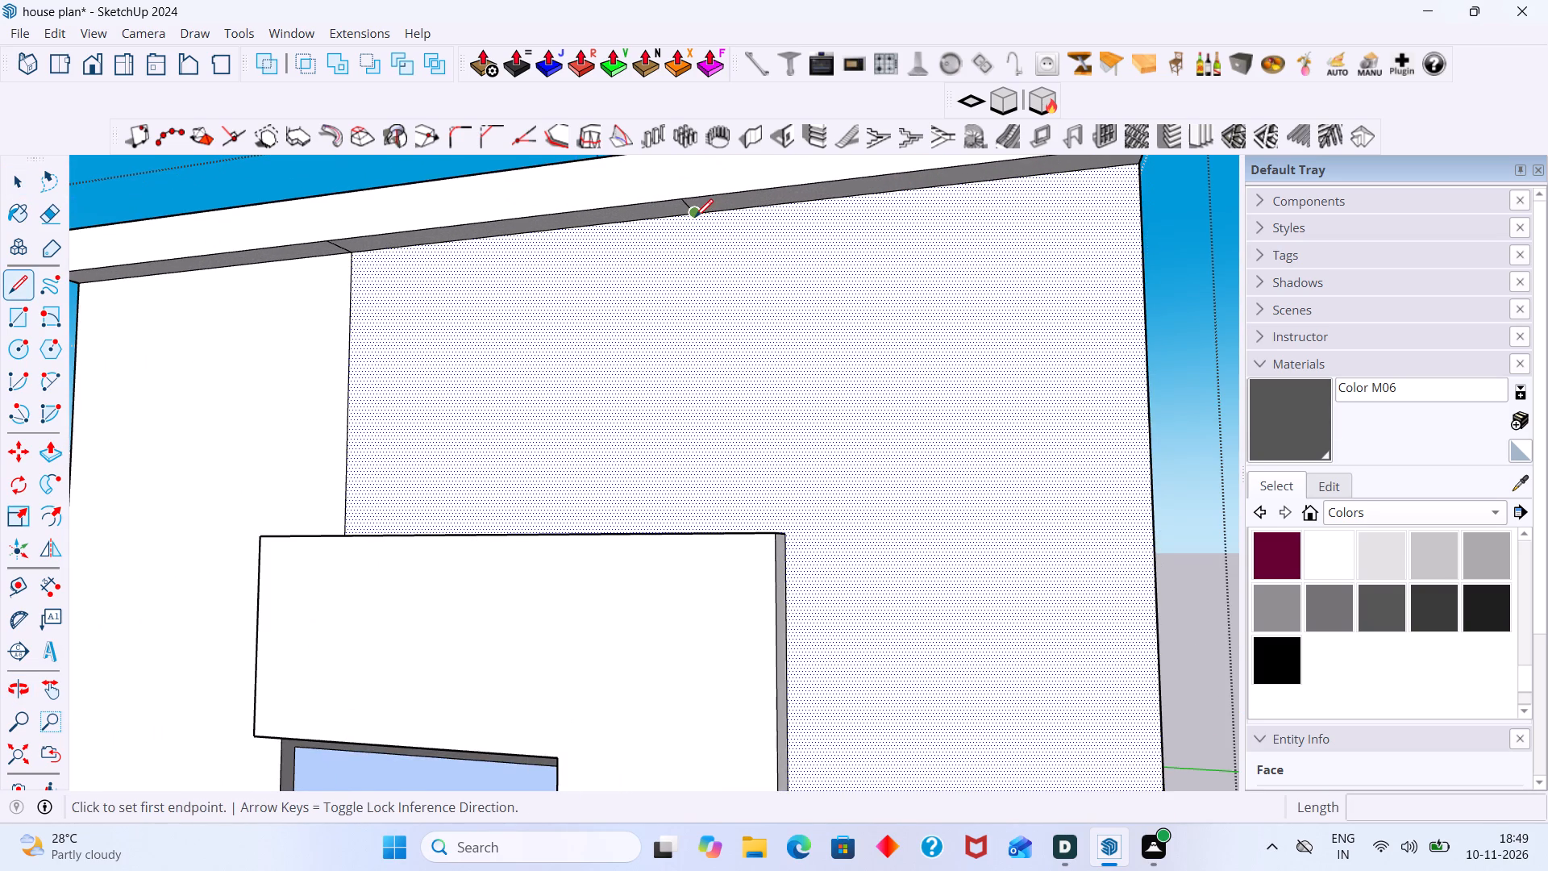
pyautogui.click(695, 217)
pyautogui.moveTo(700, 524); pyautogui.dragTo(678, 594, button='middle')
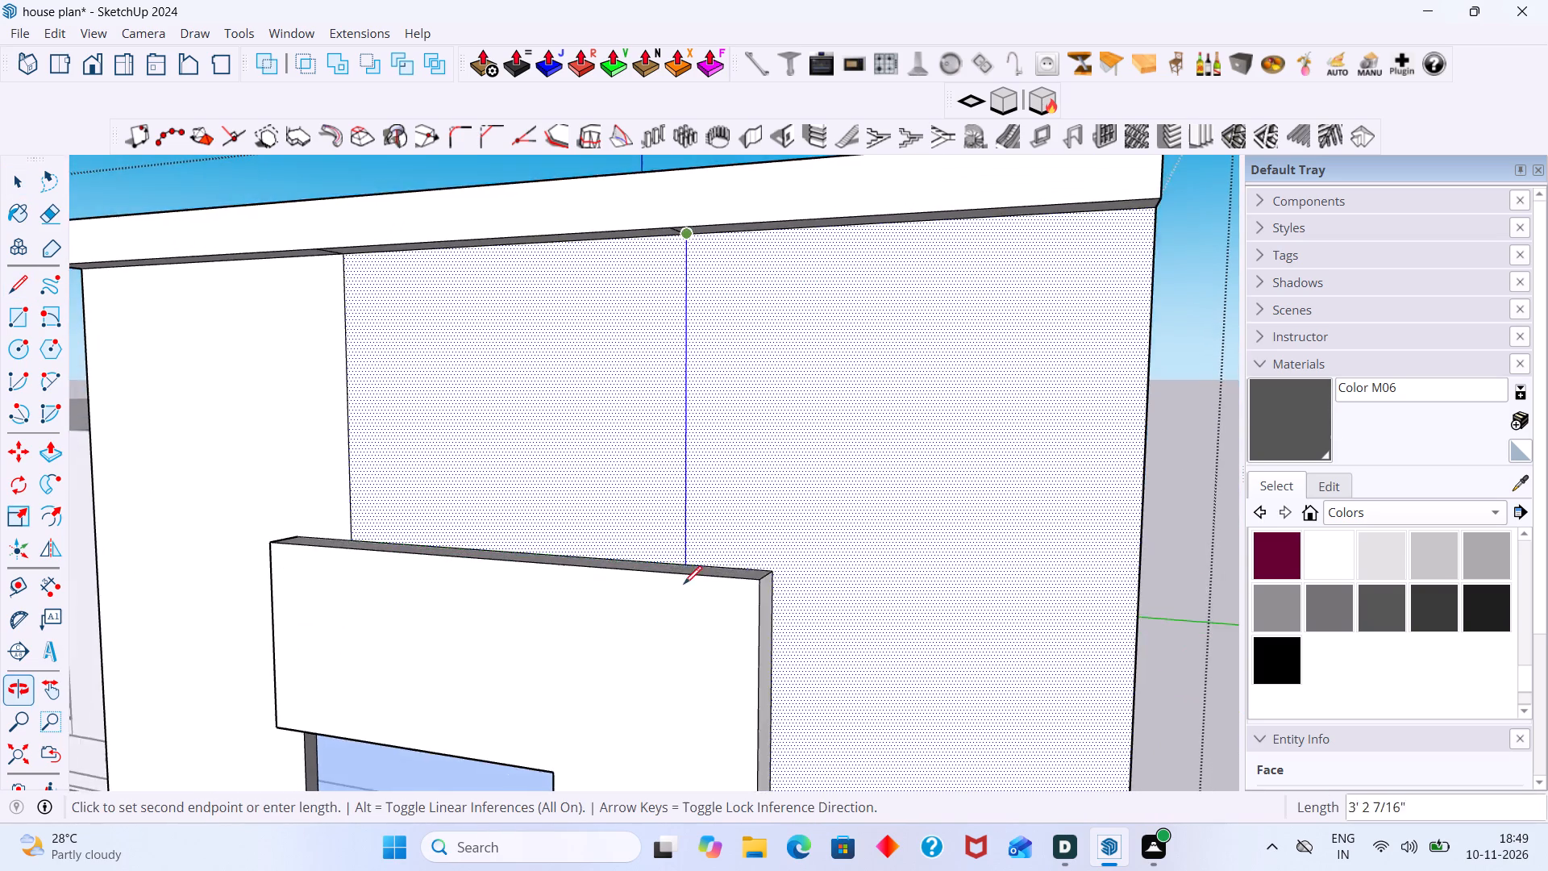
pyautogui.scroll(6, 684, 571)
pyautogui.click(688, 559)
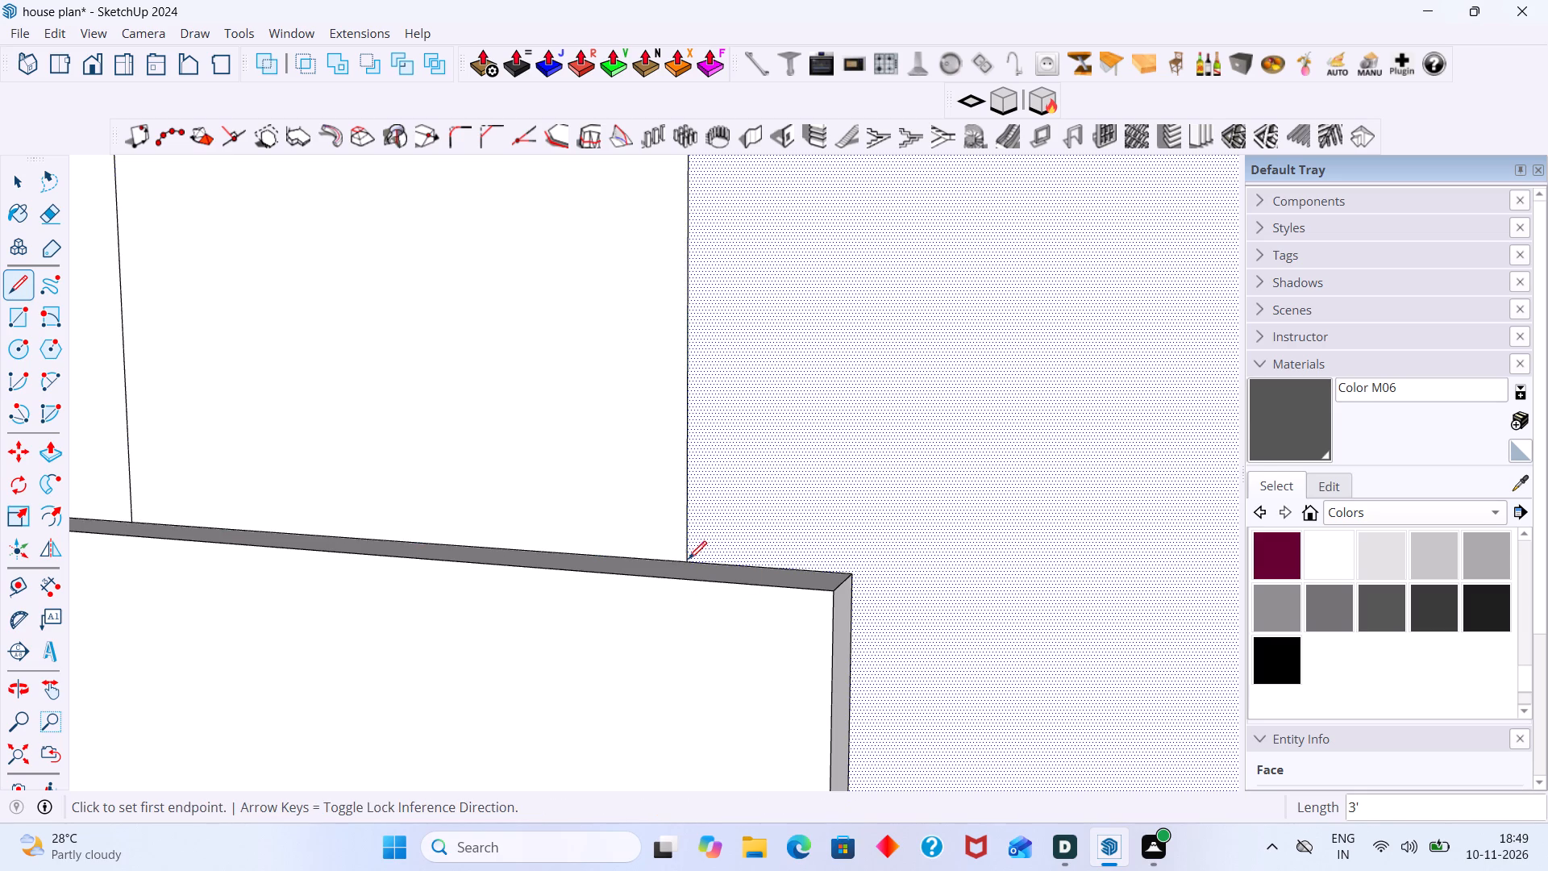
pyautogui.press('space')
# Reopen the front wall group and draw a line about 2' 11" long from the window surround's lower outer corner to the wall's outer edge.
pyautogui.scroll(-16, 707, 550)
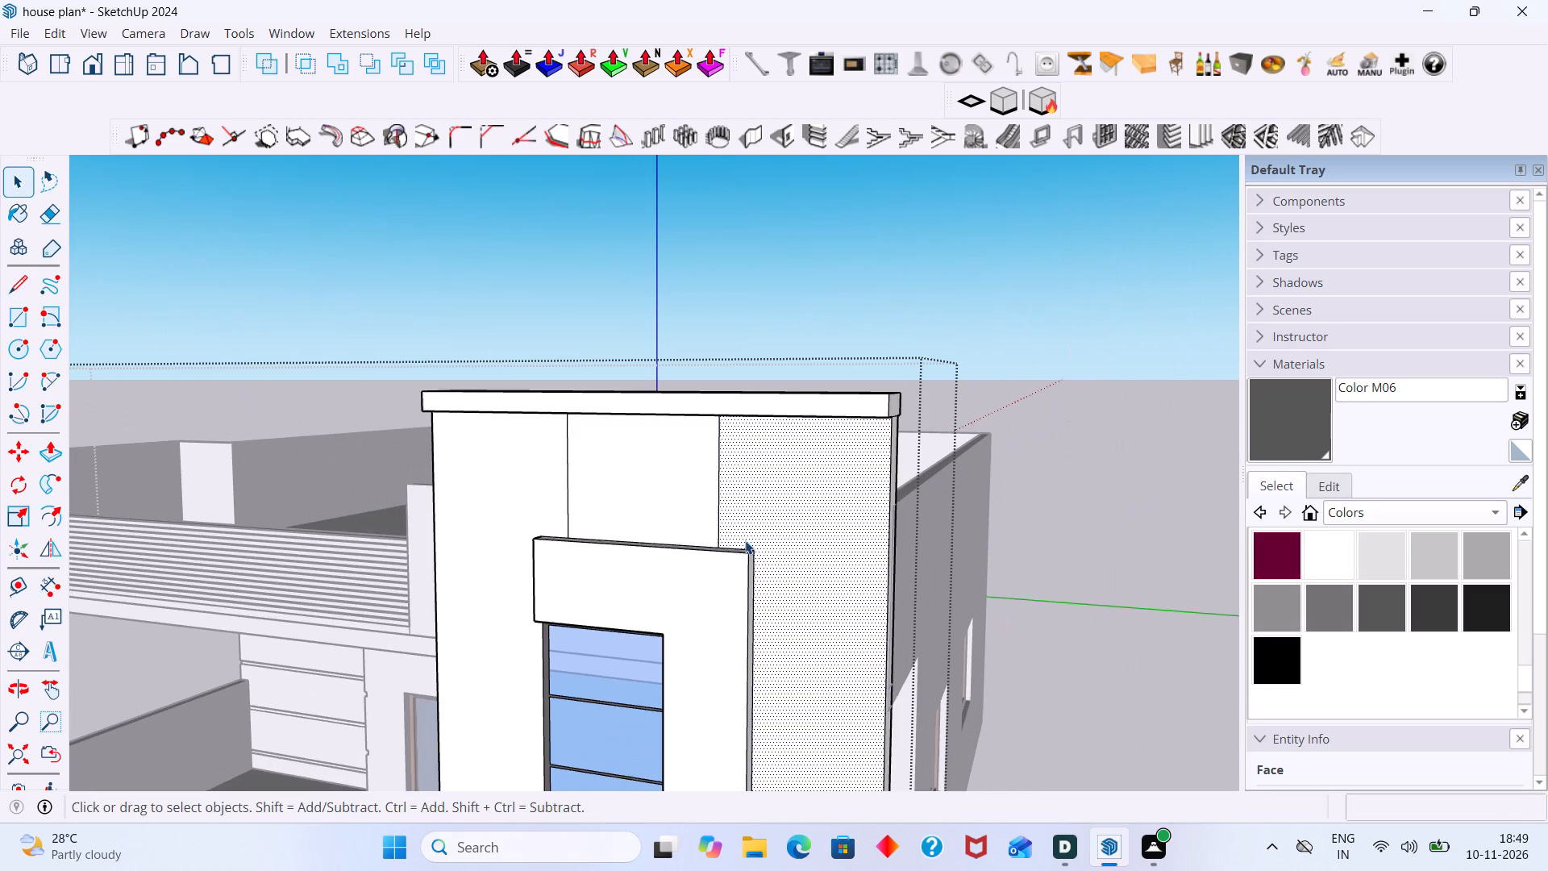
pyautogui.scroll(-8, 776, 538)
pyautogui.keyDown('shift'); pyautogui.moveTo(868, 640); pyautogui.dragTo(865, 527, button='middle'); pyautogui.keyUp('shift')
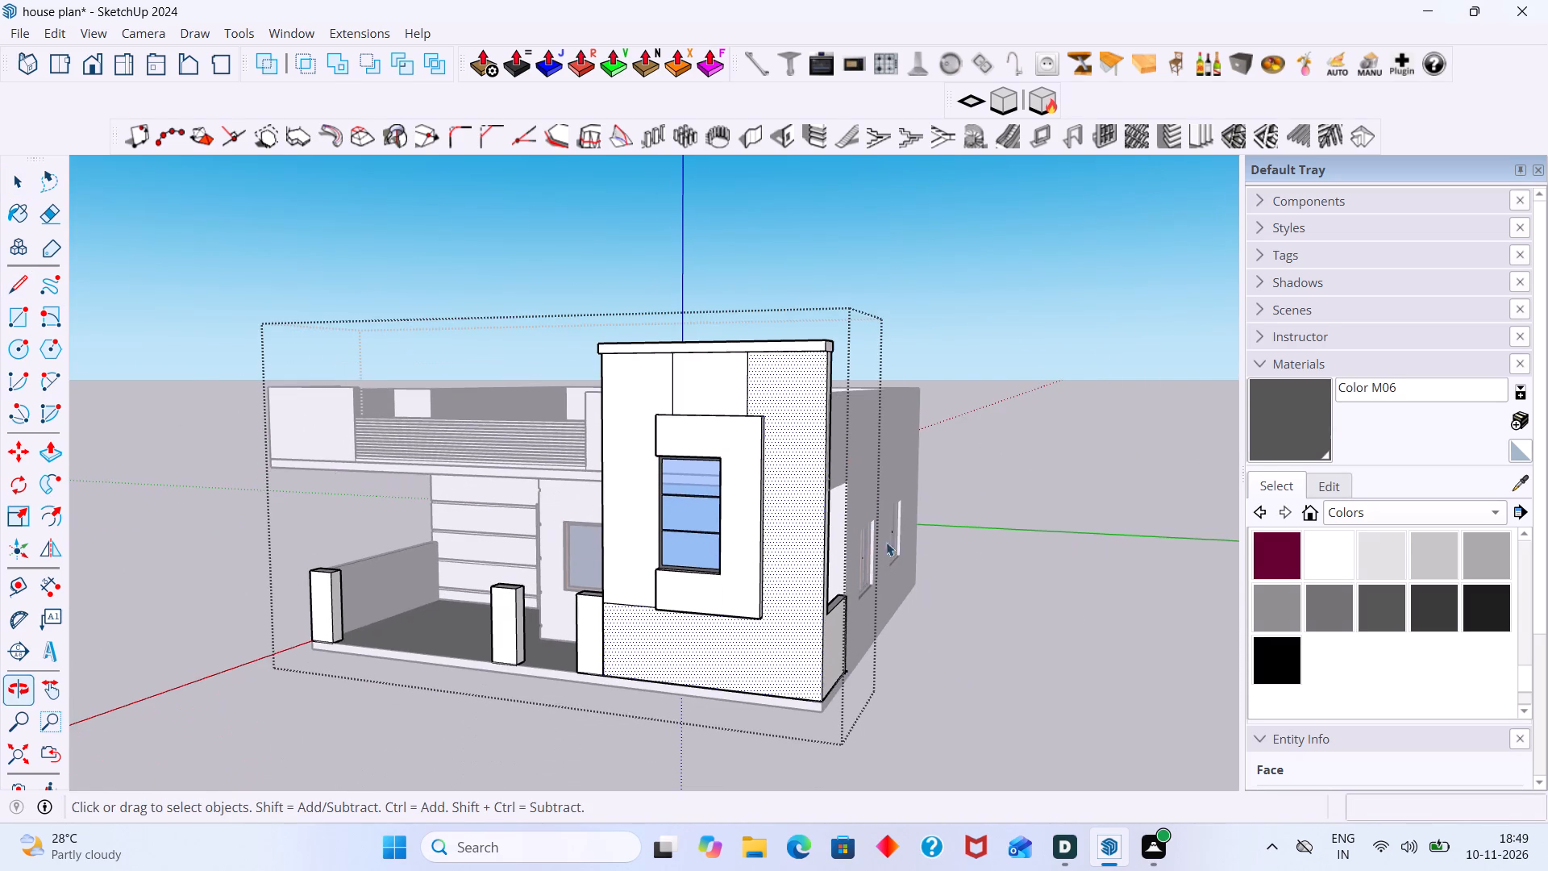
pyautogui.click(1042, 565)
pyautogui.scroll(2, 759, 638)
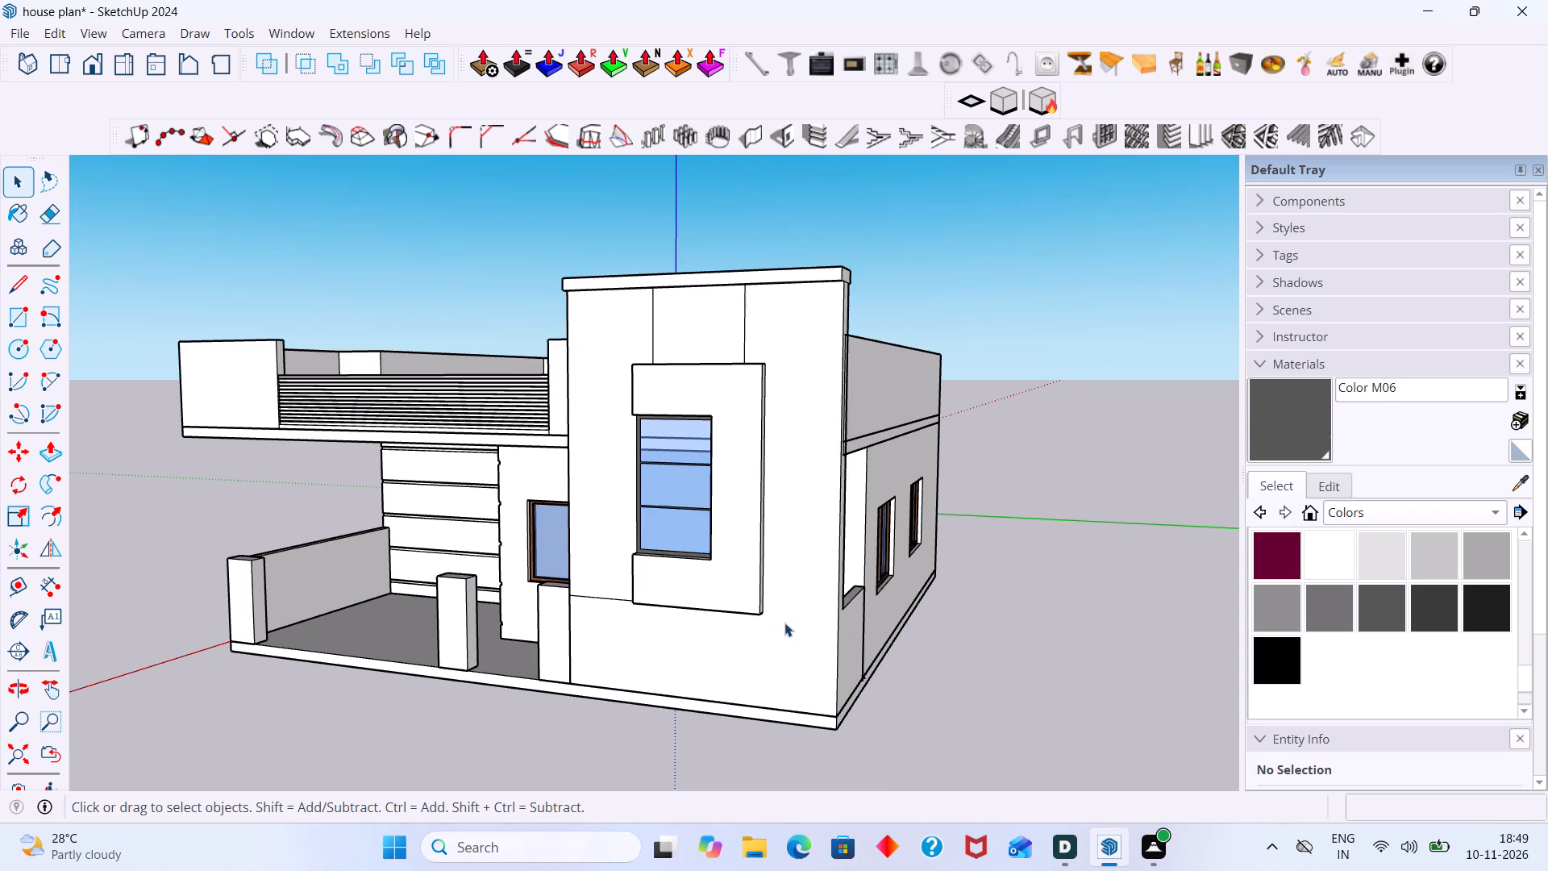
pyautogui.doubleClick(785, 622)
pyautogui.click(789, 631)
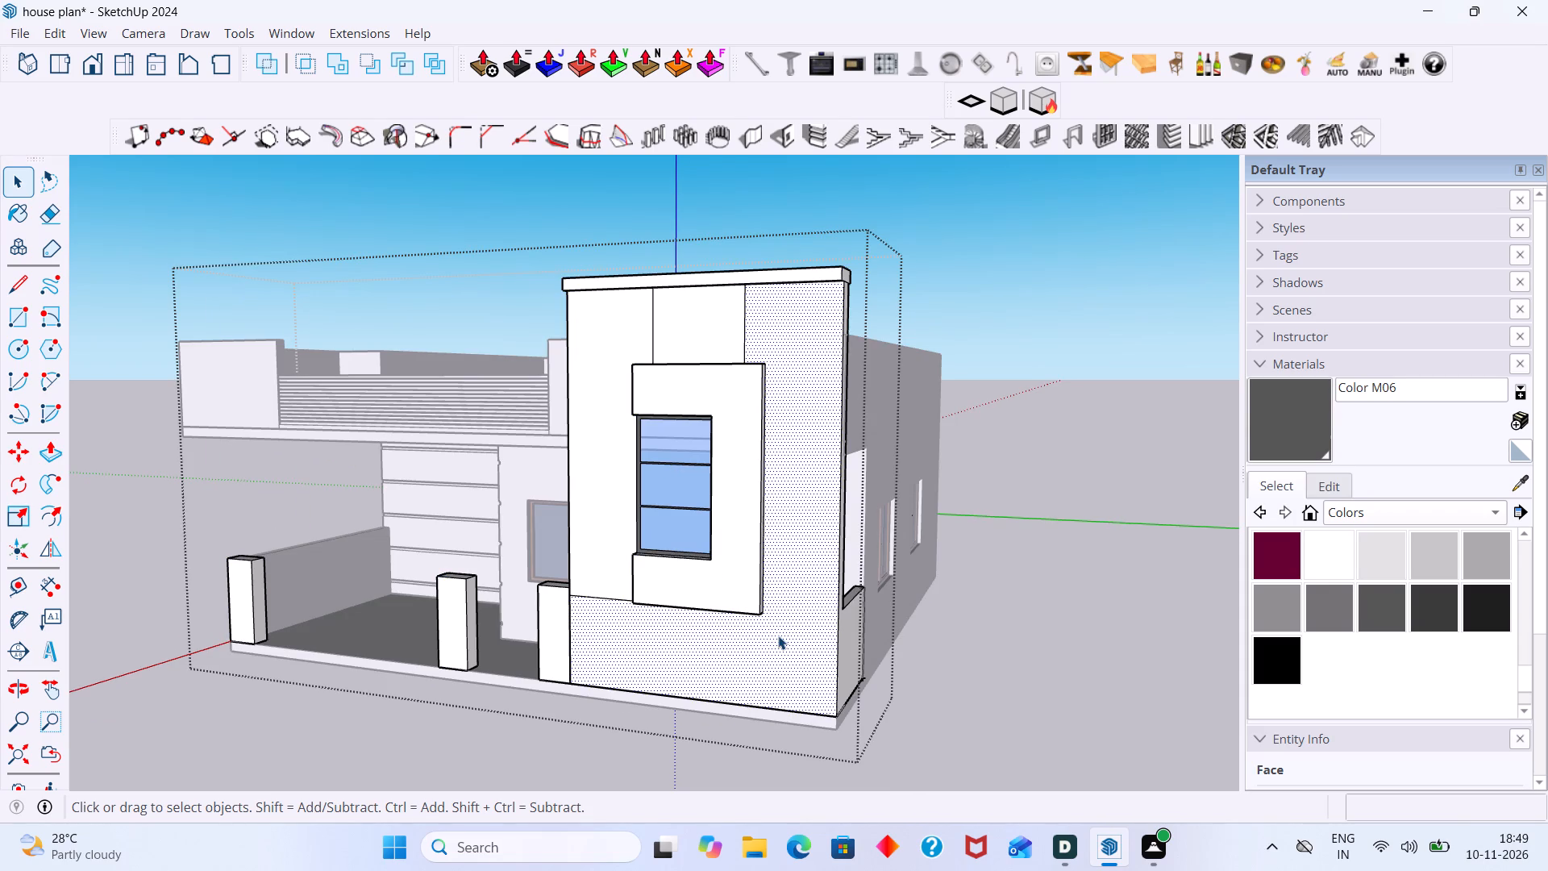
pyautogui.moveTo(774, 636); pyautogui.dragTo(755, 636, button='middle')
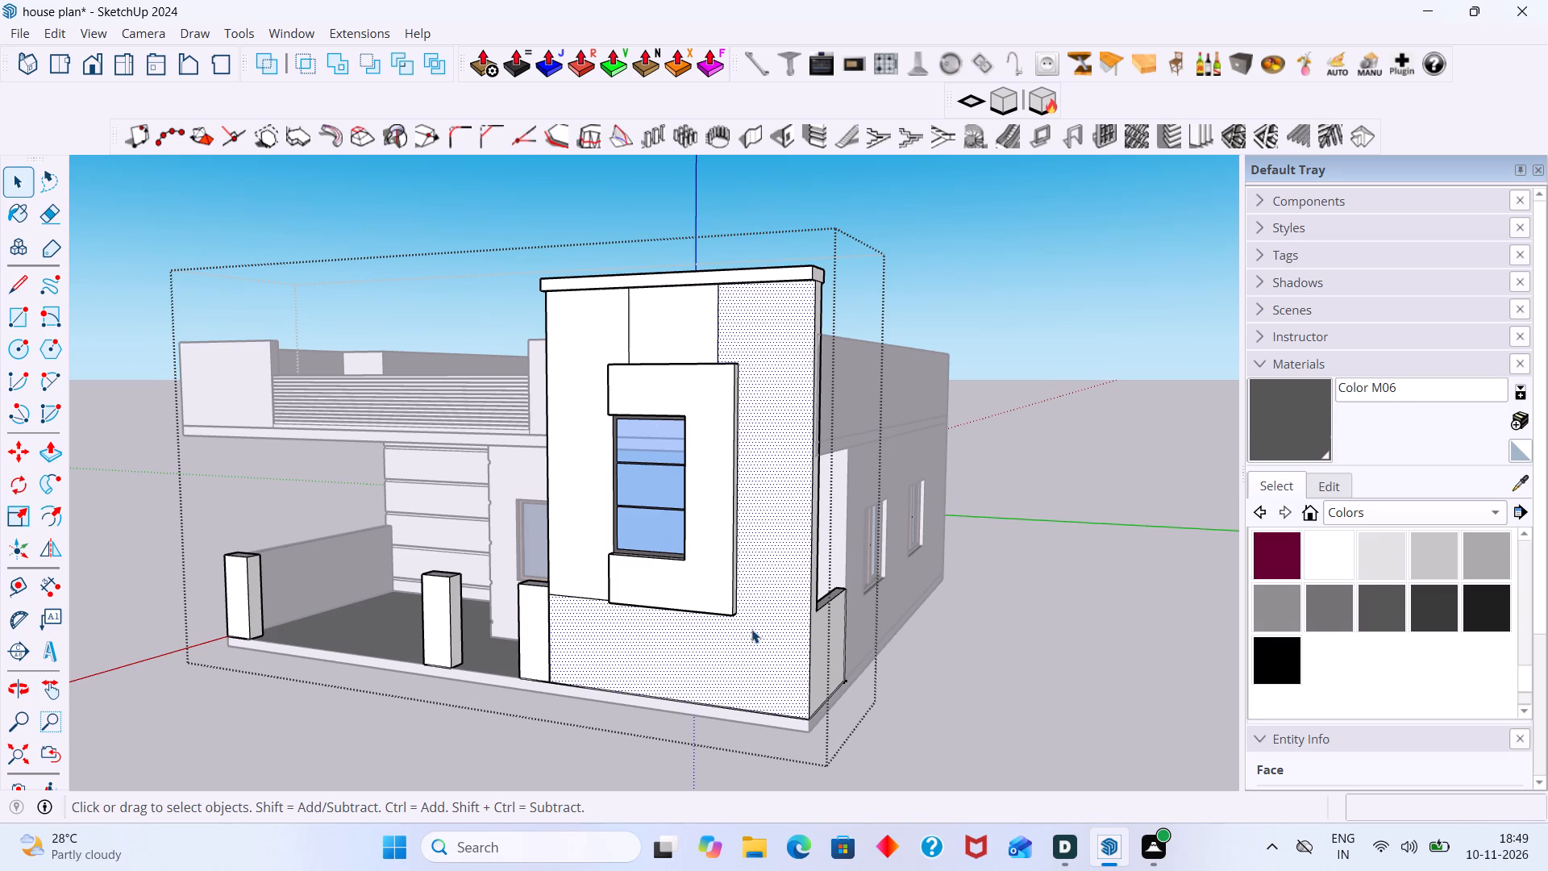
pyautogui.moveTo(747, 631); pyautogui.dragTo(683, 652, button='middle')
pyautogui.press('l')
pyautogui.scroll(4, 642, 655)
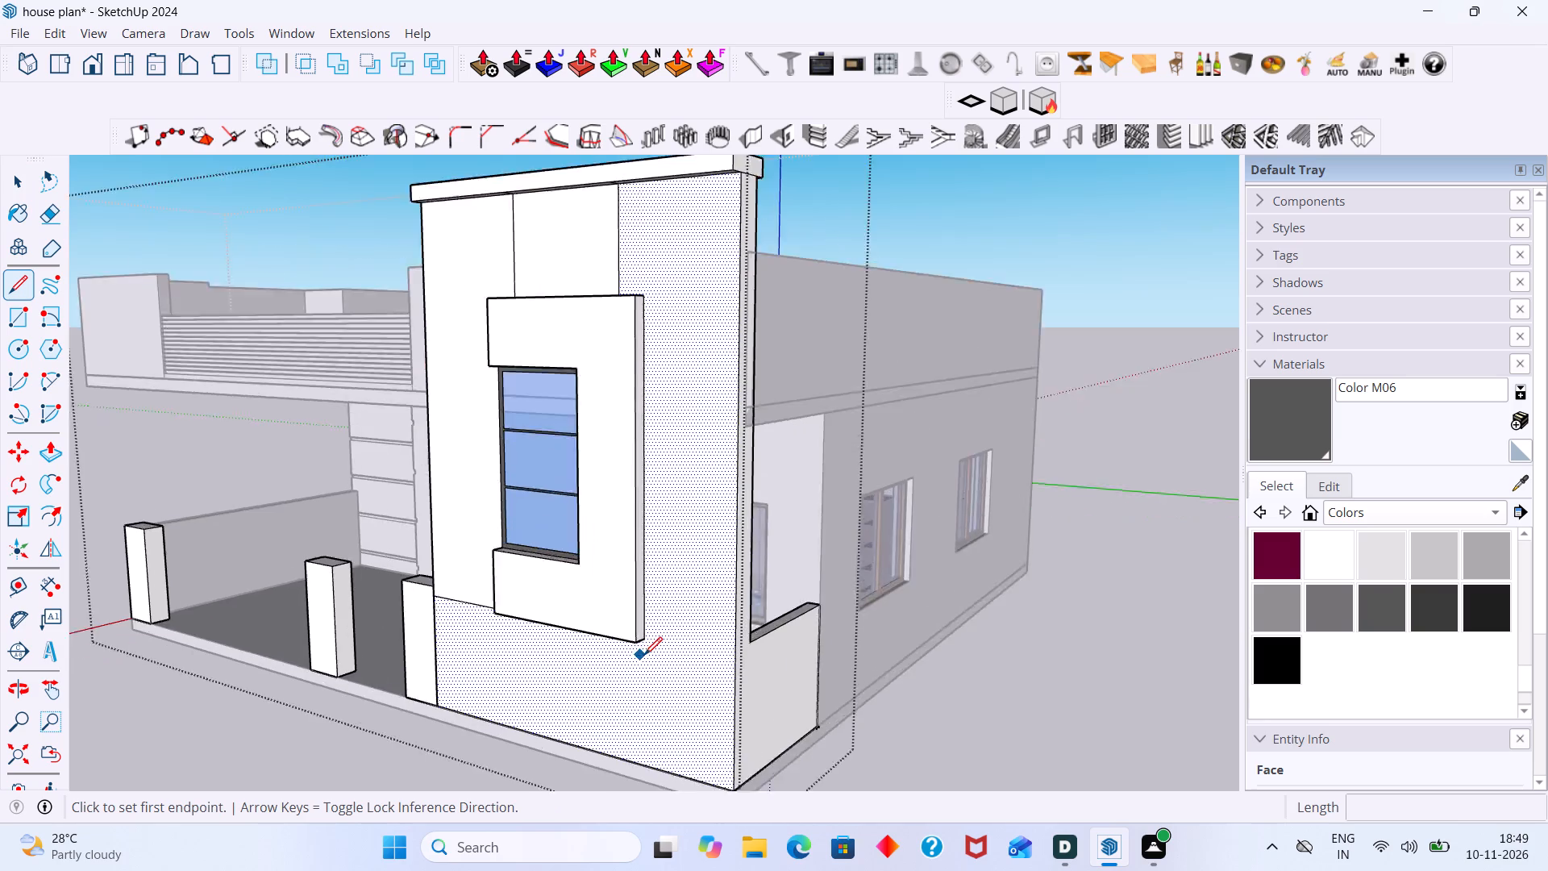
pyautogui.scroll(6, 644, 655)
pyautogui.click(646, 627)
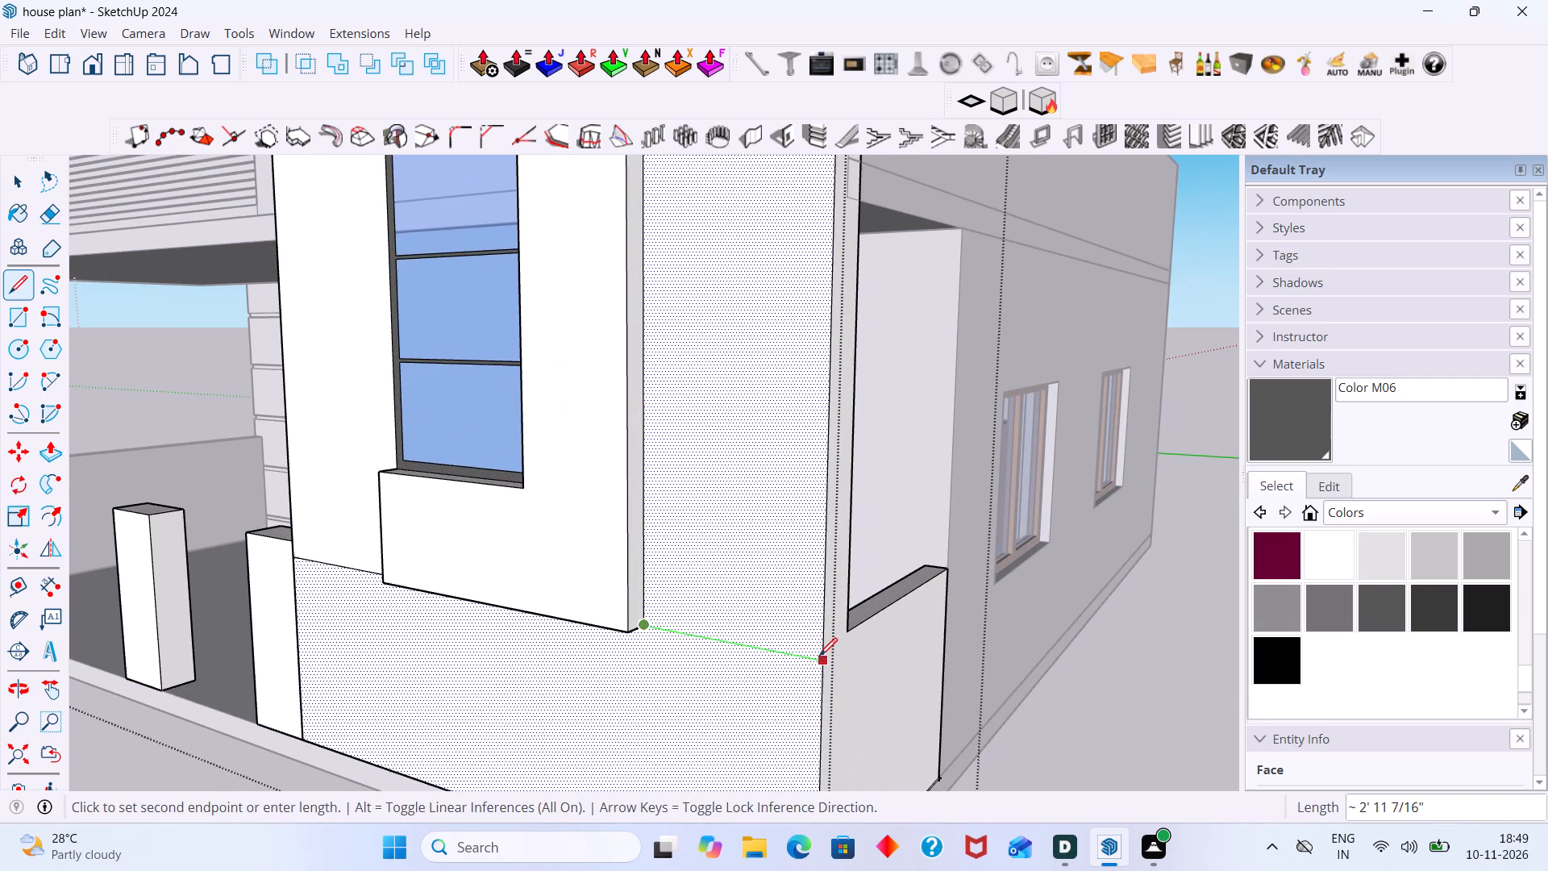
pyautogui.click(823, 664)
pyautogui.press('space')
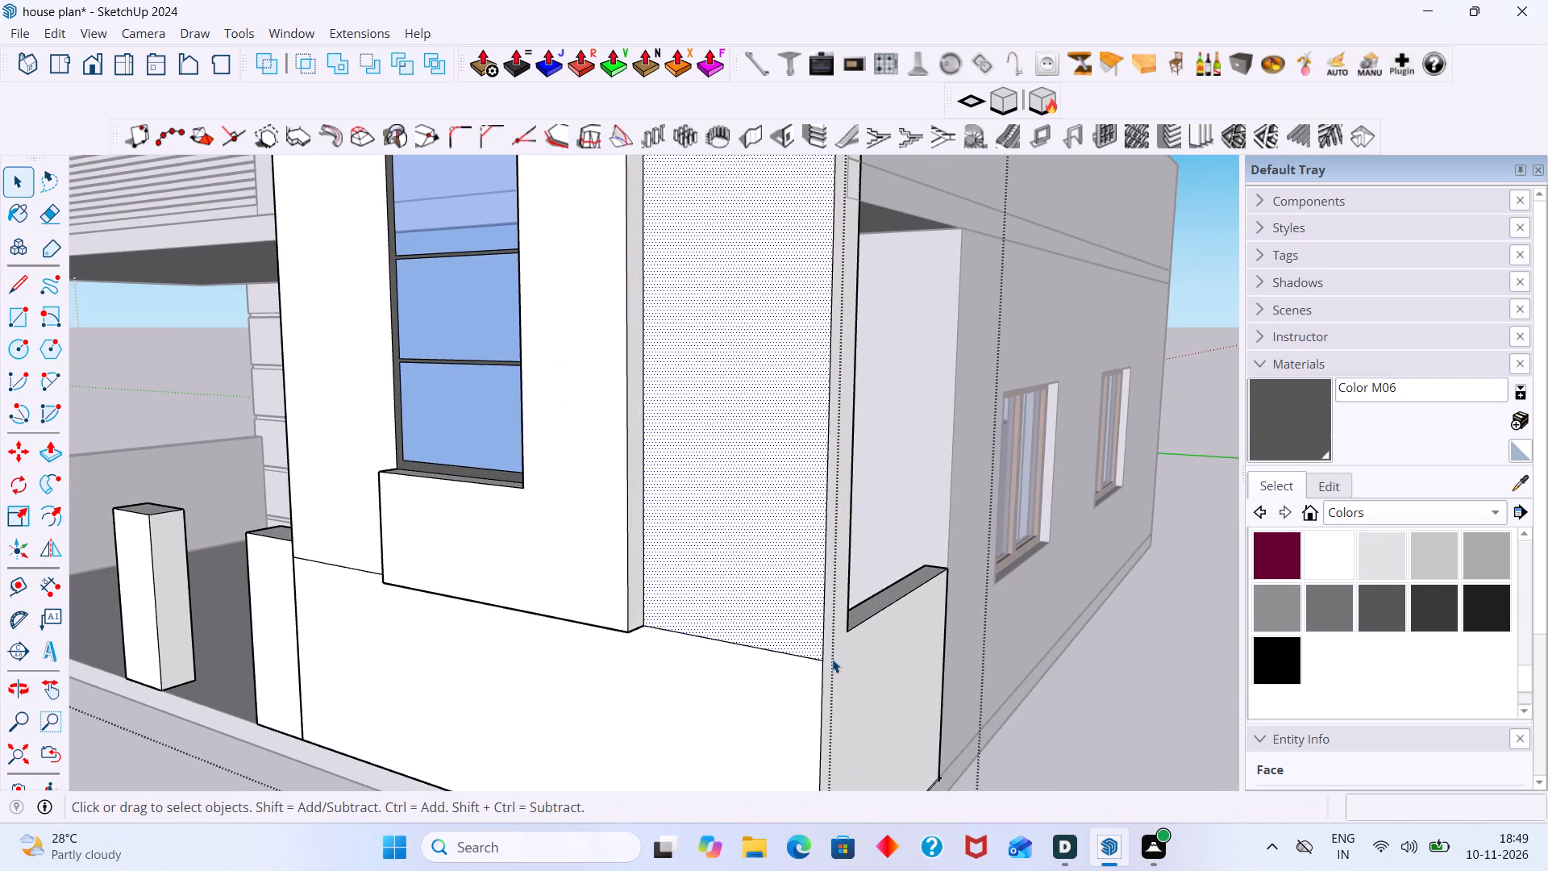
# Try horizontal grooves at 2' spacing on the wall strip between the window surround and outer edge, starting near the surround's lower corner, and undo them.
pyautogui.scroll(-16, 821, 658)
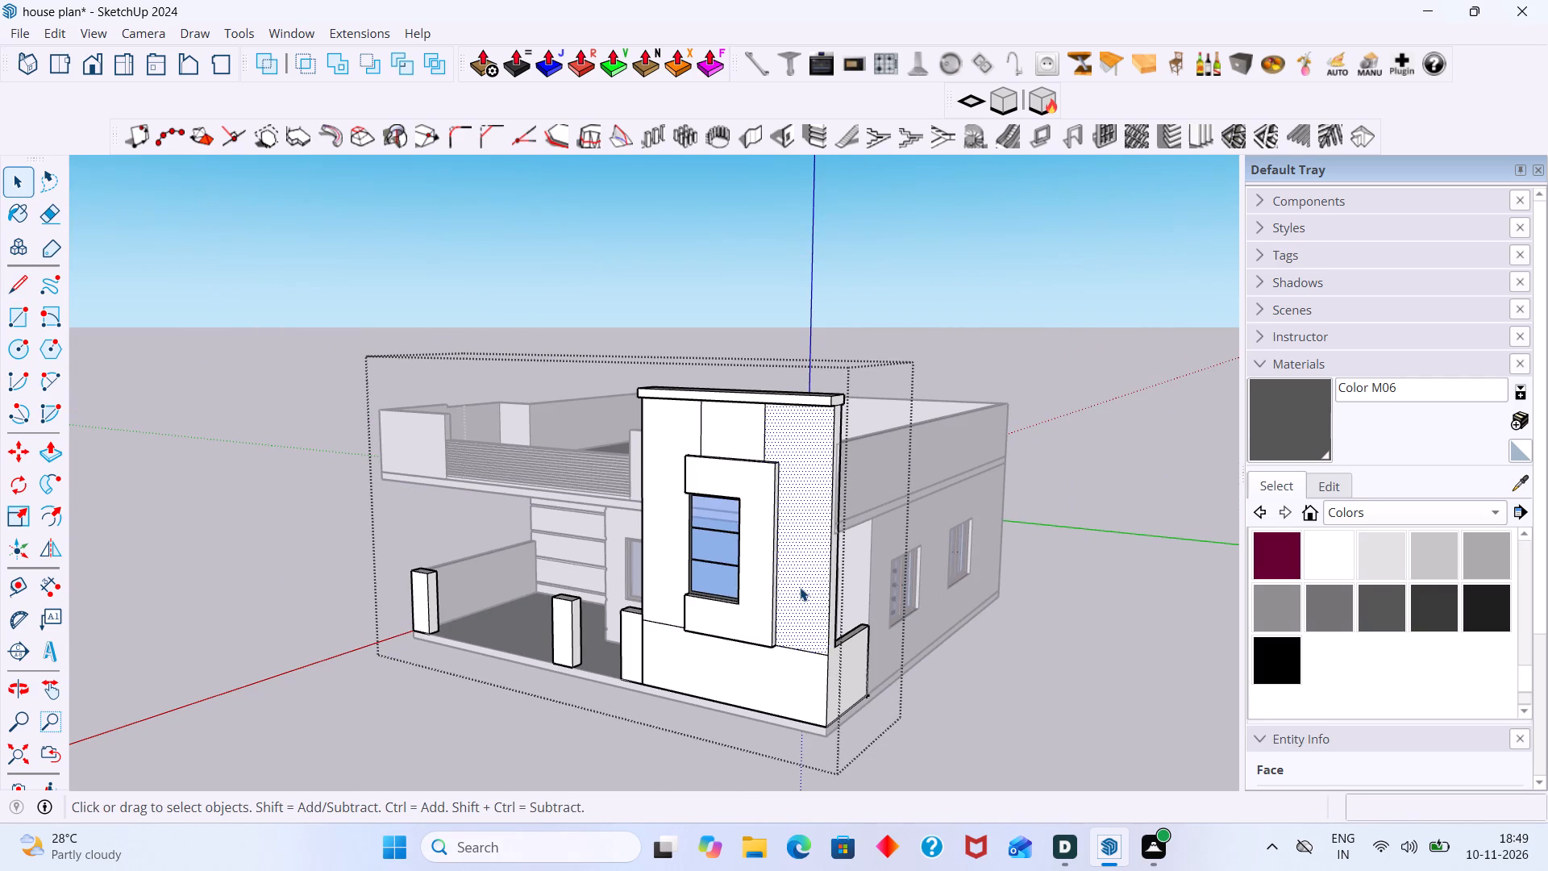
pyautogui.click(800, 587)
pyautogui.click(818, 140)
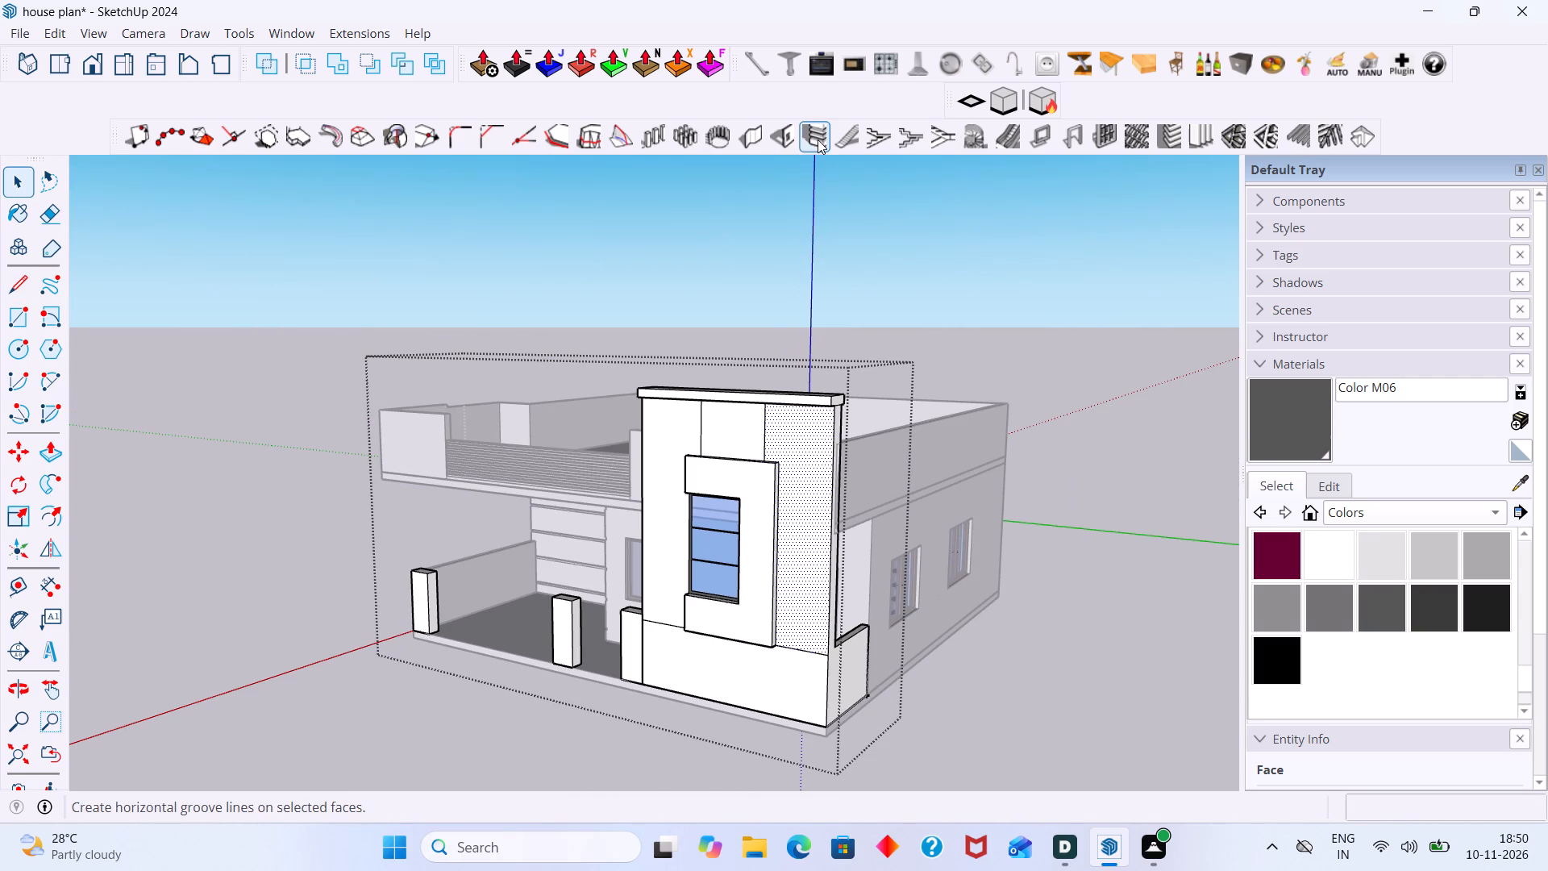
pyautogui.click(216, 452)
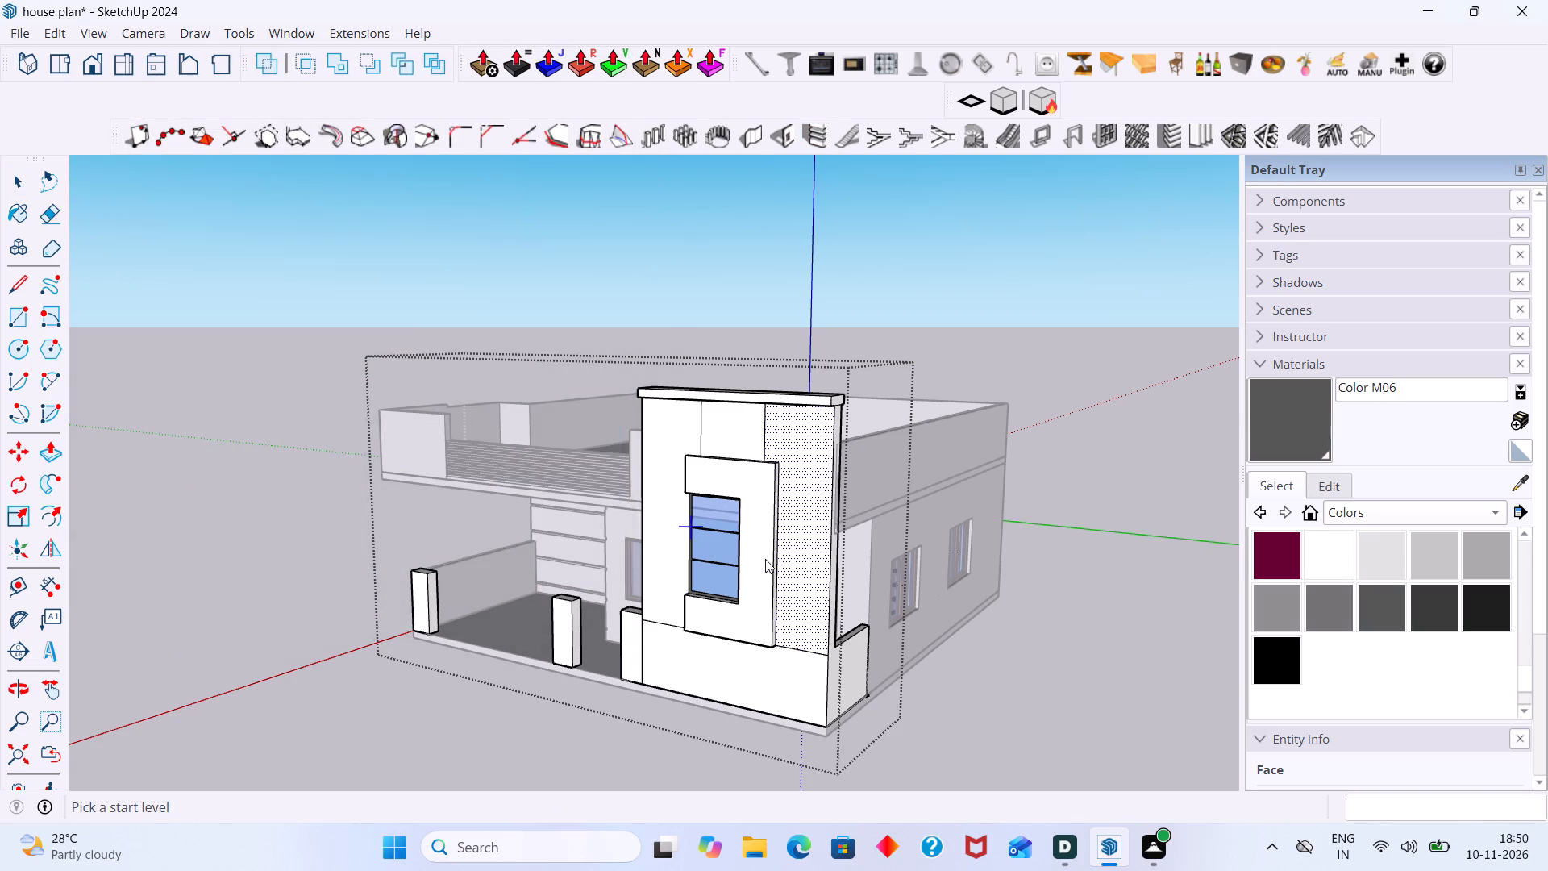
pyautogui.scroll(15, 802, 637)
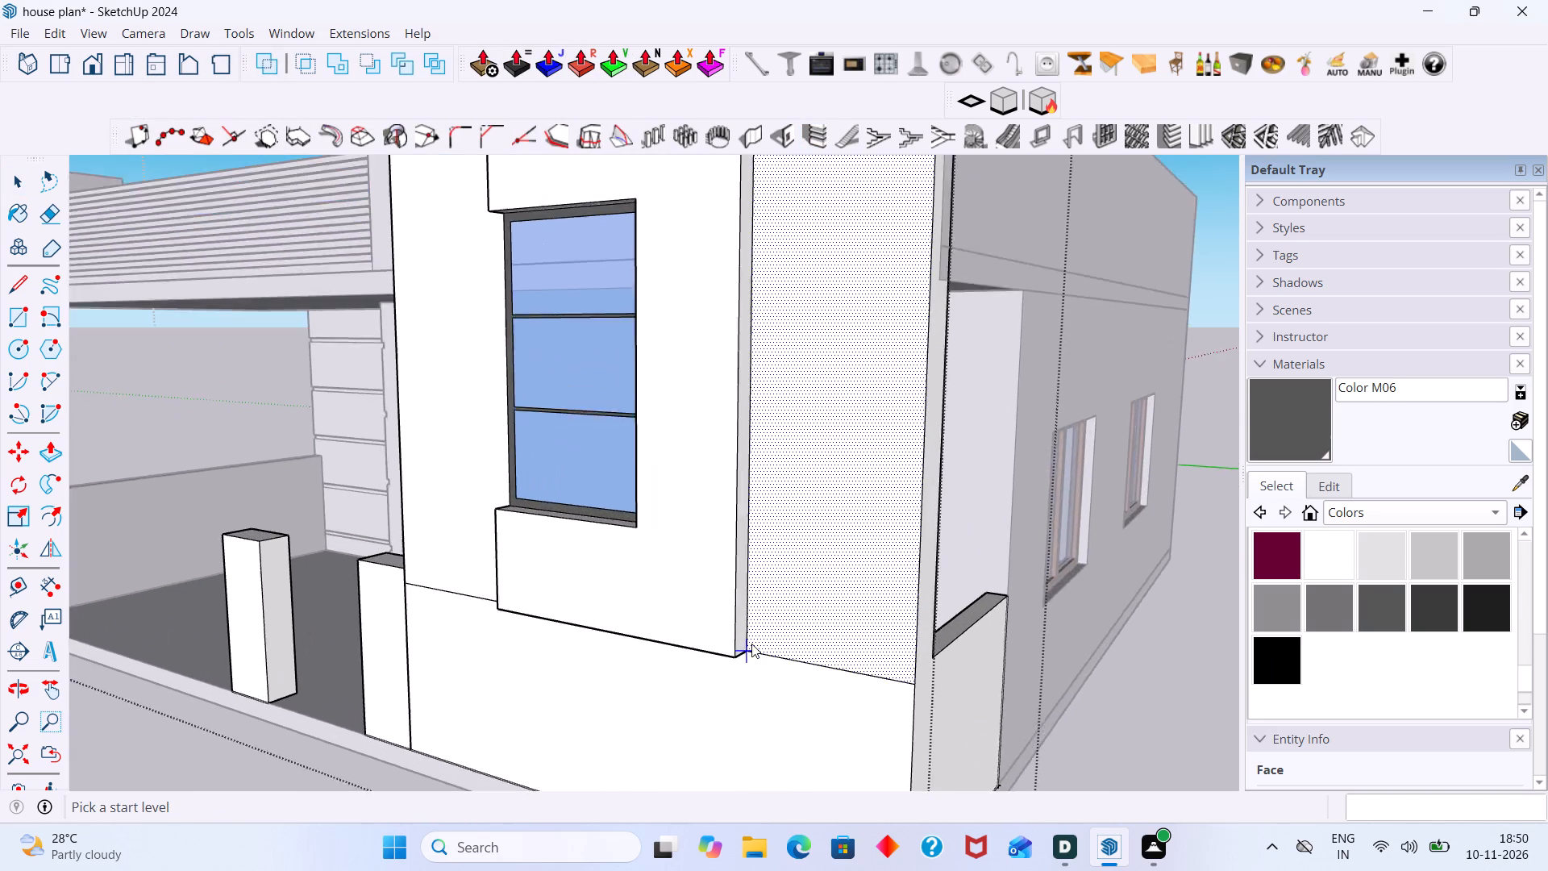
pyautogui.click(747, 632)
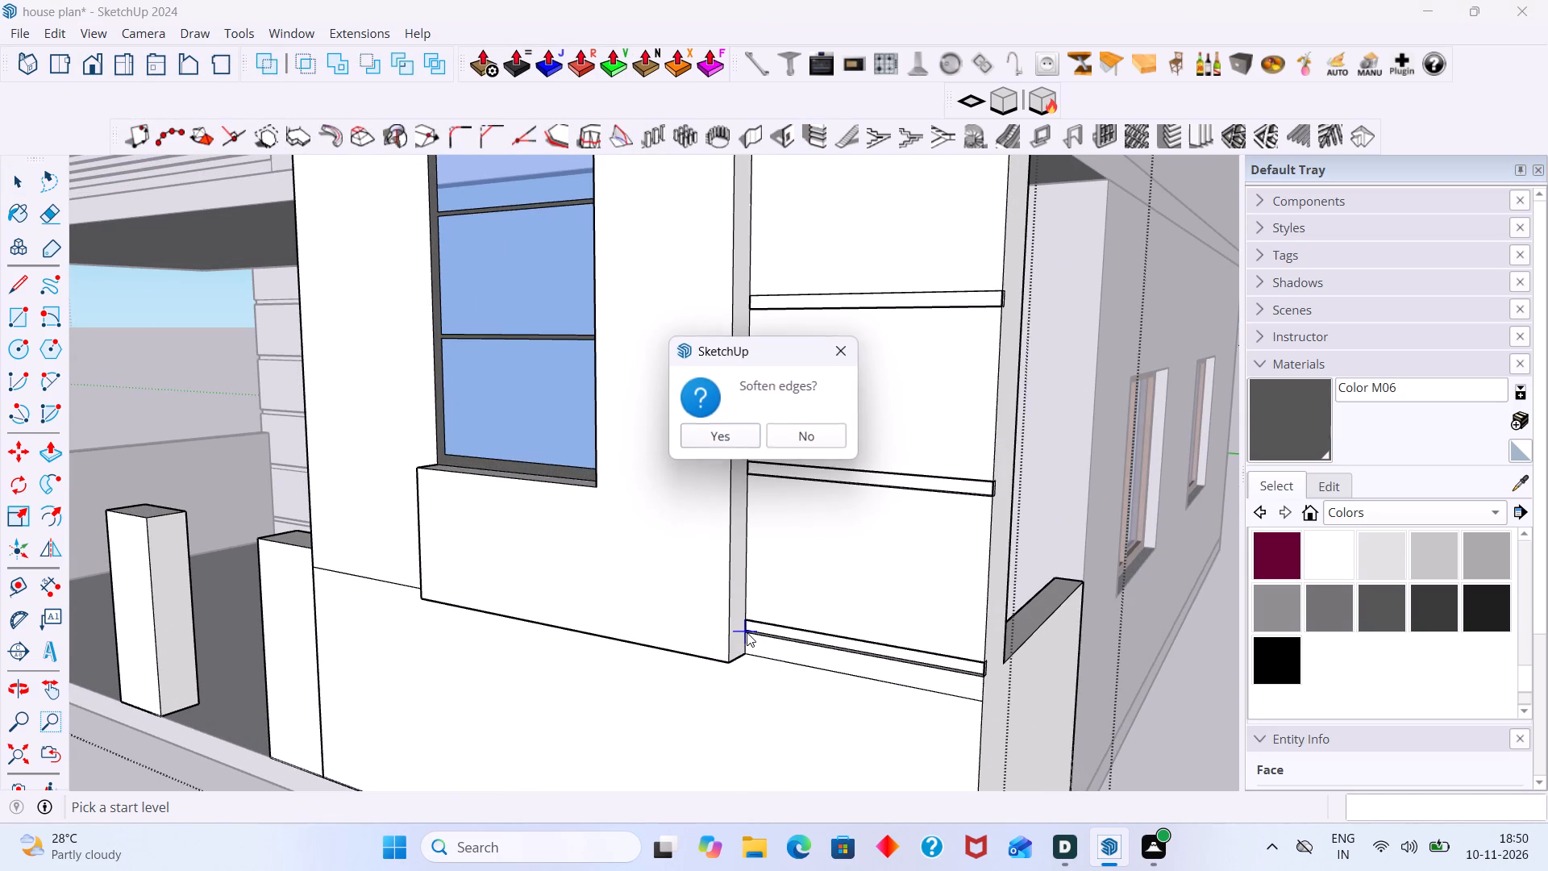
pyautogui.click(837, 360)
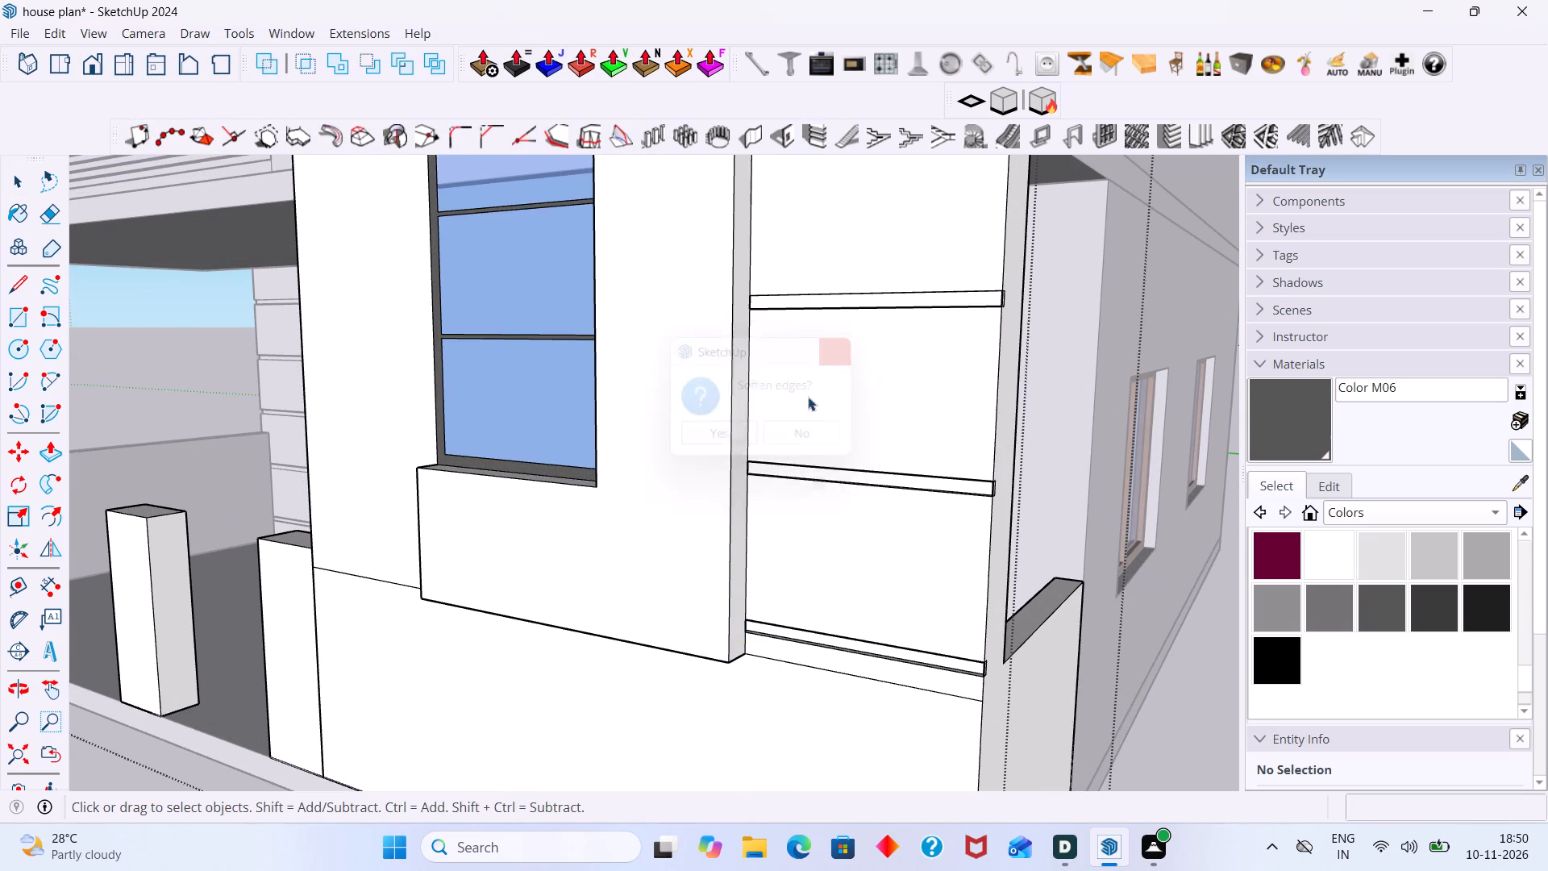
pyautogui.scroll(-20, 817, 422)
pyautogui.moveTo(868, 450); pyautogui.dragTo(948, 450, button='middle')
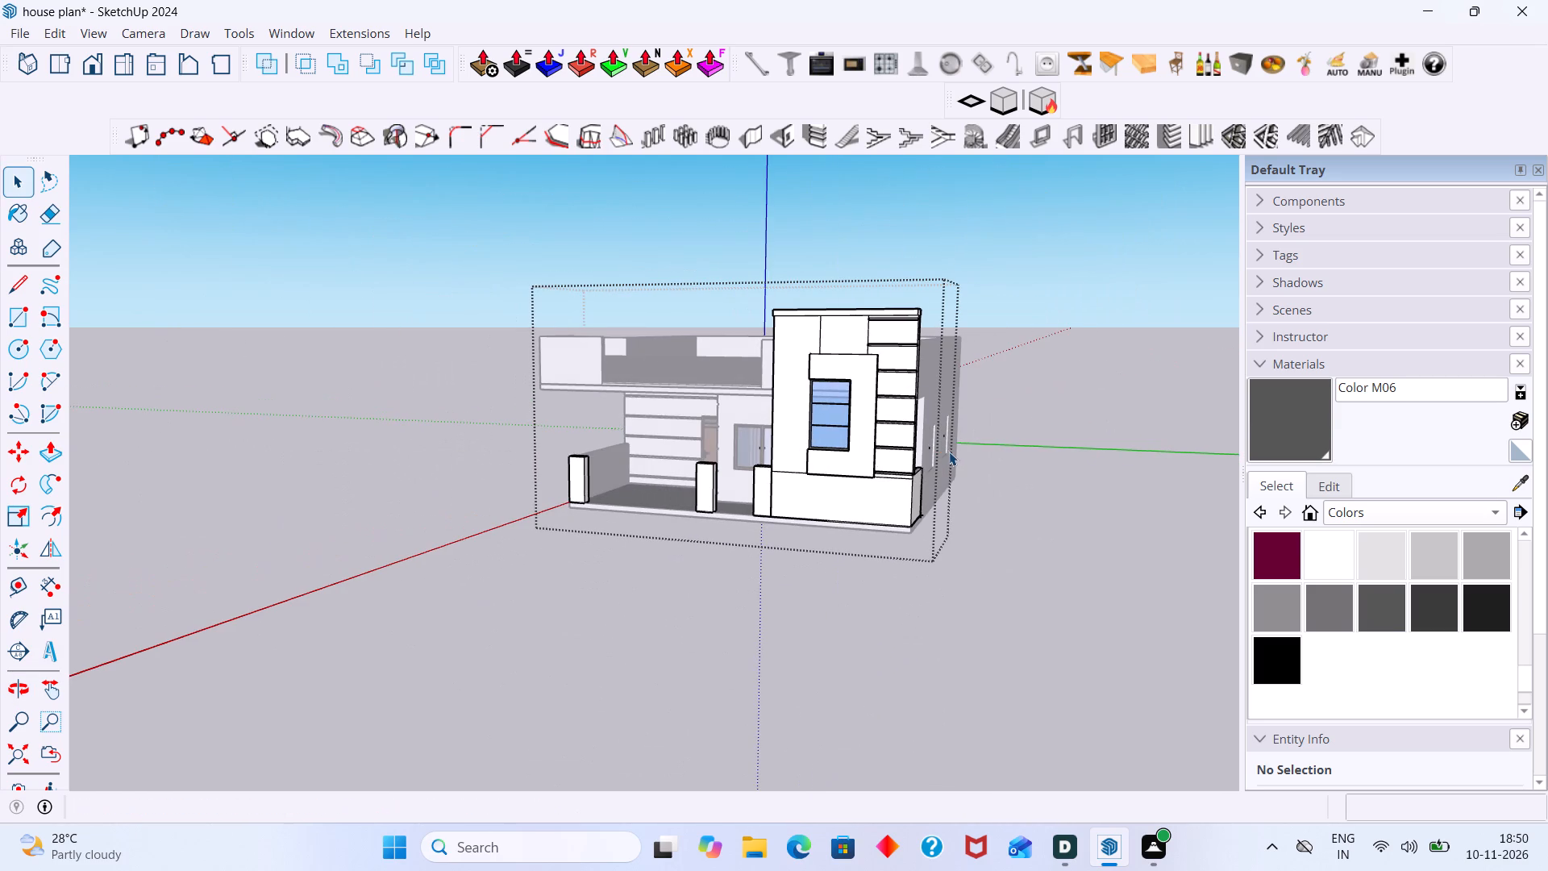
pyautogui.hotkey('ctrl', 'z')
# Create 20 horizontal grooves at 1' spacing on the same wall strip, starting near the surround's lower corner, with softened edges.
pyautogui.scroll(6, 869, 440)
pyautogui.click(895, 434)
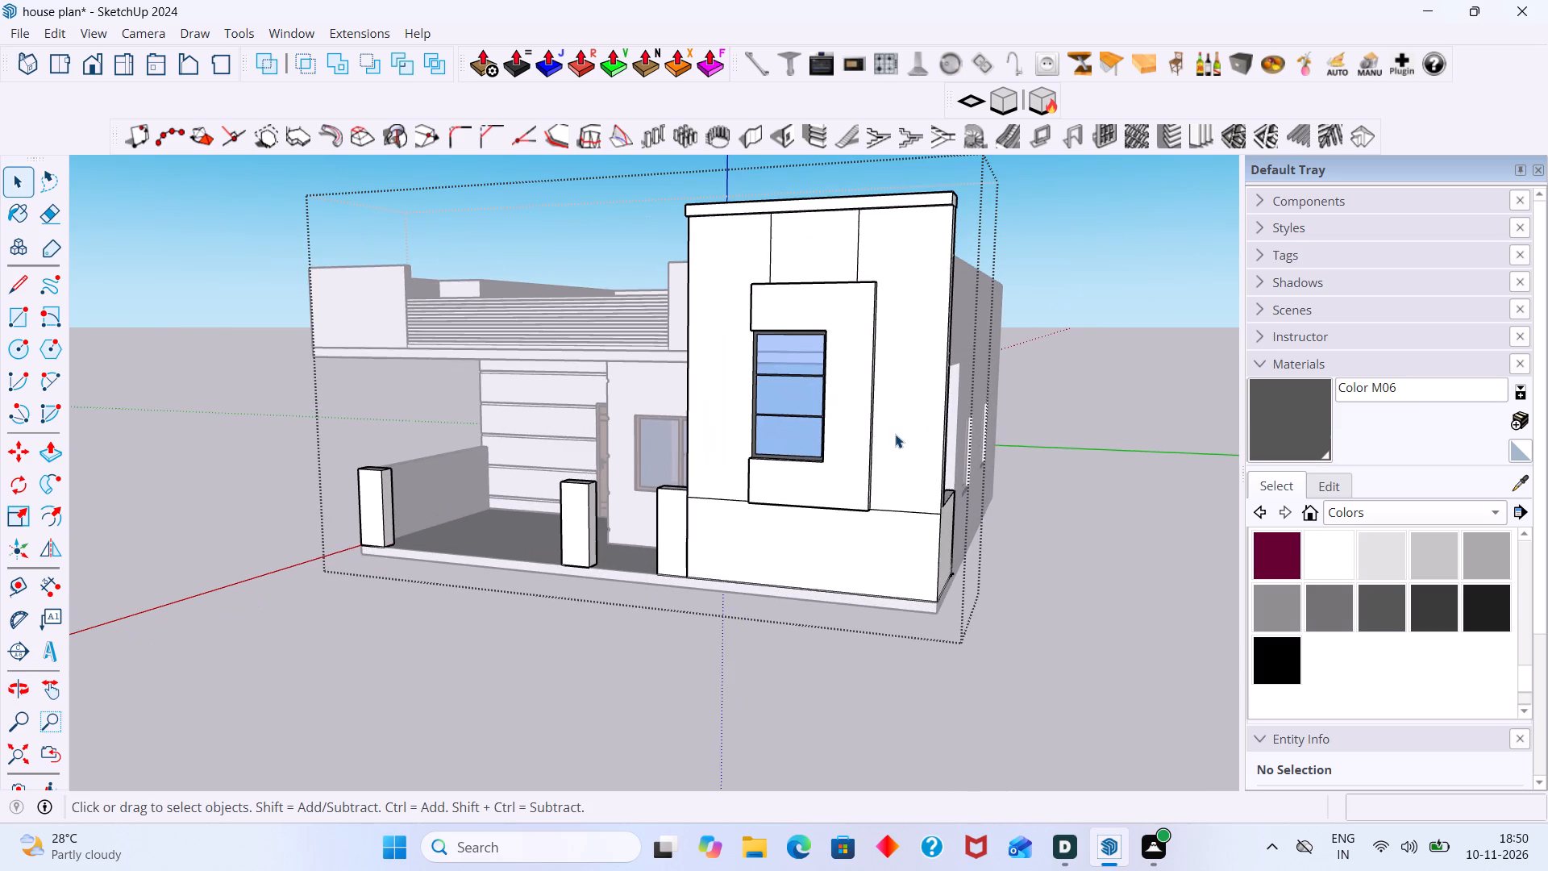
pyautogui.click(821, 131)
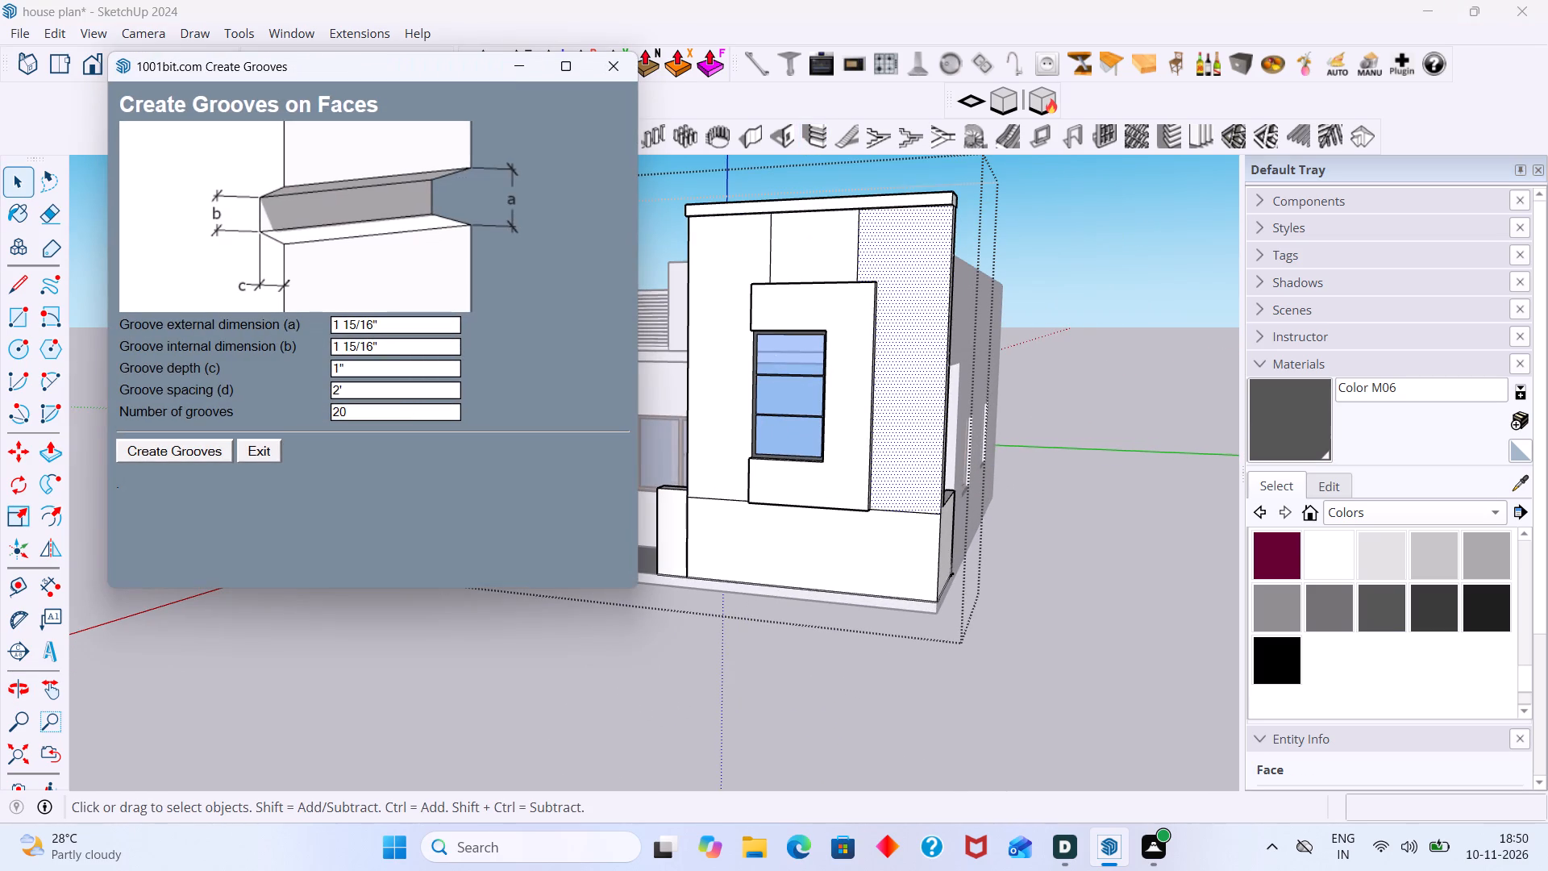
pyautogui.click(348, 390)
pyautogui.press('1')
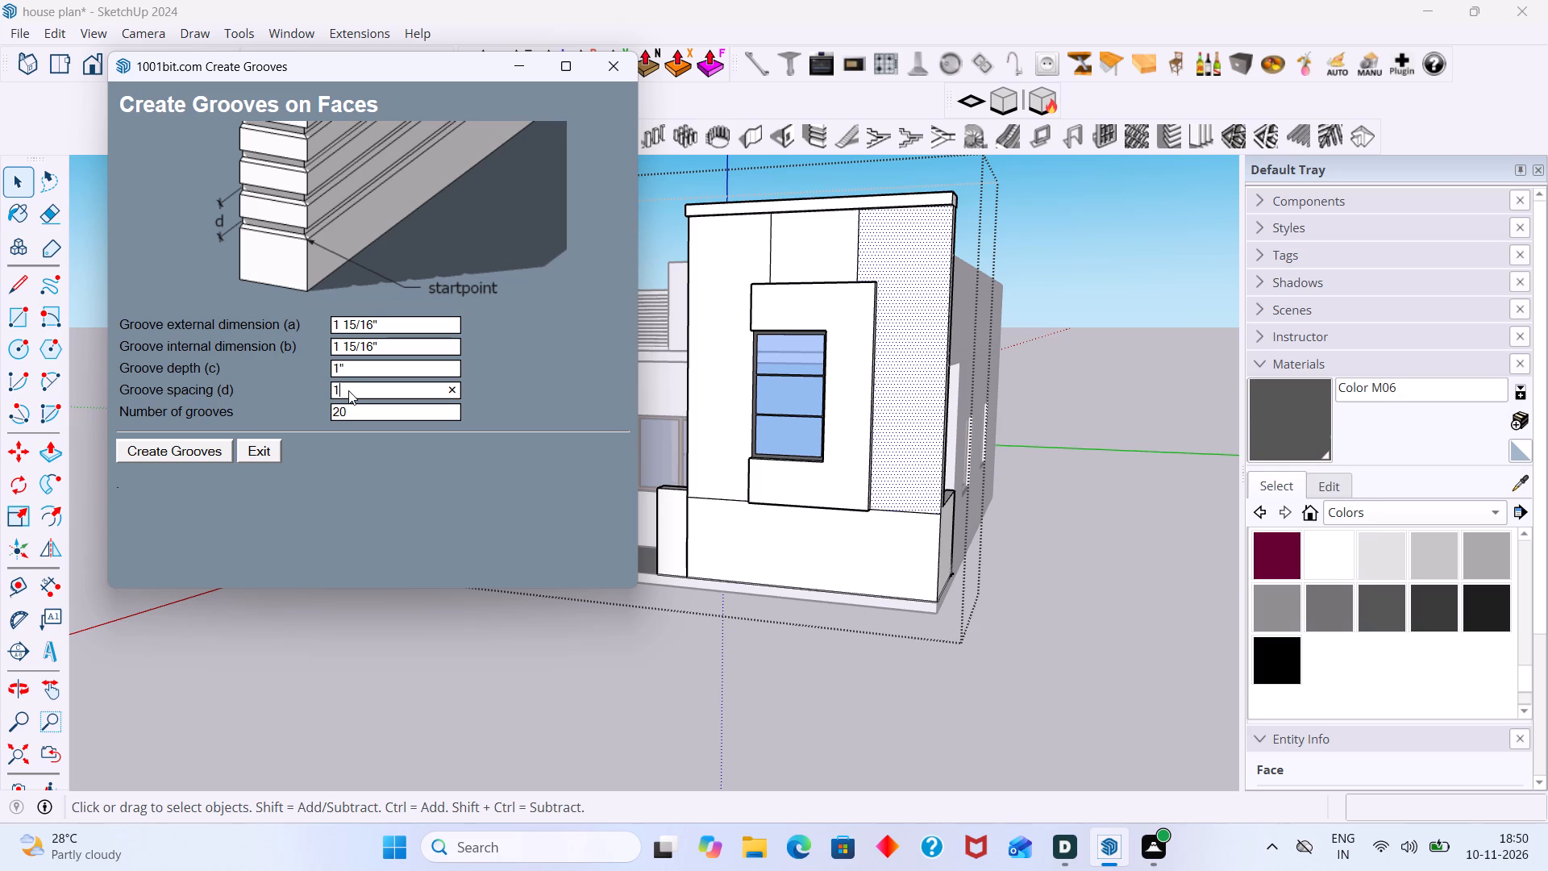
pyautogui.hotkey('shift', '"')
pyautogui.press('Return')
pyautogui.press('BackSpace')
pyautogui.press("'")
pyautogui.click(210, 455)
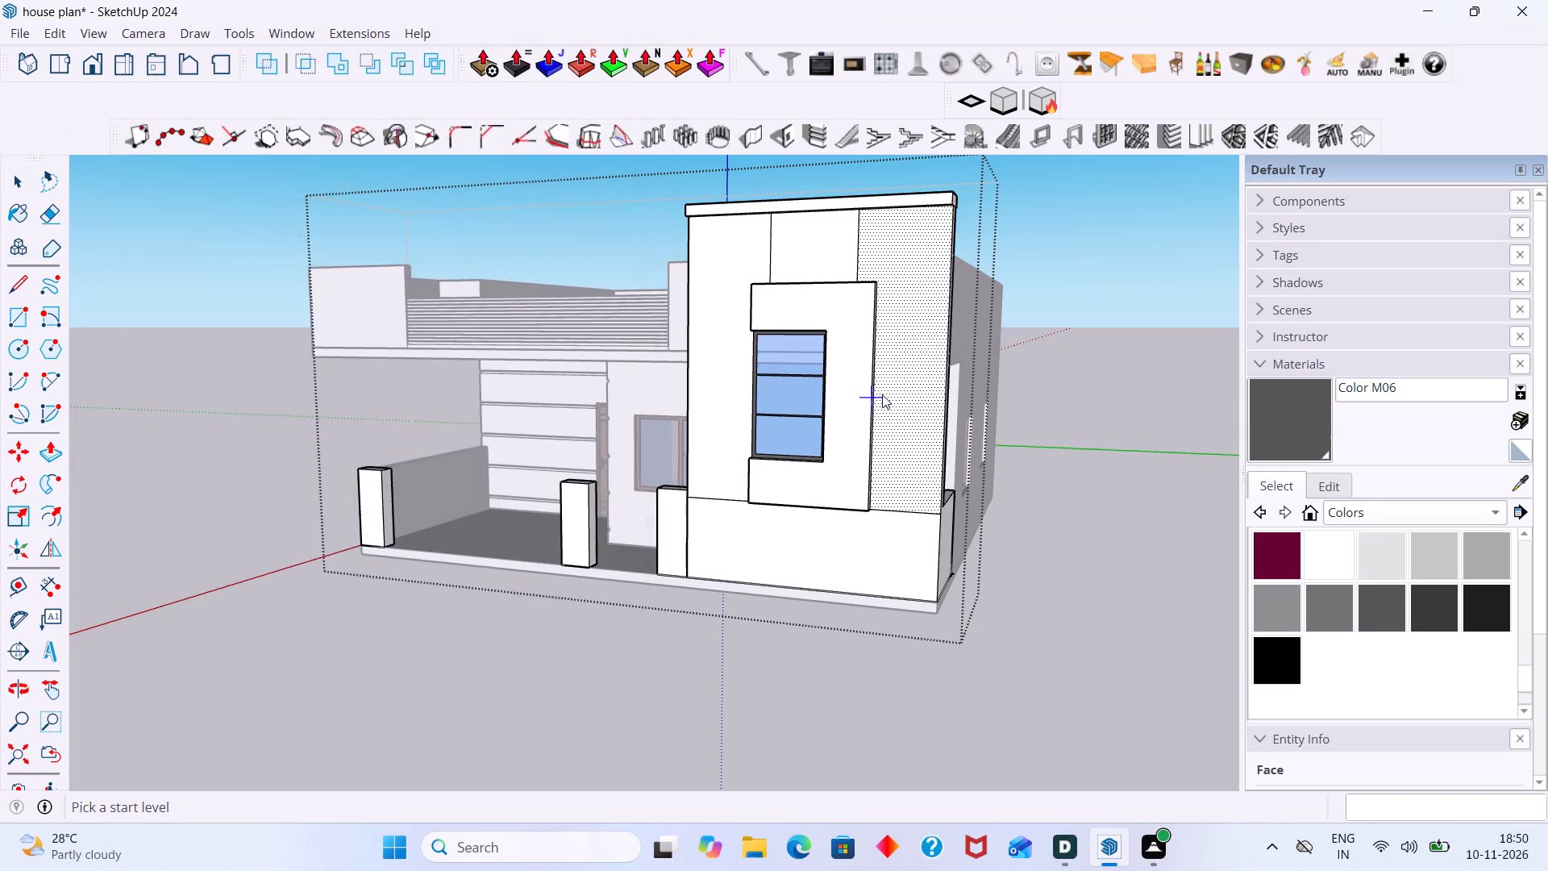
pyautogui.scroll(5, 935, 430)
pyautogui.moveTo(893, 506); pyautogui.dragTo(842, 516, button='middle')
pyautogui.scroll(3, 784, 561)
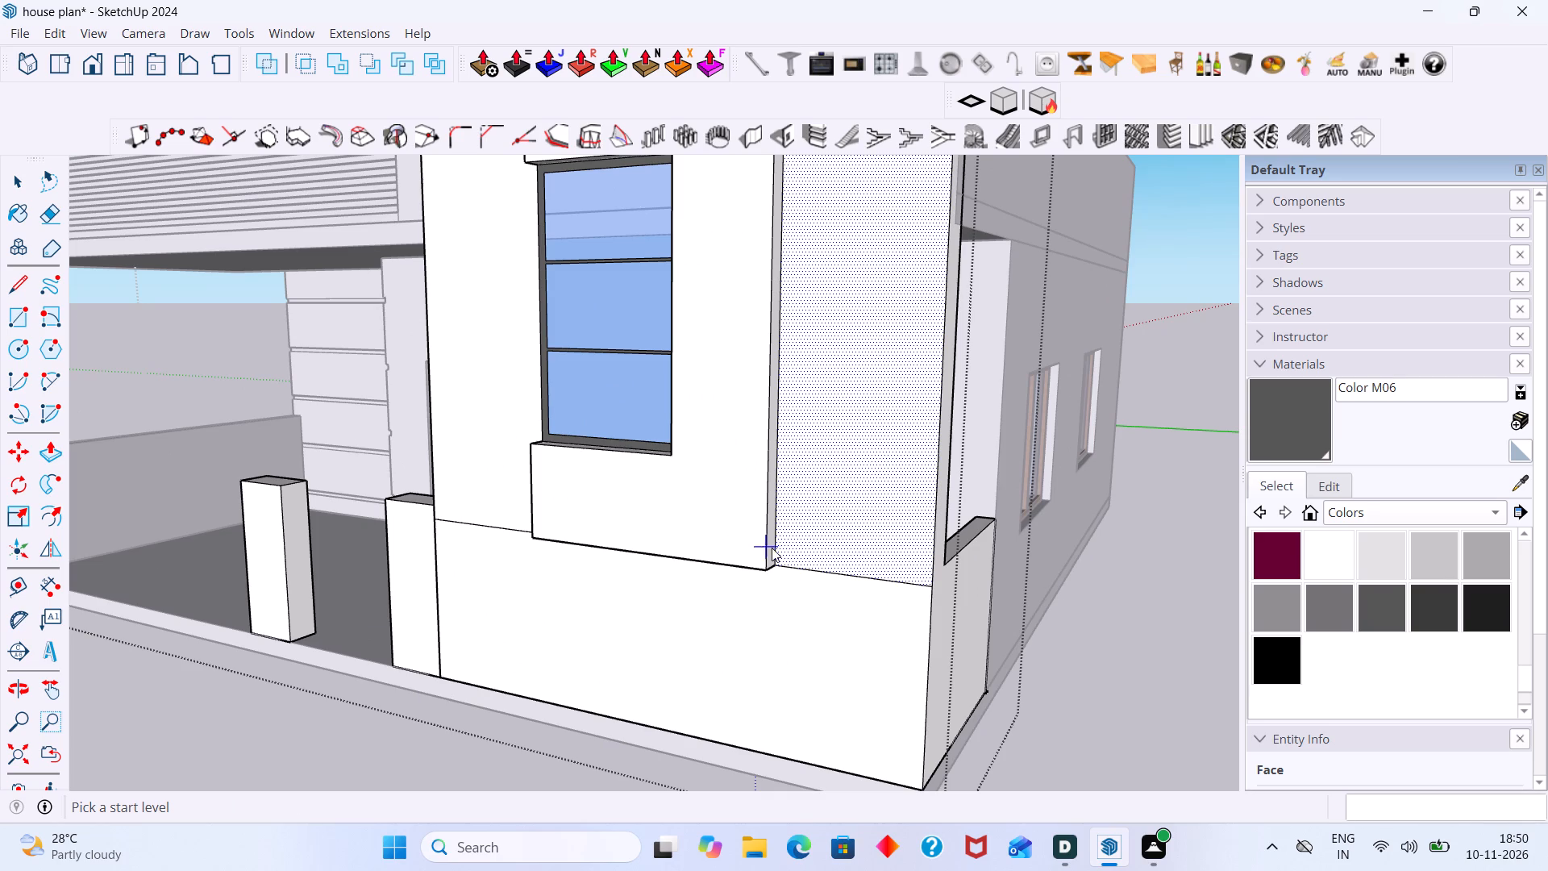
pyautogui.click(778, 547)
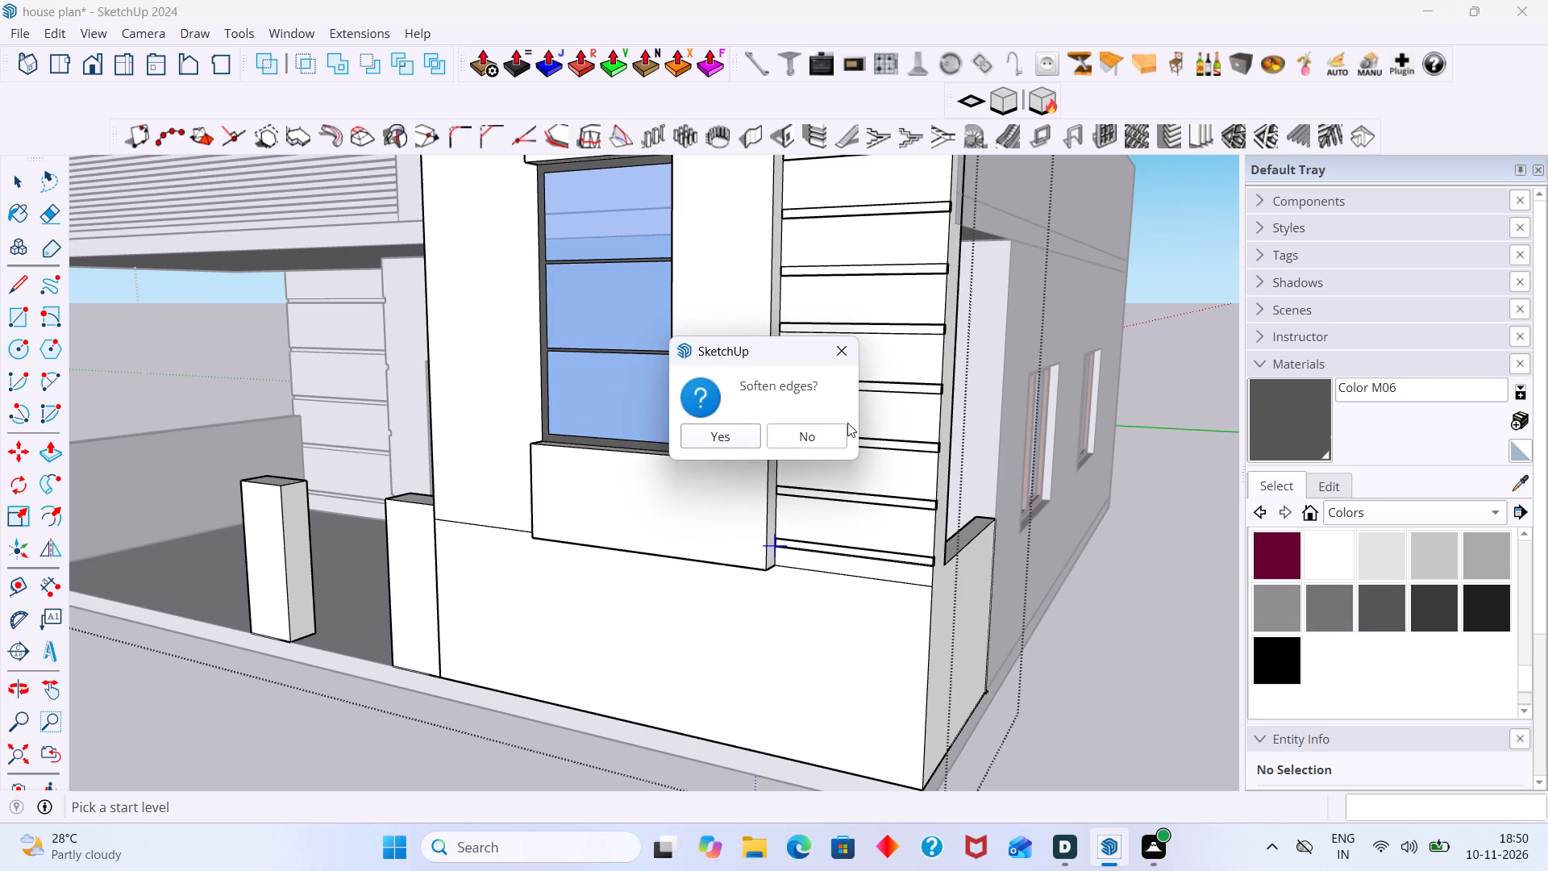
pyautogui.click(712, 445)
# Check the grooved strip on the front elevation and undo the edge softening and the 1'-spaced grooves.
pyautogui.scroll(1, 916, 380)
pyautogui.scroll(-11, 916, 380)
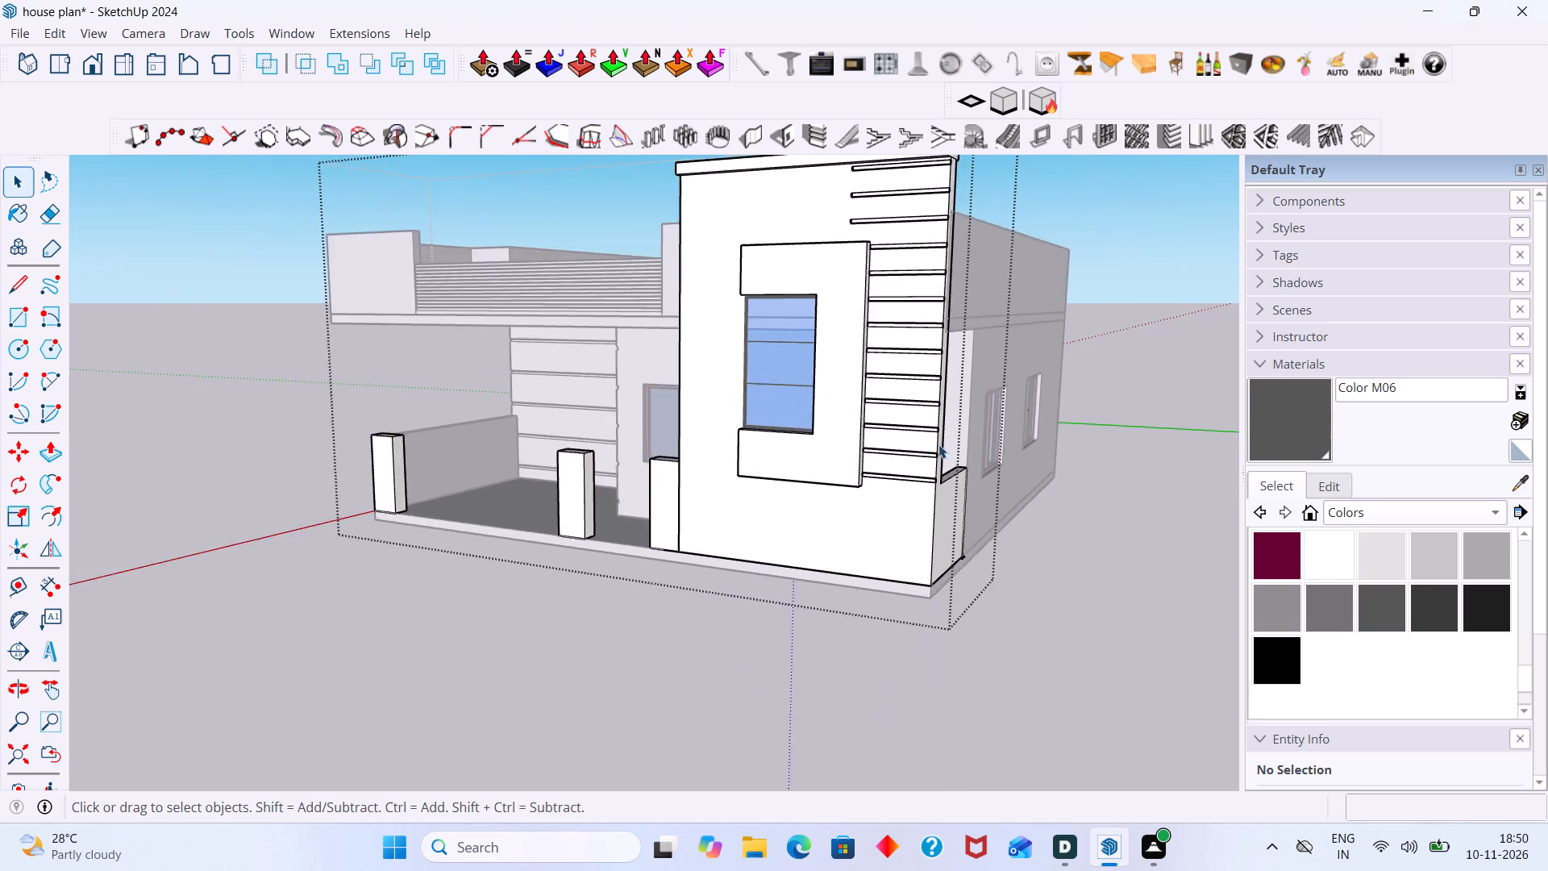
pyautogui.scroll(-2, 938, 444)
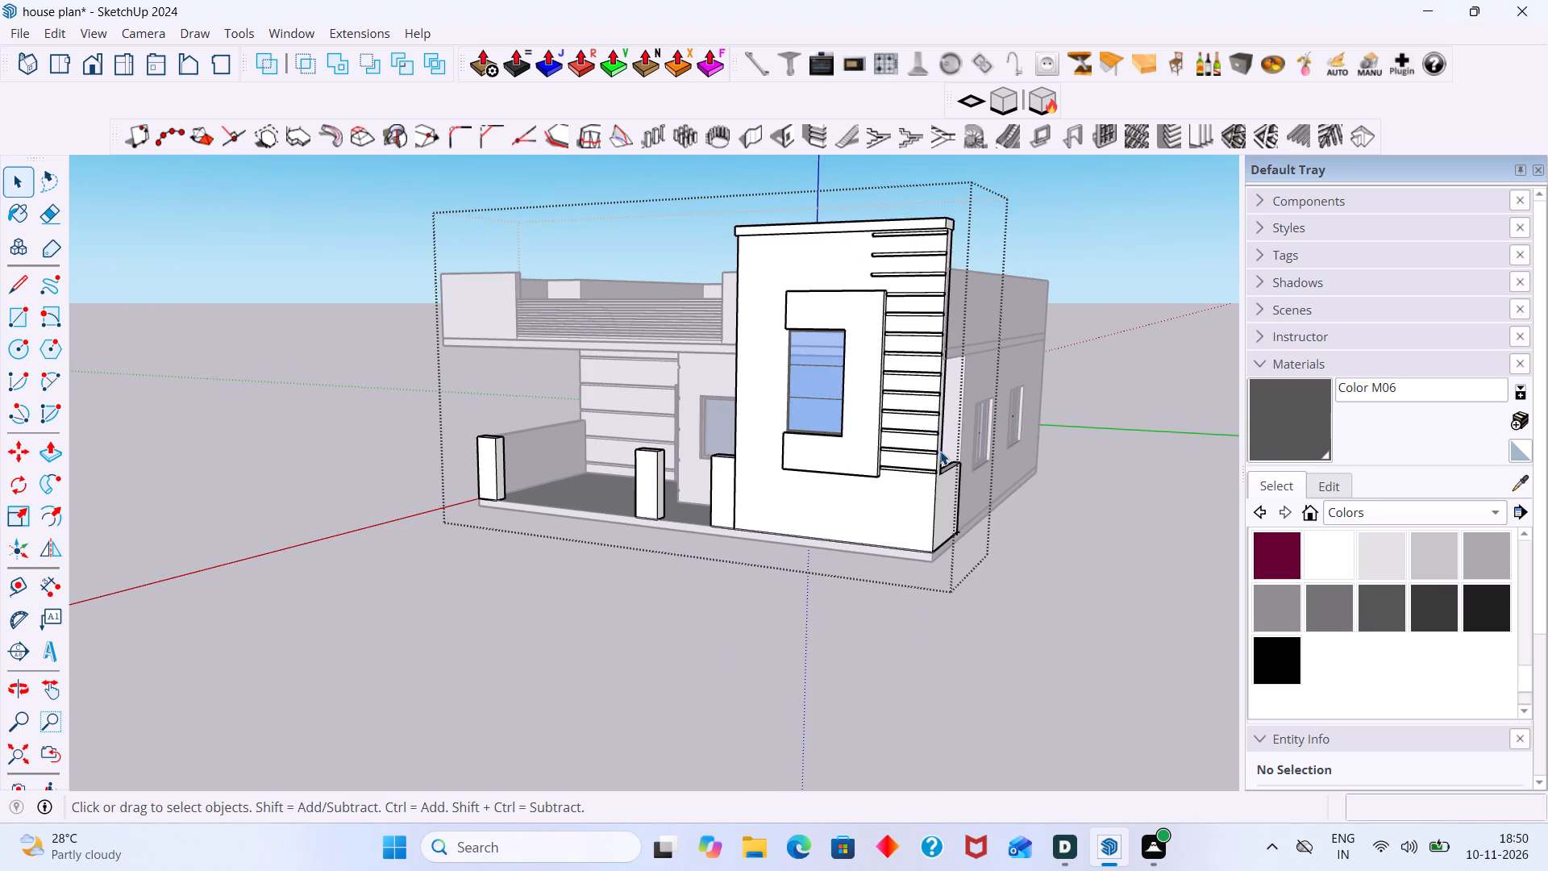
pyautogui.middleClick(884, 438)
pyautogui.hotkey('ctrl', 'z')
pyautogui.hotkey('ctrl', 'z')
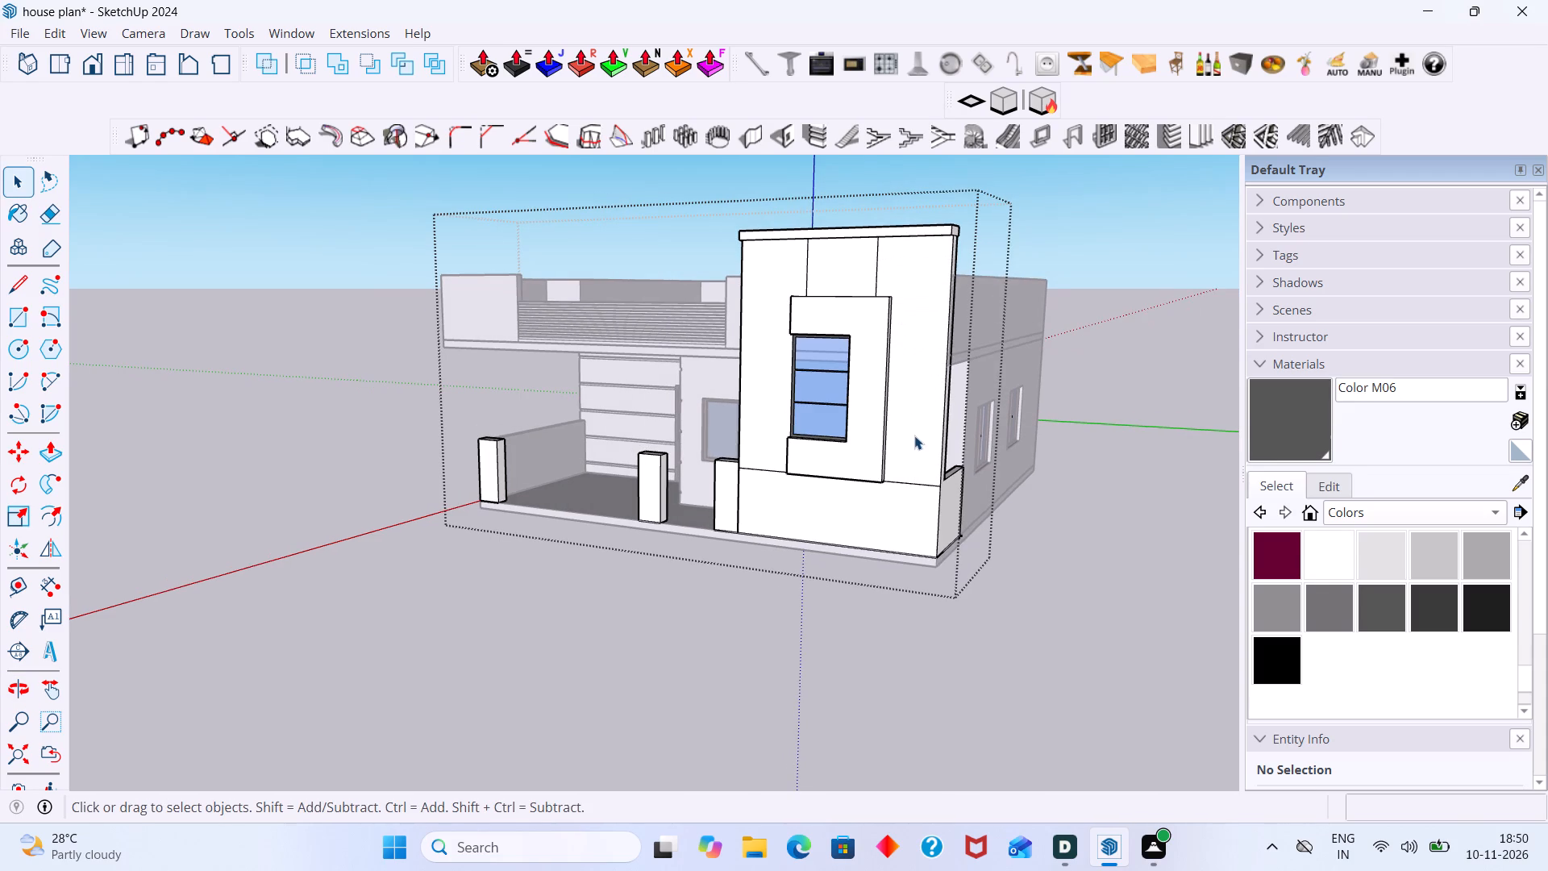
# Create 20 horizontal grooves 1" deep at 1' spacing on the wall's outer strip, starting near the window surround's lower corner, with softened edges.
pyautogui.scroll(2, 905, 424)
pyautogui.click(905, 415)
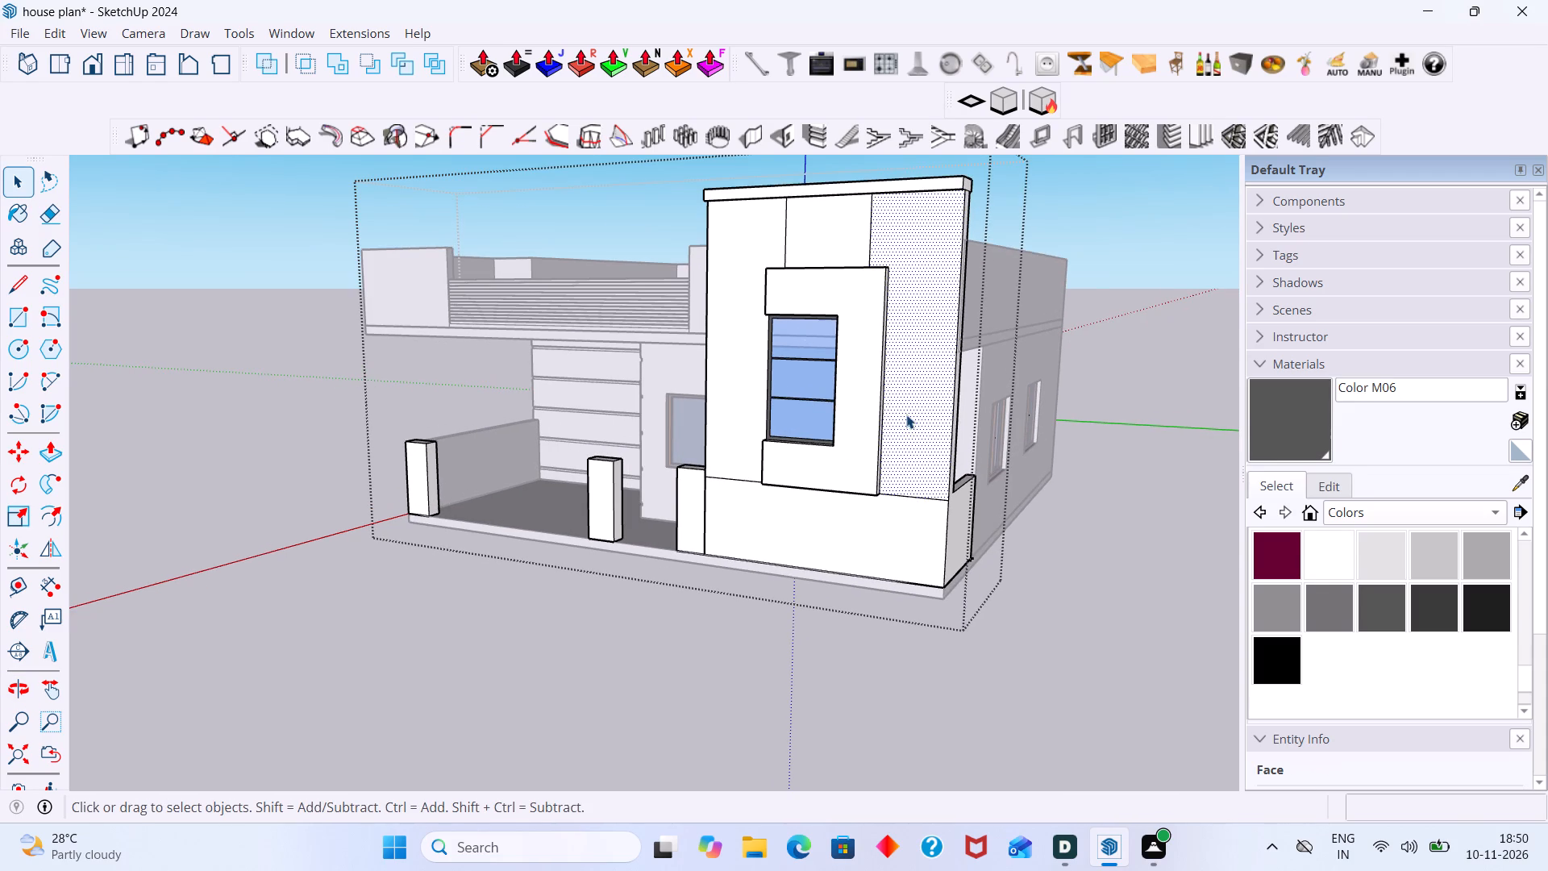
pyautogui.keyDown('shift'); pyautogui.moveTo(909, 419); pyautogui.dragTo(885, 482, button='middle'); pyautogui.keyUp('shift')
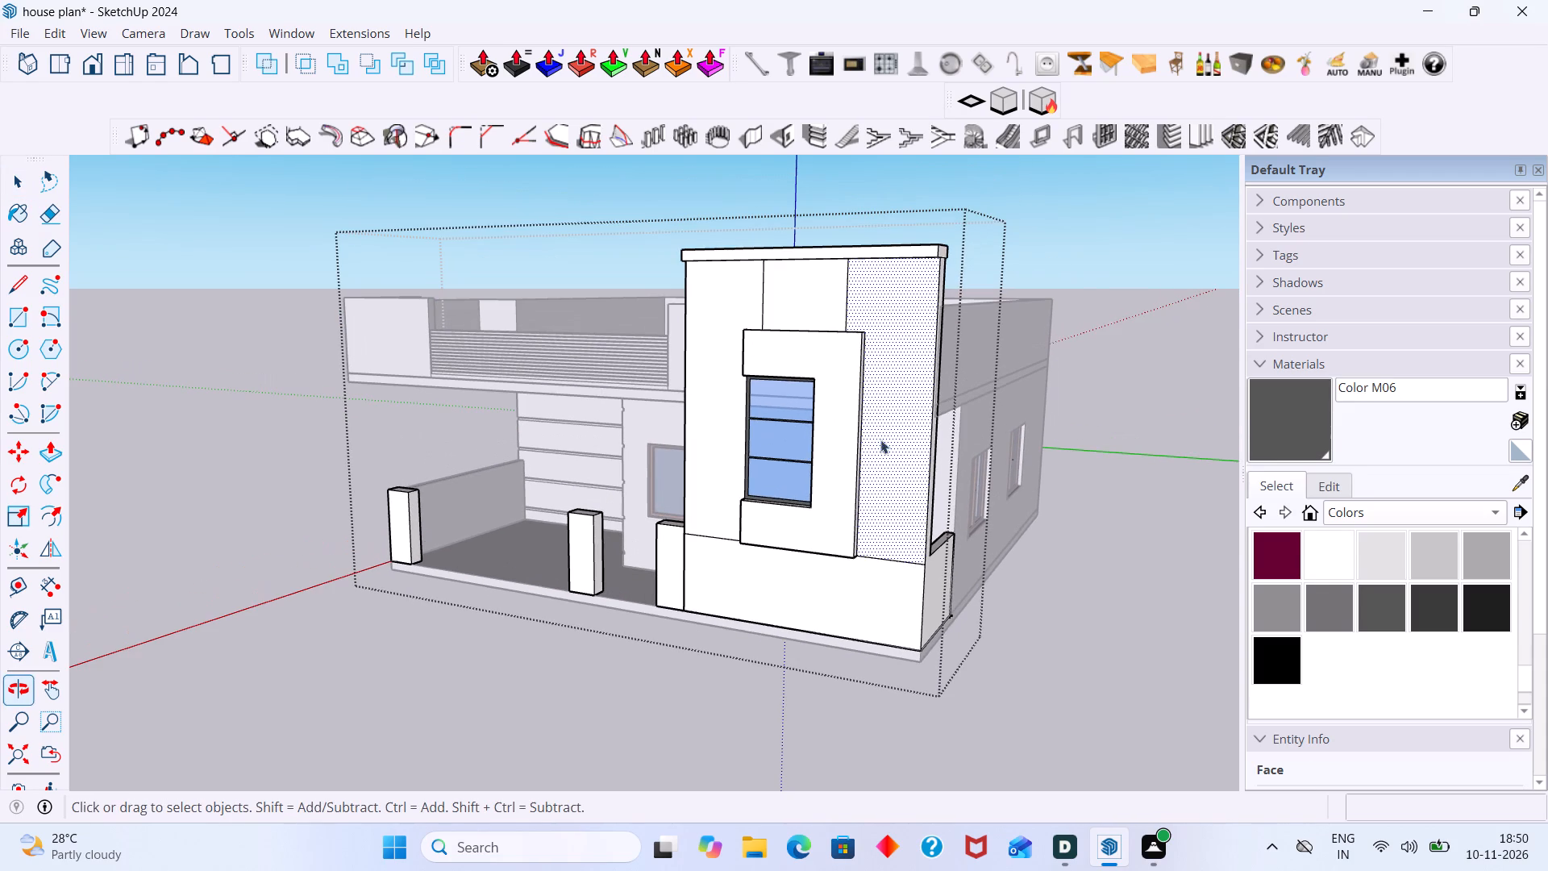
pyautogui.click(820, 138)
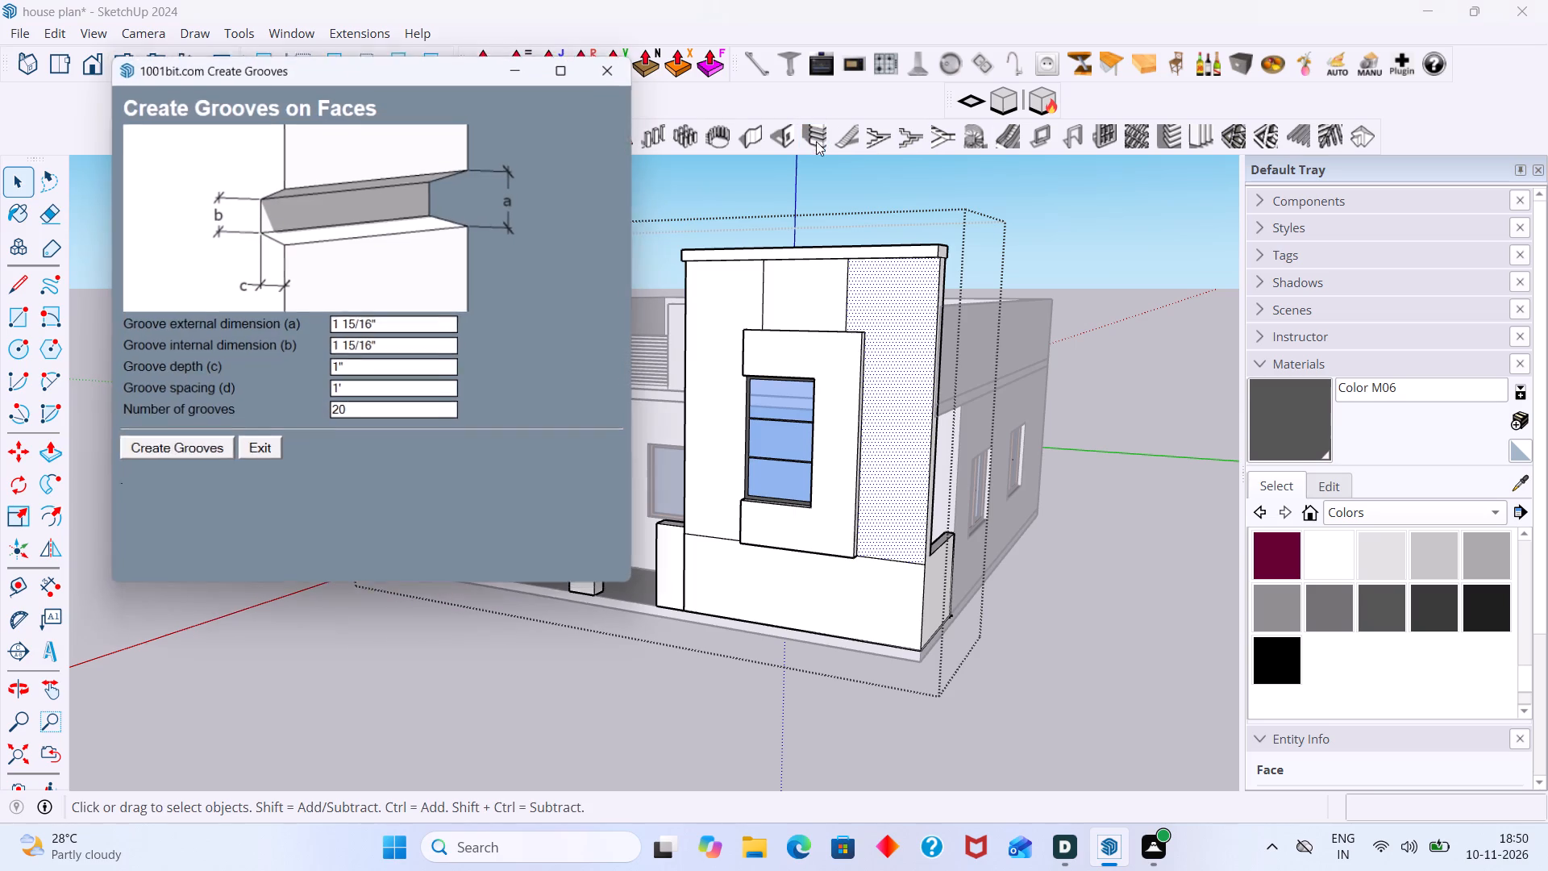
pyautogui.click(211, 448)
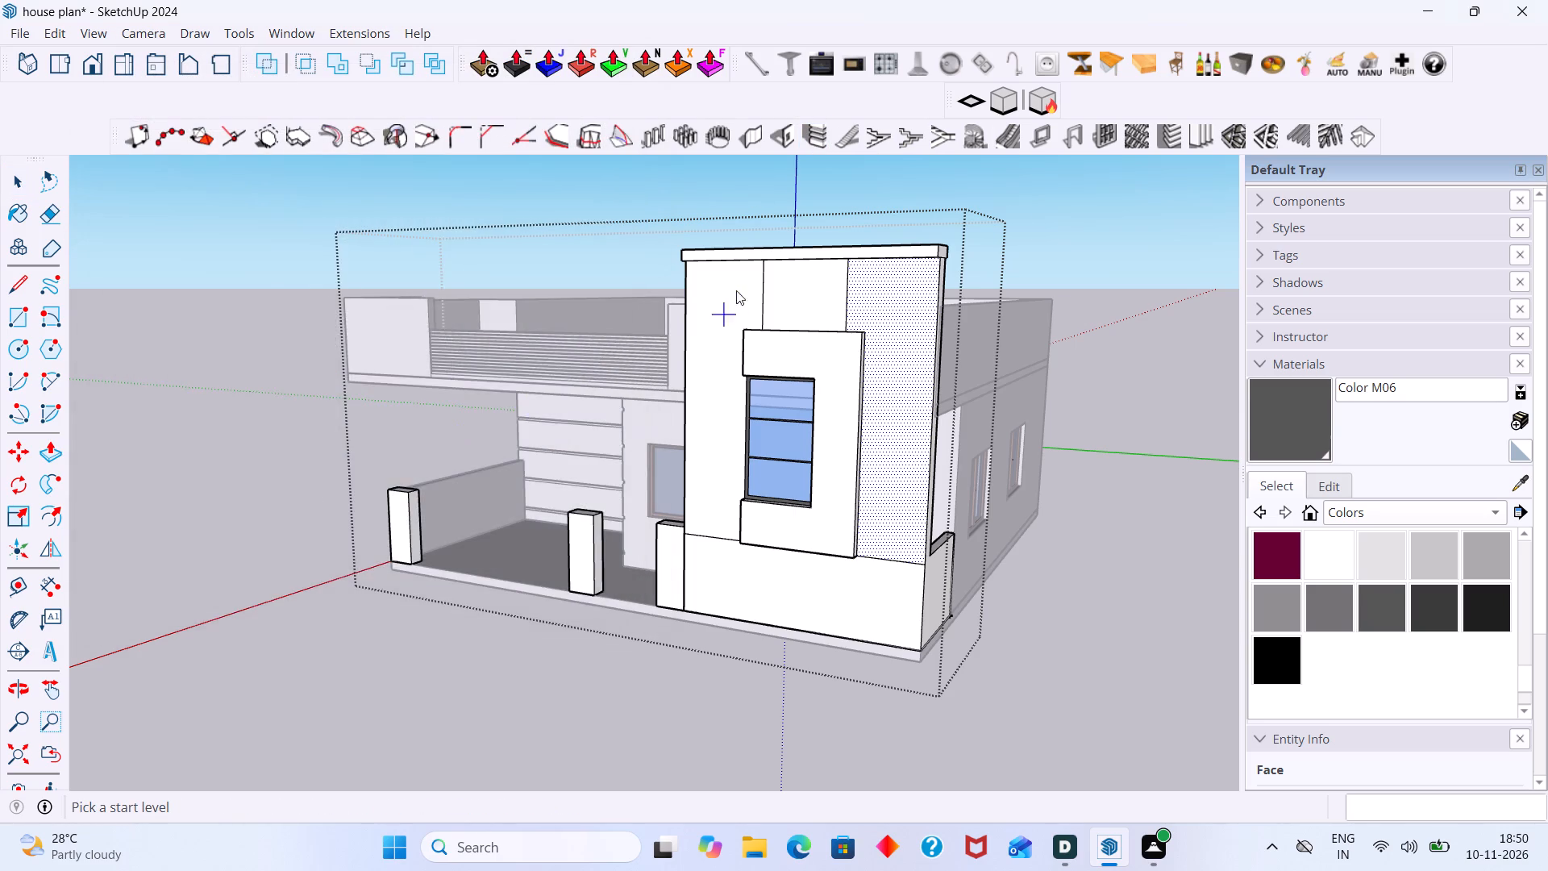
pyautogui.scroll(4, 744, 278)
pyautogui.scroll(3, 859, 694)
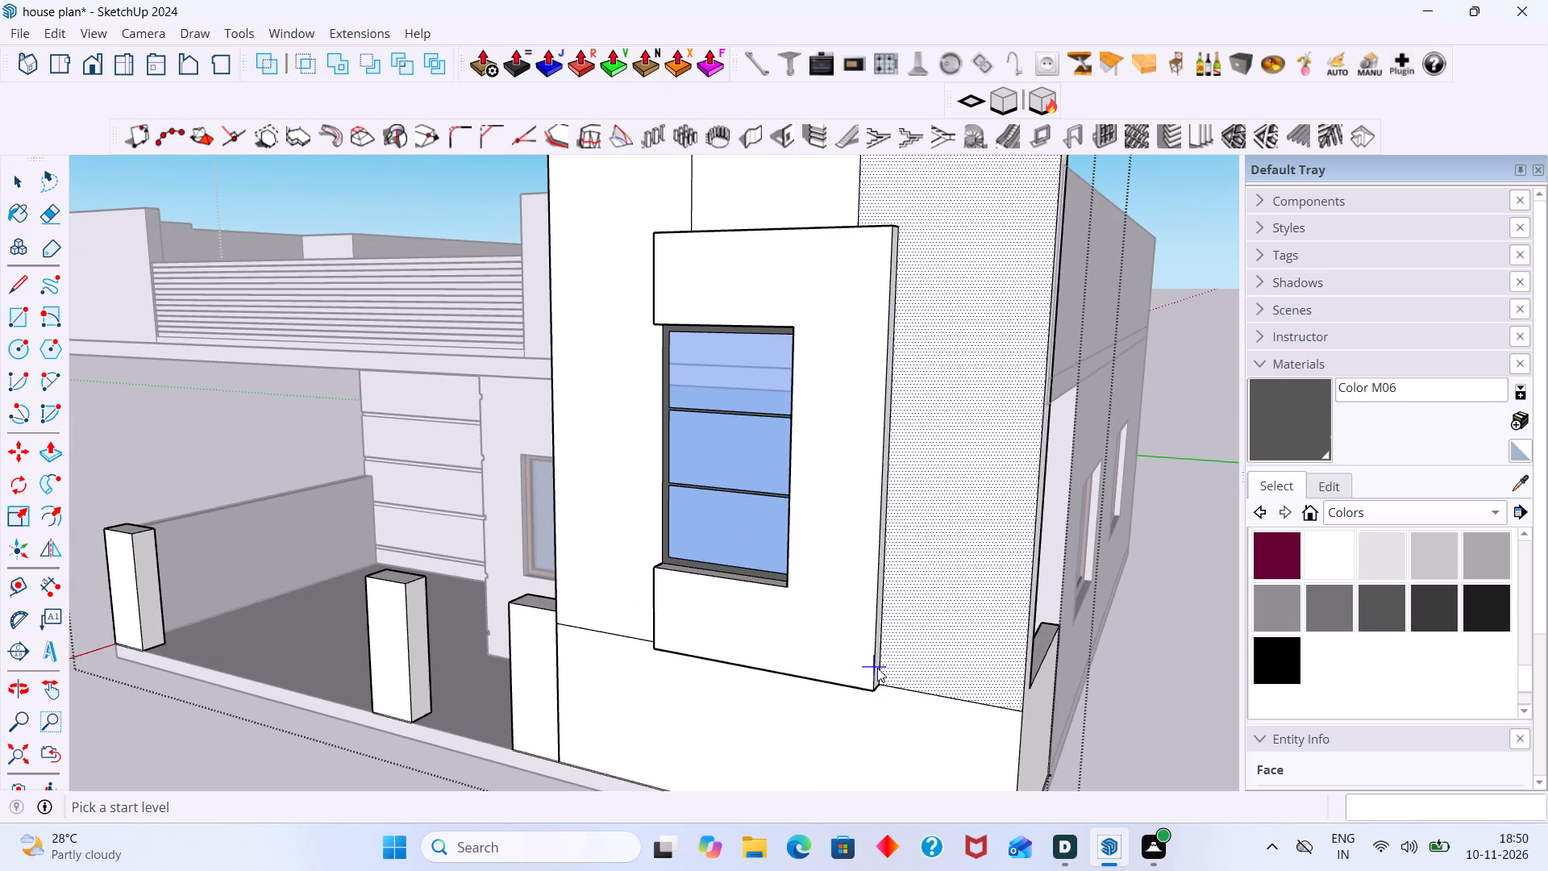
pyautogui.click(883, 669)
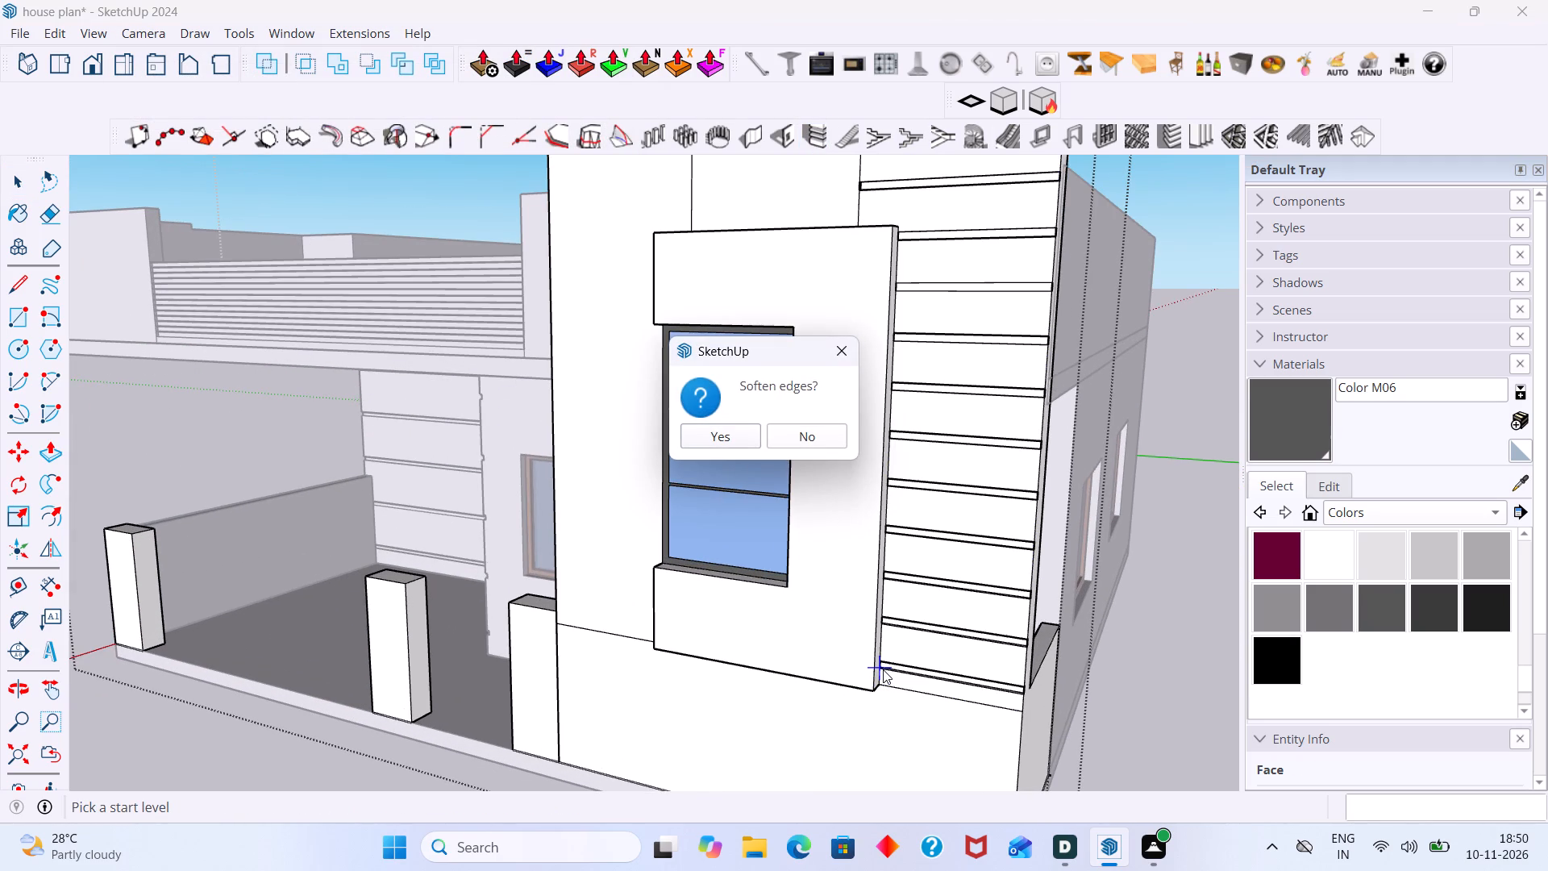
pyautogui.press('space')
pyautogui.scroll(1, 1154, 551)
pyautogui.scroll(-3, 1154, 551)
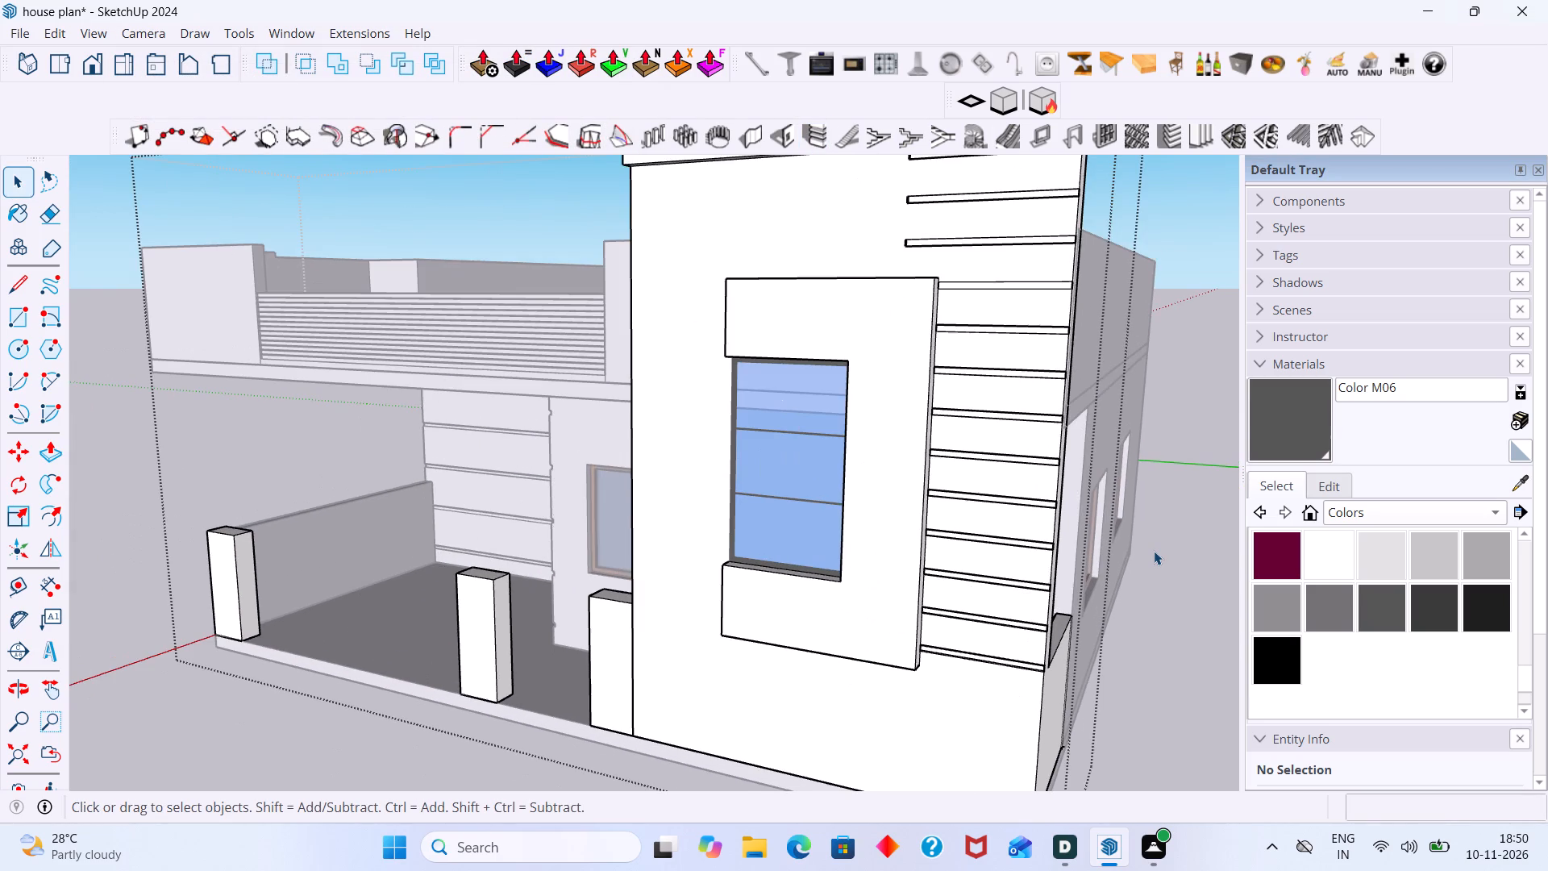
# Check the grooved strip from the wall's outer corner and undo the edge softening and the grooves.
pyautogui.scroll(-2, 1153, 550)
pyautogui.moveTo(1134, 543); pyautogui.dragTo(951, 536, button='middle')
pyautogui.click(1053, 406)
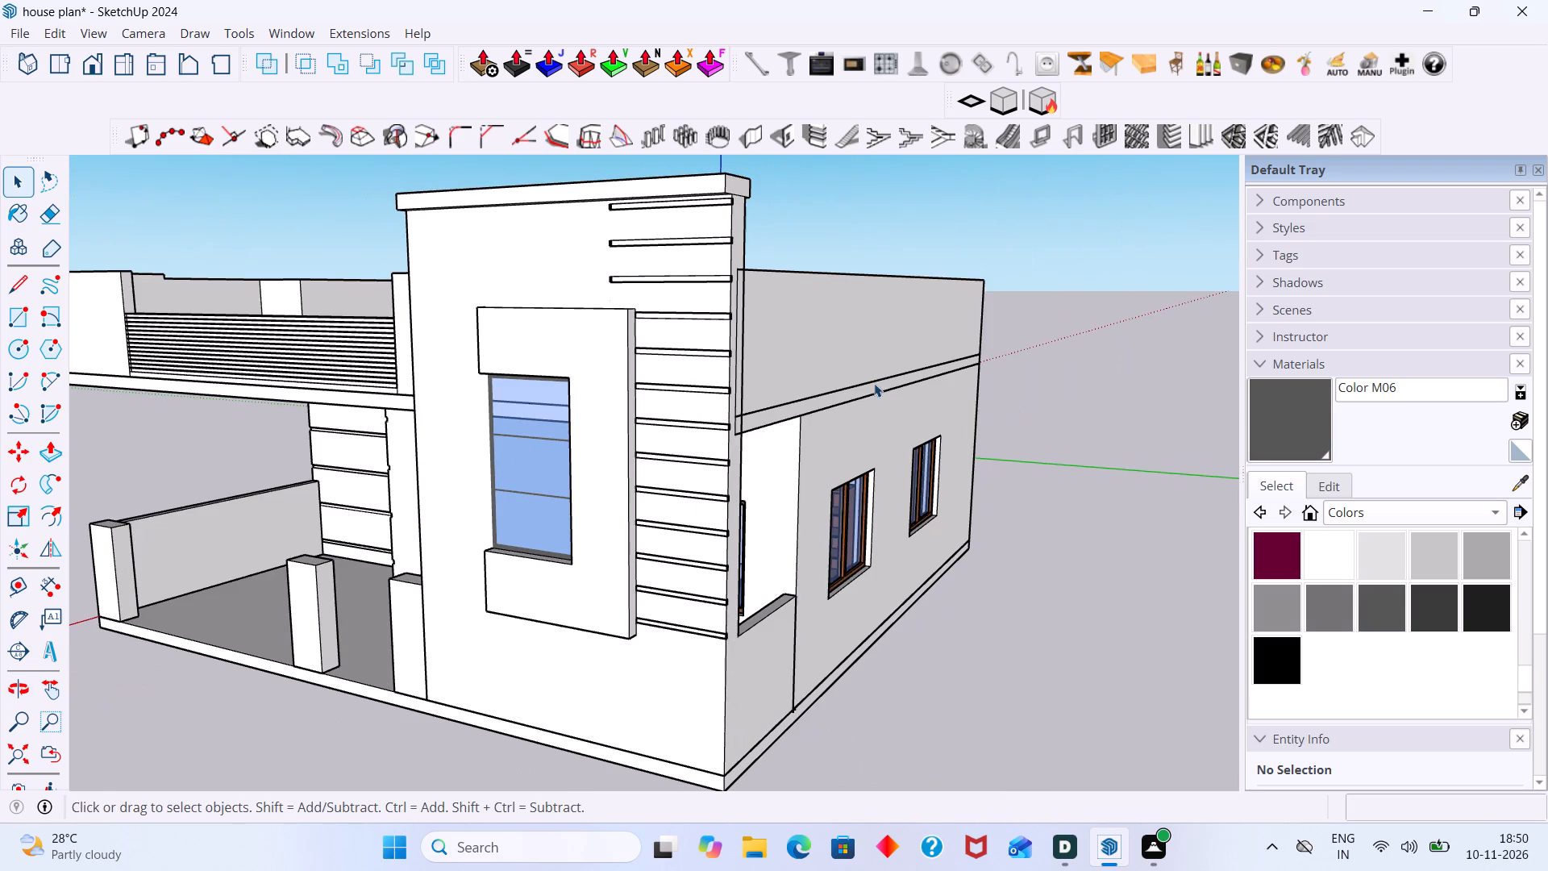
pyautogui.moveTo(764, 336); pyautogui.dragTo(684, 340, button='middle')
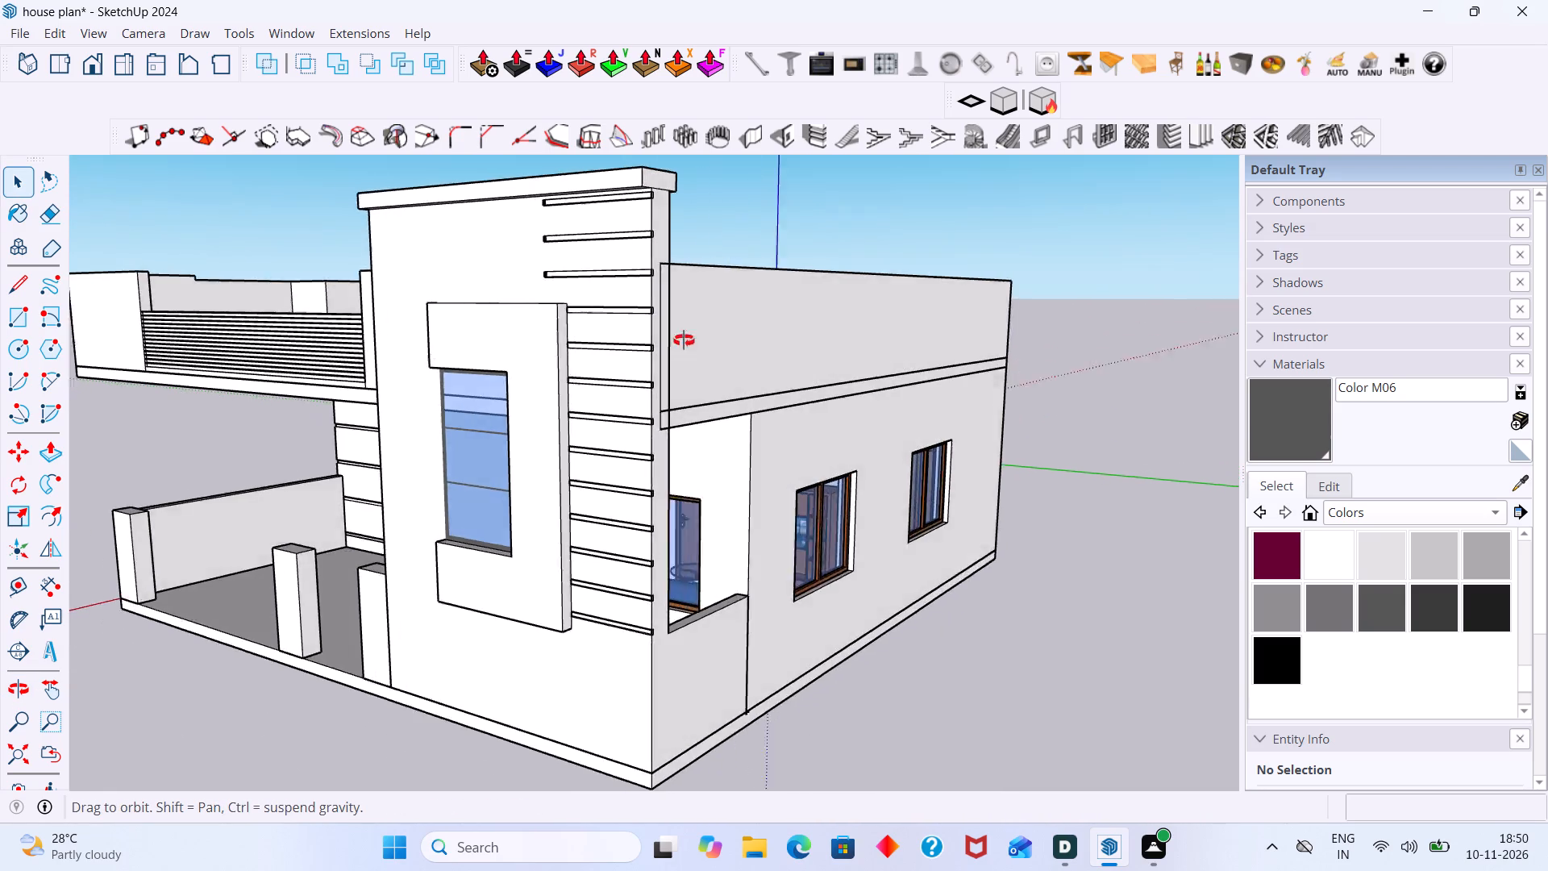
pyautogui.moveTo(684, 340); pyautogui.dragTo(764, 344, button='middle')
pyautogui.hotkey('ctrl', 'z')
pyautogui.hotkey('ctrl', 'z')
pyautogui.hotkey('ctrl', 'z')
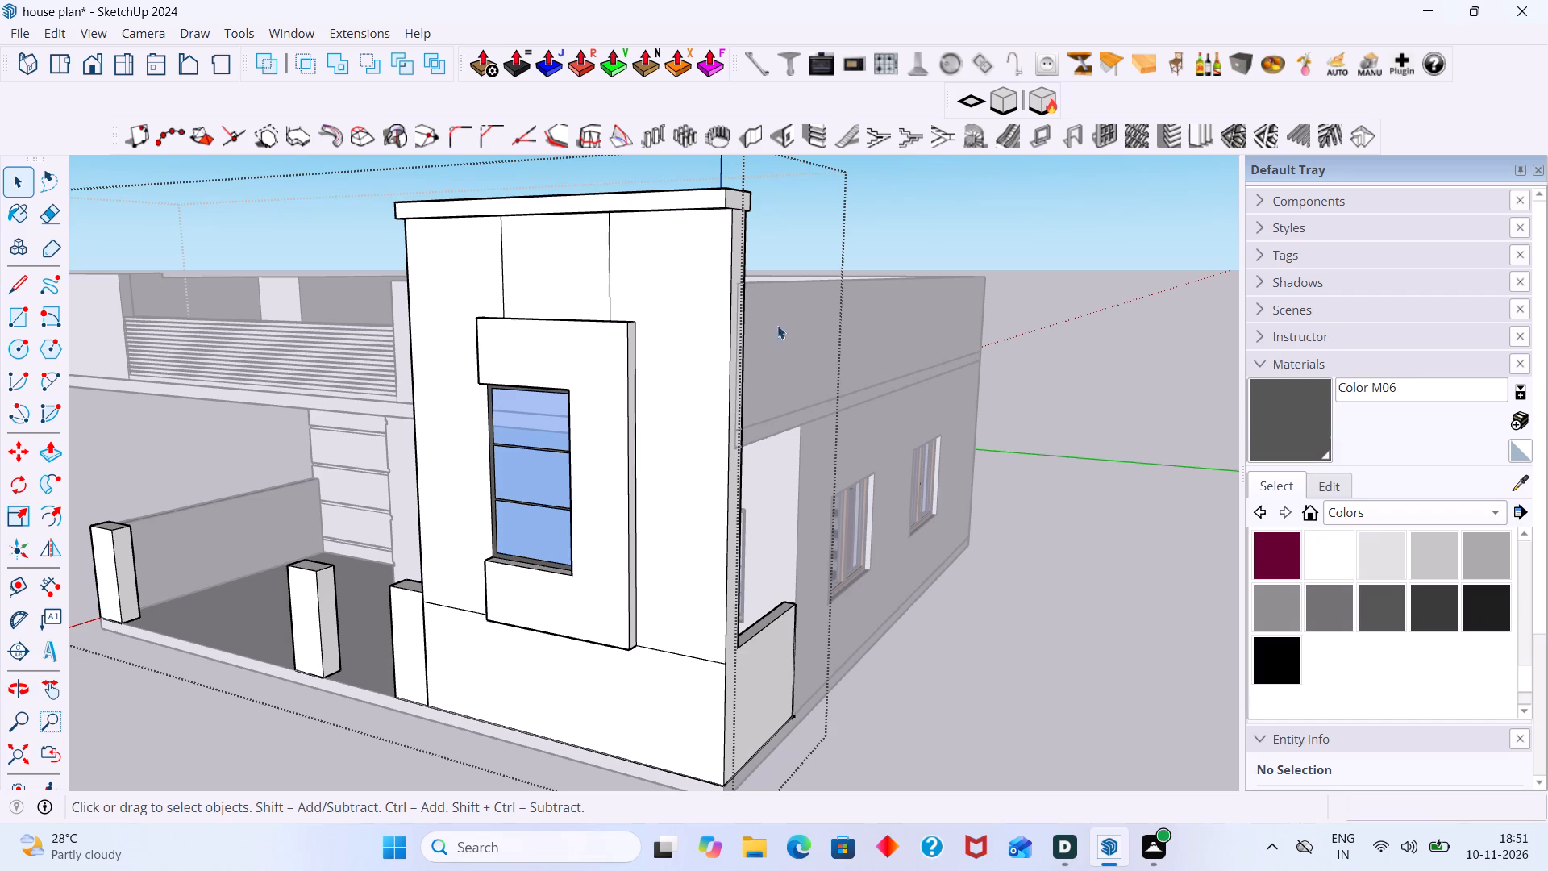
# Draw a rectangle about 3 1/16" by 5" on the underside of the tall wall's top band, at its outer front corner.
pyautogui.moveTo(778, 282); pyautogui.dragTo(758, 264, button='middle')
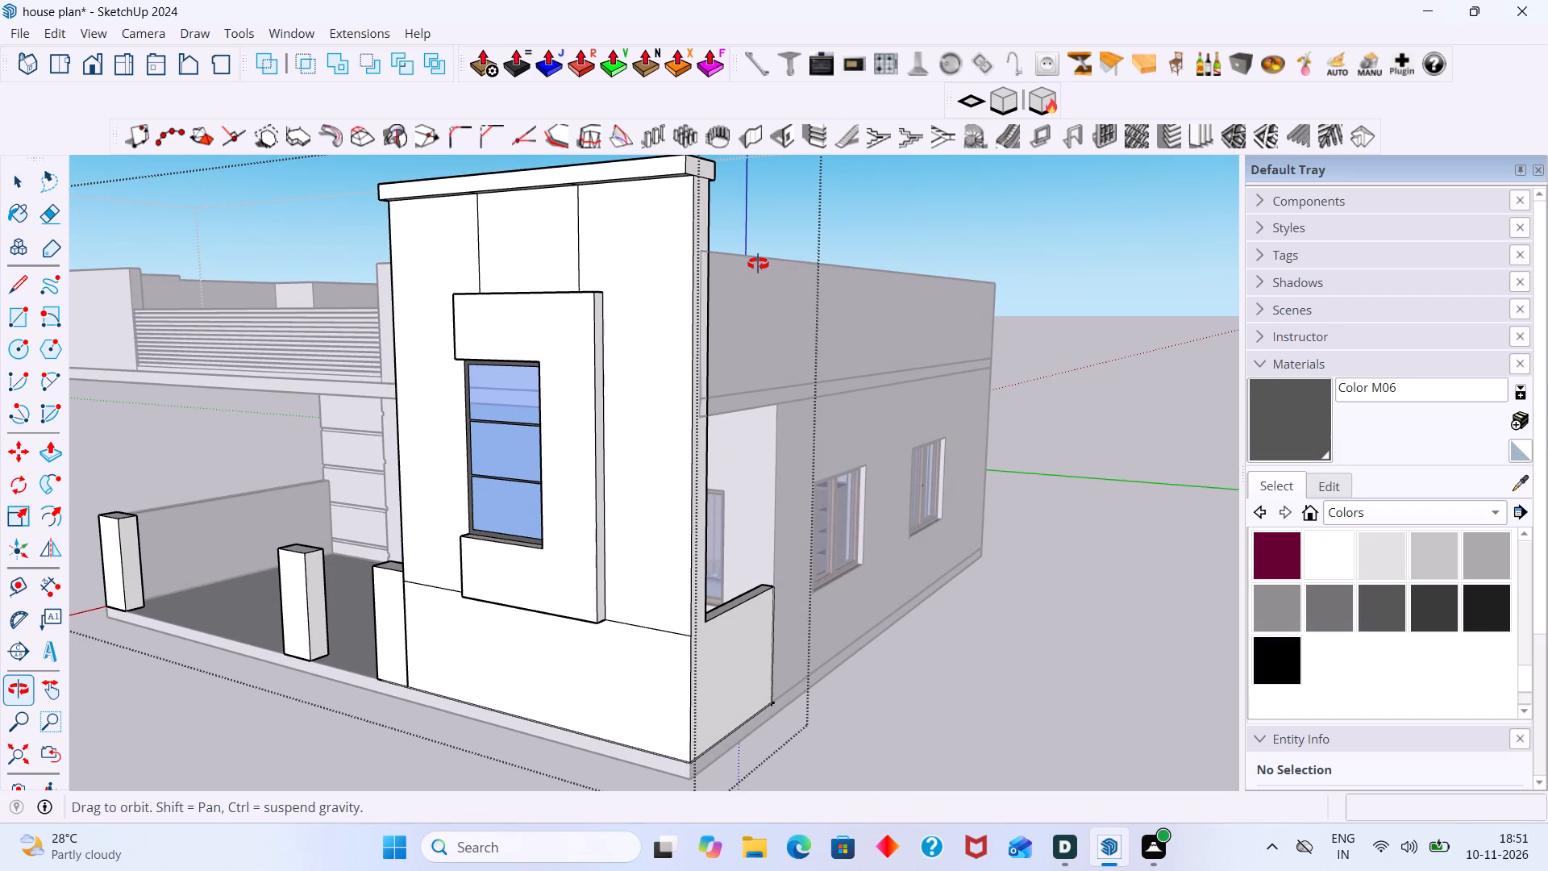
pyautogui.moveTo(758, 264); pyautogui.dragTo(756, 358, button='middle')
pyautogui.scroll(2, 695, 302)
pyautogui.moveTo(689, 286); pyautogui.dragTo(675, 235, button='middle')
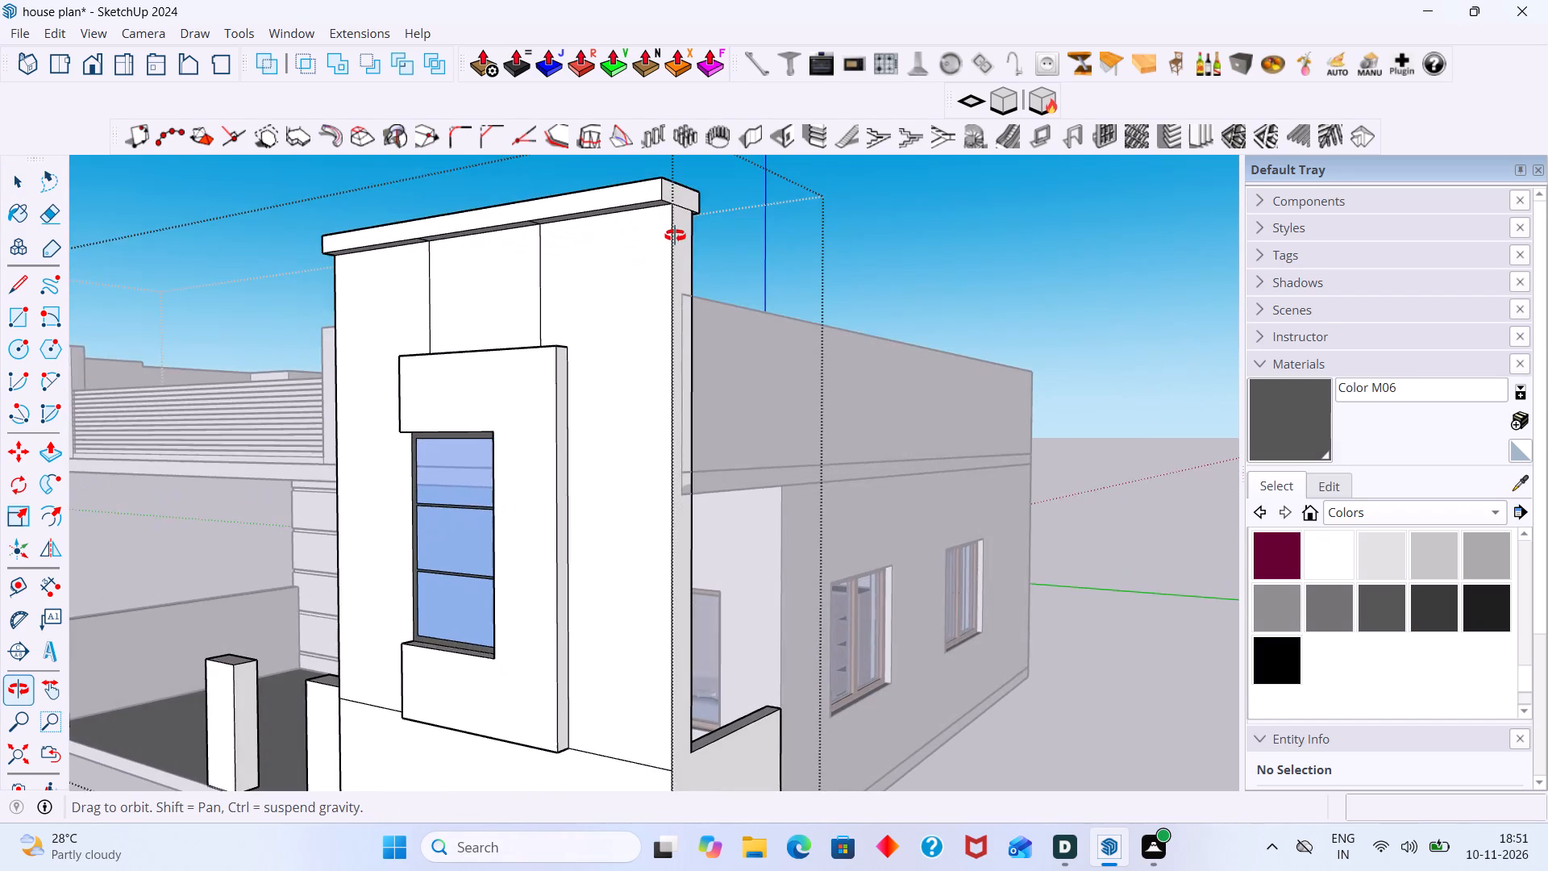
pyautogui.moveTo(675, 235); pyautogui.dragTo(680, 227, button='middle')
pyautogui.keyDown('shift'); pyautogui.moveTo(689, 230); pyautogui.dragTo(705, 395, button='middle'); pyautogui.keyUp('shift')
pyautogui.moveTo(707, 378); pyautogui.dragTo(712, 335, button='middle')
pyautogui.scroll(10, 698, 287)
pyautogui.moveTo(701, 323); pyautogui.dragTo(684, 328, button='middle')
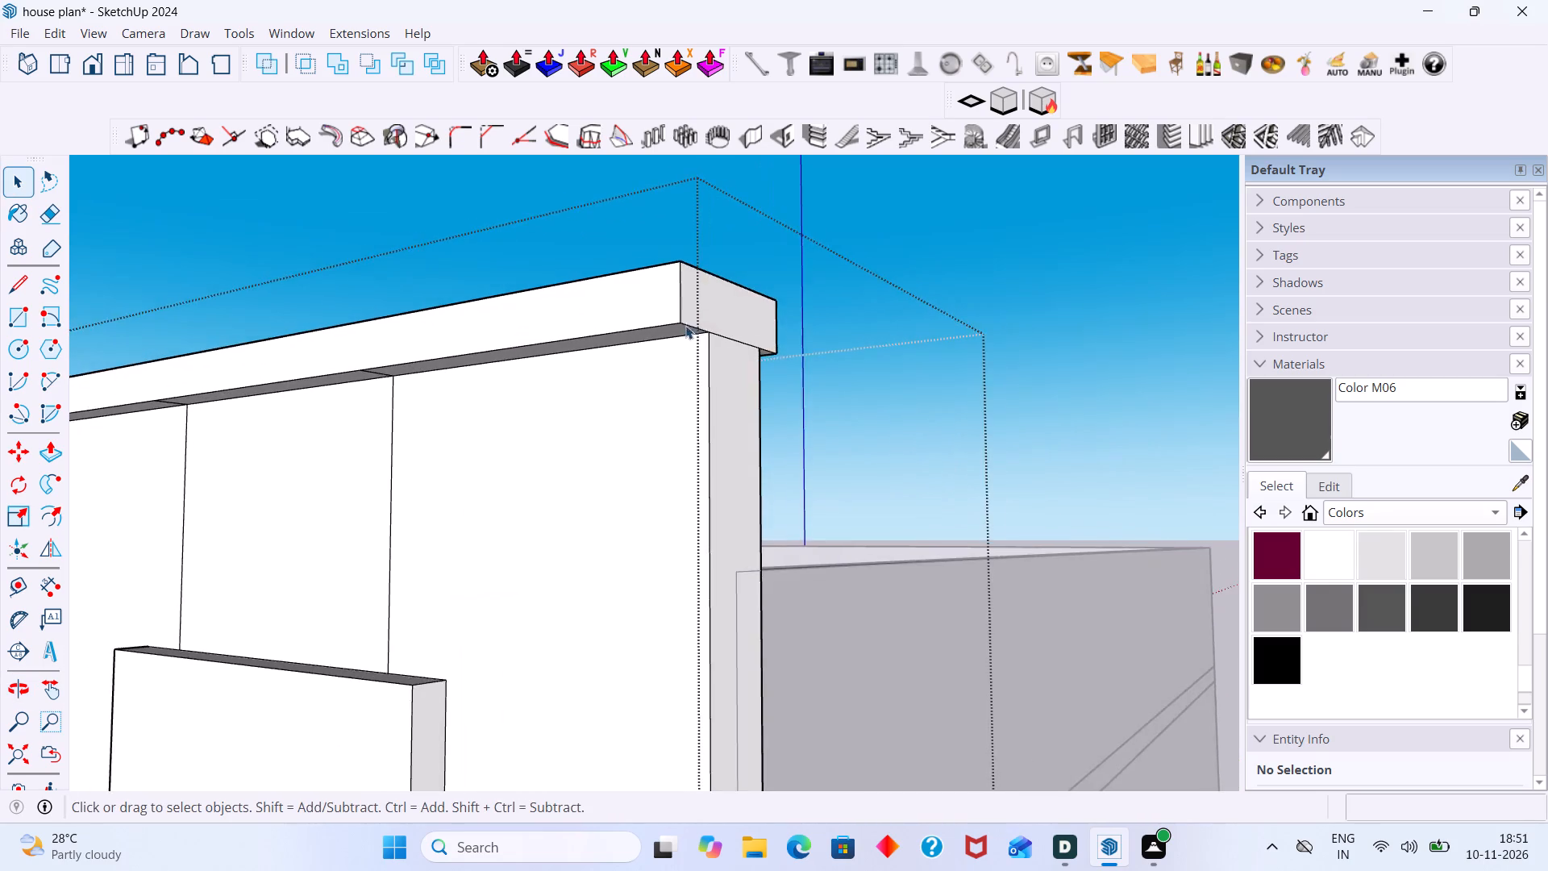
pyautogui.scroll(4, 687, 319)
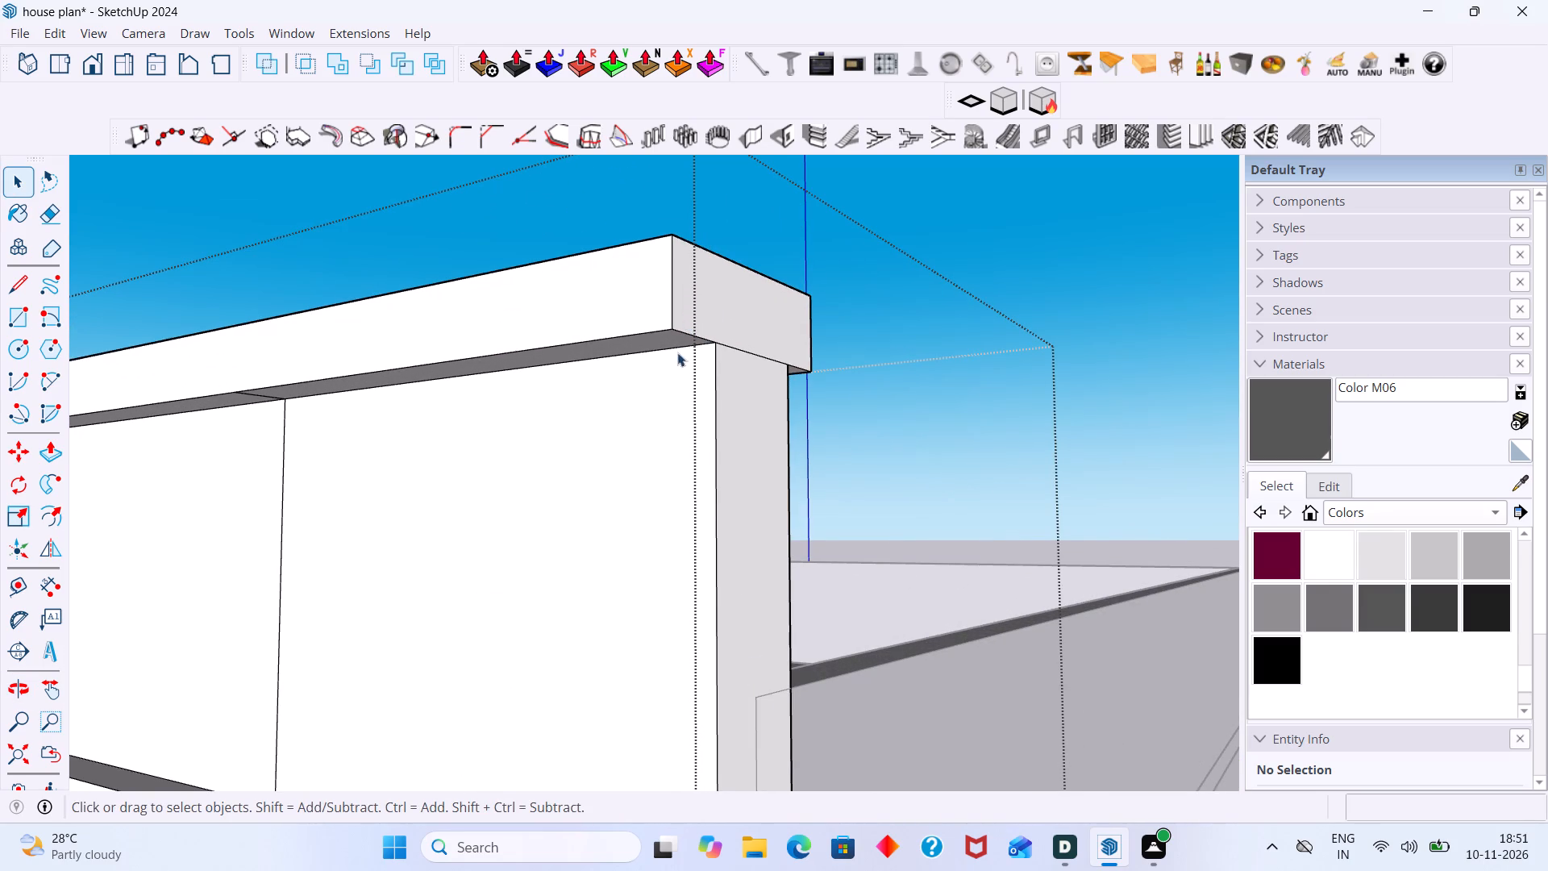
pyautogui.moveTo(677, 353); pyautogui.dragTo(691, 307, button='middle')
pyautogui.scroll(-2, 726, 333)
pyautogui.click(972, 237)
pyautogui.moveTo(668, 389); pyautogui.dragTo(692, 375, button='middle')
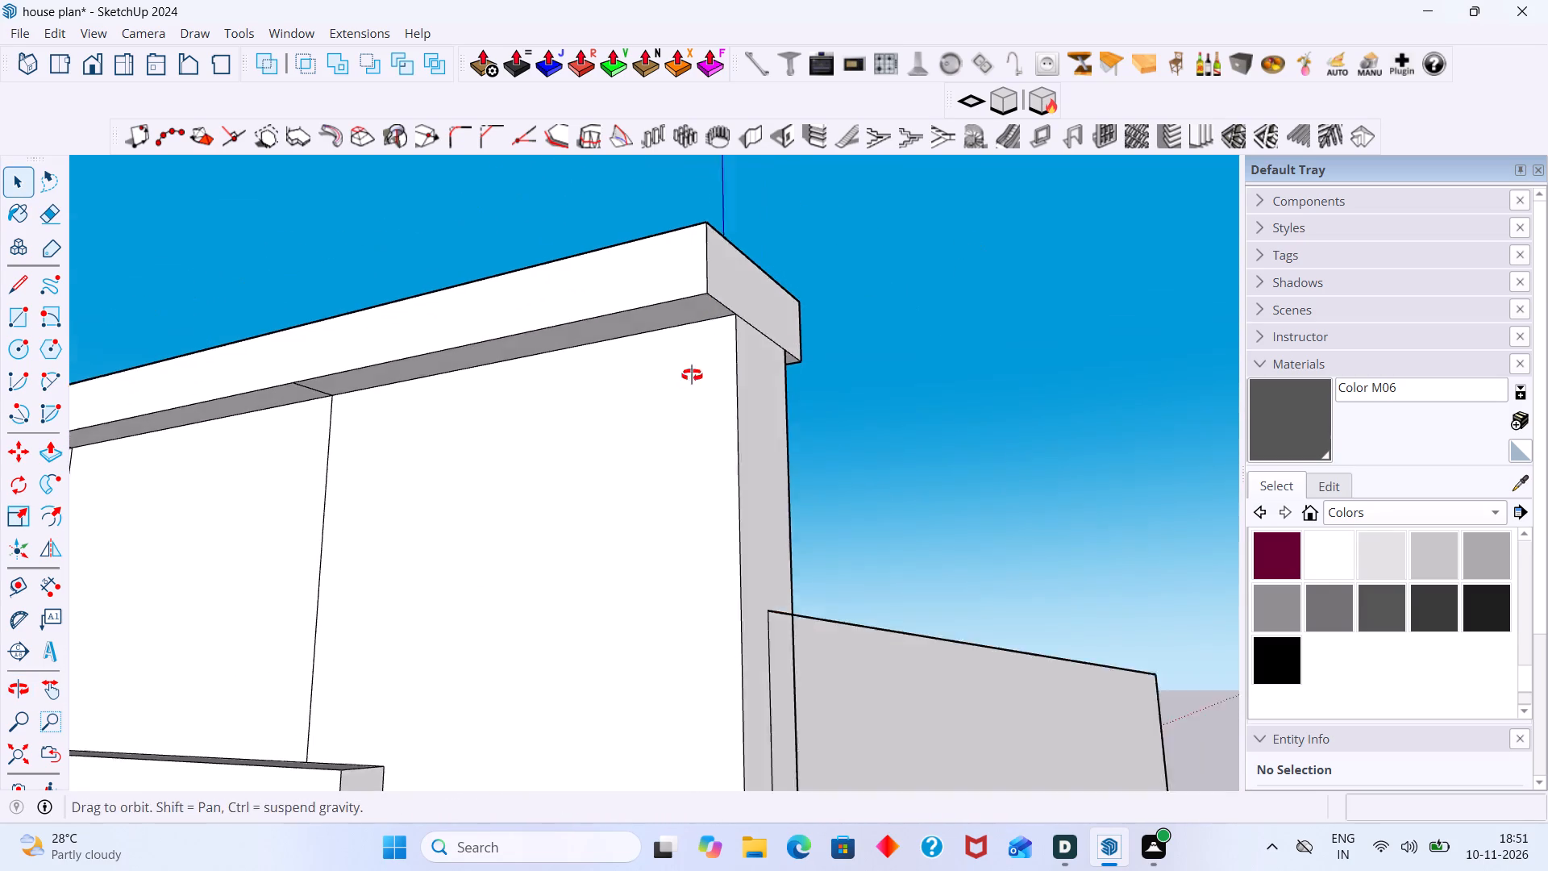
pyautogui.moveTo(692, 375); pyautogui.dragTo(718, 348, button='middle')
pyautogui.scroll(2, 722, 305)
pyautogui.doubleClick(723, 299)
pyautogui.scroll(2, 723, 297)
pyautogui.click(723, 297)
pyautogui.doubleClick(723, 297)
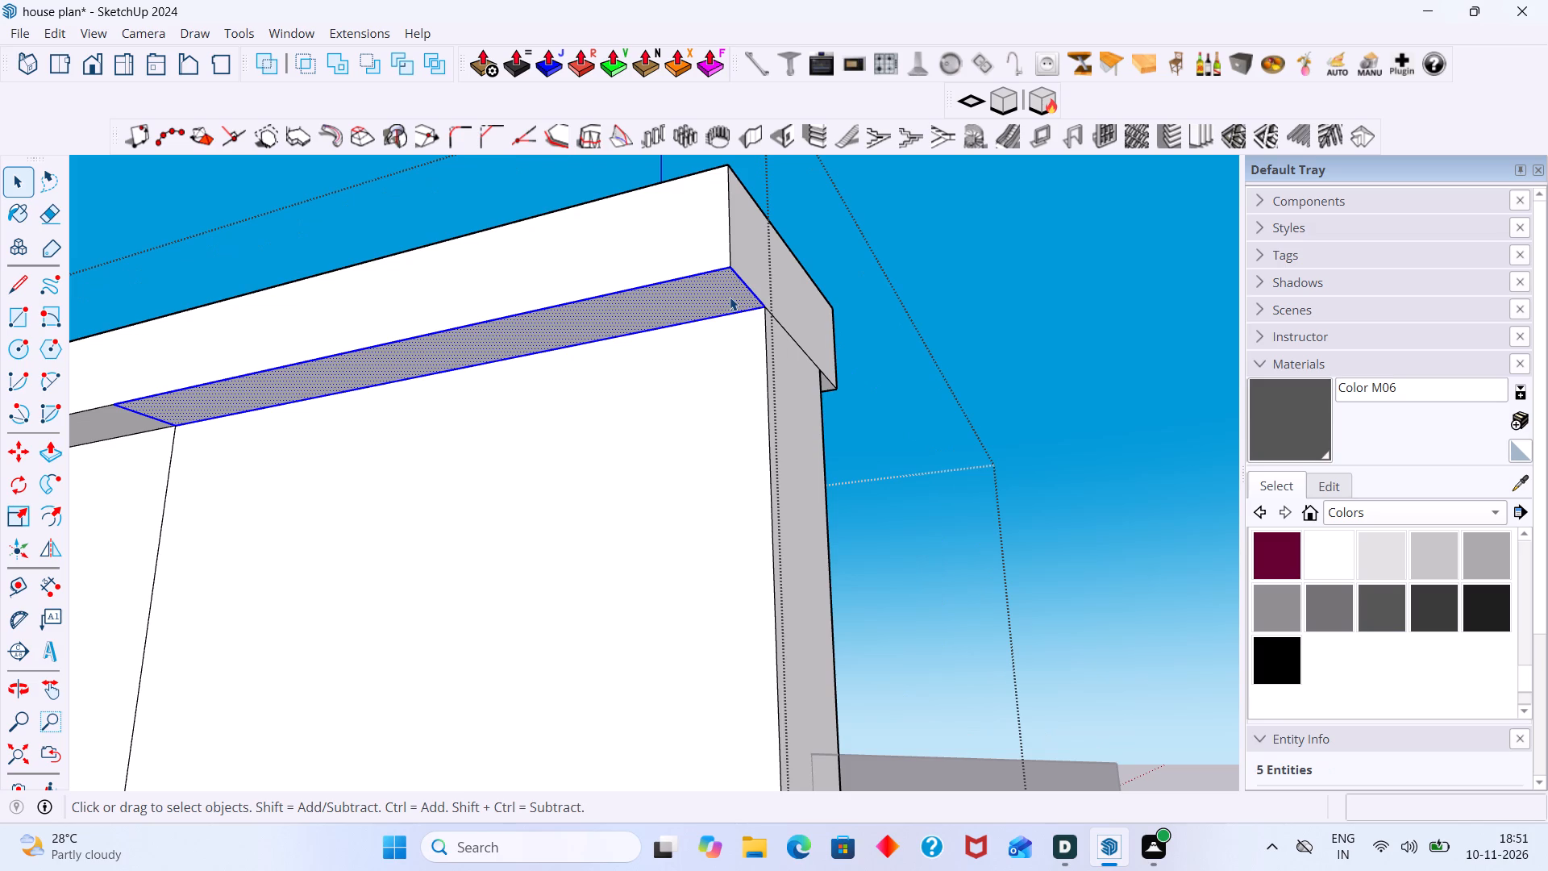
pyautogui.click(728, 298)
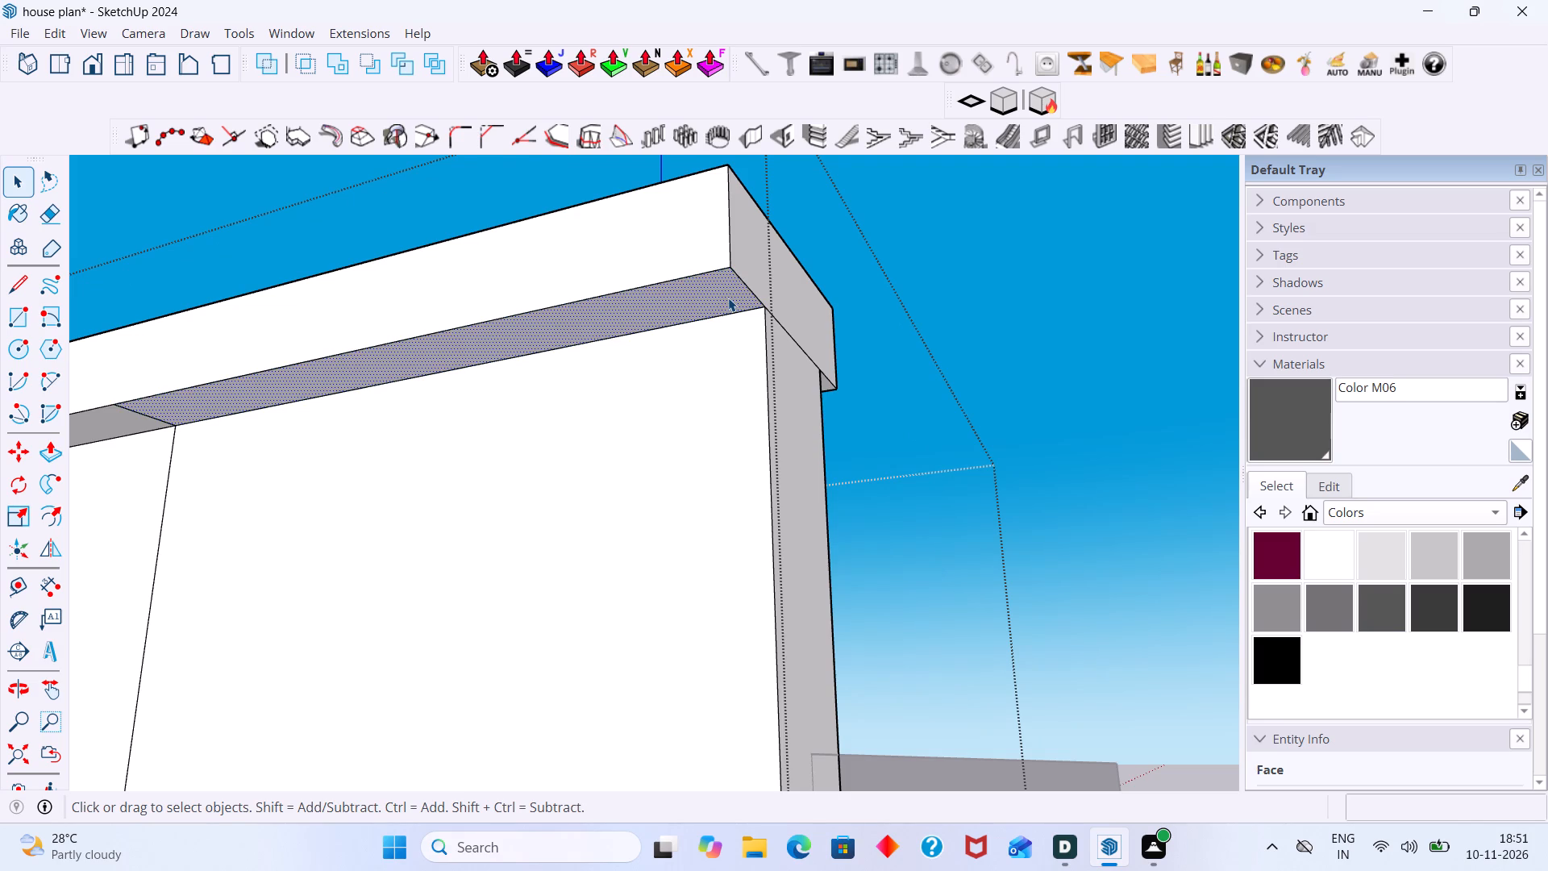
pyautogui.press('r')
pyautogui.click(728, 268)
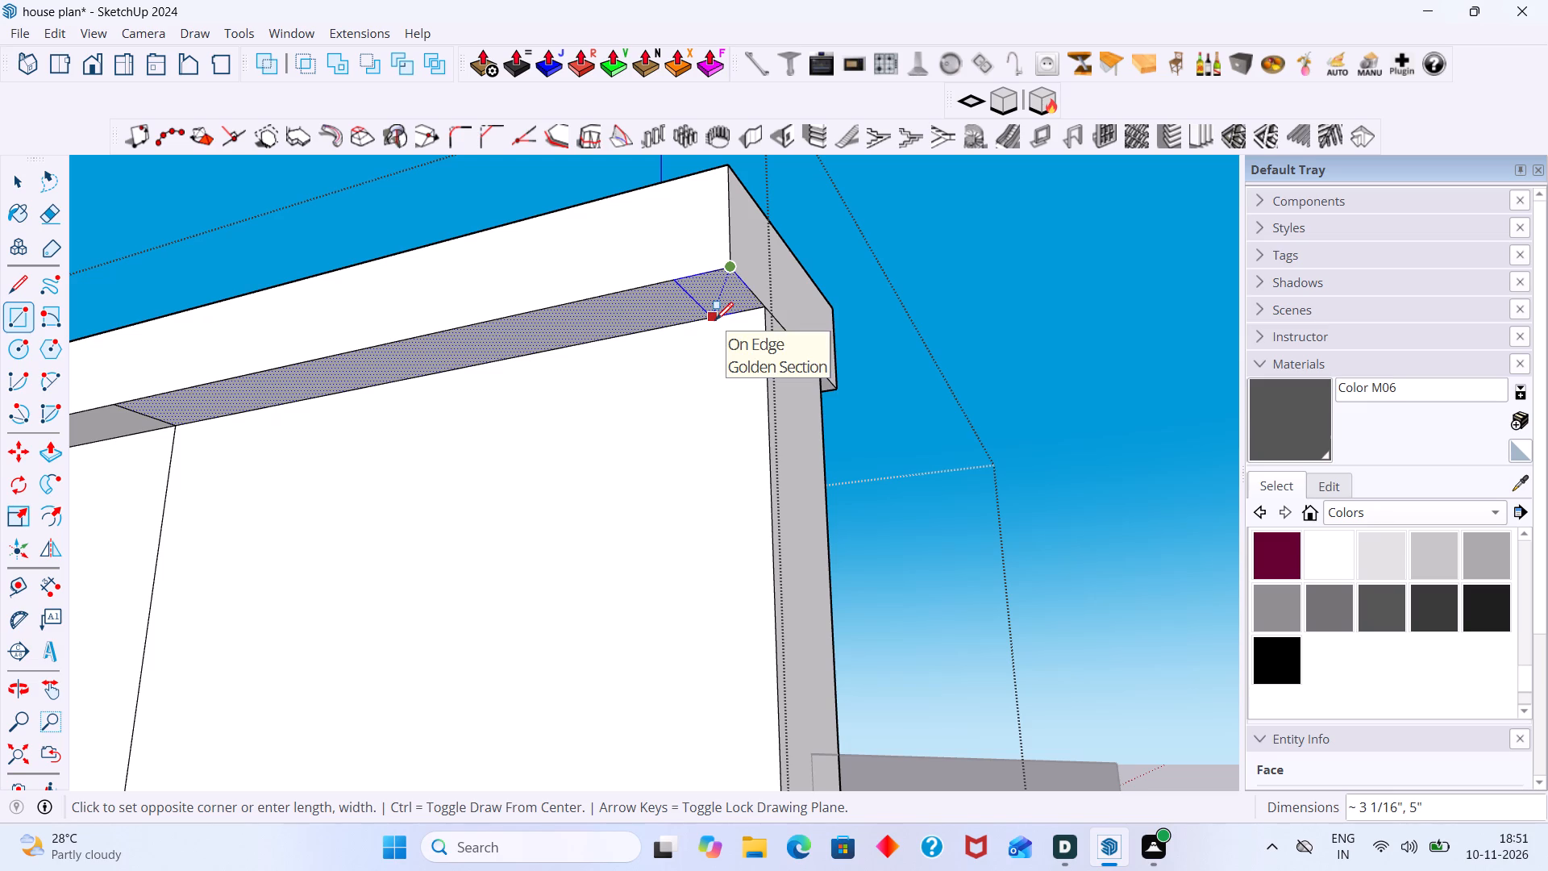
pyautogui.click(715, 320)
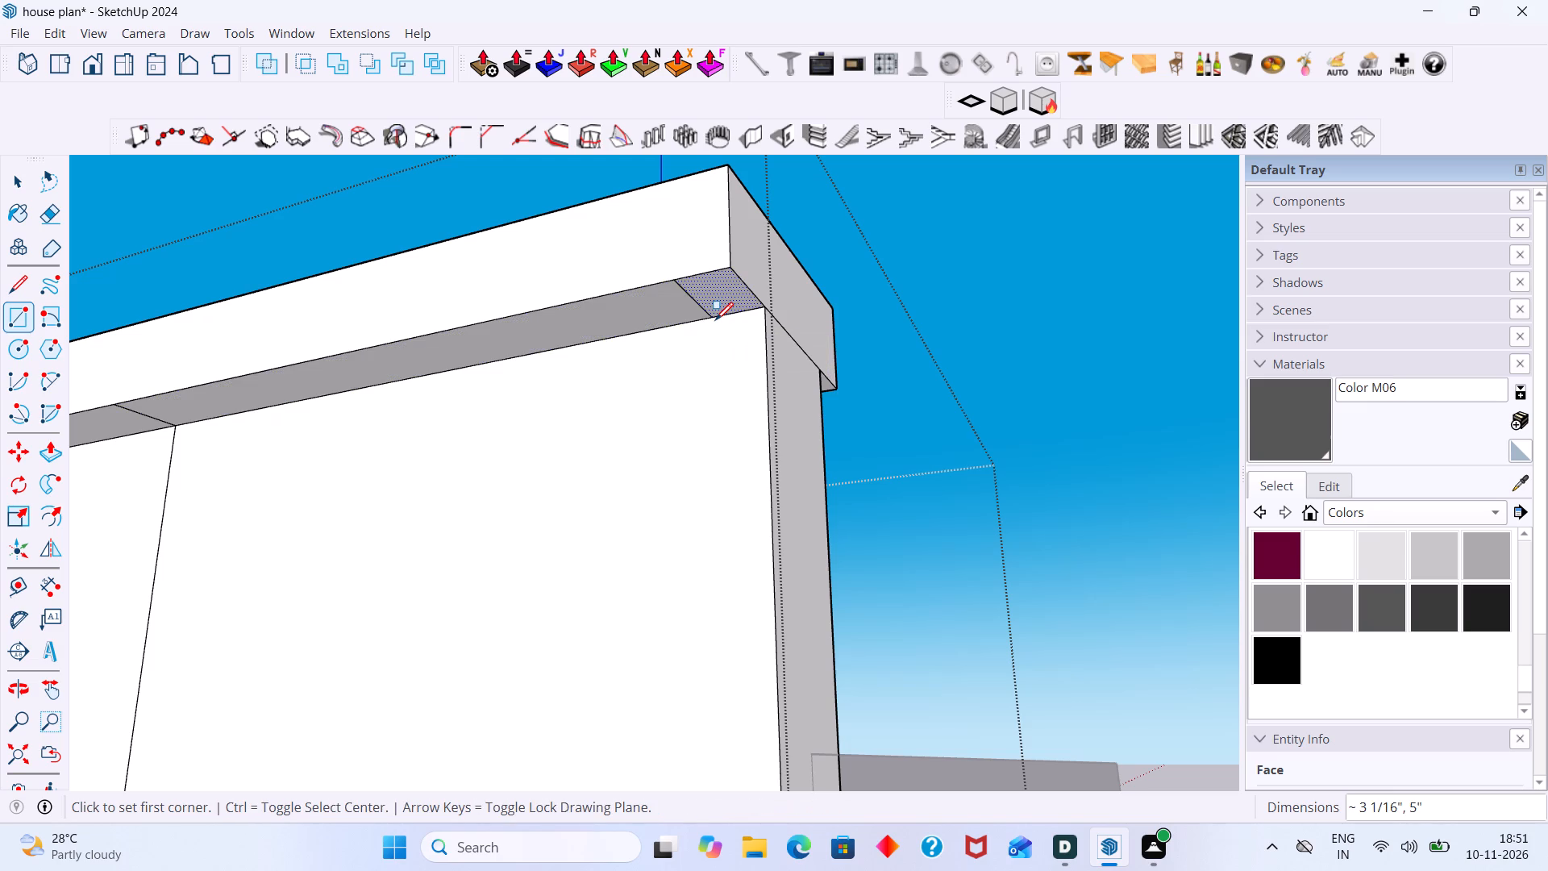
# Push/Pull the rectangle down the wall's full height to the bottom edge of the base slab, forming a vertical corner strip.
pyautogui.press('p')
pyautogui.click(722, 308)
pyautogui.scroll(-2, 719, 415)
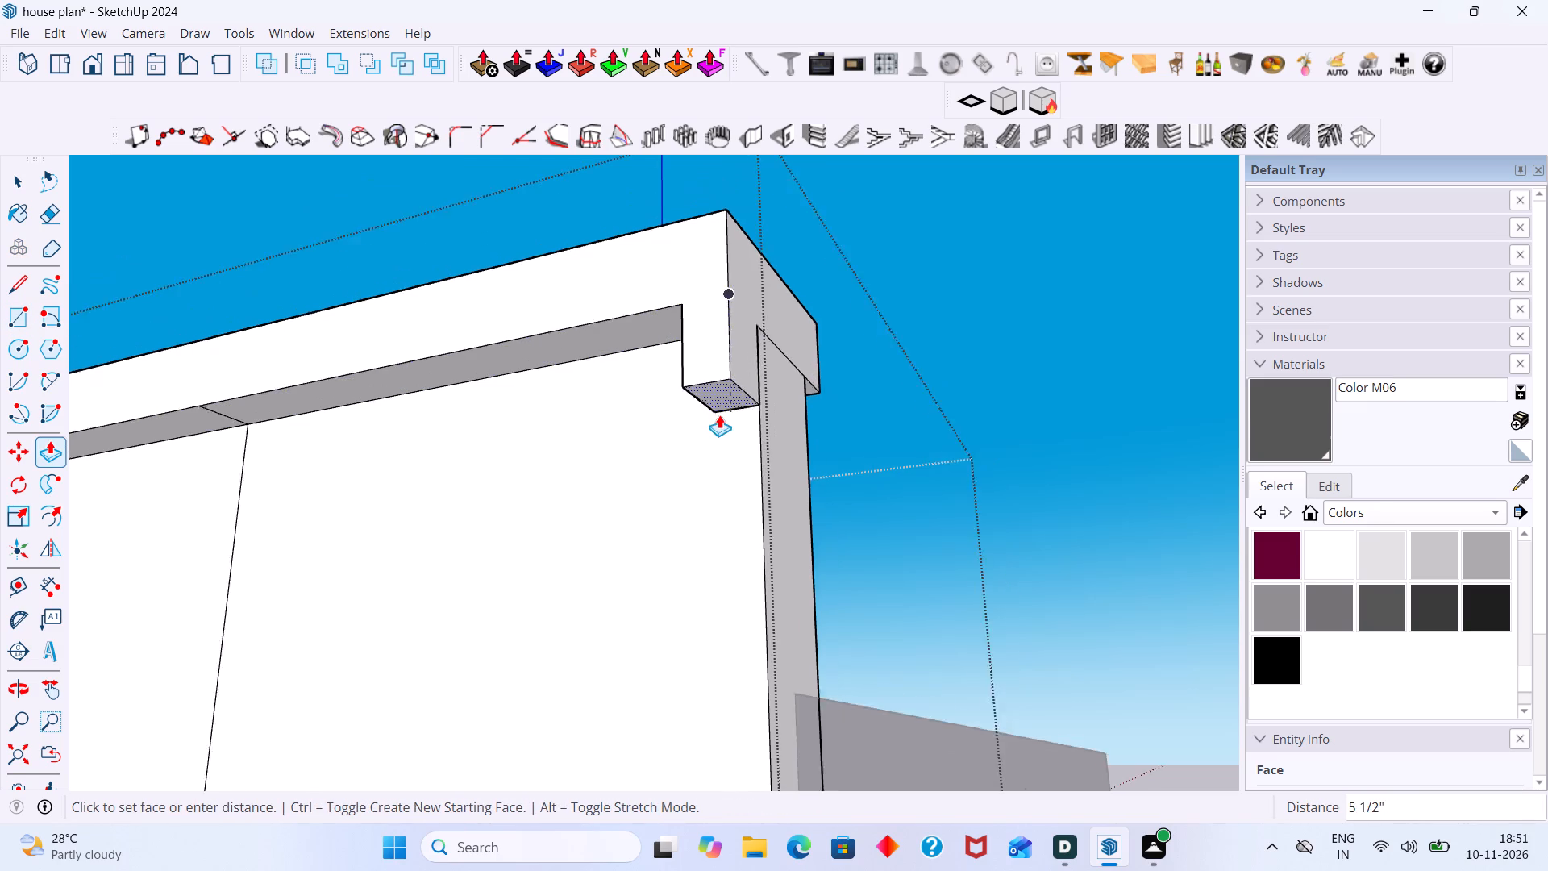
pyautogui.scroll(-14, 719, 415)
pyautogui.keyDown('shift'); pyautogui.moveTo(723, 409); pyautogui.dragTo(772, 282, button='middle'); pyautogui.keyUp('shift')
pyautogui.scroll(-10, 756, 321)
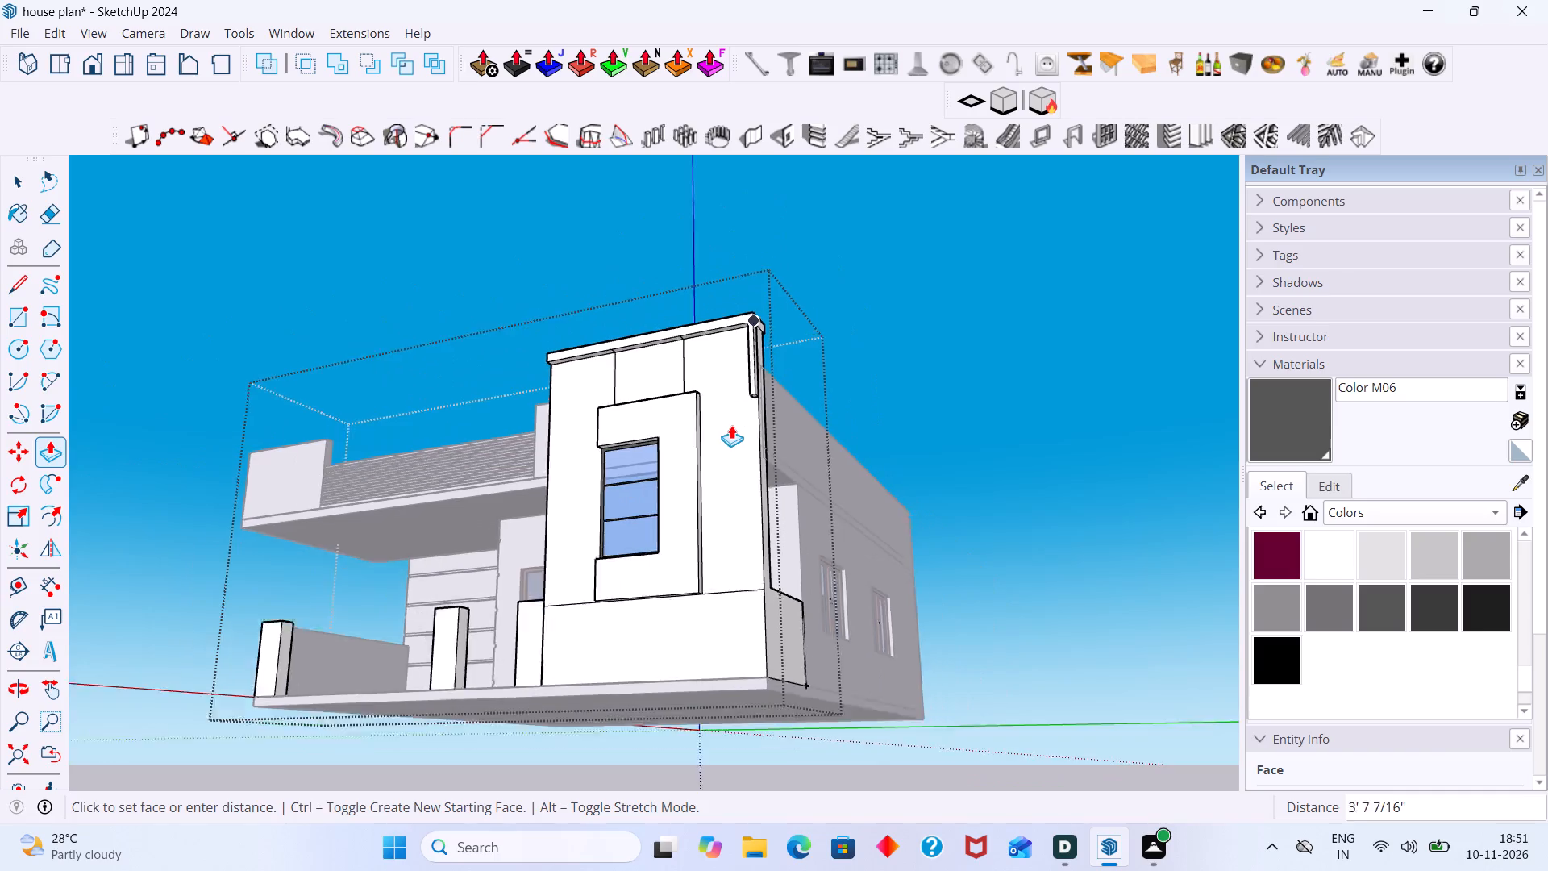
pyautogui.scroll(-1, 731, 425)
pyautogui.moveTo(737, 455); pyautogui.dragTo(735, 387, button='middle')
pyautogui.scroll(-3, 751, 443)
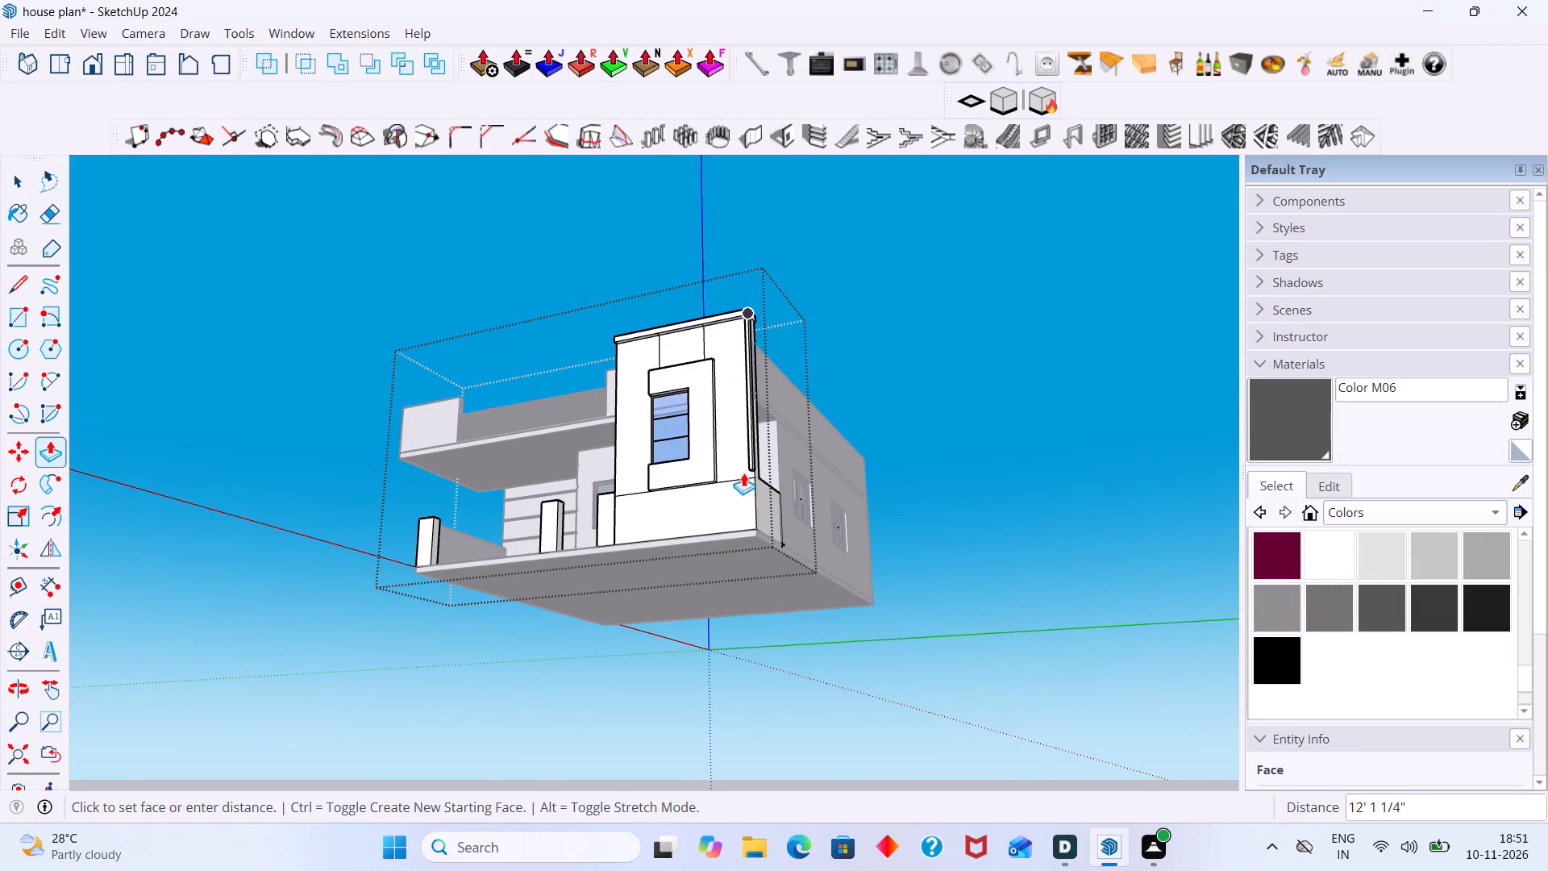
pyautogui.moveTo(744, 468); pyautogui.dragTo(757, 502, button='middle')
pyautogui.scroll(-3, 779, 510)
pyautogui.moveTo(768, 518); pyautogui.dragTo(772, 630, button='middle')
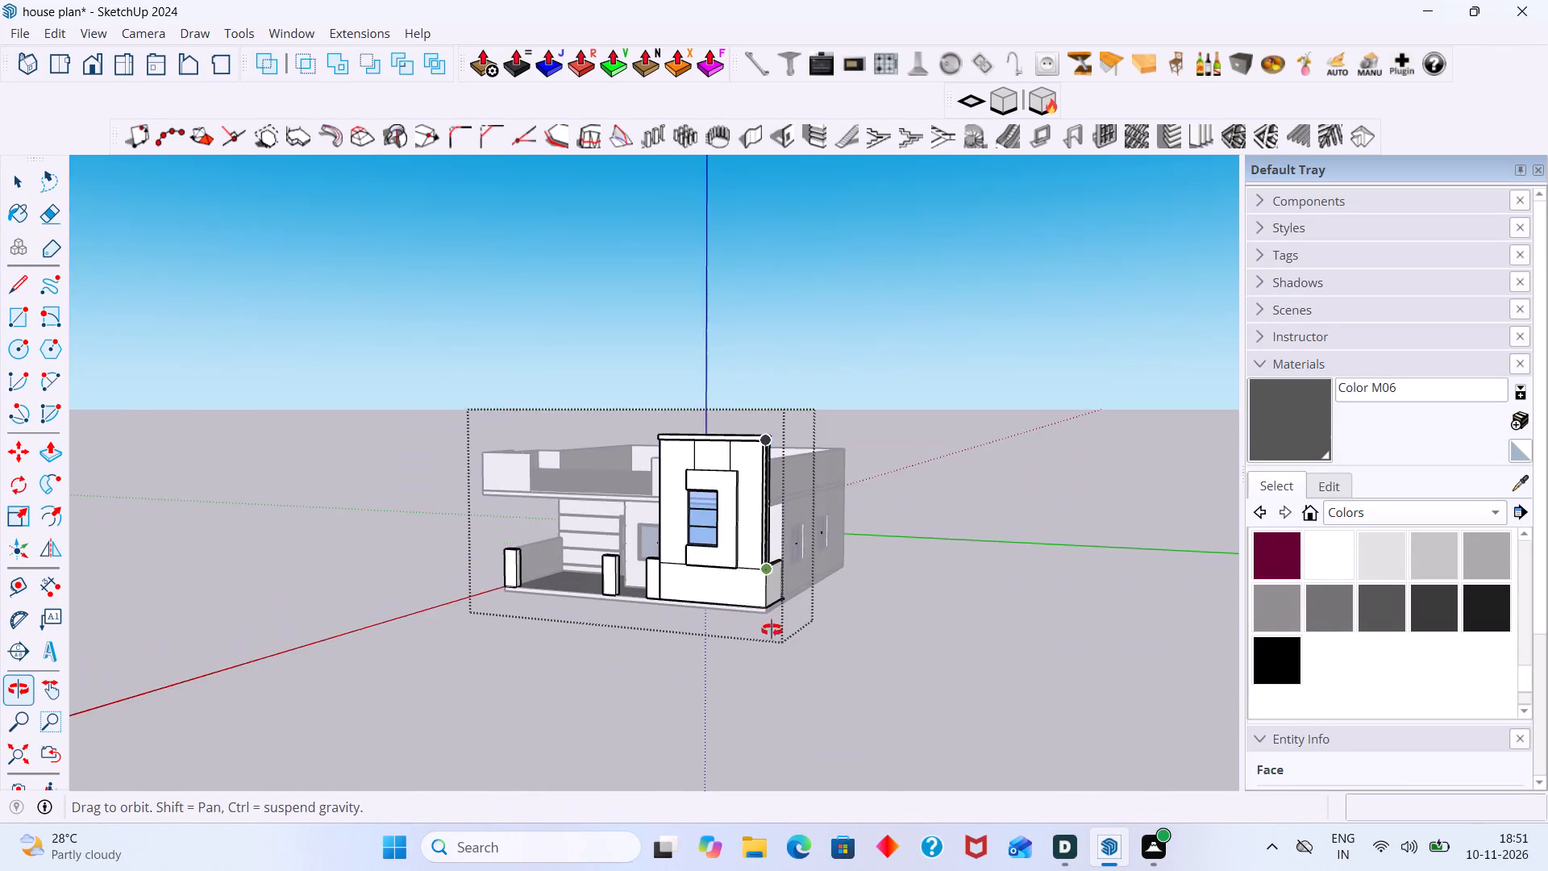
pyautogui.moveTo(772, 630); pyautogui.dragTo(775, 630, button='middle')
pyautogui.scroll(20, 776, 615)
pyautogui.scroll(1, 776, 615)
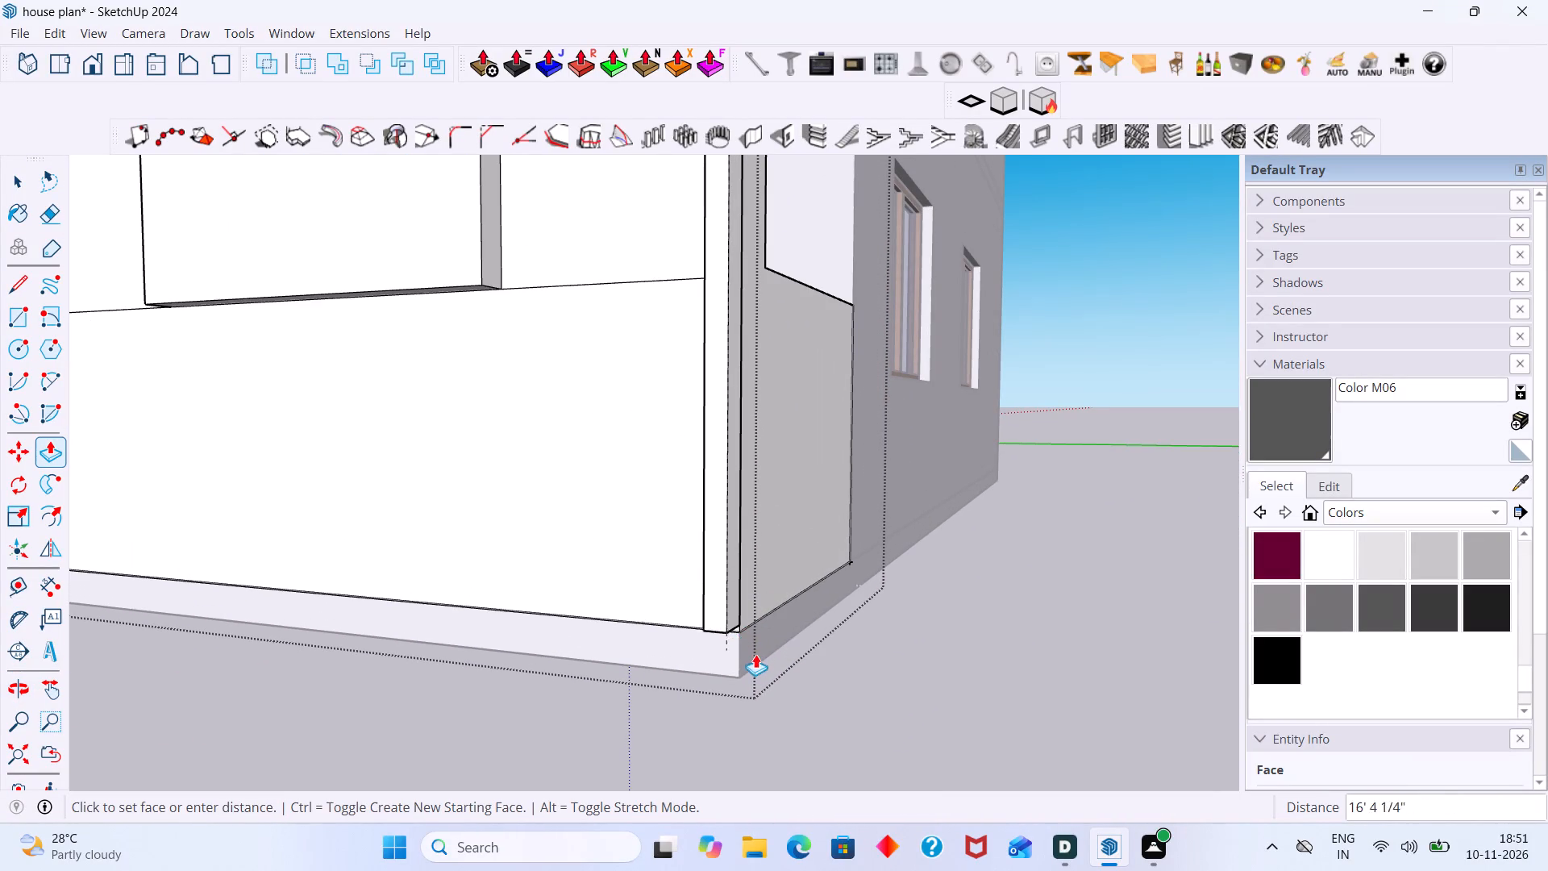
pyautogui.click(738, 675)
pyautogui.press('space')
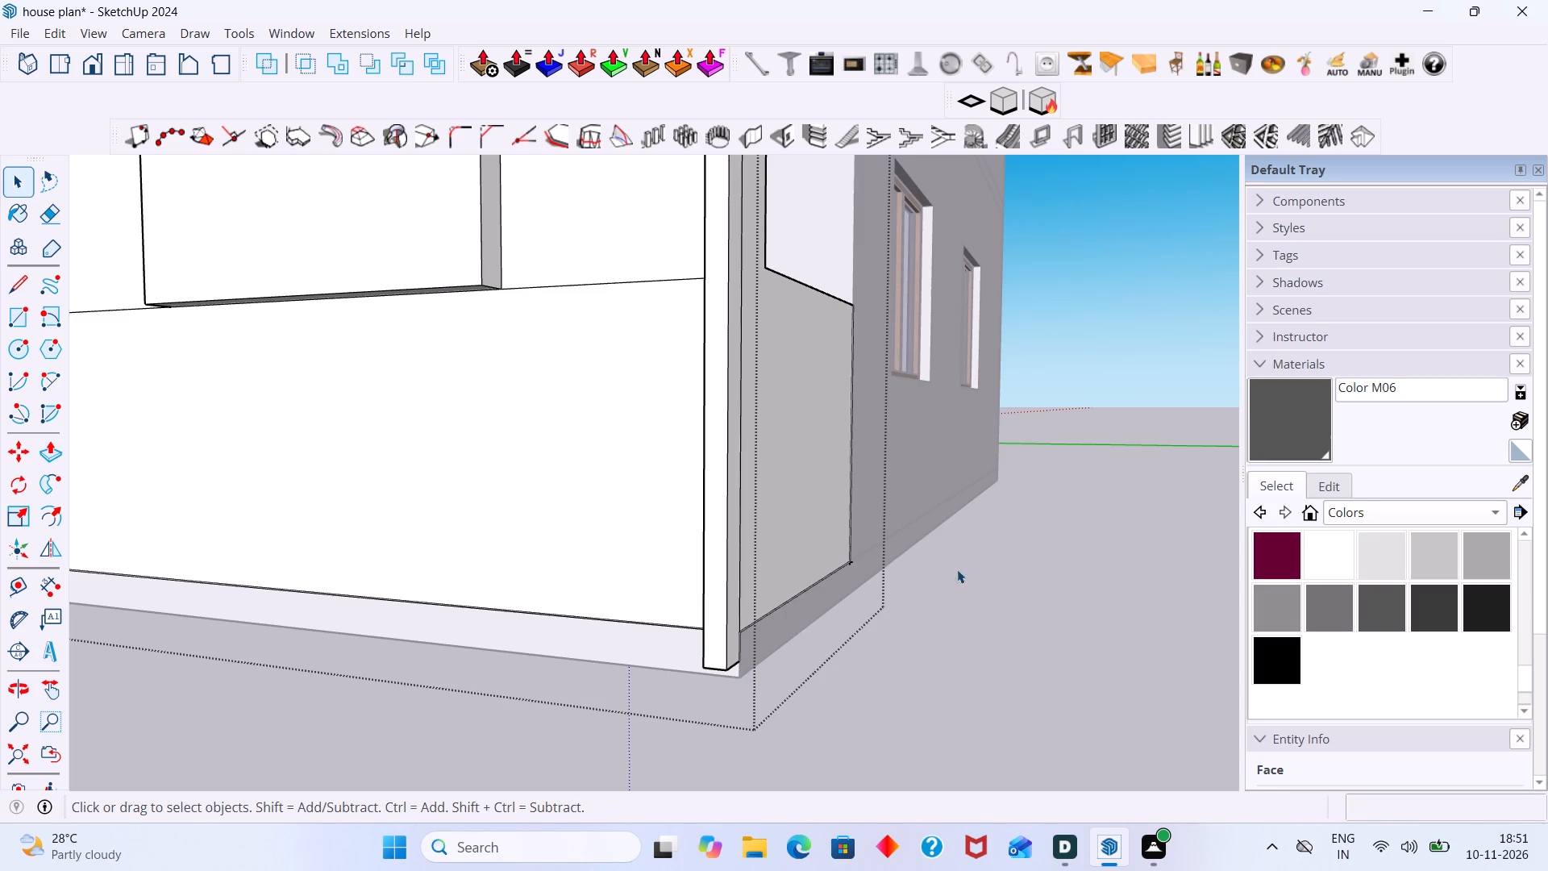
pyautogui.click(1047, 530)
# Push the corner strip's bottom face up until it is level with the top of the base slab.
pyautogui.scroll(-2, 814, 608)
pyautogui.moveTo(804, 618); pyautogui.dragTo(966, 582, button='middle')
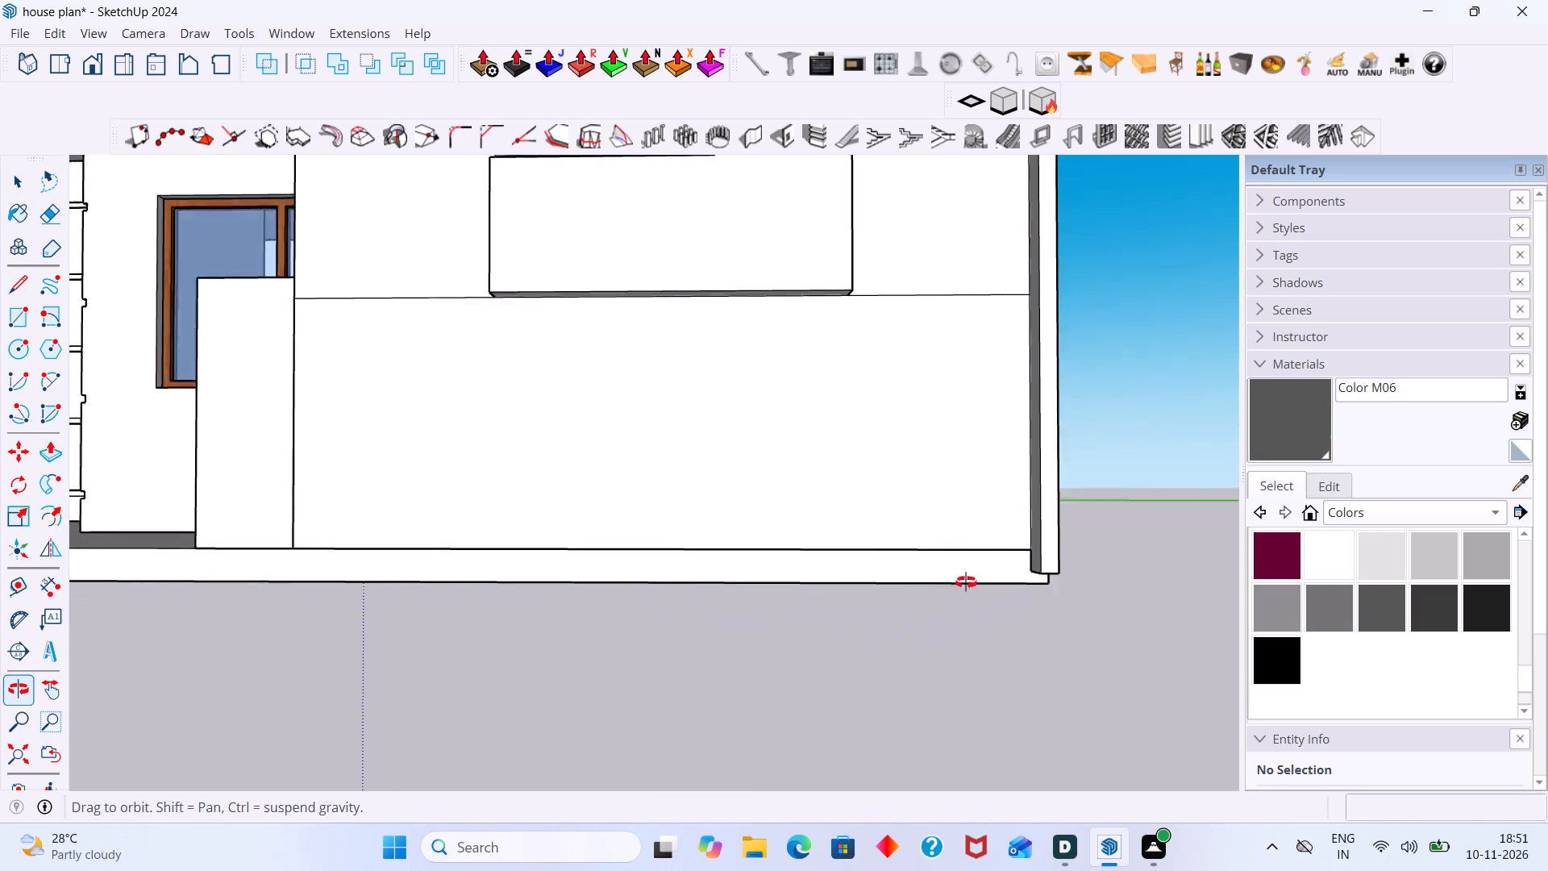
pyautogui.moveTo(966, 582); pyautogui.dragTo(789, 504, button='middle')
pyautogui.scroll(10, 686, 394)
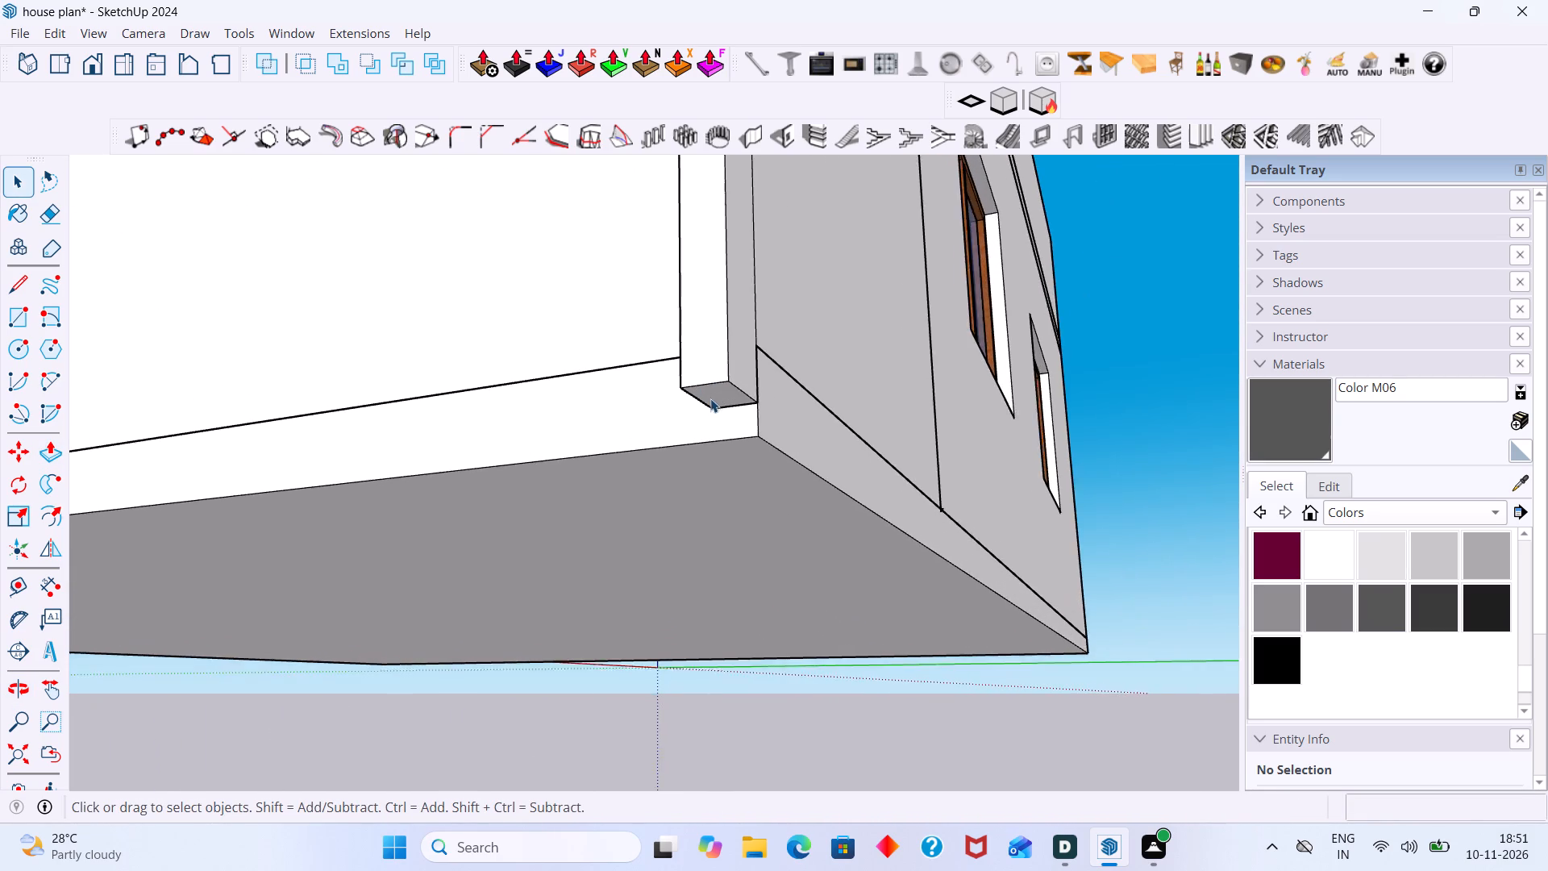
pyautogui.scroll(3, 710, 398)
pyautogui.click(719, 395)
pyautogui.scroll(3, 720, 394)
pyautogui.doubleClick(721, 394)
pyautogui.click(726, 394)
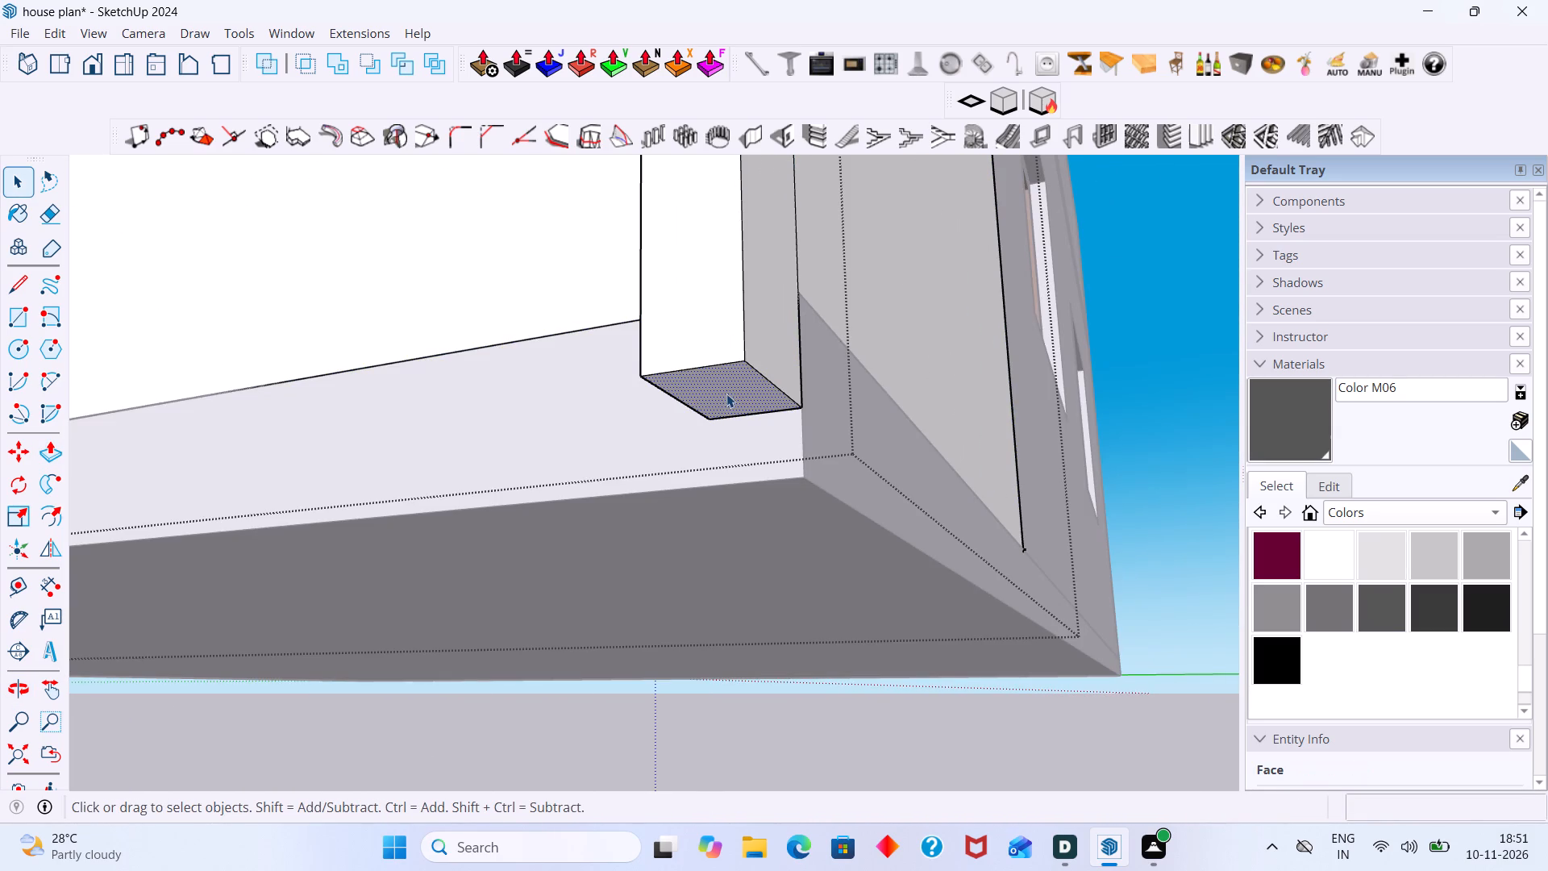
pyautogui.press('p')
pyautogui.click(734, 393)
pyautogui.click(747, 378)
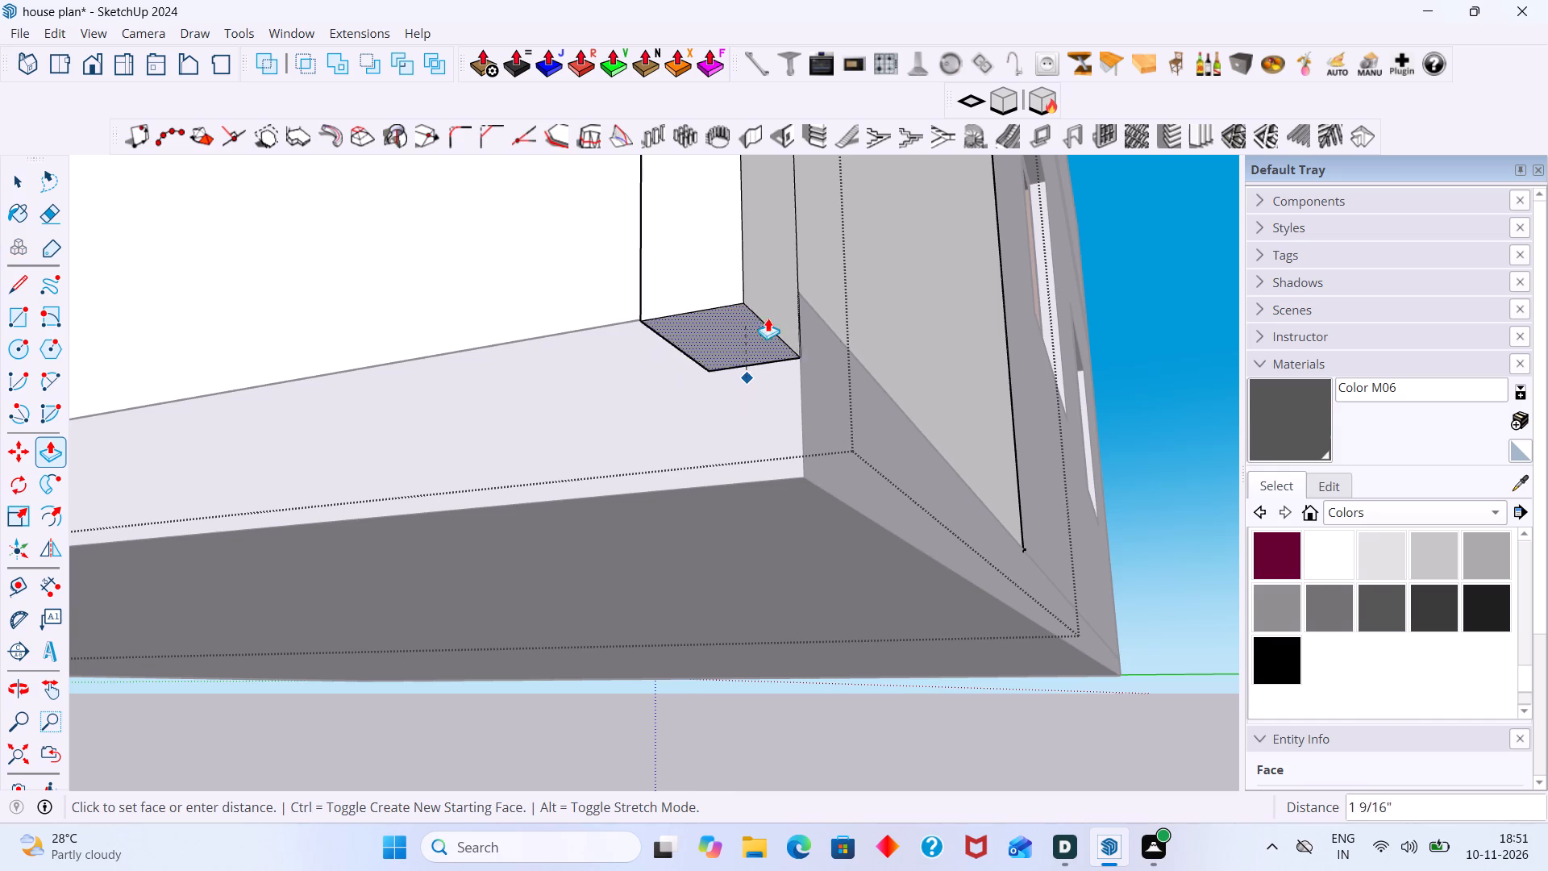
pyautogui.click(800, 287)
pyautogui.press('space')
pyautogui.scroll(-6, 804, 328)
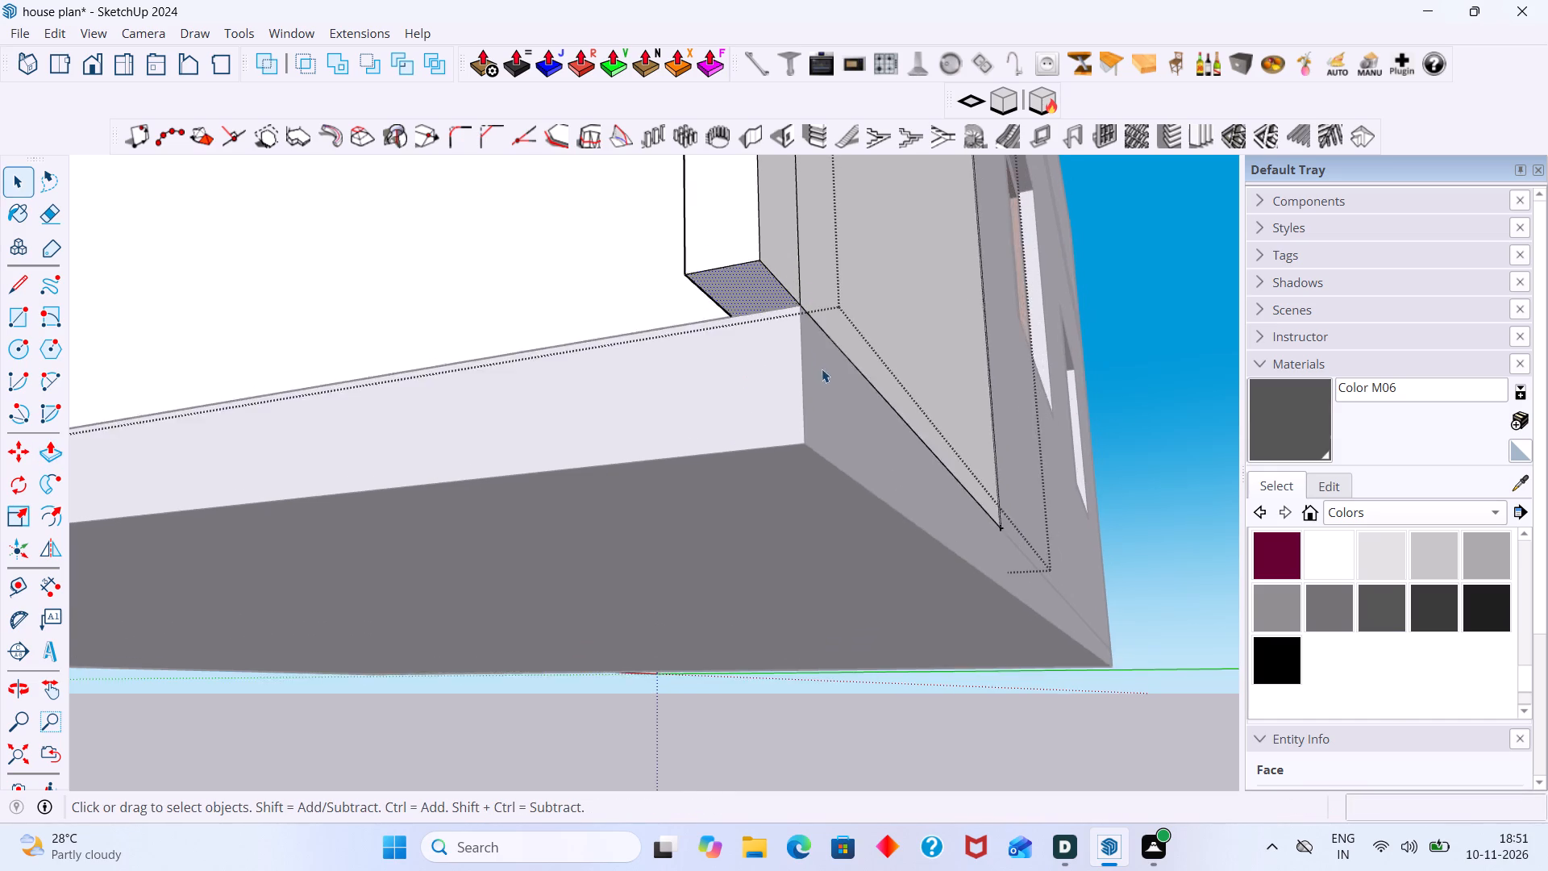
pyautogui.scroll(-20, 822, 369)
pyautogui.scroll(-1, 822, 369)
pyautogui.click(1096, 377)
# Open the tall wall's group for editing and select the inner side face of the vertical corner strip.
pyautogui.moveTo(988, 418); pyautogui.dragTo(1040, 613, button='middle')
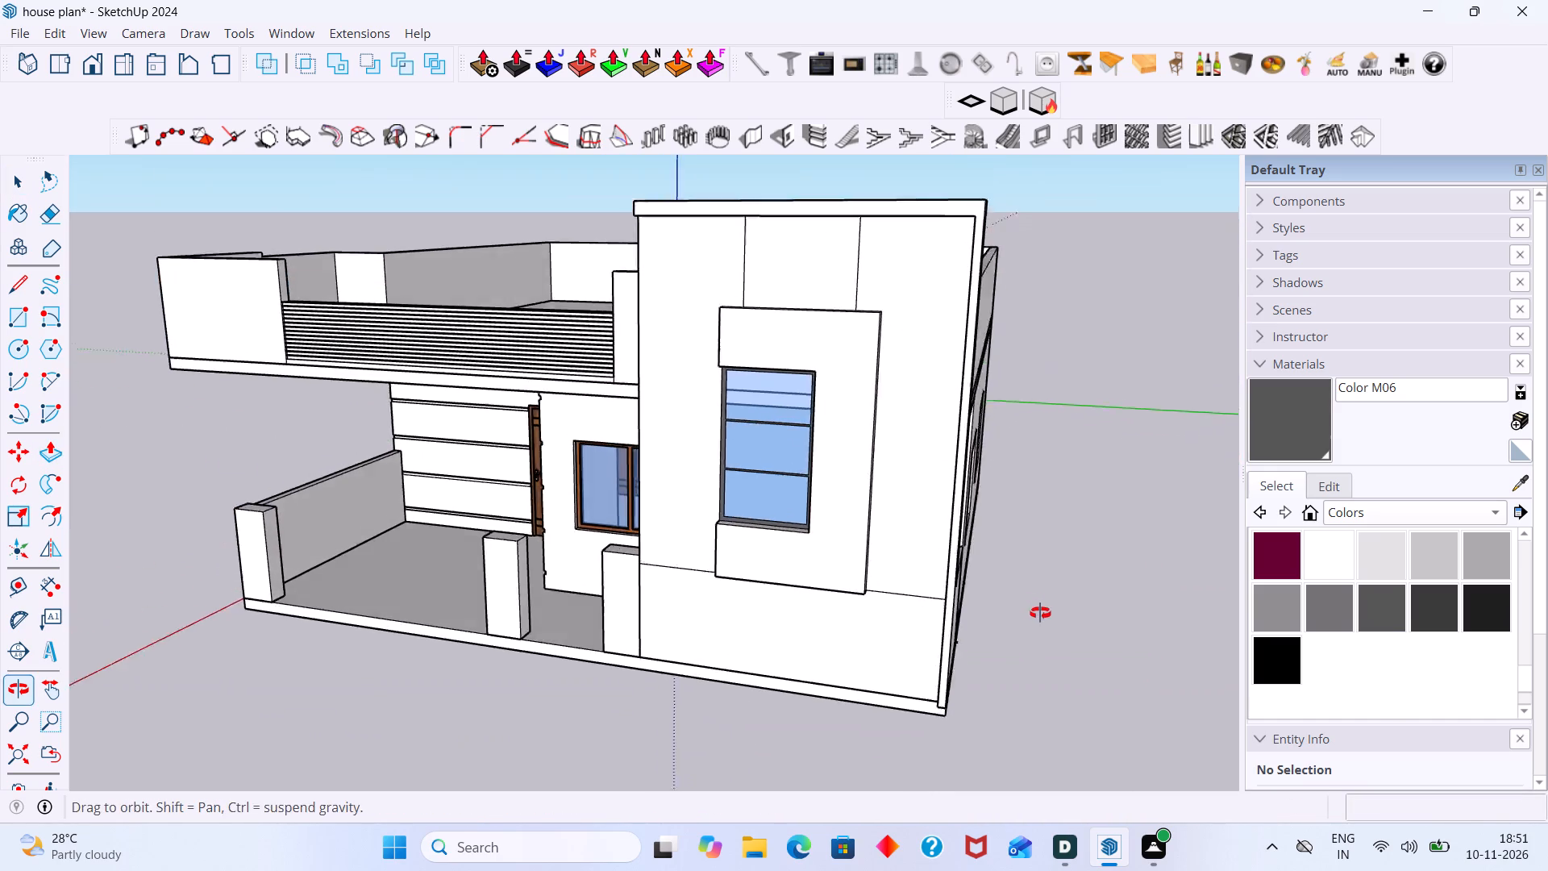
pyautogui.moveTo(1040, 613); pyautogui.dragTo(1042, 611, button='middle')
pyautogui.scroll(-3, 955, 521)
pyautogui.moveTo(955, 500); pyautogui.dragTo(1043, 459, button='middle')
pyautogui.scroll(3, 1037, 315)
pyautogui.moveTo(1042, 310); pyautogui.dragTo(1132, 310, button='middle')
pyautogui.scroll(5, 1140, 298)
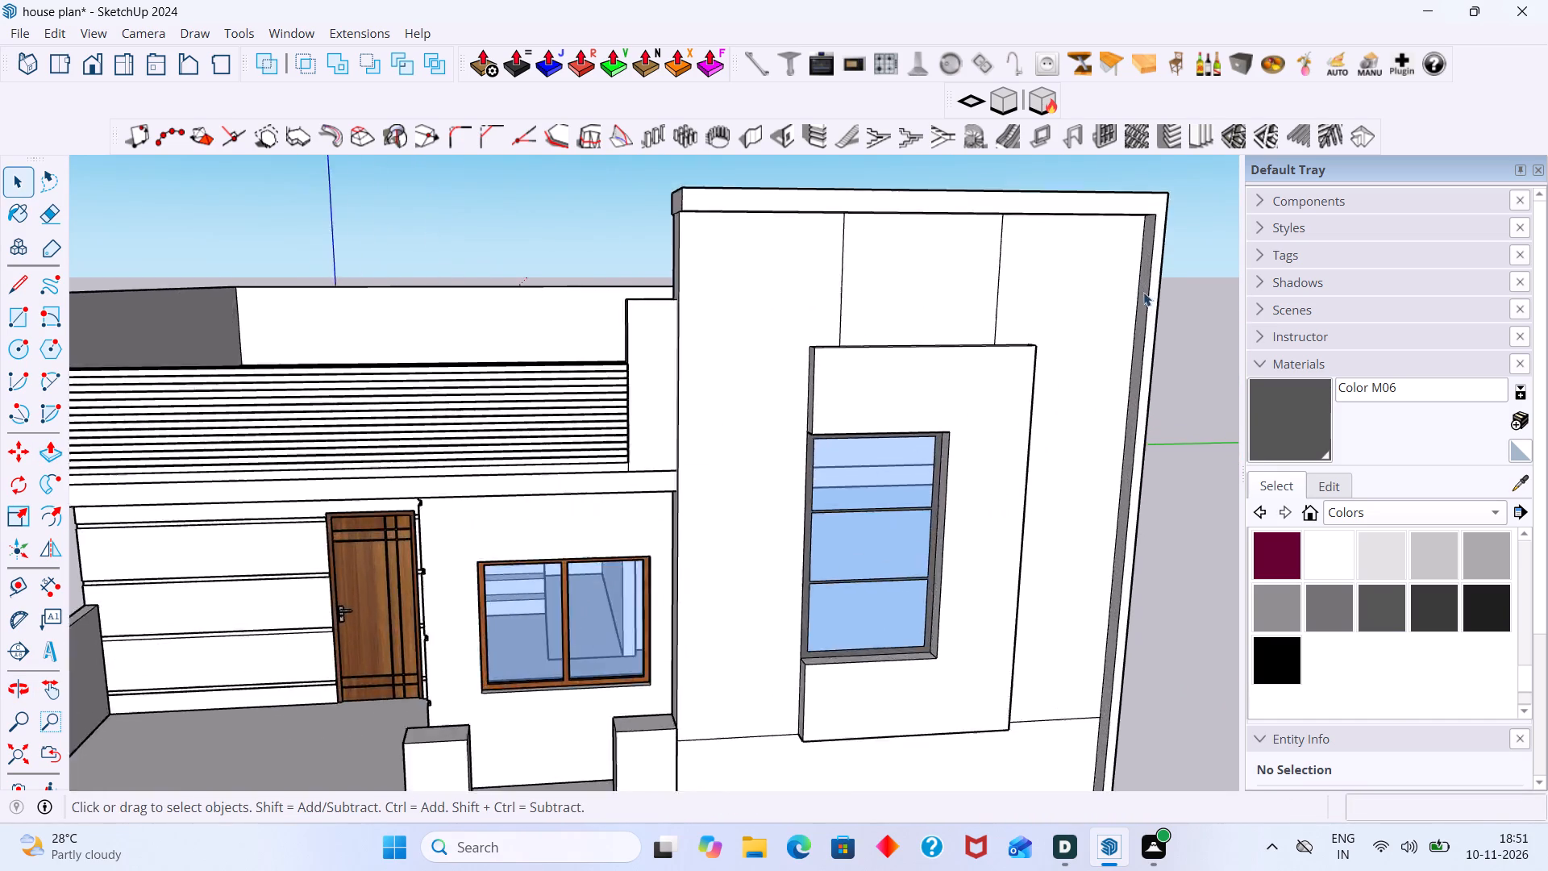
pyautogui.scroll(7, 1143, 292)
pyautogui.scroll(-5, 1138, 293)
pyautogui.keyDown('shift'); pyautogui.moveTo(1104, 294); pyautogui.dragTo(786, 354, button='middle'); pyautogui.keyUp('shift')
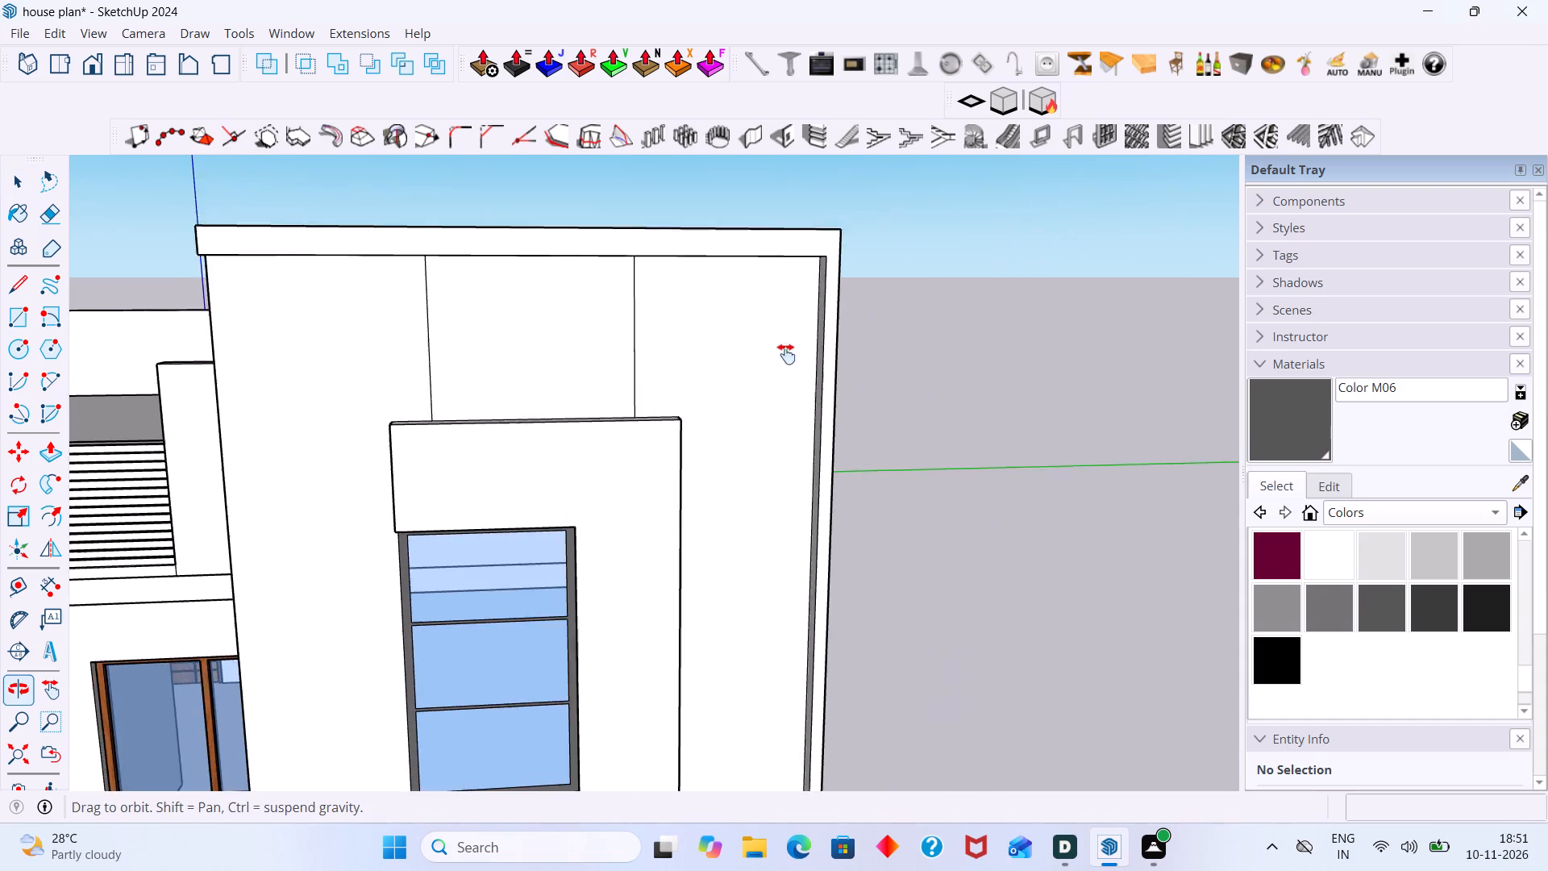
pyautogui.keyDown('shift'); pyautogui.moveTo(786, 354); pyautogui.dragTo(782, 362, button='middle'); pyautogui.keyUp('shift')
pyautogui.moveTo(805, 376); pyautogui.dragTo(949, 348, button='middle')
pyautogui.scroll(5, 988, 321)
pyautogui.click(1023, 297)
pyautogui.scroll(2, 1023, 295)
pyautogui.doubleClick(1022, 293)
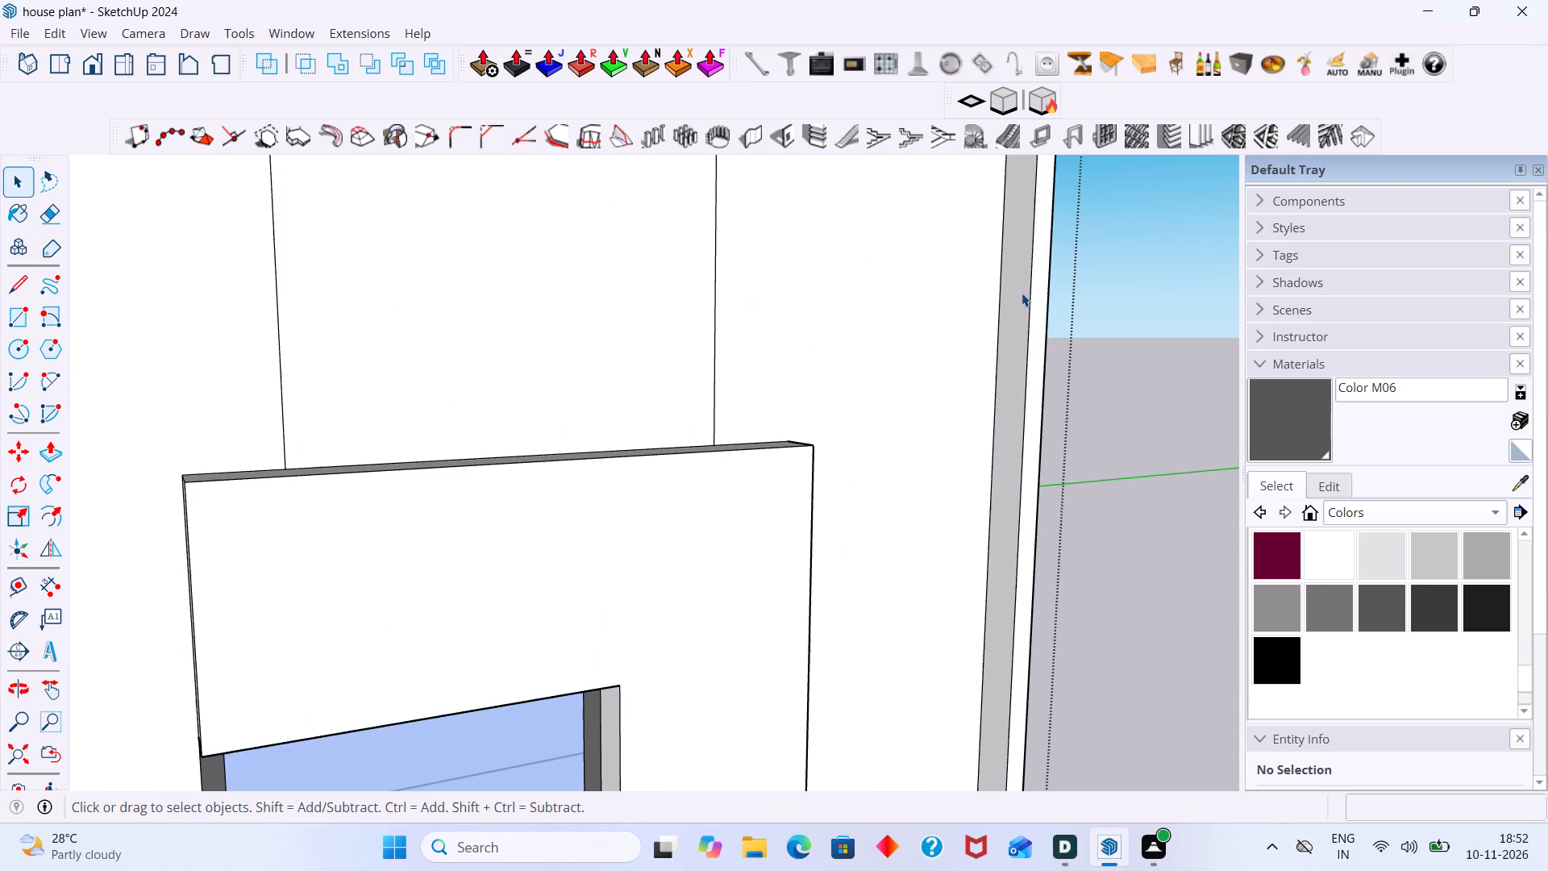
pyautogui.click(1017, 298)
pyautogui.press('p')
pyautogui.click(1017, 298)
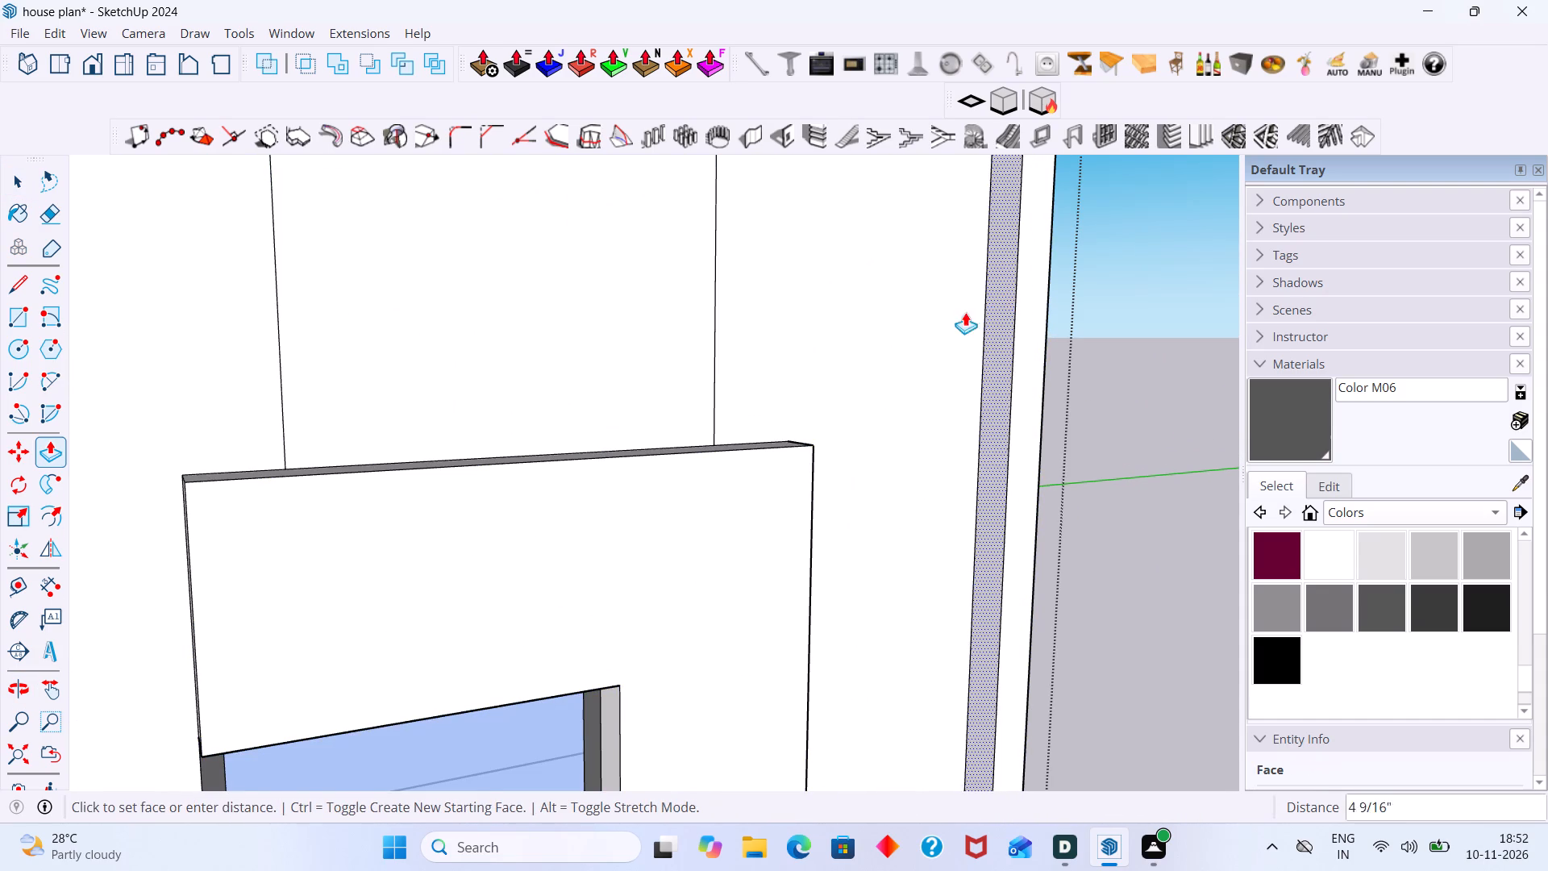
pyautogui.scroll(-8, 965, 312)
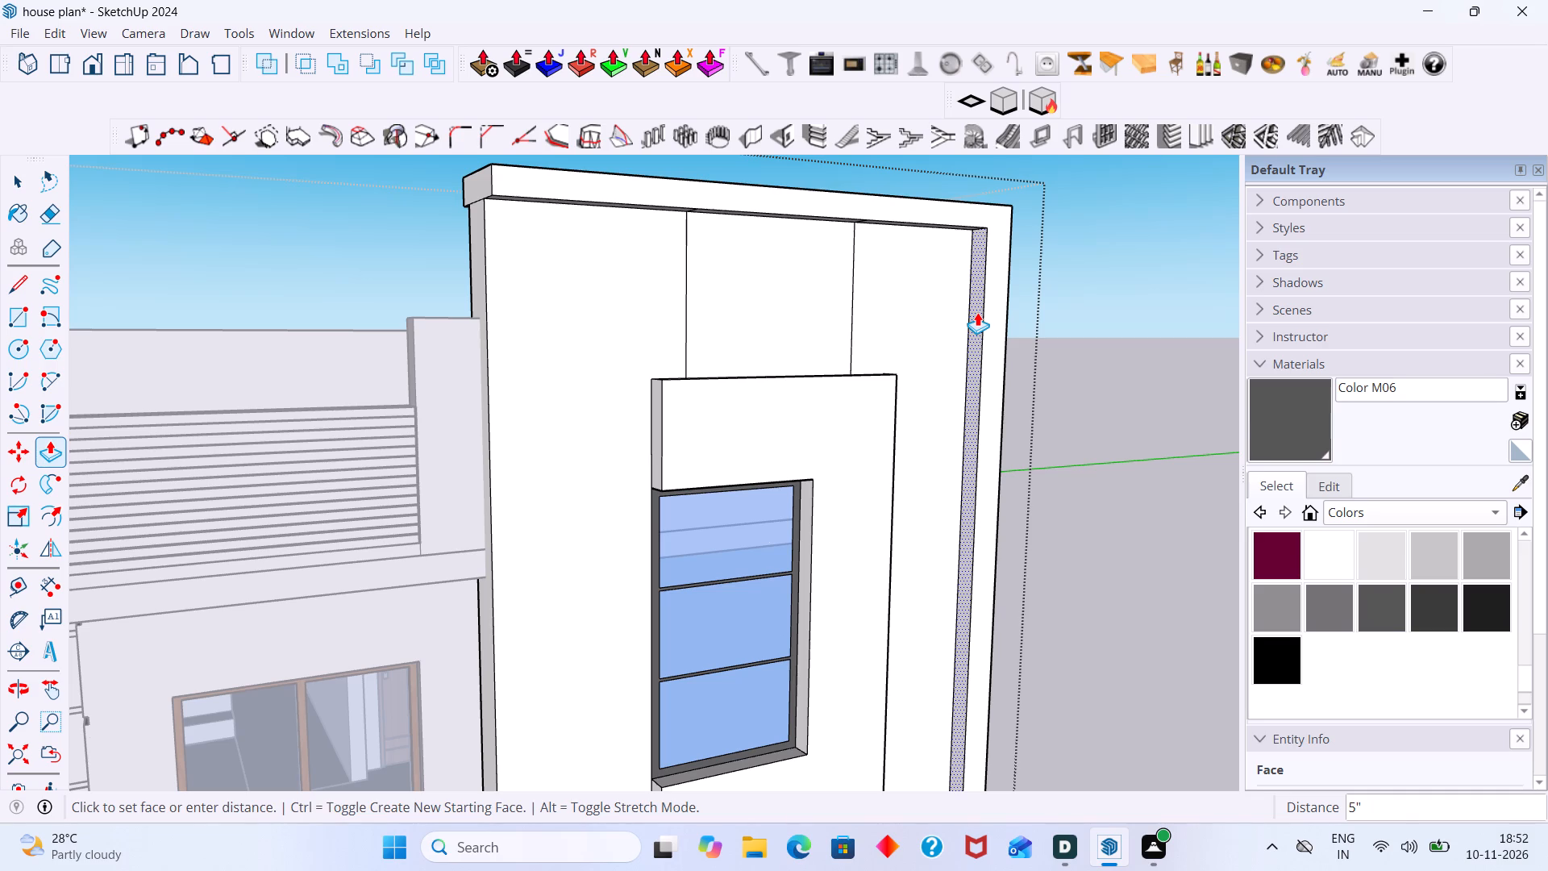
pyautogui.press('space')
# Measure the height of the tall wall's top band at its front corner facing the terrace.
pyautogui.press('t')
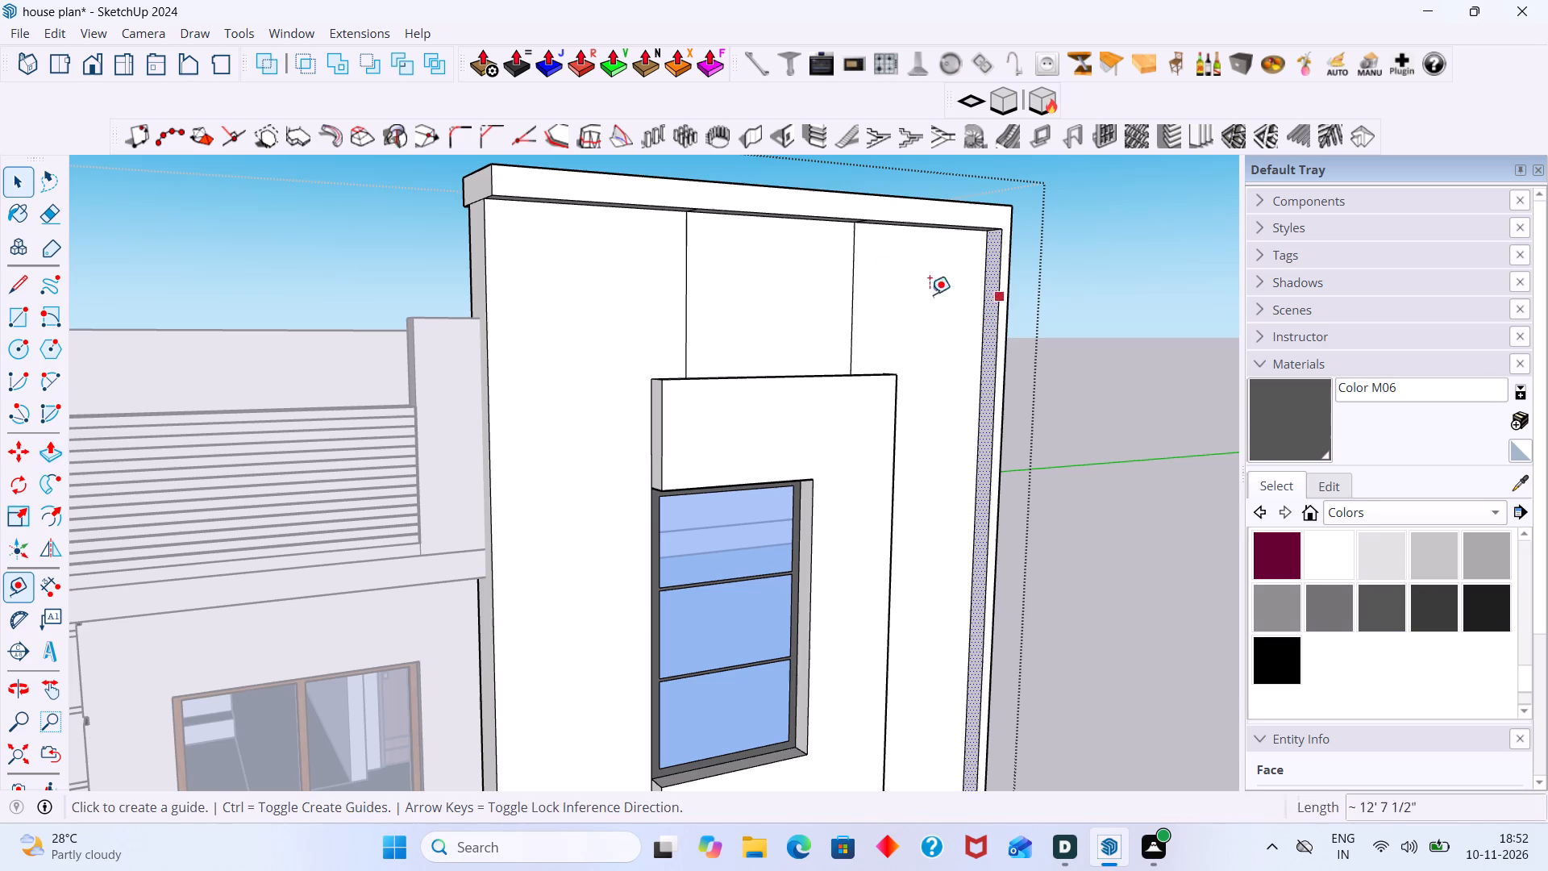
pyautogui.scroll(-3, 578, 214)
pyautogui.keyDown('shift'); pyautogui.moveTo(596, 233); pyautogui.dragTo(614, 369, button='middle'); pyautogui.keyUp('shift')
pyautogui.scroll(4, 531, 321)
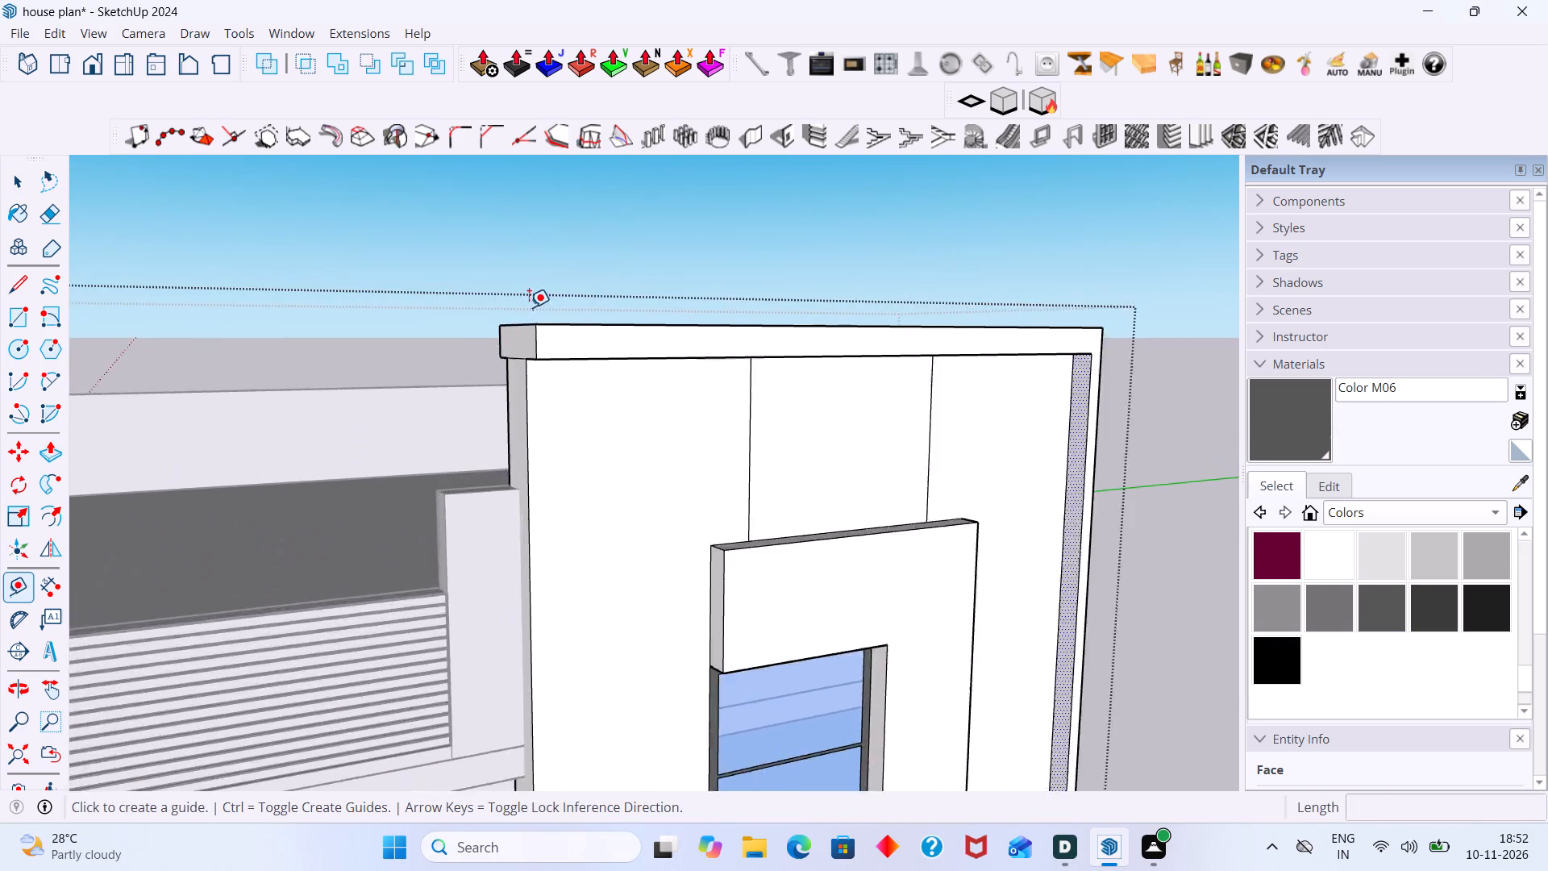
pyautogui.scroll(4, 529, 307)
pyautogui.click(539, 333)
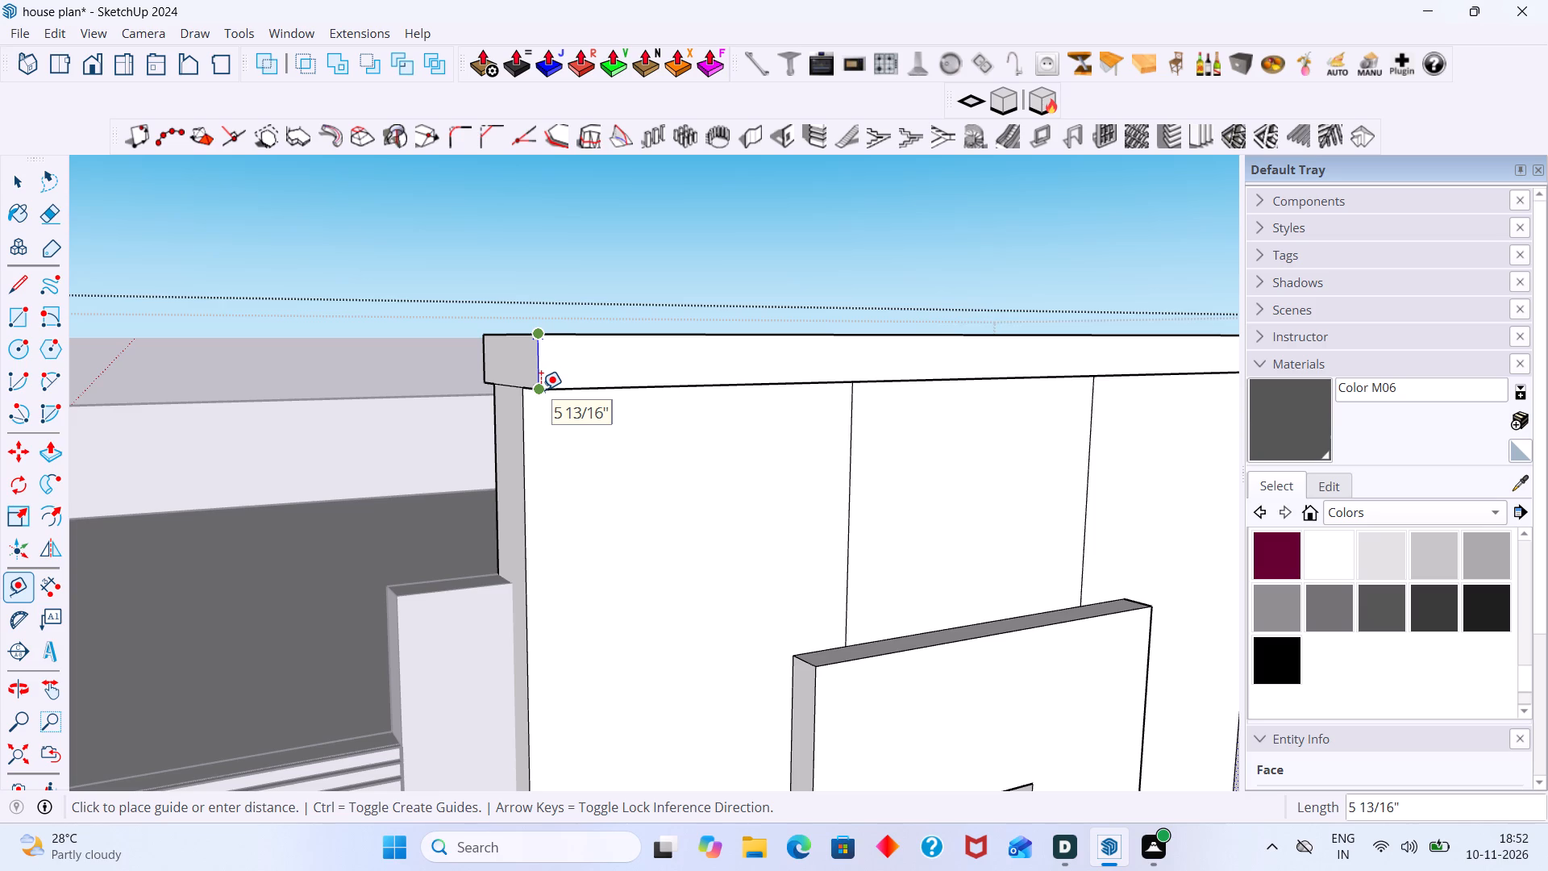
pyautogui.press('space')
# Push/Pull the corner strip's inner side face about 4 1/8" toward the window surround to widen the strip, and leave the group.
pyautogui.scroll(-7, 547, 388)
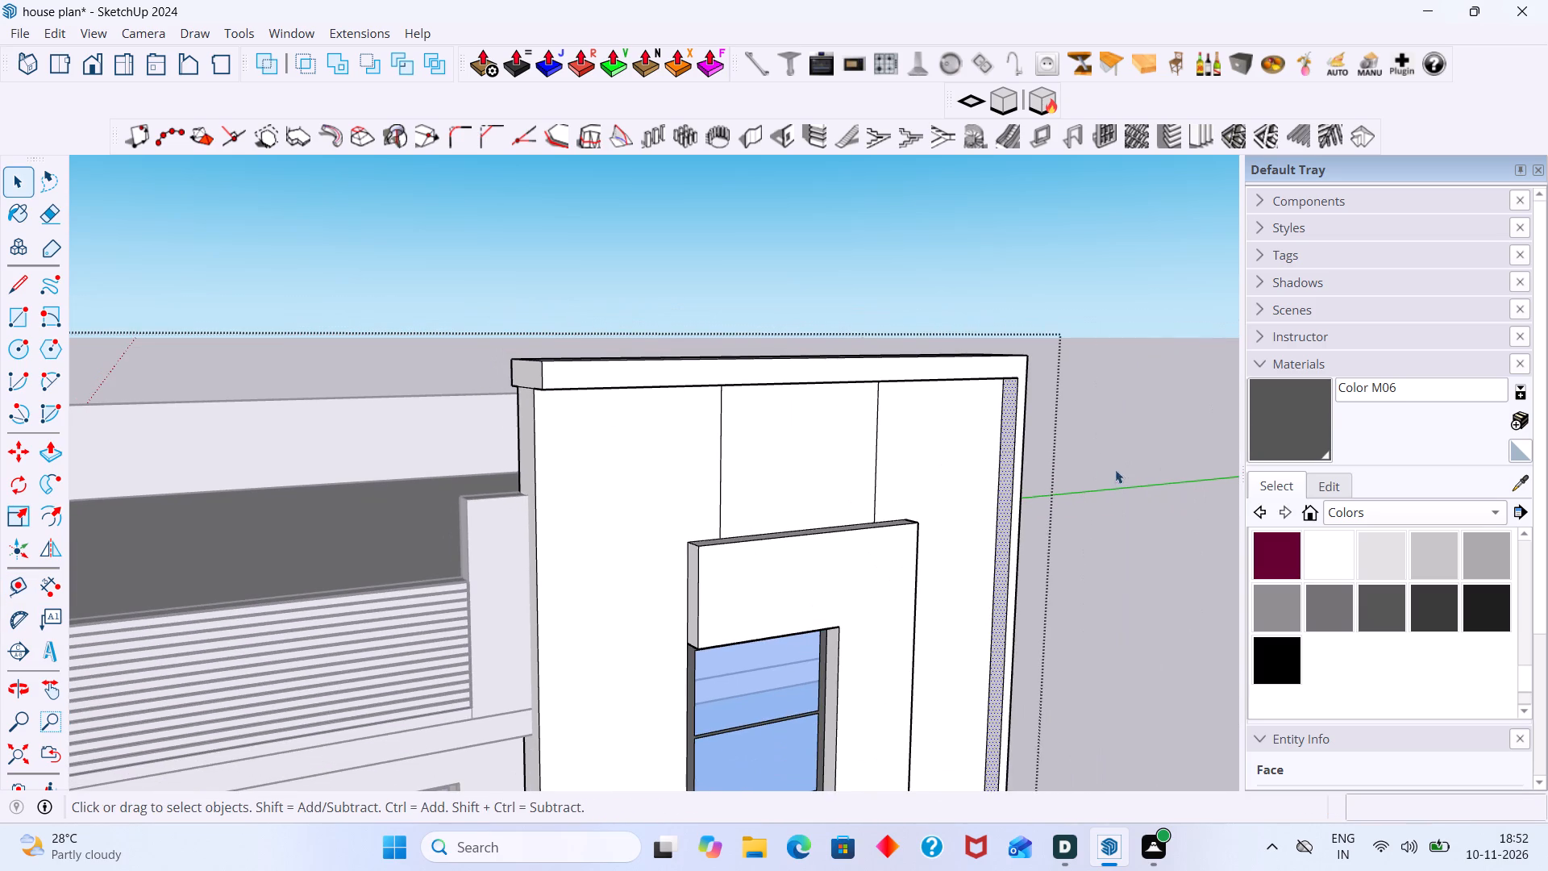
pyautogui.scroll(10, 1067, 486)
pyautogui.click(994, 535)
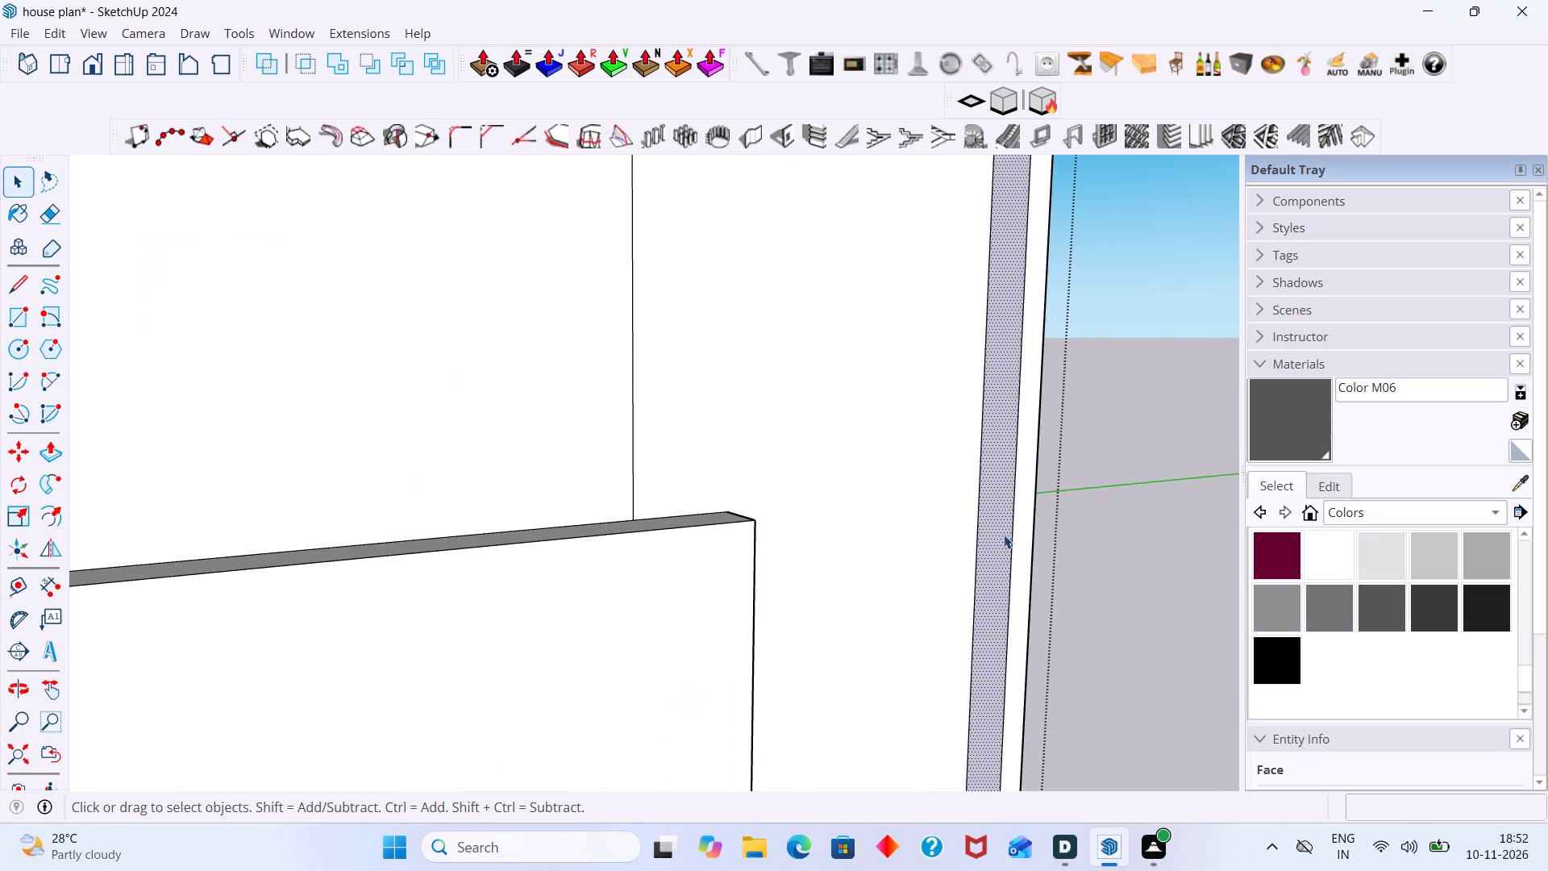
pyautogui.press('p')
pyautogui.click(1006, 534)
pyautogui.scroll(-2, 992, 546)
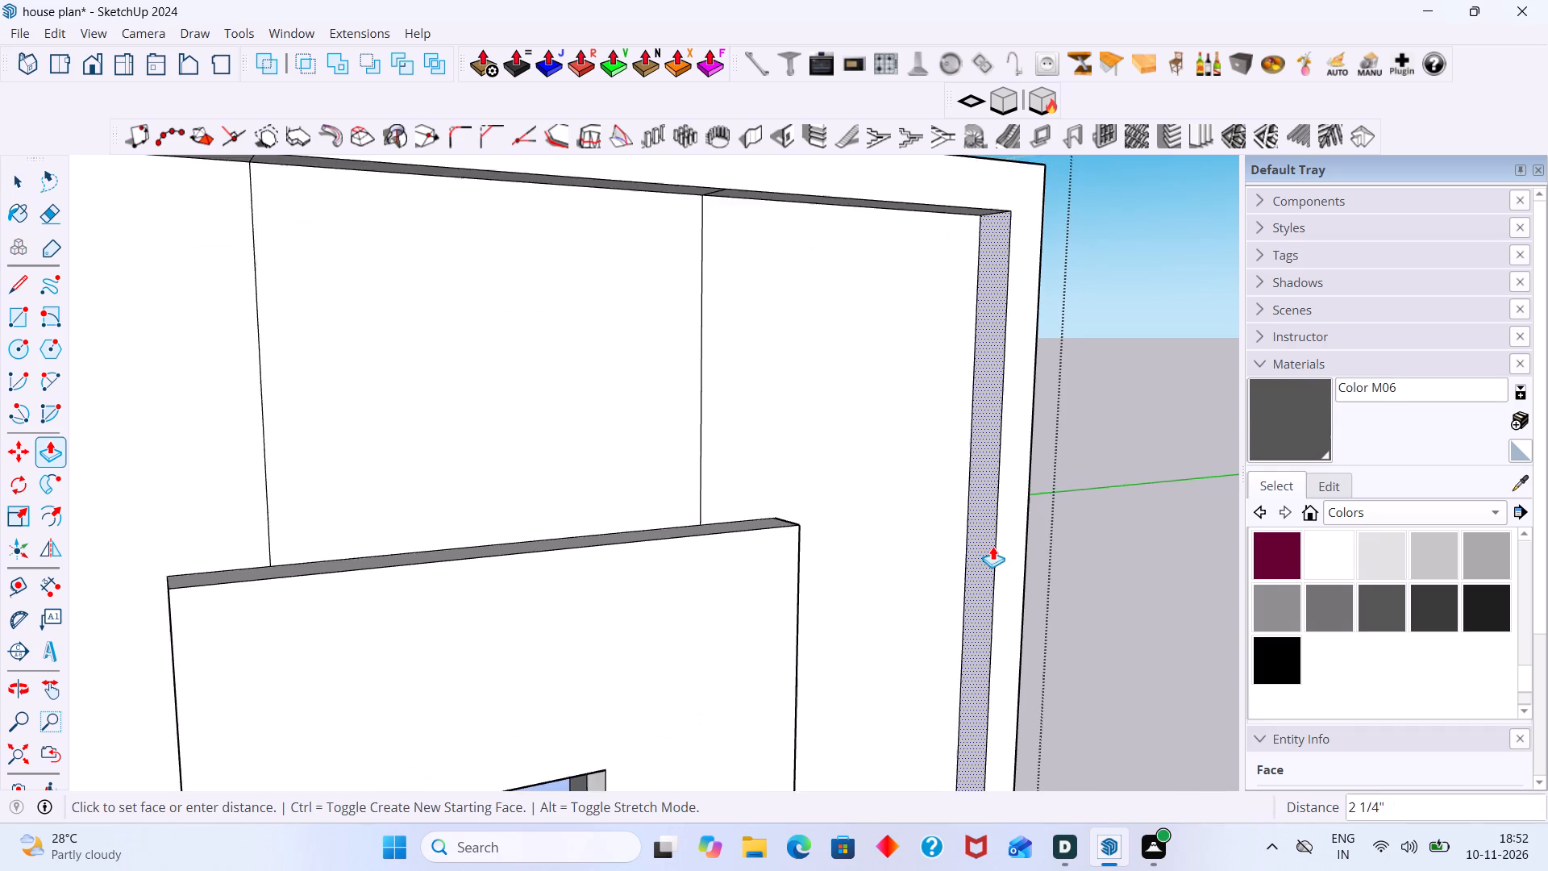
pyautogui.scroll(-3, 992, 546)
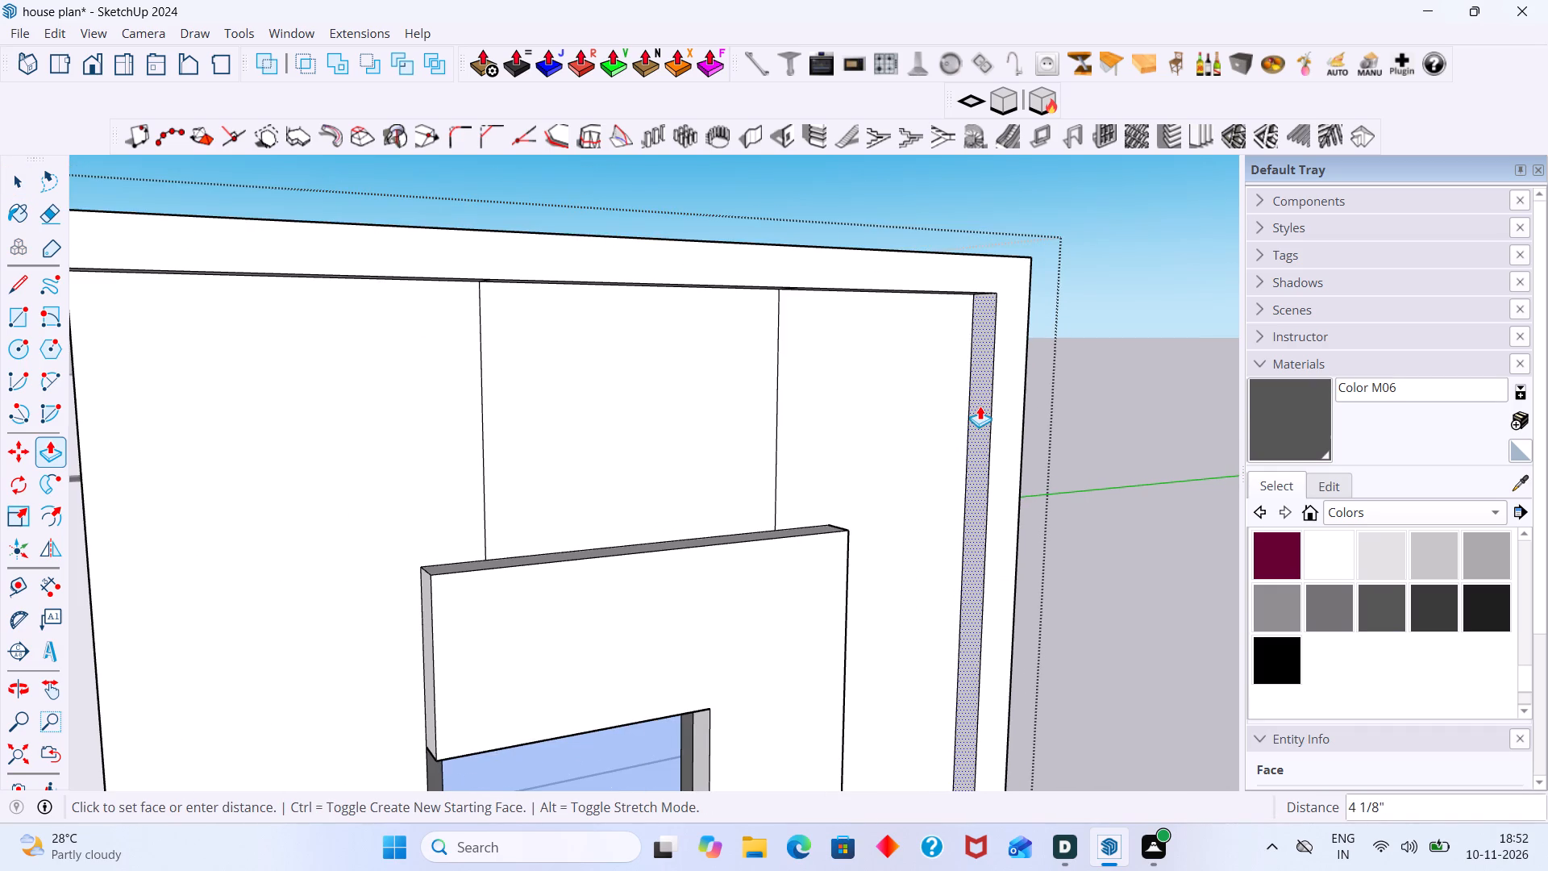
pyautogui.click(980, 406)
pyautogui.press('space')
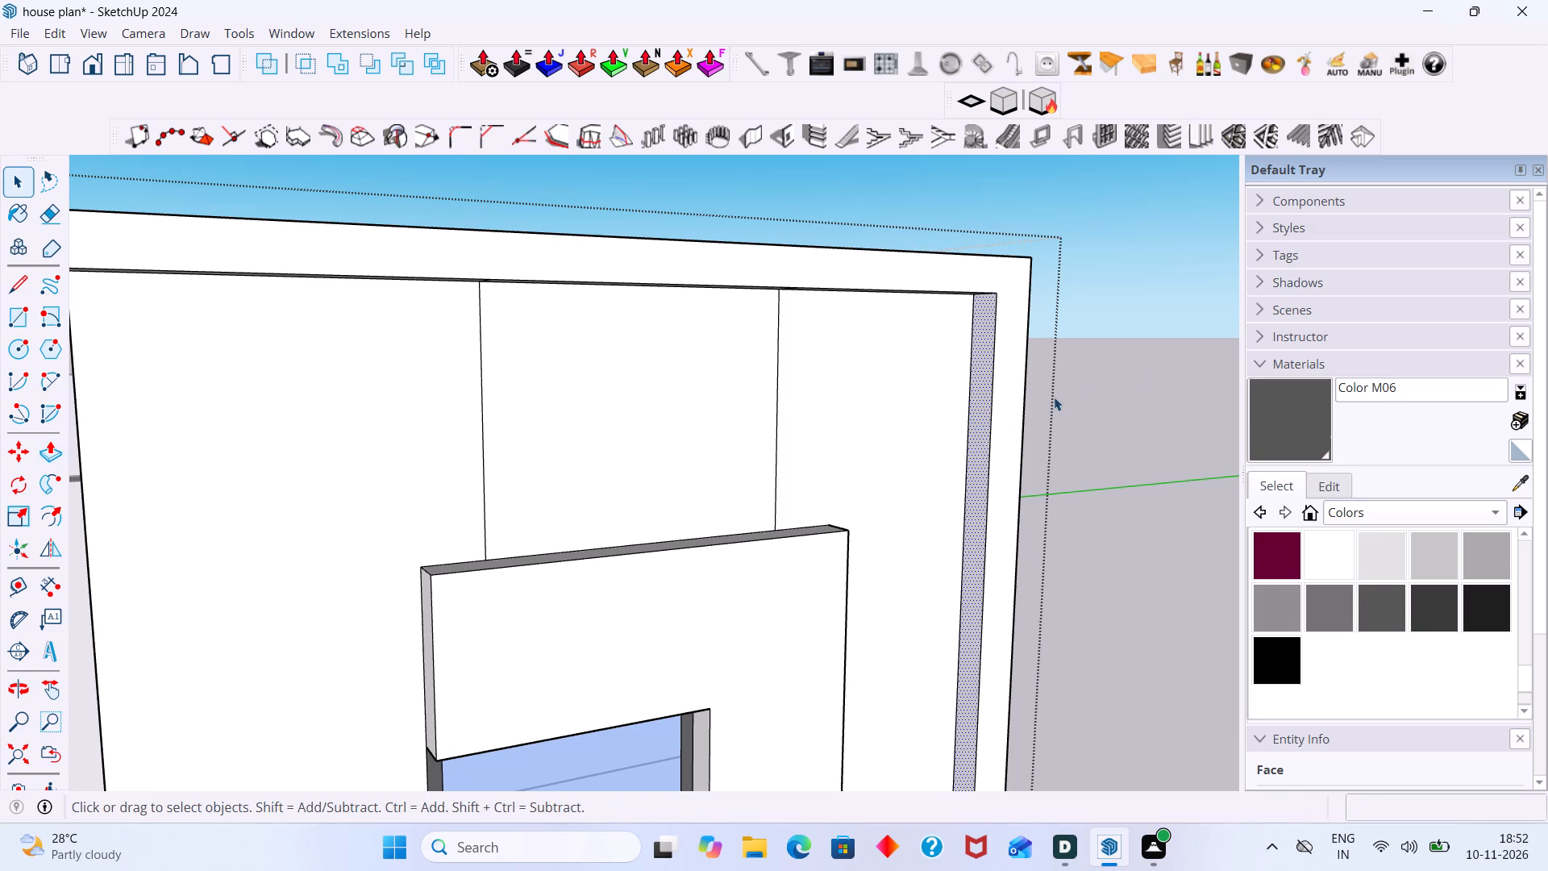
pyautogui.click(1134, 367)
# Push/Pull the corner strip's bottom face down to the bottom edge of the base slab, and leave the group.
pyautogui.scroll(-12, 1115, 374)
pyautogui.moveTo(1084, 390); pyautogui.dragTo(976, 401, button='middle')
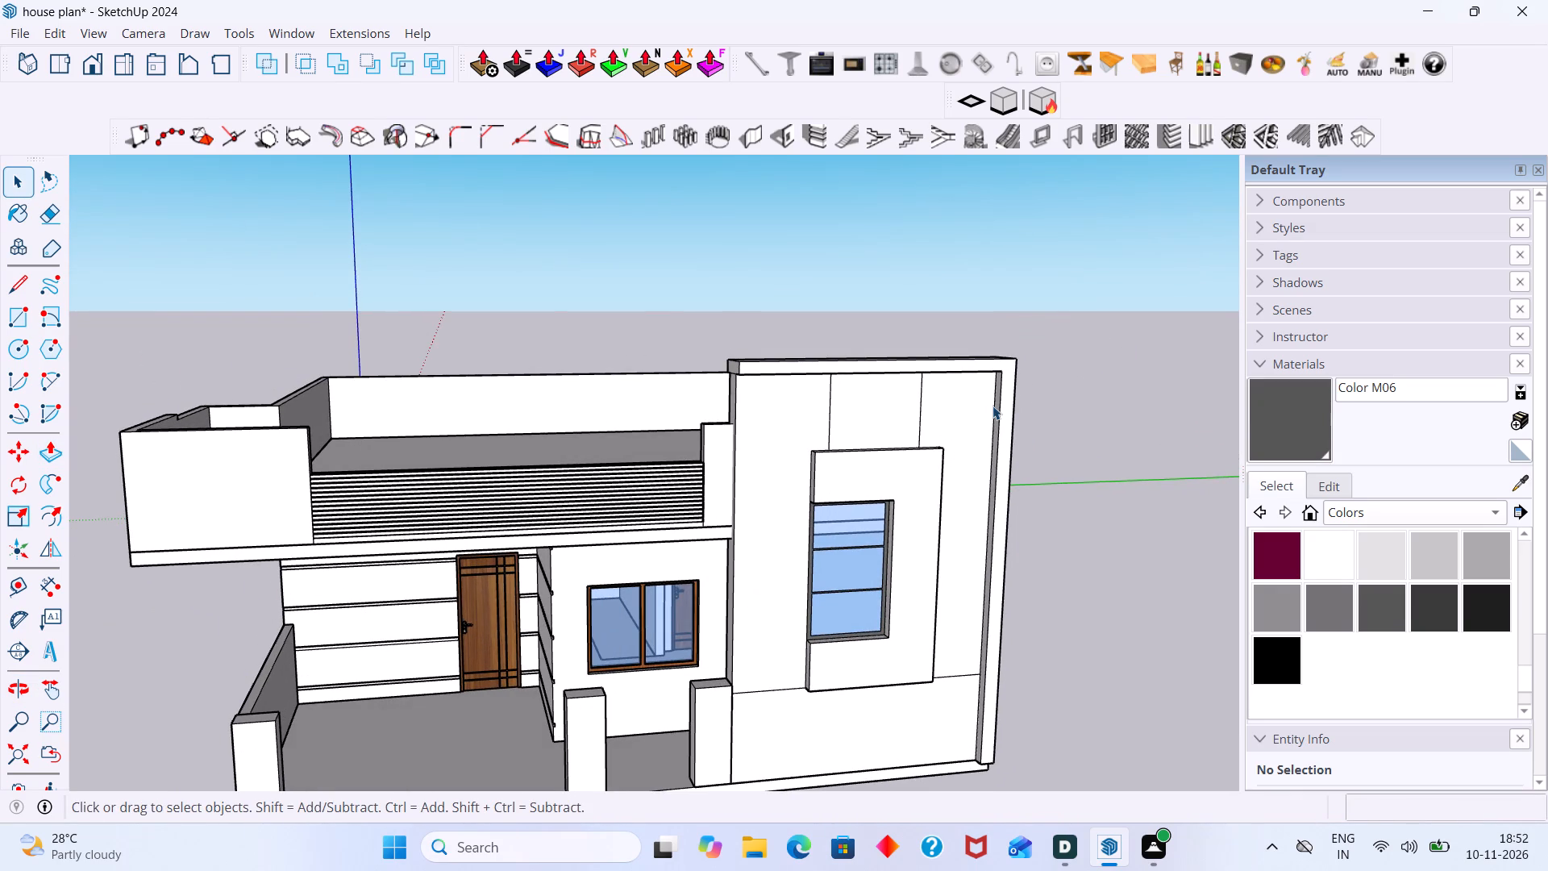
pyautogui.scroll(-5, 981, 417)
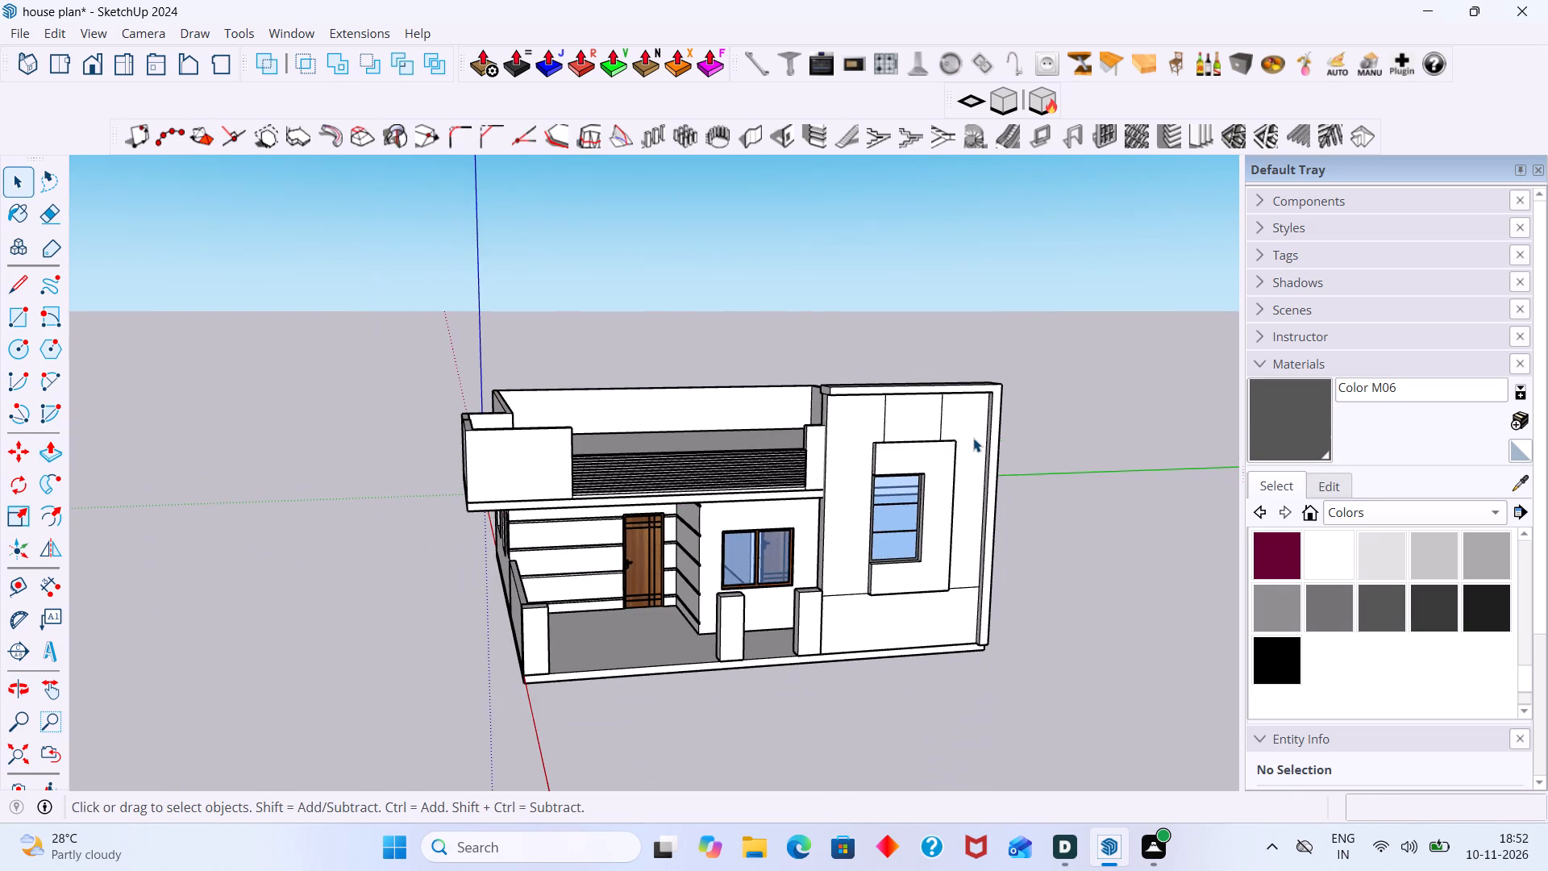
pyautogui.keyDown('shift'); pyautogui.moveTo(974, 442); pyautogui.dragTo(885, 384, button='middle'); pyautogui.keyUp('shift')
pyautogui.scroll(3, 936, 601)
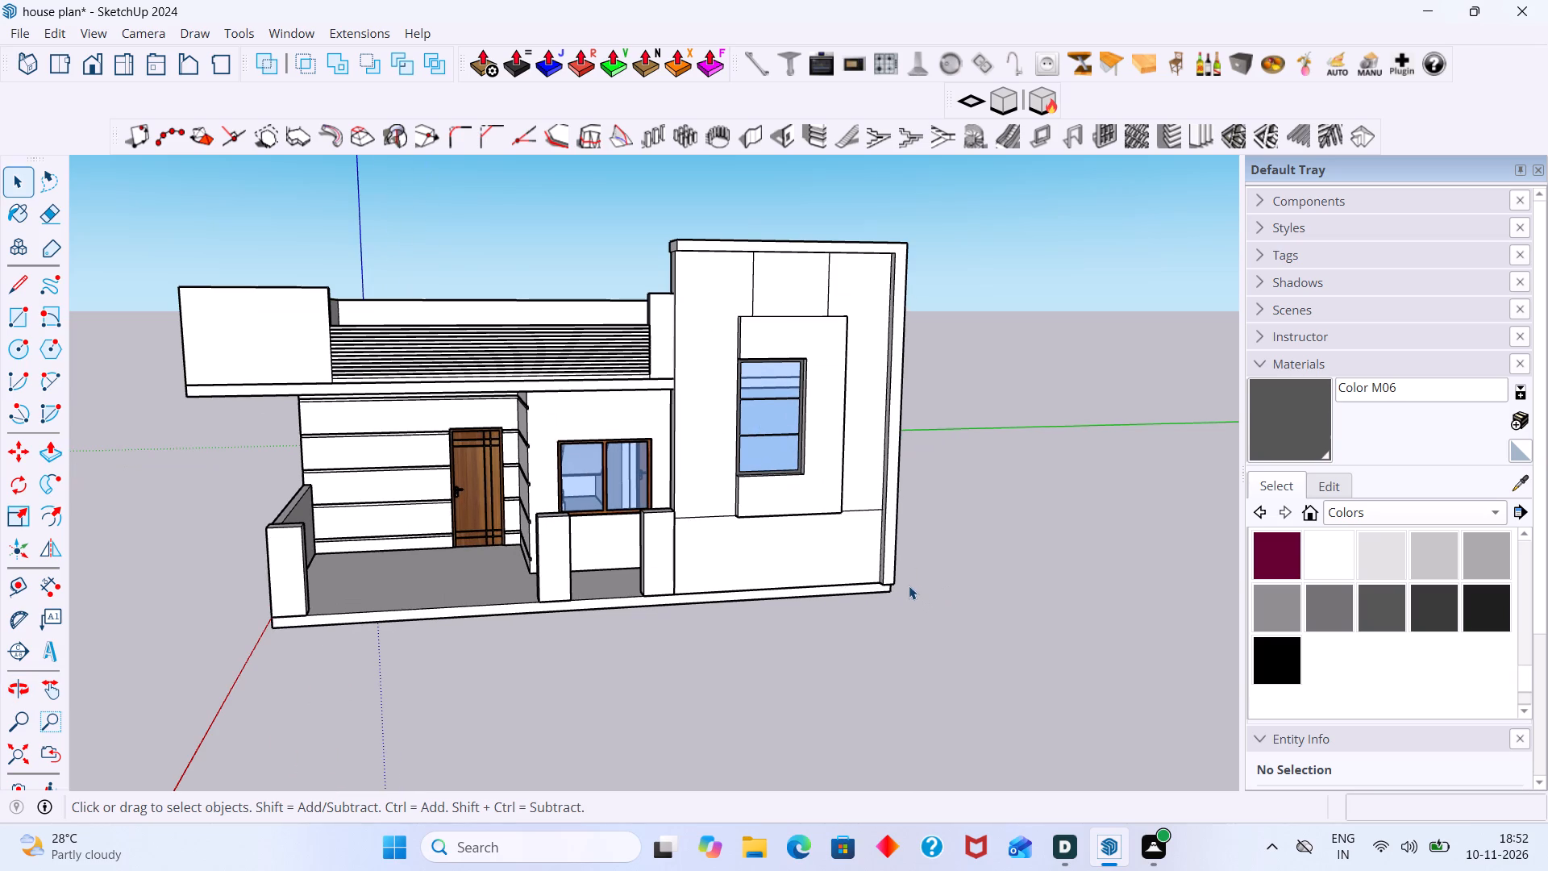
pyautogui.scroll(2, 880, 593)
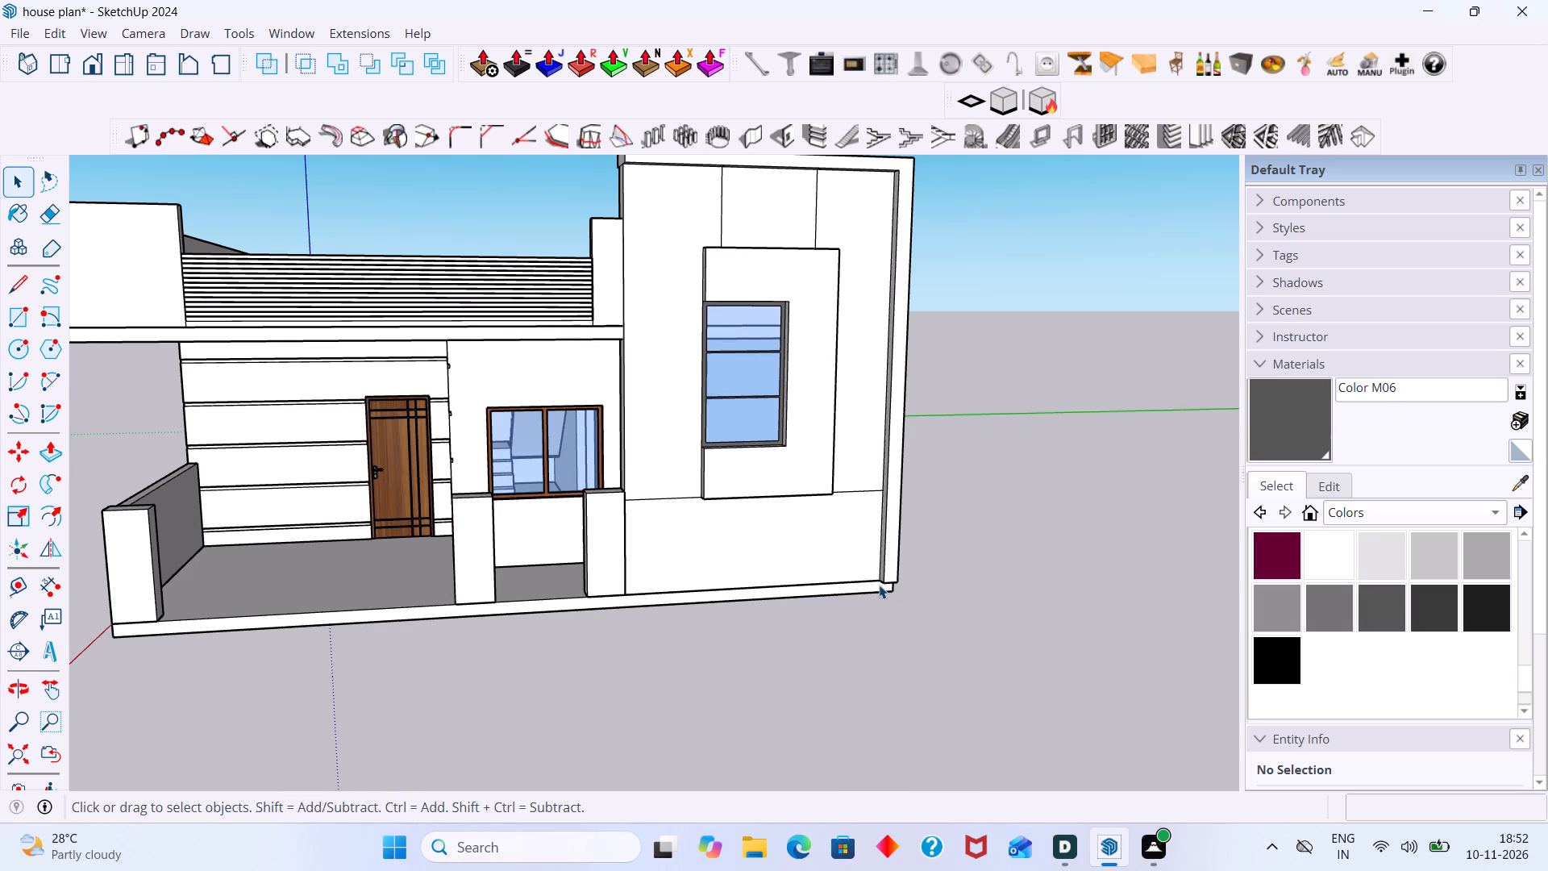
pyautogui.moveTo(899, 604); pyautogui.dragTo(854, 590, button='middle')
pyautogui.scroll(2, 849, 574)
pyautogui.moveTo(834, 569); pyautogui.dragTo(790, 498, button='middle')
pyautogui.scroll(9, 789, 488)
pyautogui.scroll(-10, 745, 439)
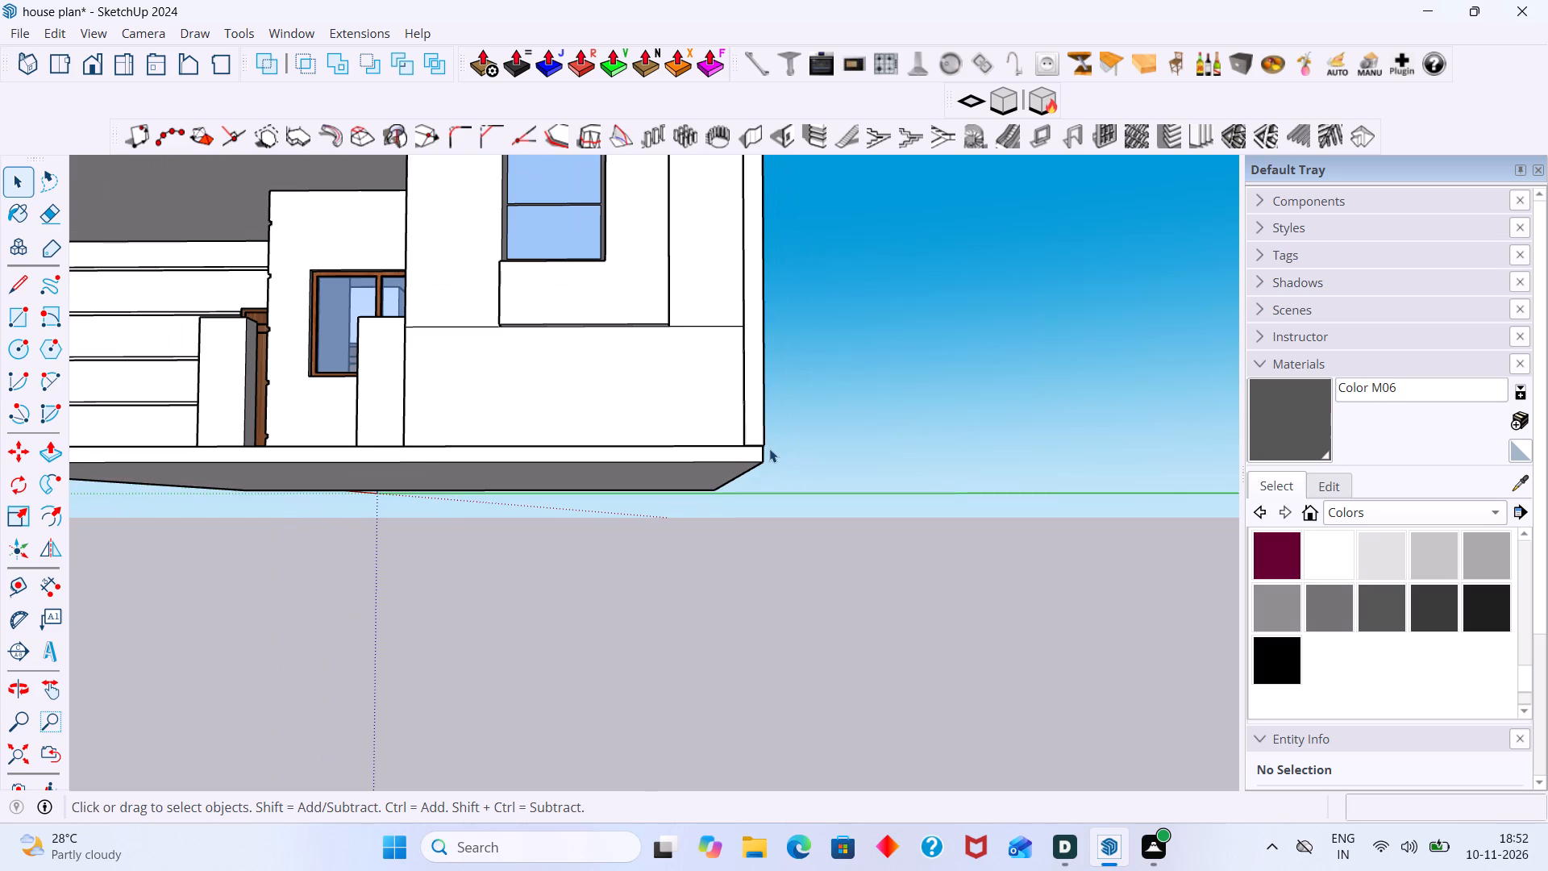
pyautogui.moveTo(781, 418); pyautogui.dragTo(684, 410, button='middle')
pyautogui.scroll(5, 653, 456)
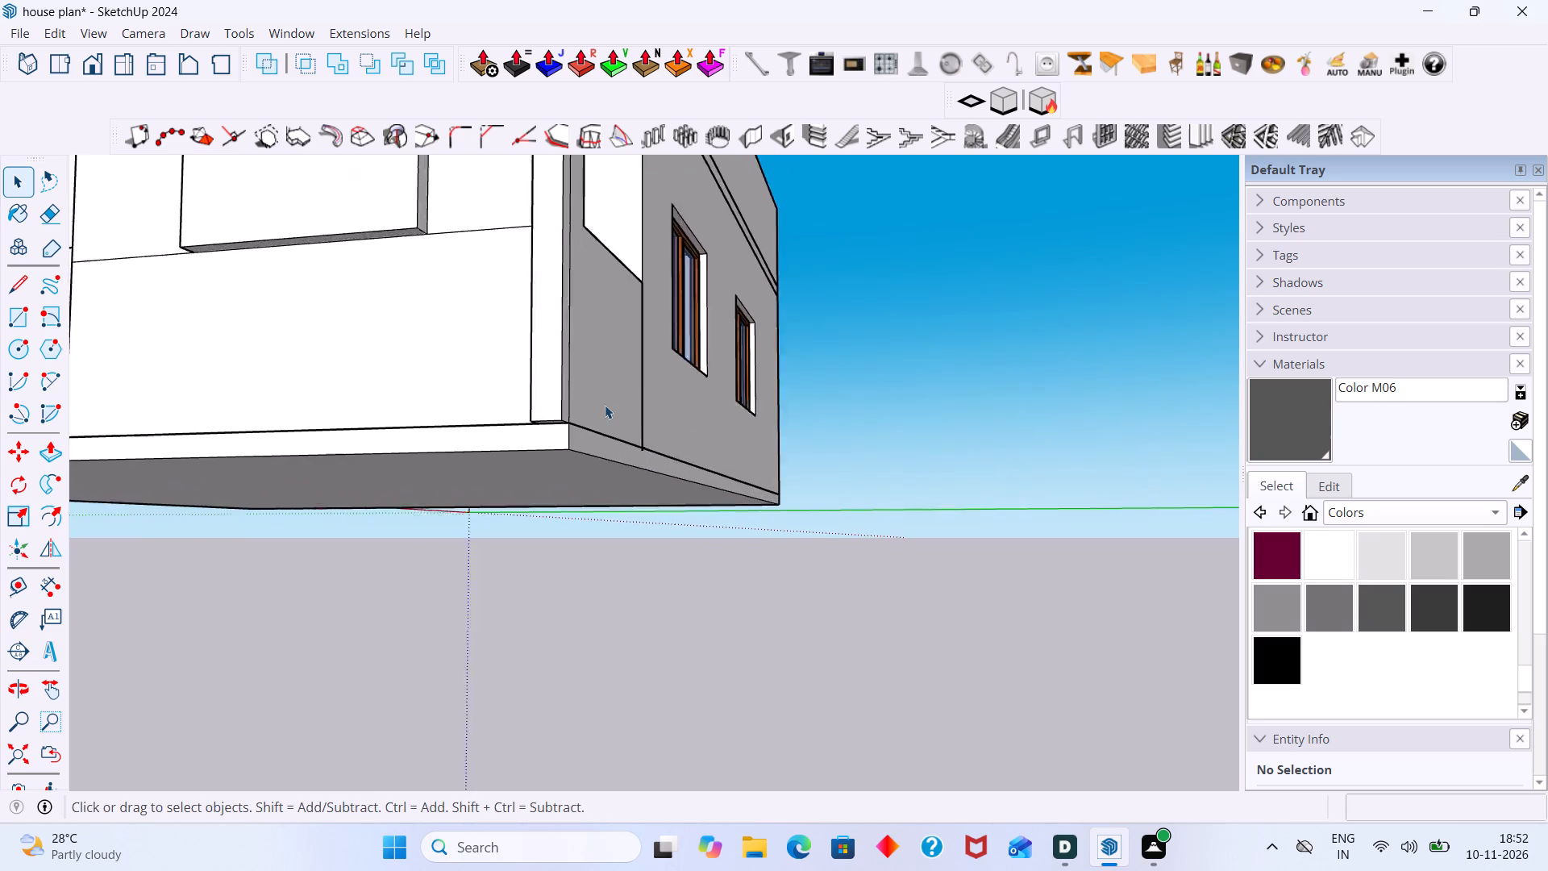
pyautogui.scroll(10, 605, 405)
pyautogui.moveTo(506, 437); pyautogui.dragTo(502, 356, button='middle')
pyautogui.scroll(6, 520, 427)
pyautogui.click(501, 456)
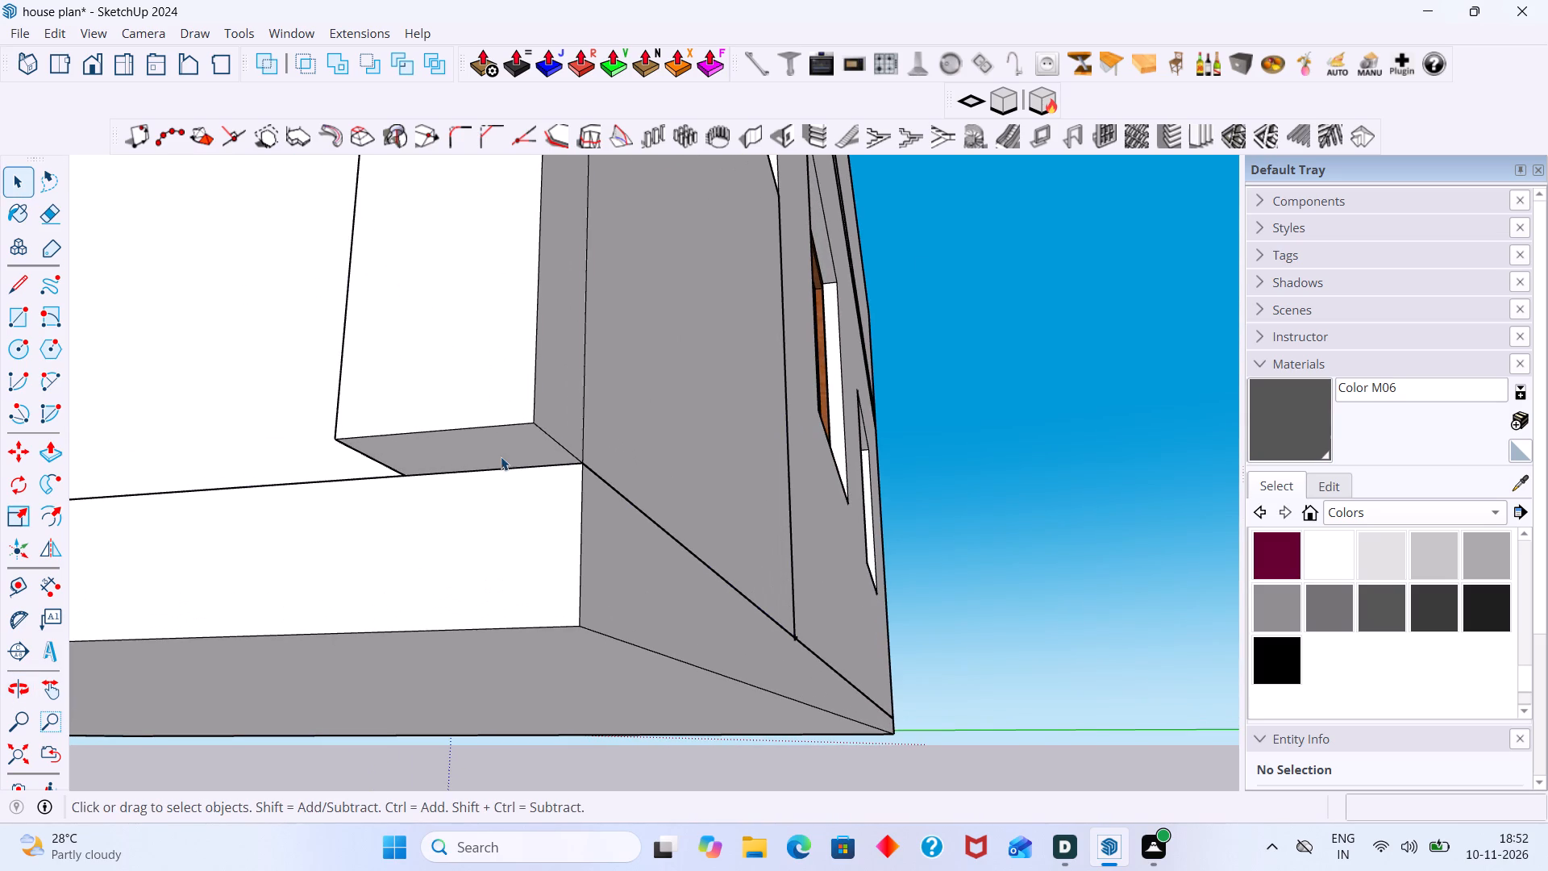
pyautogui.doubleClick(498, 447)
pyautogui.click(501, 446)
pyautogui.doubleClick(501, 446)
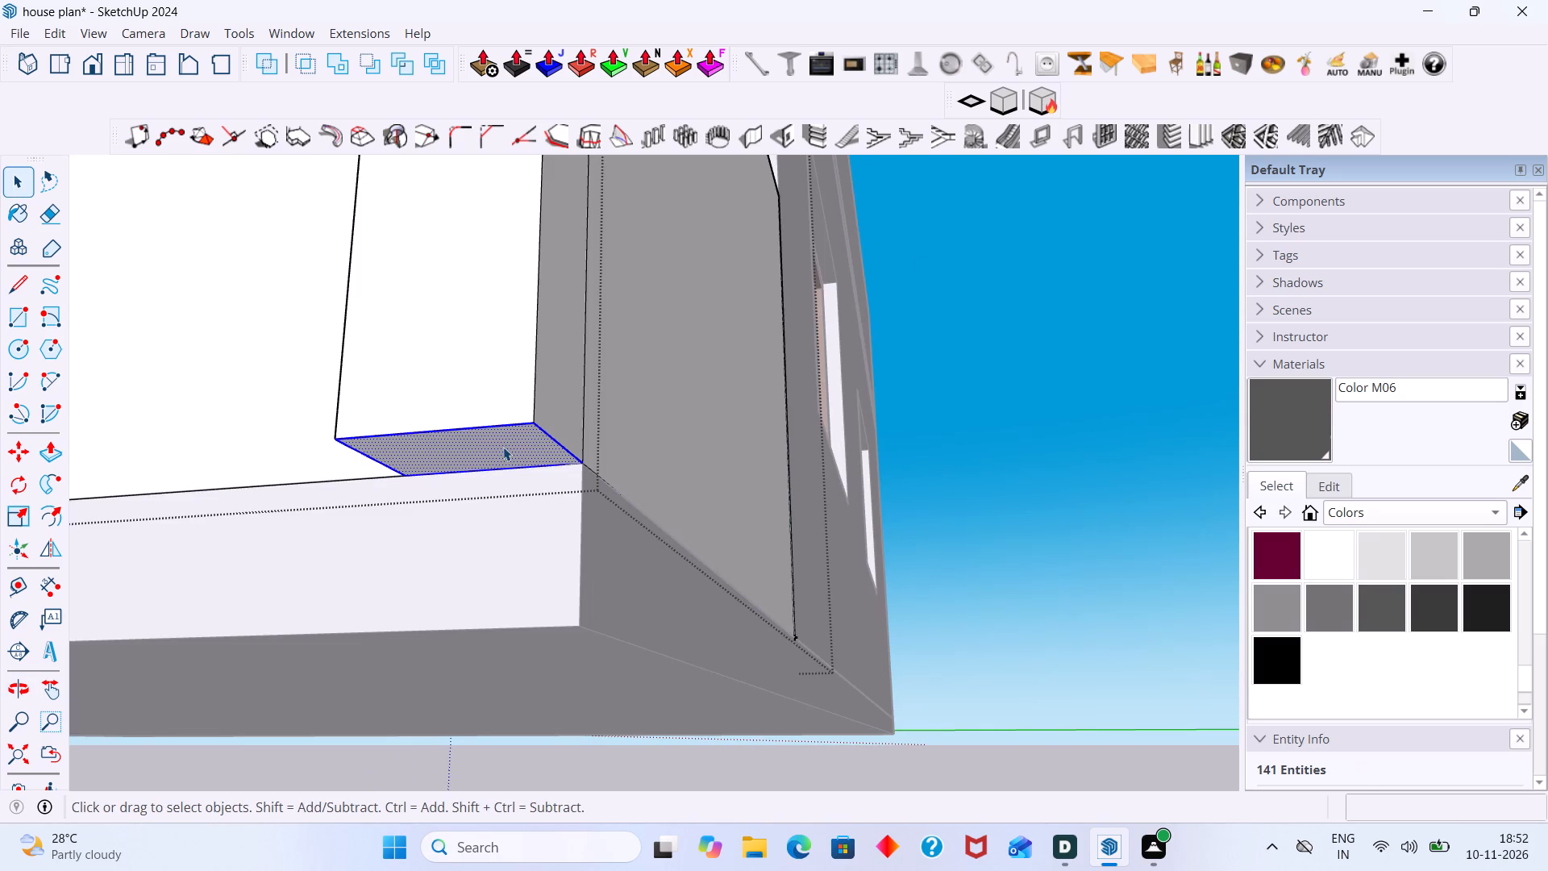
pyautogui.press('p')
pyautogui.click(506, 446)
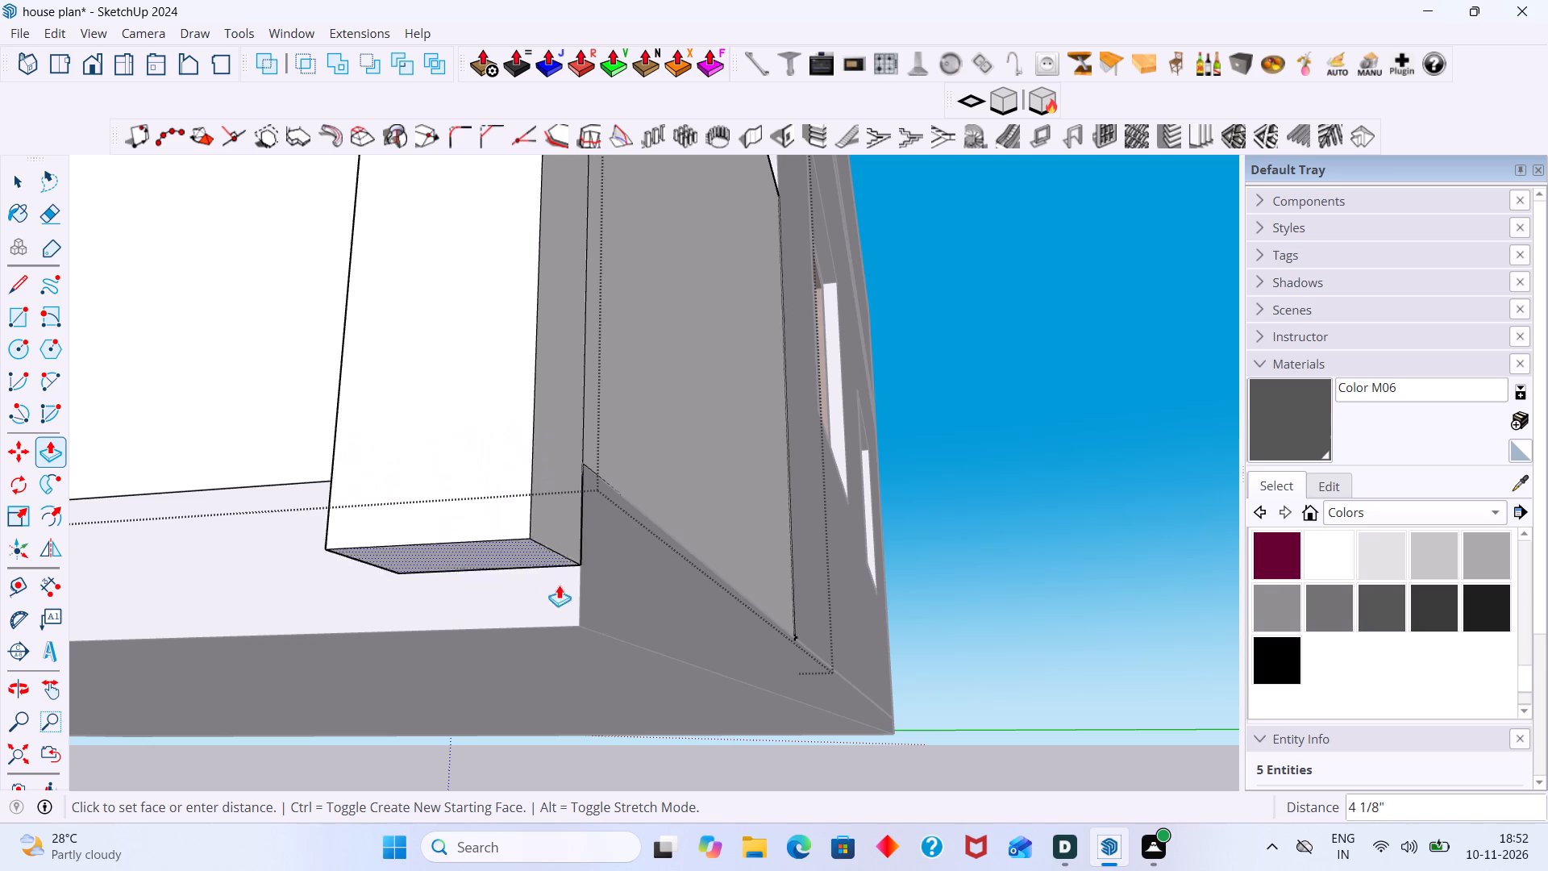
pyautogui.click(576, 624)
pyautogui.press('space')
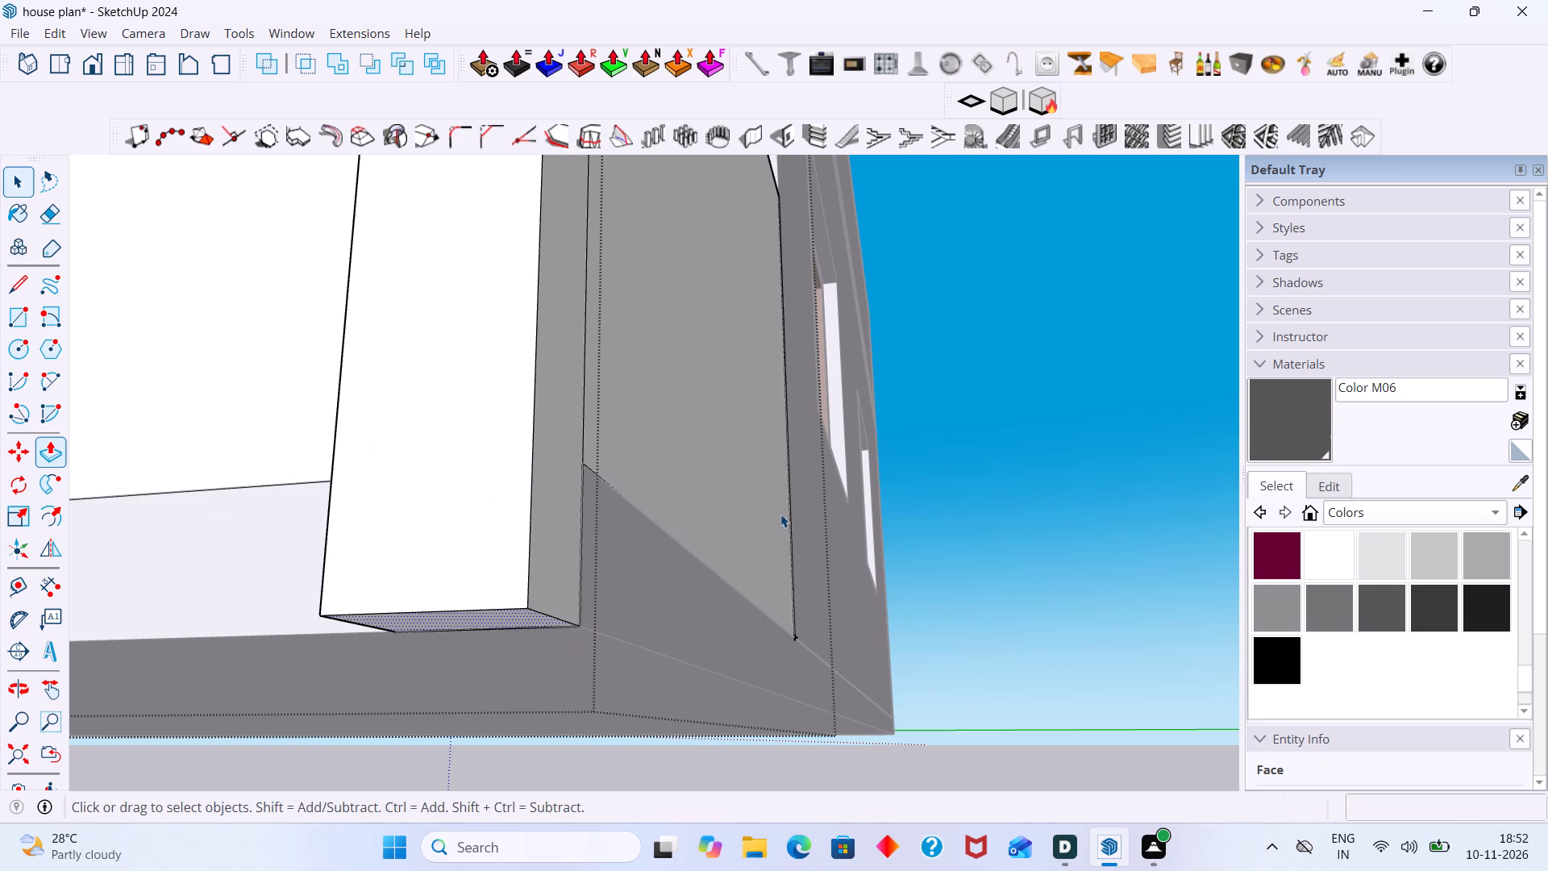
pyautogui.click(1025, 387)
# Create horizontal grooves with softened edges on the wall face between the window surround and corner strip, starting just above its lower edge.
pyautogui.scroll(-12, 1030, 378)
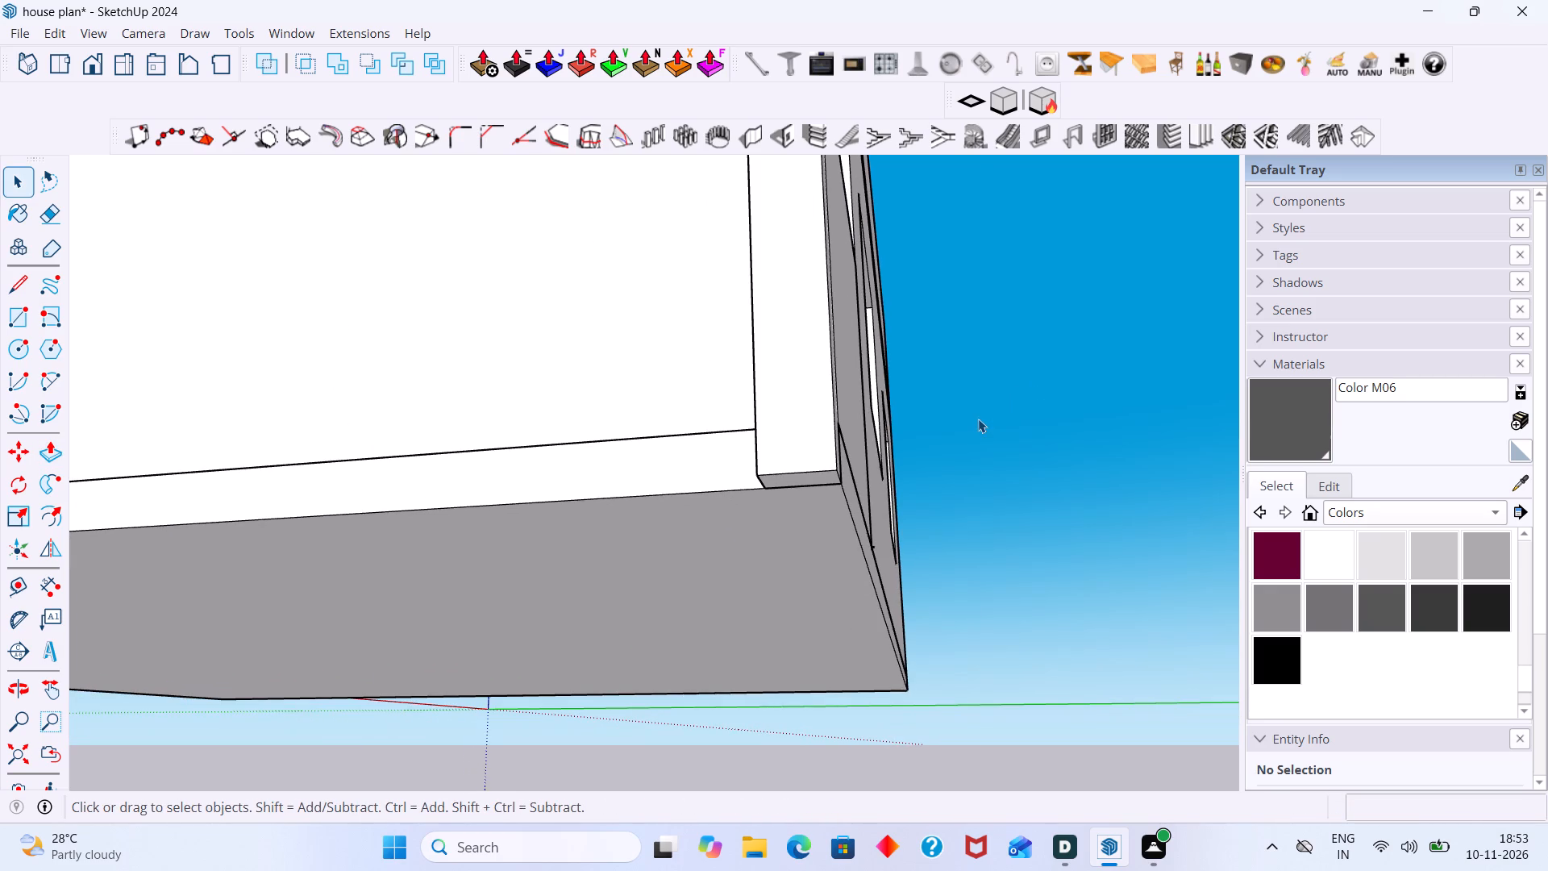
pyautogui.moveTo(980, 431); pyautogui.dragTo(1113, 598, button='middle')
pyautogui.scroll(-9, 997, 448)
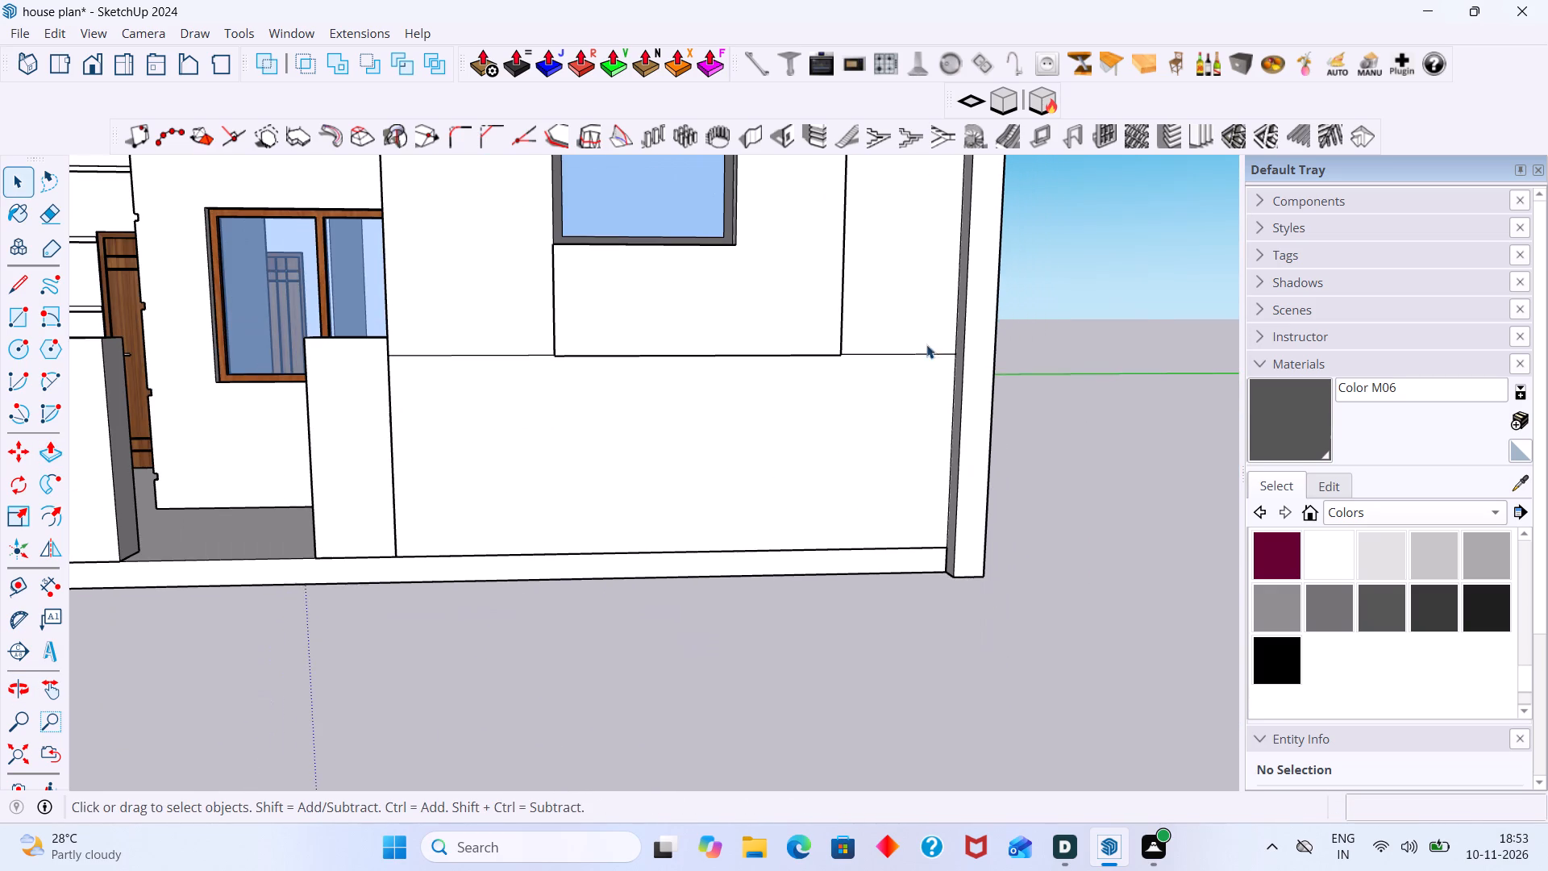
pyautogui.click(918, 321)
pyautogui.doubleClick(918, 321)
pyautogui.click(911, 319)
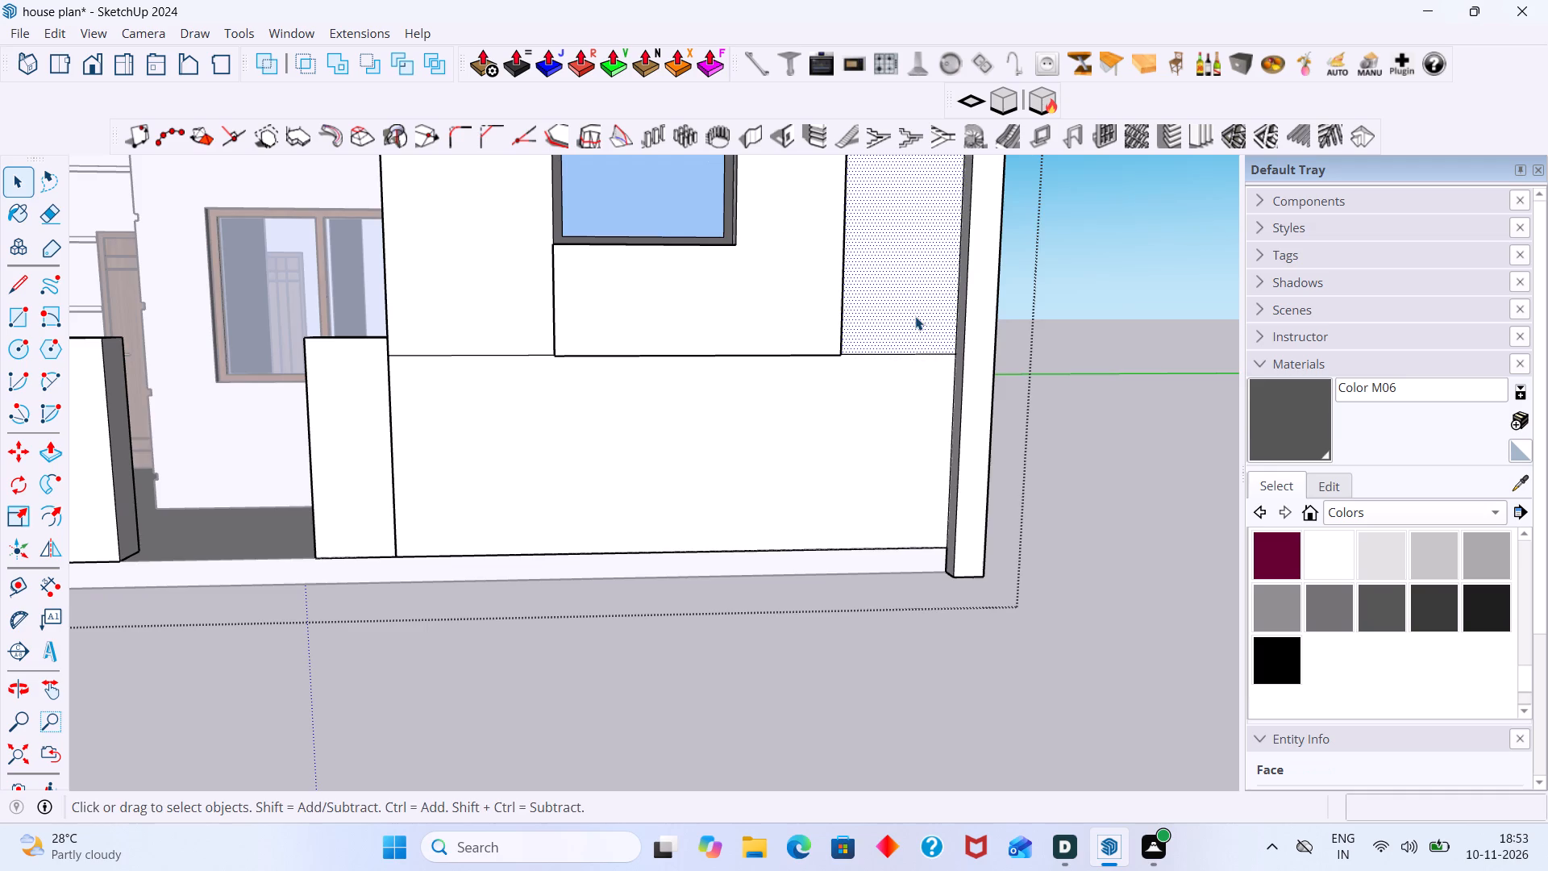
pyautogui.keyDown('shift'); pyautogui.moveTo(915, 316); pyautogui.dragTo(865, 457, button='middle'); pyautogui.keyUp('shift')
pyautogui.scroll(-8, 859, 433)
pyautogui.moveTo(905, 416); pyautogui.dragTo(849, 557, button='middle')
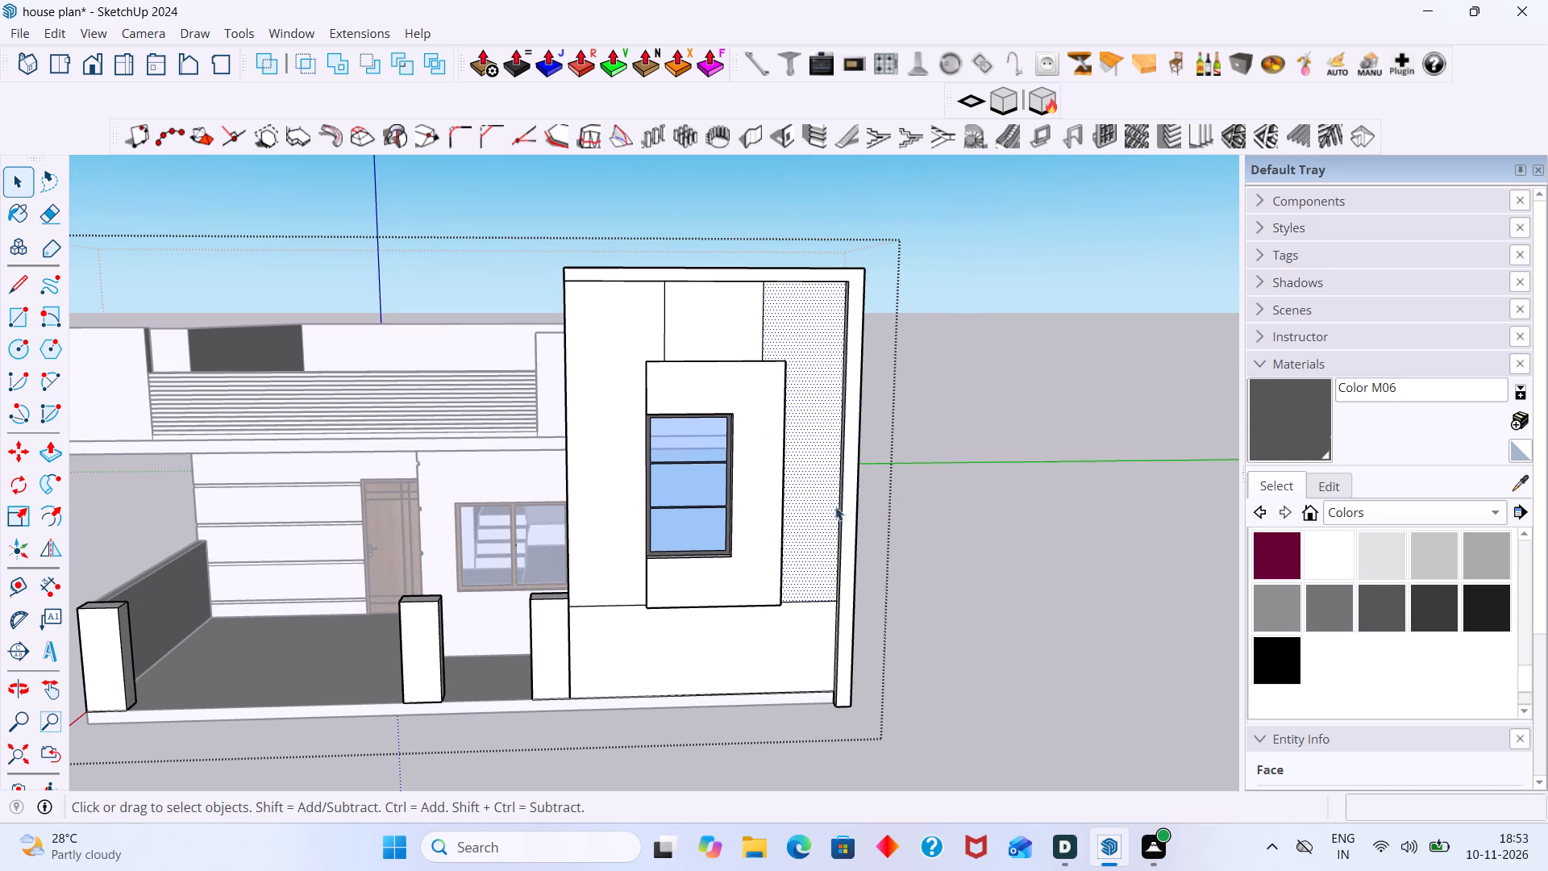
pyautogui.click(822, 150)
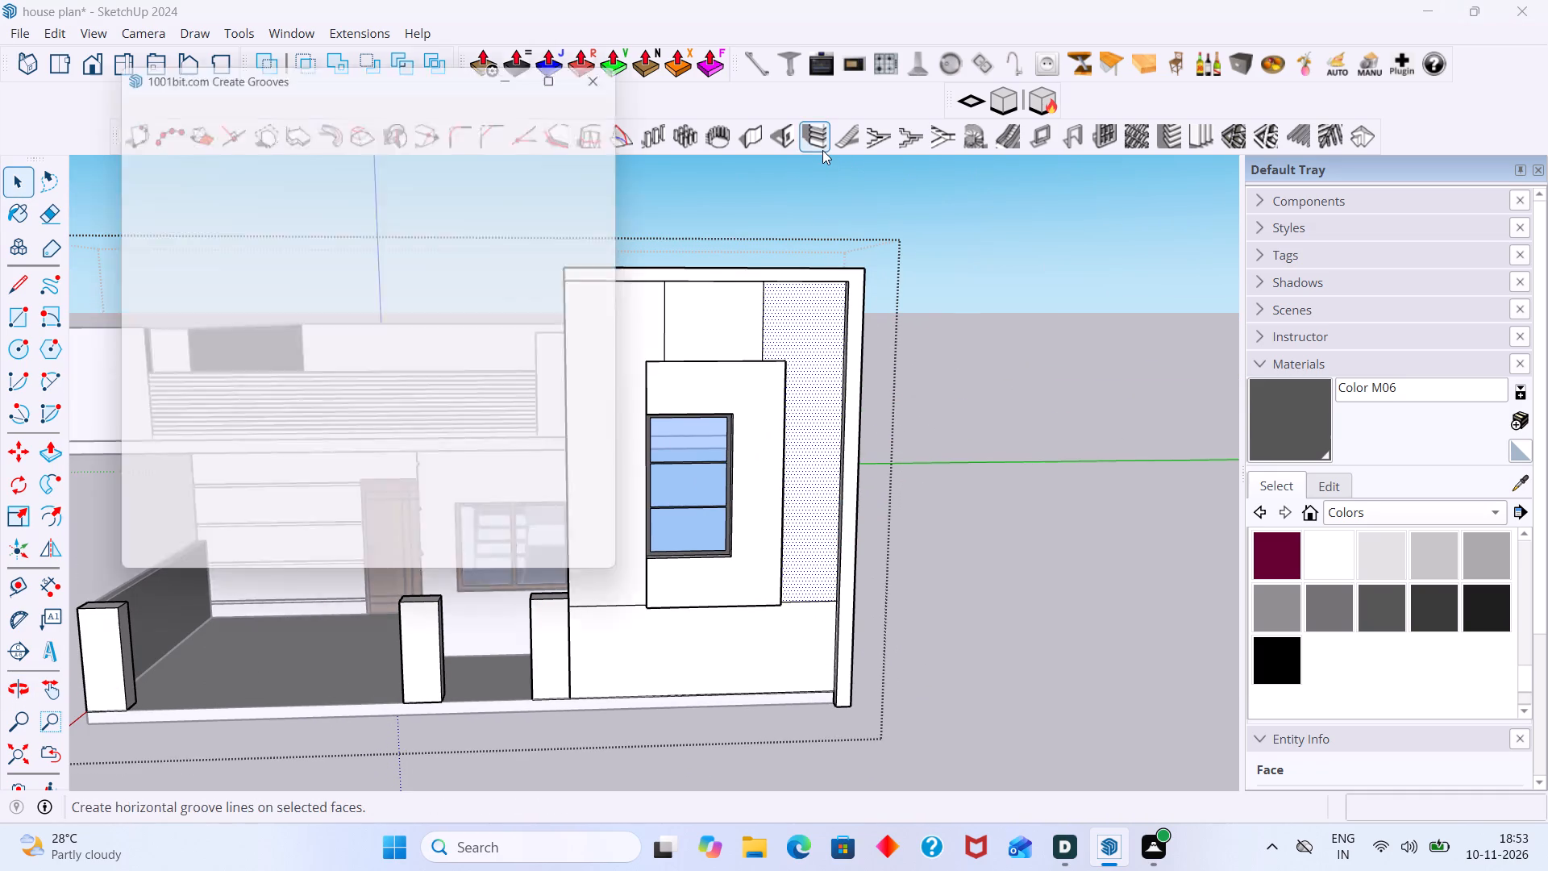
pyautogui.click(211, 451)
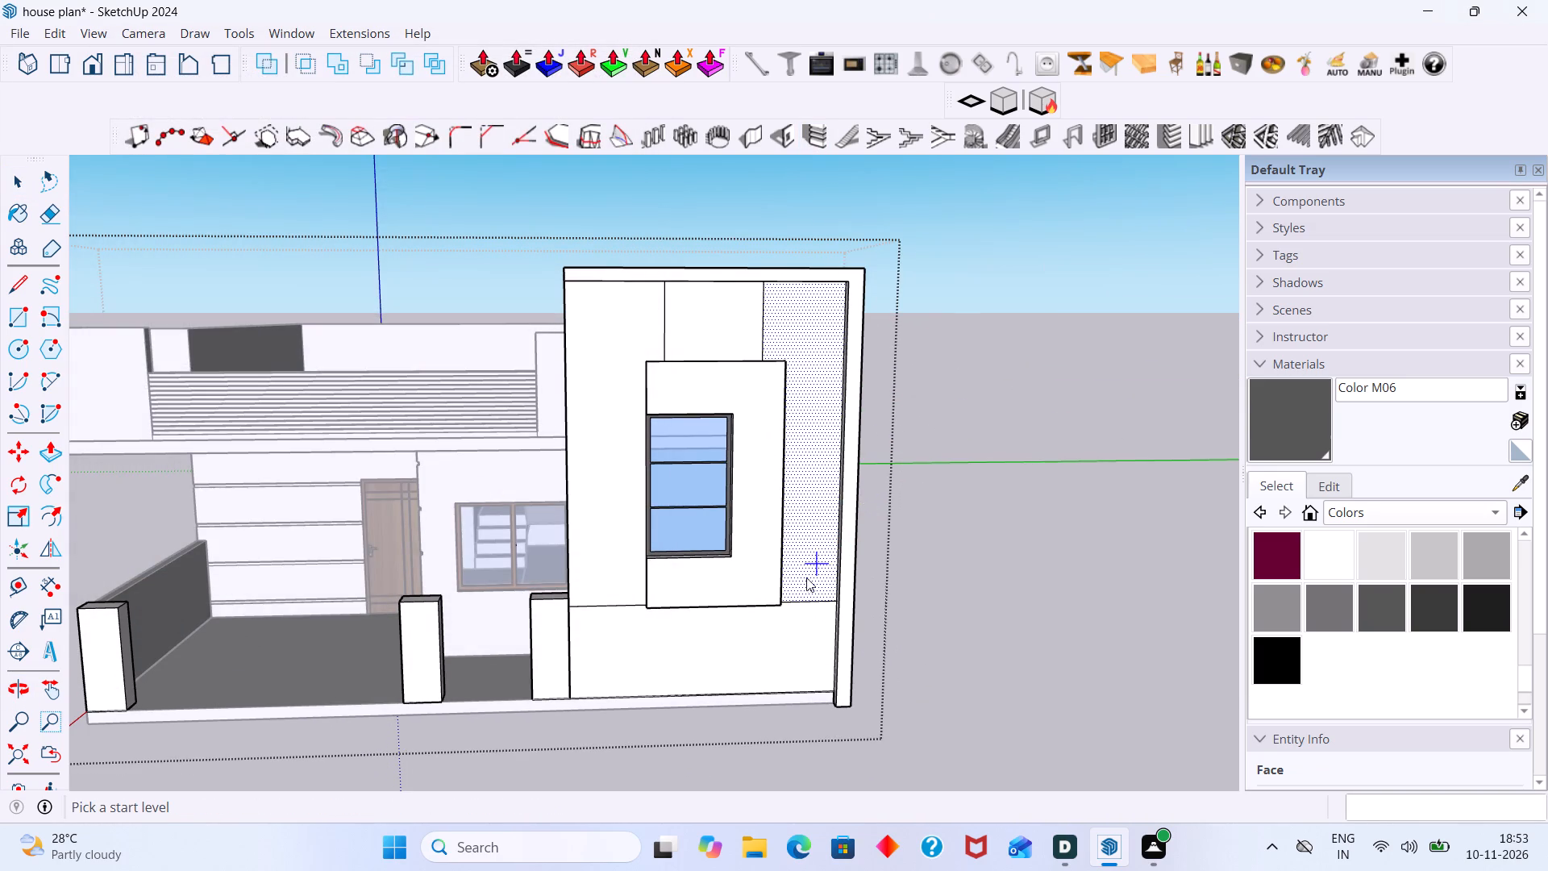
pyautogui.scroll(8, 800, 593)
pyautogui.moveTo(784, 594); pyautogui.dragTo(676, 591, button='middle')
pyautogui.scroll(4, 676, 591)
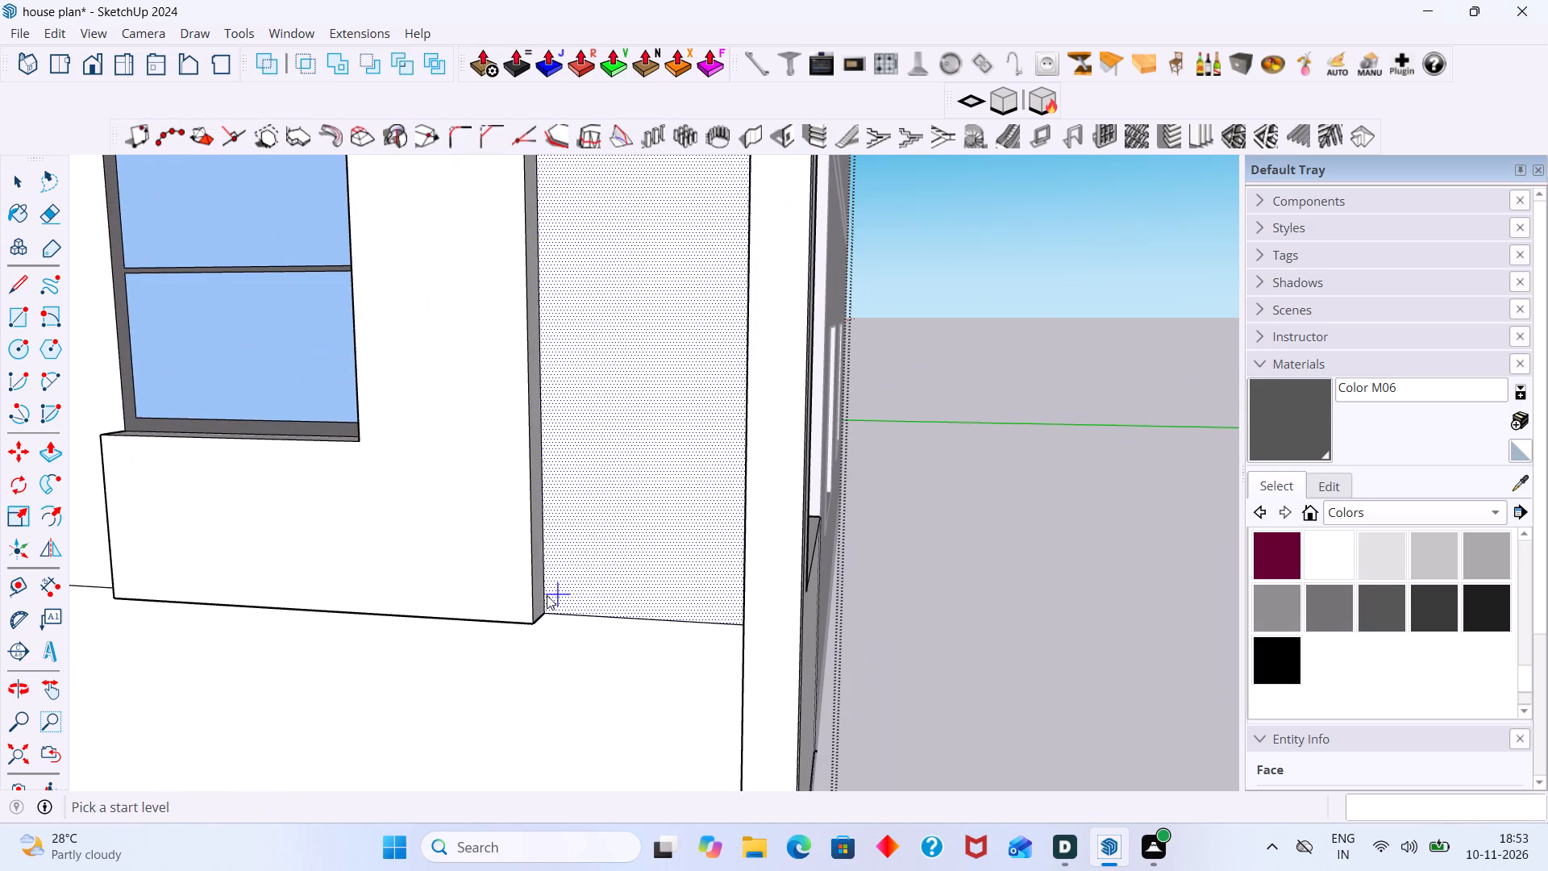
pyautogui.doubleClick(546, 592)
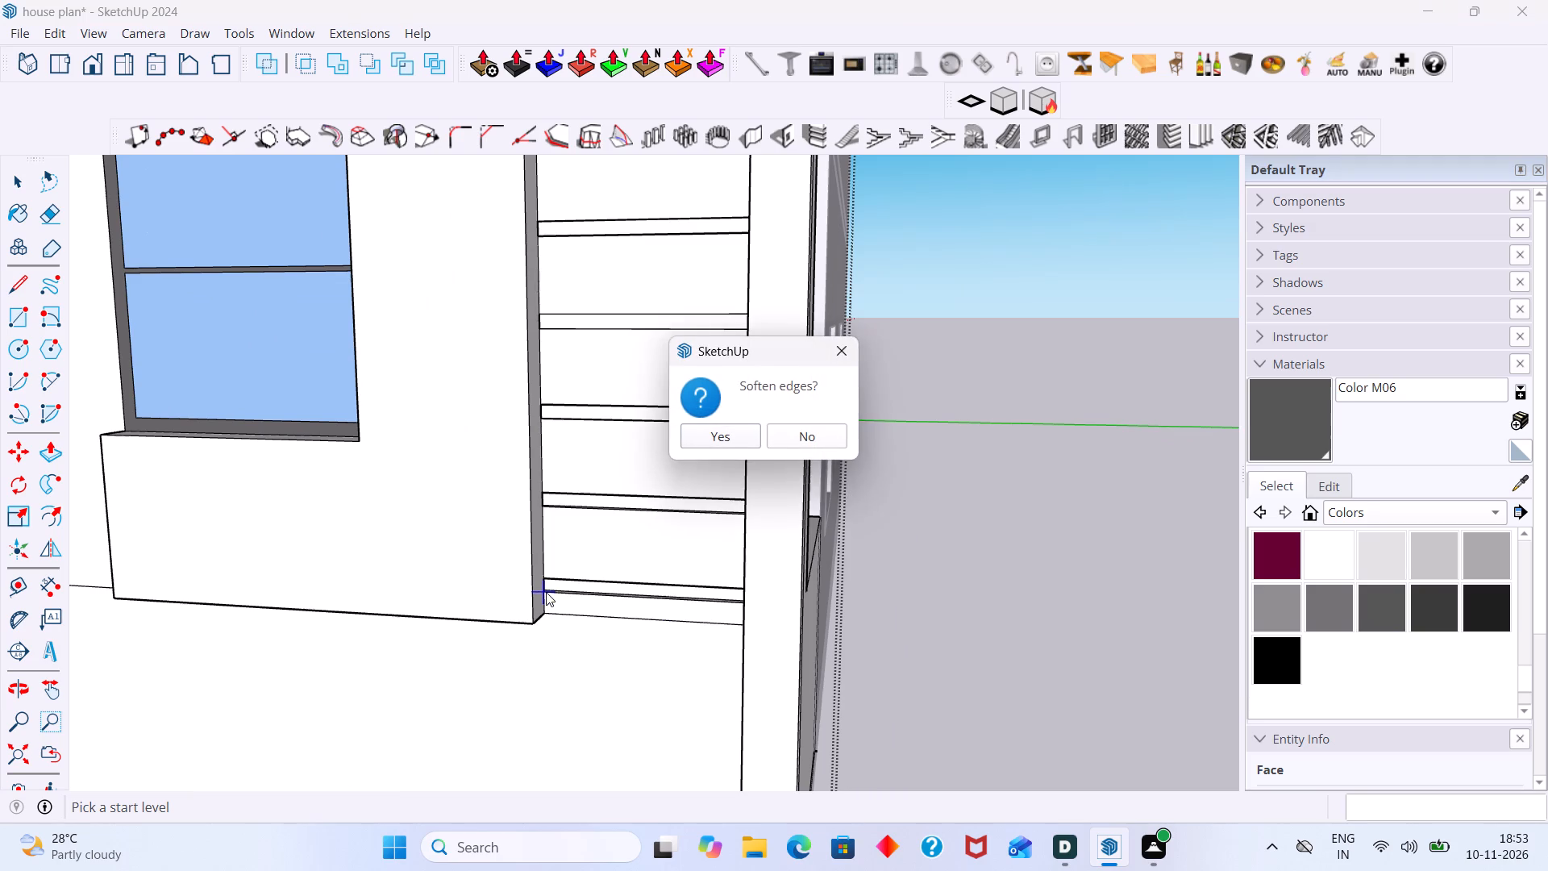
pyautogui.click(726, 441)
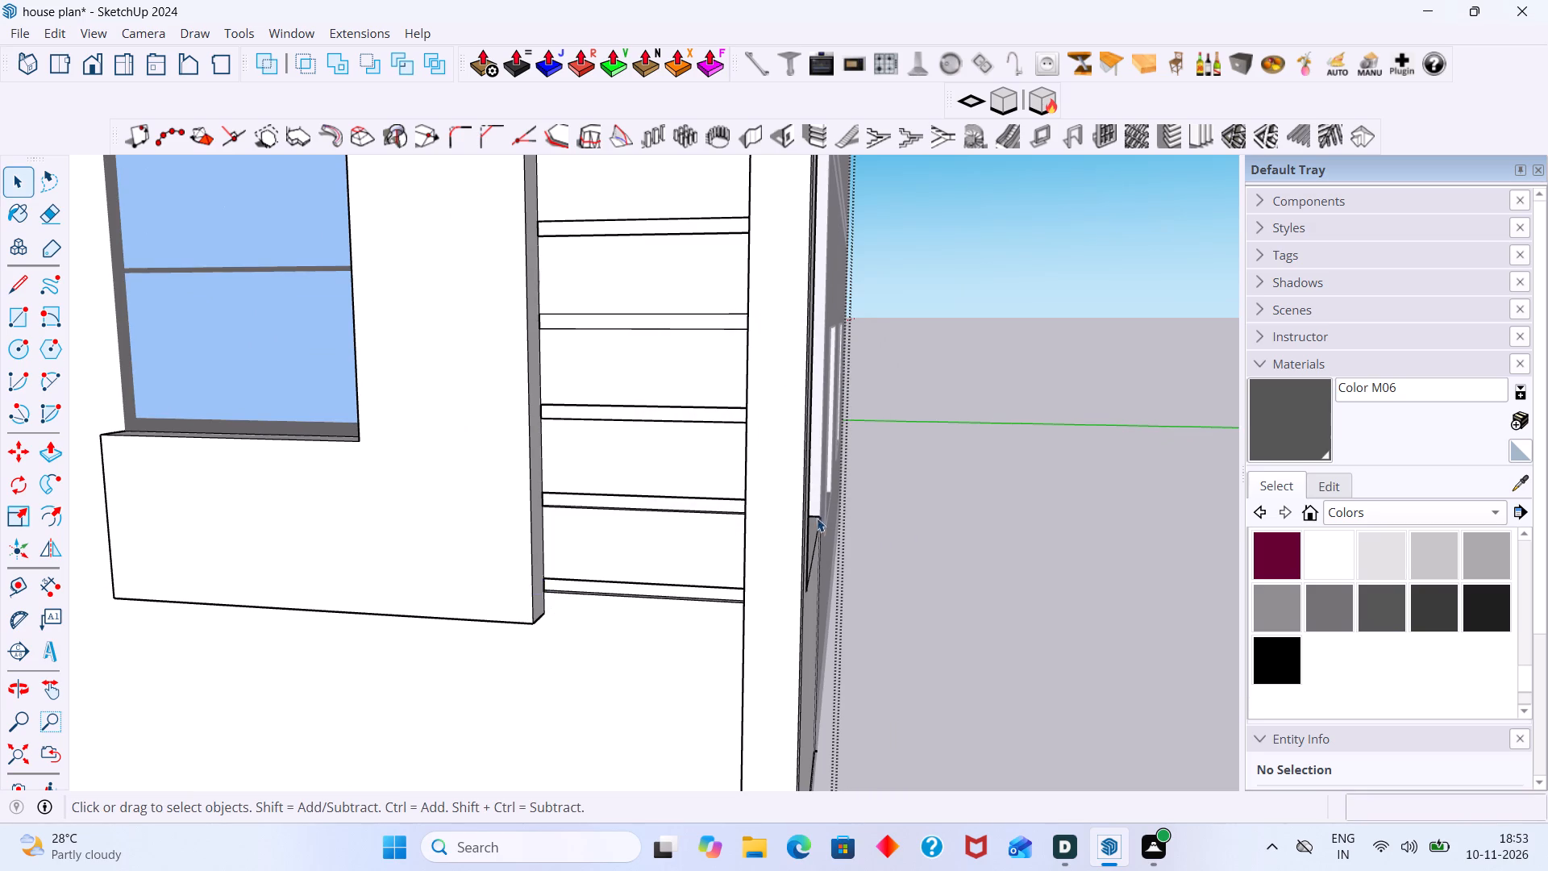
pyautogui.scroll(-9, 825, 520)
pyautogui.click(1015, 383)
pyautogui.scroll(-6, 981, 393)
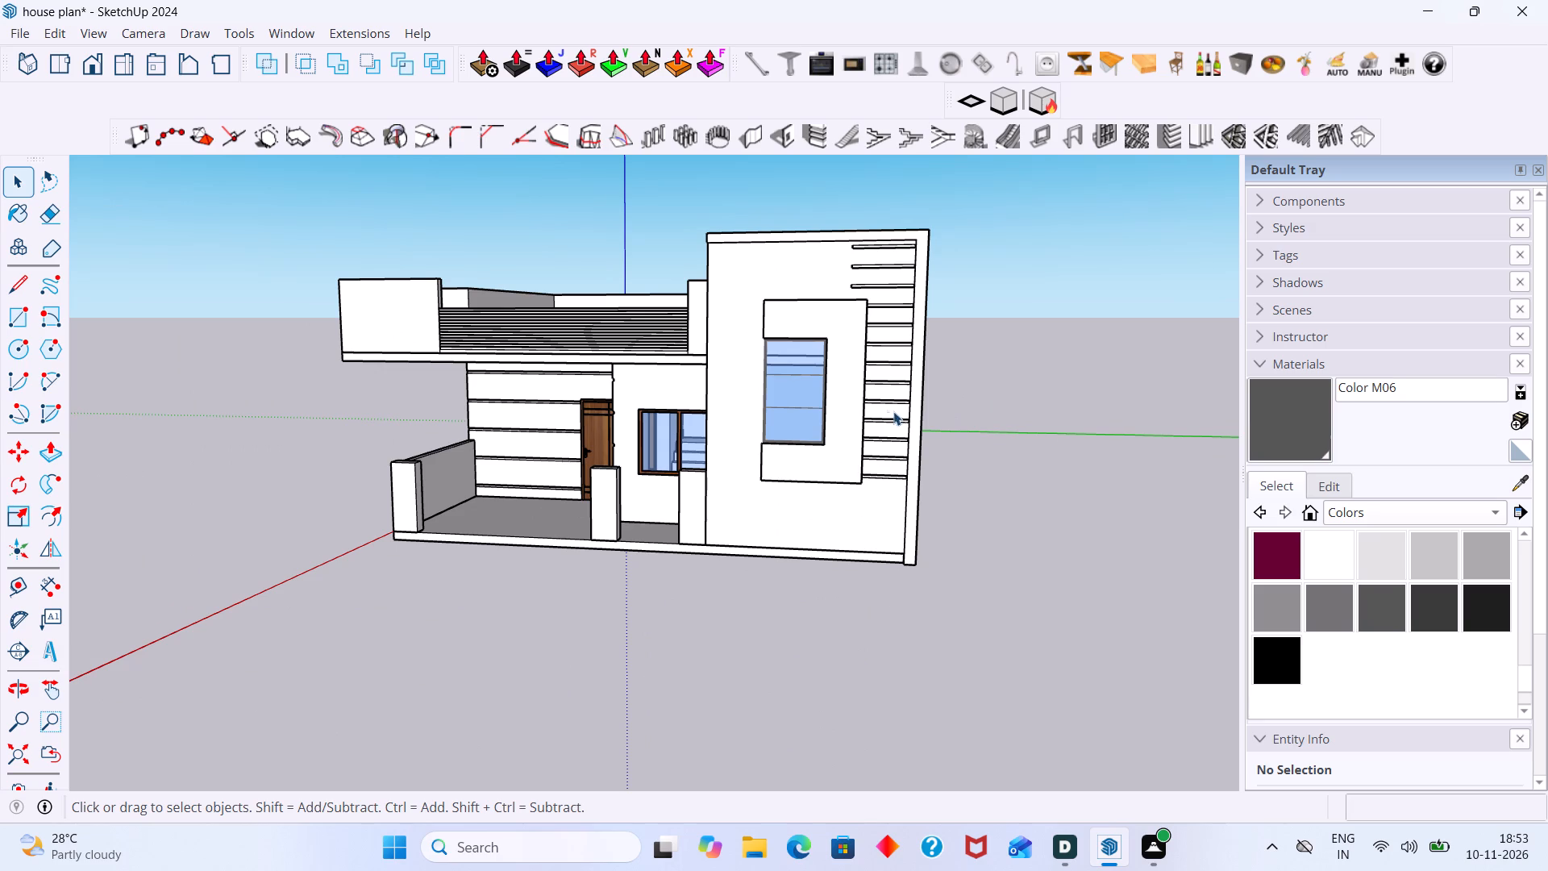
pyautogui.keyDown('shift'); pyautogui.moveTo(828, 396); pyautogui.dragTo(801, 477, button='middle'); pyautogui.keyUp('shift')
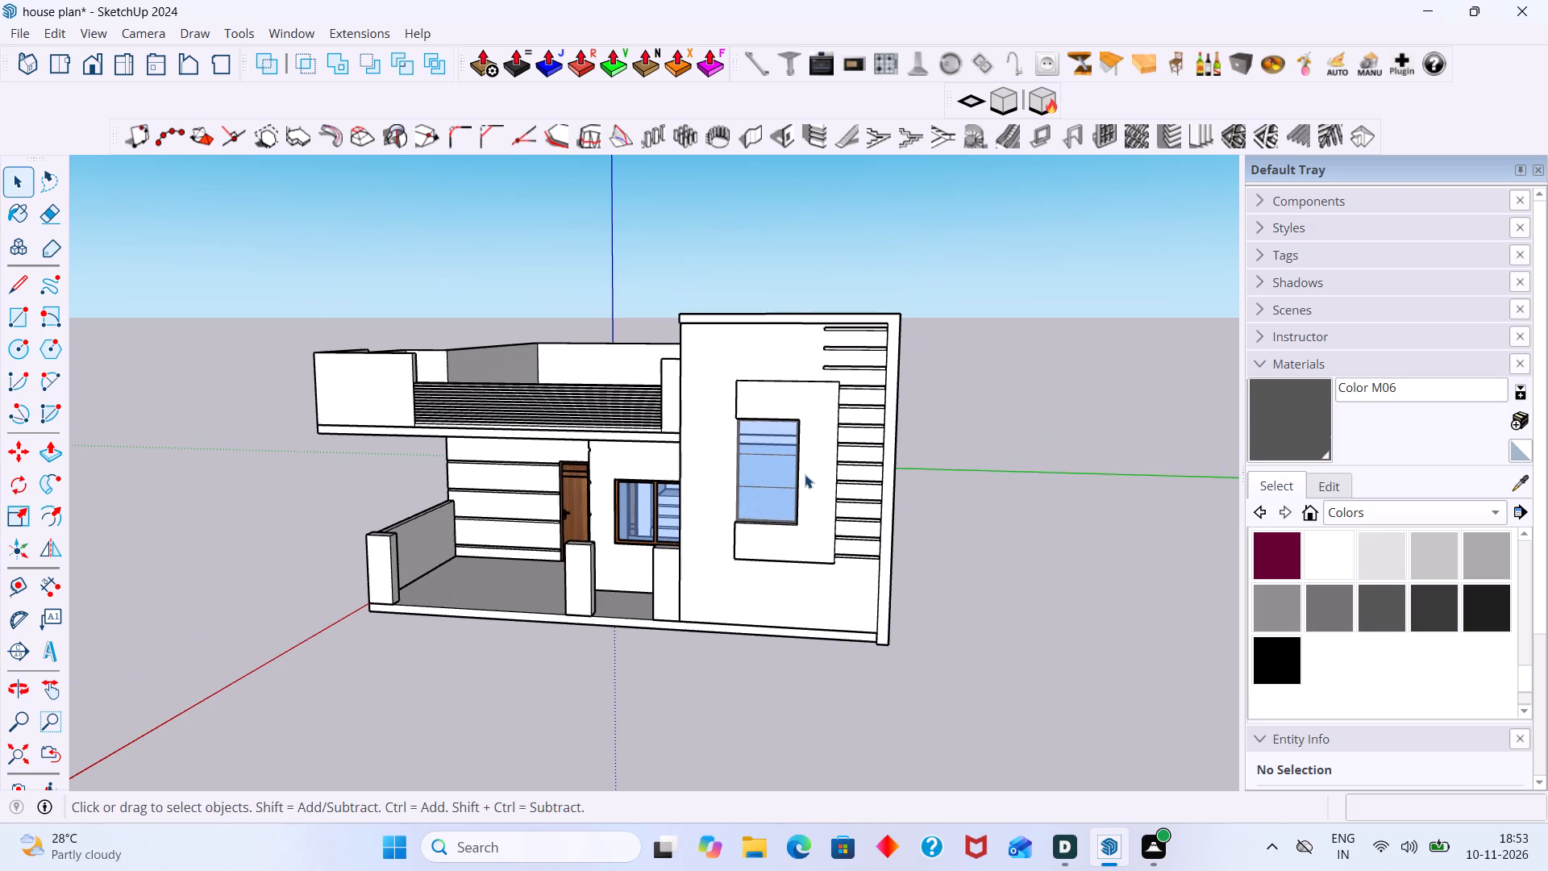
# Examine the tall wall's top band, window surround and grooves from above and below.
pyautogui.moveTo(802, 387); pyautogui.dragTo(768, 310, button='middle')
pyautogui.scroll(5, 765, 241)
pyautogui.moveTo(705, 295); pyautogui.dragTo(698, 444, button='middle')
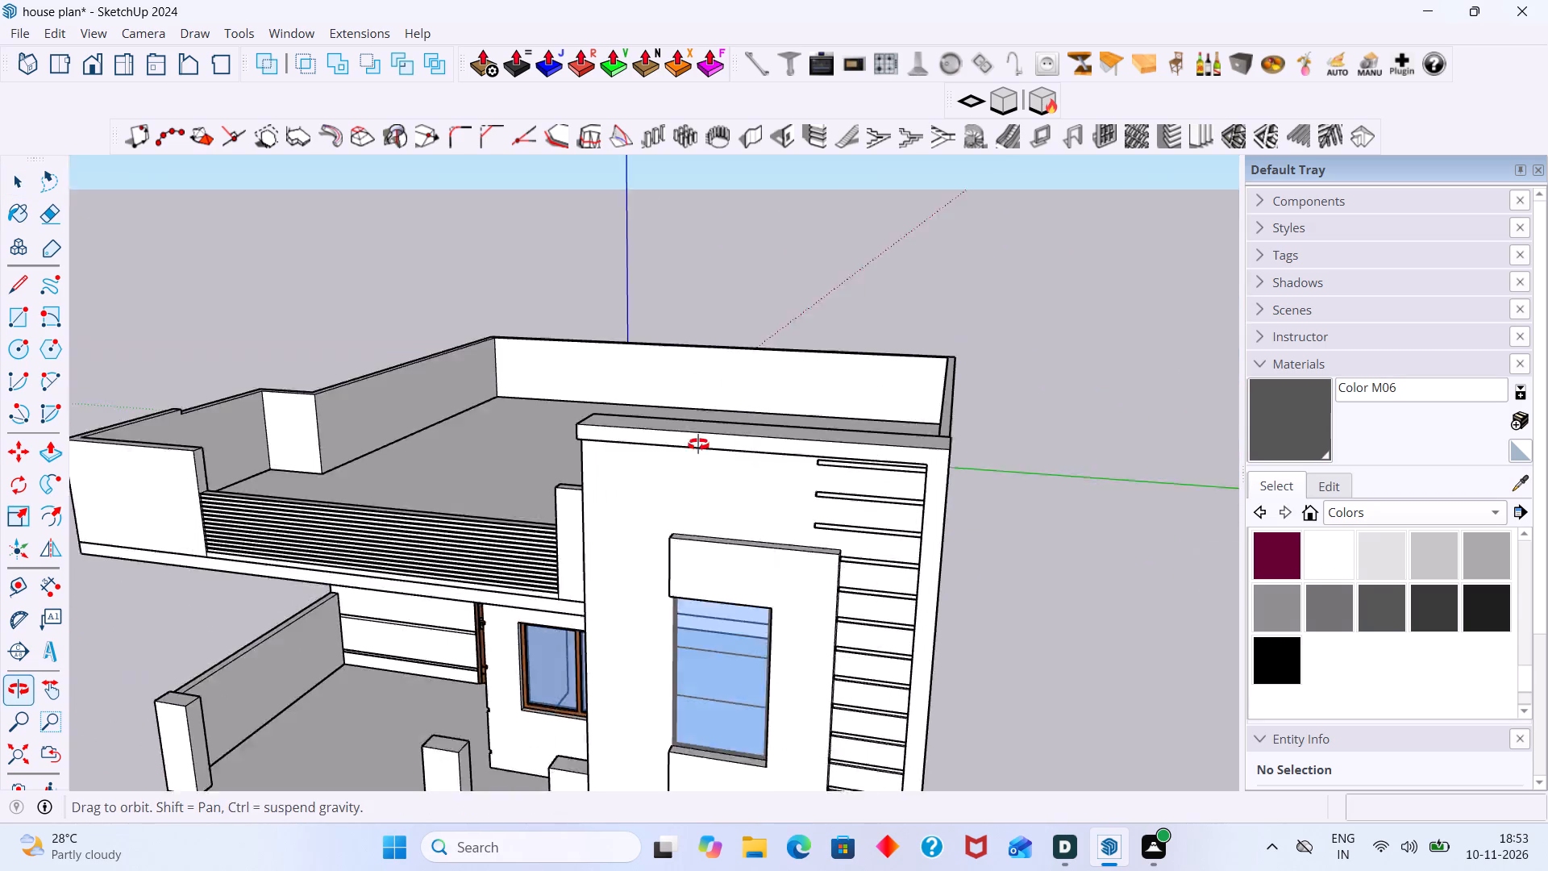
pyautogui.moveTo(698, 444); pyautogui.dragTo(721, 248, button='middle')
pyautogui.scroll(6, 713, 206)
pyautogui.keyDown('shift'); pyautogui.moveTo(711, 224); pyautogui.dragTo(699, 337, button='middle'); pyautogui.keyUp('shift')
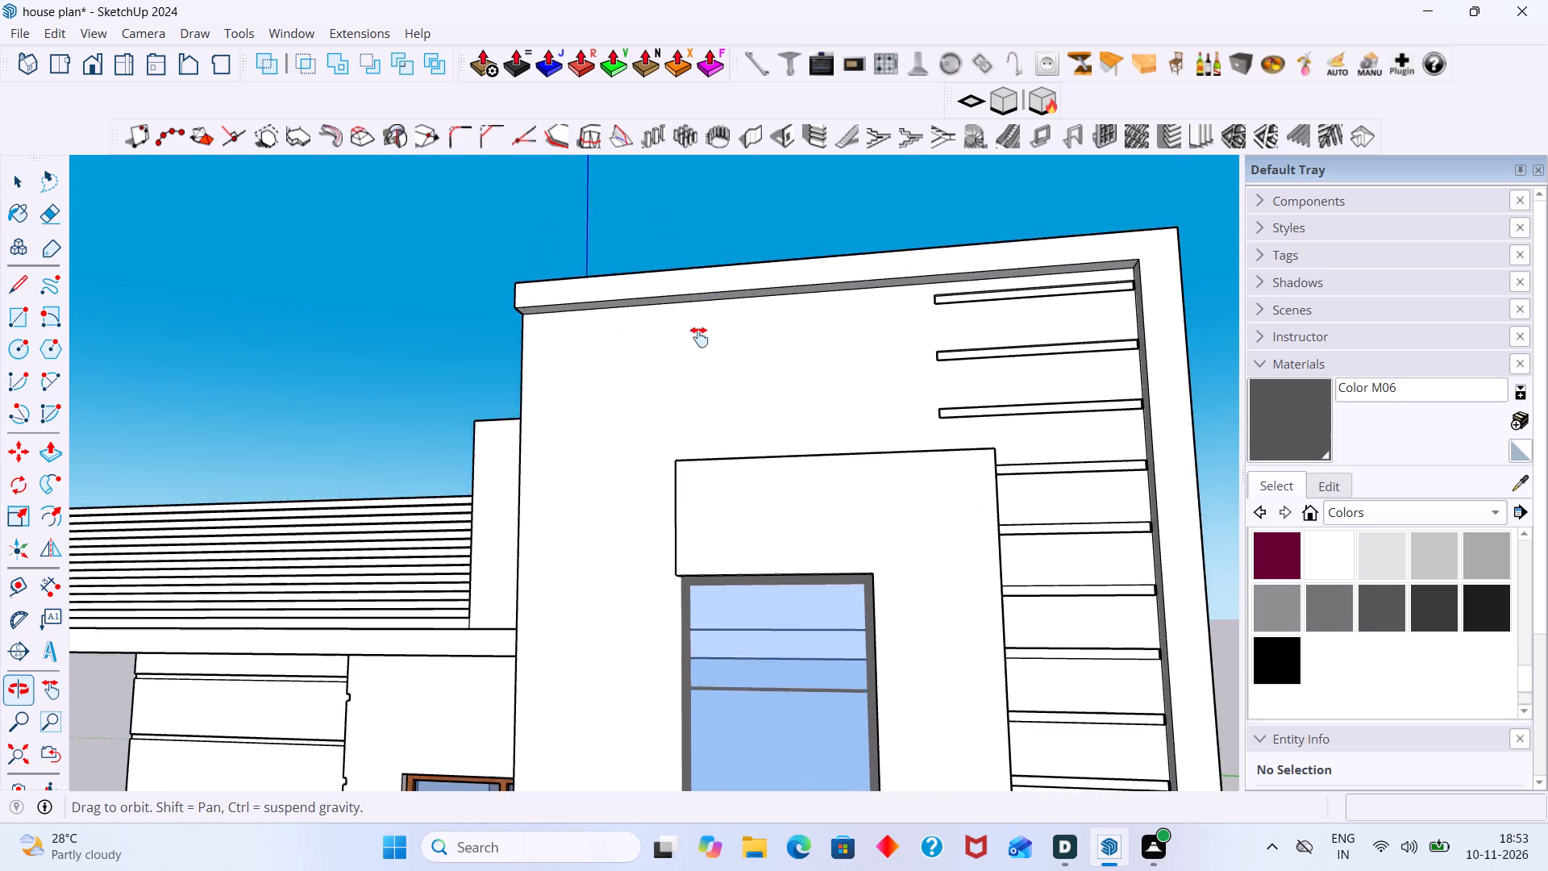
pyautogui.keyDown('shift'); pyautogui.moveTo(699, 337); pyautogui.dragTo(709, 240, button='middle'); pyautogui.keyUp('shift')
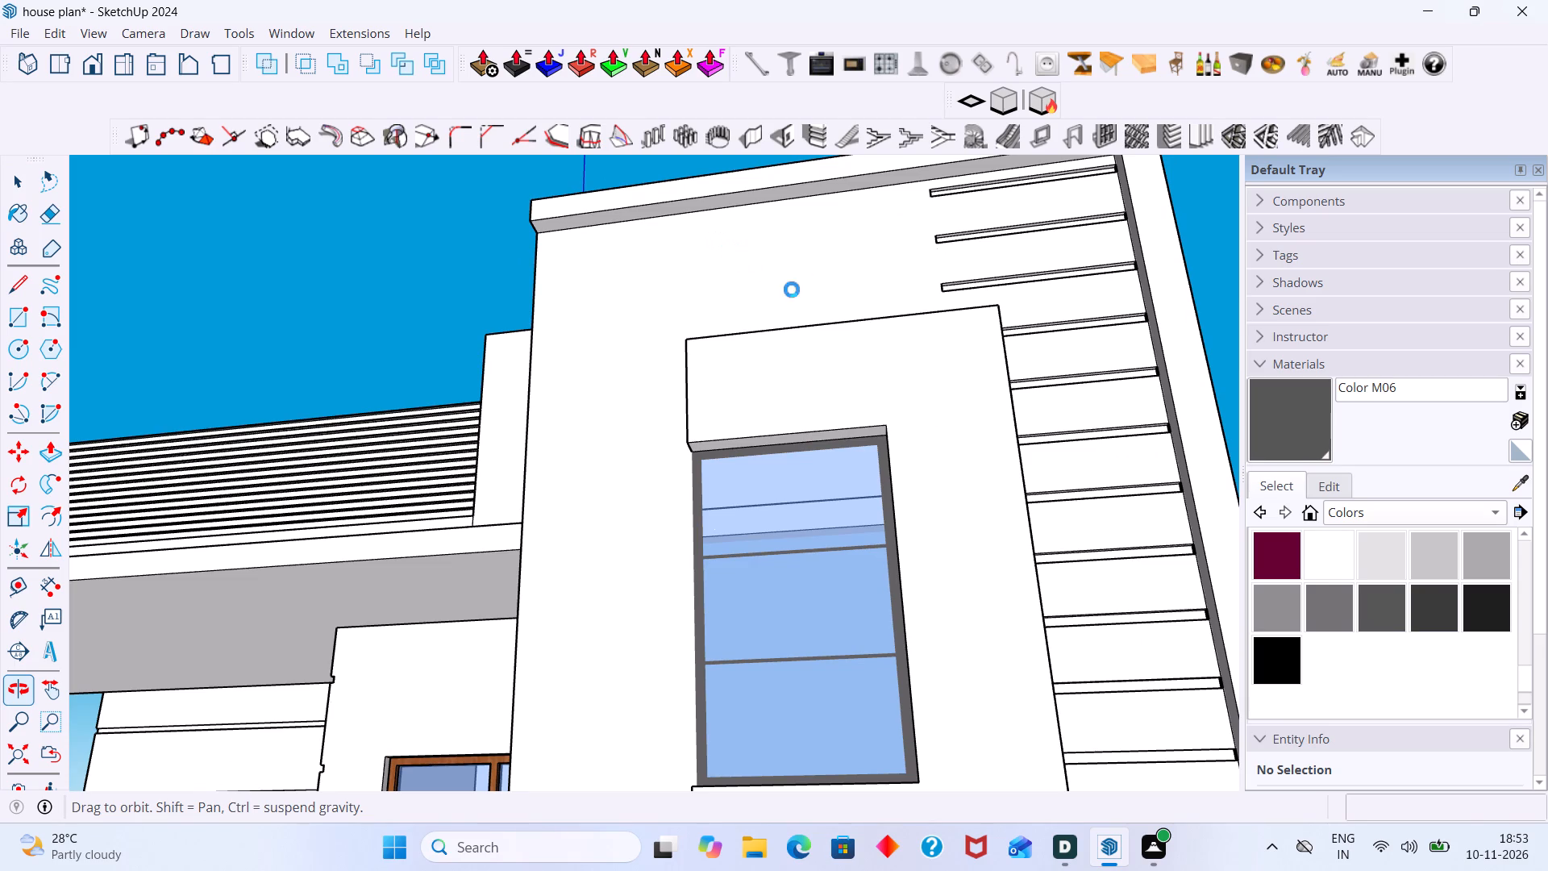
pyautogui.scroll(-14, 759, 299)
pyautogui.moveTo(847, 375); pyautogui.dragTo(855, 466, button='middle')
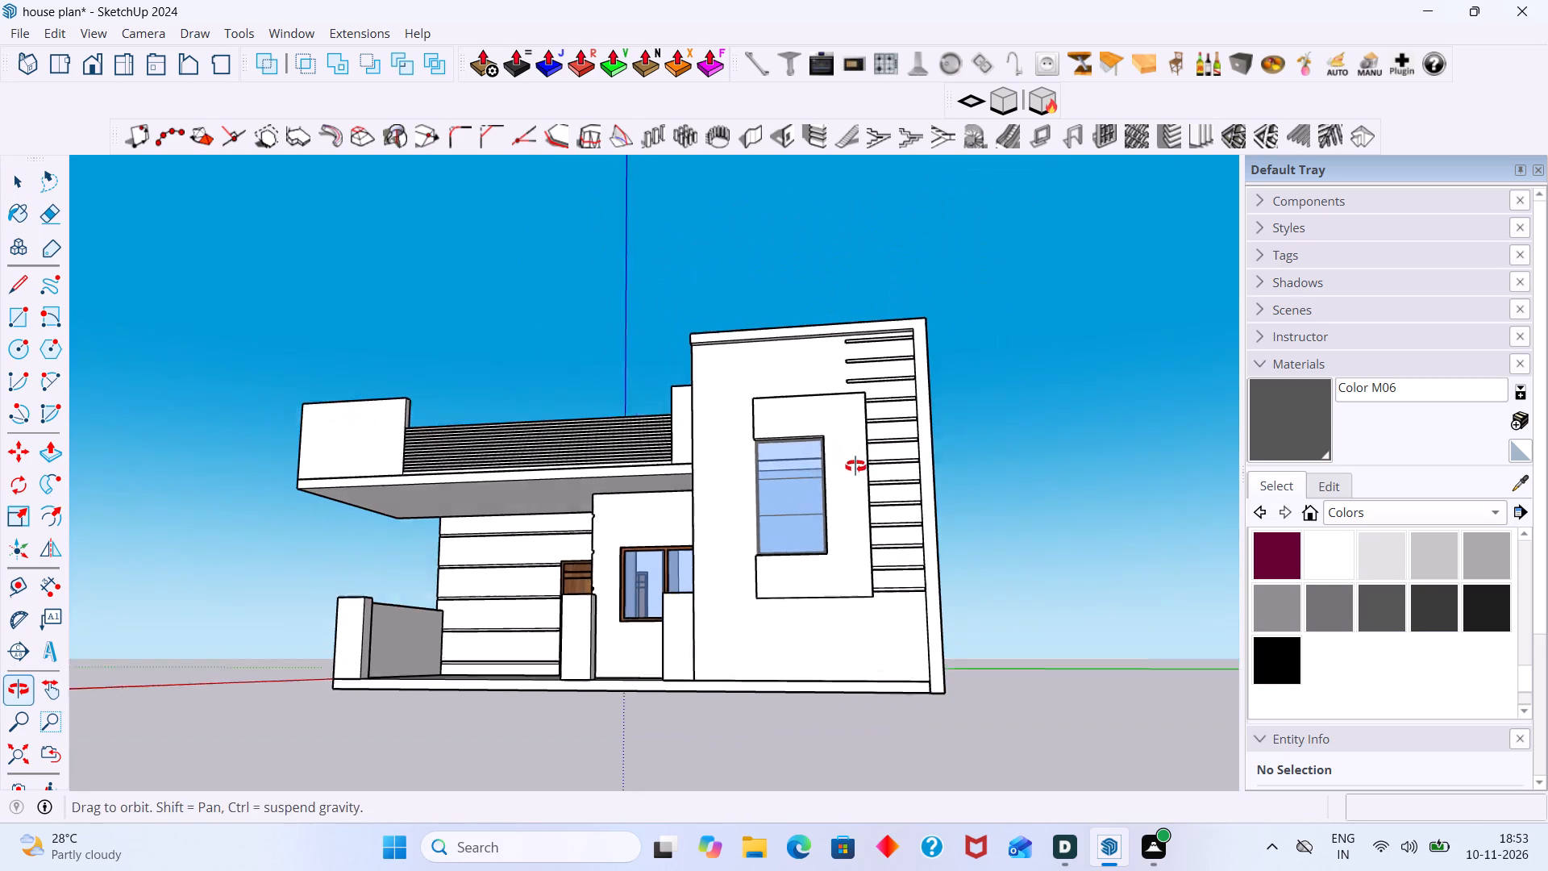
pyautogui.moveTo(855, 466); pyautogui.dragTo(856, 468, button='middle')
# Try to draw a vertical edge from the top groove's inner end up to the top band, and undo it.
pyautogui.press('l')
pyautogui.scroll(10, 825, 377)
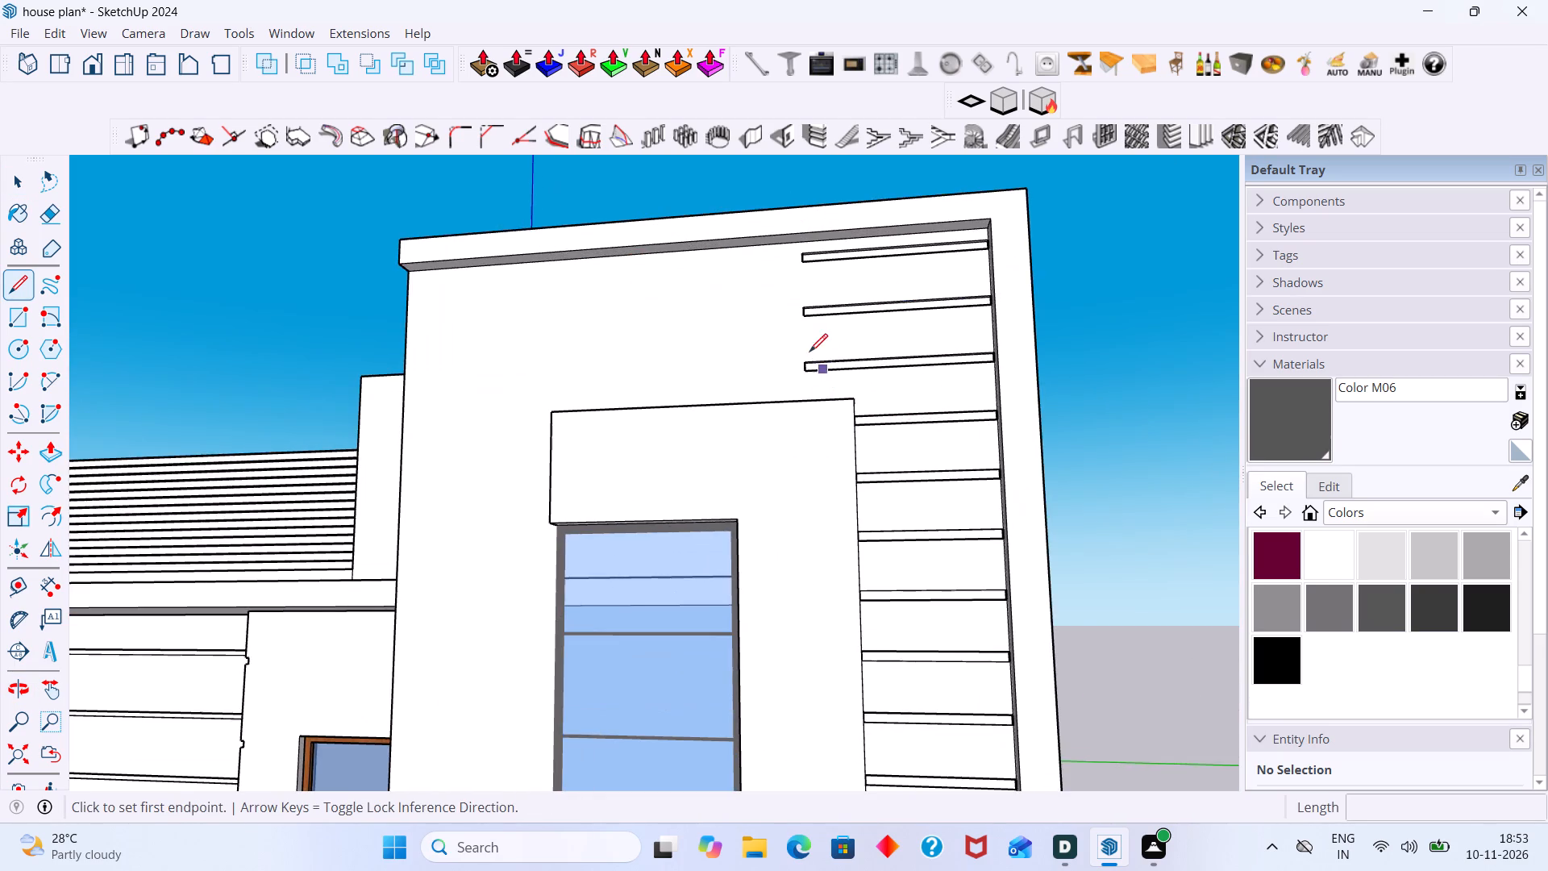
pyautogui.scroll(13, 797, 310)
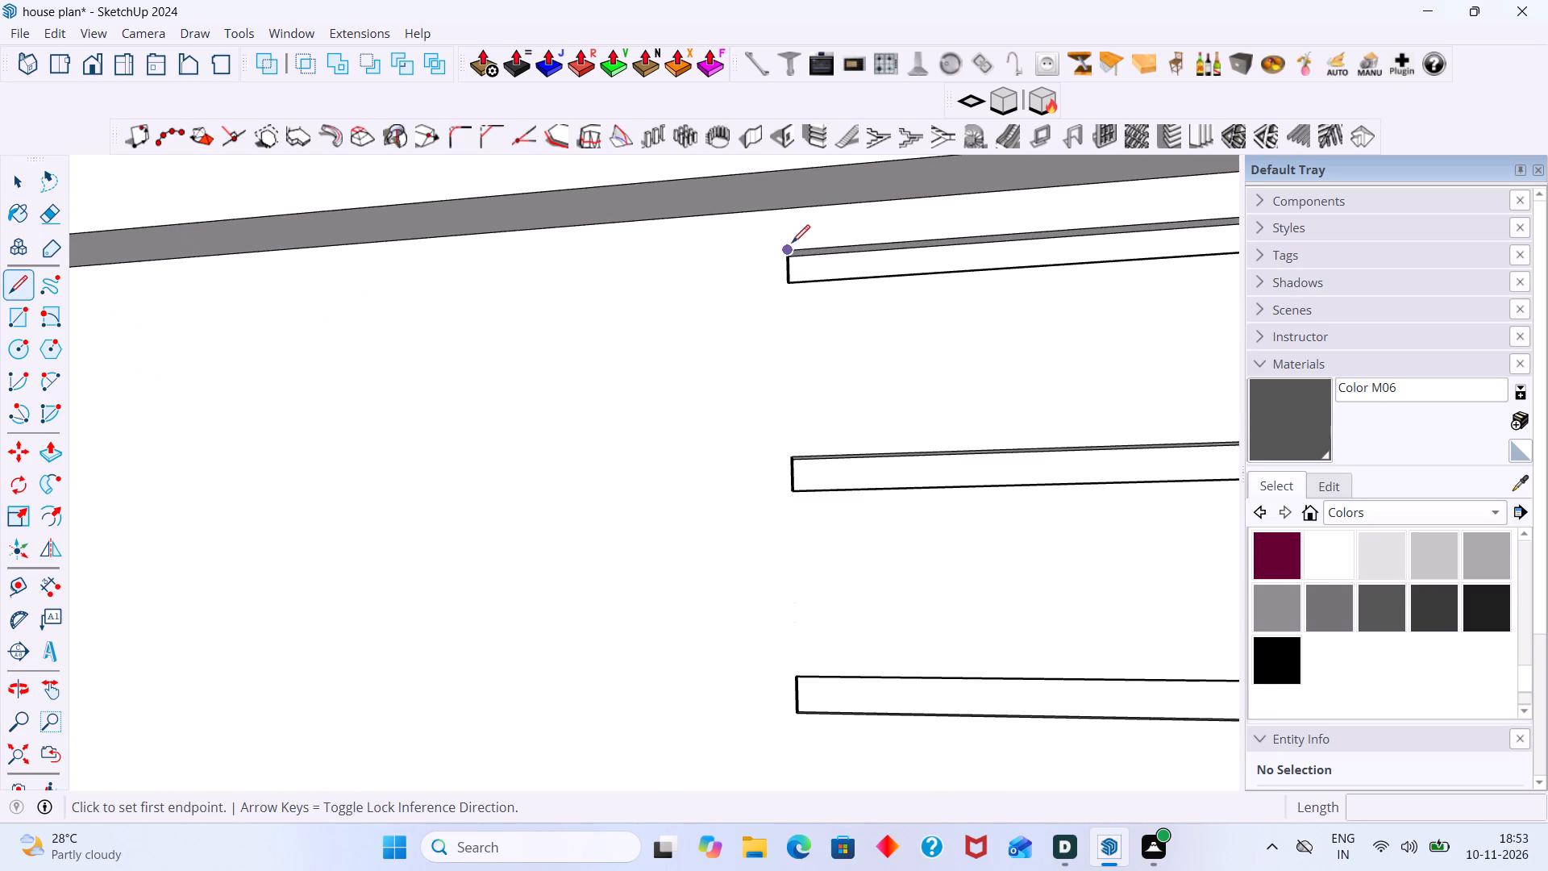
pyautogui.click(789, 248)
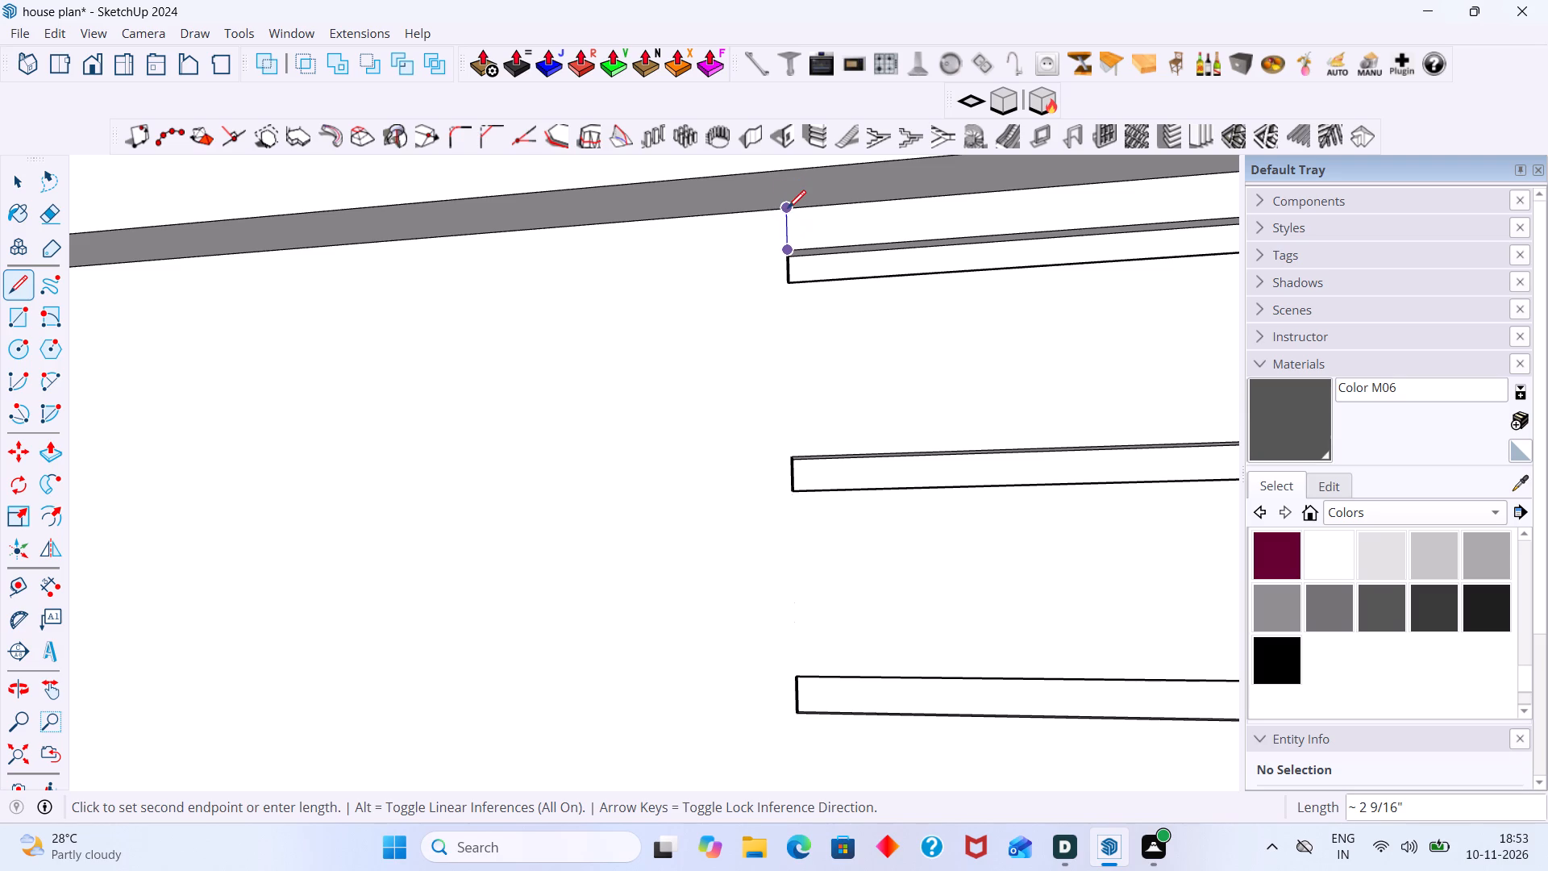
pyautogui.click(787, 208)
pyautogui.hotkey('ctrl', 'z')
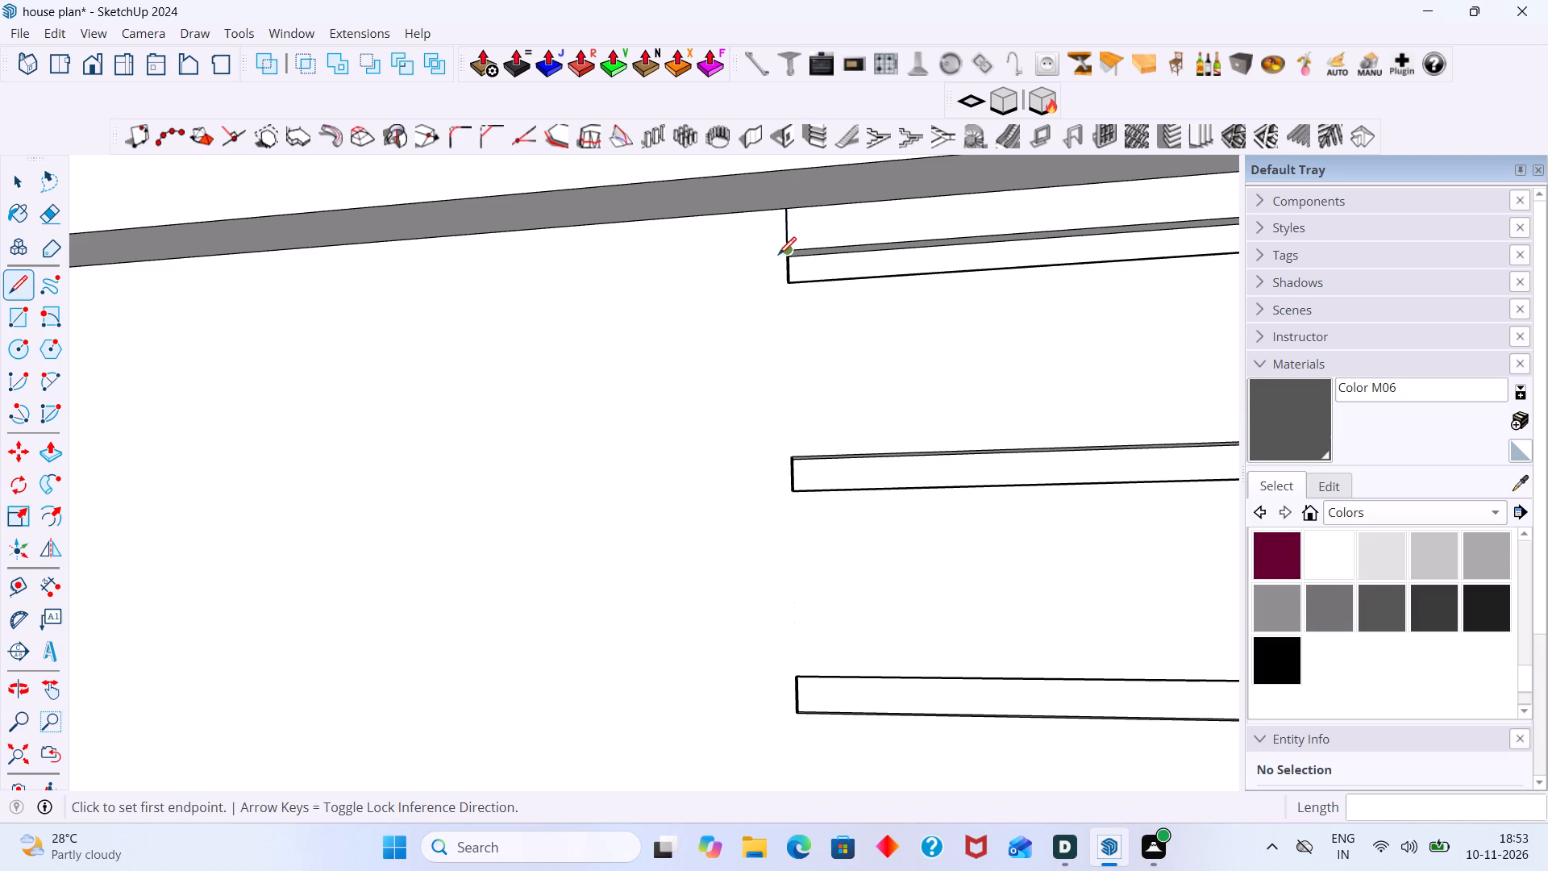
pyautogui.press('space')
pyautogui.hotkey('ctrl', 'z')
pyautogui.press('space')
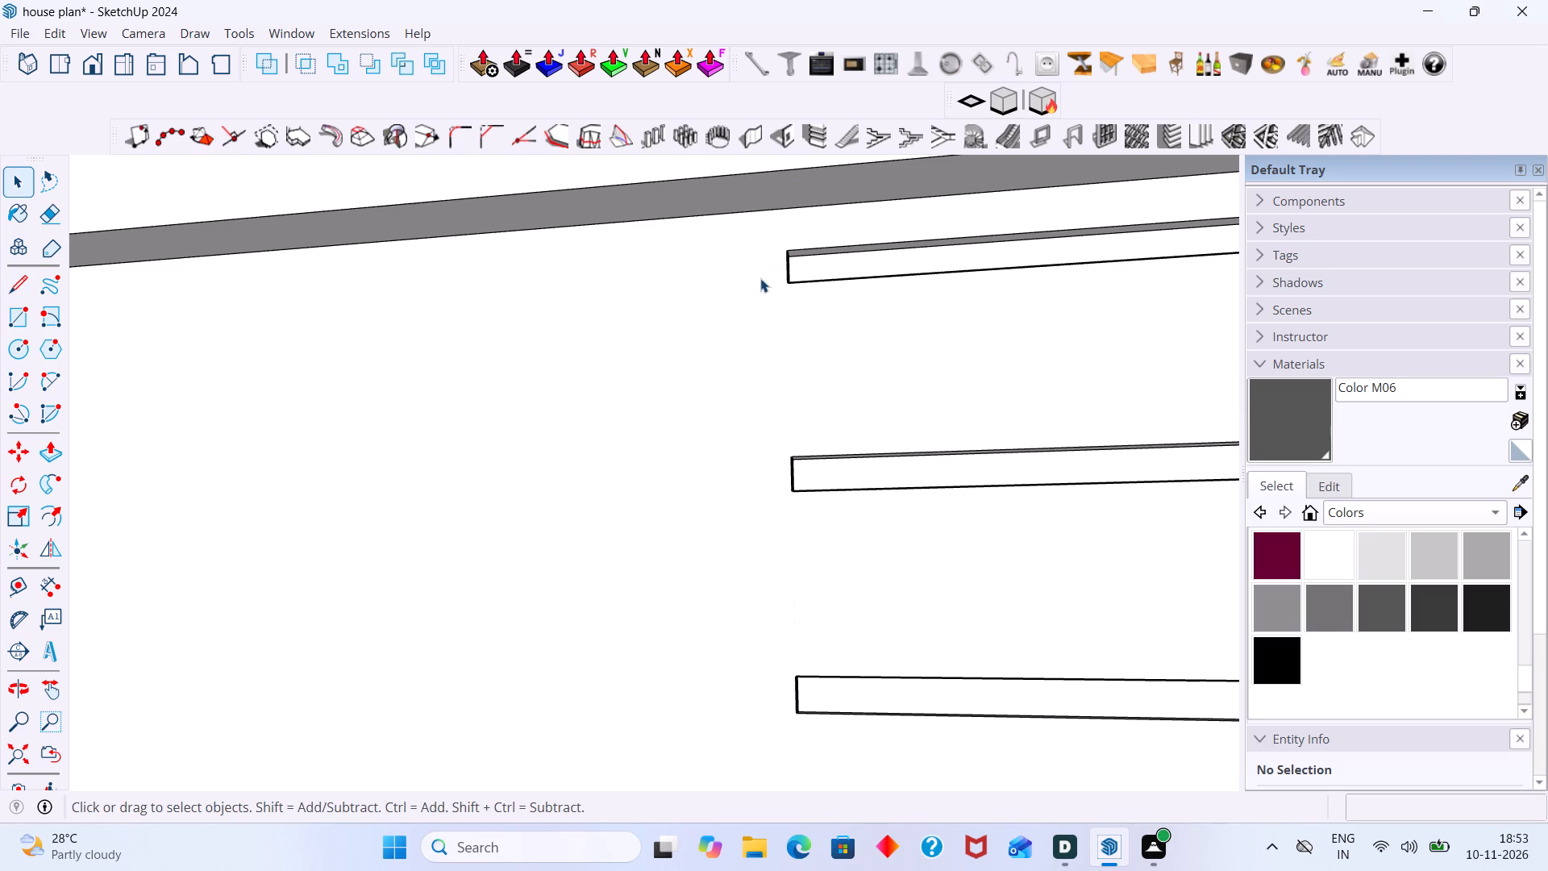
# Inside the wall group, draw a vertical edge about 2 9/16" long from the top groove's inner end up to the top band.
pyautogui.doubleClick(760, 278)
pyautogui.click(755, 296)
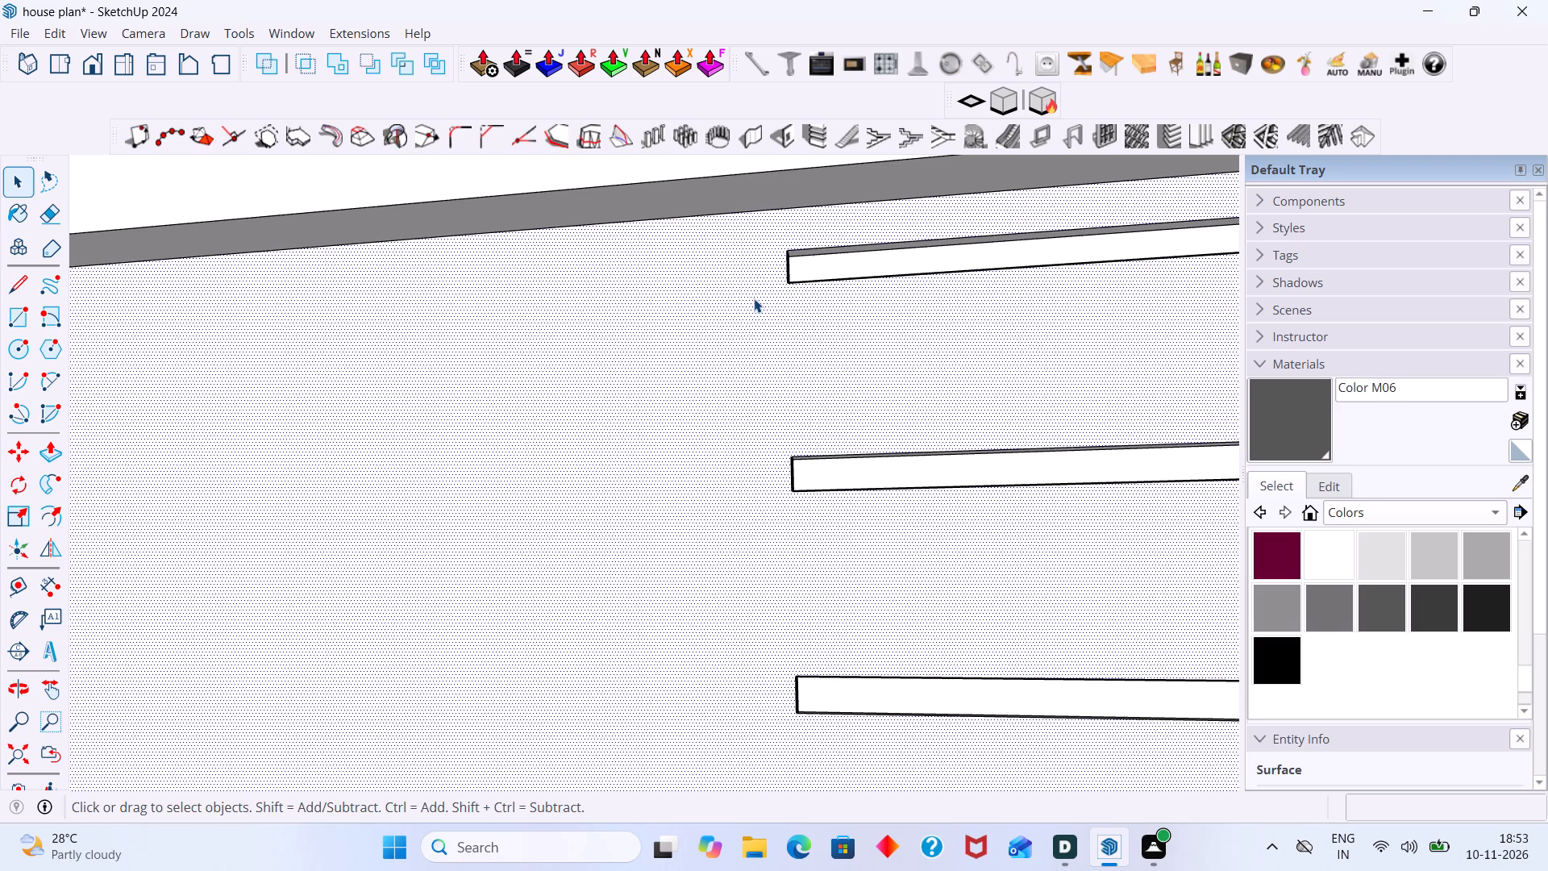
pyautogui.press('l')
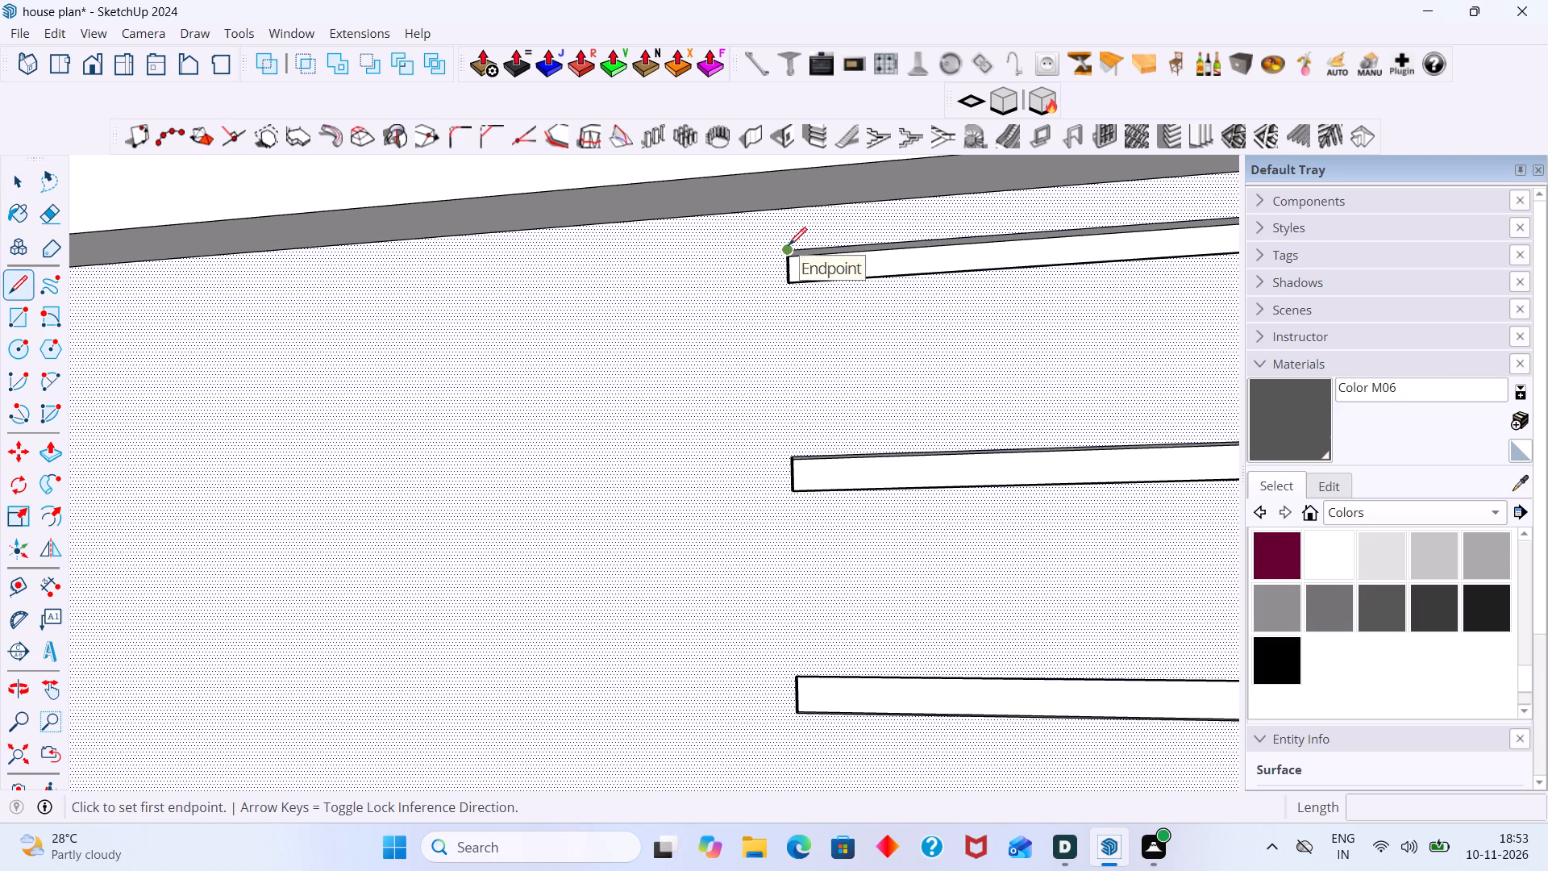
pyautogui.click(789, 245)
pyautogui.click(791, 210)
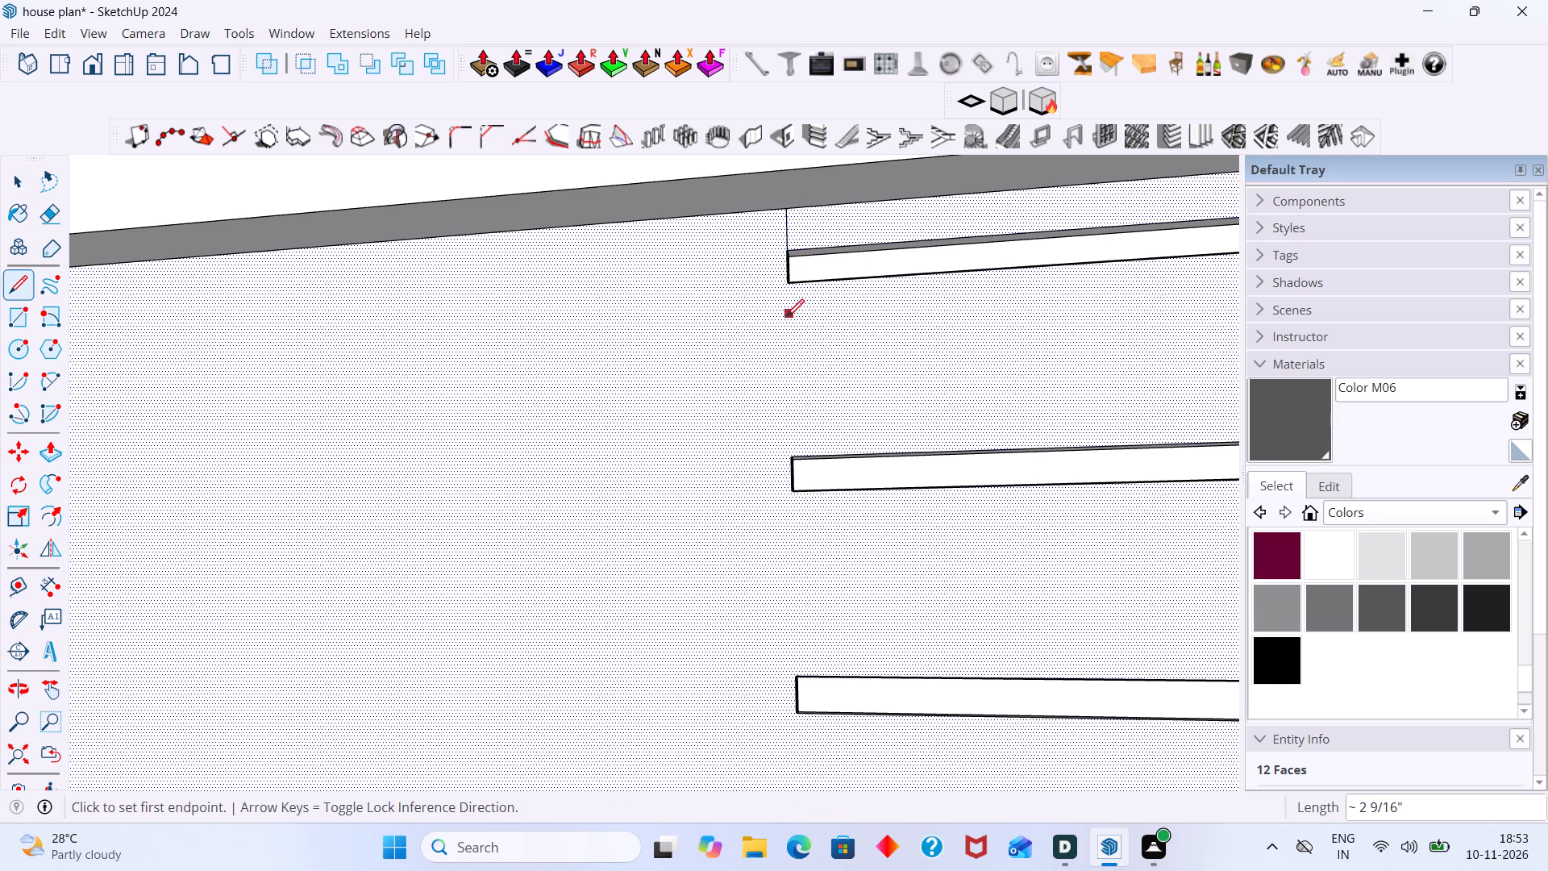
# Draw a vertical edge about 2' 9 7/16" long from the top groove's inner end down to the window surround's top, and leave the group.
pyautogui.click(786, 245)
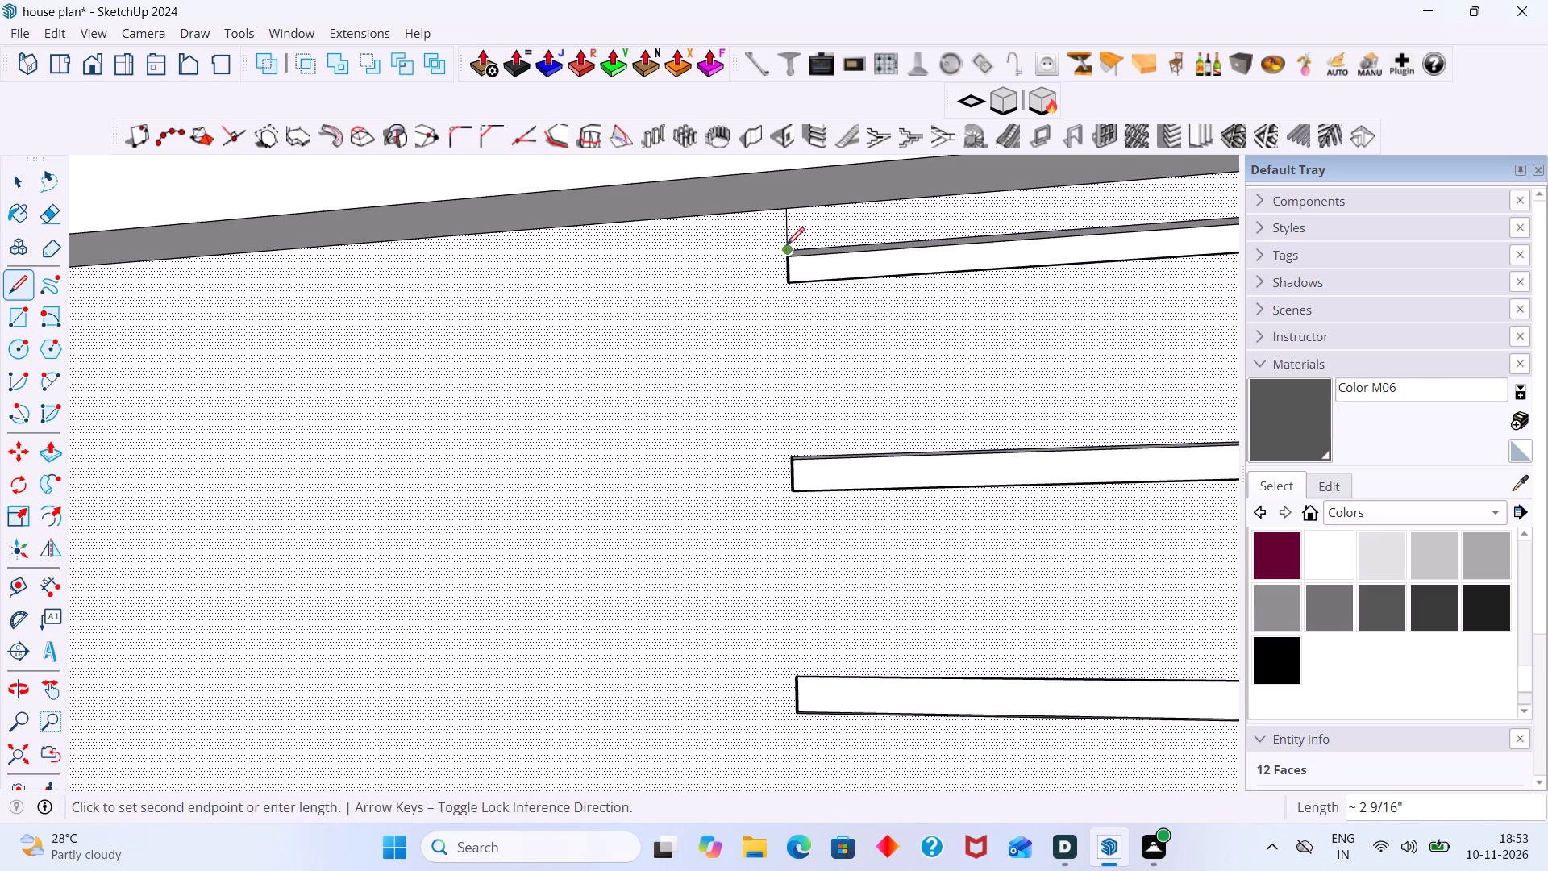
pyautogui.scroll(-5, 755, 540)
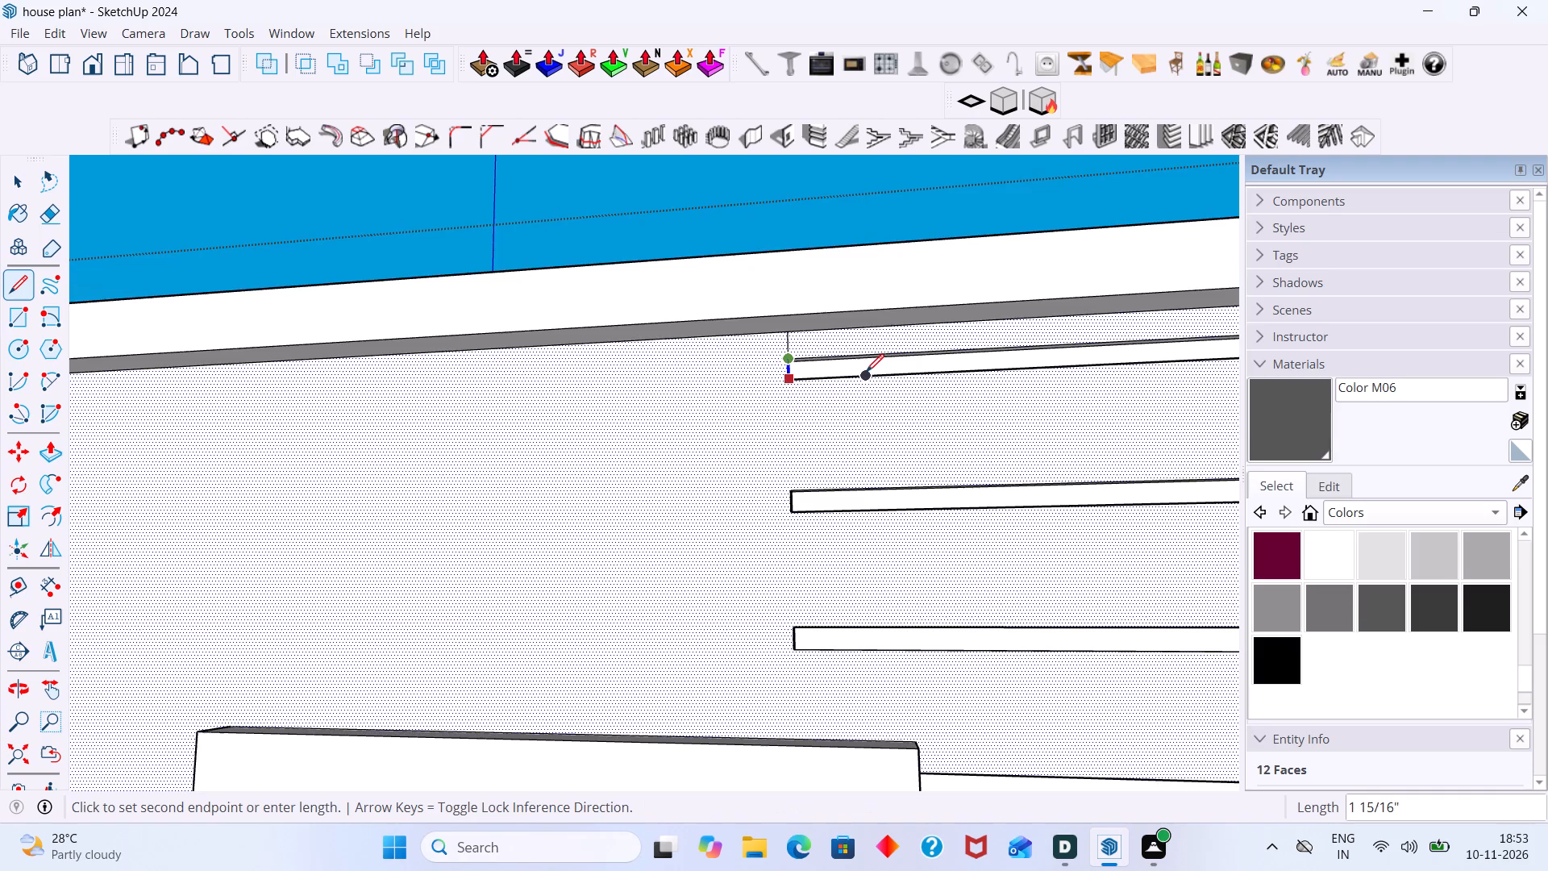
pyautogui.keyDown('shift'); pyautogui.scroll(-3, 863, 477); pyautogui.keyUp('shift')
pyautogui.keyDown('shift'); pyautogui.moveTo(854, 538); pyautogui.dragTo(926, 416, button='middle'); pyautogui.keyUp('shift')
pyautogui.moveTo(859, 499); pyautogui.dragTo(869, 563, button='middle')
pyautogui.scroll(1, 880, 591)
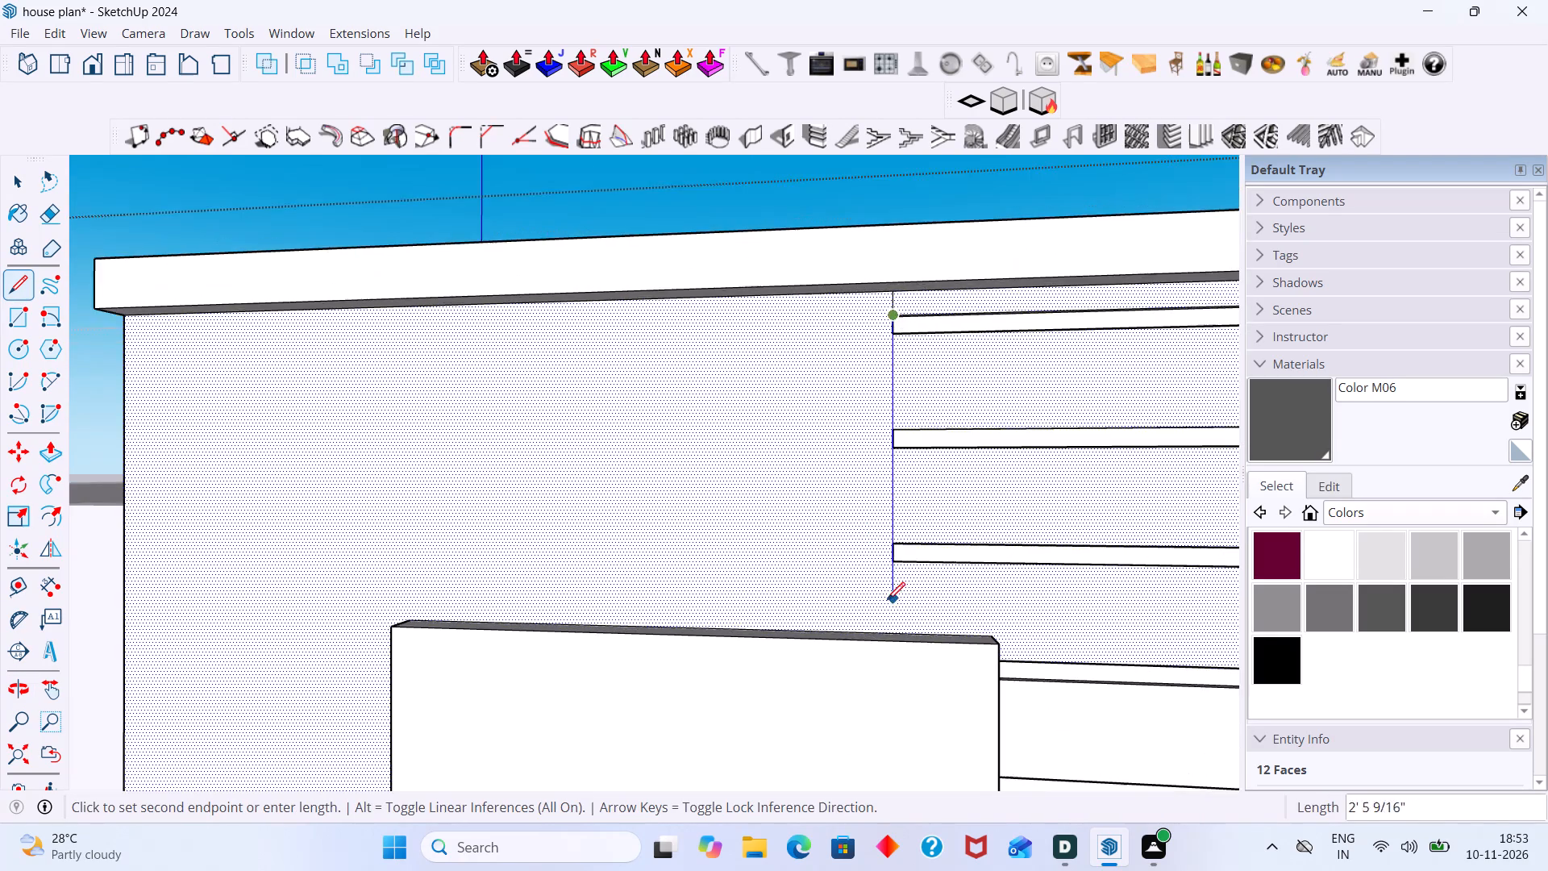
pyautogui.scroll(4, 887, 600)
pyautogui.scroll(-6, 899, 625)
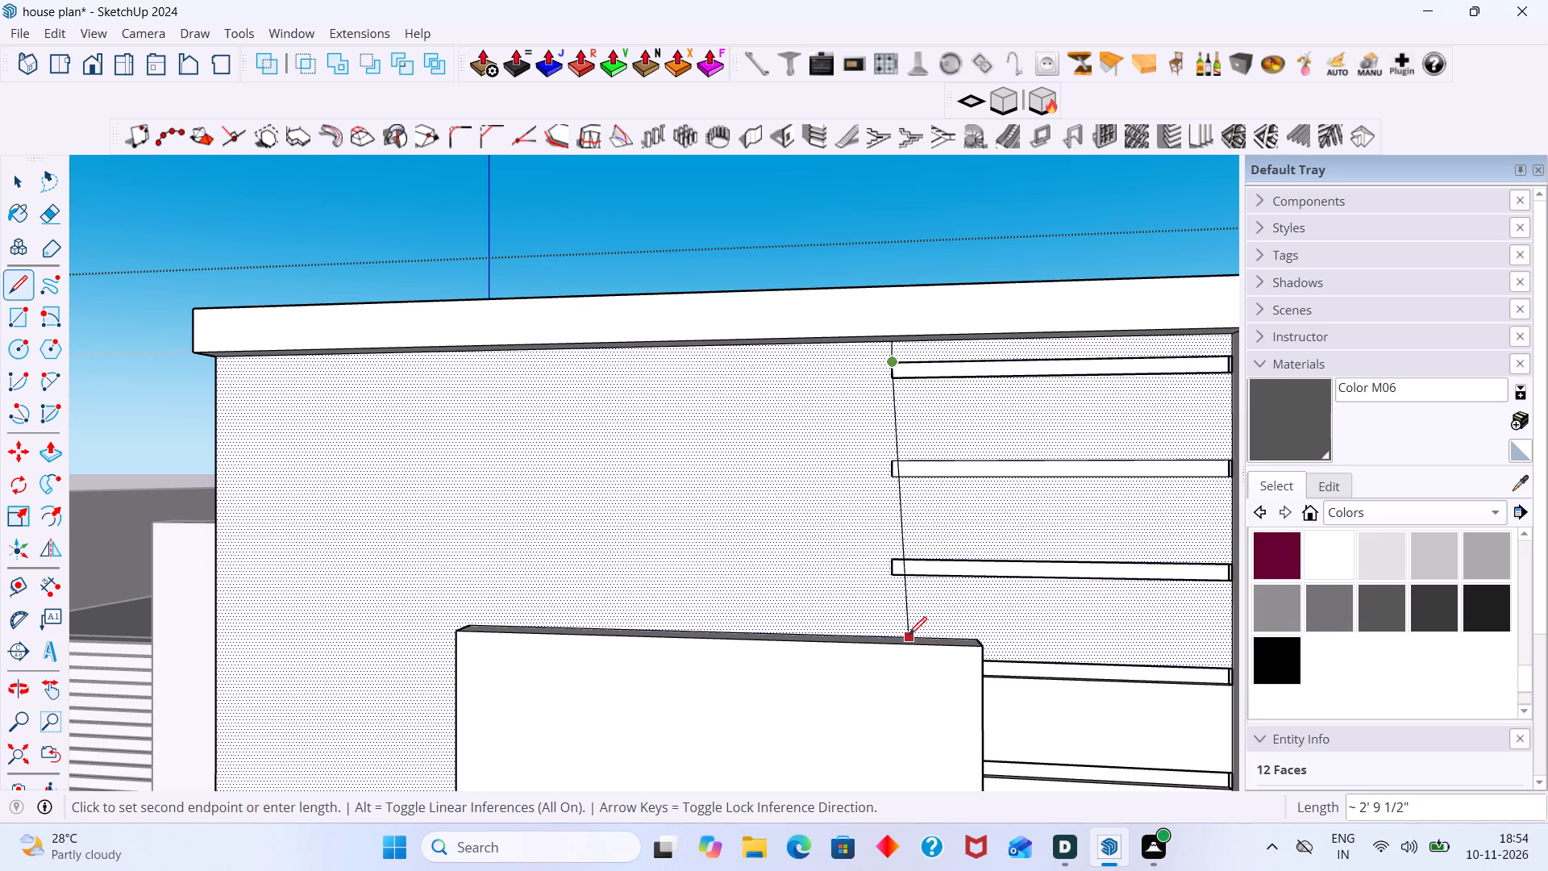
pyautogui.click(891, 631)
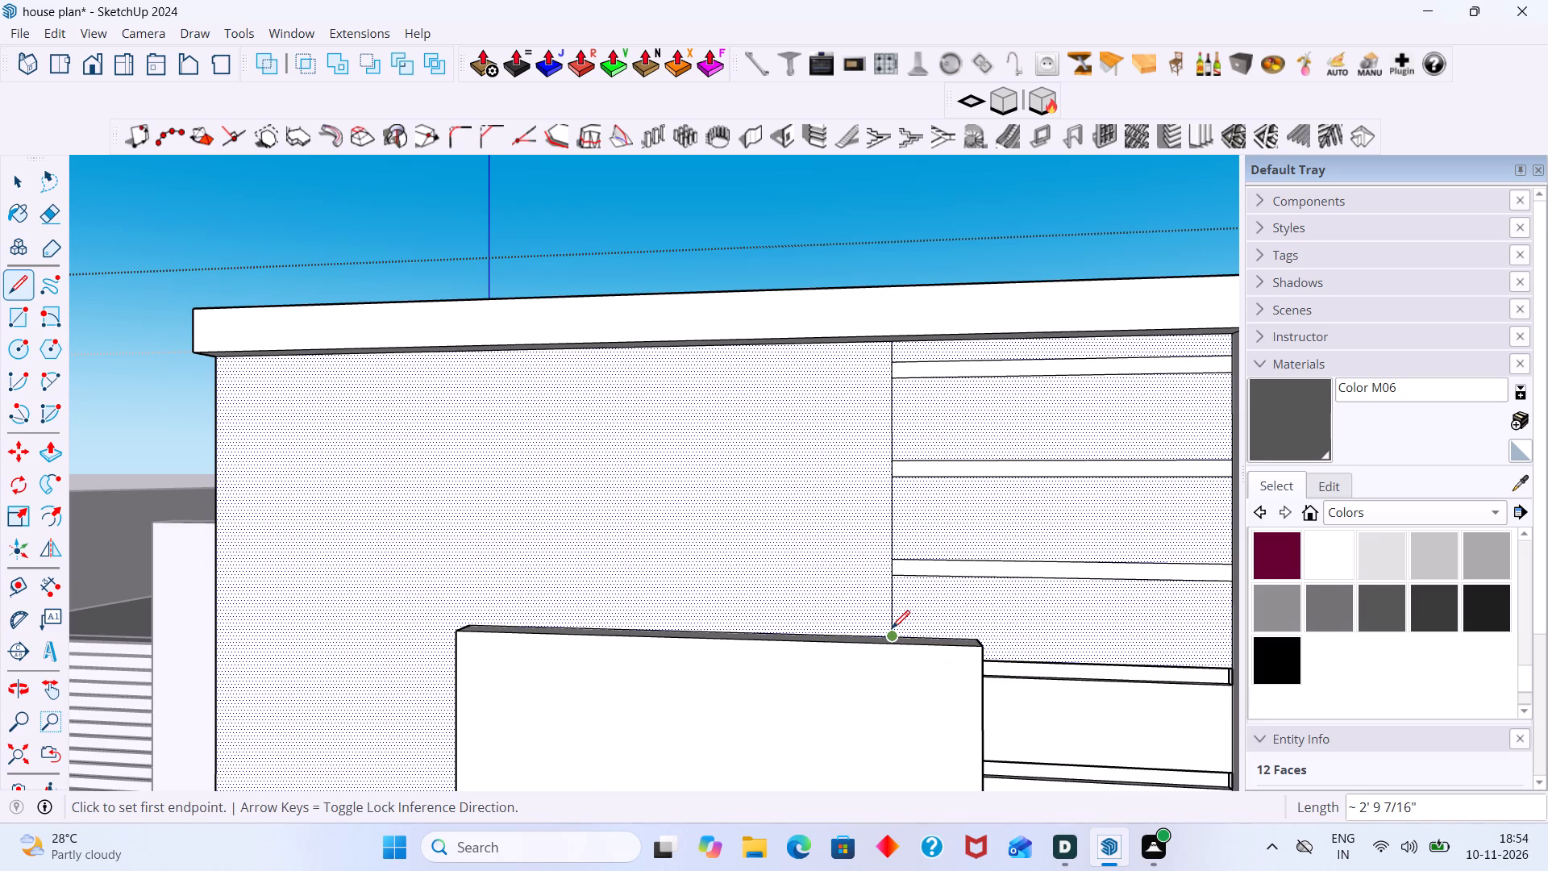
pyautogui.press('space')
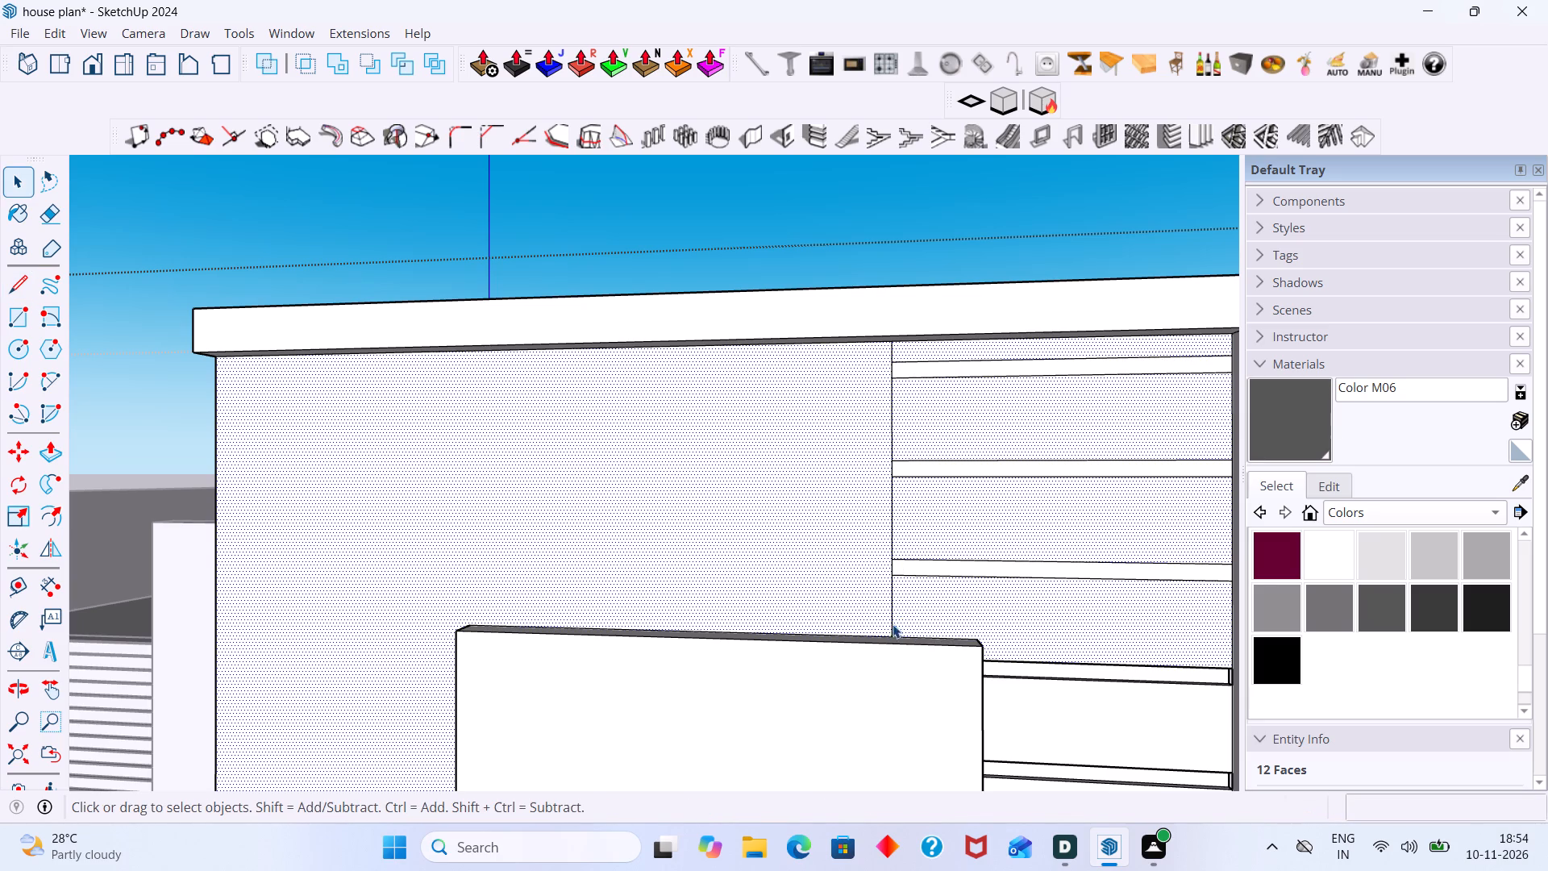
pyautogui.scroll(-8, 885, 498)
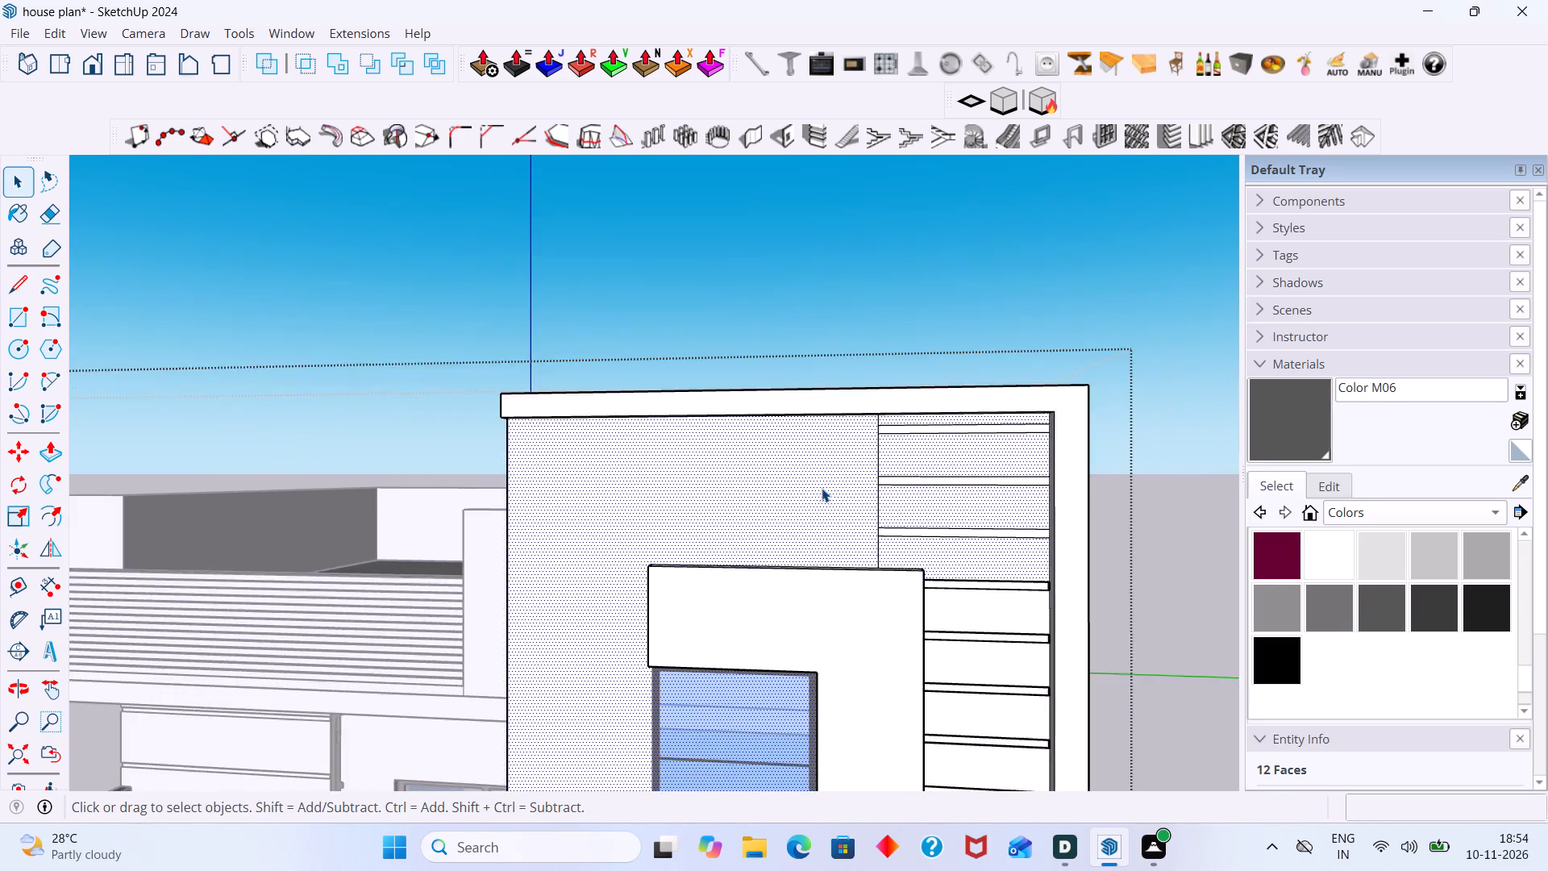
pyautogui.moveTo(805, 488); pyautogui.dragTo(864, 407, button='middle')
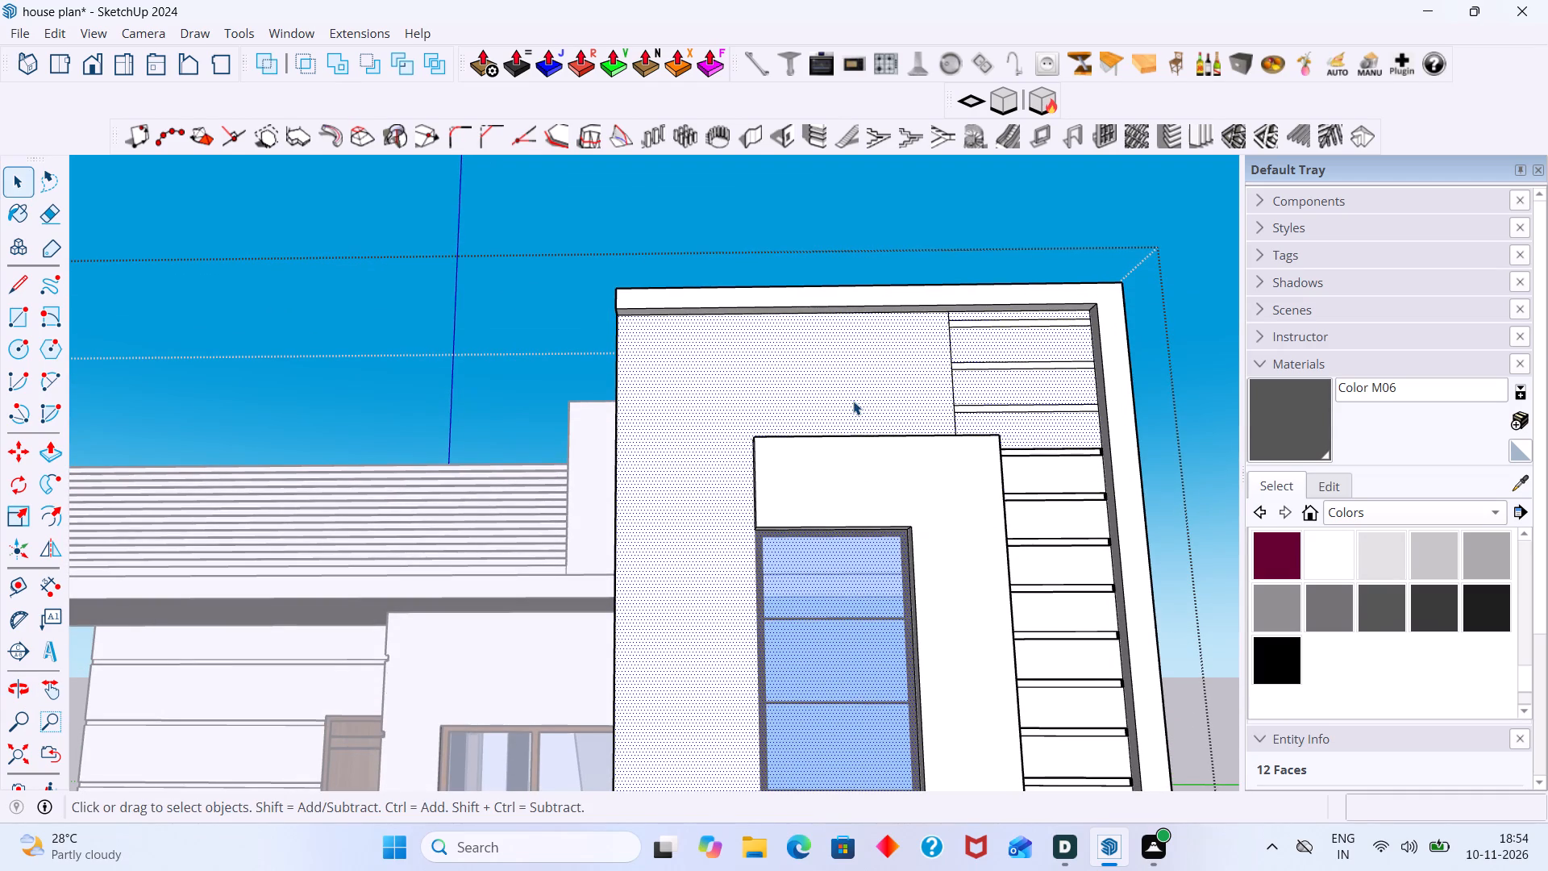
pyautogui.click(951, 388)
pyautogui.click(954, 387)
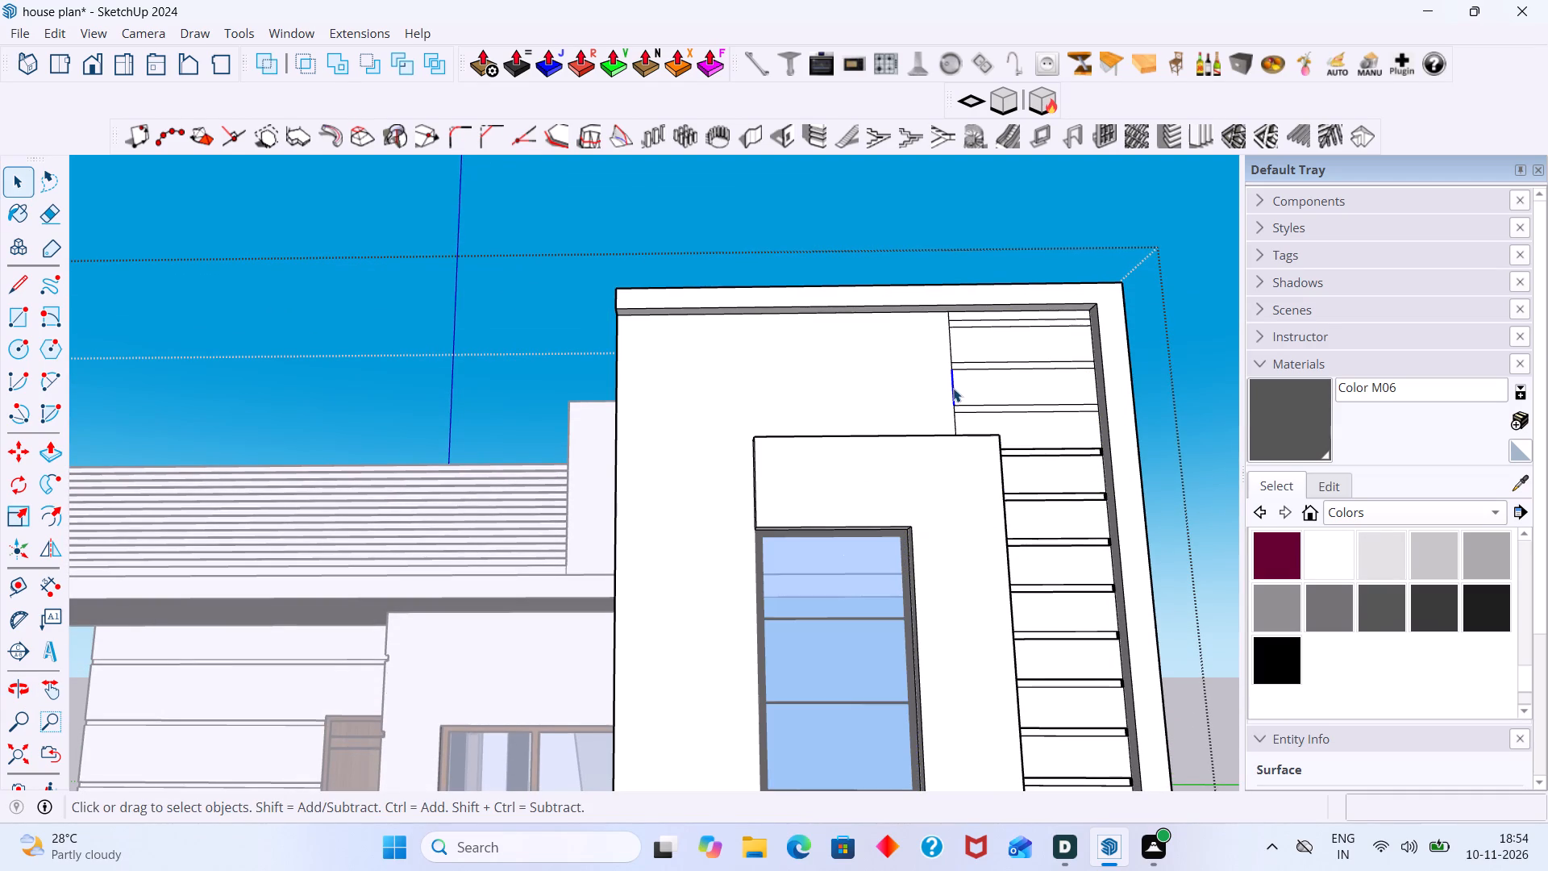
pyautogui.click(1167, 186)
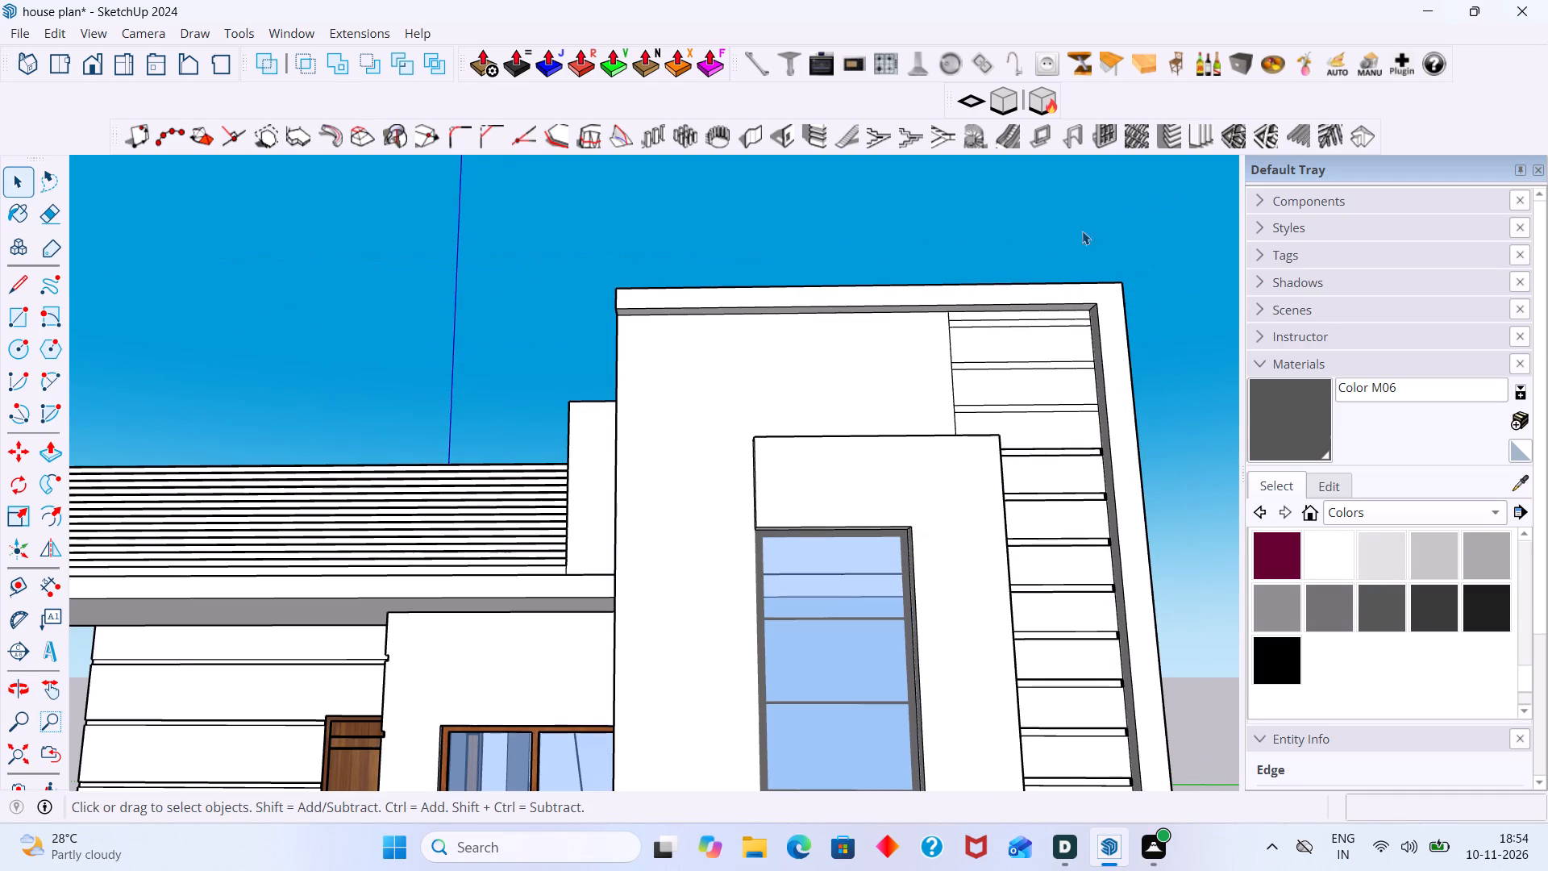
# Draw a 3' vertical line from the window surround's terrace-side upper corner up to the underside of the top band.
pyautogui.scroll(-4, 814, 380)
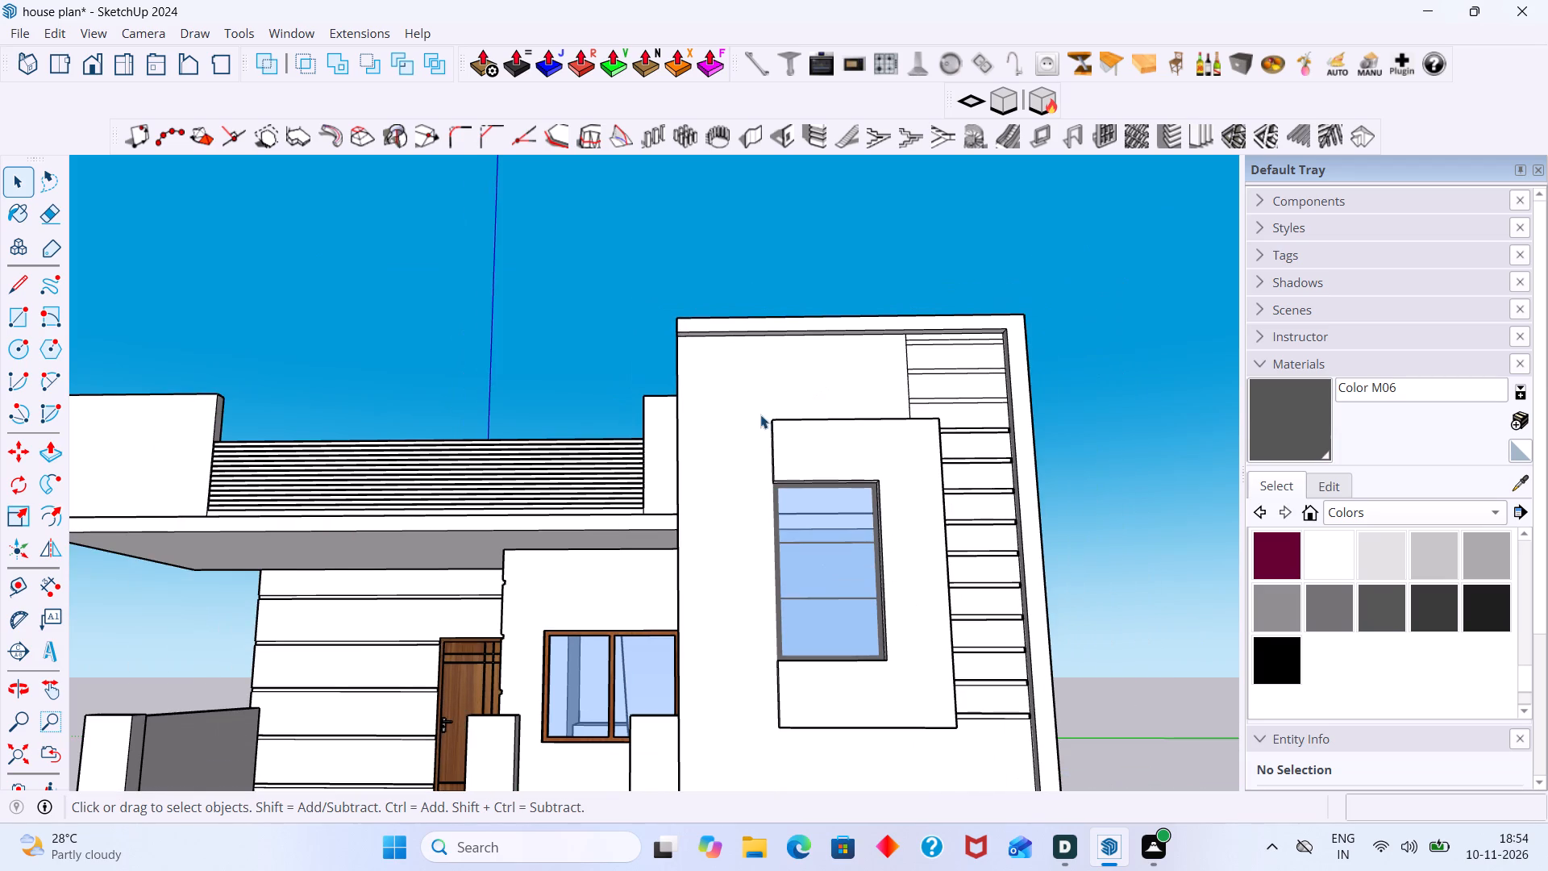
pyautogui.moveTo(760, 465); pyautogui.dragTo(746, 531, button='middle')
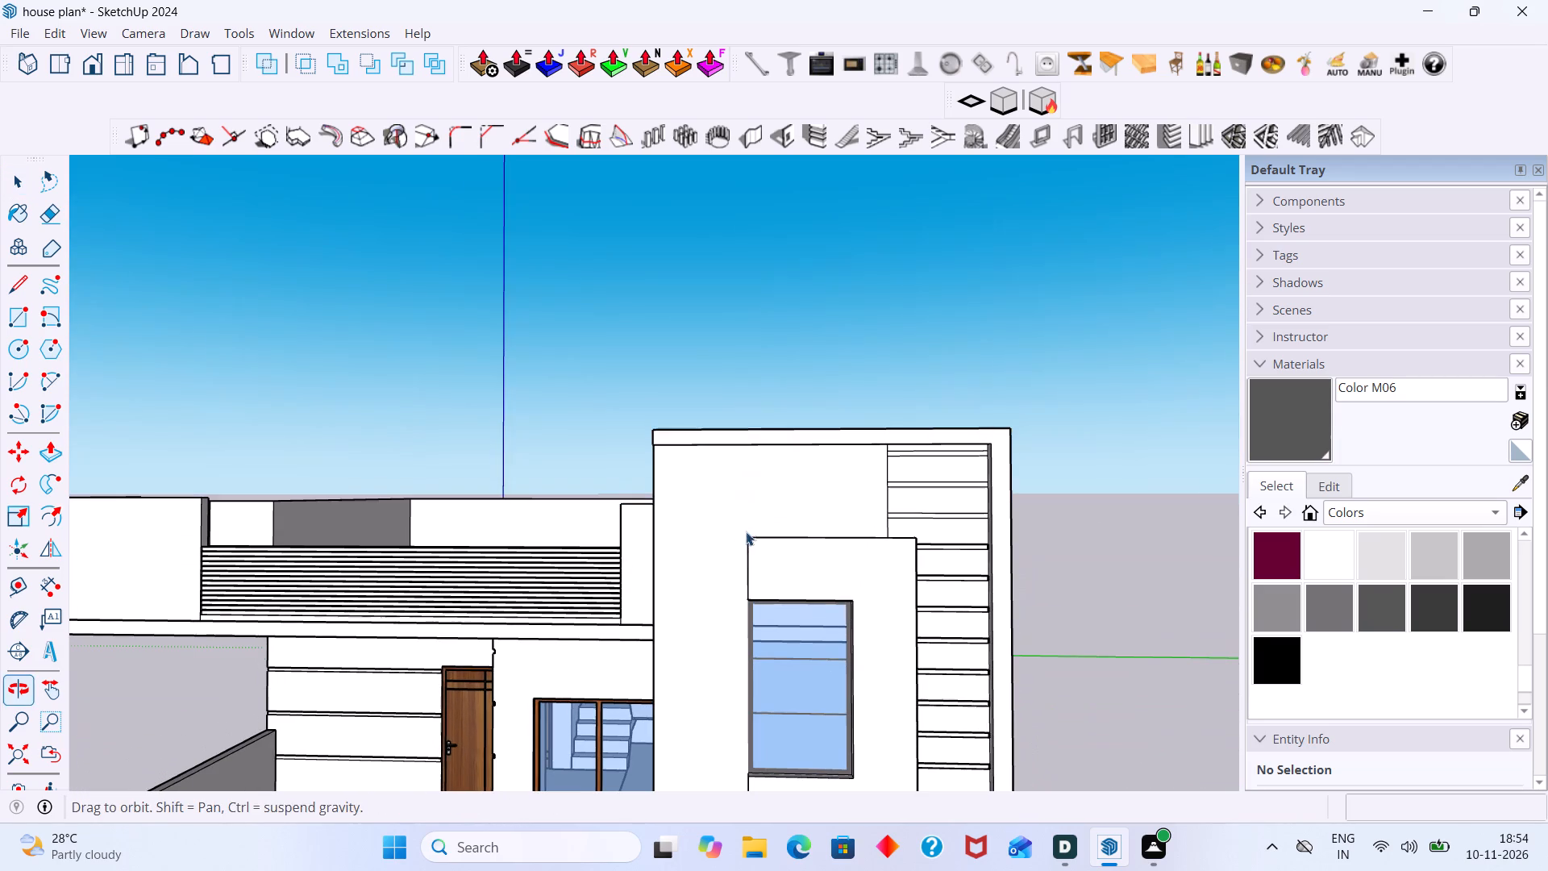
pyautogui.moveTo(746, 531); pyautogui.dragTo(746, 533, button='middle')
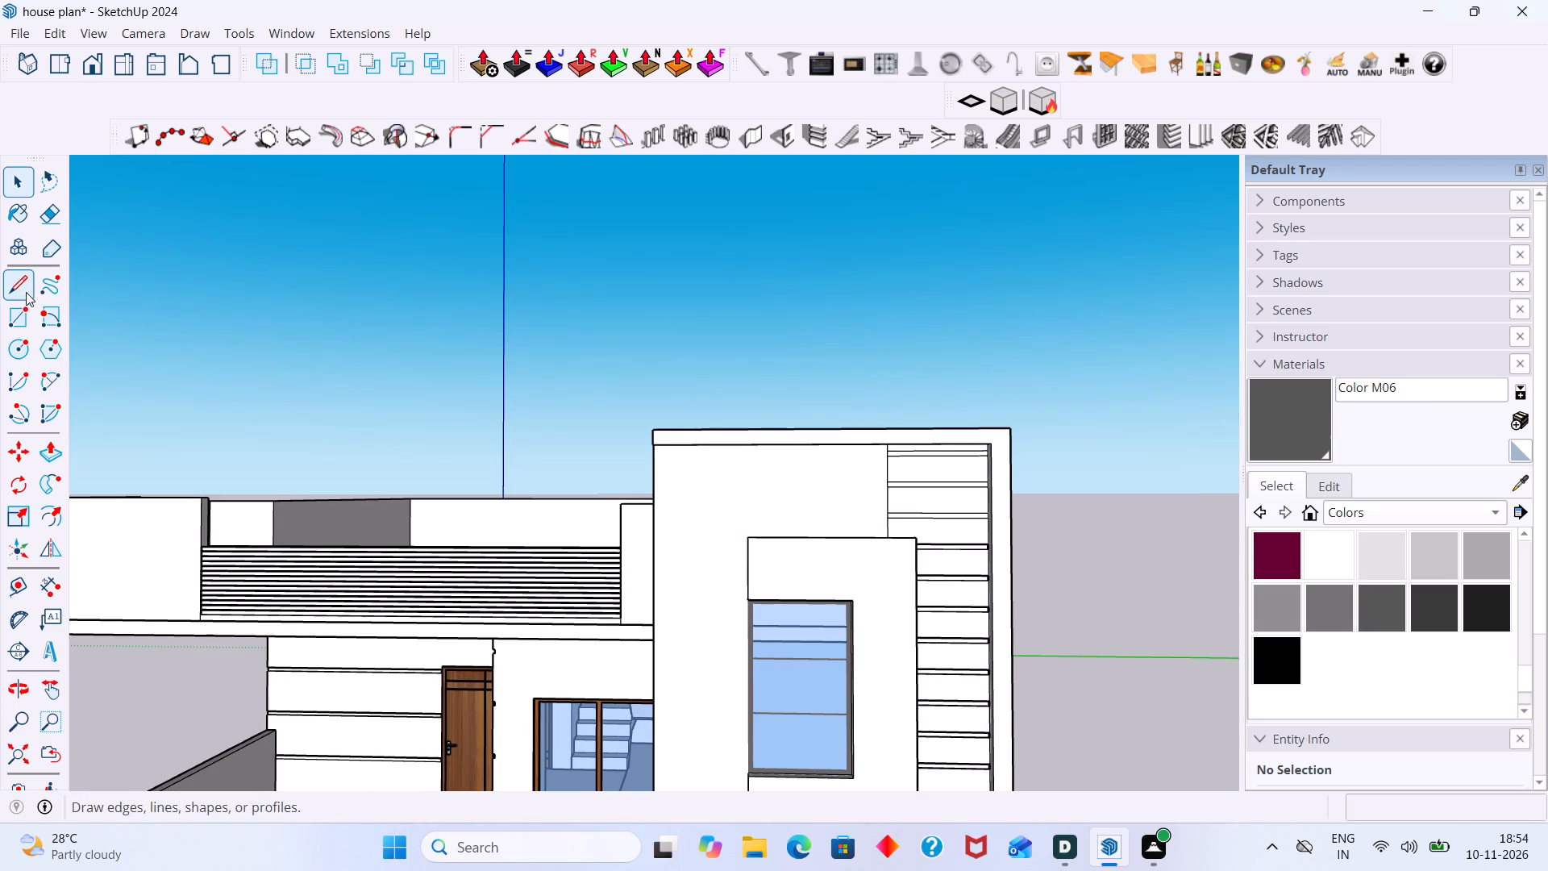
pyautogui.click(12, 285)
pyautogui.moveTo(662, 571); pyautogui.dragTo(676, 660, button='middle')
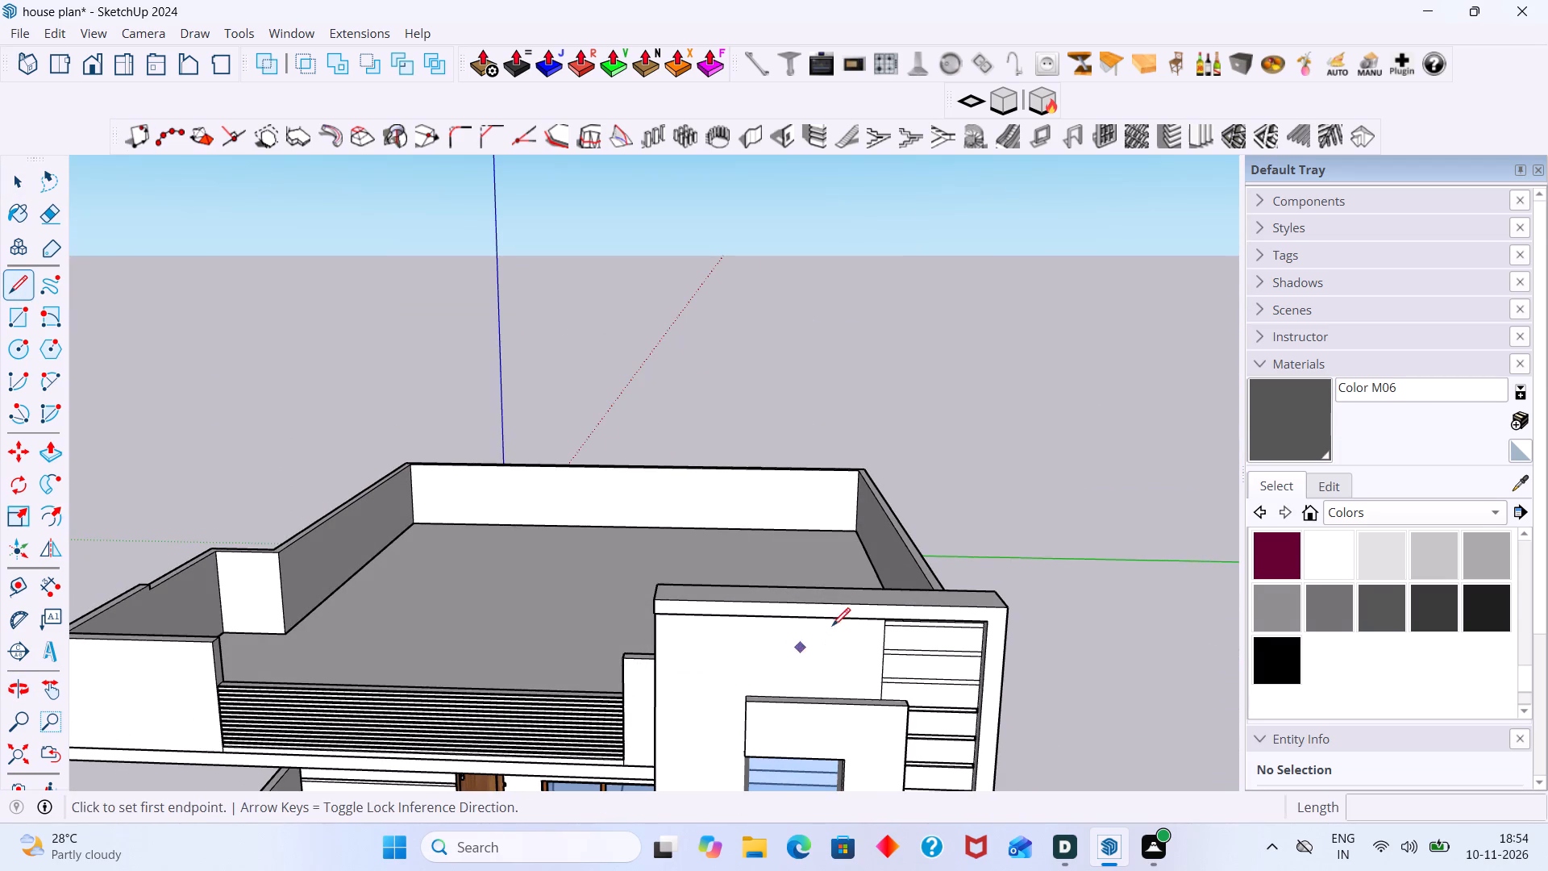
pyautogui.scroll(10, 794, 701)
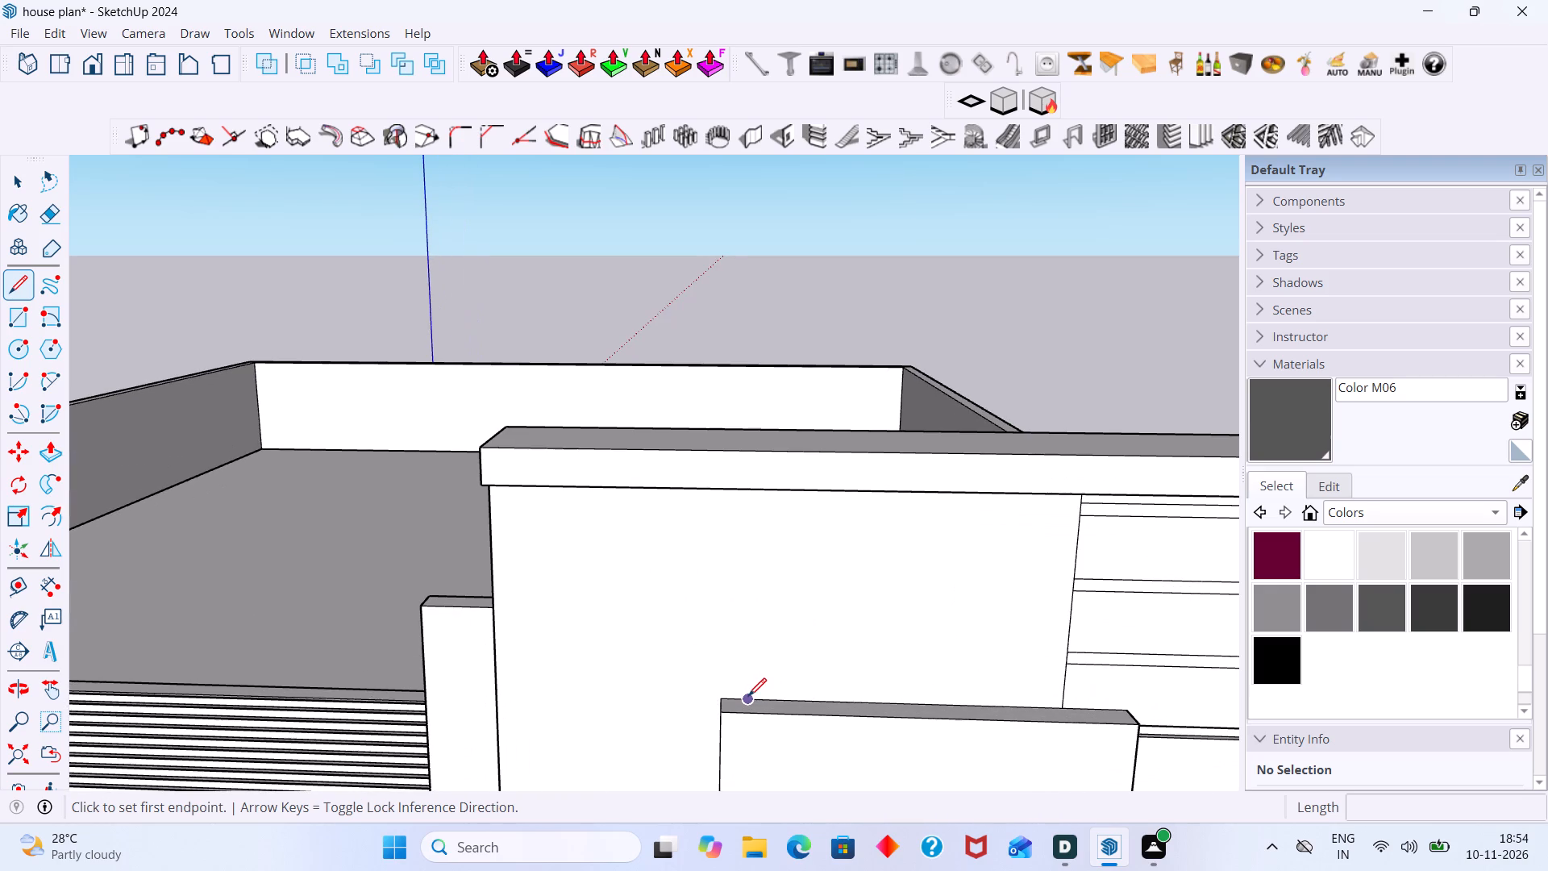
pyautogui.scroll(-7, 749, 681)
pyautogui.moveTo(772, 750); pyautogui.dragTo(775, 659, button='middle')
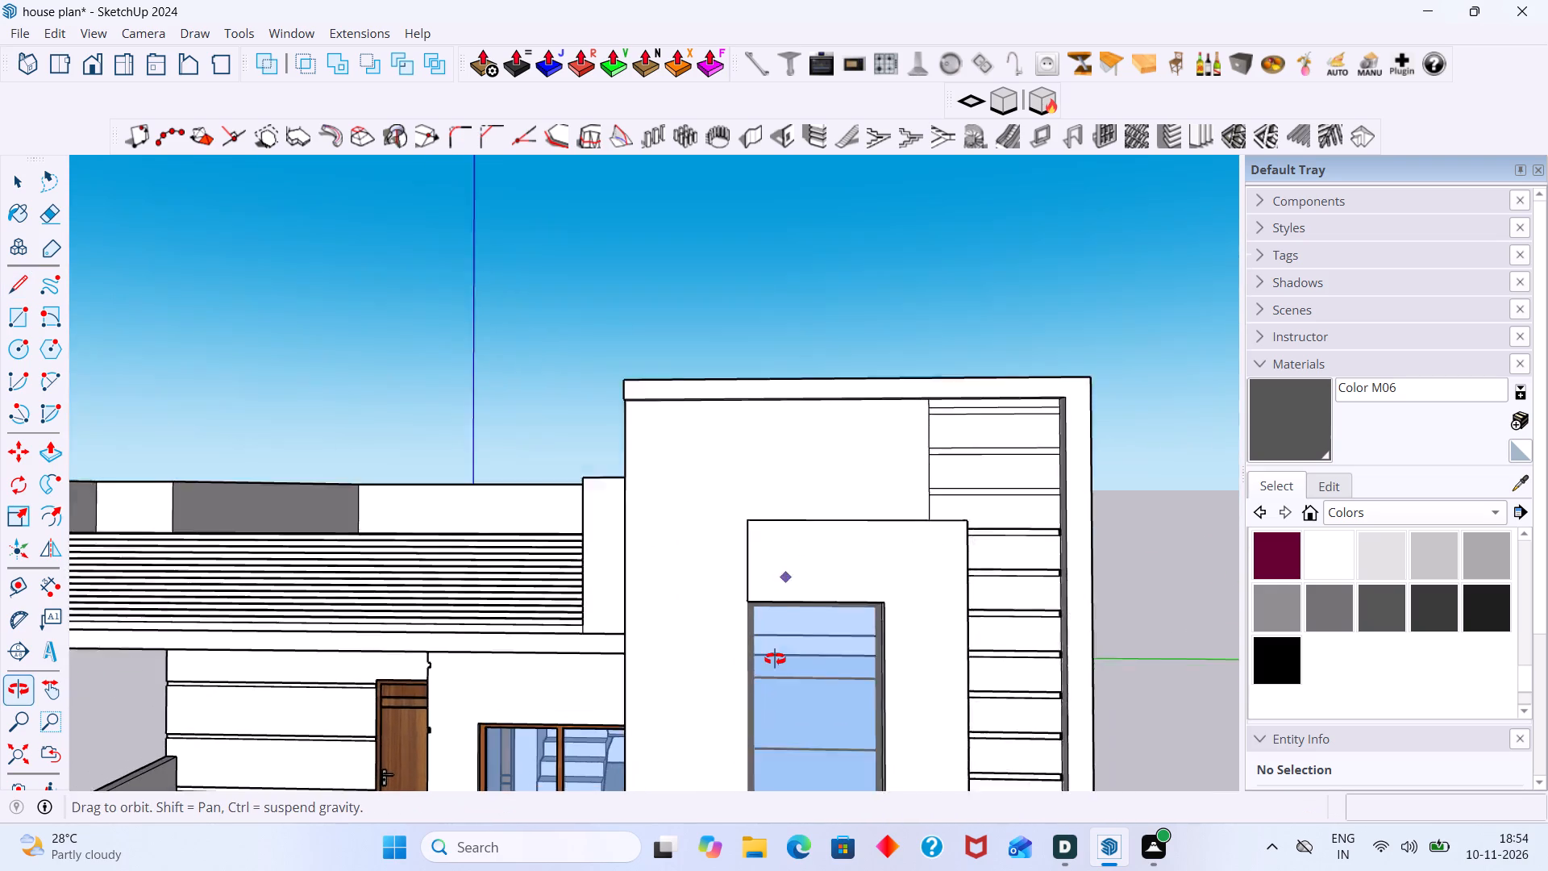
pyautogui.moveTo(775, 659); pyautogui.dragTo(776, 663, button='middle')
pyautogui.scroll(5, 750, 555)
pyautogui.moveTo(756, 532); pyautogui.dragTo(725, 682, button='middle')
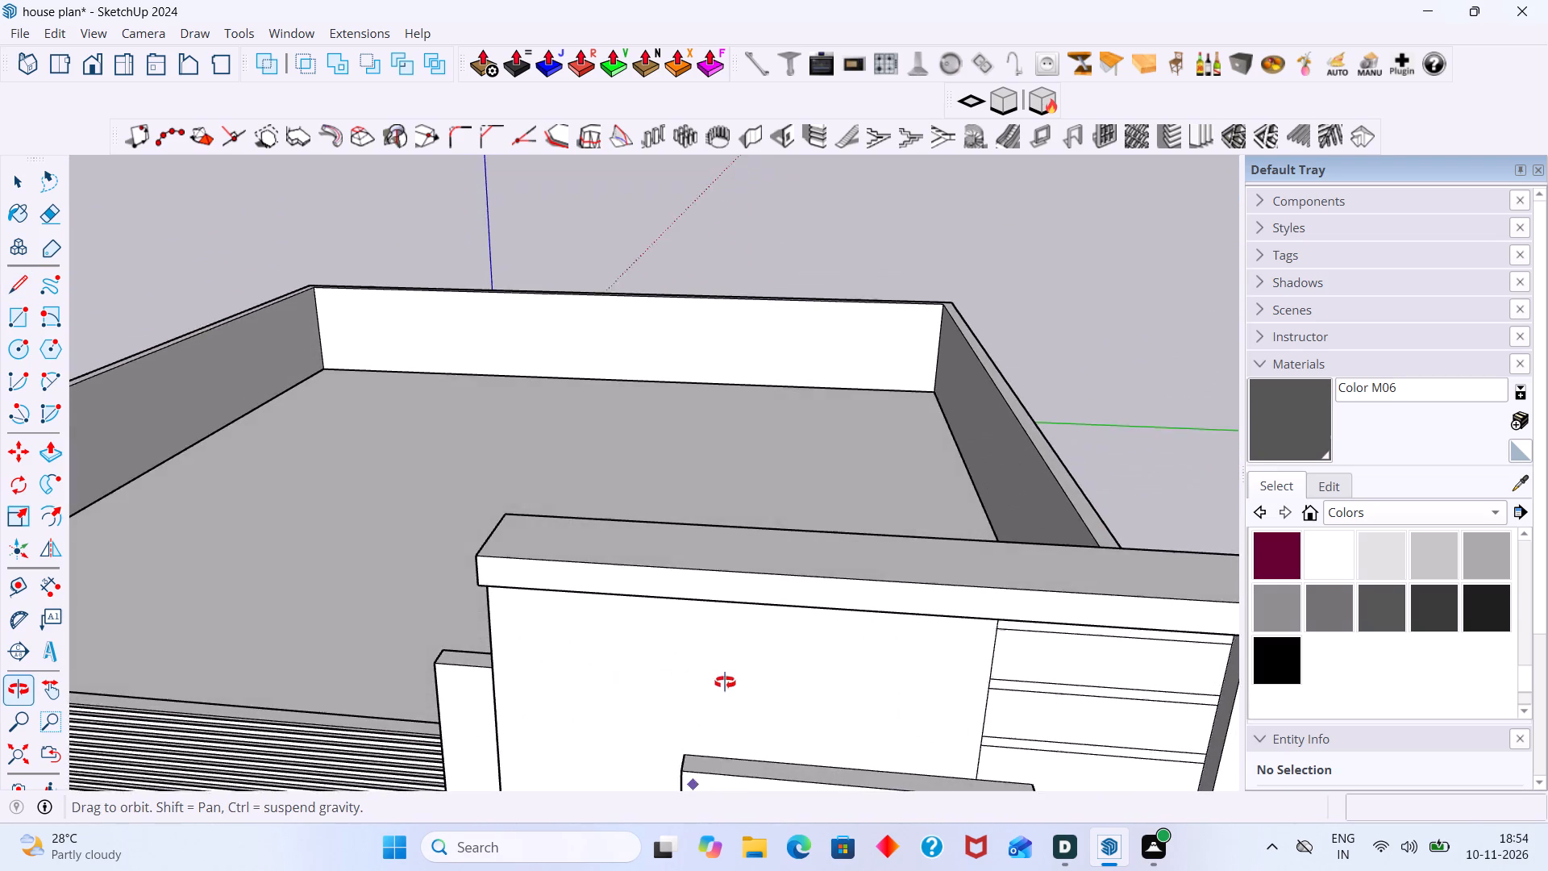
pyautogui.moveTo(725, 682); pyautogui.dragTo(730, 683, button='middle')
pyautogui.scroll(4, 709, 720)
pyautogui.click(690, 762)
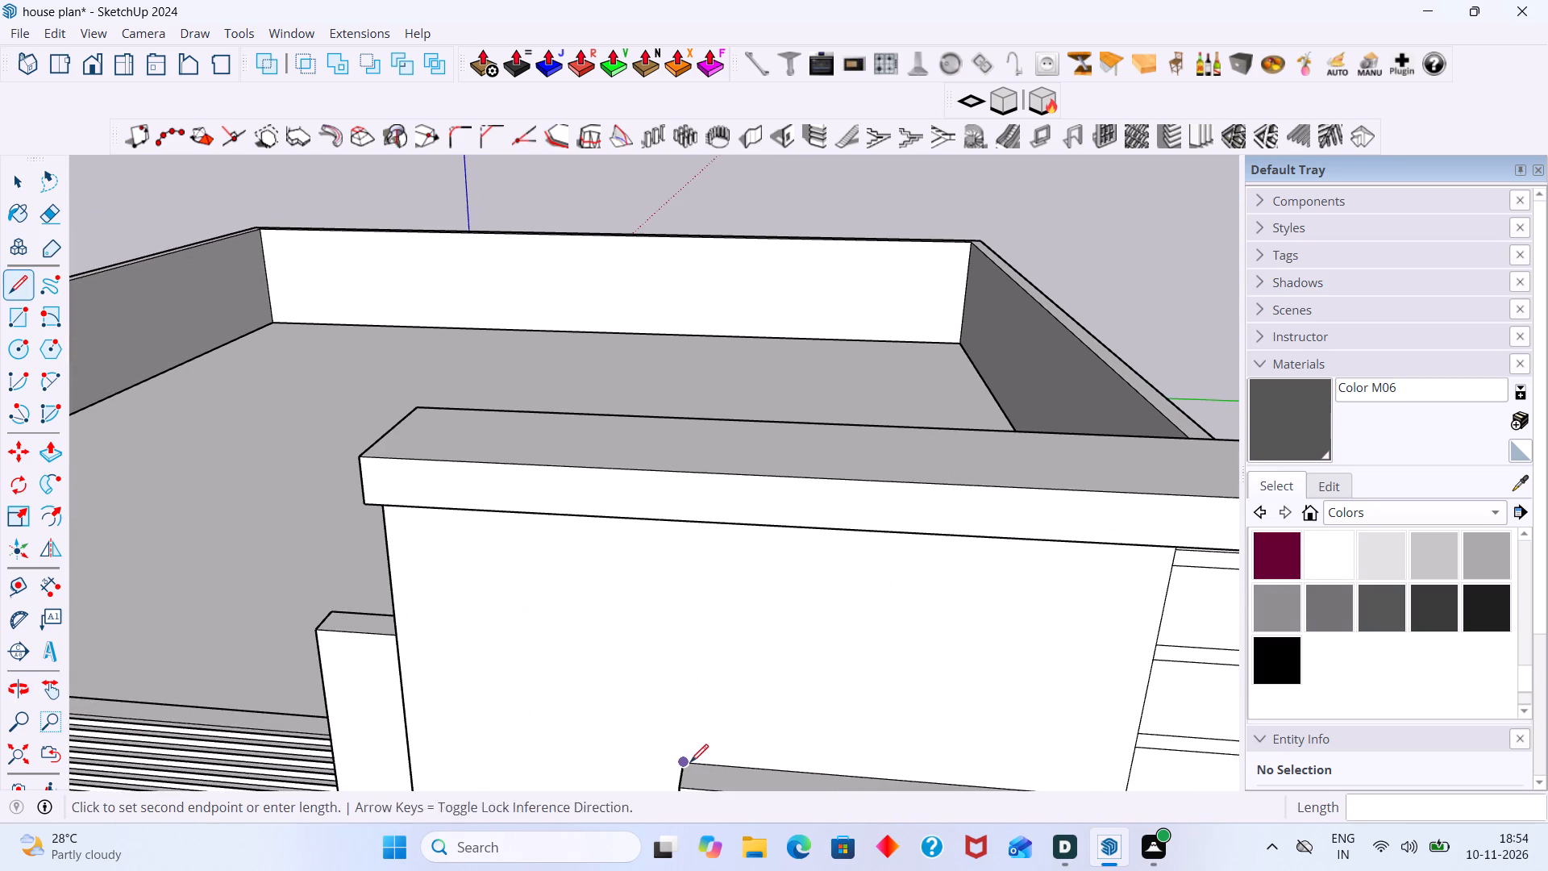
pyautogui.moveTo(670, 549); pyautogui.dragTo(714, 370, button='middle')
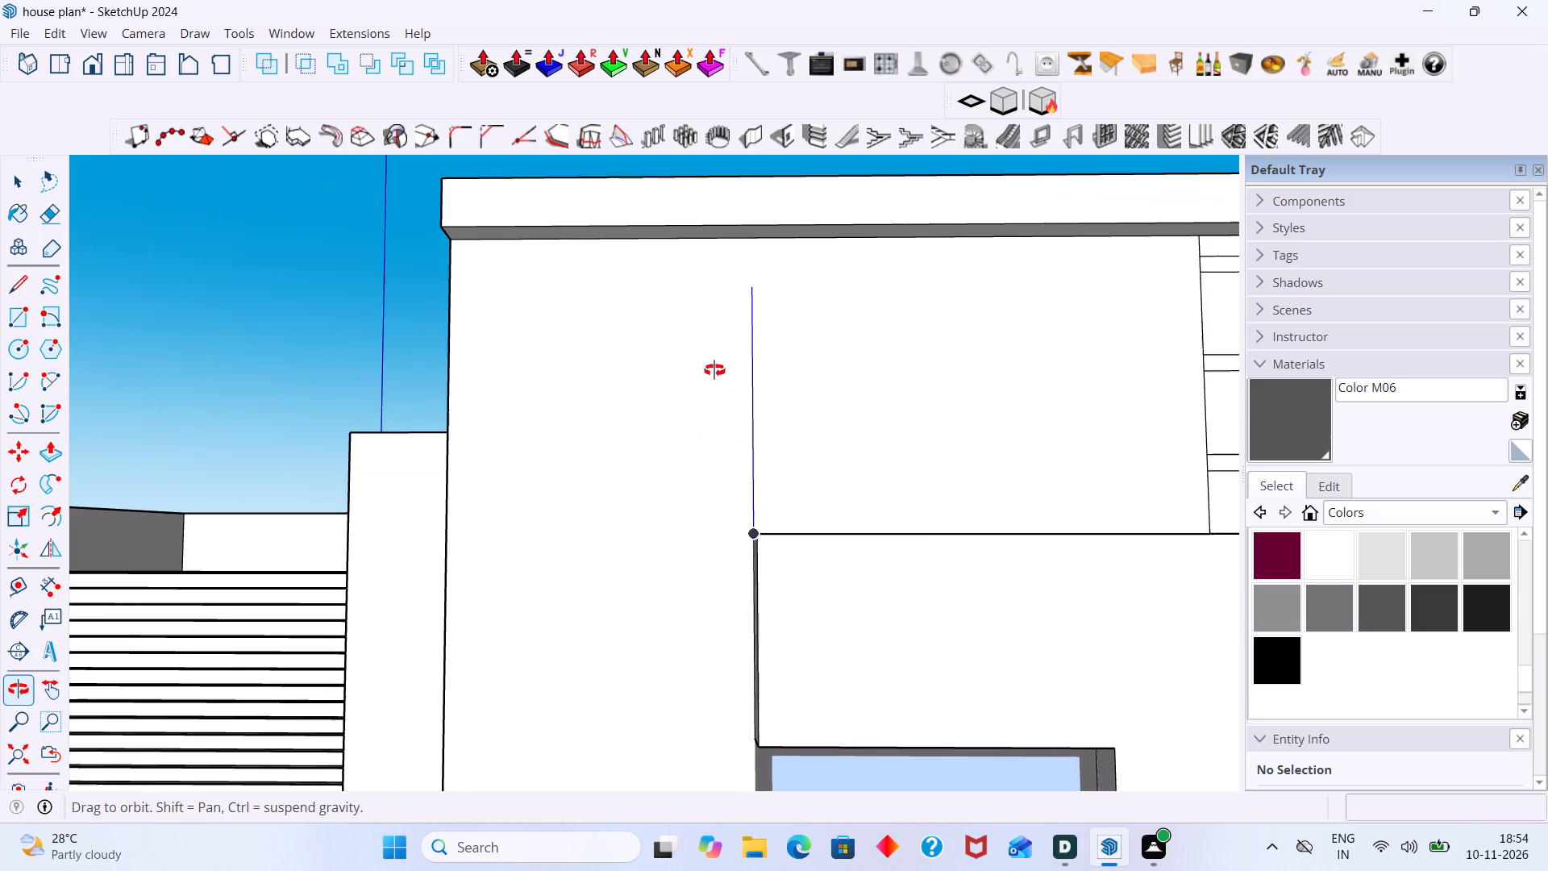
pyautogui.moveTo(714, 370); pyautogui.dragTo(714, 373, button='middle')
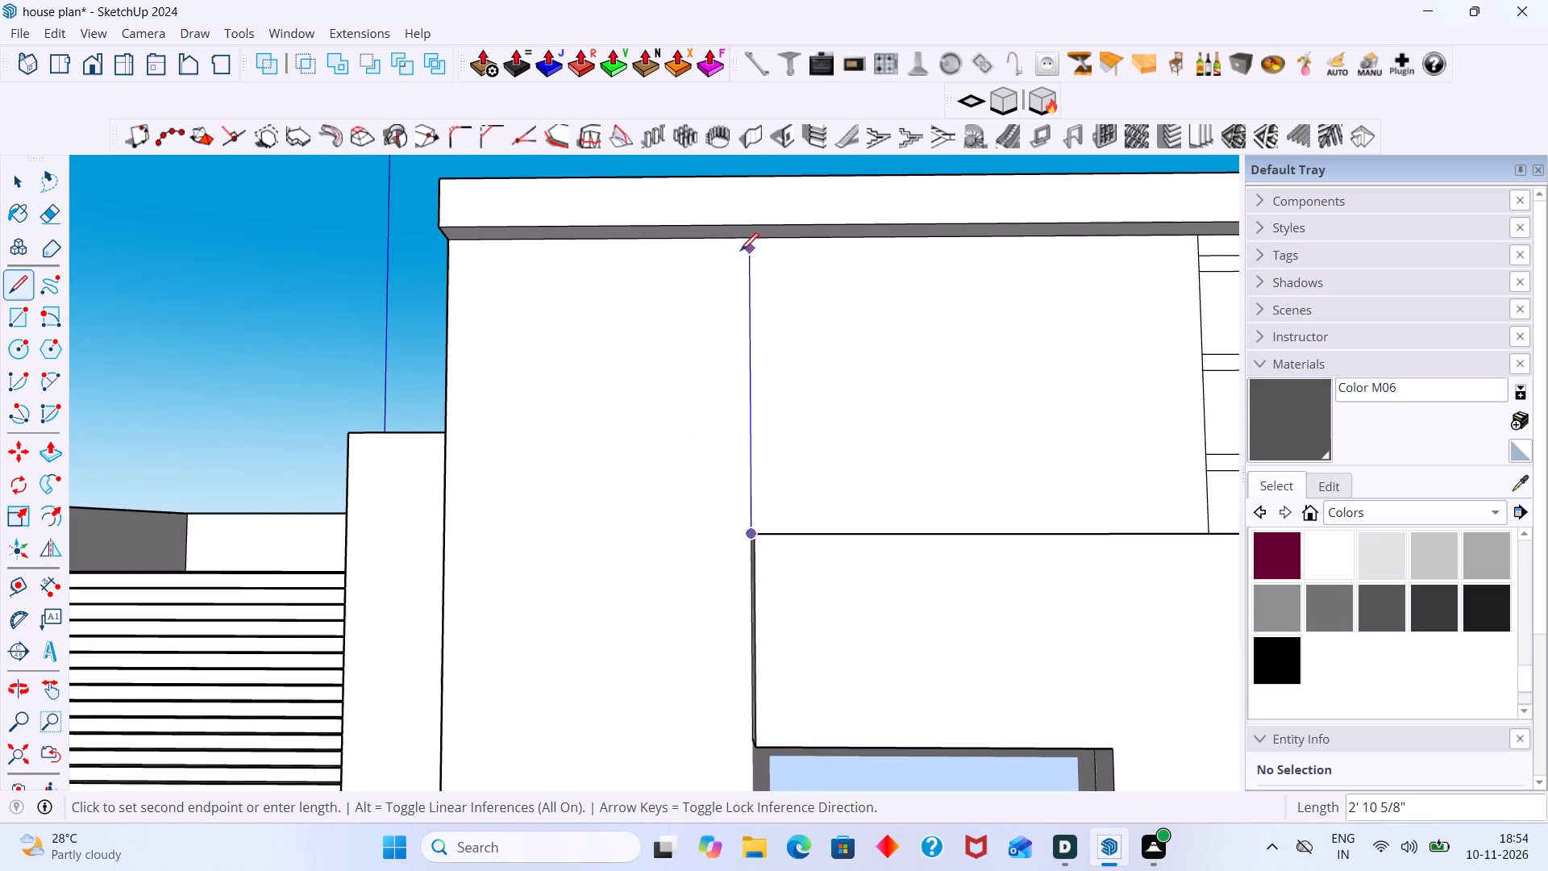
pyautogui.click(745, 239)
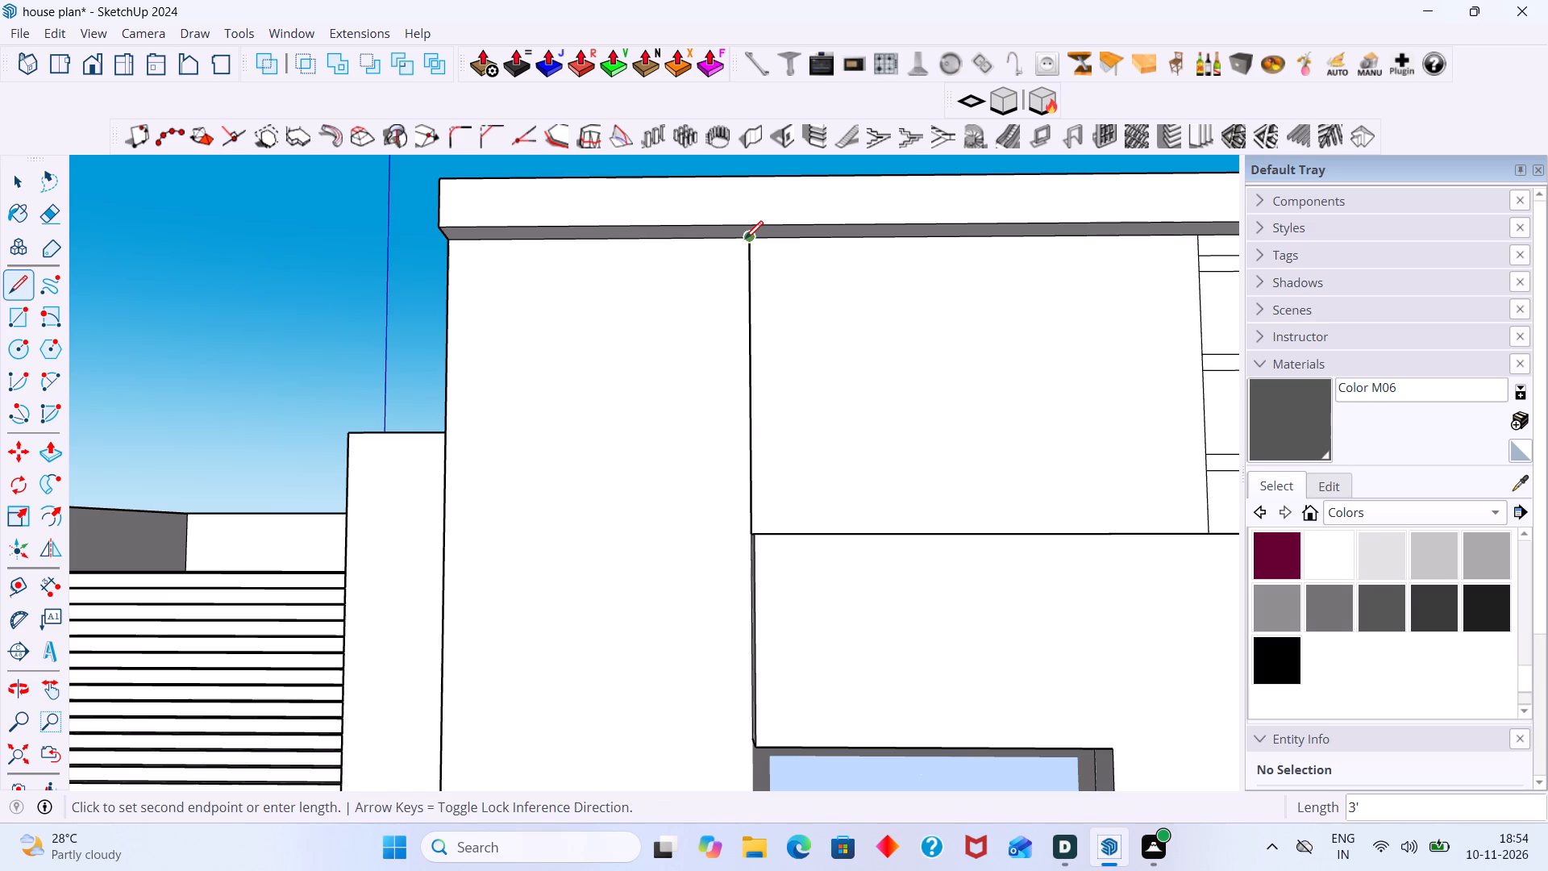
pyautogui.press('space')
# Inside the wall group, extend the upper arm of the window surround about 6 5/16" toward the terrace, and leave the group.
pyautogui.scroll(-5, 739, 548)
pyautogui.moveTo(755, 572); pyautogui.dragTo(901, 580, button='middle')
pyautogui.scroll(5, 927, 580)
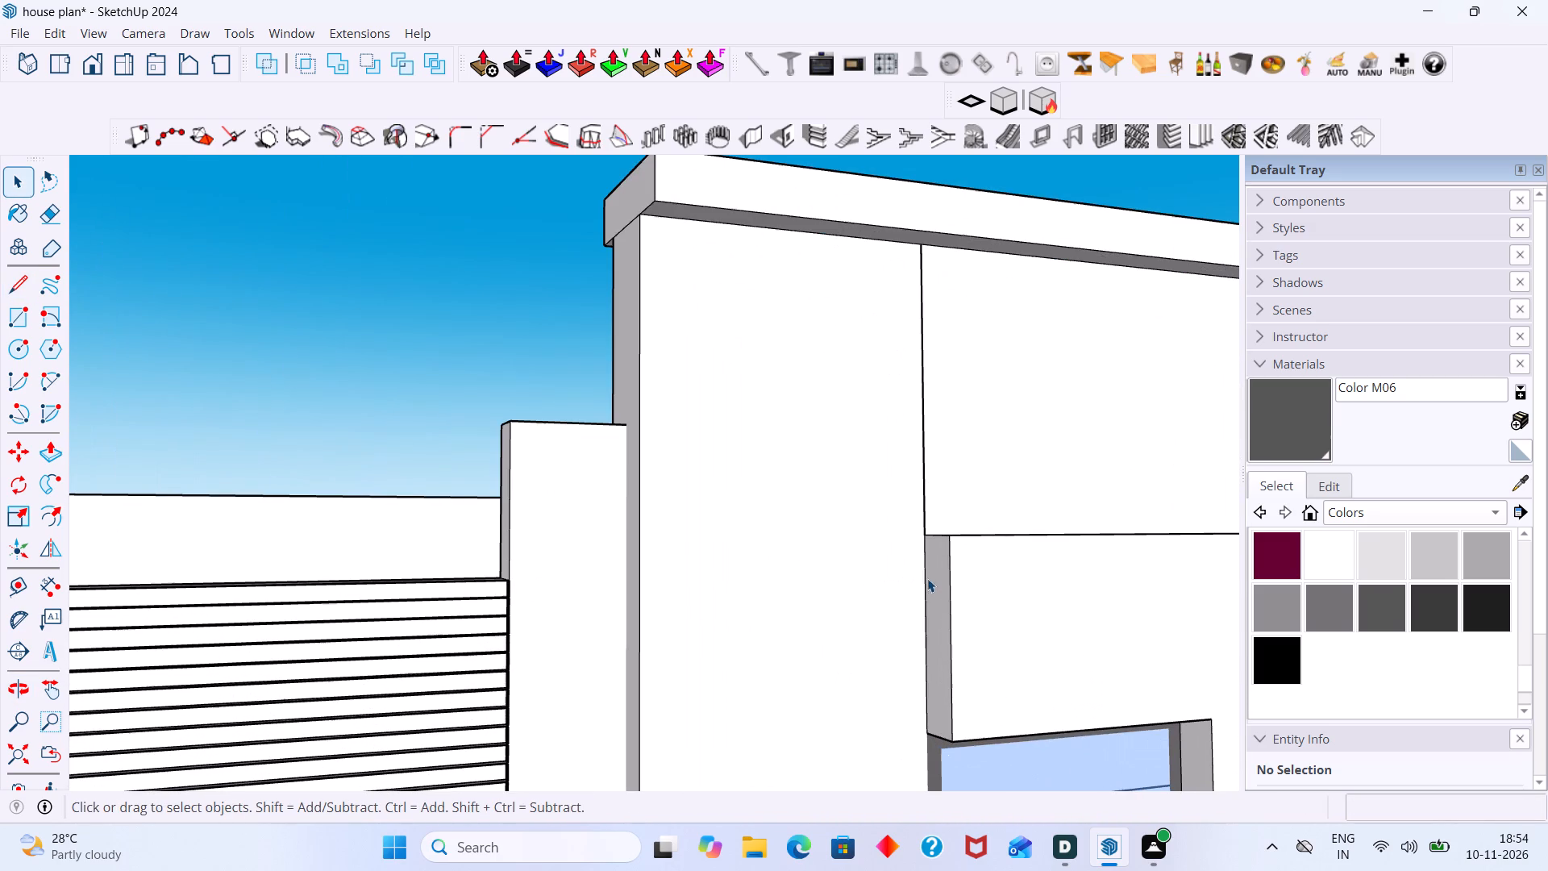
pyautogui.scroll(2, 935, 571)
pyautogui.click(932, 571)
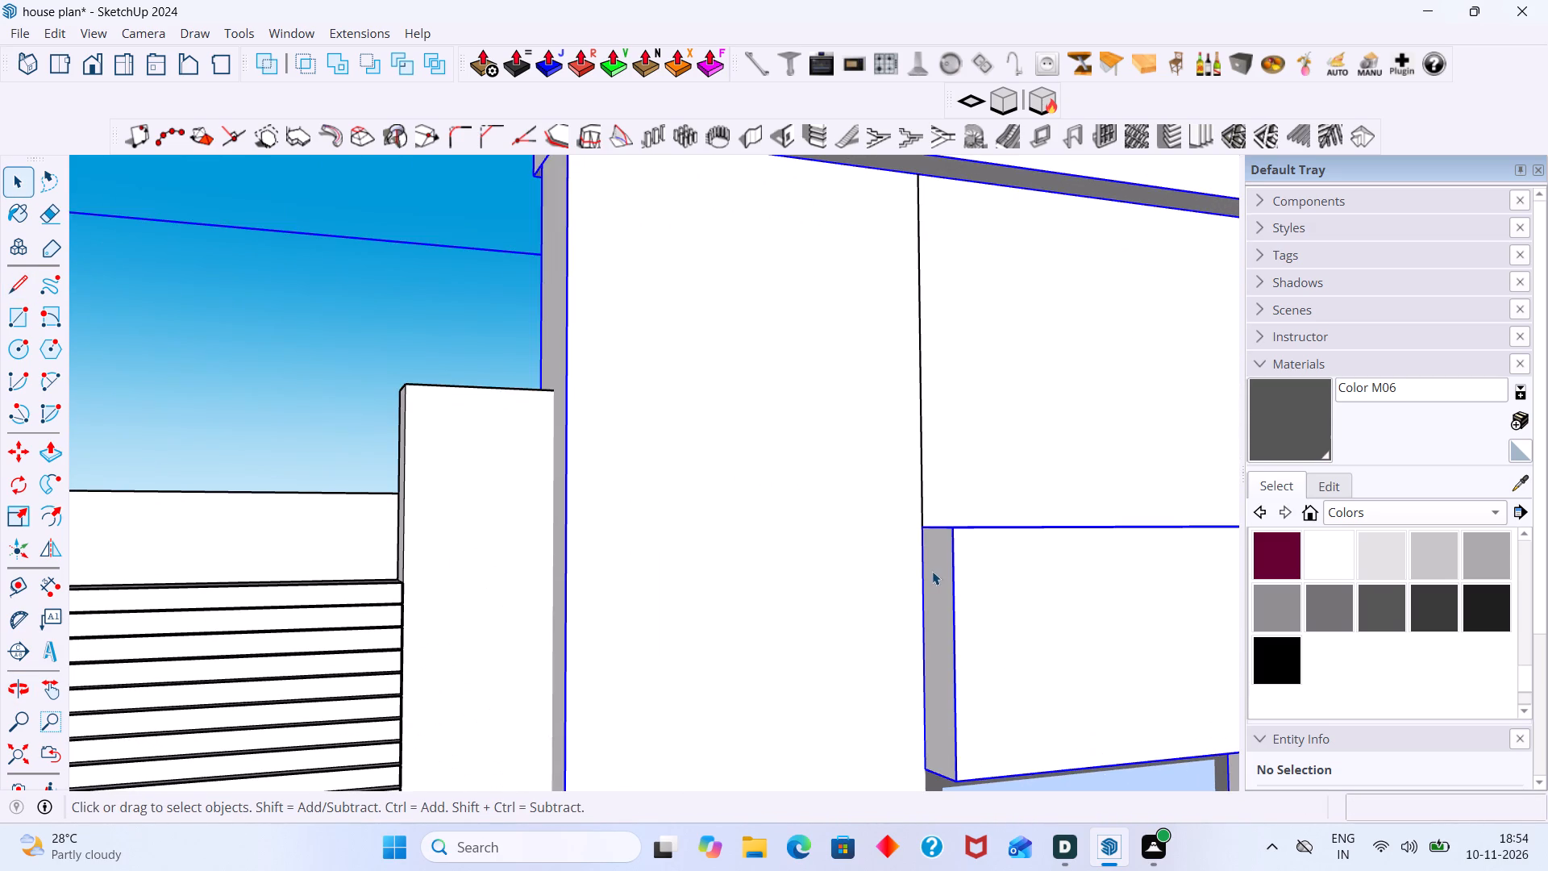
pyautogui.doubleClick(932, 571)
pyautogui.click(950, 601)
pyautogui.press('p')
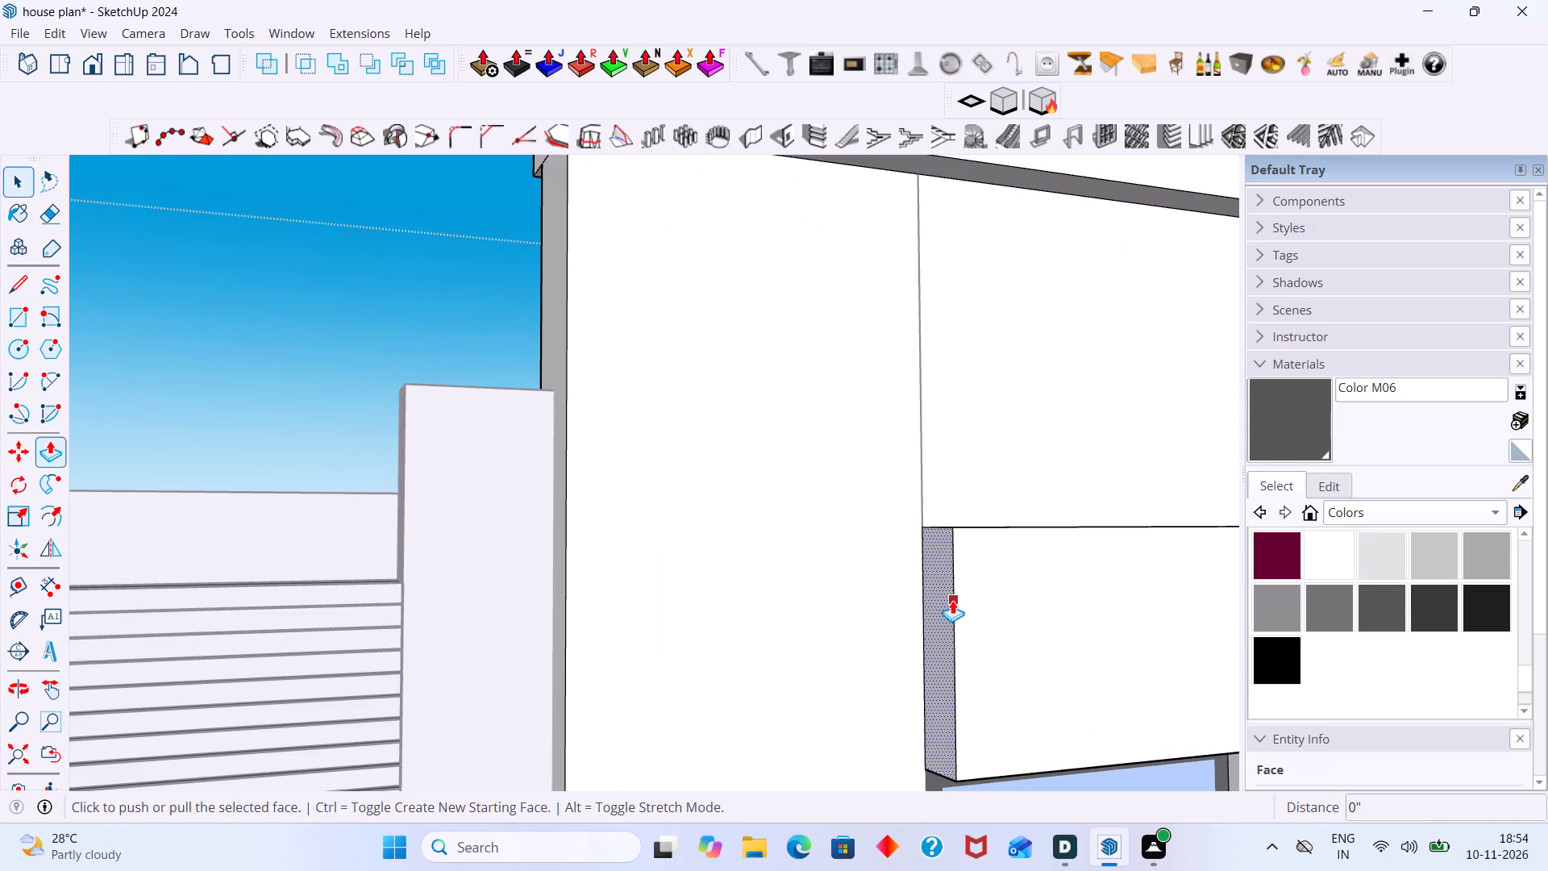
pyautogui.click(952, 600)
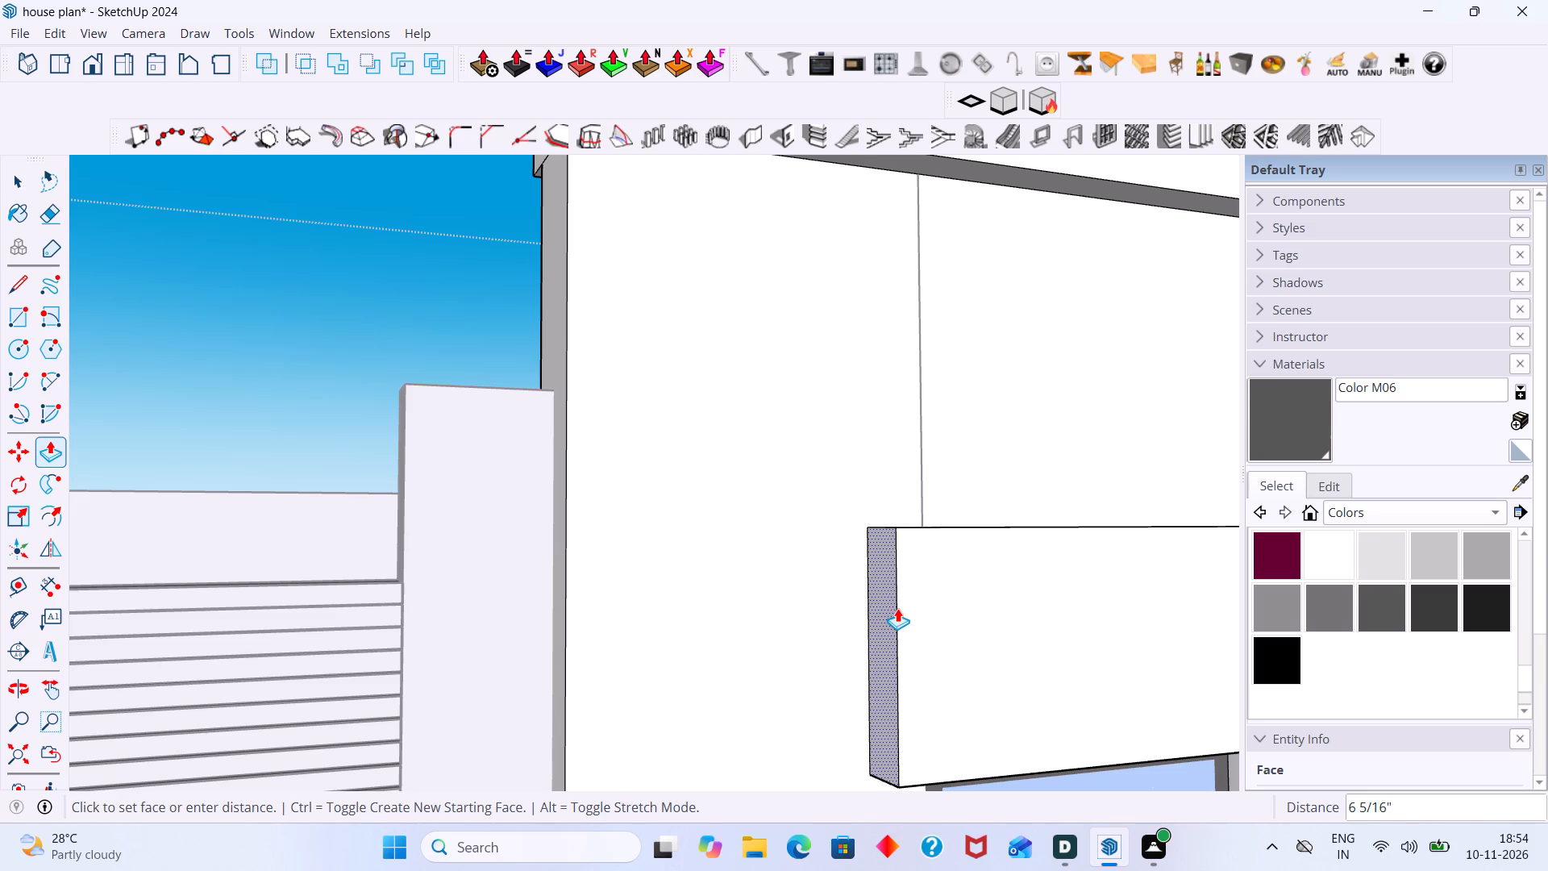
pyautogui.click(897, 608)
pyautogui.scroll(-20, 953, 562)
pyautogui.scroll(-1, 953, 562)
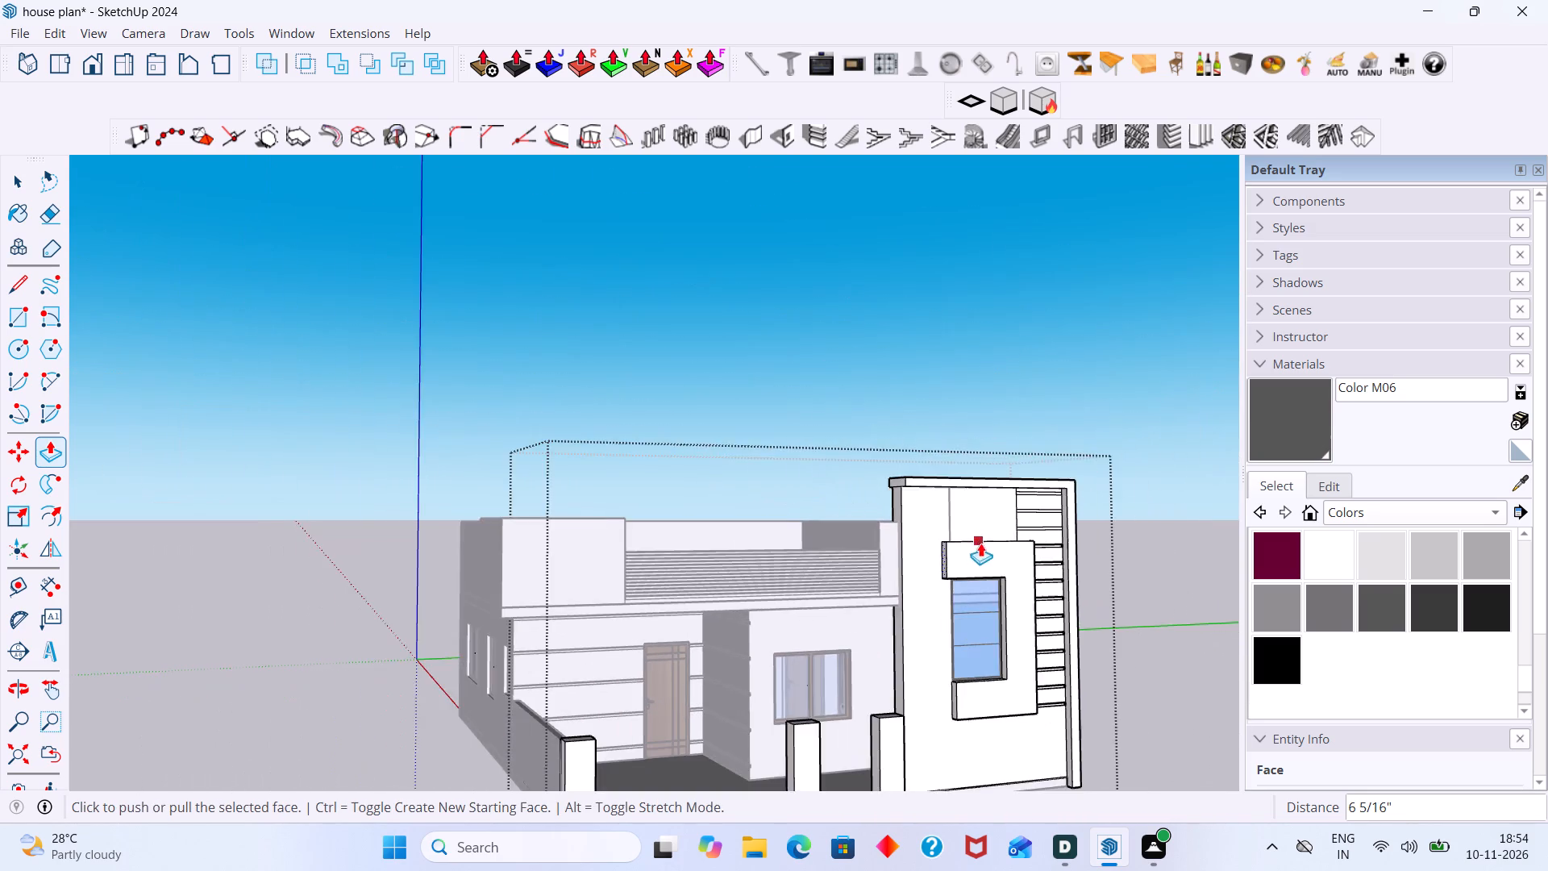
pyautogui.moveTo(980, 531); pyautogui.dragTo(917, 545, button='middle')
pyautogui.press('space')
pyautogui.click(1153, 373)
# Examine the front elevation, window surround, grooves and terrace parapet from several angles.
pyautogui.scroll(-4, 997, 440)
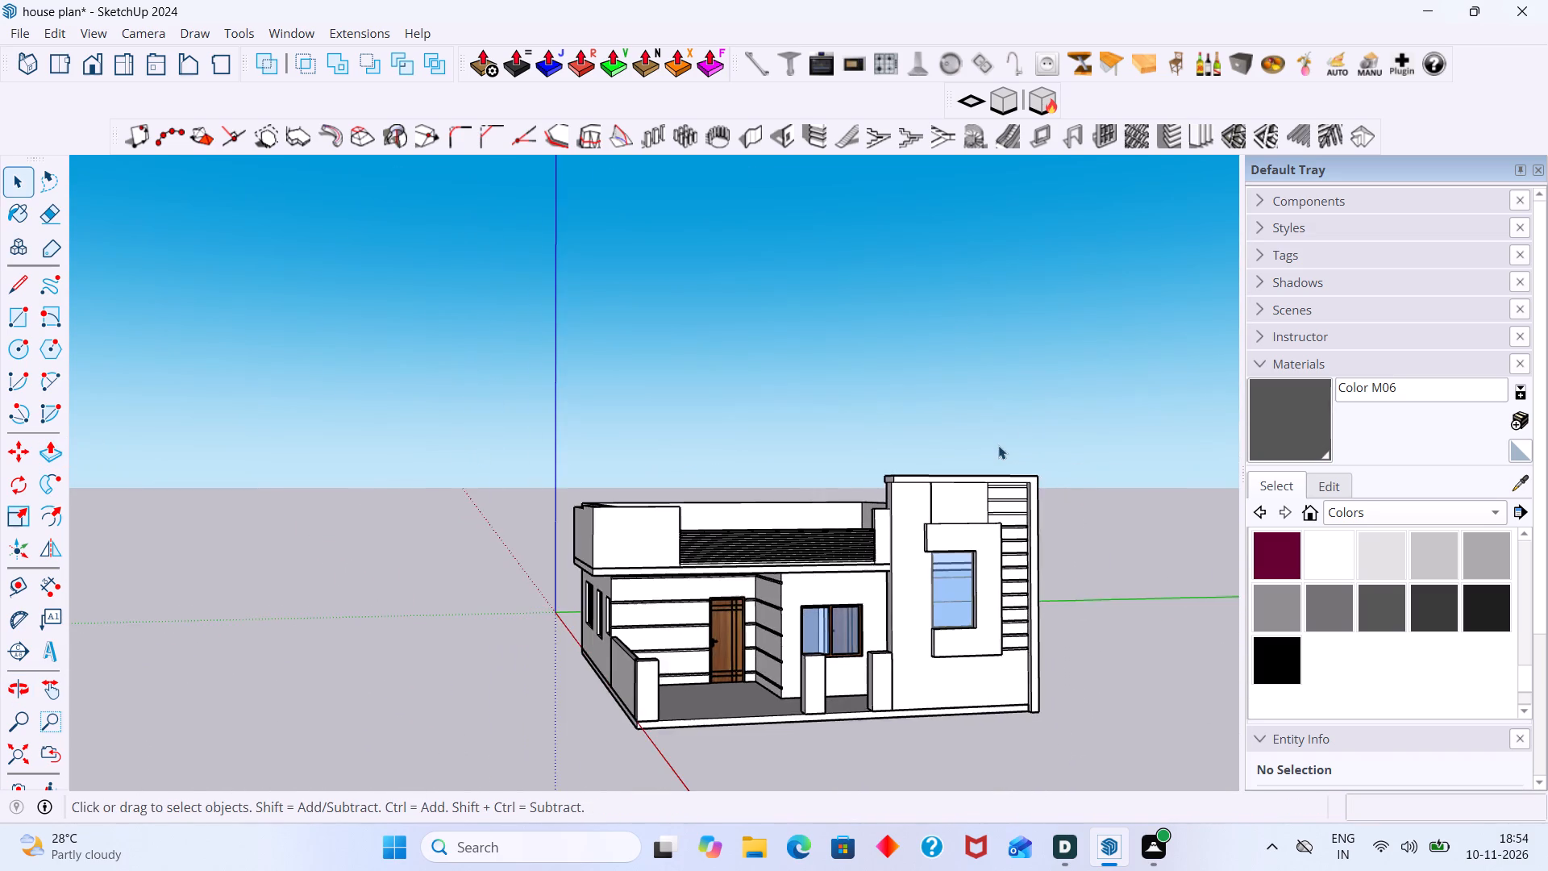
pyautogui.keyDown('shift'); pyautogui.moveTo(1002, 457); pyautogui.dragTo(789, 488, button='middle'); pyautogui.keyUp('shift')
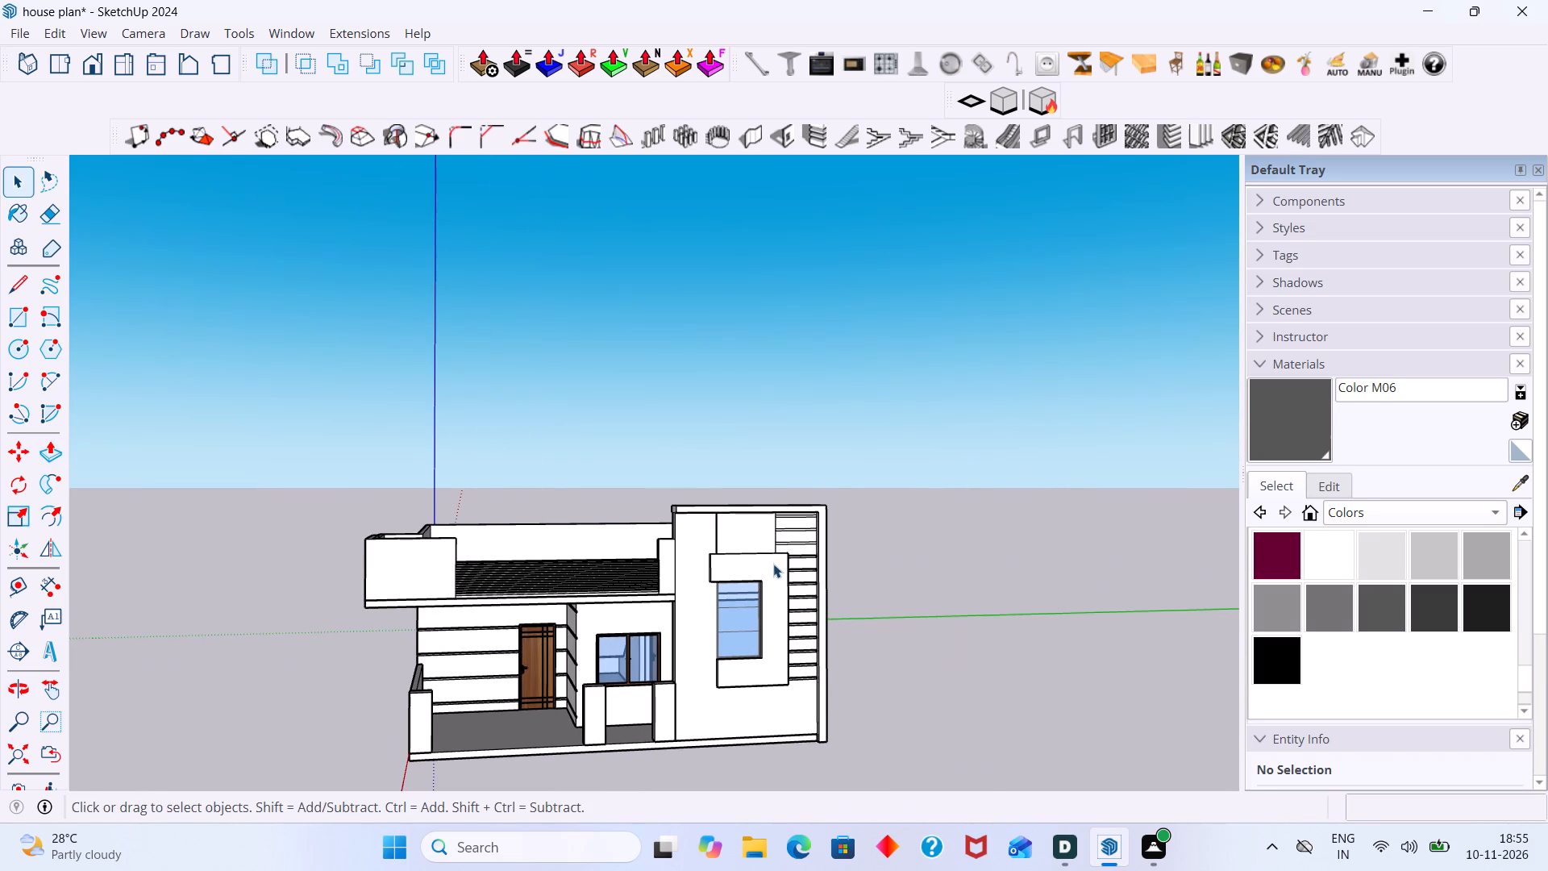
pyautogui.moveTo(778, 641); pyautogui.dragTo(829, 657, button='middle')
pyautogui.scroll(15, 789, 632)
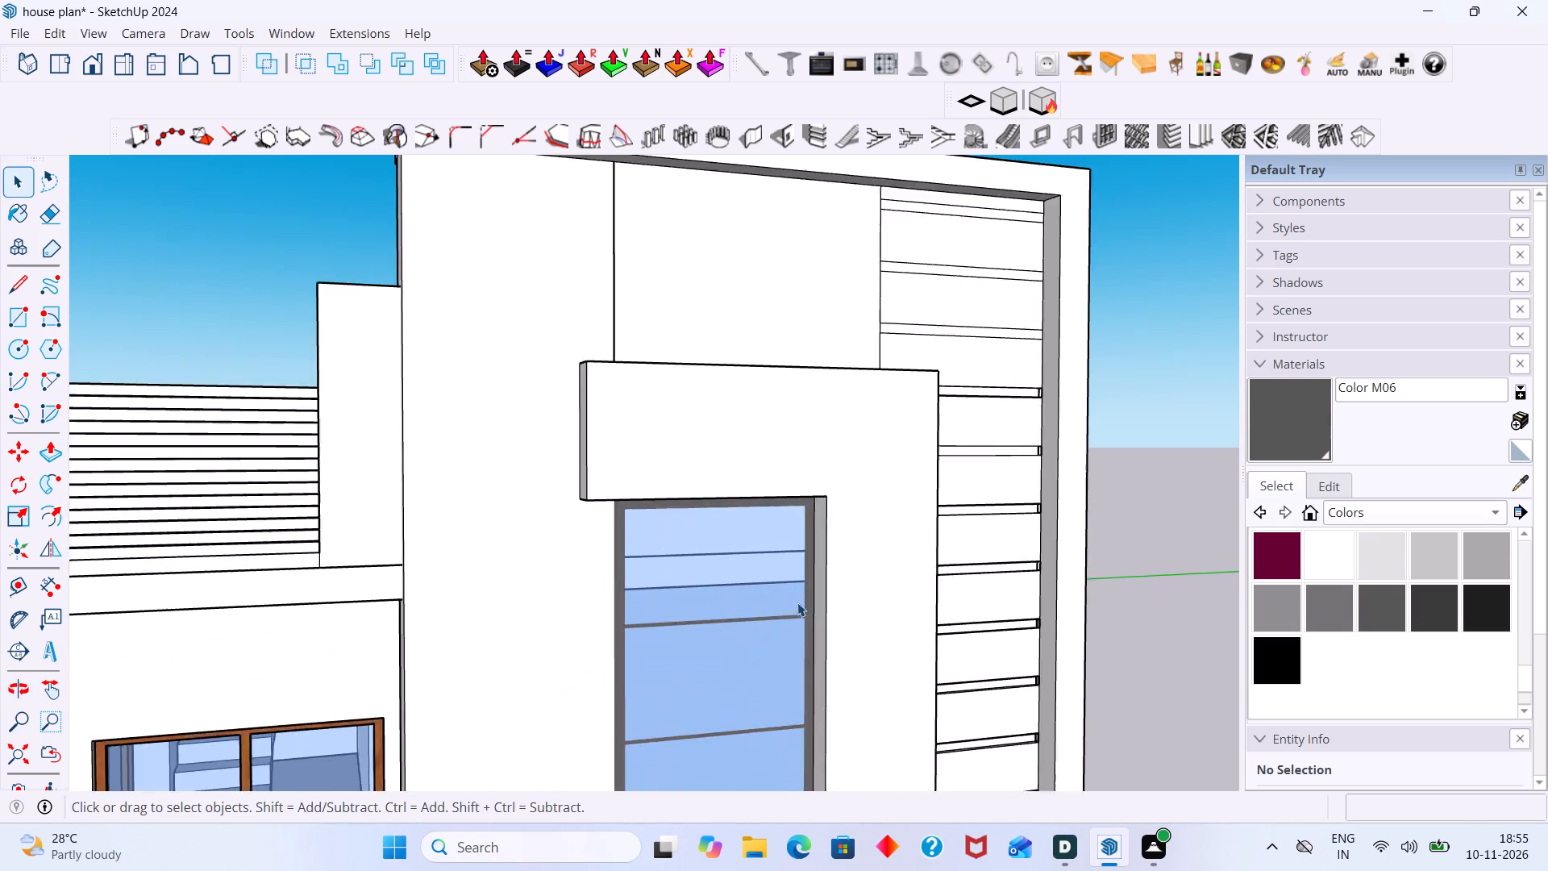
pyautogui.scroll(15, 797, 602)
pyautogui.scroll(-16, 848, 606)
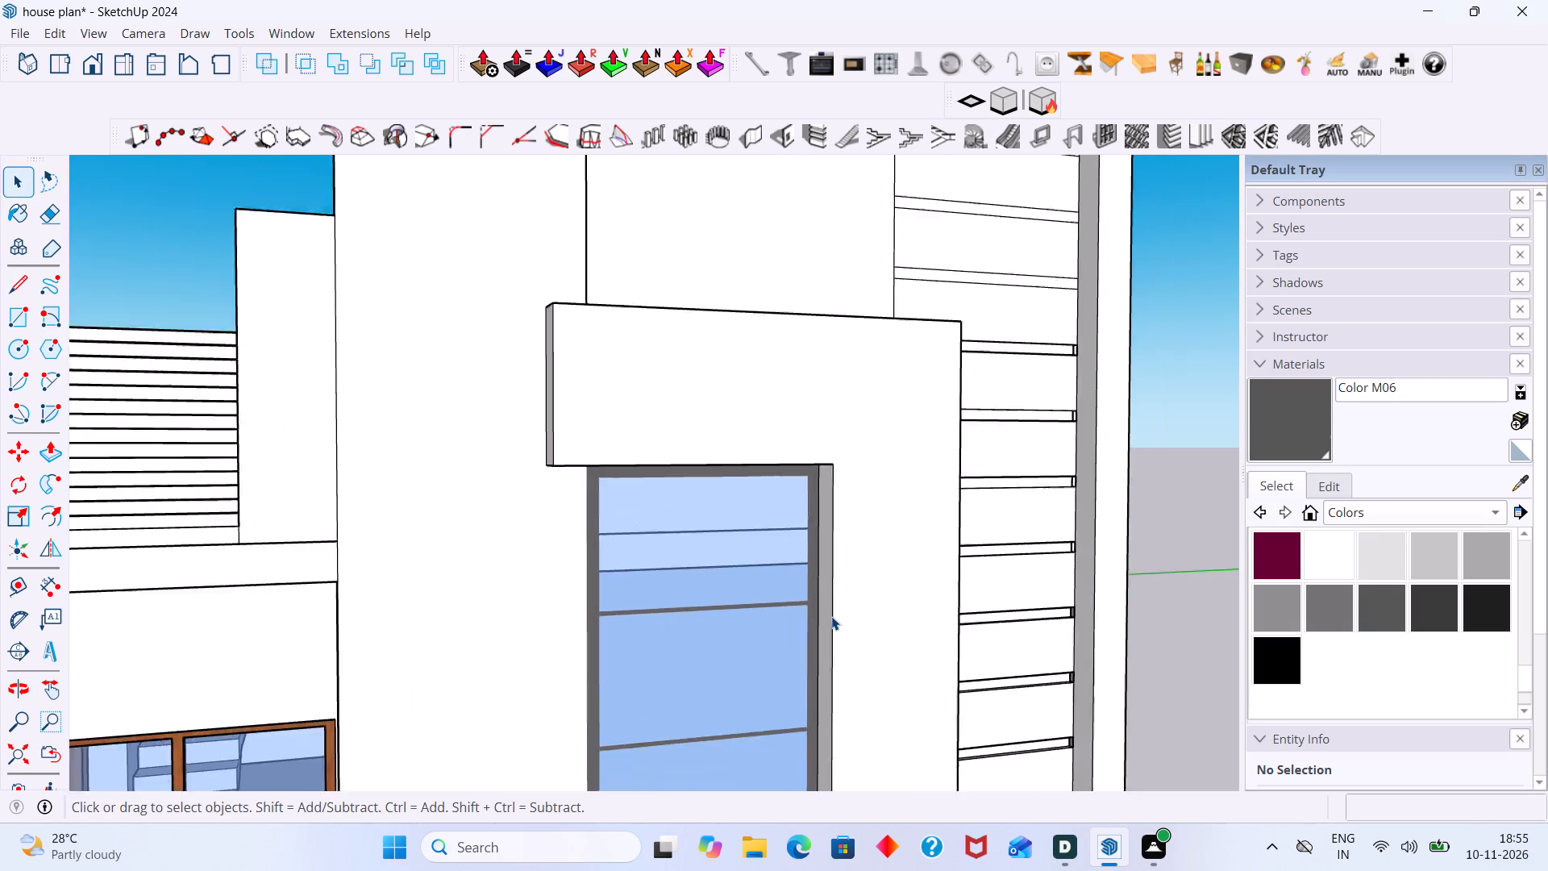
pyautogui.scroll(-7, 831, 616)
pyautogui.moveTo(894, 581); pyautogui.dragTo(815, 586, button='middle')
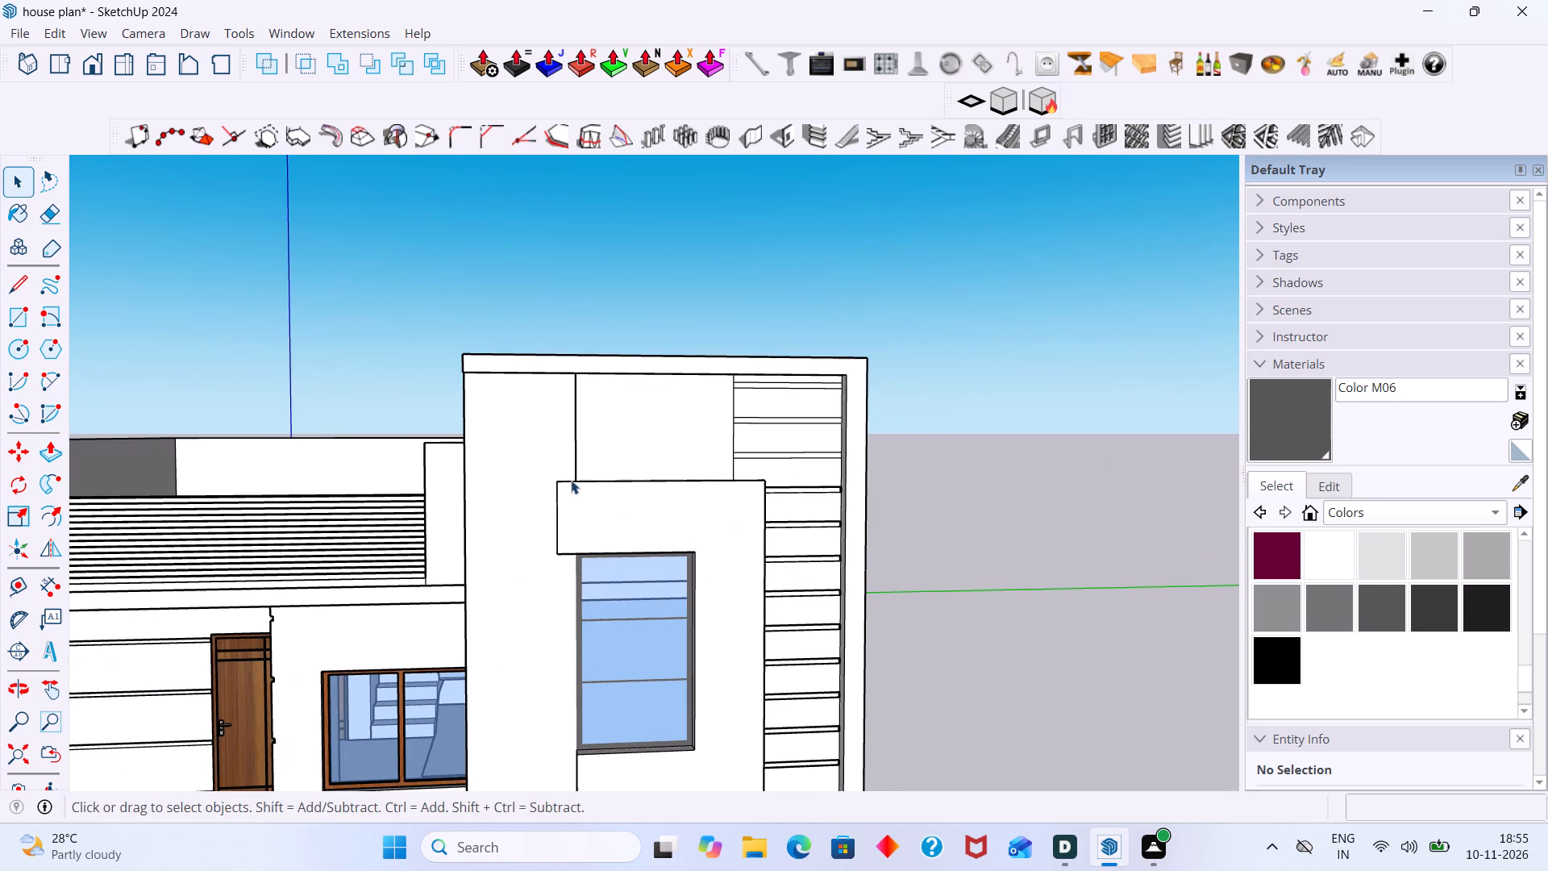
pyautogui.moveTo(560, 510); pyautogui.dragTo(697, 533, button='middle')
pyautogui.scroll(4, 759, 529)
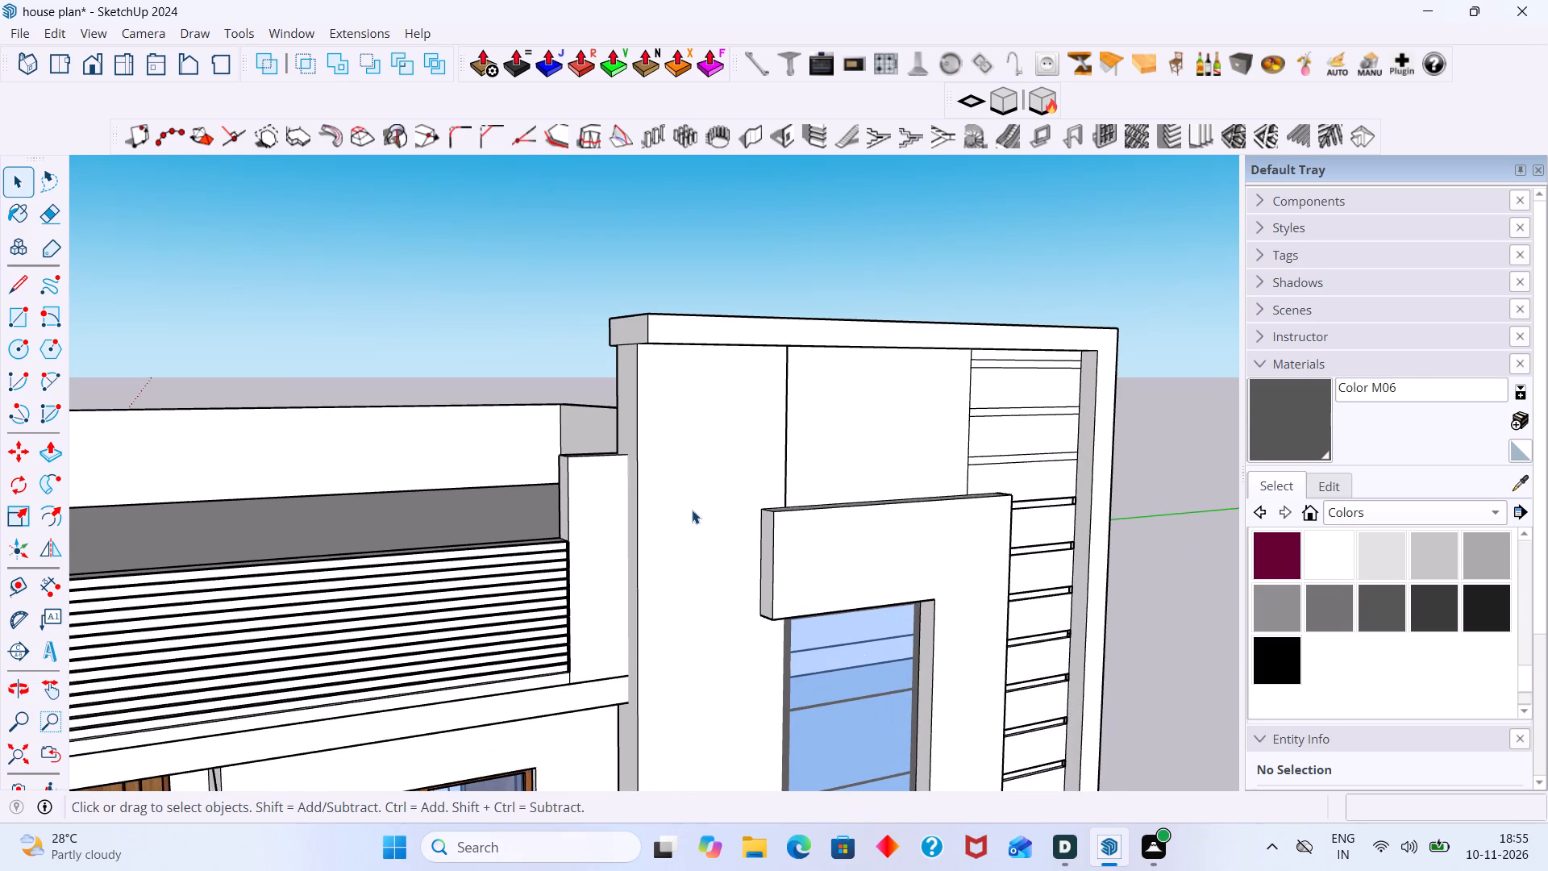
pyautogui.scroll(-4, 627, 548)
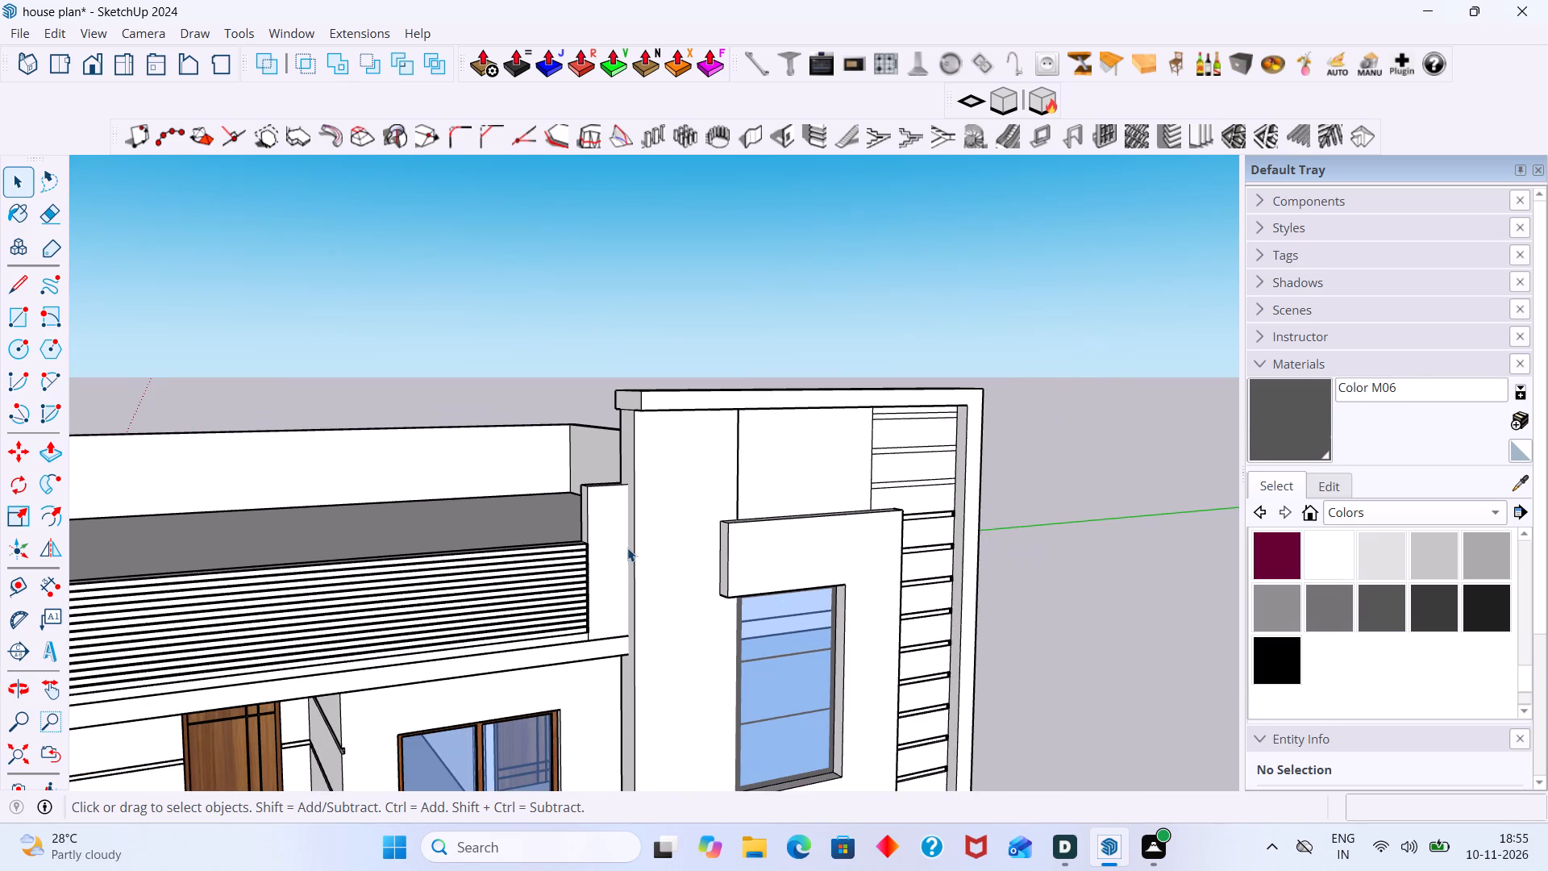
pyautogui.scroll(-8, 611, 549)
pyautogui.moveTo(561, 601); pyautogui.dragTo(761, 577, button='middle')
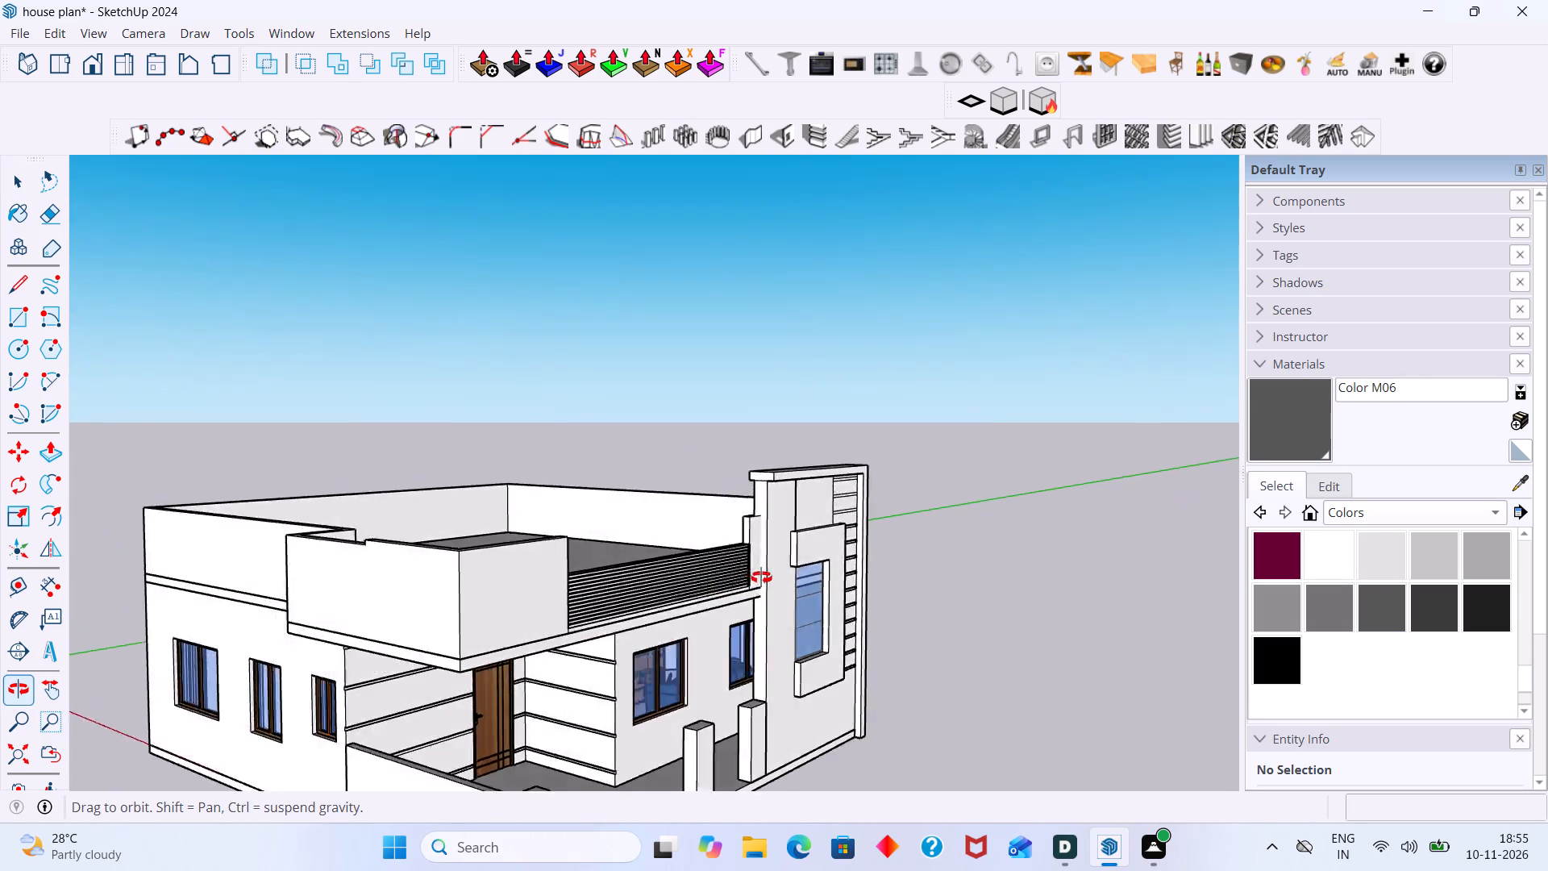
pyautogui.moveTo(761, 577); pyautogui.dragTo(879, 558, button='middle')
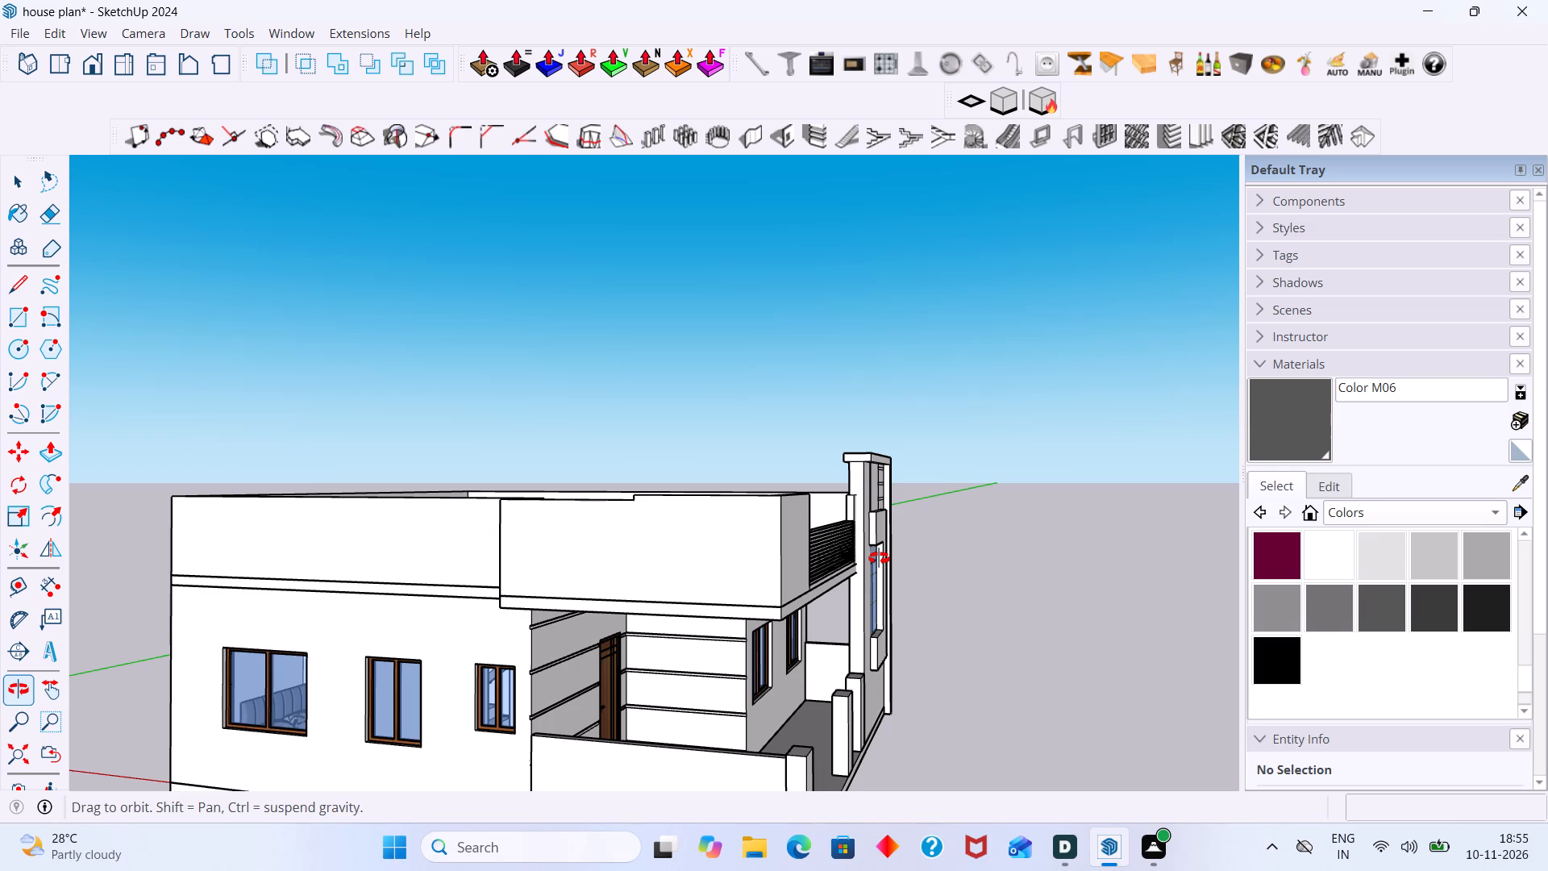
pyautogui.moveTo(879, 558); pyautogui.dragTo(842, 565, button='middle')
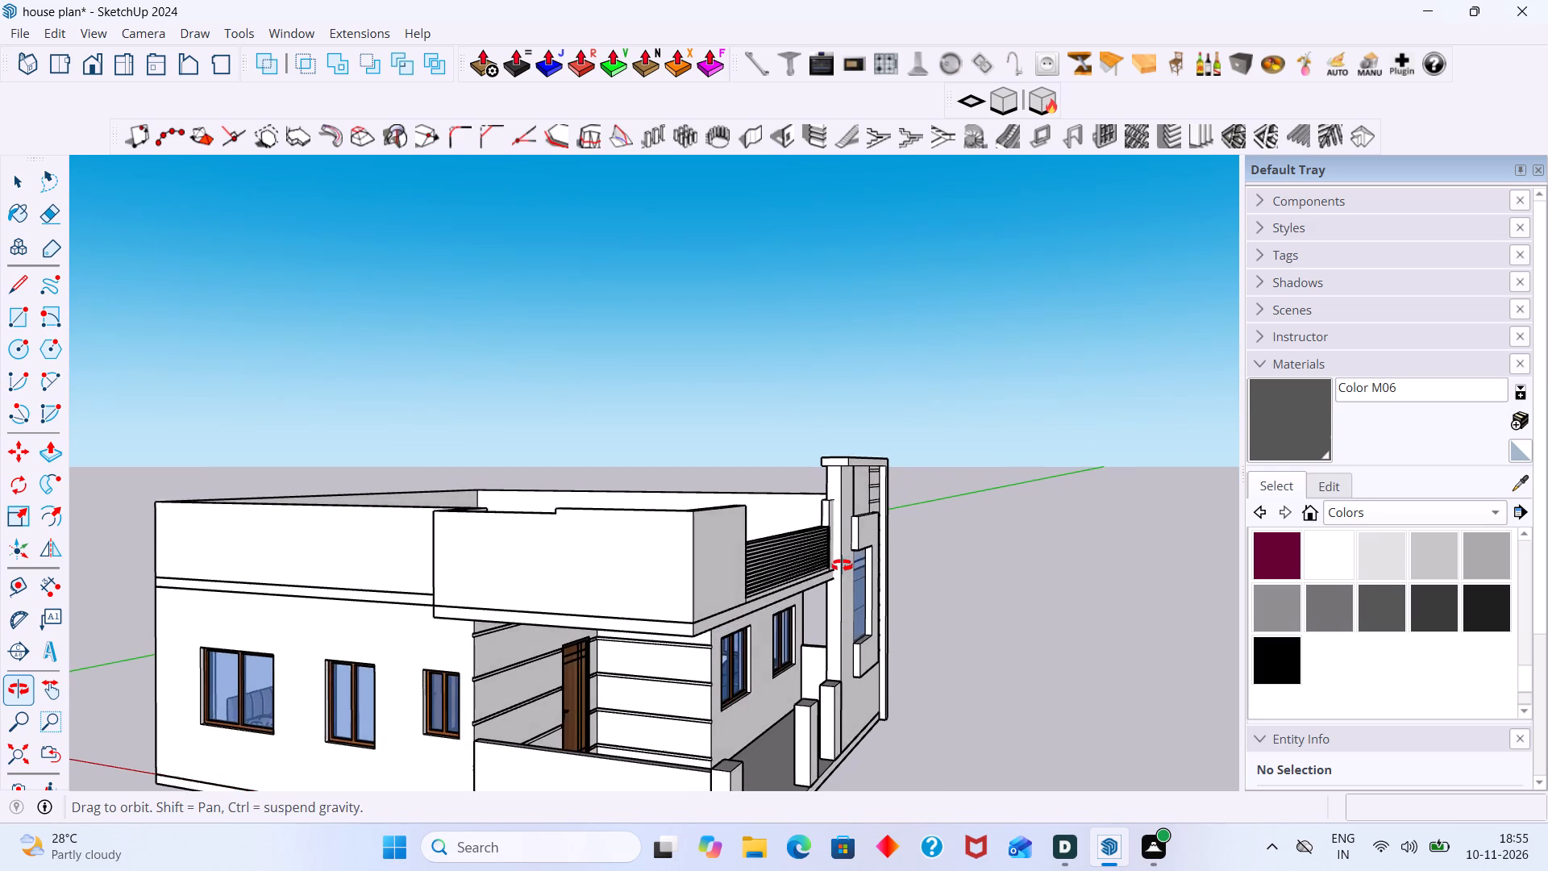
pyautogui.moveTo(842, 565); pyautogui.dragTo(824, 567, button='middle')
pyautogui.scroll(2, 782, 558)
pyautogui.moveTo(752, 565); pyautogui.dragTo(630, 606, button='middle')
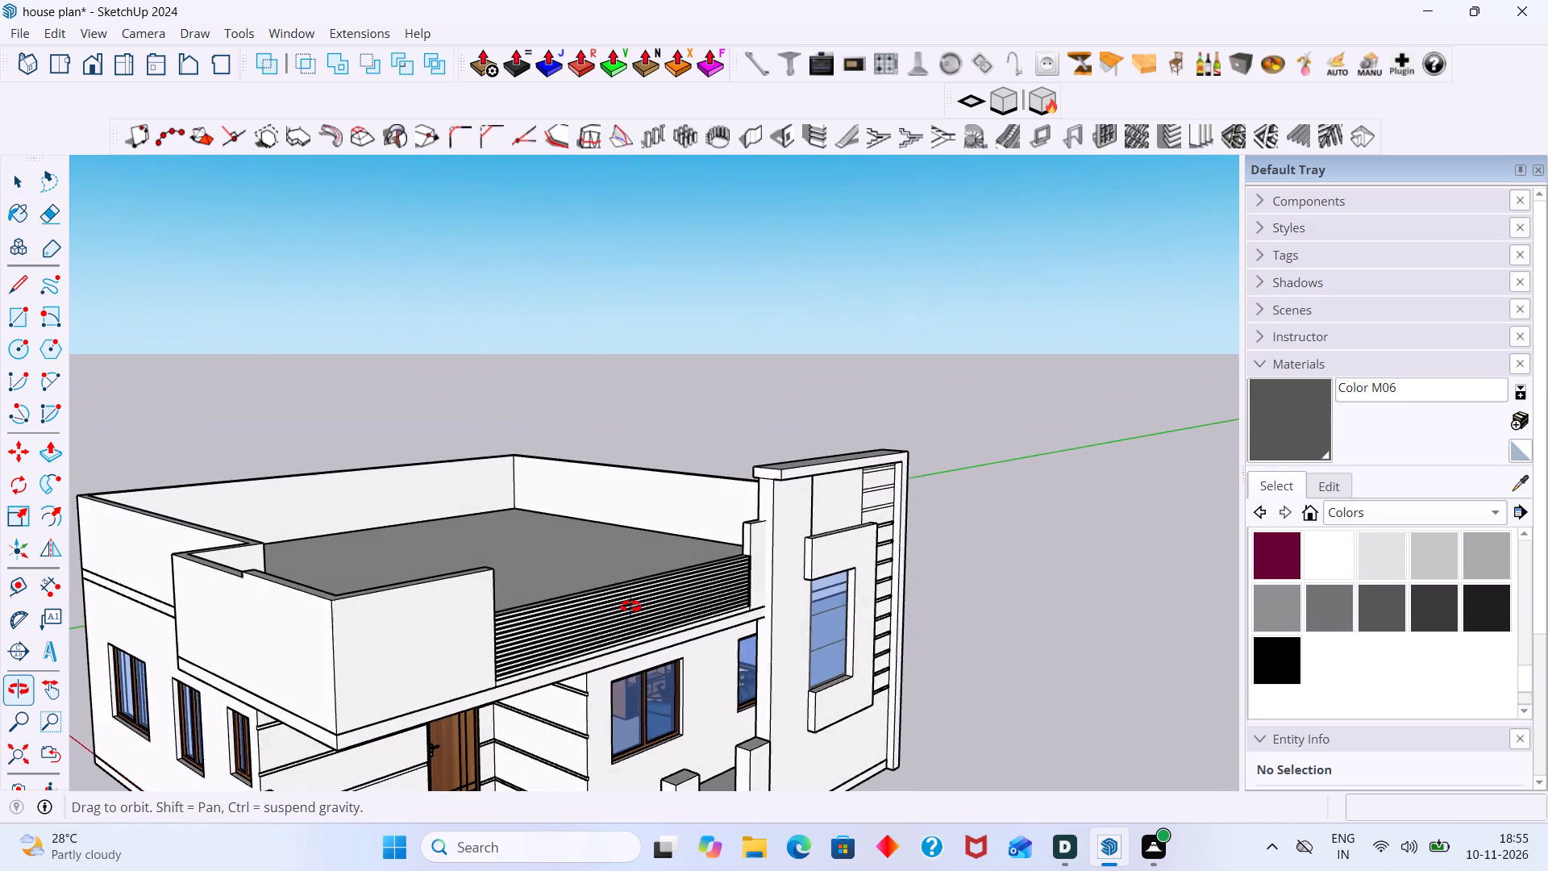
pyautogui.moveTo(630, 606); pyautogui.dragTo(543, 611, button='middle')
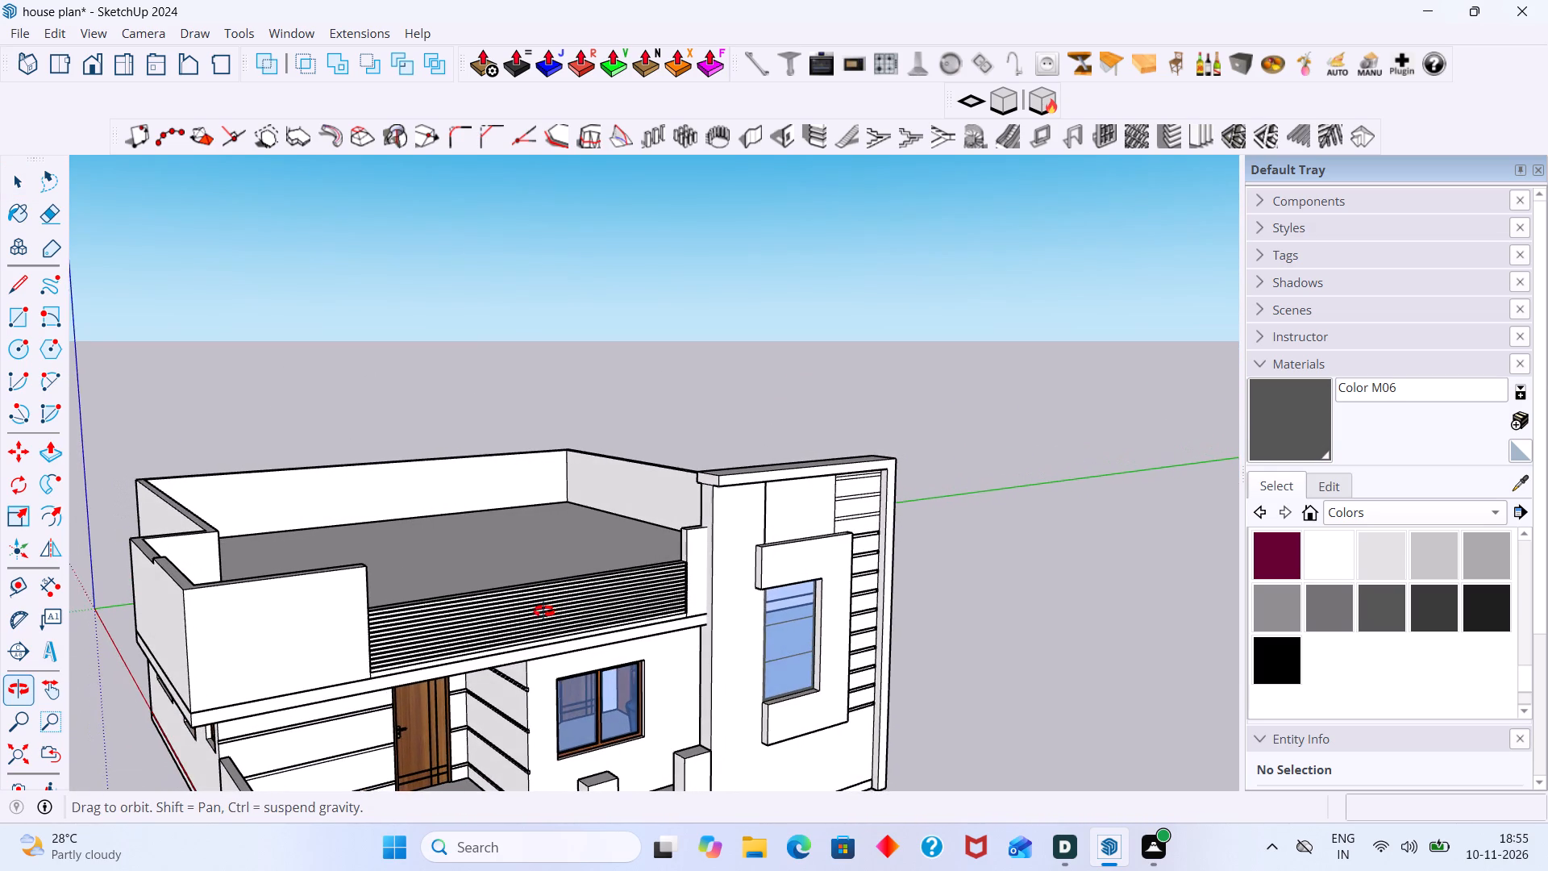
pyautogui.moveTo(543, 611); pyautogui.dragTo(545, 615, button='middle')
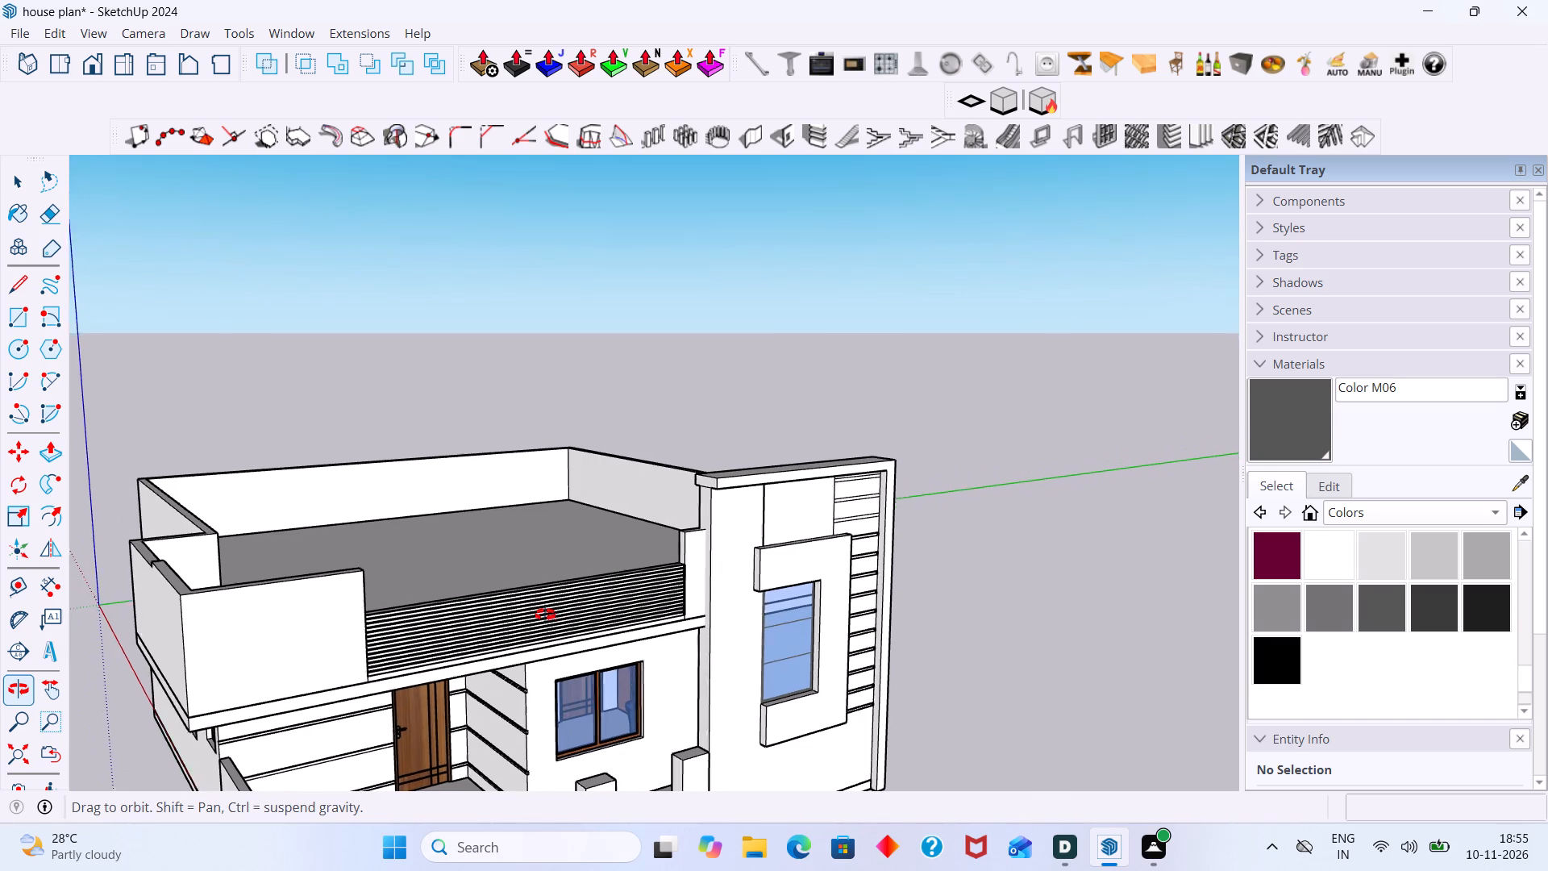
pyautogui.moveTo(545, 615); pyautogui.dragTo(535, 610, button='middle')
pyautogui.scroll(5, 731, 504)
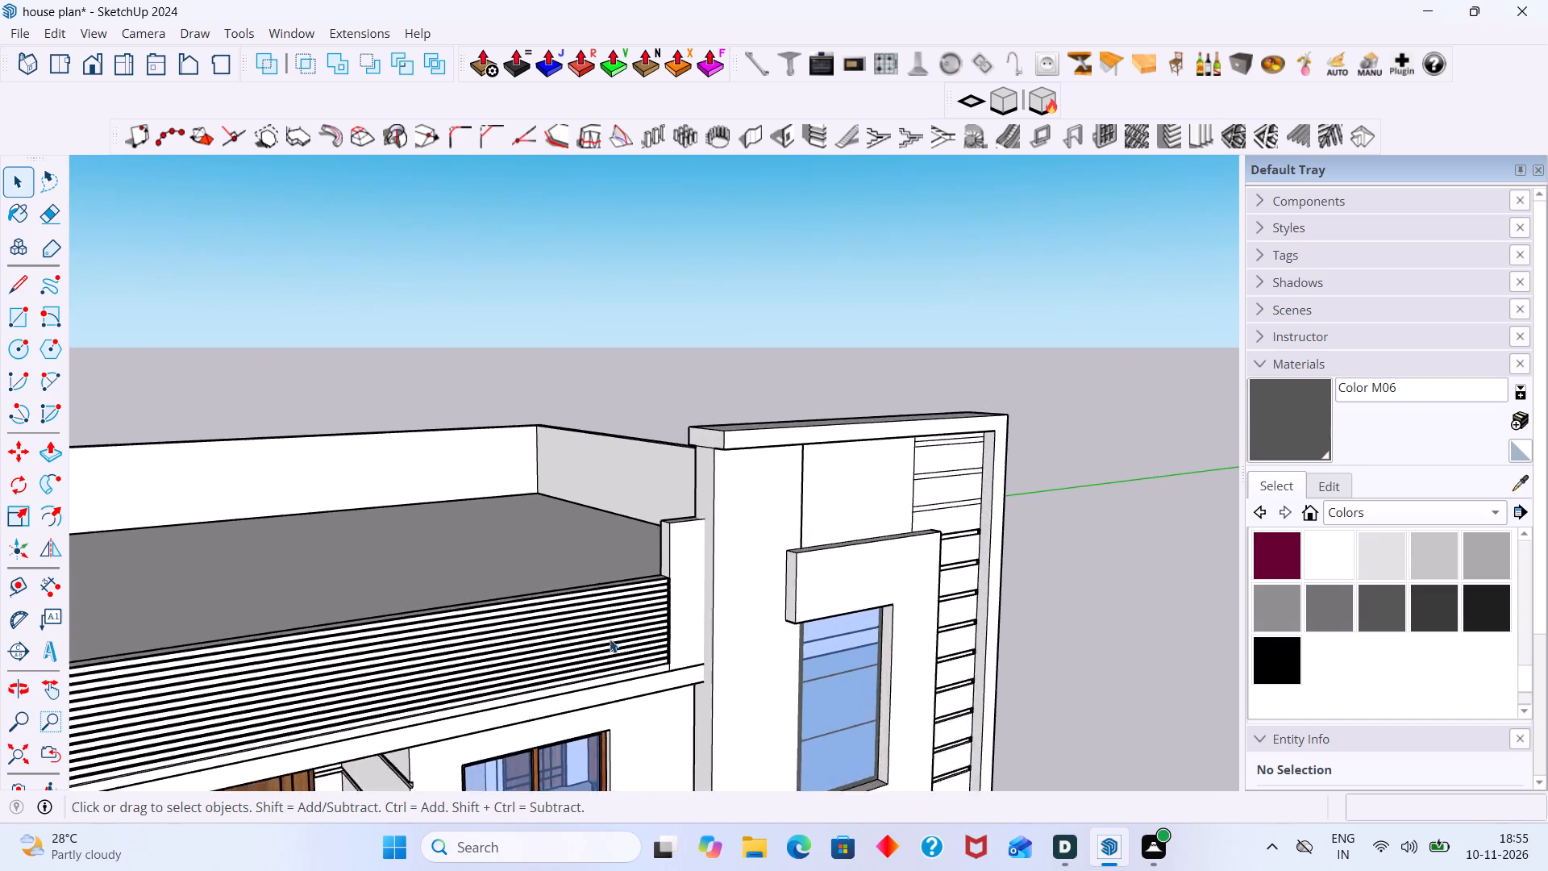
pyautogui.scroll(1, 610, 639)
pyautogui.moveTo(610, 641); pyautogui.dragTo(437, 637, button='middle')
pyautogui.scroll(-4, 454, 627)
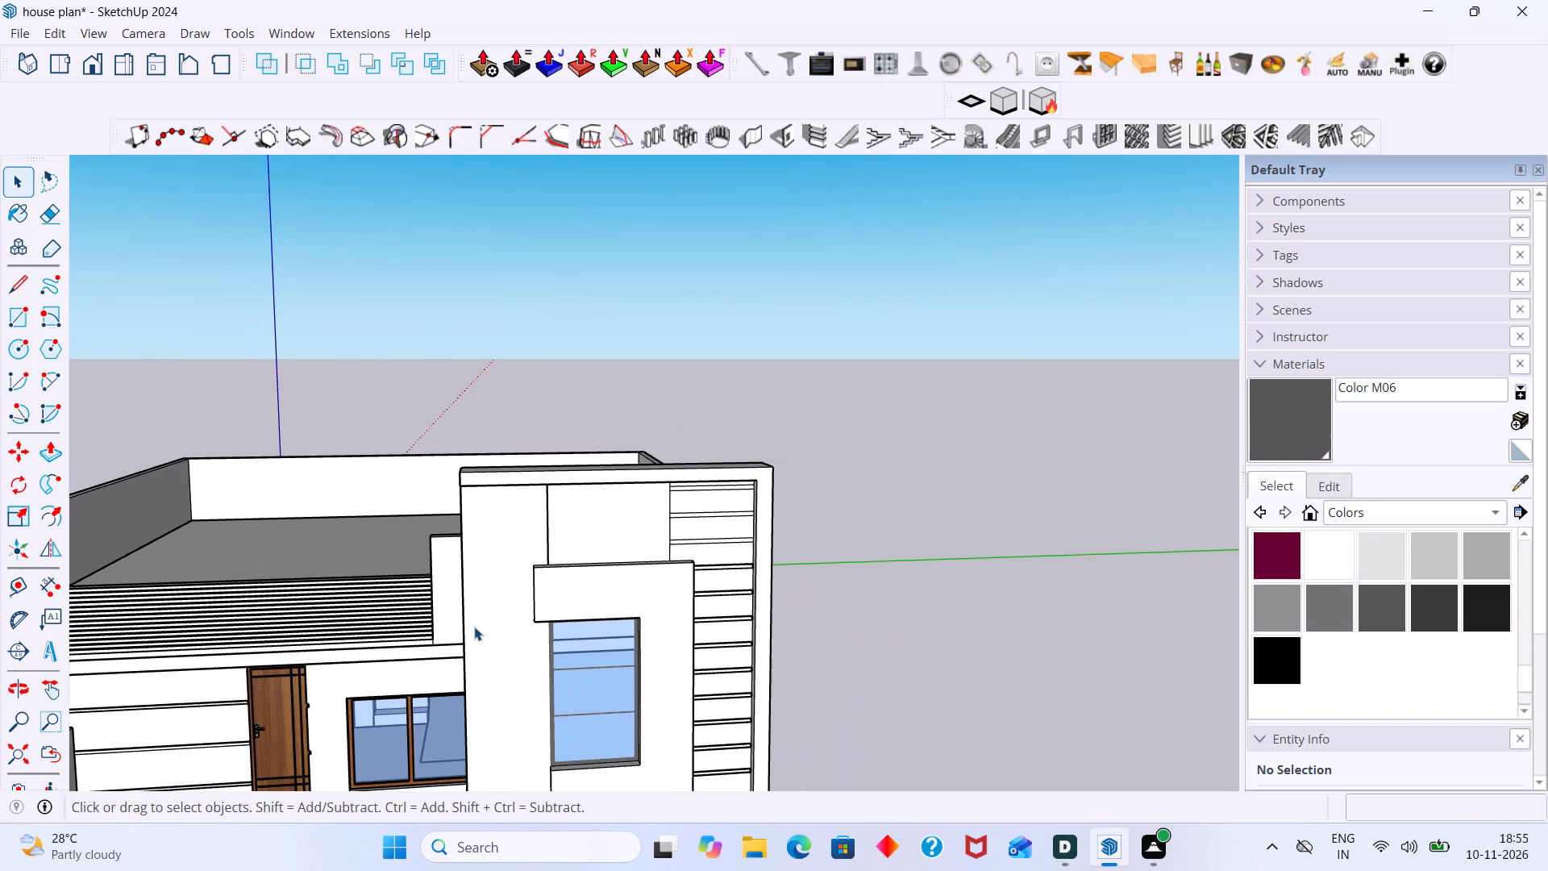
# Inside the wall group, extend the terrace-side end of the top band about 1' 8" beyond the tall wall, and leave the group.
pyautogui.moveTo(503, 536); pyautogui.dragTo(576, 536, button='middle')
pyautogui.moveTo(552, 506); pyautogui.dragTo(639, 514, button='middle')
pyautogui.scroll(8, 660, 502)
pyautogui.click(783, 452)
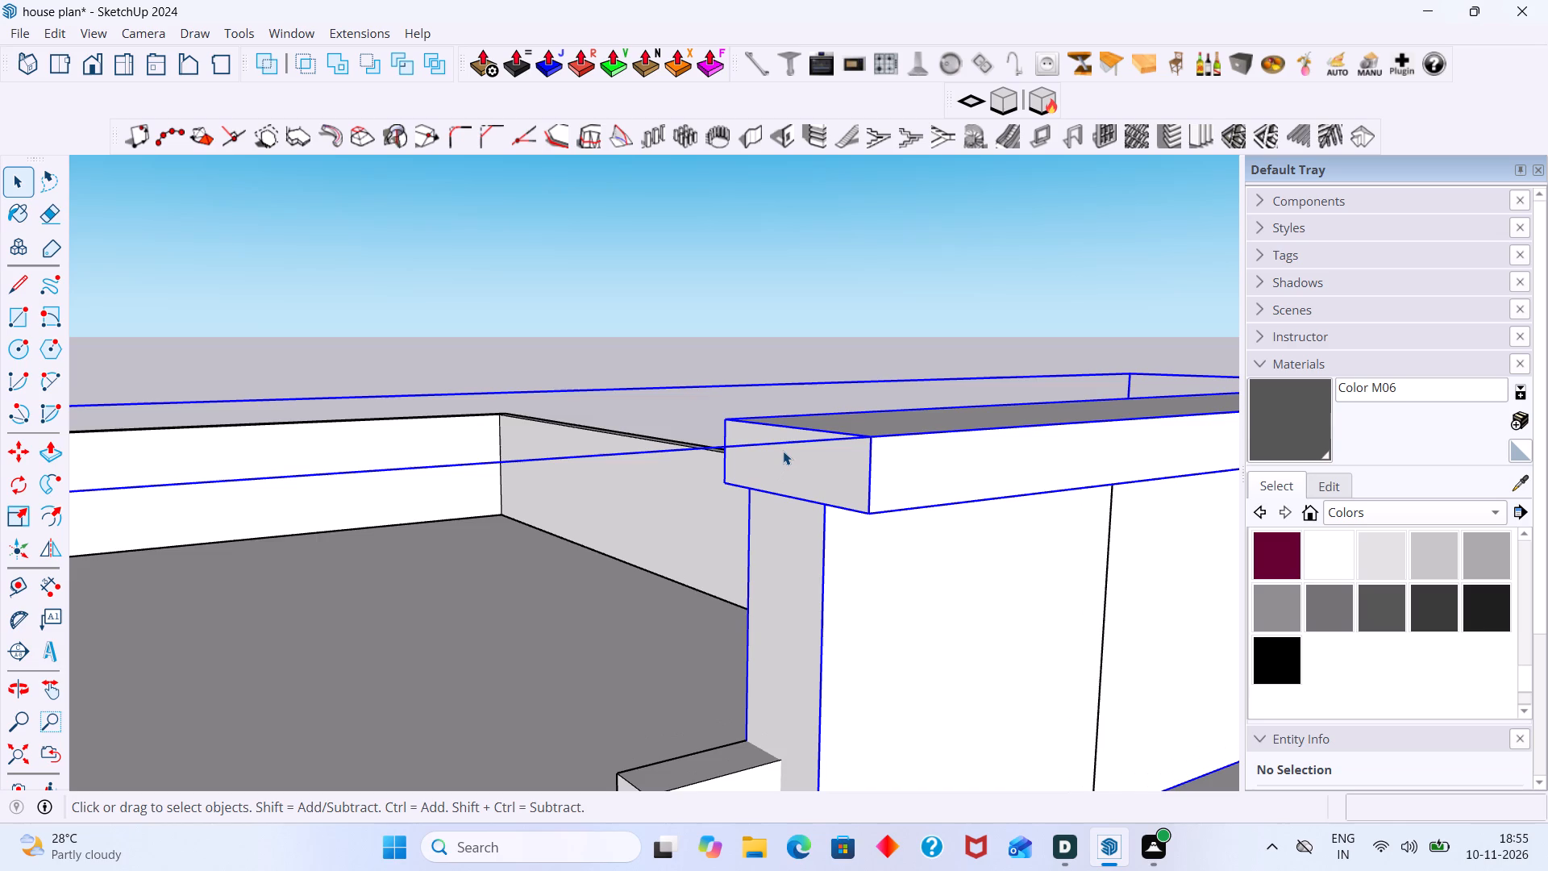
pyautogui.doubleClick(785, 460)
pyautogui.click(797, 479)
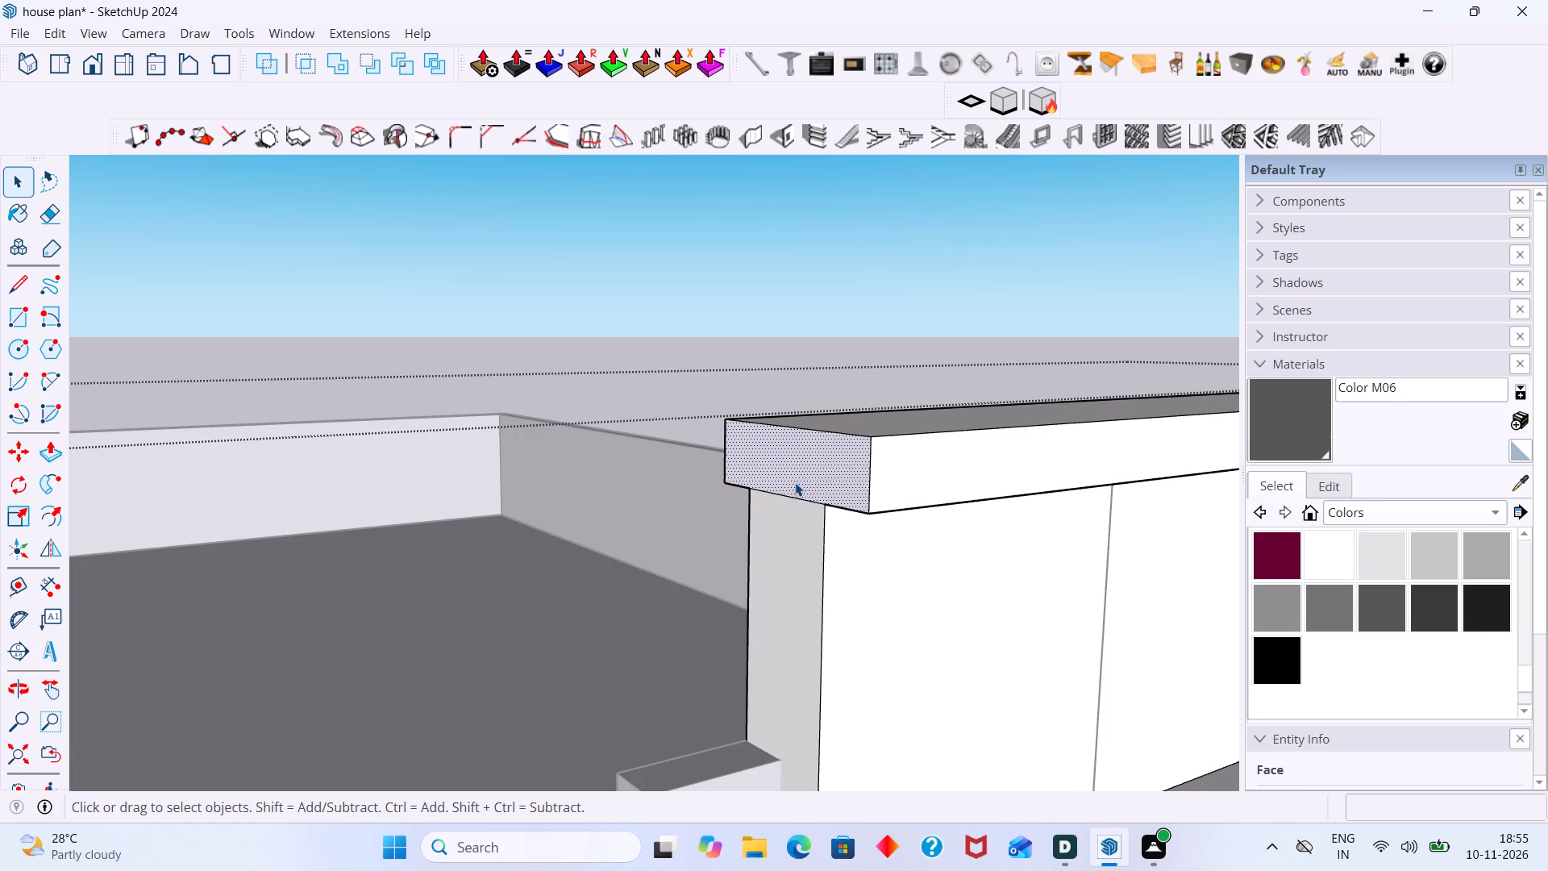
pyautogui.press('p')
pyautogui.click(793, 484)
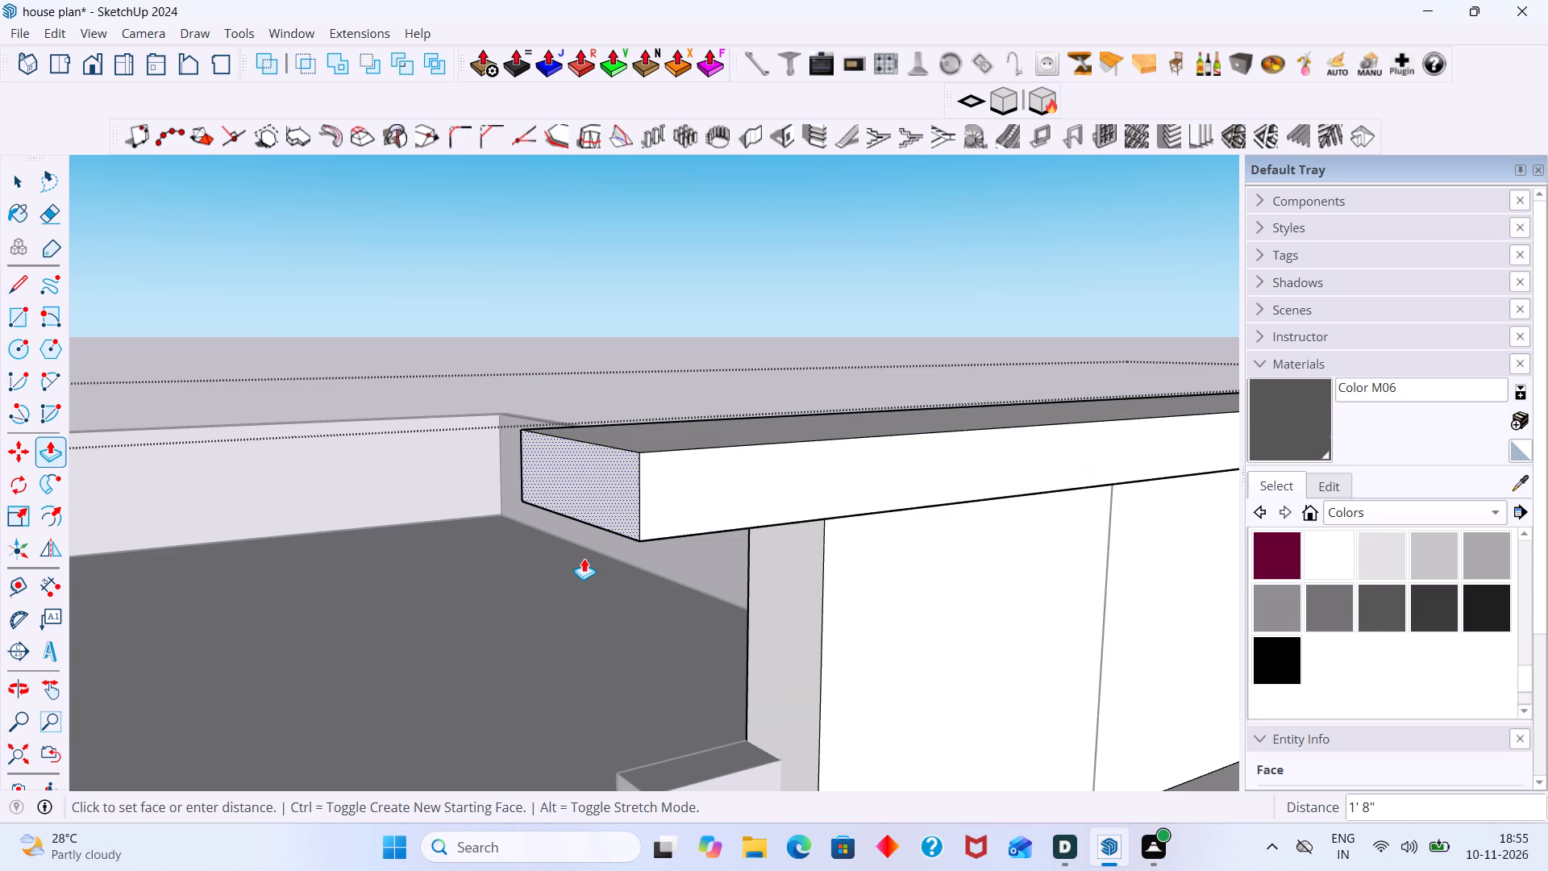
pyautogui.click(584, 558)
pyautogui.press('space')
pyautogui.click(751, 320)
# Inspect the overhanging top band and the tall wall's proportions from the front.
pyautogui.scroll(-2, 759, 345)
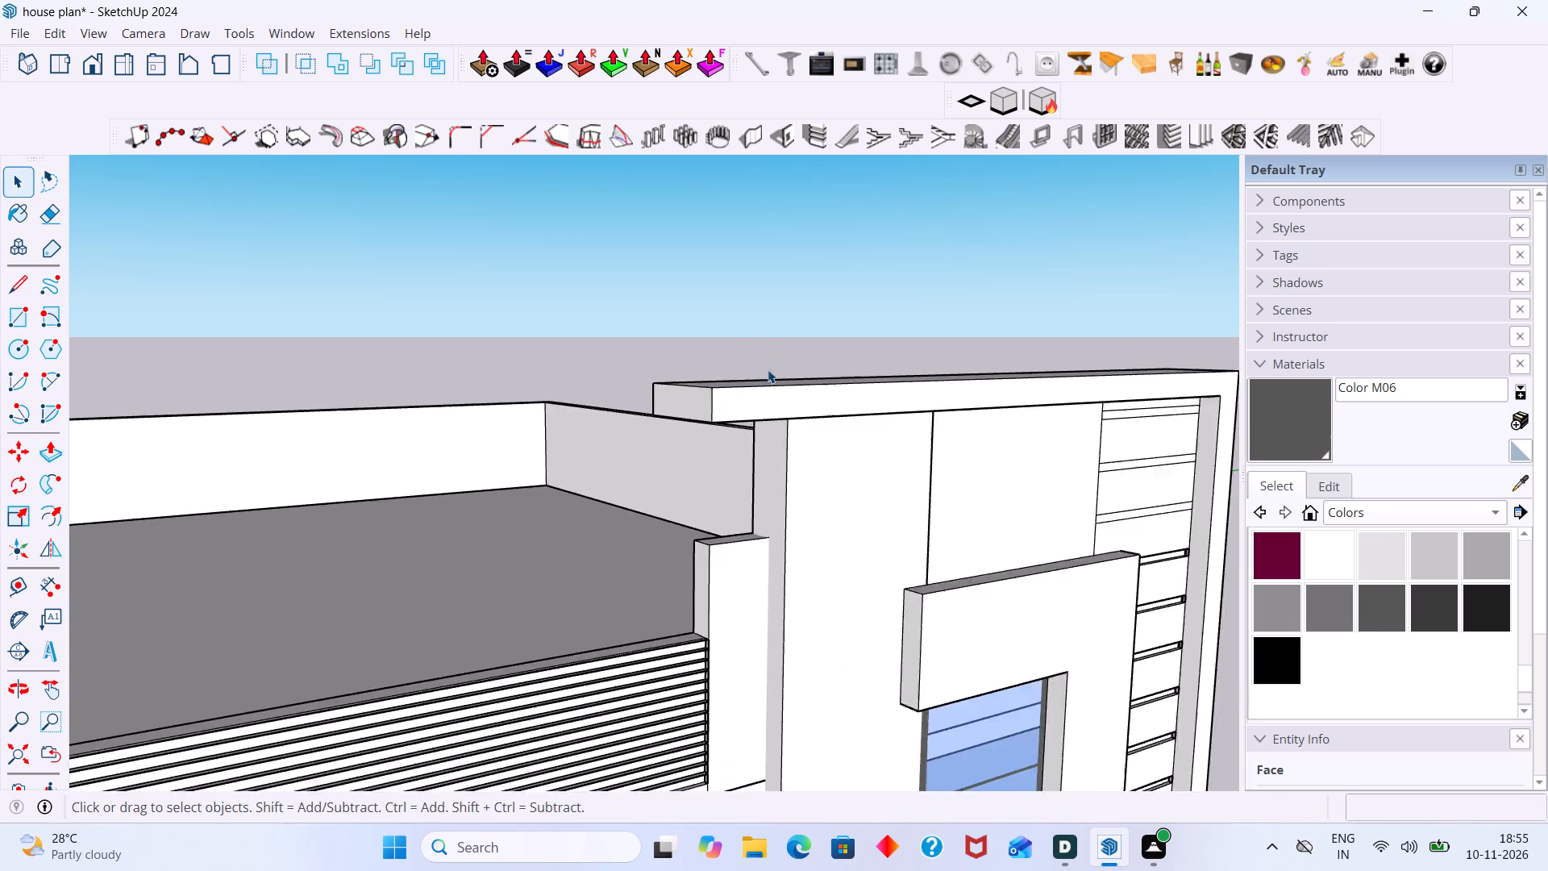
pyautogui.scroll(-7, 768, 369)
pyautogui.moveTo(821, 498); pyautogui.dragTo(726, 483, button='middle')
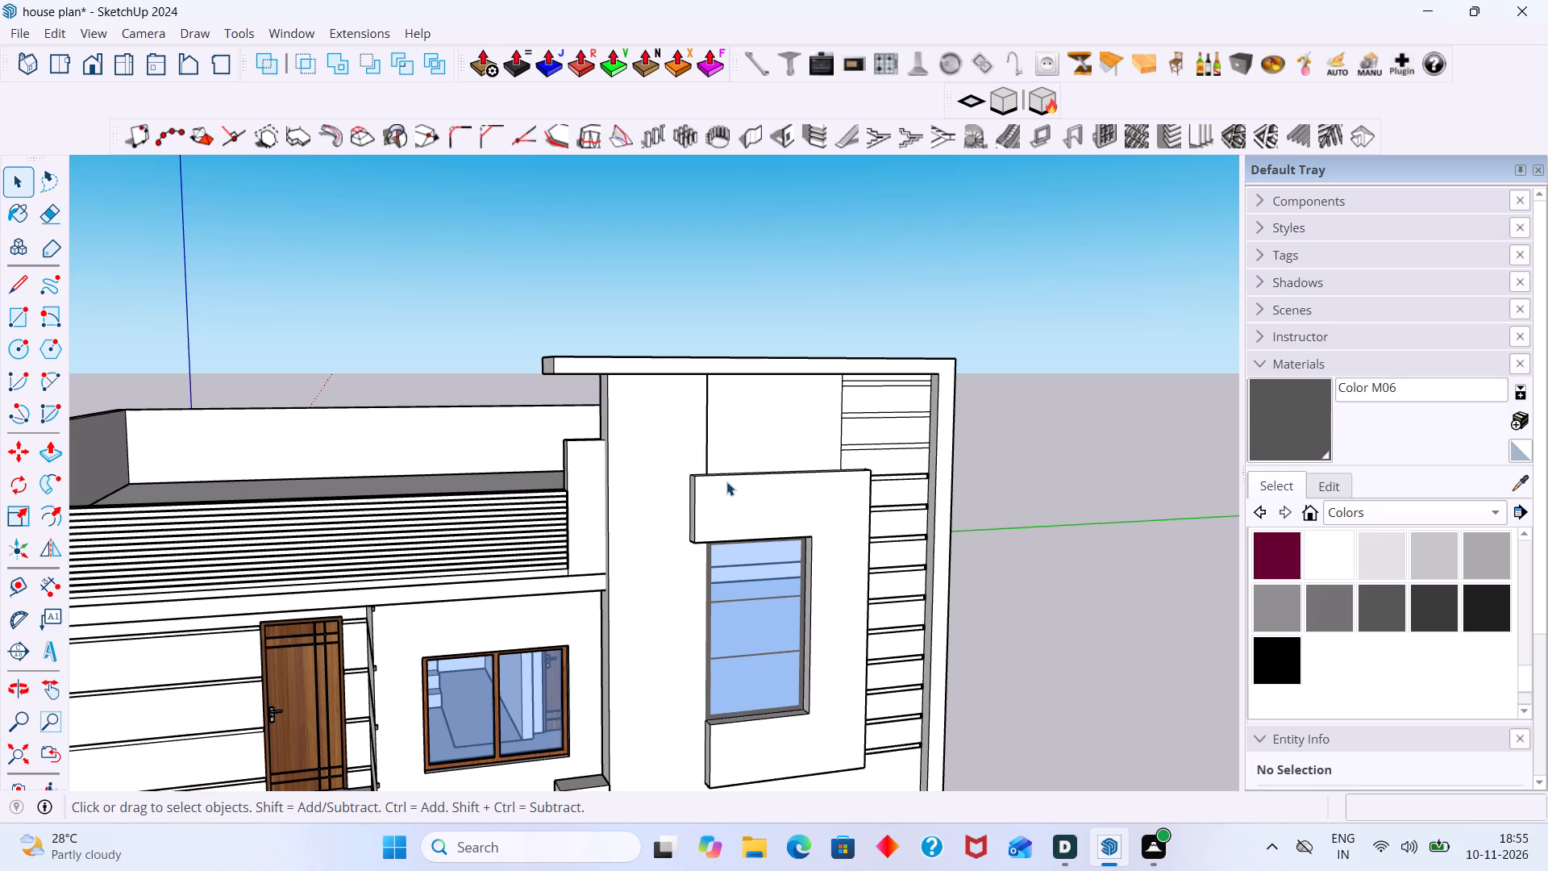
pyautogui.scroll(-3, 726, 481)
pyautogui.scroll(2, 710, 502)
pyautogui.keyDown('shift'); pyautogui.moveTo(734, 492); pyautogui.dragTo(704, 379, button='middle'); pyautogui.keyUp('shift')
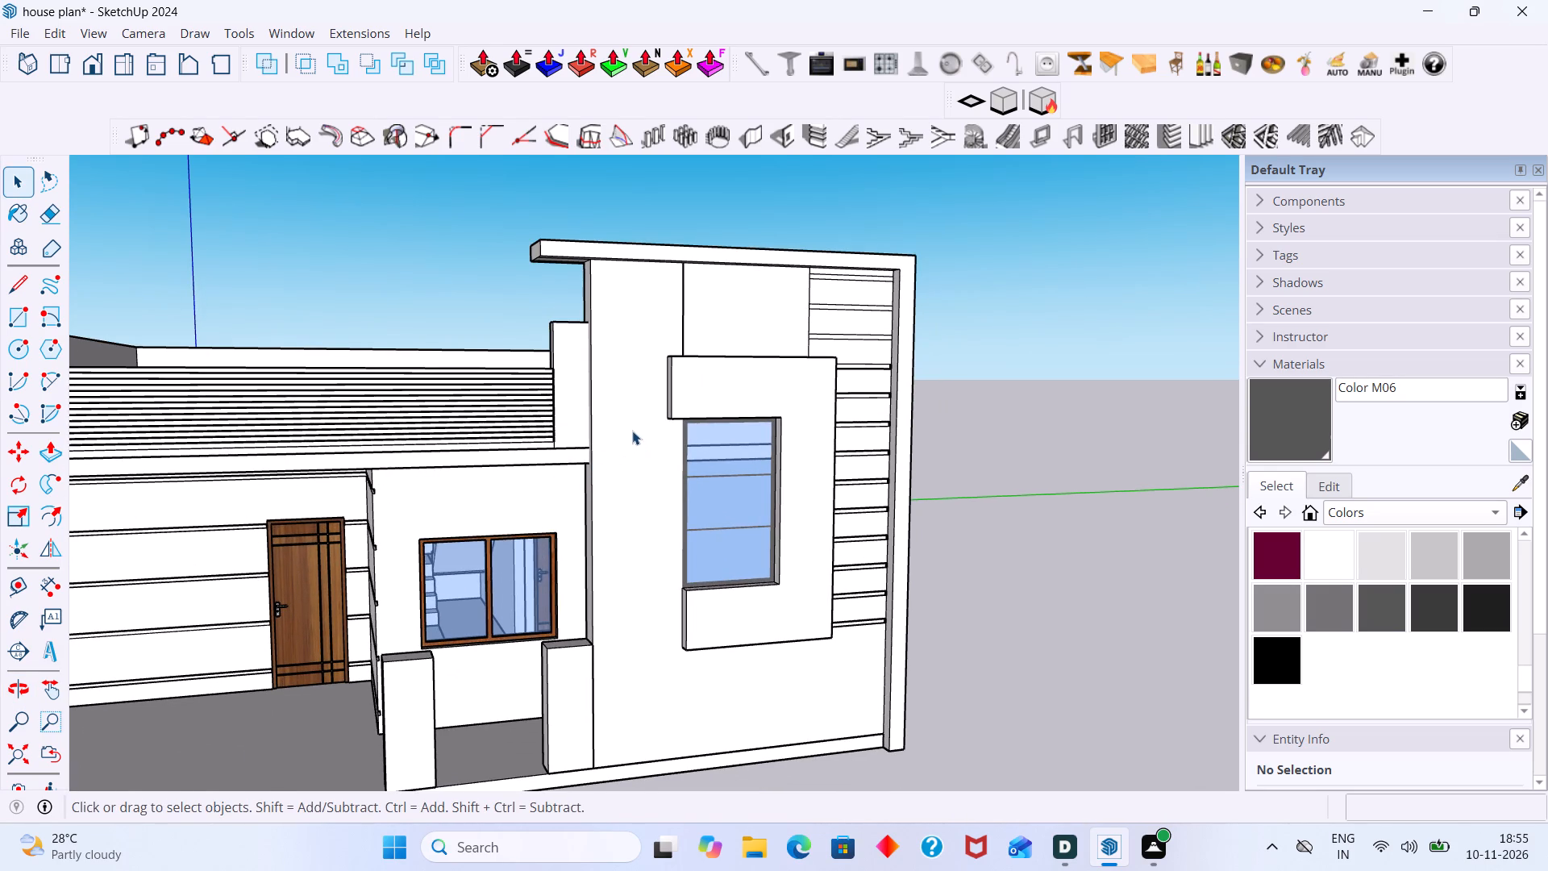
pyautogui.scroll(2, 570, 387)
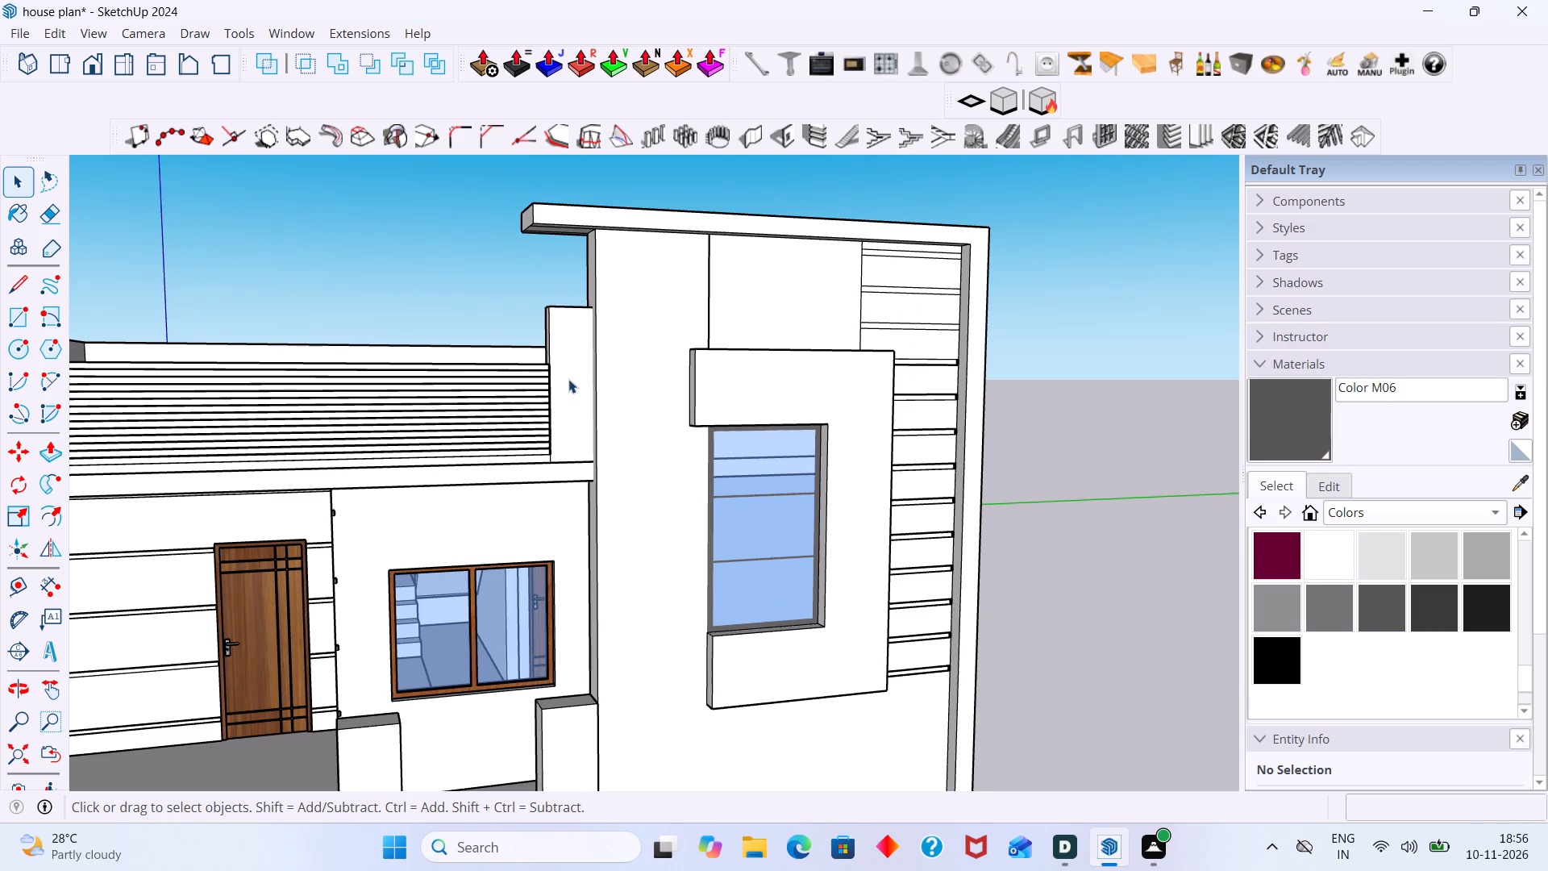
# Inside the terrace parapet's group, push the raised end block's side face about 1' 1 1/2" into the tall wall.
pyautogui.moveTo(568, 385); pyautogui.dragTo(575, 438, button='middle')
pyautogui.moveTo(572, 427); pyautogui.dragTo(625, 458, button='middle')
pyautogui.scroll(8, 625, 460)
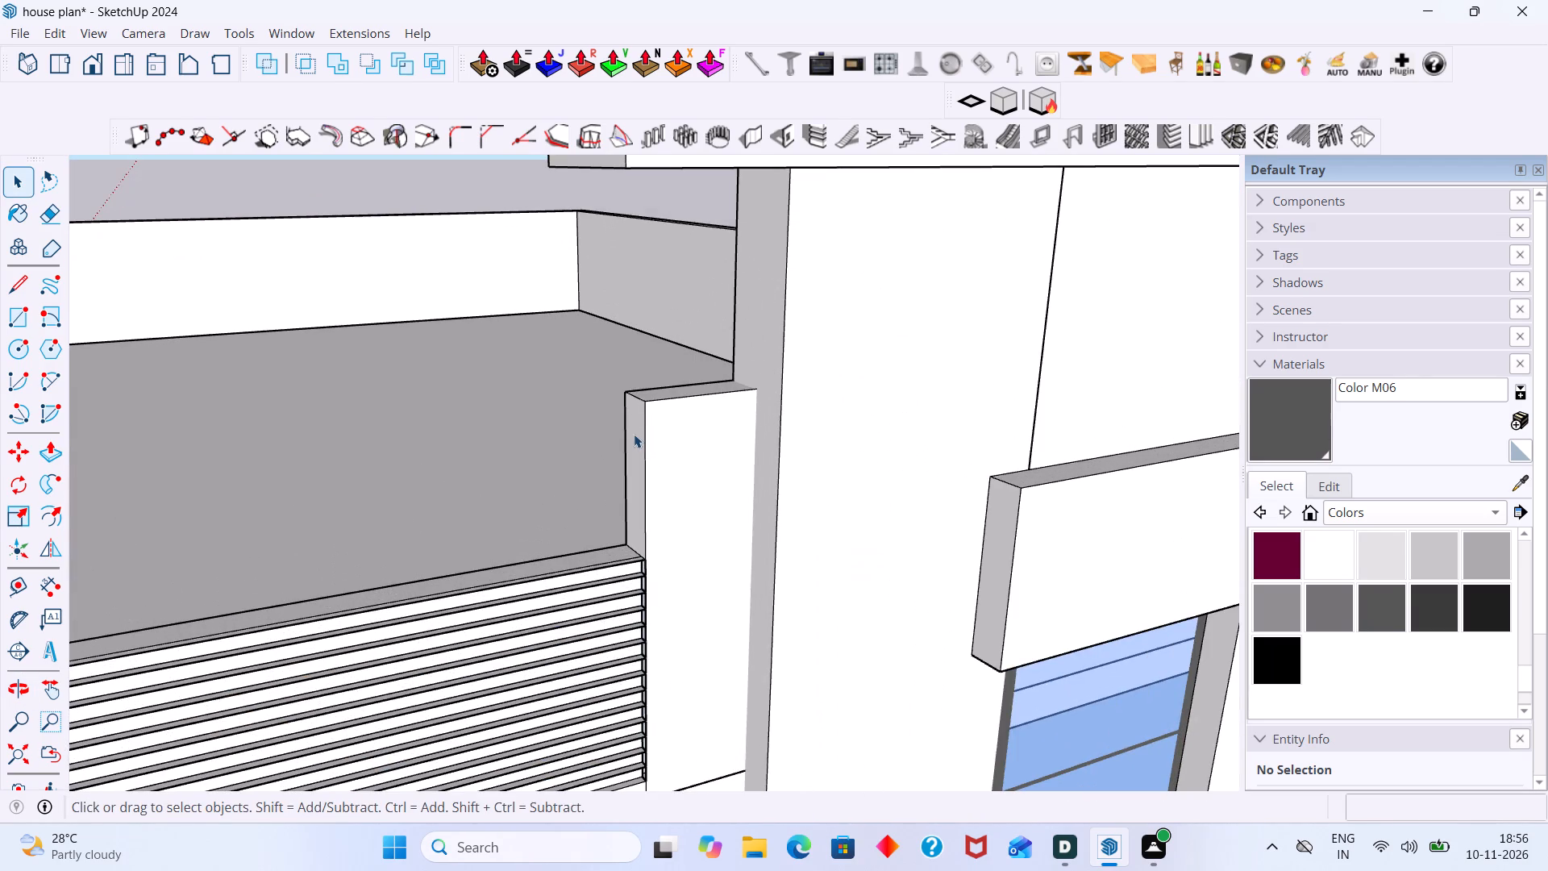
pyautogui.click(633, 431)
pyautogui.scroll(3, 633, 431)
pyautogui.doubleClick(636, 430)
pyautogui.click(635, 431)
pyautogui.doubleClick(635, 431)
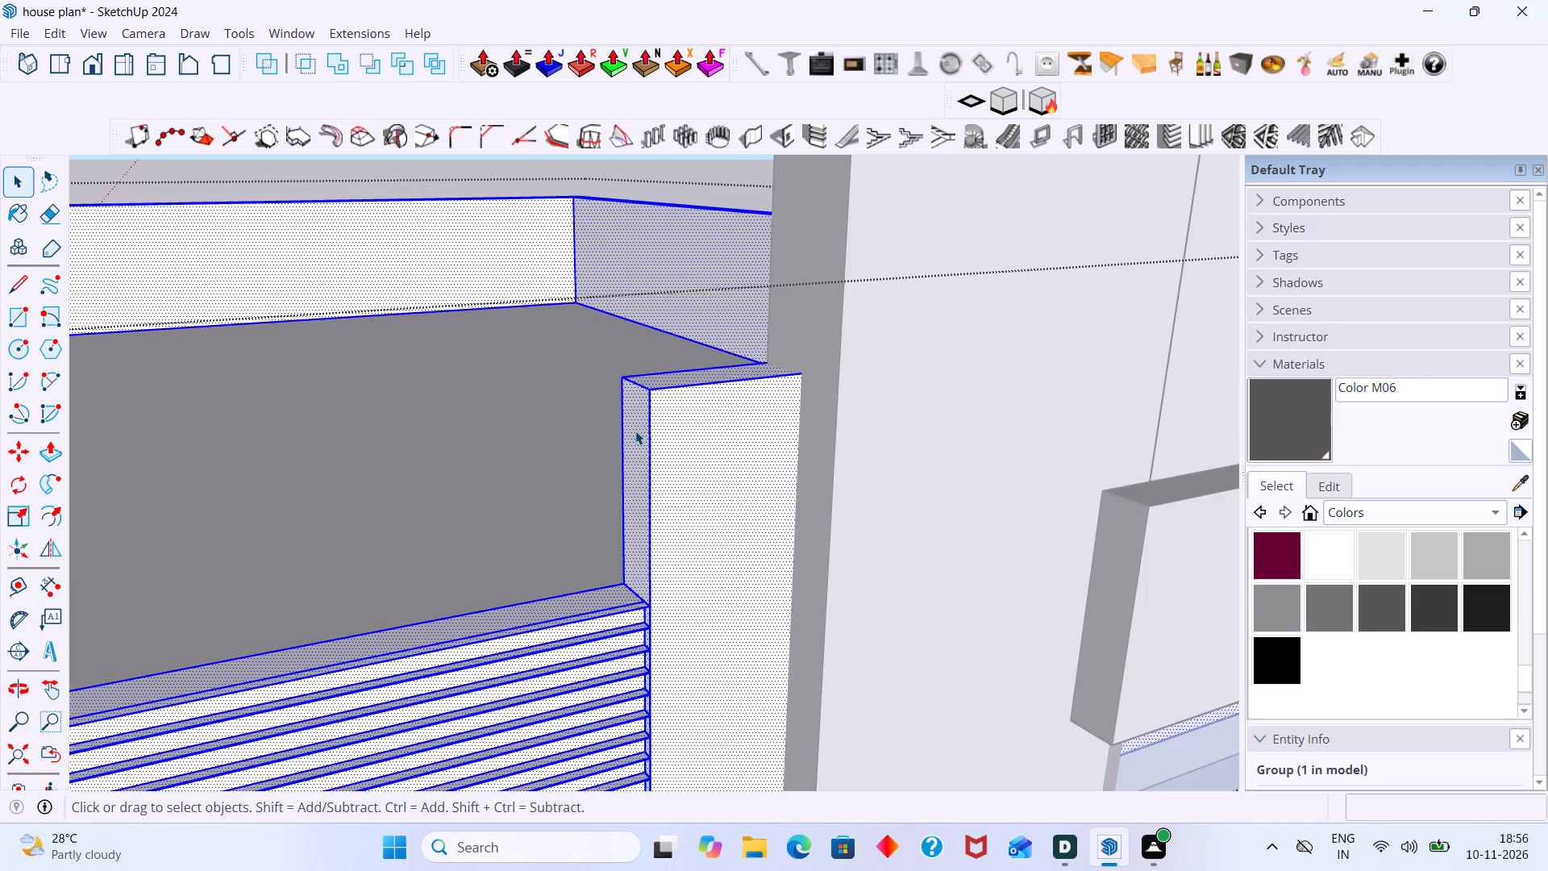
pyautogui.scroll(2, 636, 431)
pyautogui.doubleClick(633, 431)
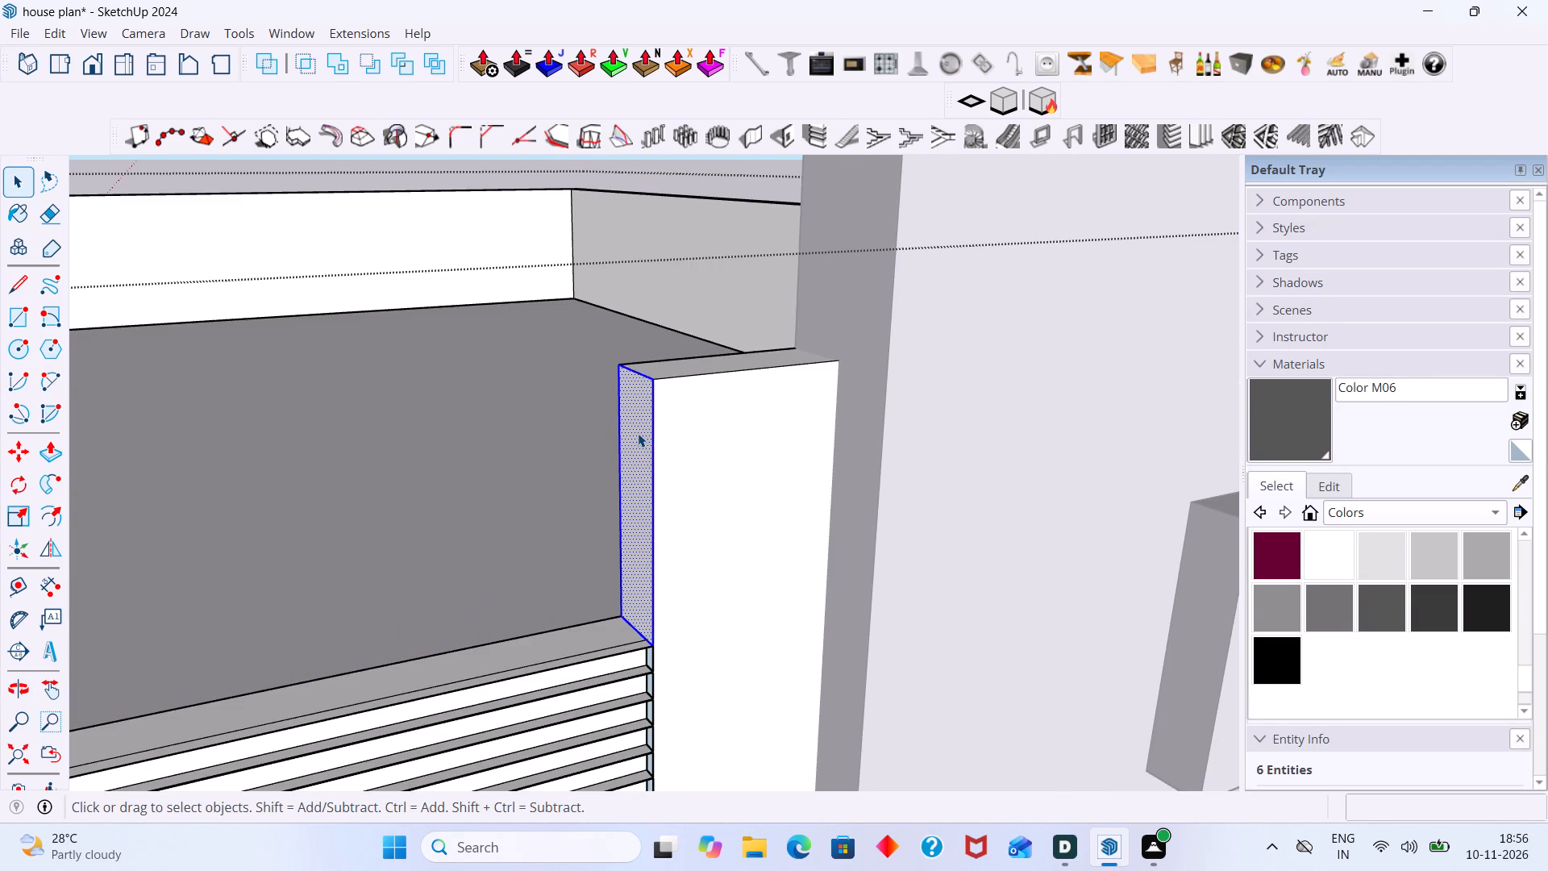
pyautogui.press('p')
pyautogui.click(638, 432)
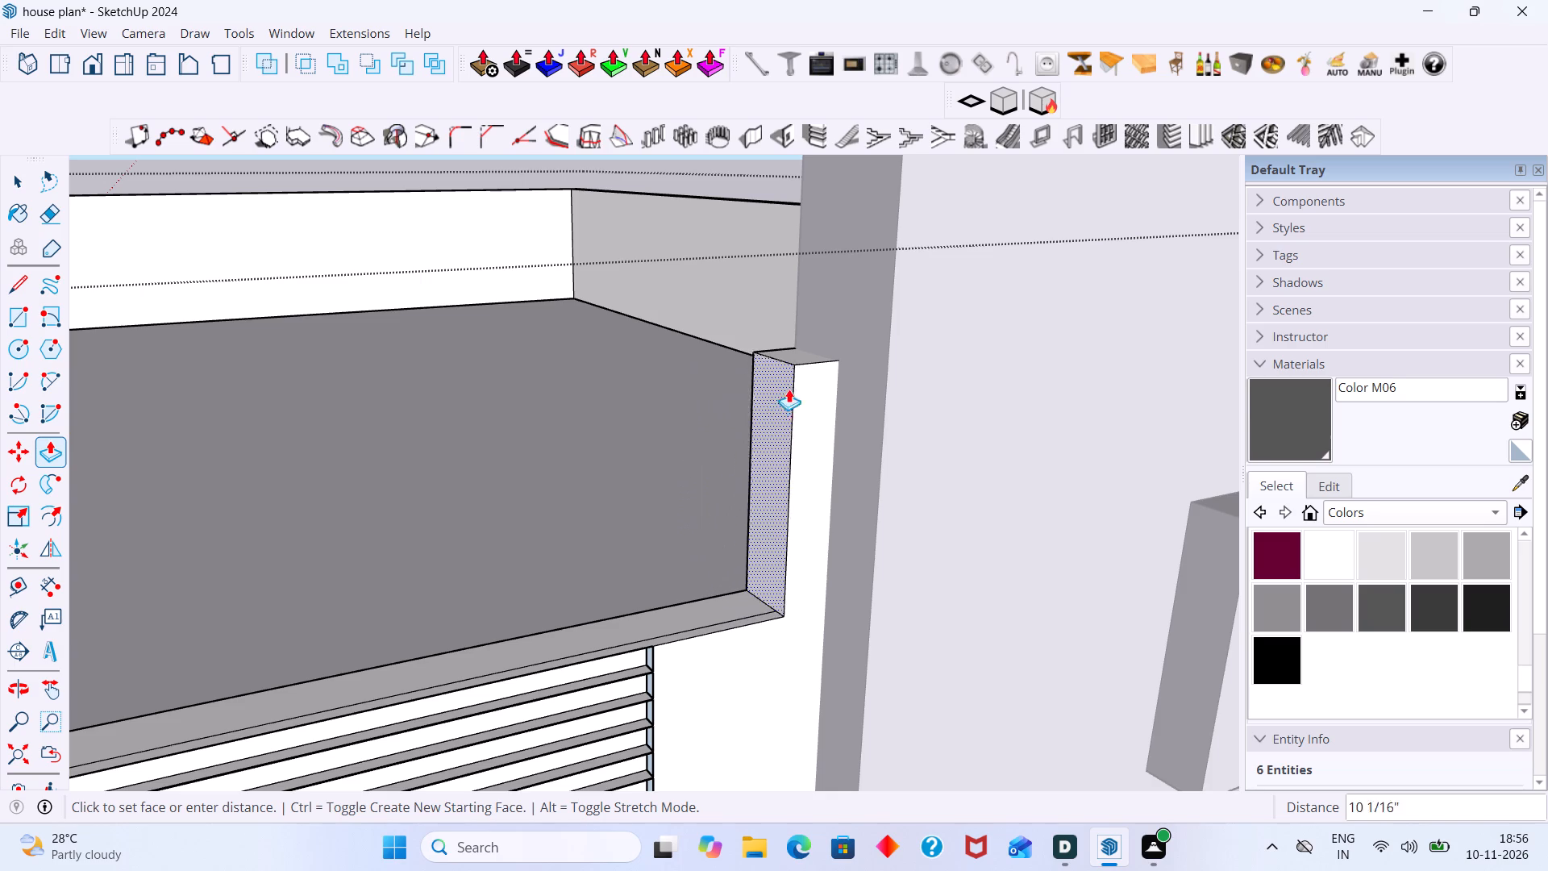
pyautogui.moveTo(809, 358); pyautogui.dragTo(1048, 360, button='middle')
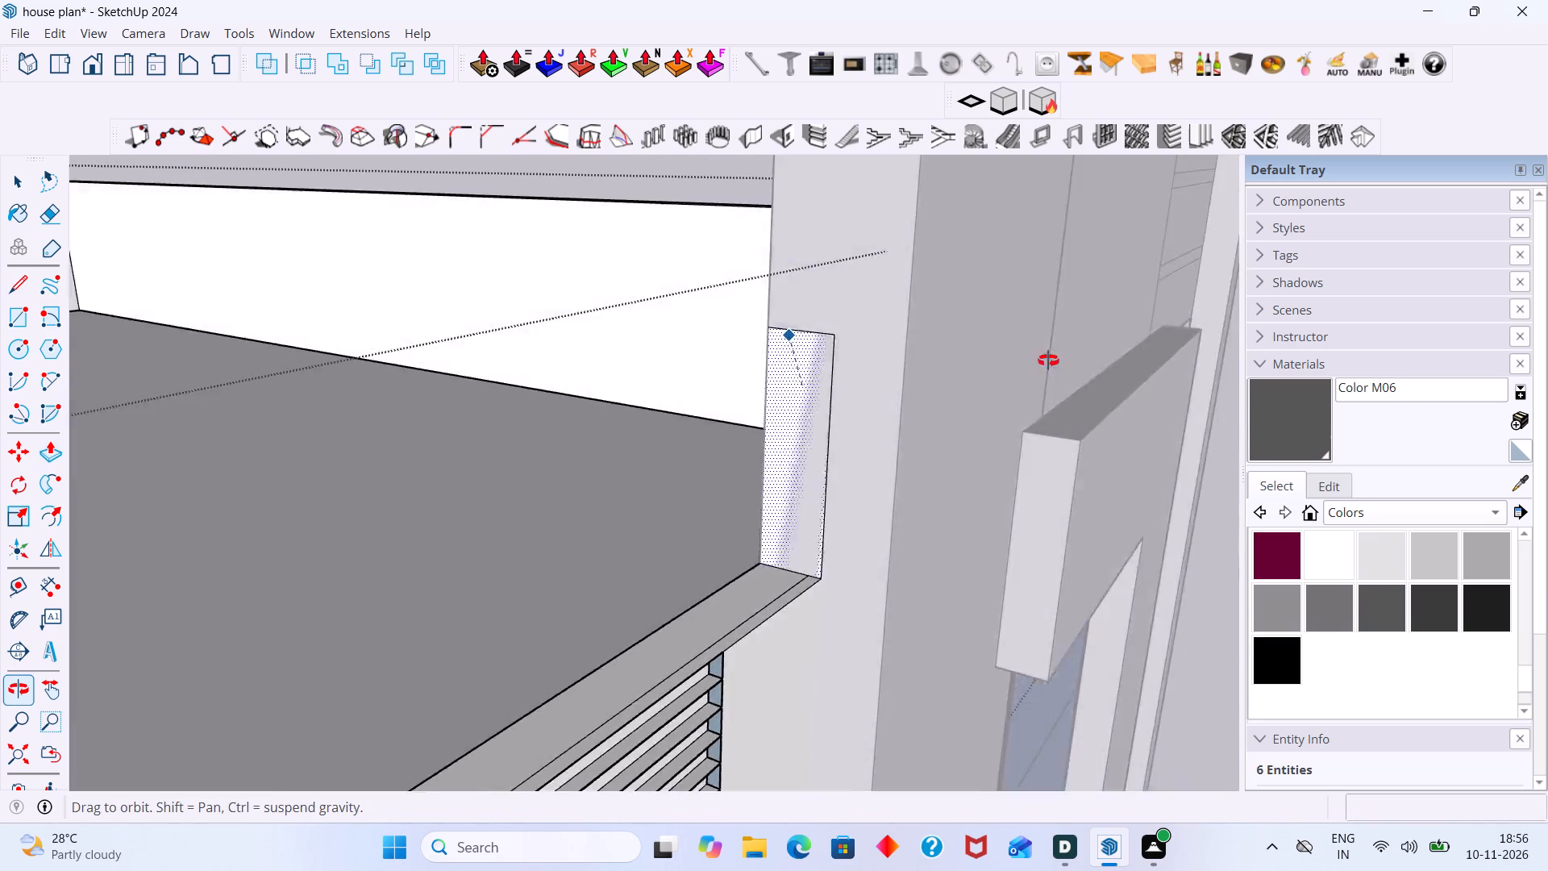
pyautogui.moveTo(1048, 360); pyautogui.dragTo(1149, 345, button='middle')
pyautogui.moveTo(764, 310); pyautogui.dragTo(1226, 310, button='middle')
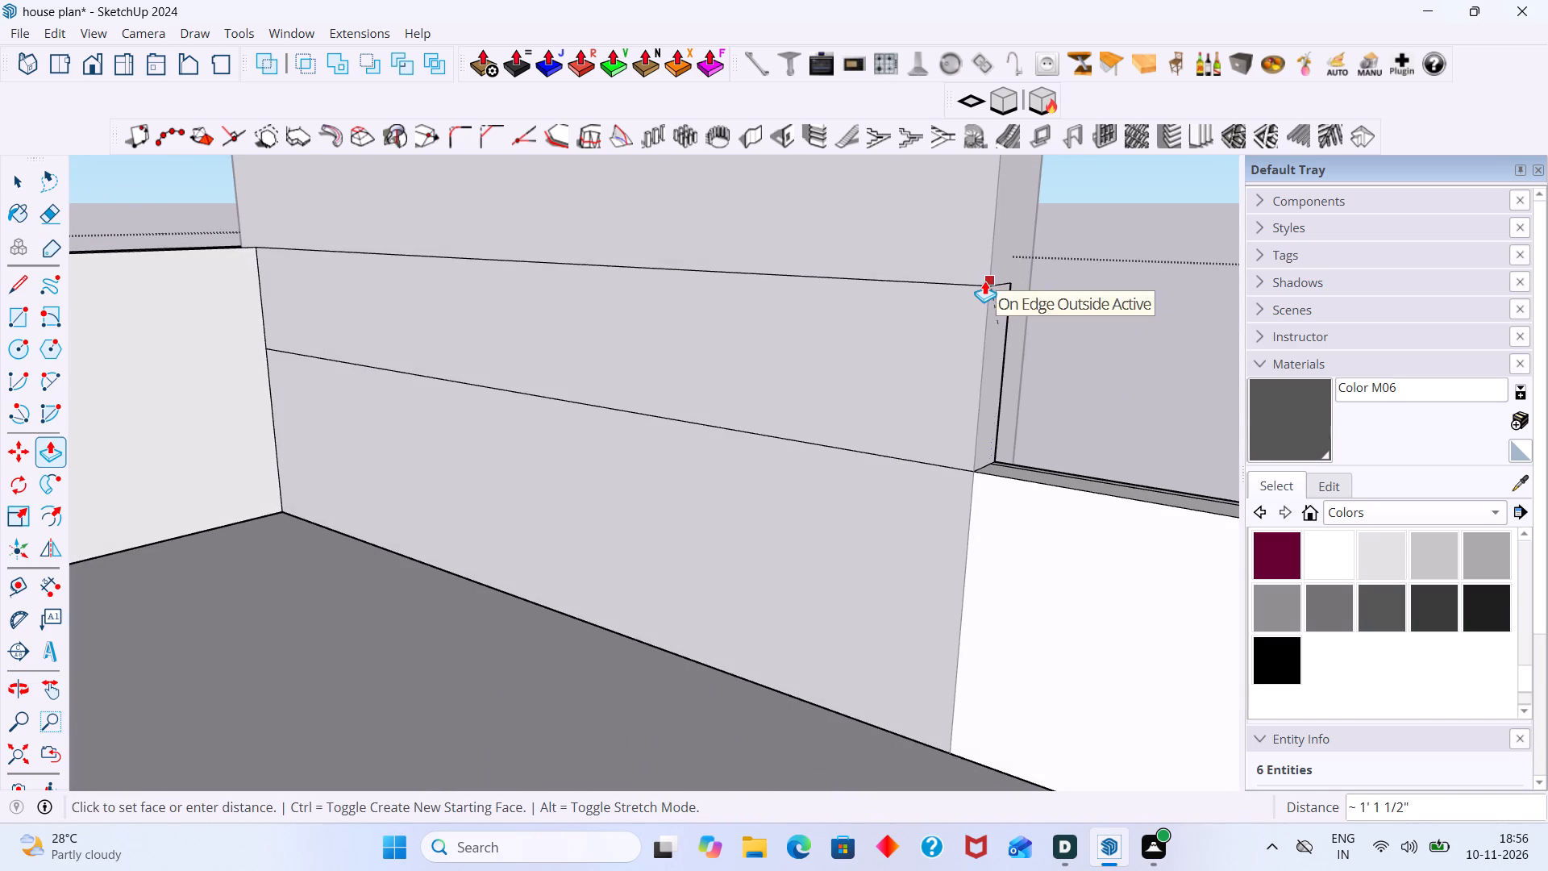
pyautogui.click(984, 281)
# Push the front end of the side parapet's upper strip about 10' 11 1/8" back to the rear parapet corner.
pyautogui.scroll(-3, 1009, 343)
pyautogui.click(994, 345)
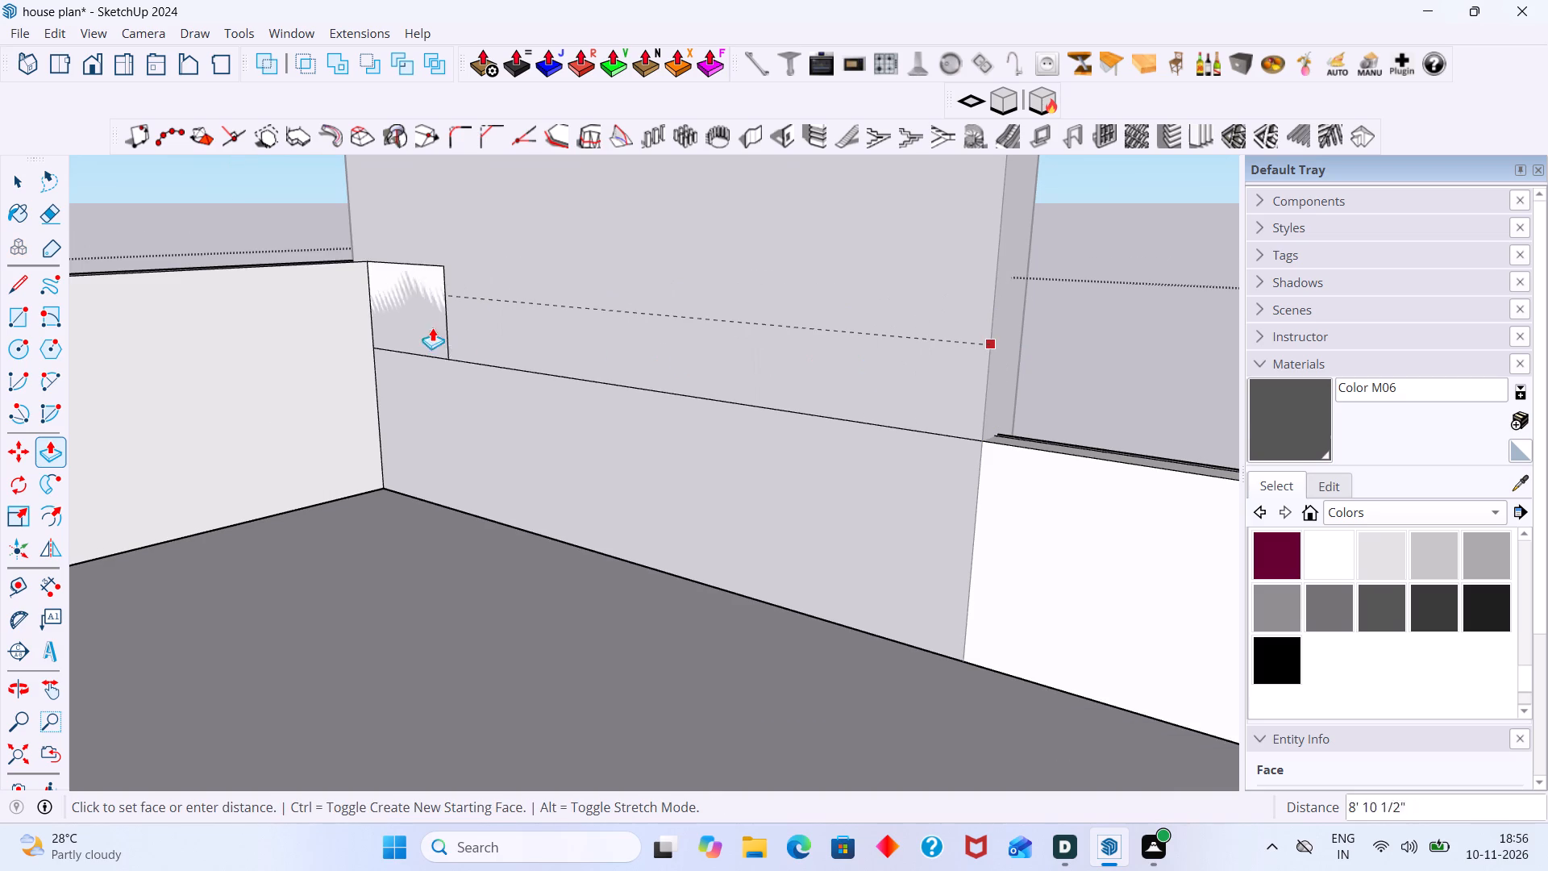
pyautogui.click(369, 264)
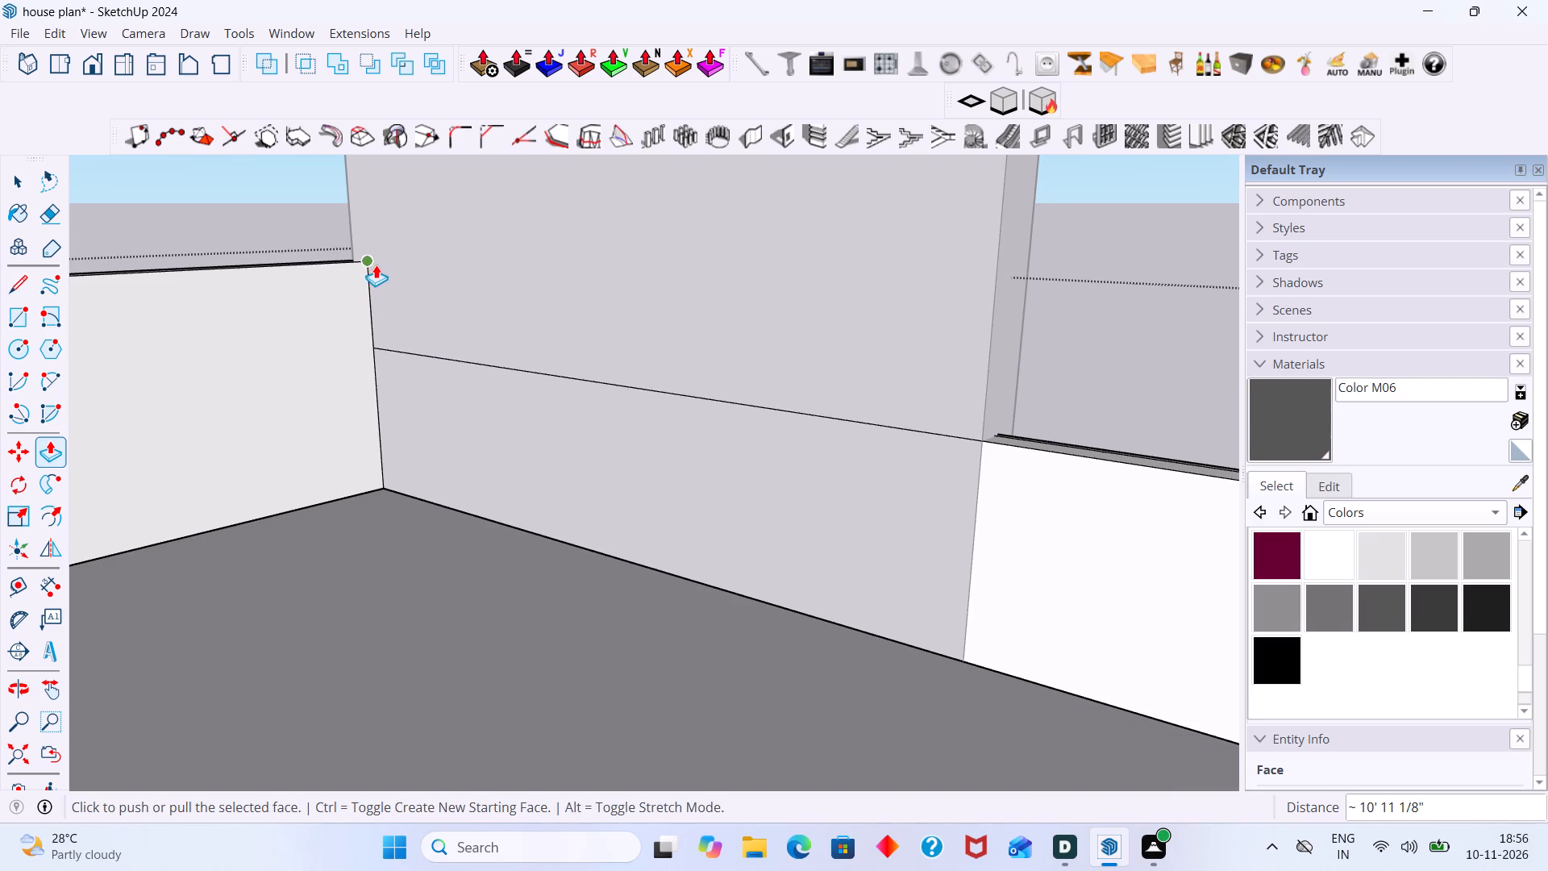
# Leave the parapet group and examine the junction of the side parapet and tall wall from inside and out.
pyautogui.press('space')
pyautogui.scroll(-1, 743, 298)
pyautogui.moveTo(741, 298); pyautogui.dragTo(496, 323, button='middle')
pyautogui.scroll(-6, 625, 340)
pyautogui.click(823, 319)
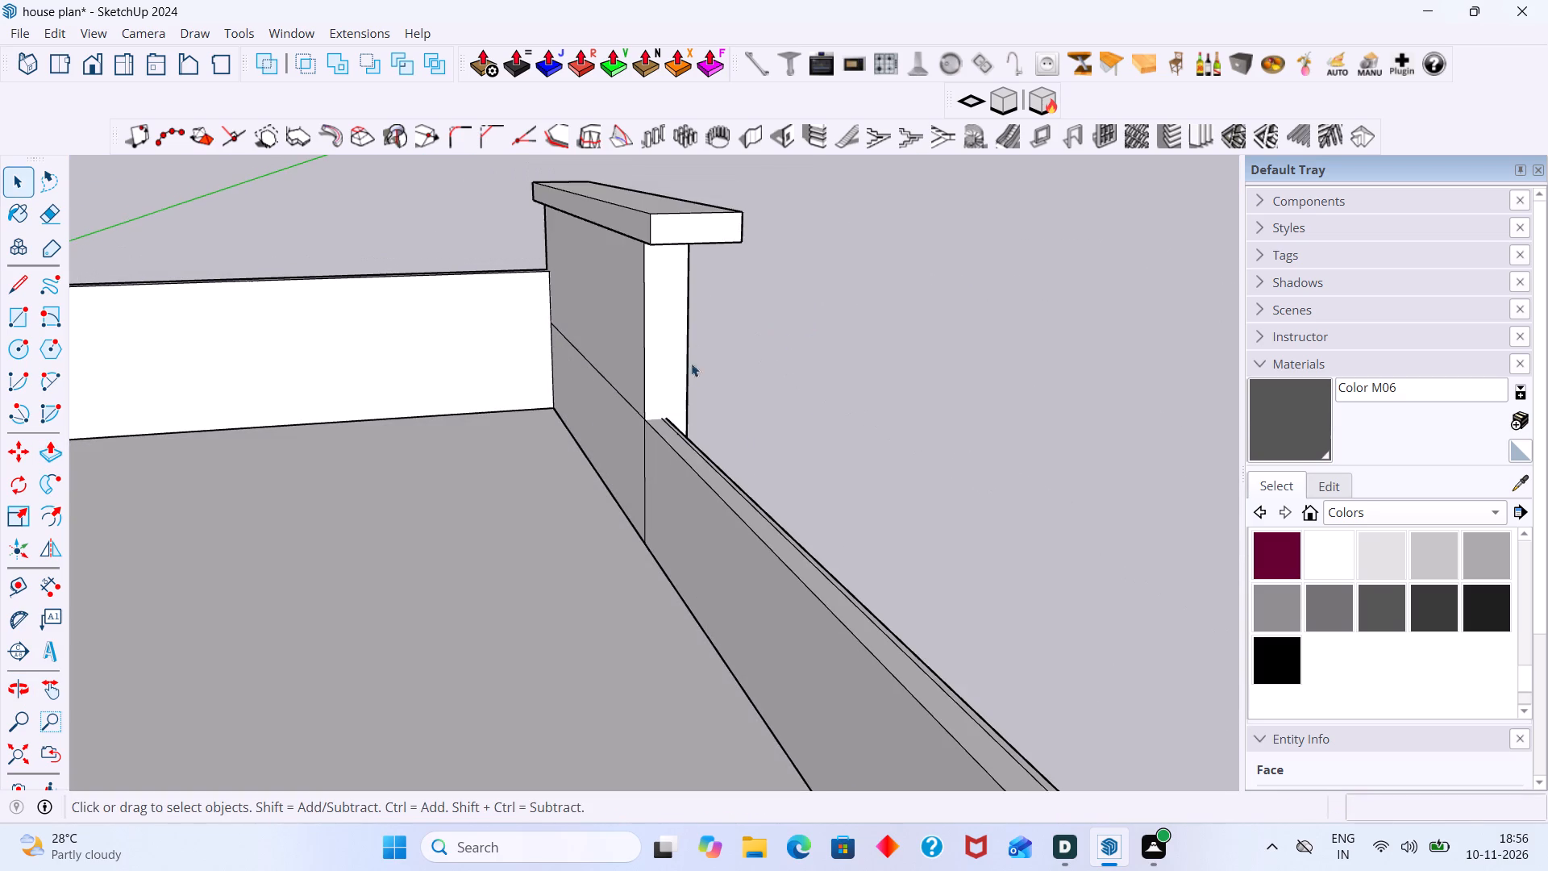
pyautogui.scroll(4, 624, 440)
pyautogui.moveTo(635, 436); pyautogui.dragTo(681, 425, button='middle')
pyautogui.scroll(2, 693, 425)
pyautogui.scroll(-7, 693, 422)
pyautogui.moveTo(734, 410); pyautogui.dragTo(484, 426, button='middle')
pyautogui.scroll(17, 382, 444)
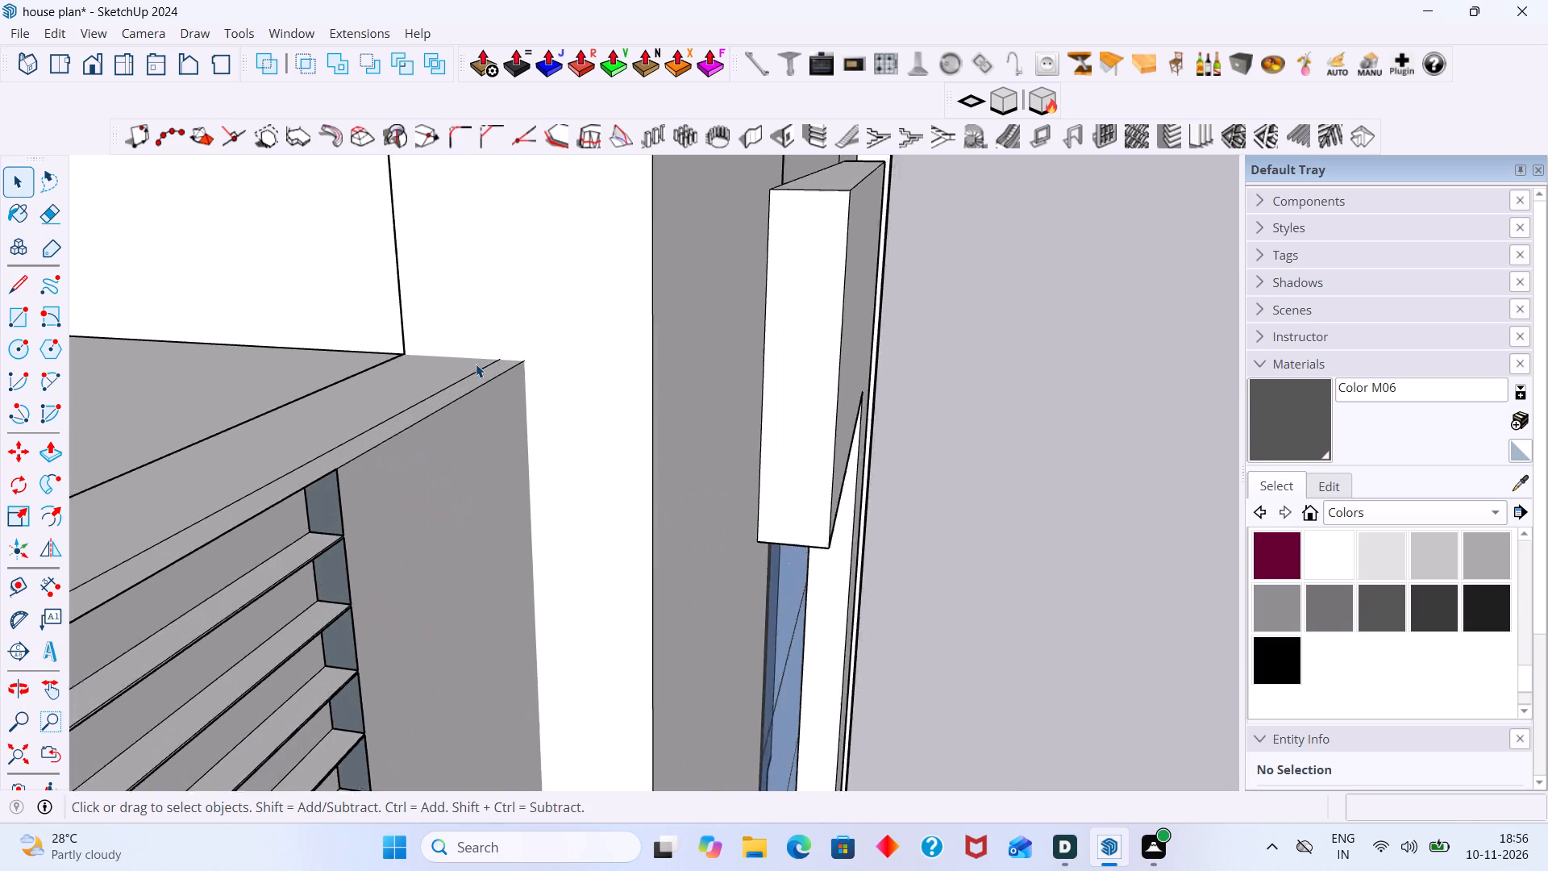
pyautogui.scroll(7, 476, 364)
pyautogui.scroll(-11, 518, 384)
pyautogui.moveTo(480, 425); pyautogui.dragTo(454, 398, button='middle')
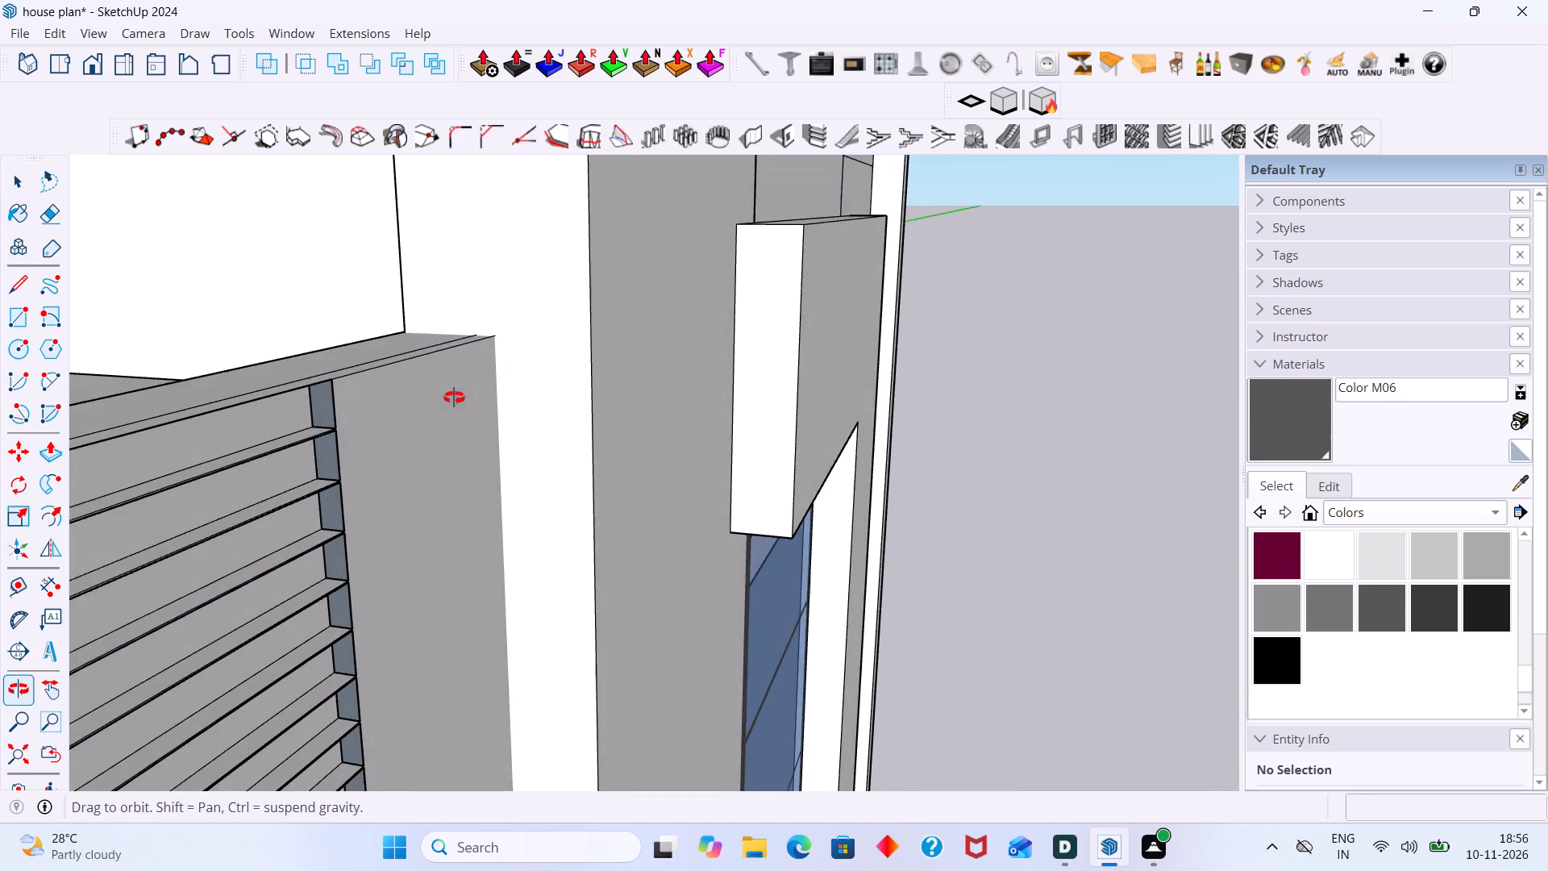
pyautogui.moveTo(454, 398); pyautogui.dragTo(442, 399, button='middle')
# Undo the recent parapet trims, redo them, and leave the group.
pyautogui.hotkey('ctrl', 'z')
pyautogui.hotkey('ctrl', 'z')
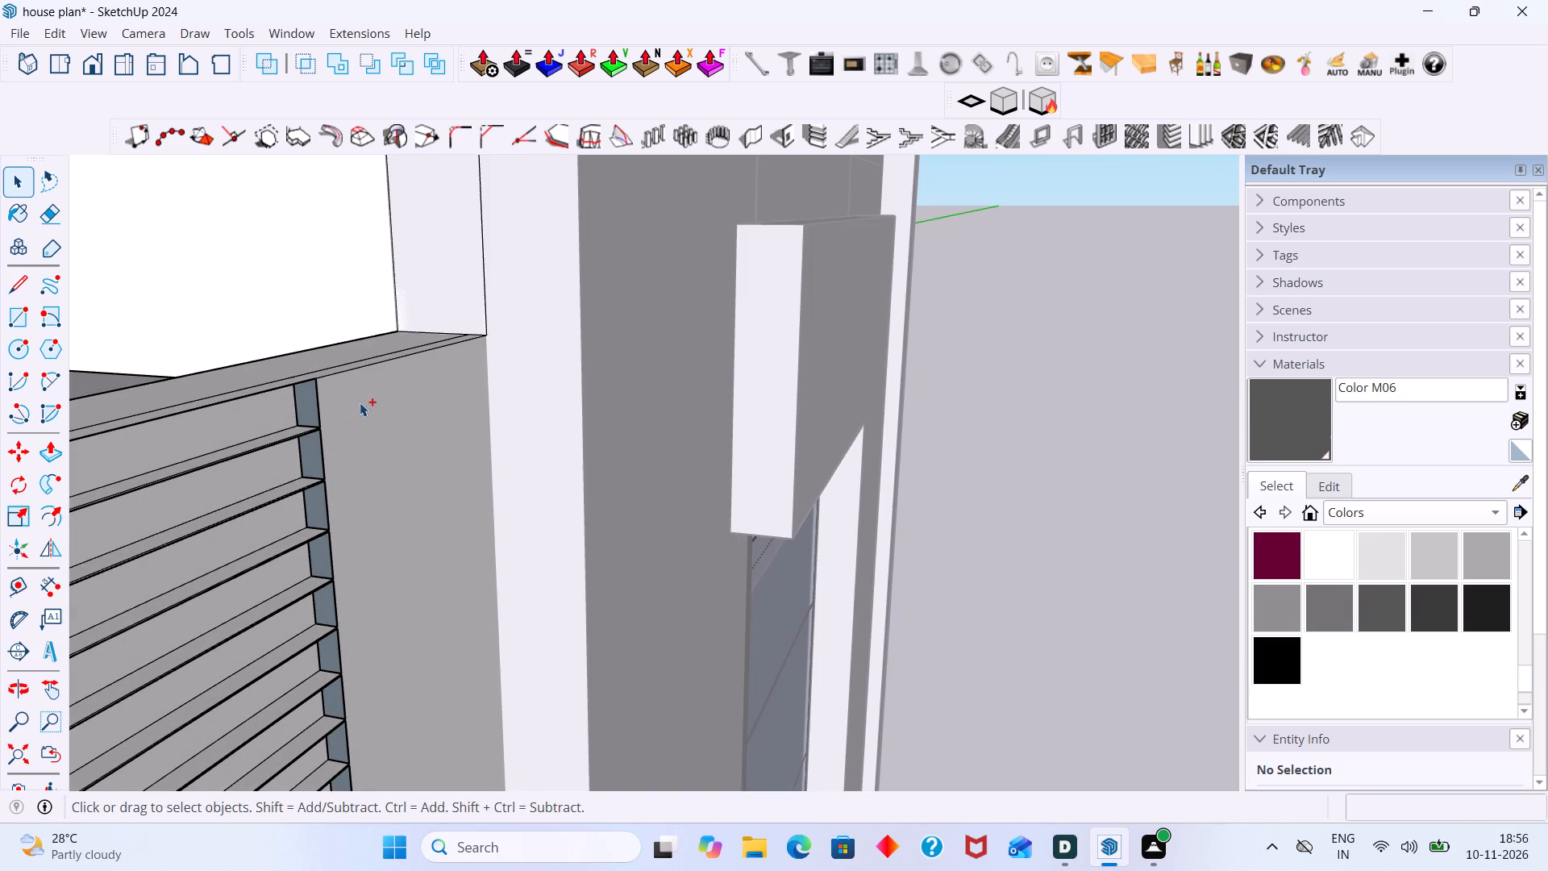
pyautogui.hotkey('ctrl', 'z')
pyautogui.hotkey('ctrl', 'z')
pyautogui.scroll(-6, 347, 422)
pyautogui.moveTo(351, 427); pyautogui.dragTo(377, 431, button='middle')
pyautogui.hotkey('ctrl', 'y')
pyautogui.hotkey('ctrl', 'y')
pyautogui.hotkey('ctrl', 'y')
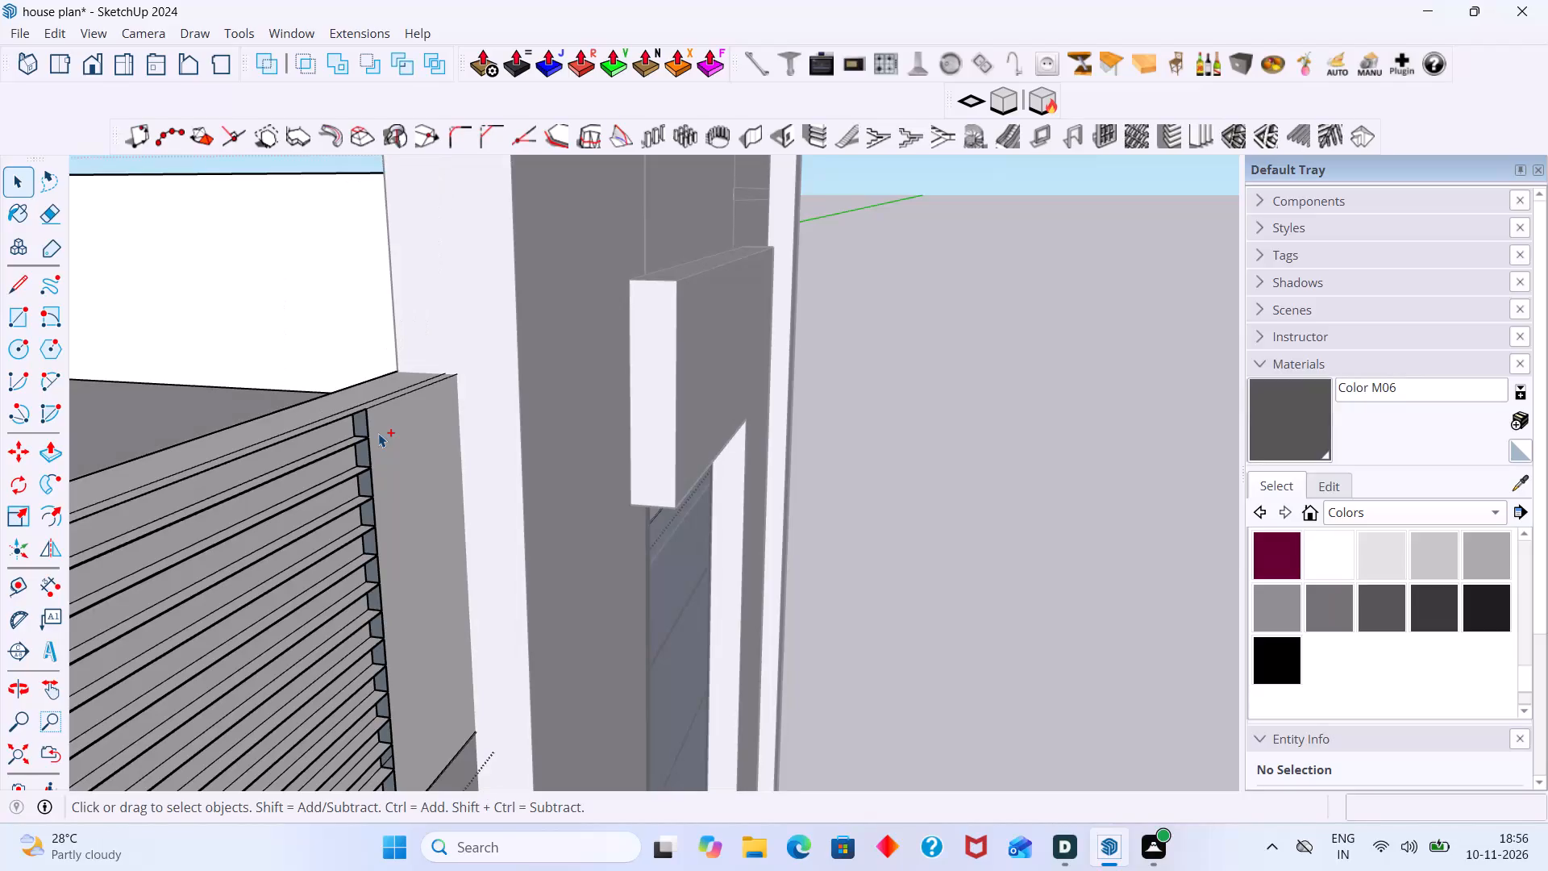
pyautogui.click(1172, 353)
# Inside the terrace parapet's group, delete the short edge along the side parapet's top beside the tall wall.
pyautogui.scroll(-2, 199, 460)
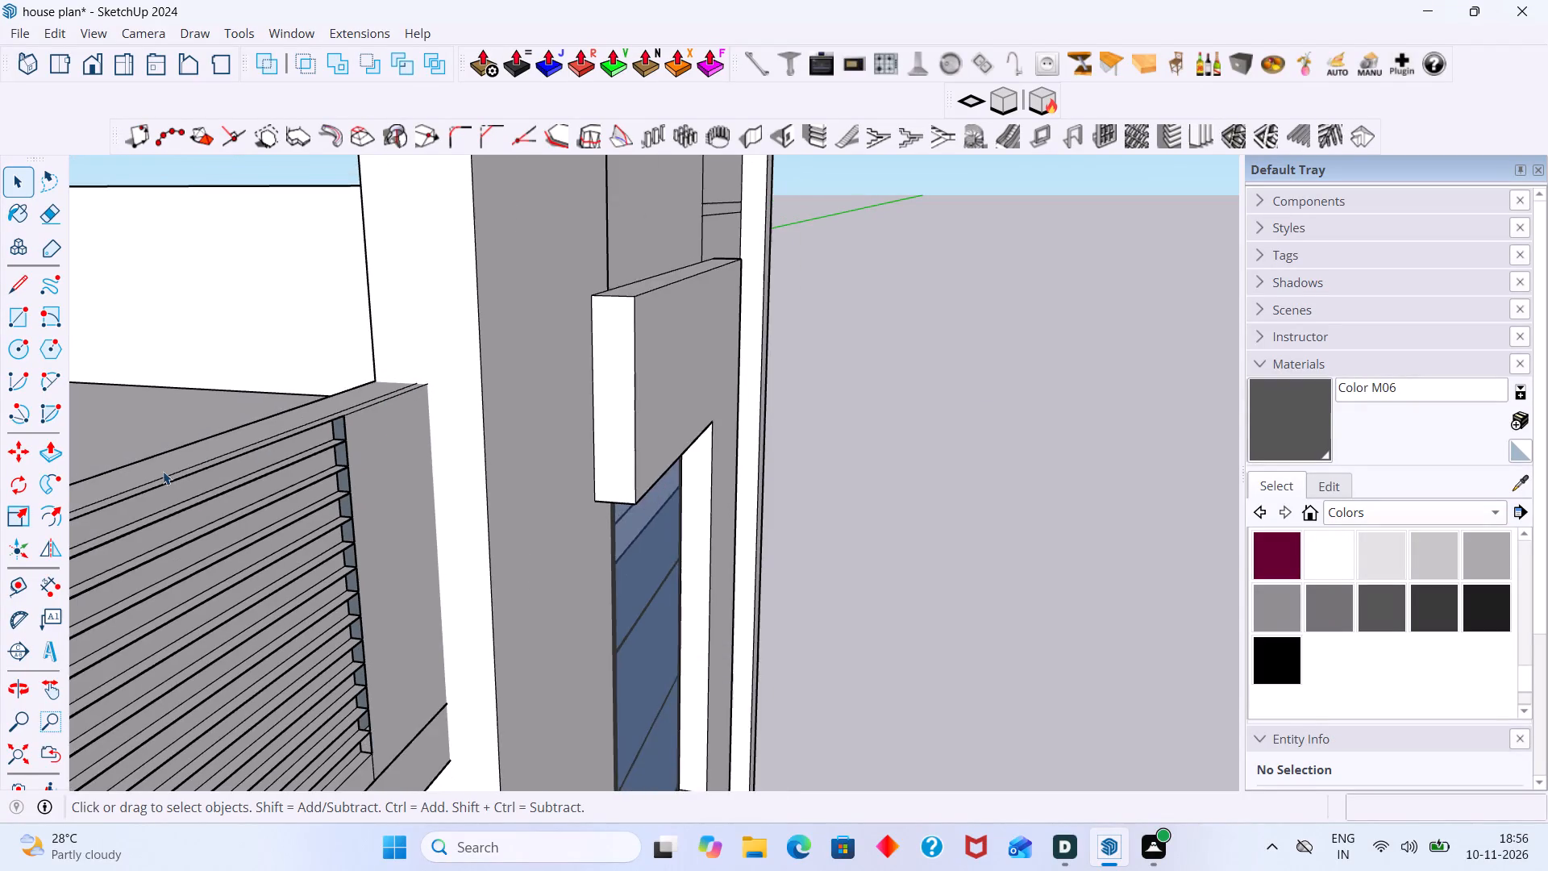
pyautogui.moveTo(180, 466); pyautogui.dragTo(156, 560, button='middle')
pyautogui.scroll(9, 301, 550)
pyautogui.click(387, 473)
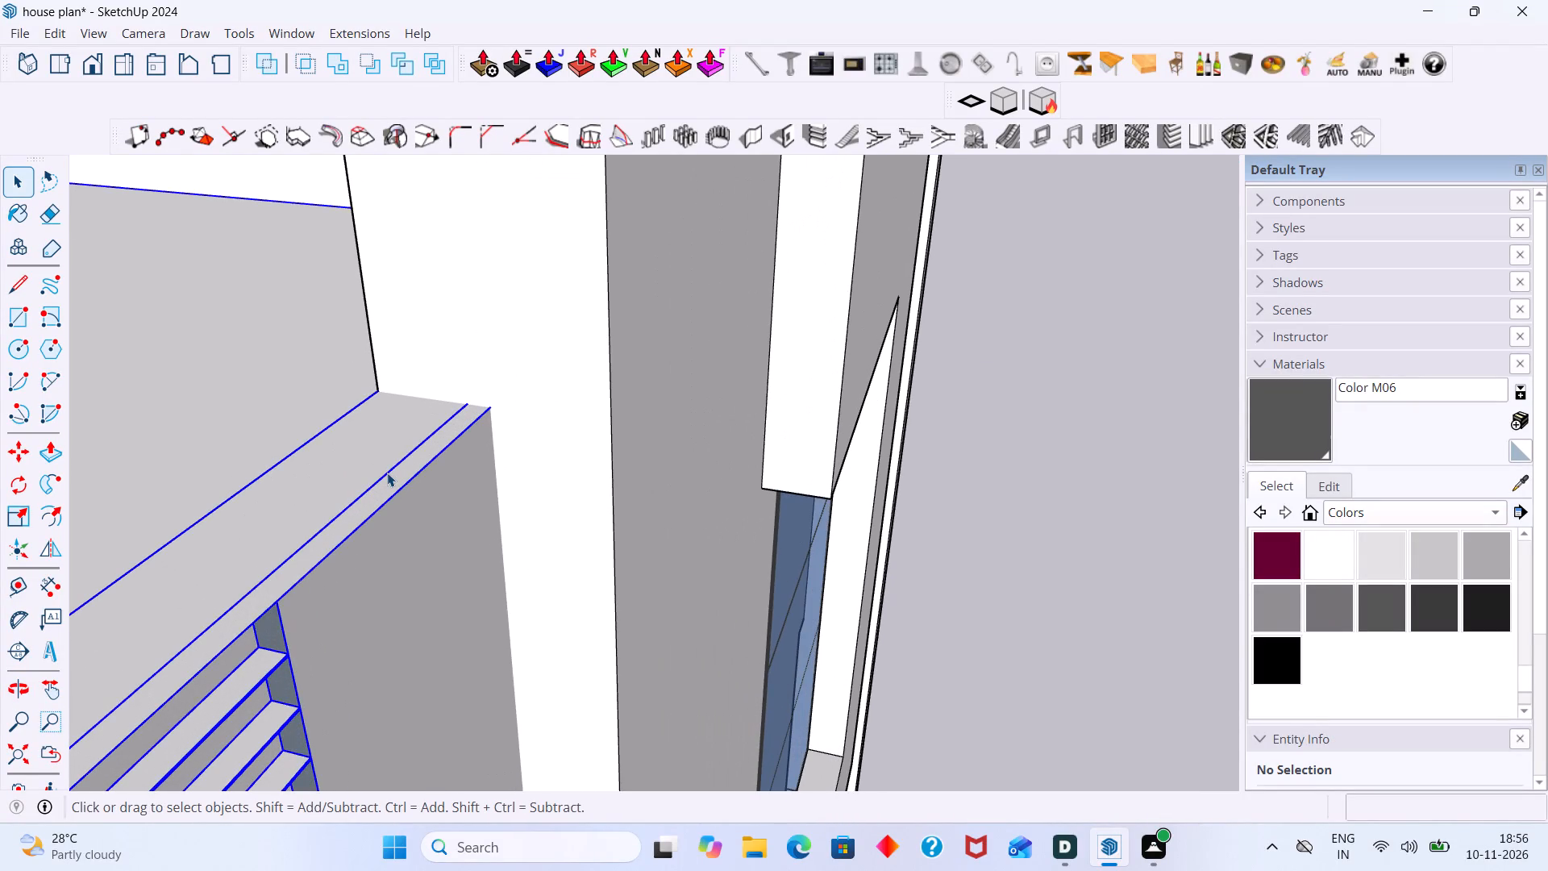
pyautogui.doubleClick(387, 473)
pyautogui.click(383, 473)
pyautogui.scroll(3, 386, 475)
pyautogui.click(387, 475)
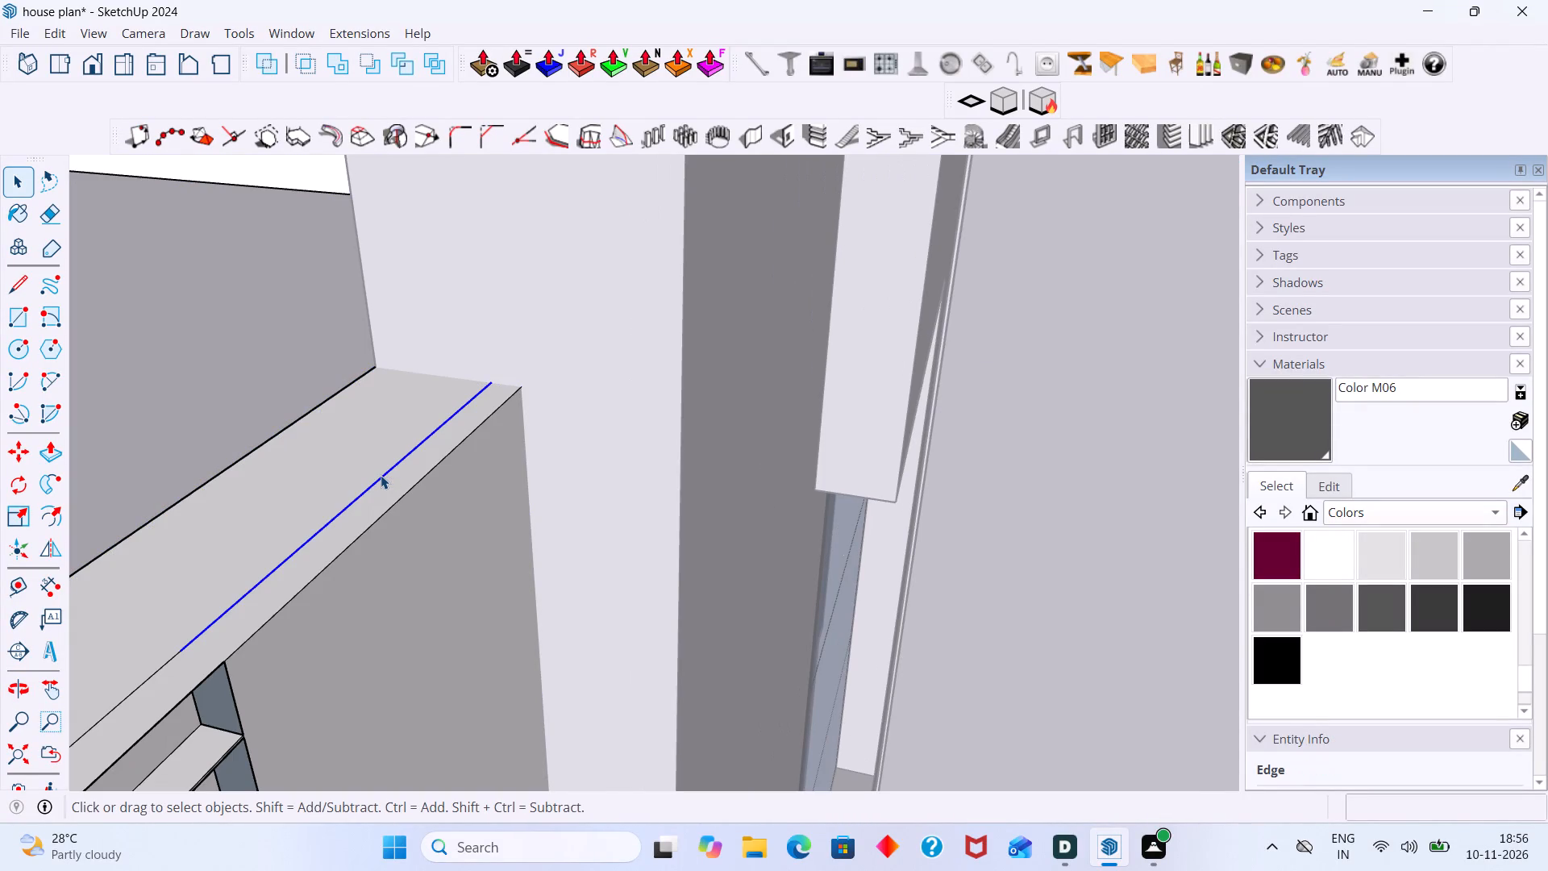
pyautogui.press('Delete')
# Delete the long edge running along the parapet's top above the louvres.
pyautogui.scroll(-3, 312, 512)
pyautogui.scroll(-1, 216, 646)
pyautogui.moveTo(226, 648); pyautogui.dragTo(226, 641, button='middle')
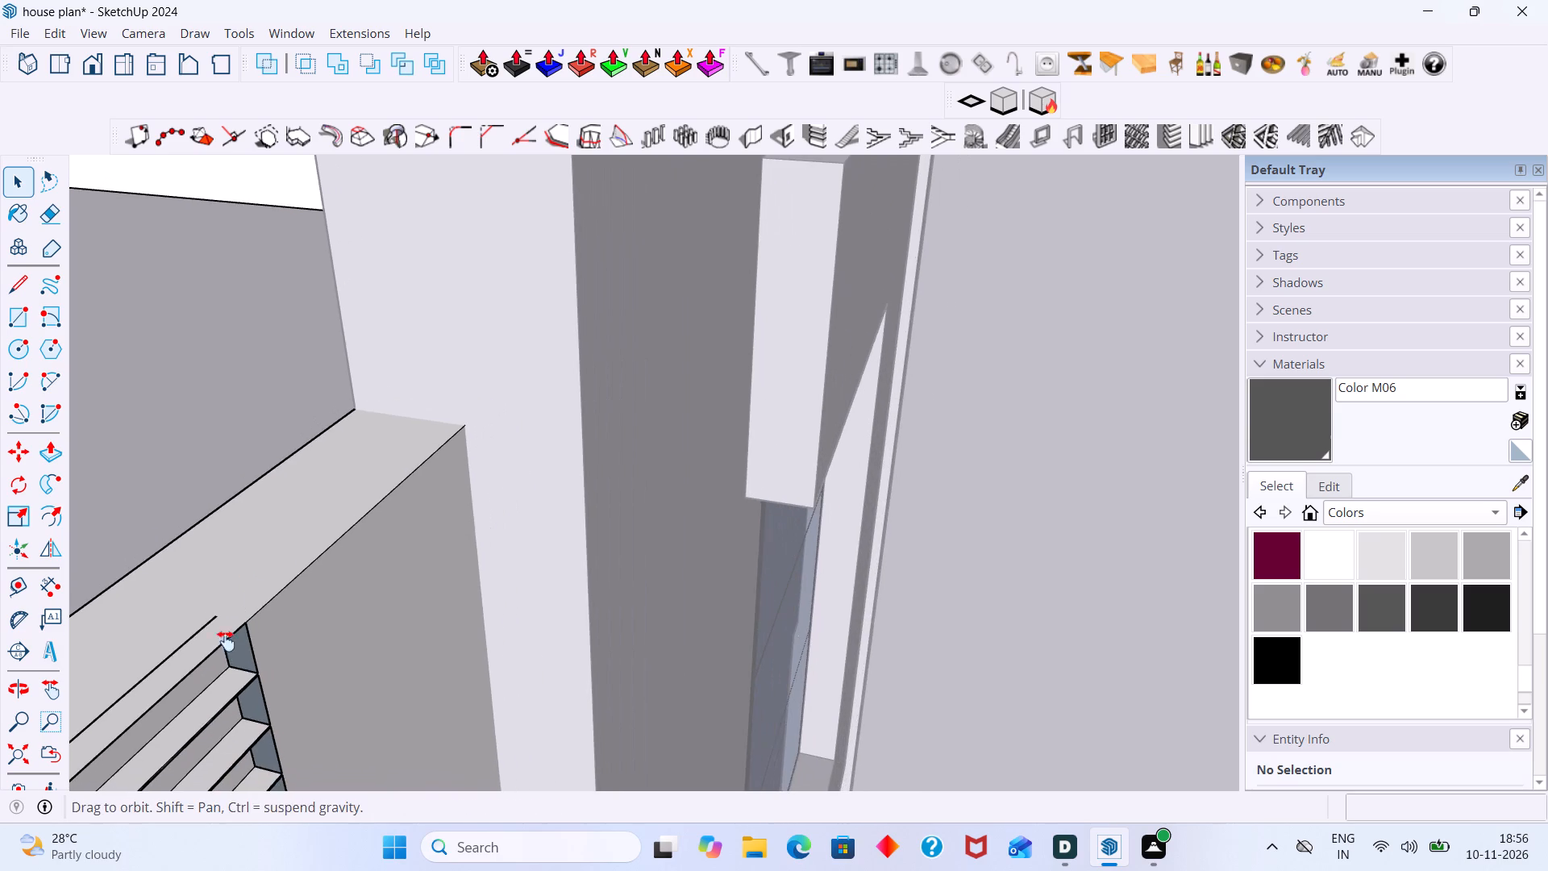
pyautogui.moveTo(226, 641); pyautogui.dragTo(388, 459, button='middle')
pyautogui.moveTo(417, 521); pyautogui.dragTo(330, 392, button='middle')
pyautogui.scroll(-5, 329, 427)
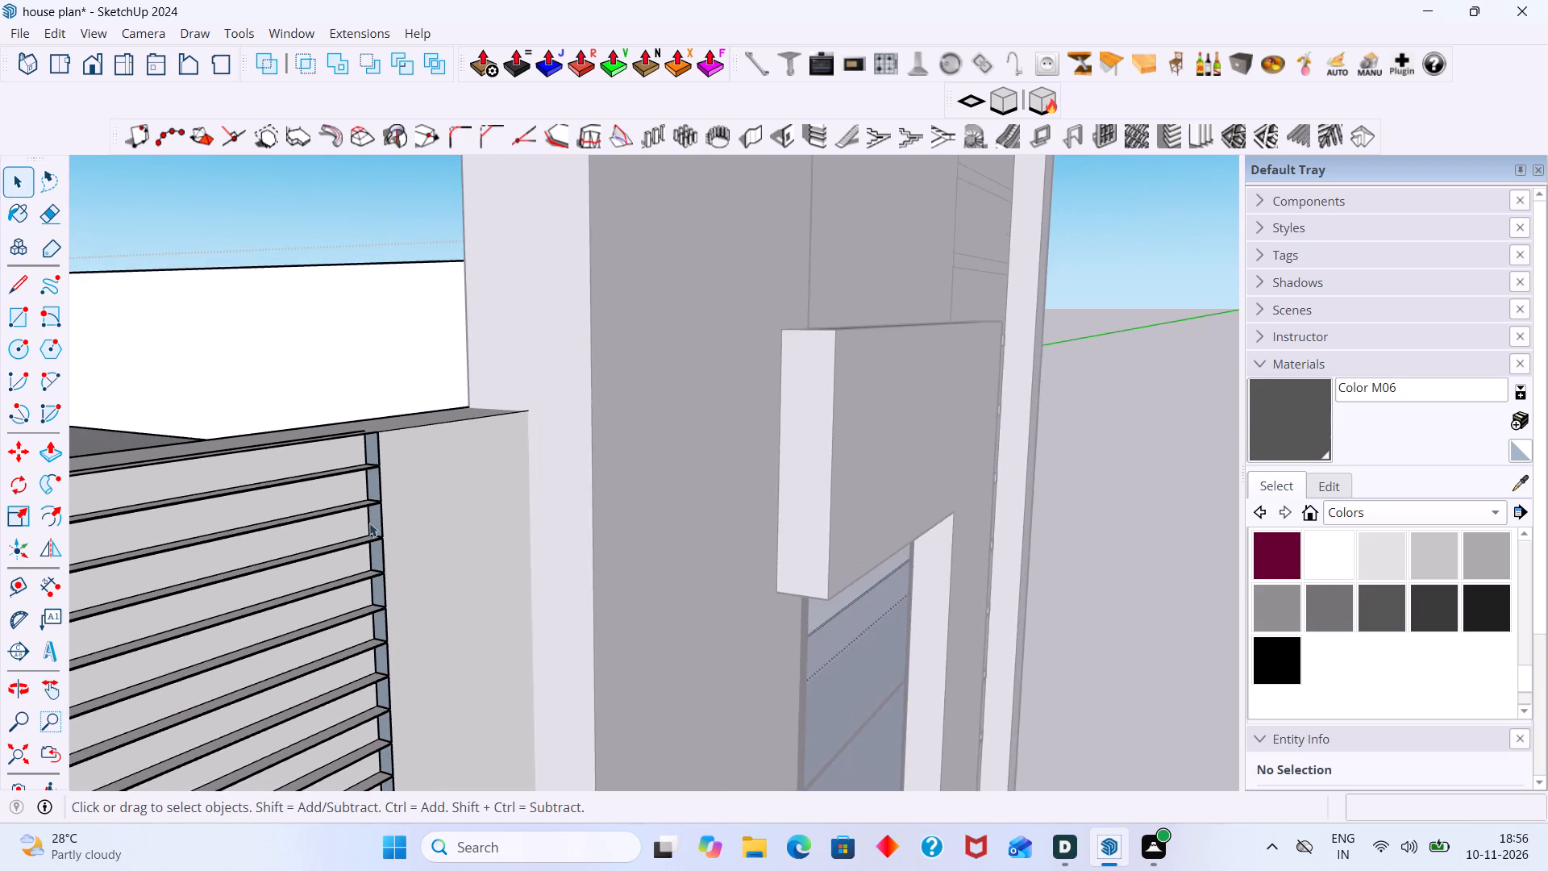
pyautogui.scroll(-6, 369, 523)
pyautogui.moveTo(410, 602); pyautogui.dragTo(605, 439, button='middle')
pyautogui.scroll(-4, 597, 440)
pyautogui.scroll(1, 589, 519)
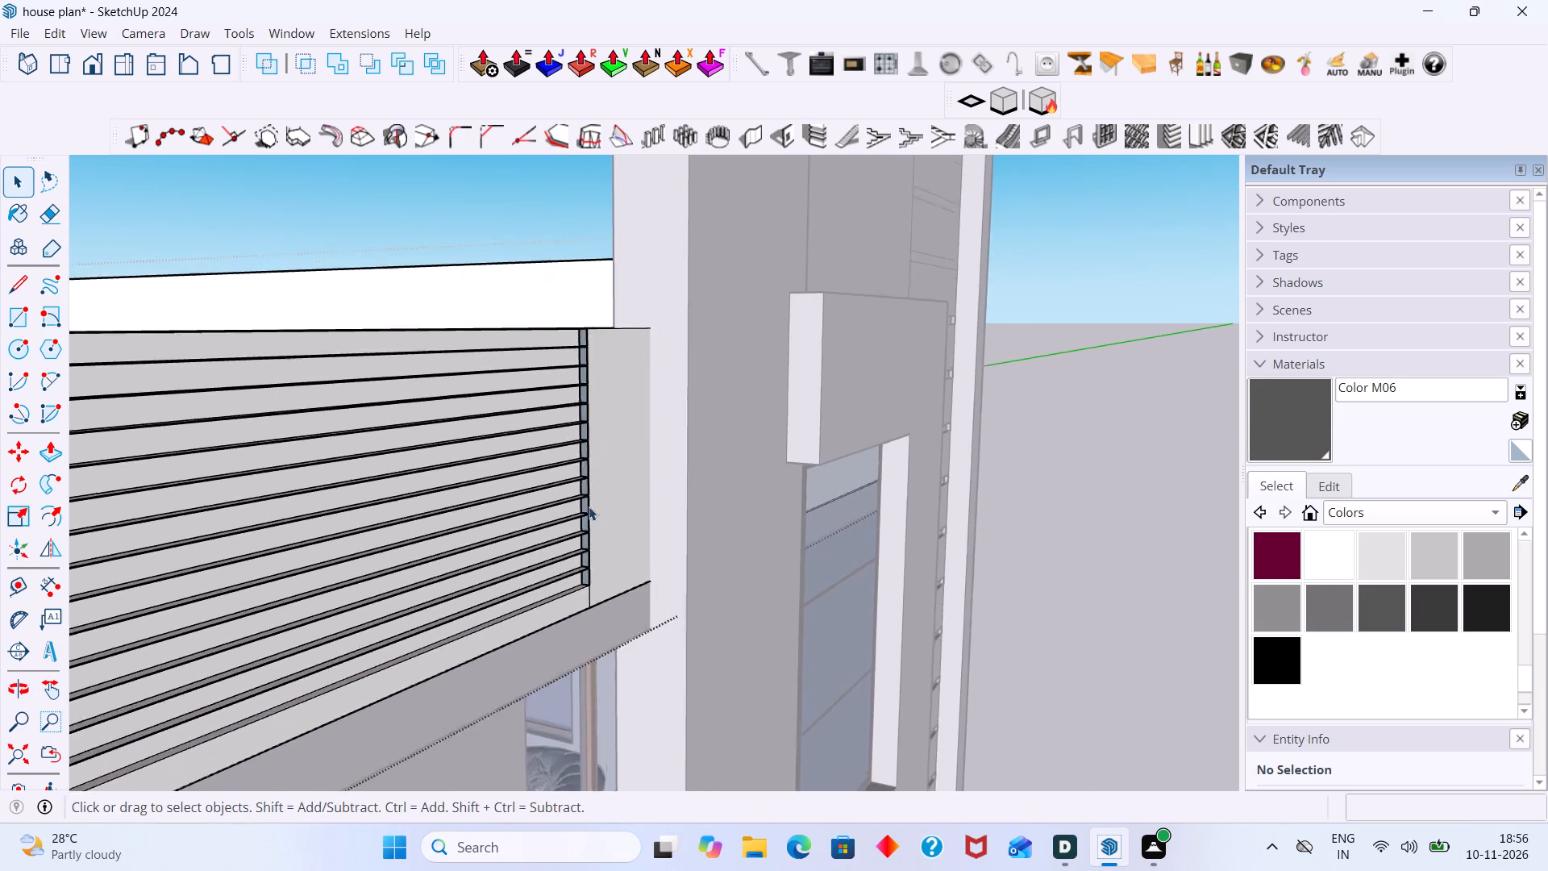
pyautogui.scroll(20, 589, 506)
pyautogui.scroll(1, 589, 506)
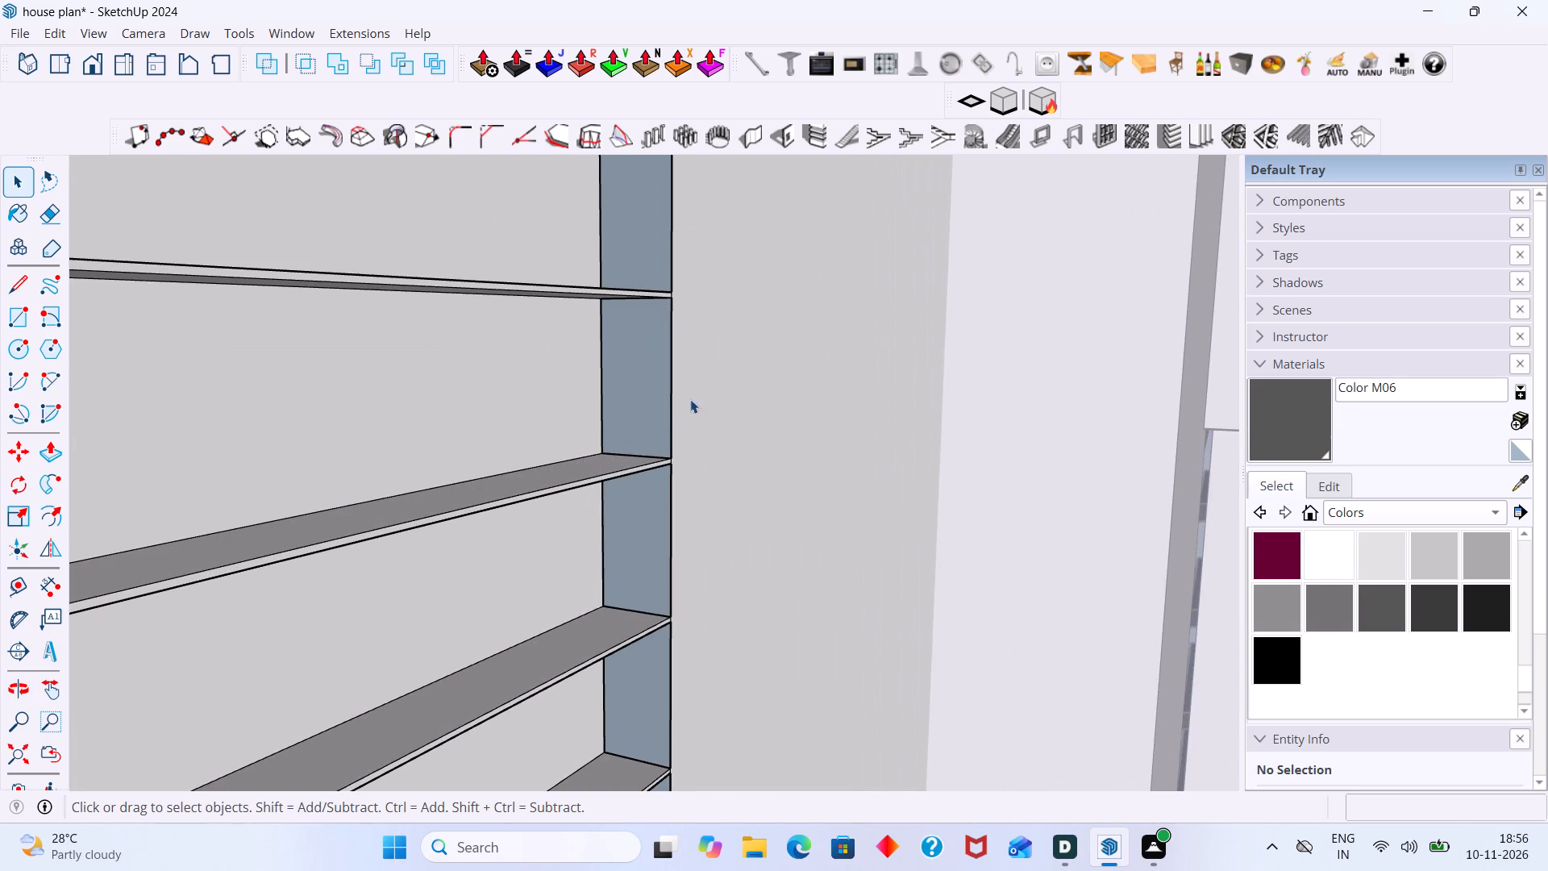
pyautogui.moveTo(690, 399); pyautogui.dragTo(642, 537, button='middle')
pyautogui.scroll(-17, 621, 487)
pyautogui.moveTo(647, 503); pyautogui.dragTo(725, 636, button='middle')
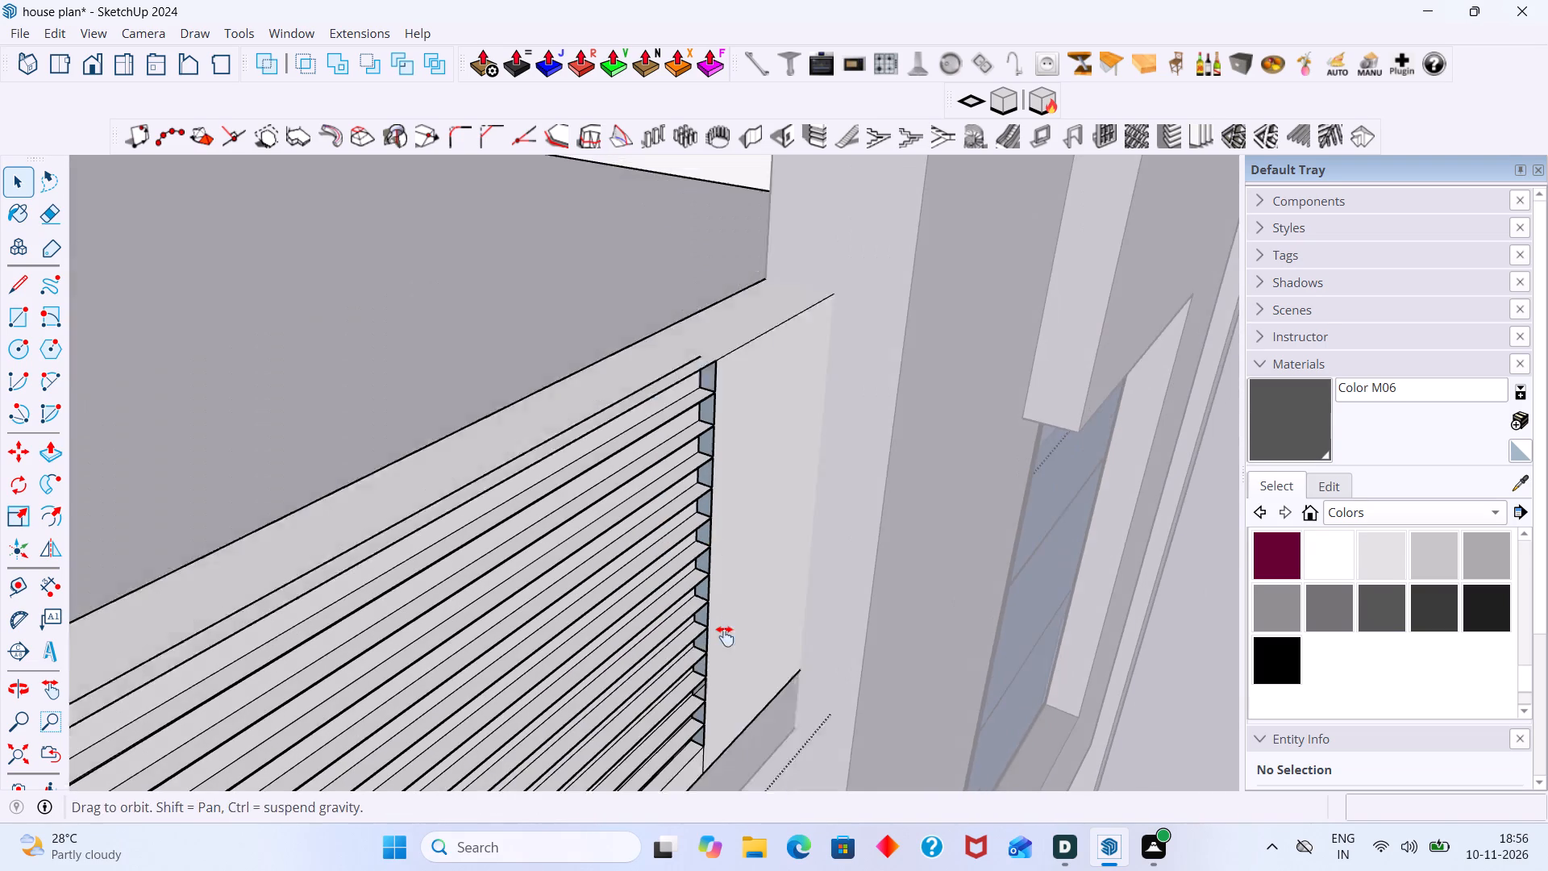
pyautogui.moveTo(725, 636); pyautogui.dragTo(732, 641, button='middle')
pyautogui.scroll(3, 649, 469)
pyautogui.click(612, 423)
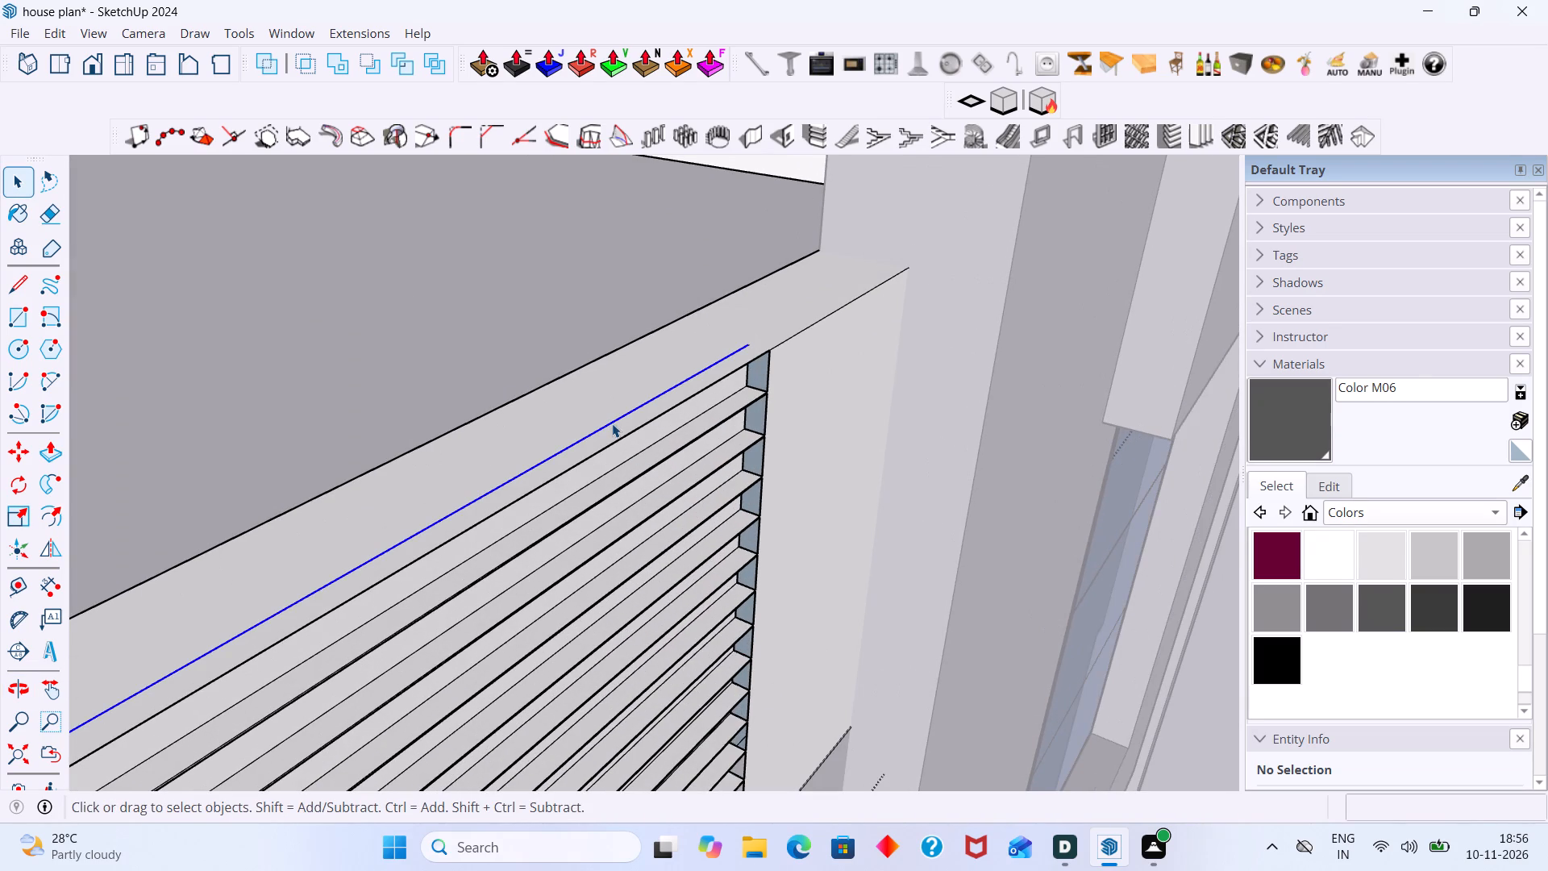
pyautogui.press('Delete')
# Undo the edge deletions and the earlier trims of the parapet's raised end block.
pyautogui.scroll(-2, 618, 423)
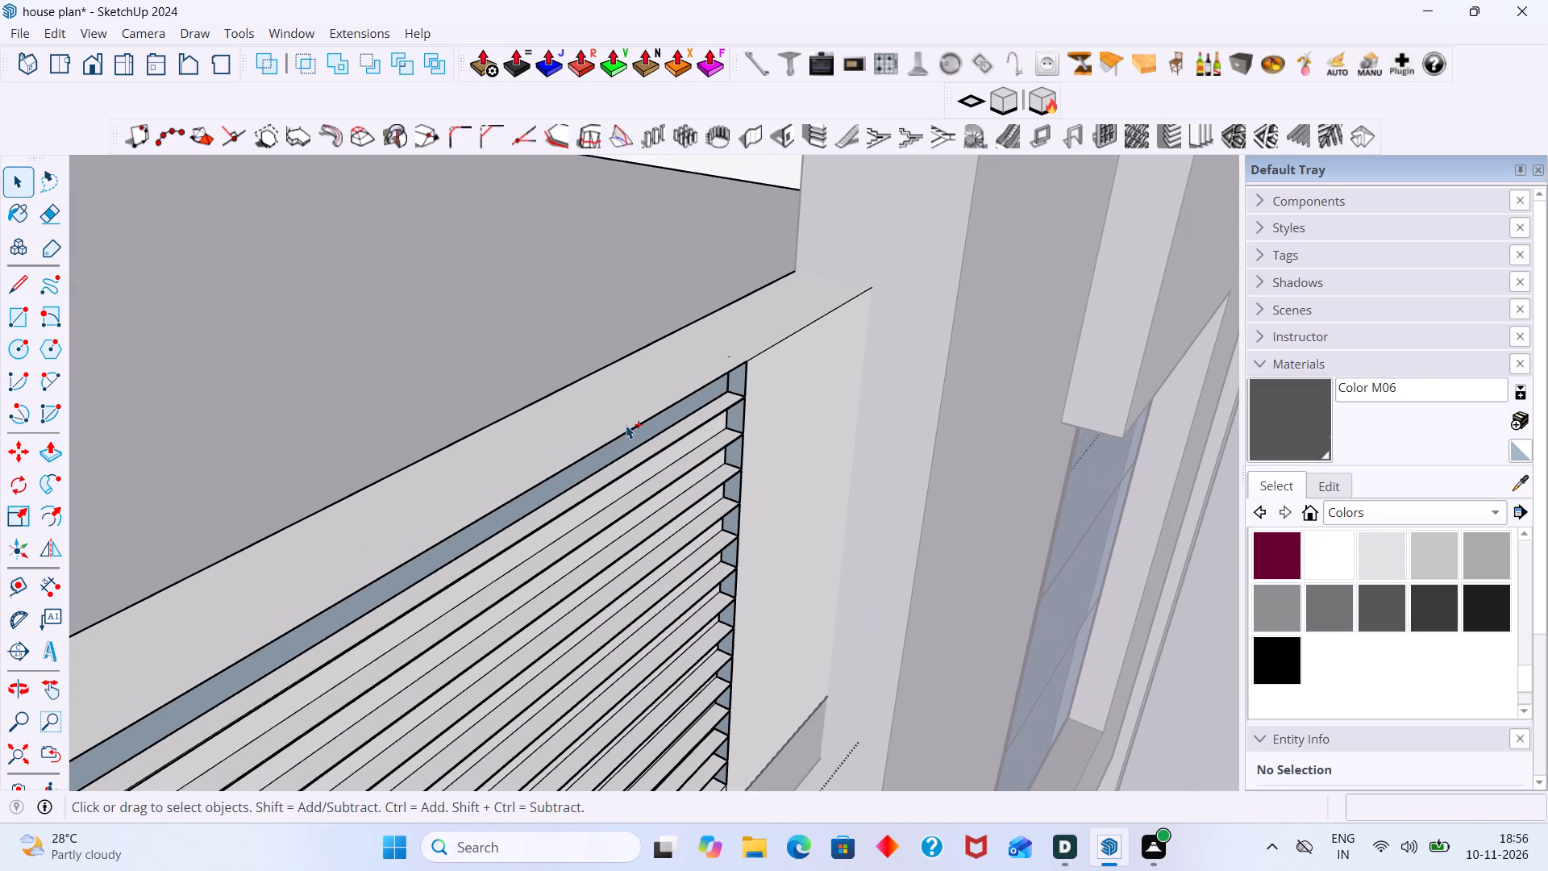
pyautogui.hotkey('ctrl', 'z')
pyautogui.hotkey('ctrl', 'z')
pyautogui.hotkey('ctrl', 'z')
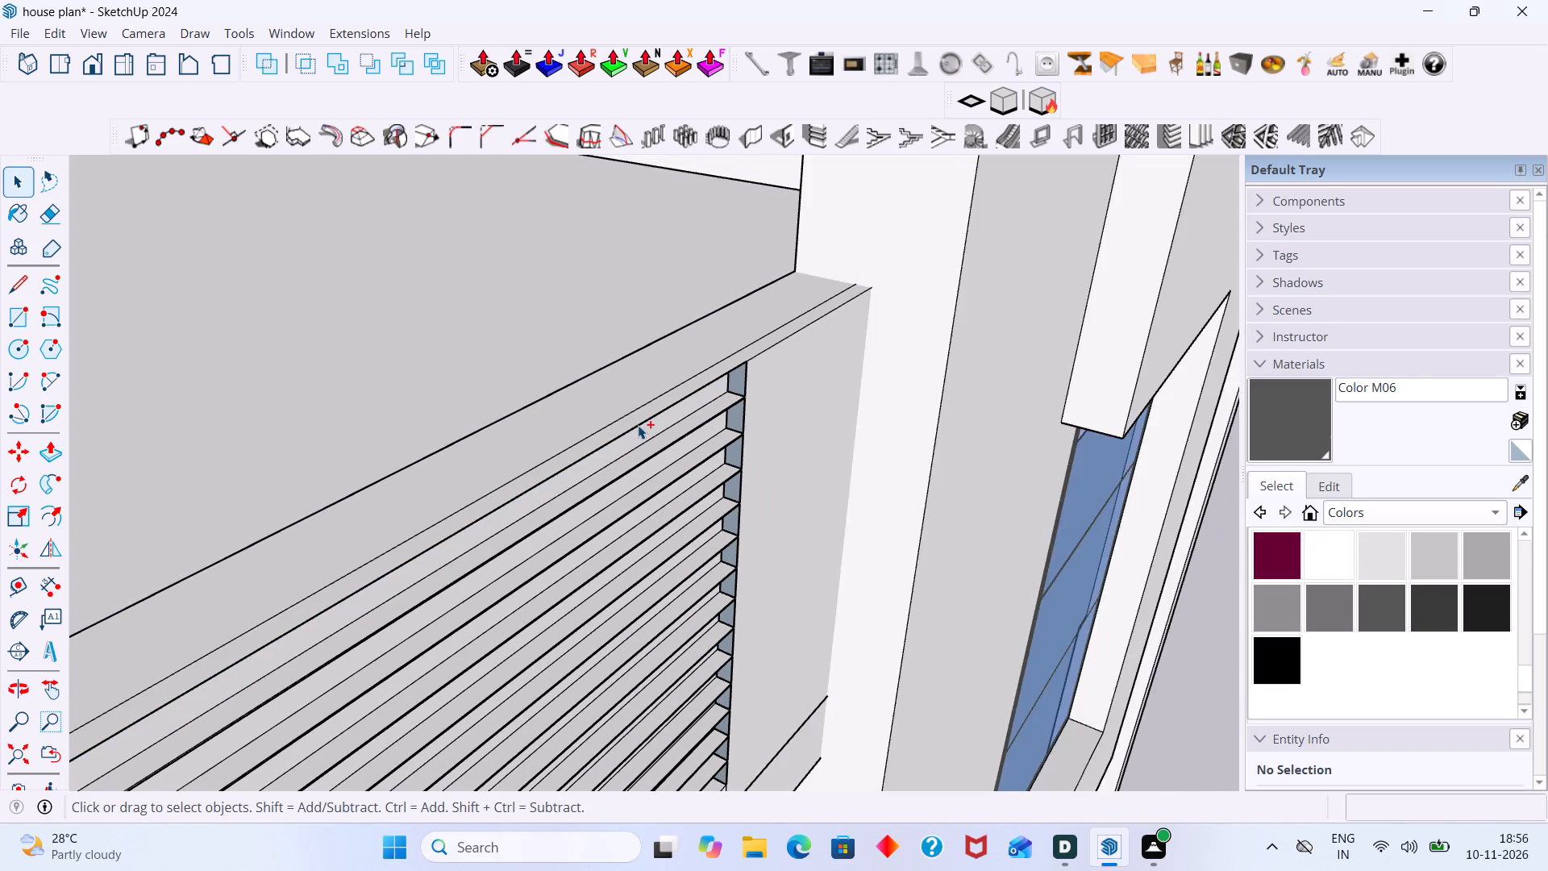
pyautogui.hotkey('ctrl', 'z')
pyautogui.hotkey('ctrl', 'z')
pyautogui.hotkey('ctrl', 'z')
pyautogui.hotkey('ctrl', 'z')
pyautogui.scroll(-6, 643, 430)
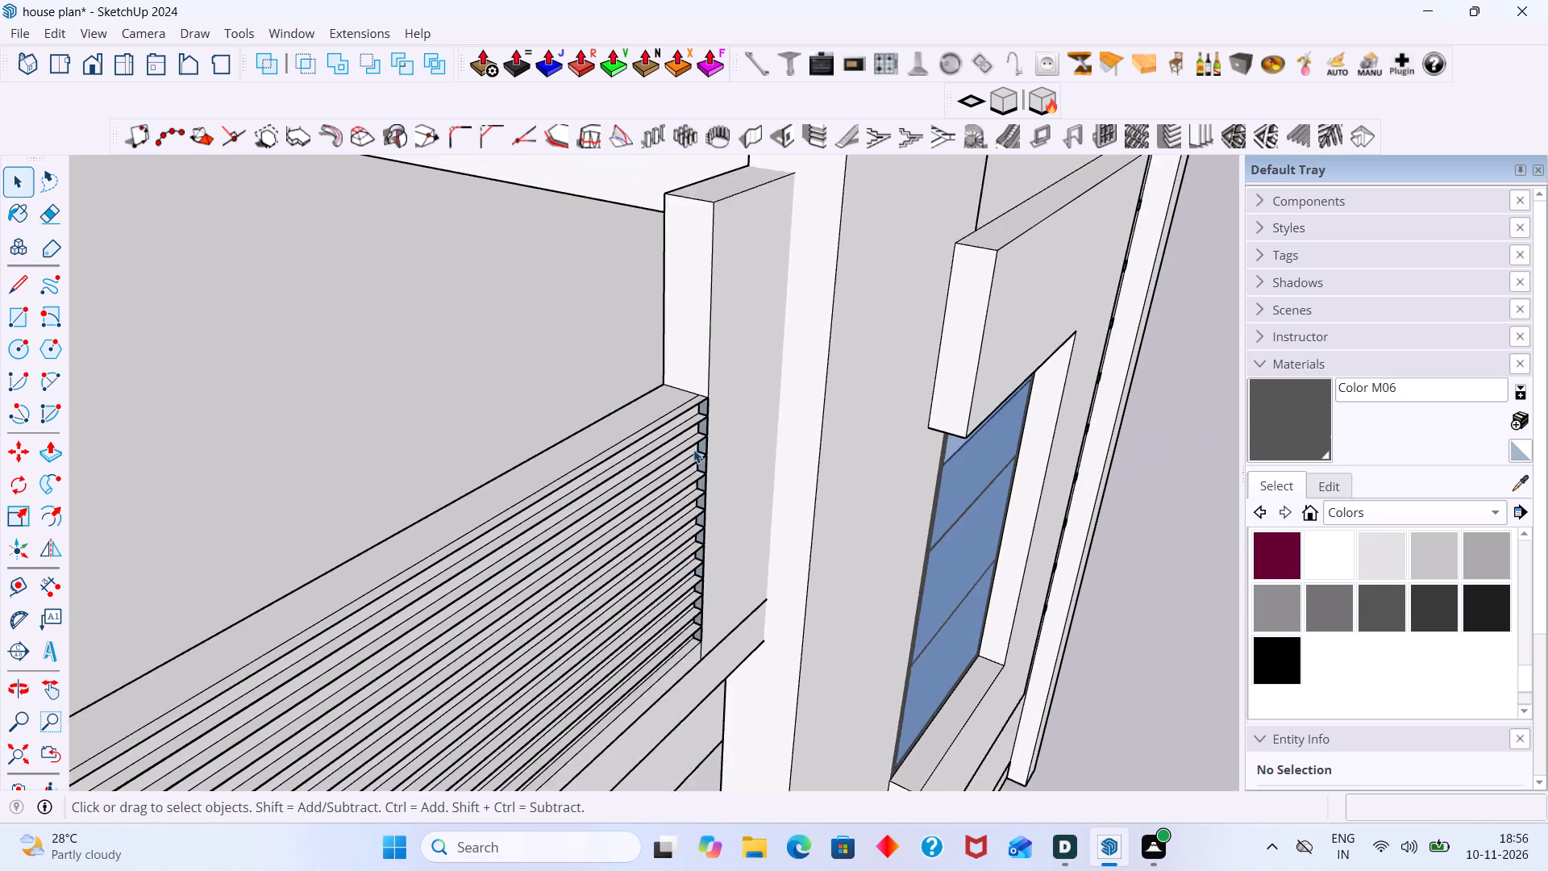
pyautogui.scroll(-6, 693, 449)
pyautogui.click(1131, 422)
# Inside the terrace parapet's group, push the raised end block's side face 12' 5/8" back to the rear parapet corner, and leave the group.
pyautogui.scroll(6, 851, 410)
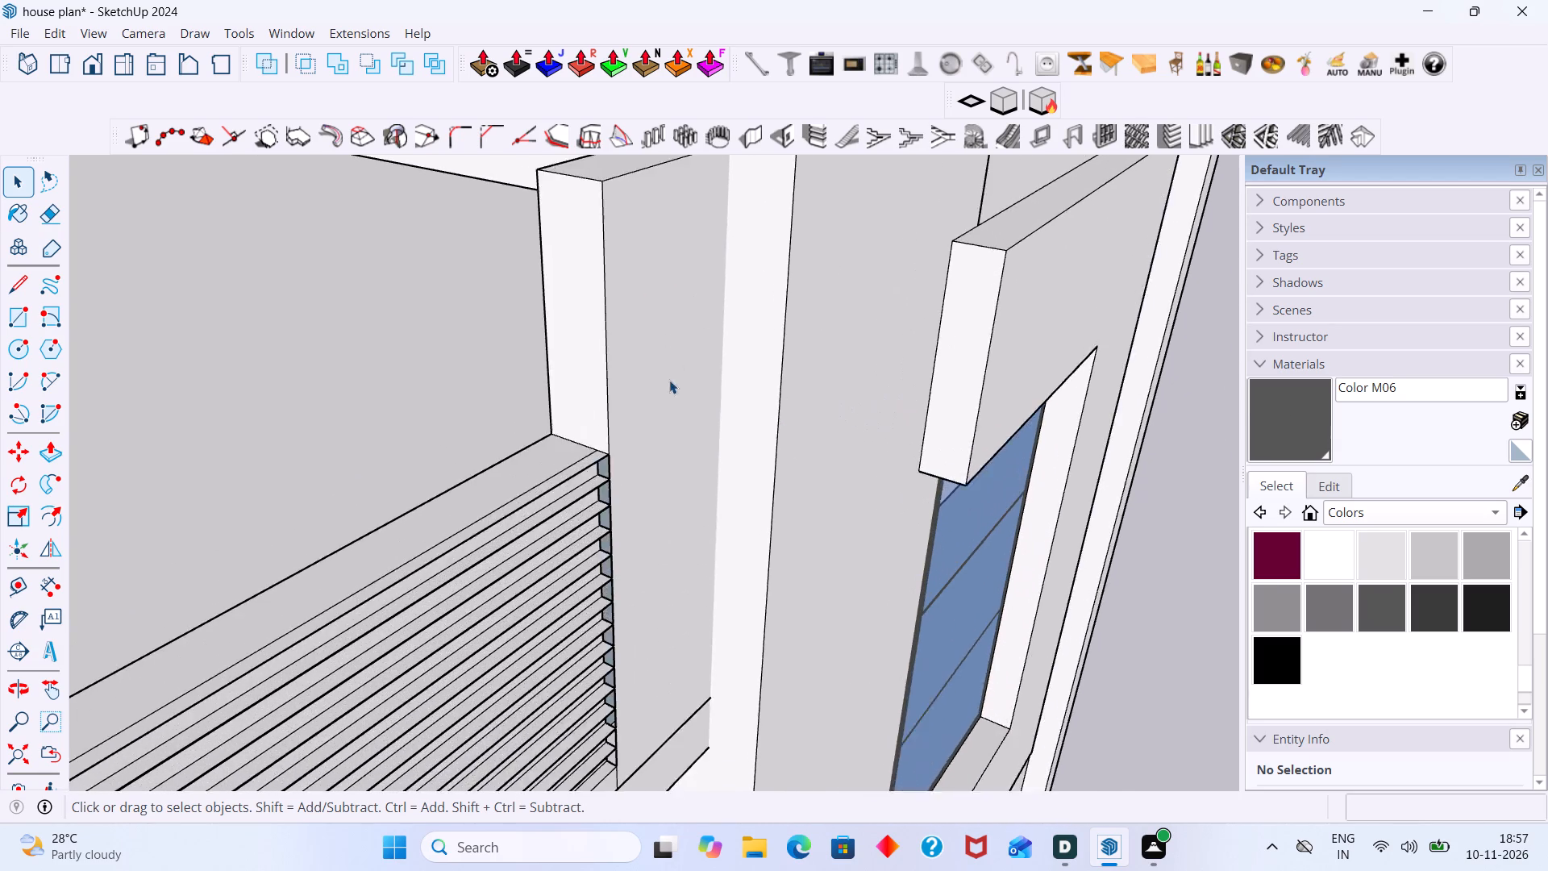
pyautogui.scroll(6, 669, 380)
pyautogui.doubleClick(551, 369)
pyautogui.click(556, 368)
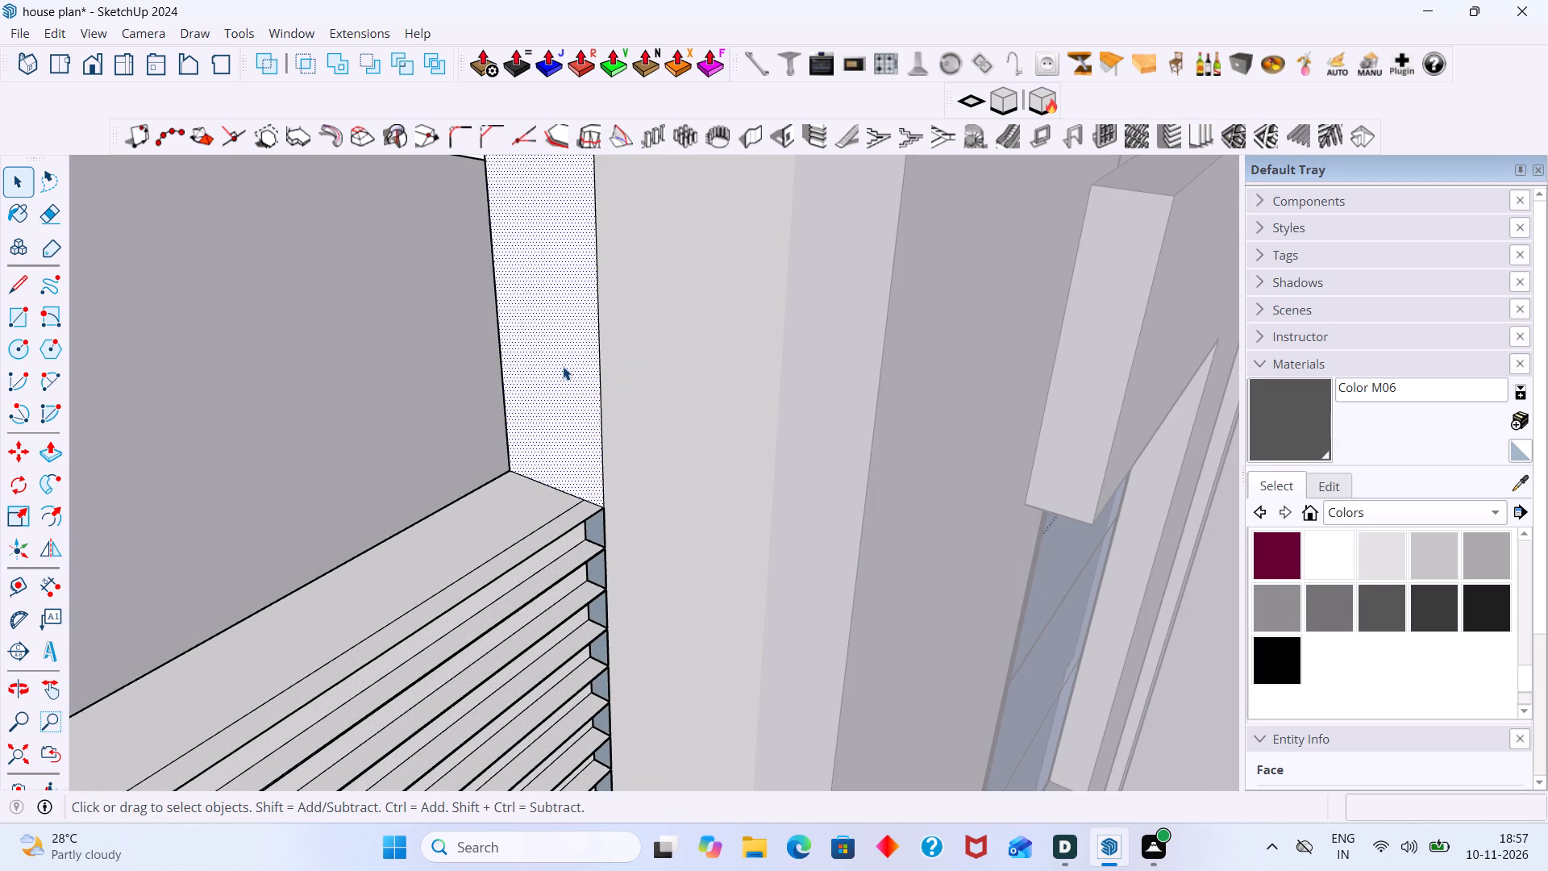
pyautogui.press('p')
pyautogui.click(563, 366)
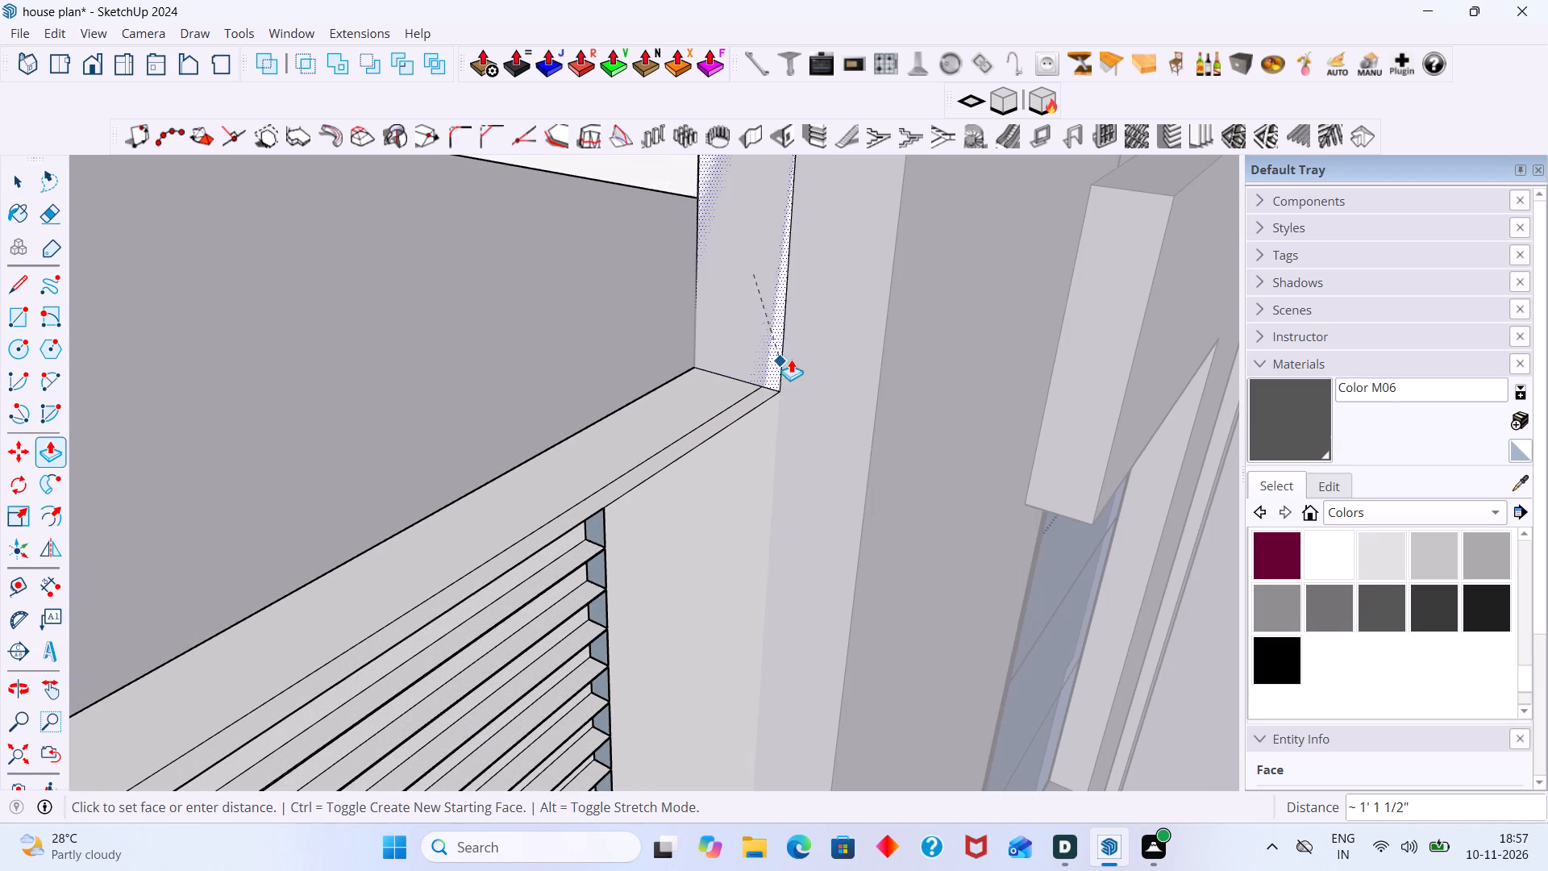
pyautogui.moveTo(792, 376); pyautogui.dragTo(1130, 408, button='middle')
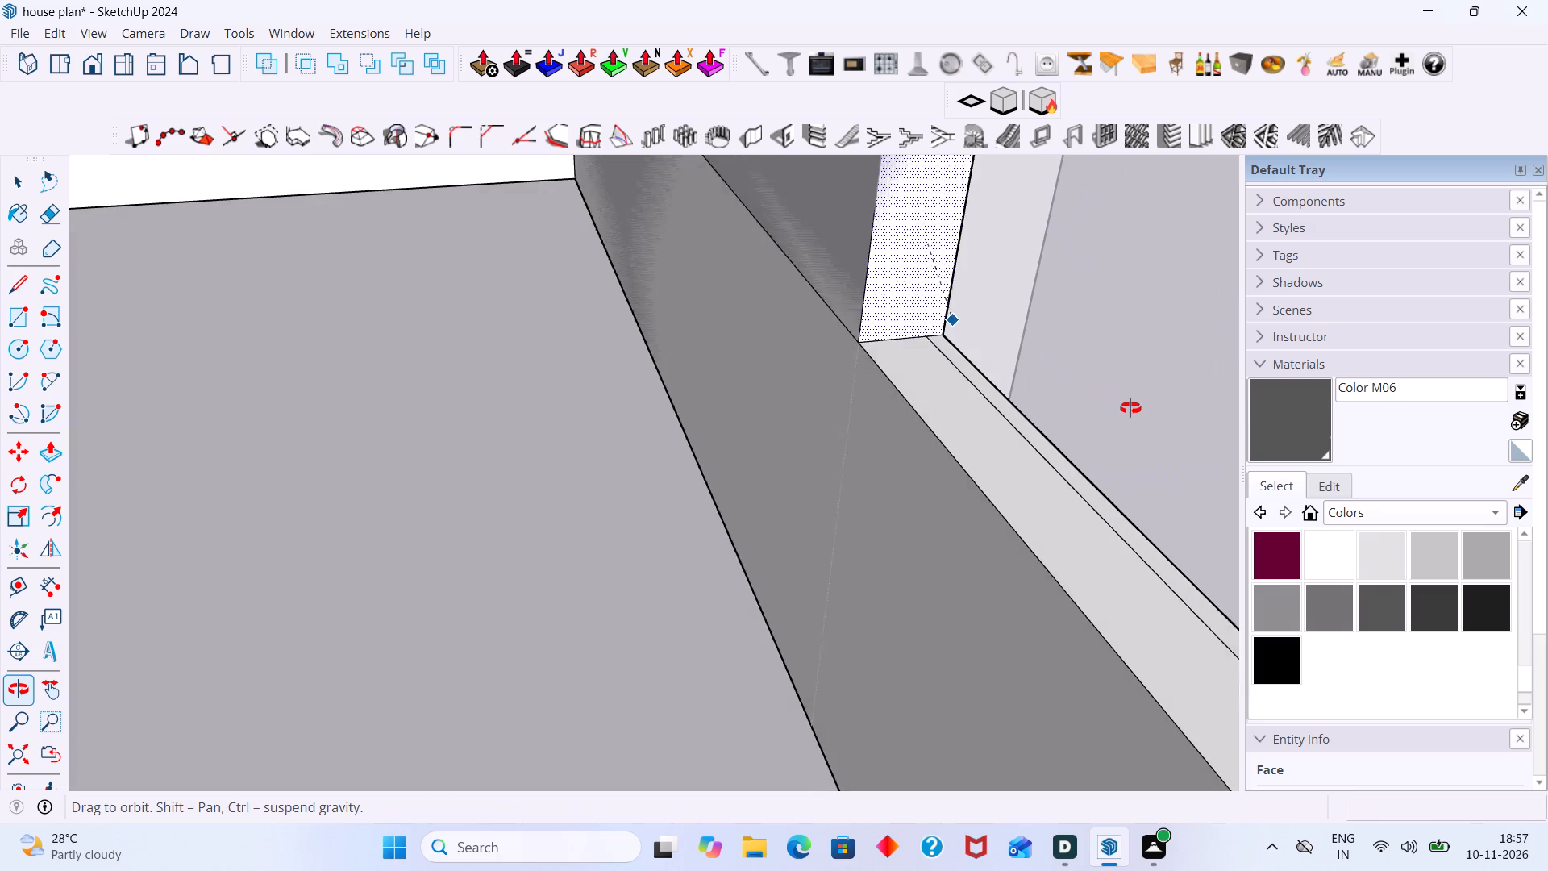
pyautogui.moveTo(1130, 408); pyautogui.dragTo(1248, 681, button='middle')
pyautogui.scroll(1, 951, 422)
pyautogui.scroll(-6, 948, 421)
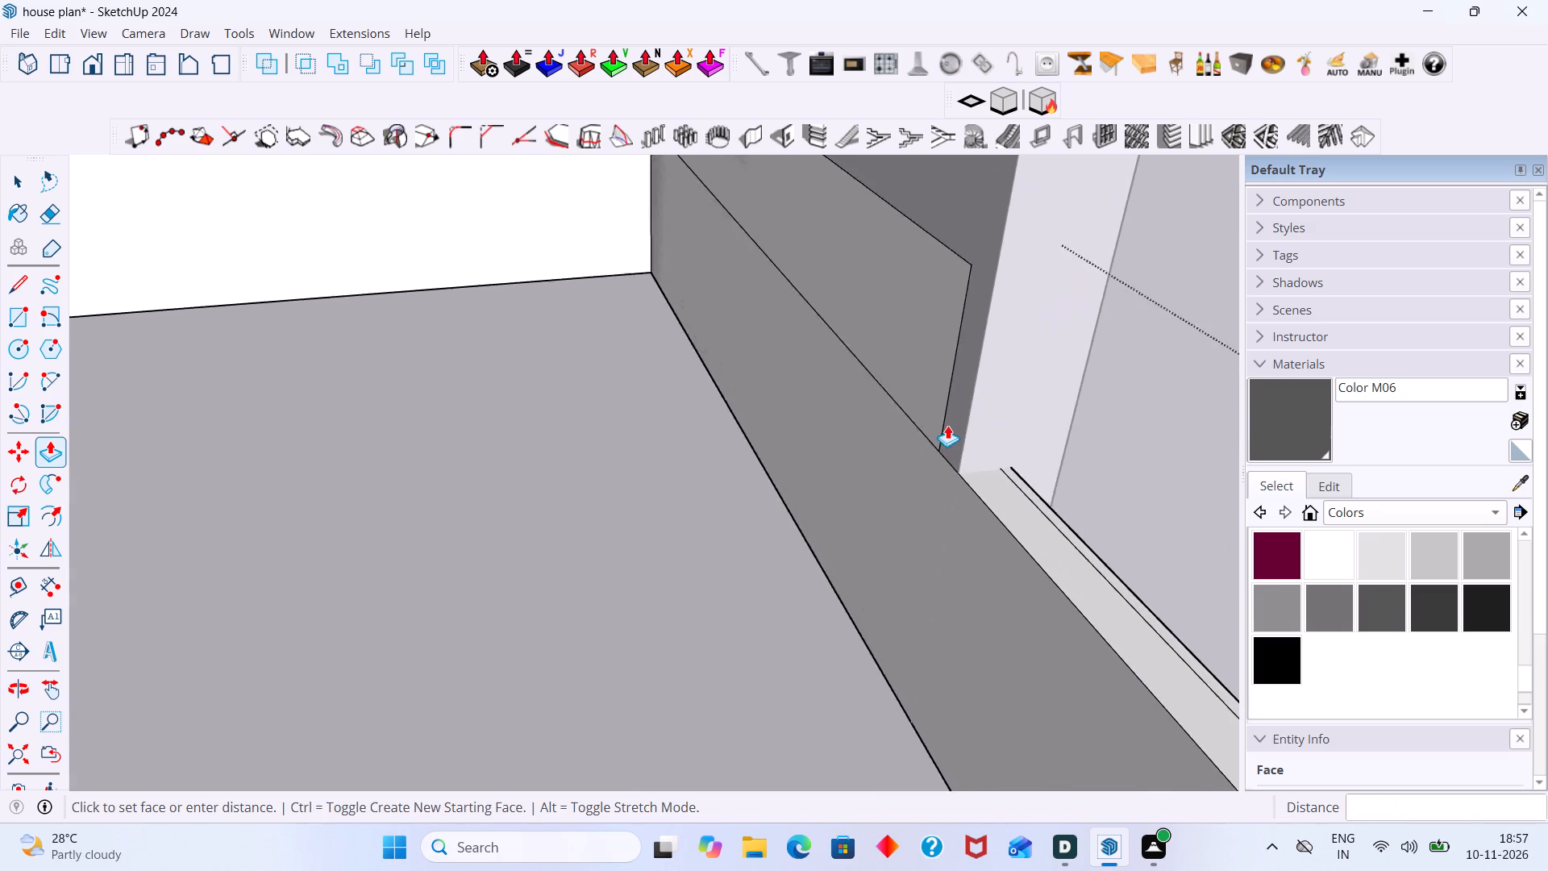
pyautogui.scroll(-3, 947, 425)
pyautogui.keyDown('shift'); pyautogui.moveTo(919, 441); pyautogui.dragTo(1064, 622, button='middle'); pyautogui.keyUp('shift')
pyautogui.scroll(5, 765, 197)
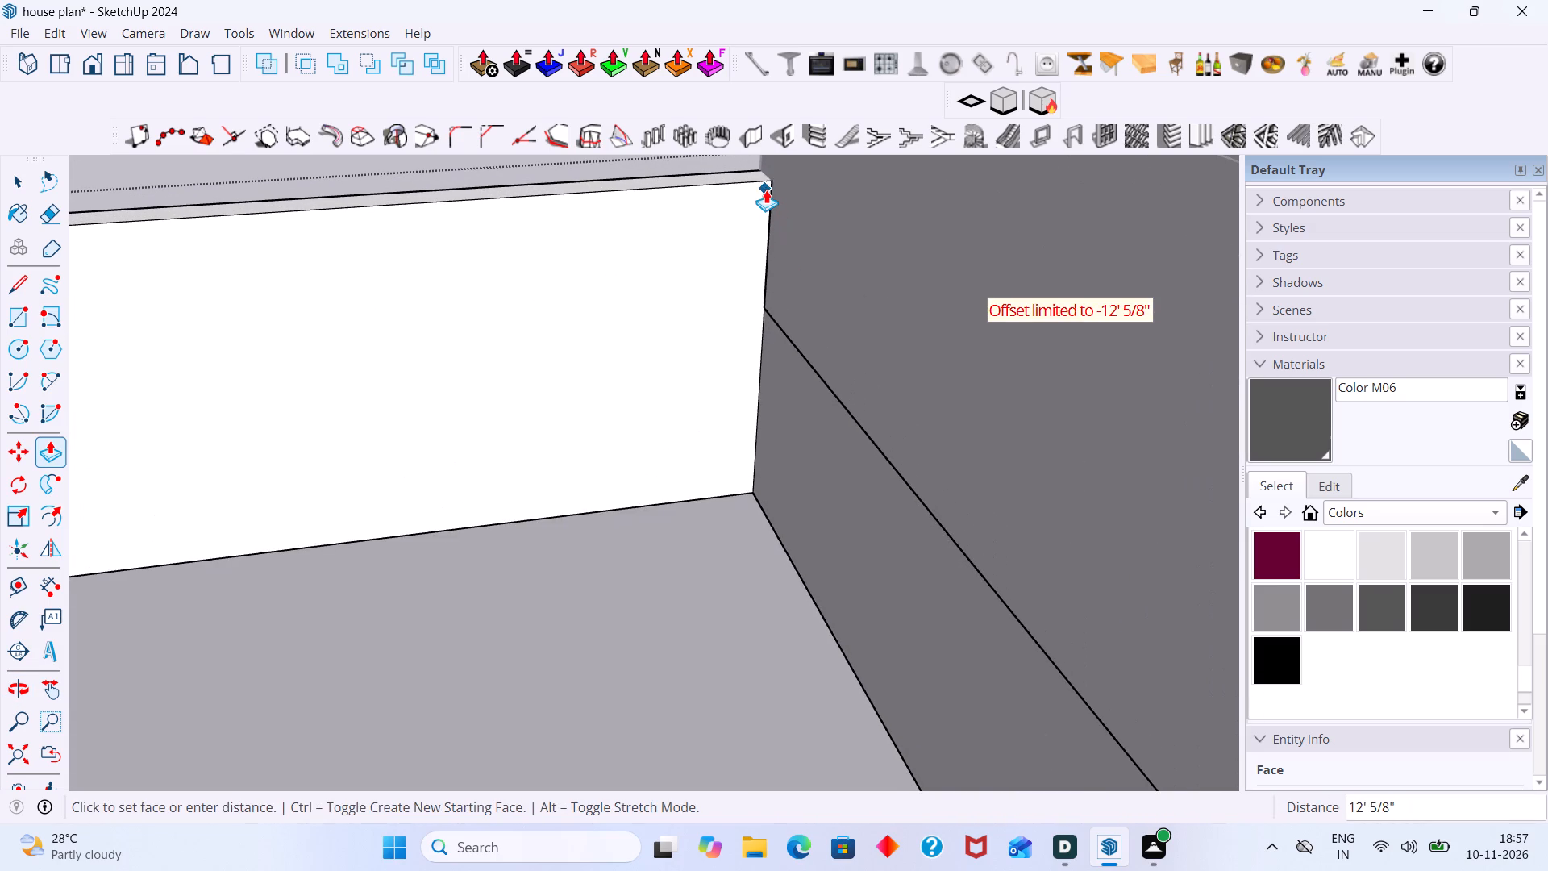
pyautogui.click(766, 183)
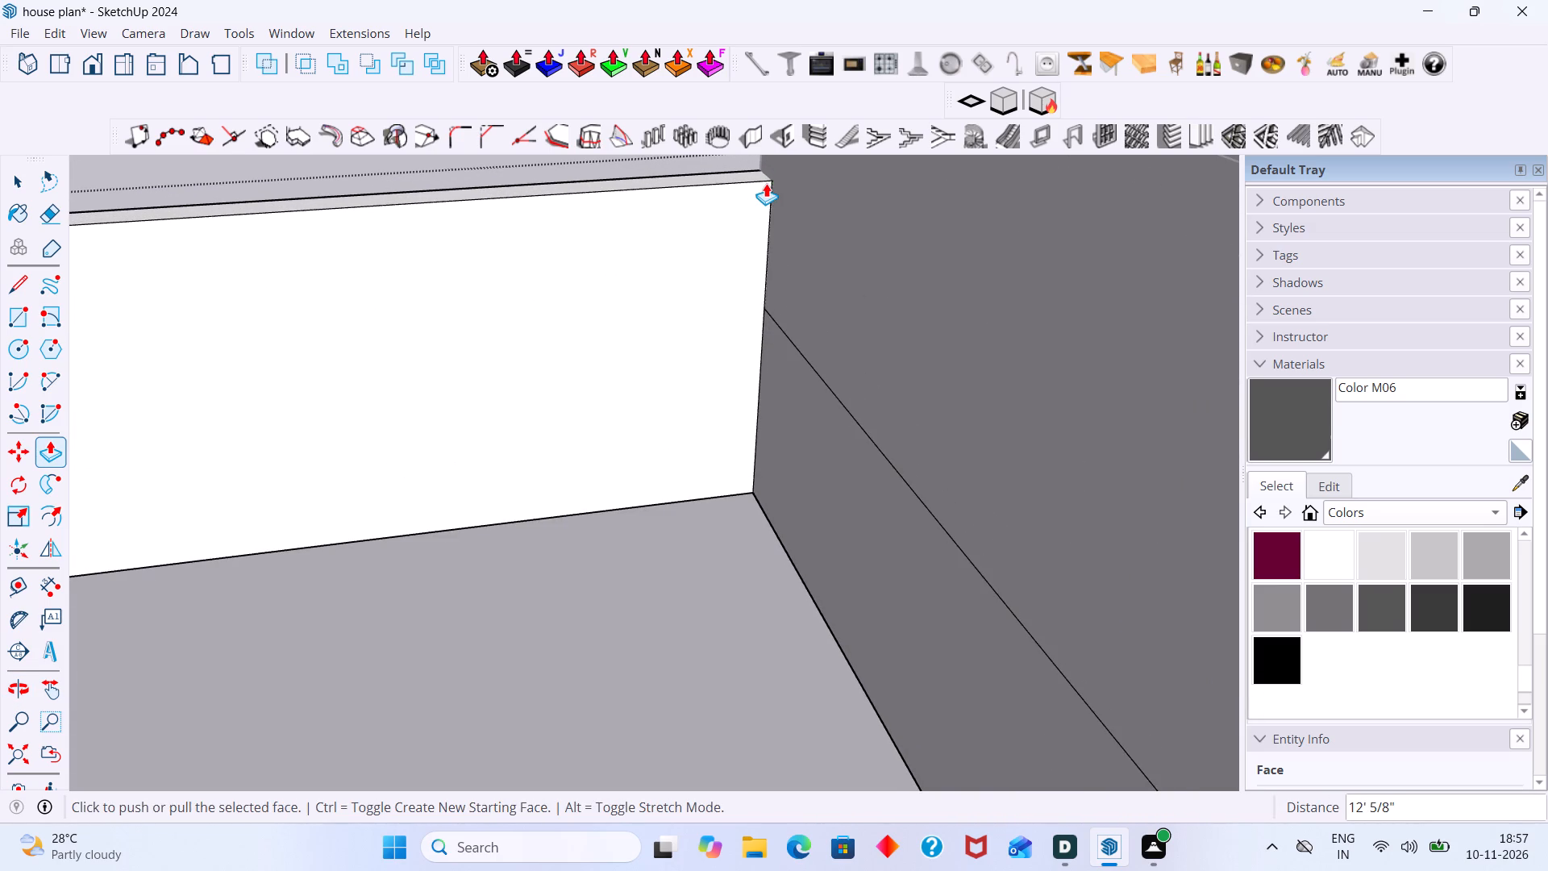
pyautogui.press('space')
pyautogui.scroll(-19, 768, 226)
pyautogui.click(977, 277)
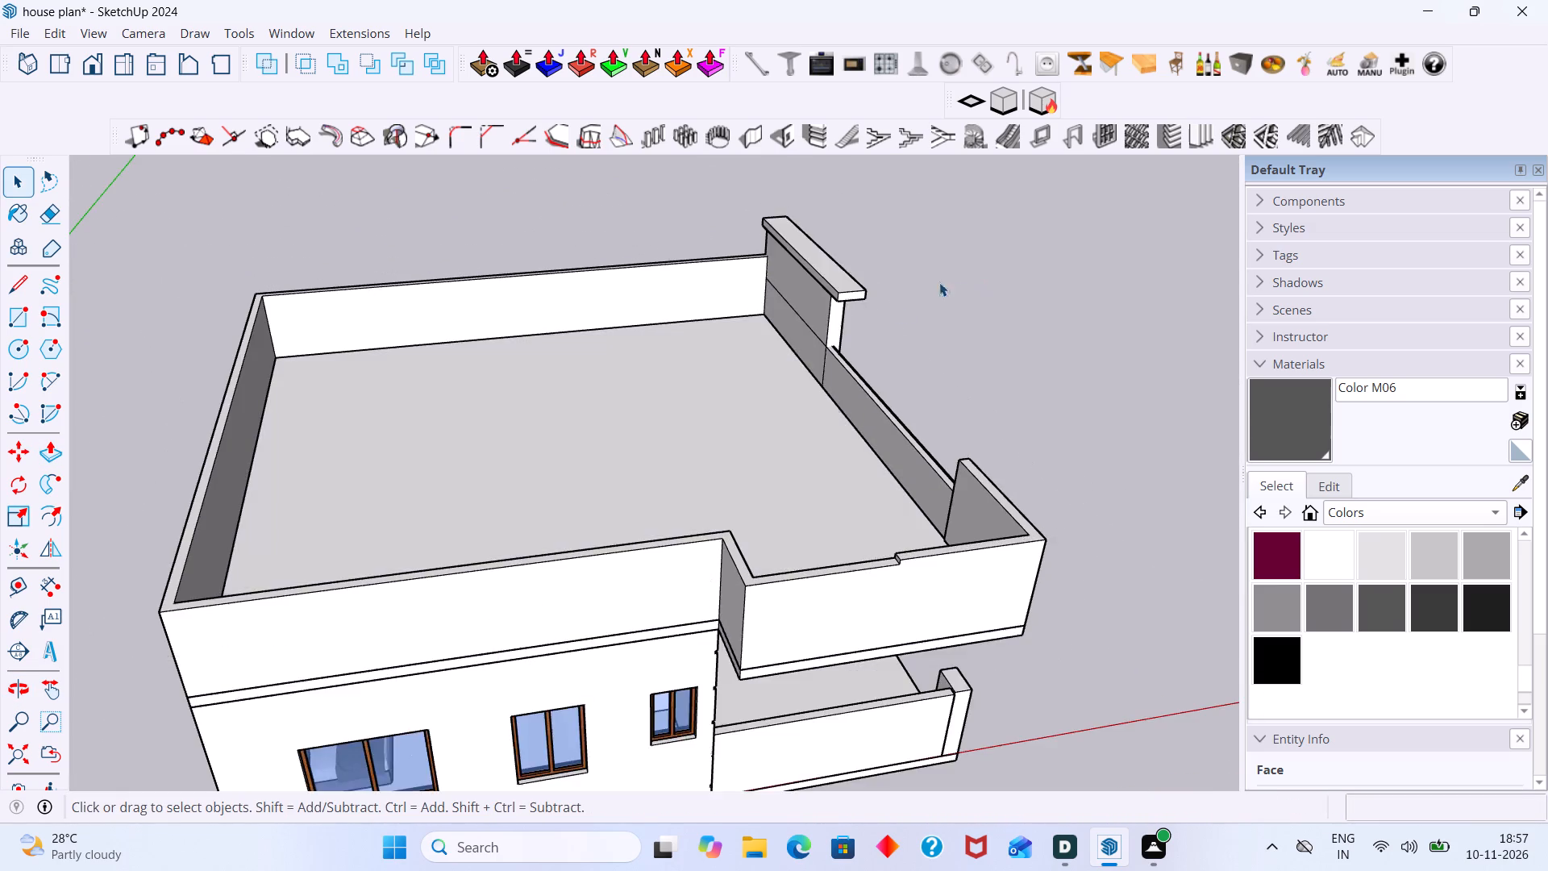
# Examine the trimmed parapet from the terrace and the whole front elevation, including the tall wall and window surround.
pyautogui.scroll(10, 807, 376)
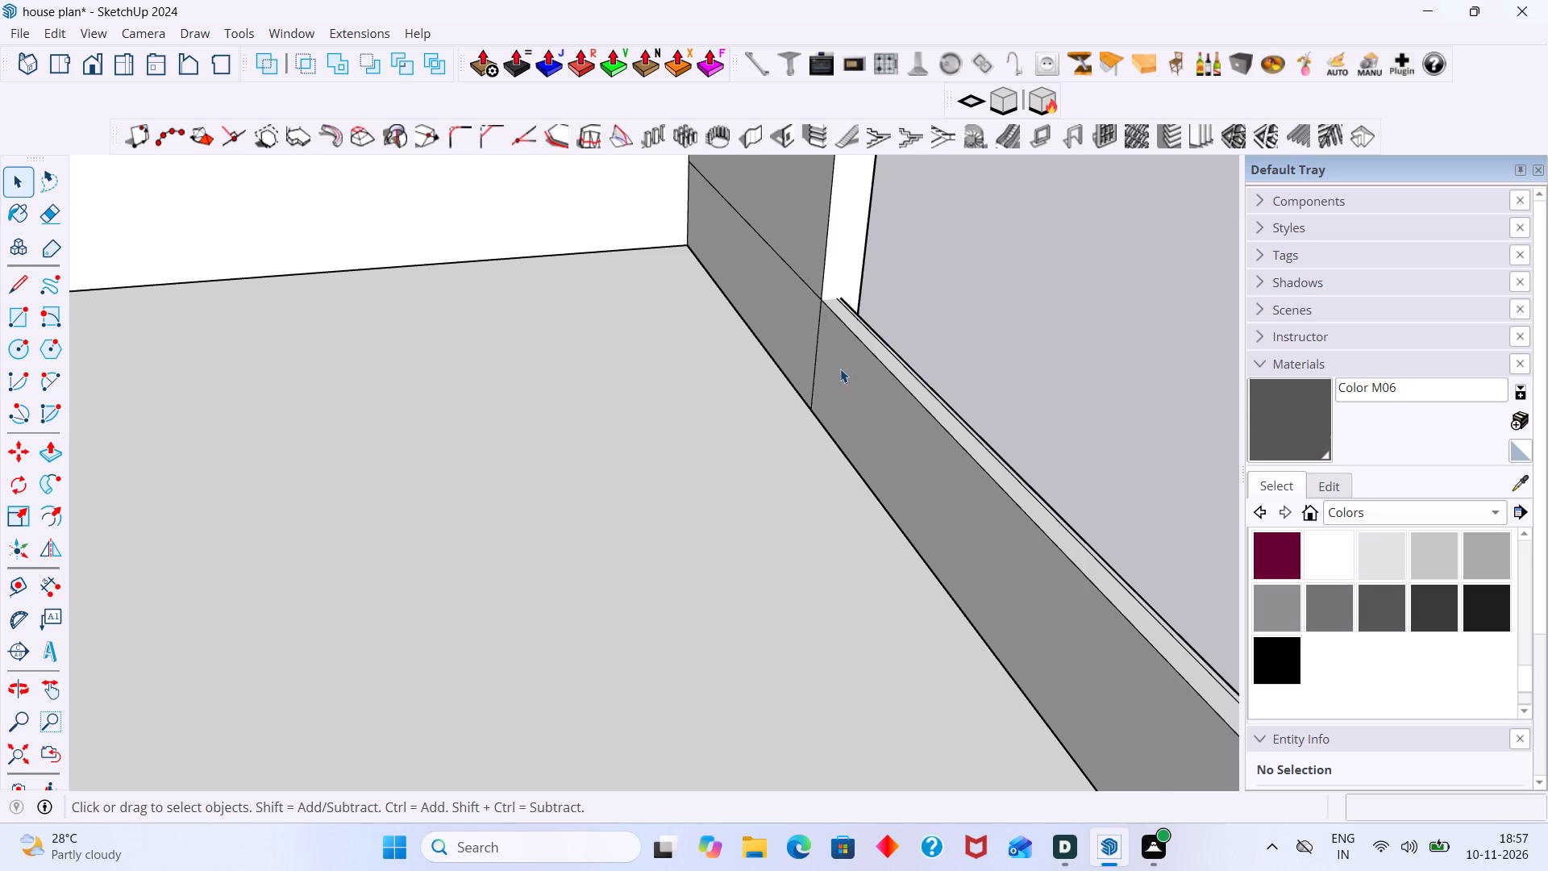
pyautogui.scroll(-3, 938, 338)
pyautogui.moveTo(938, 348); pyautogui.dragTo(493, 354, button='middle')
pyautogui.scroll(-8, 527, 381)
pyautogui.moveTo(551, 386); pyautogui.dragTo(345, 373, button='middle')
pyautogui.scroll(20, 341, 374)
pyautogui.scroll(1, 341, 374)
pyautogui.scroll(-12, 626, 356)
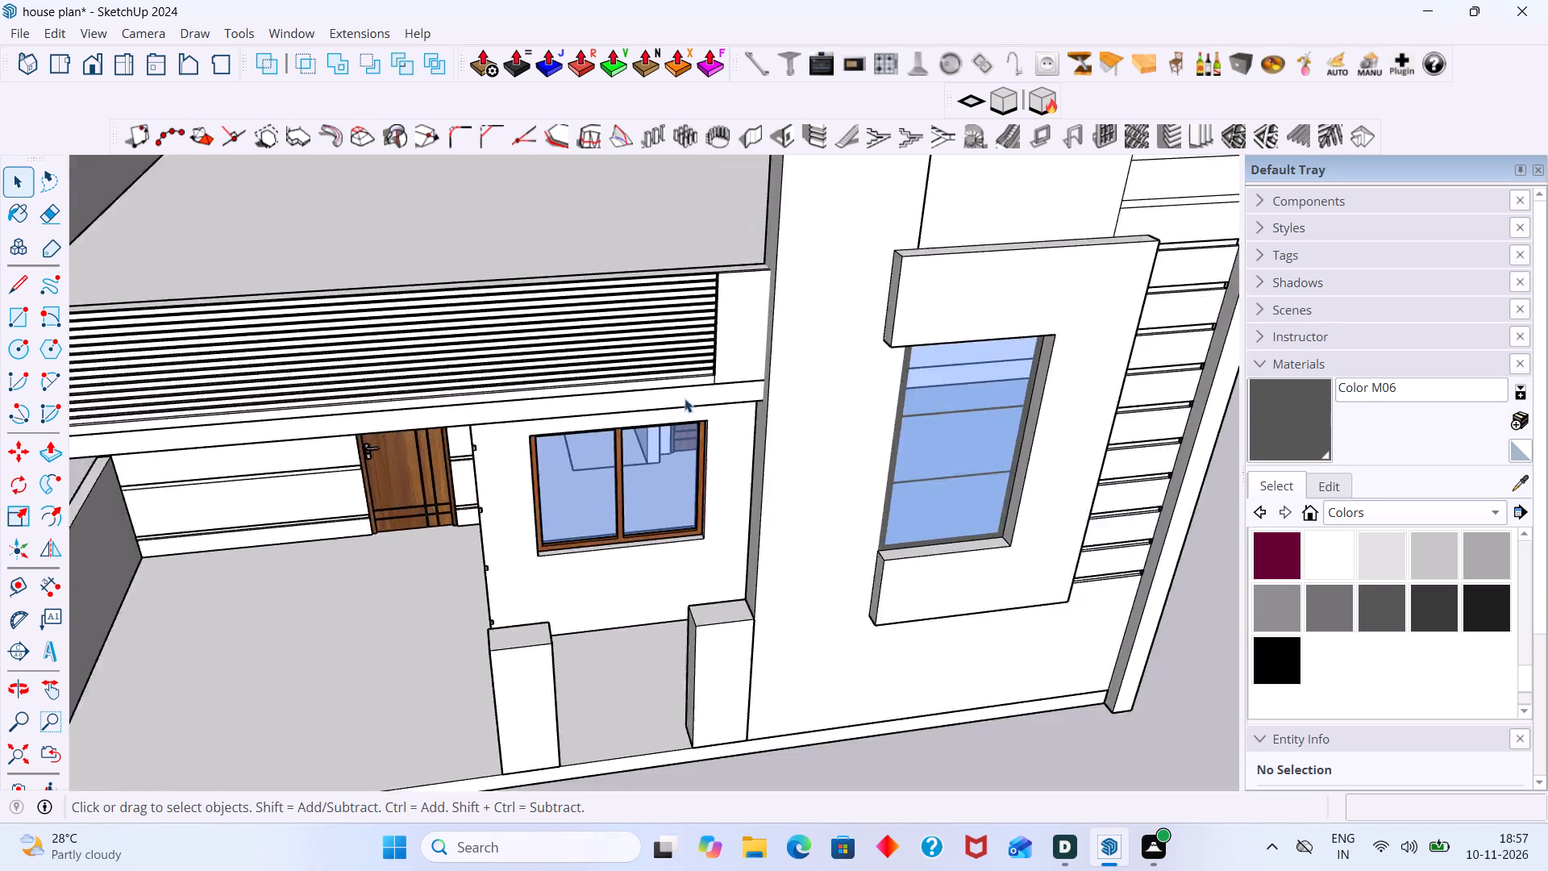
pyautogui.scroll(-8, 685, 398)
pyautogui.moveTo(655, 612); pyautogui.dragTo(643, 526, button='middle')
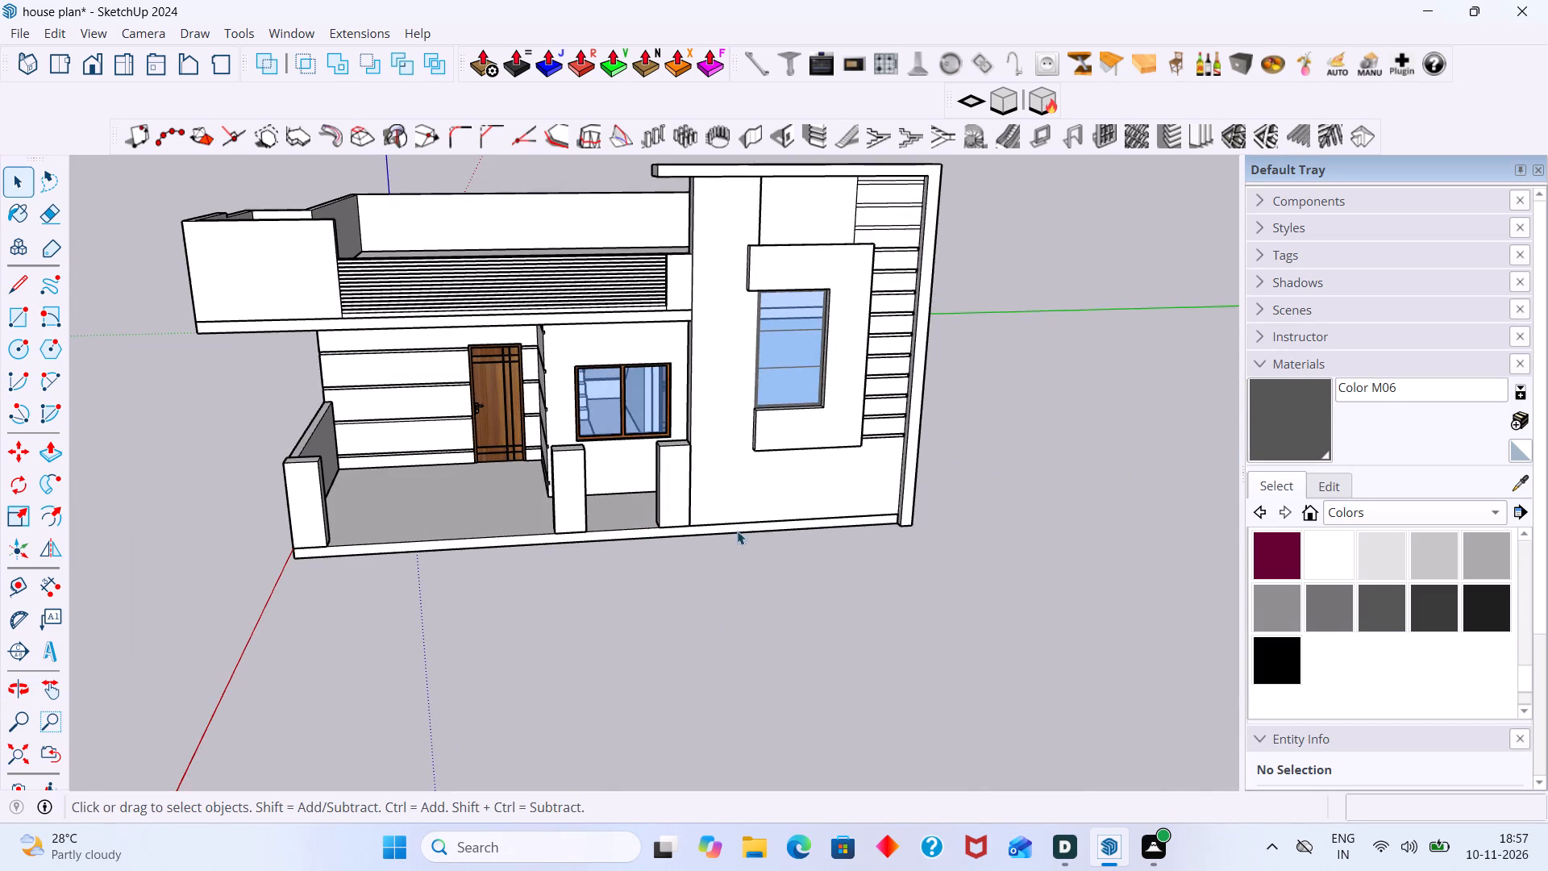
pyautogui.scroll(-4, 714, 515)
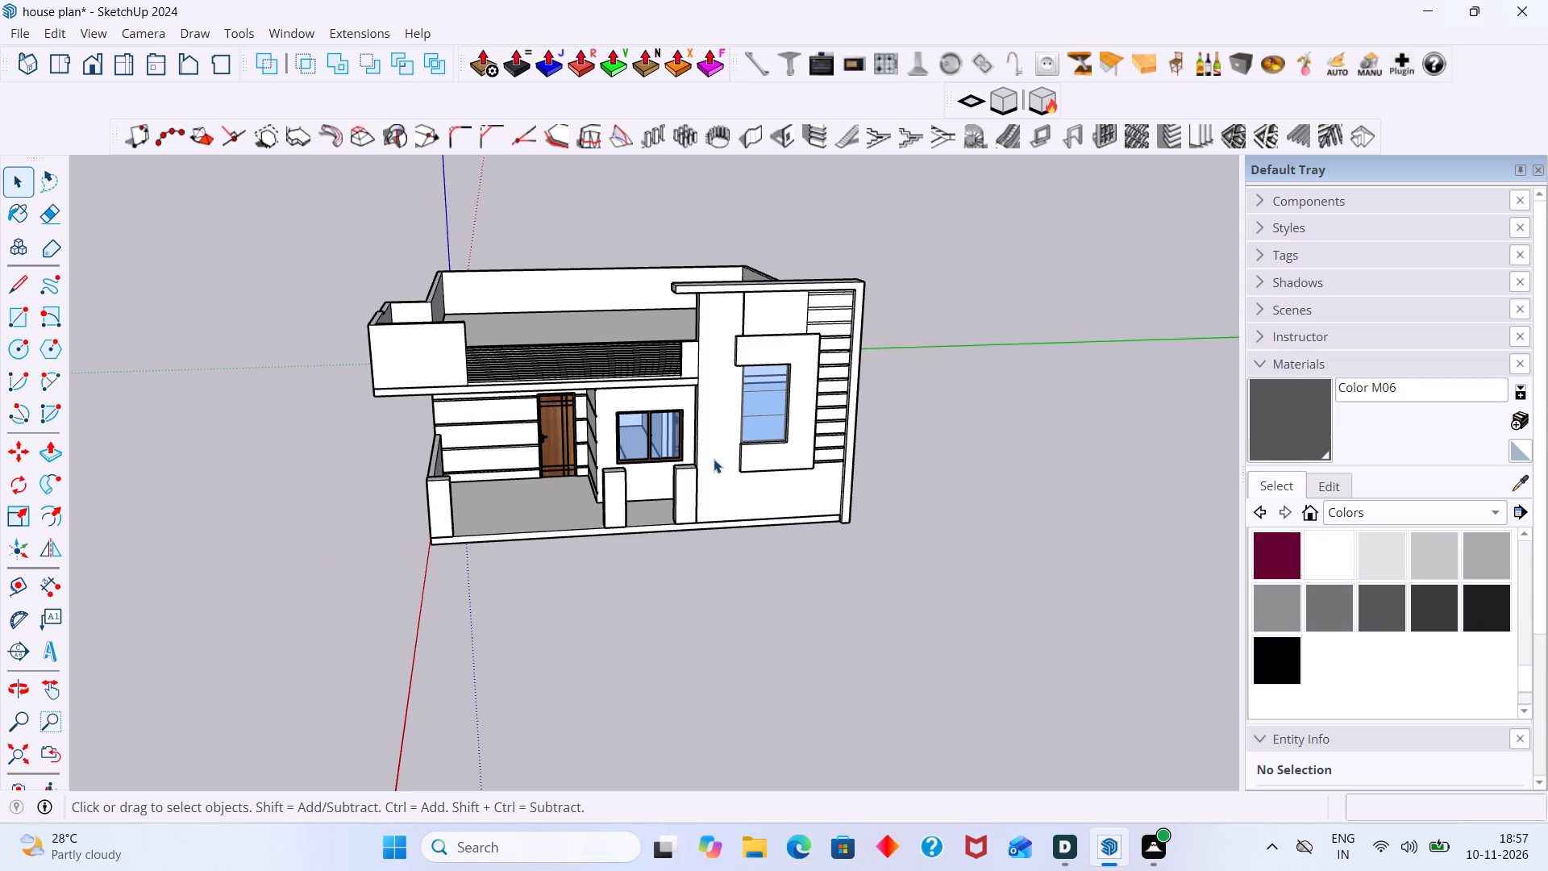
pyautogui.scroll(-4, 727, 446)
pyautogui.keyDown('shift'); pyautogui.moveTo(726, 450); pyautogui.dragTo(579, 463, button='middle'); pyautogui.keyUp('shift')
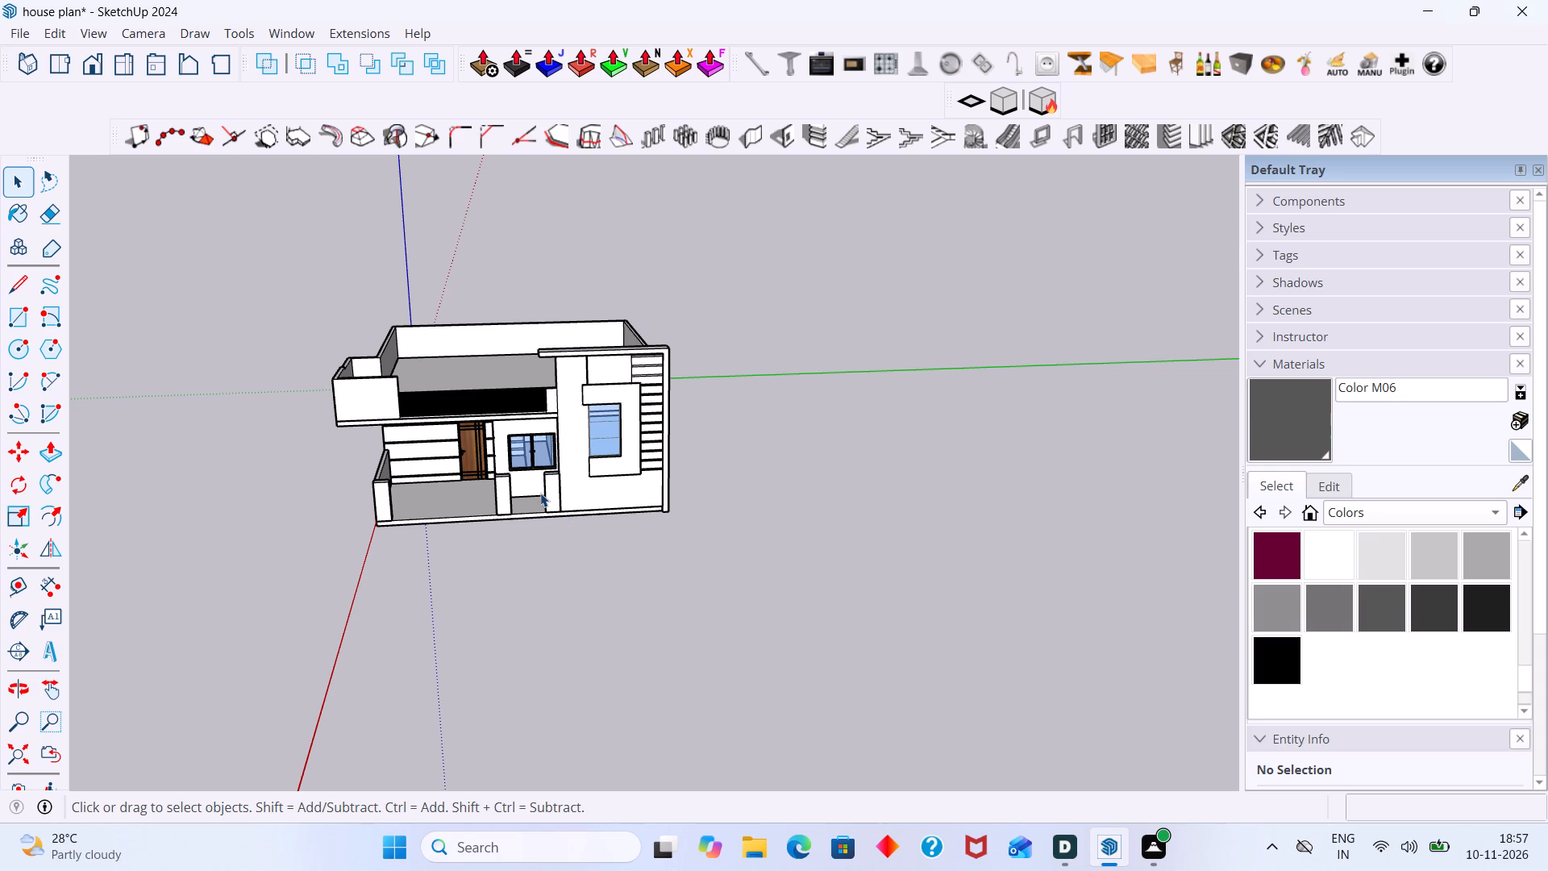
pyautogui.scroll(5, 557, 489)
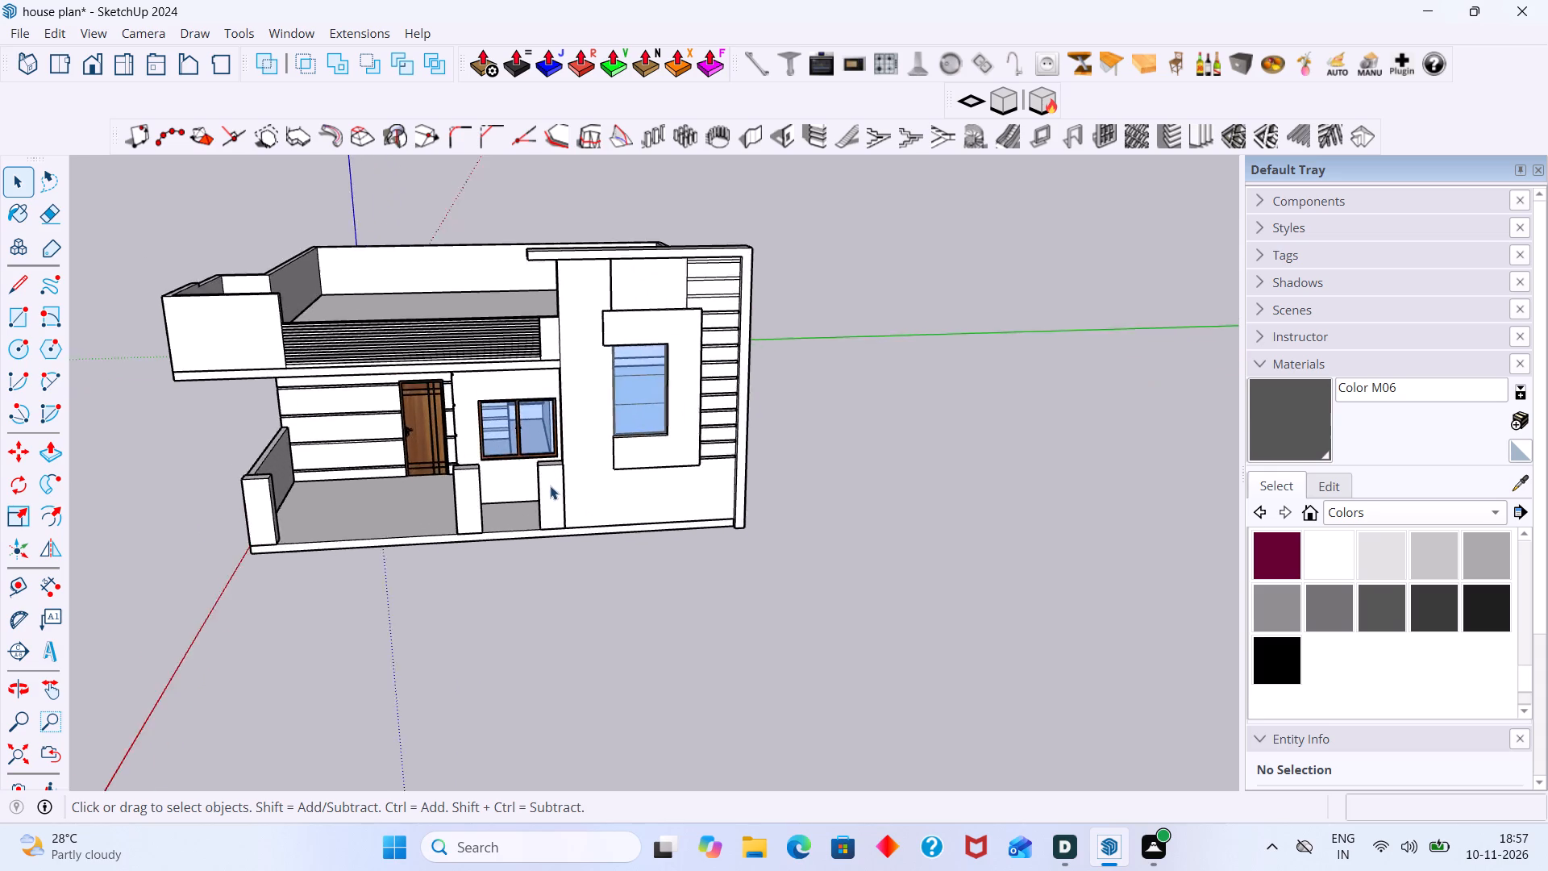
pyautogui.scroll(5, 550, 486)
pyautogui.scroll(-5, 572, 481)
pyautogui.moveTo(594, 497); pyautogui.dragTo(466, 527, button='middle')
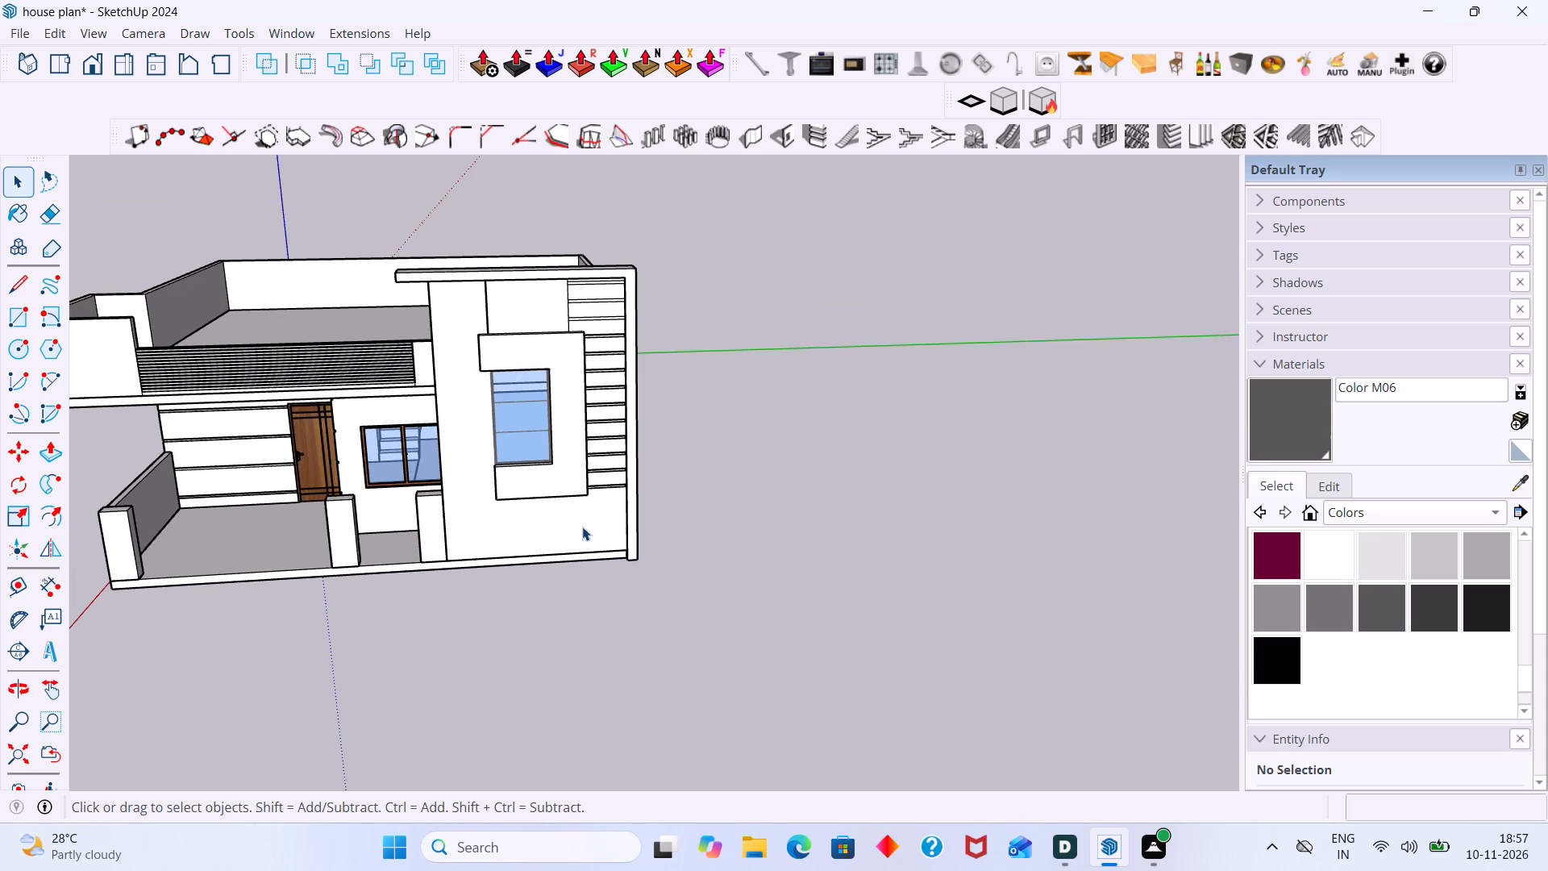
pyautogui.scroll(2, 536, 538)
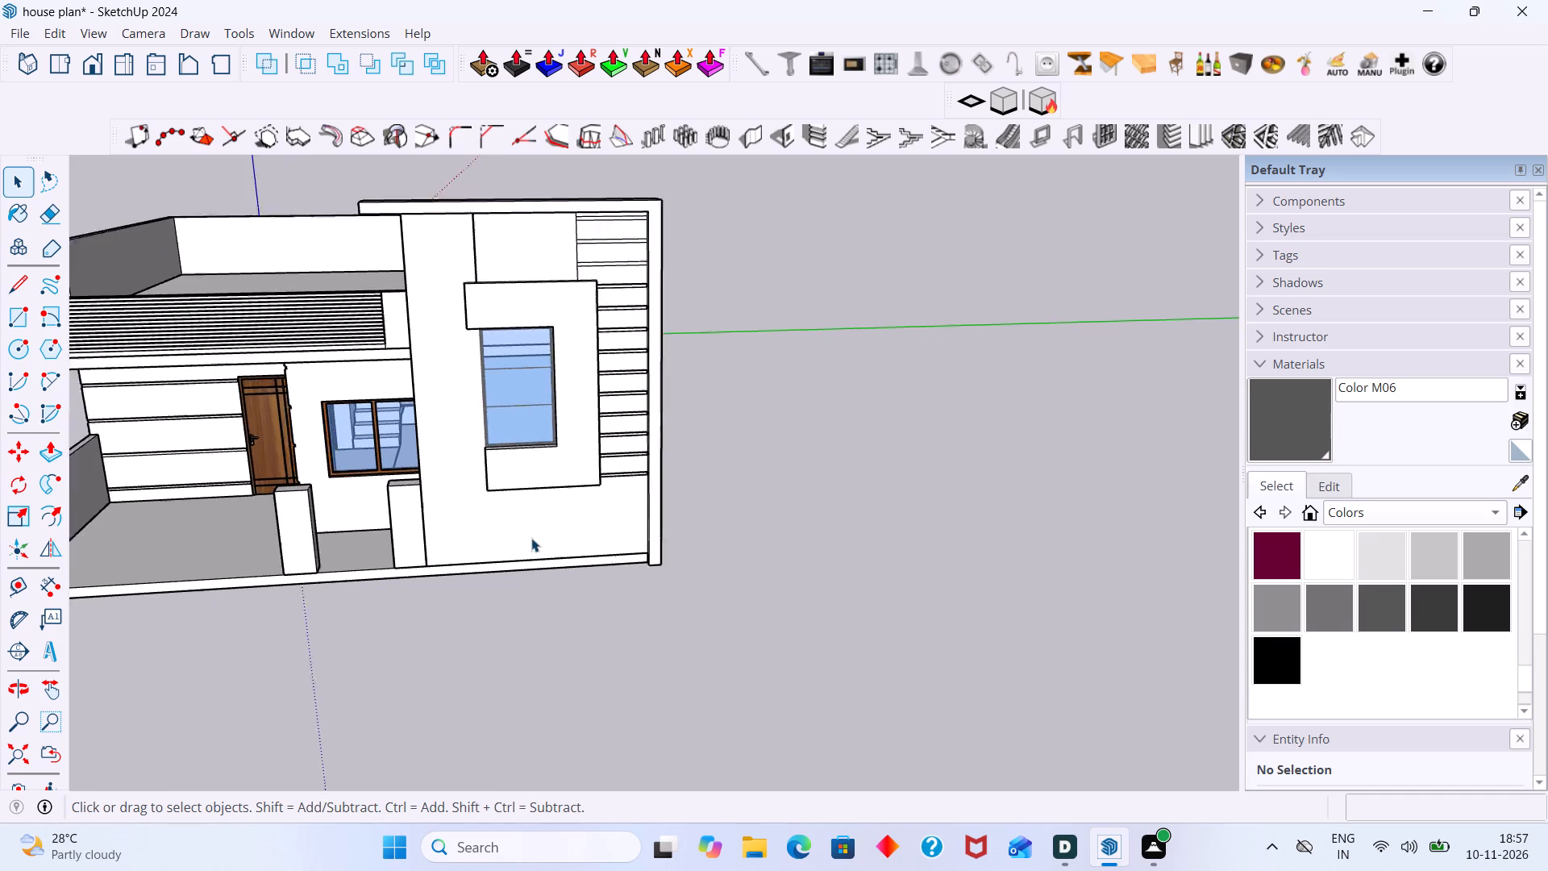
pyautogui.scroll(4, 531, 538)
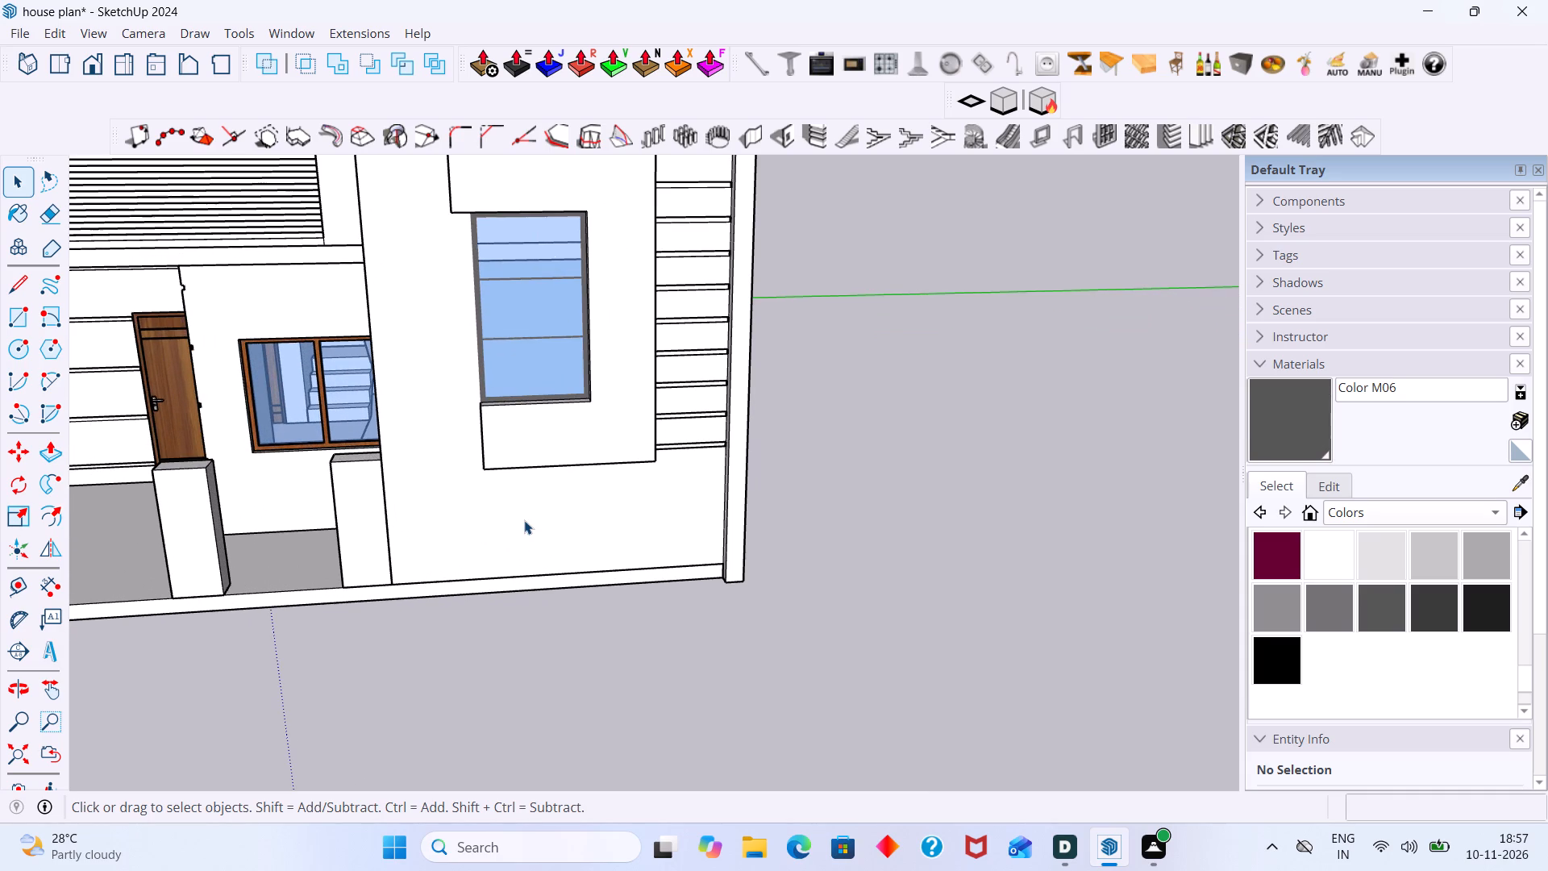
# Inside the tall wall's group, draw a rectangle about 7' 10" by 1' 1/2" on its face, from the bottom corner beside the side fin.
pyautogui.doubleClick(518, 517)
pyautogui.click(509, 541)
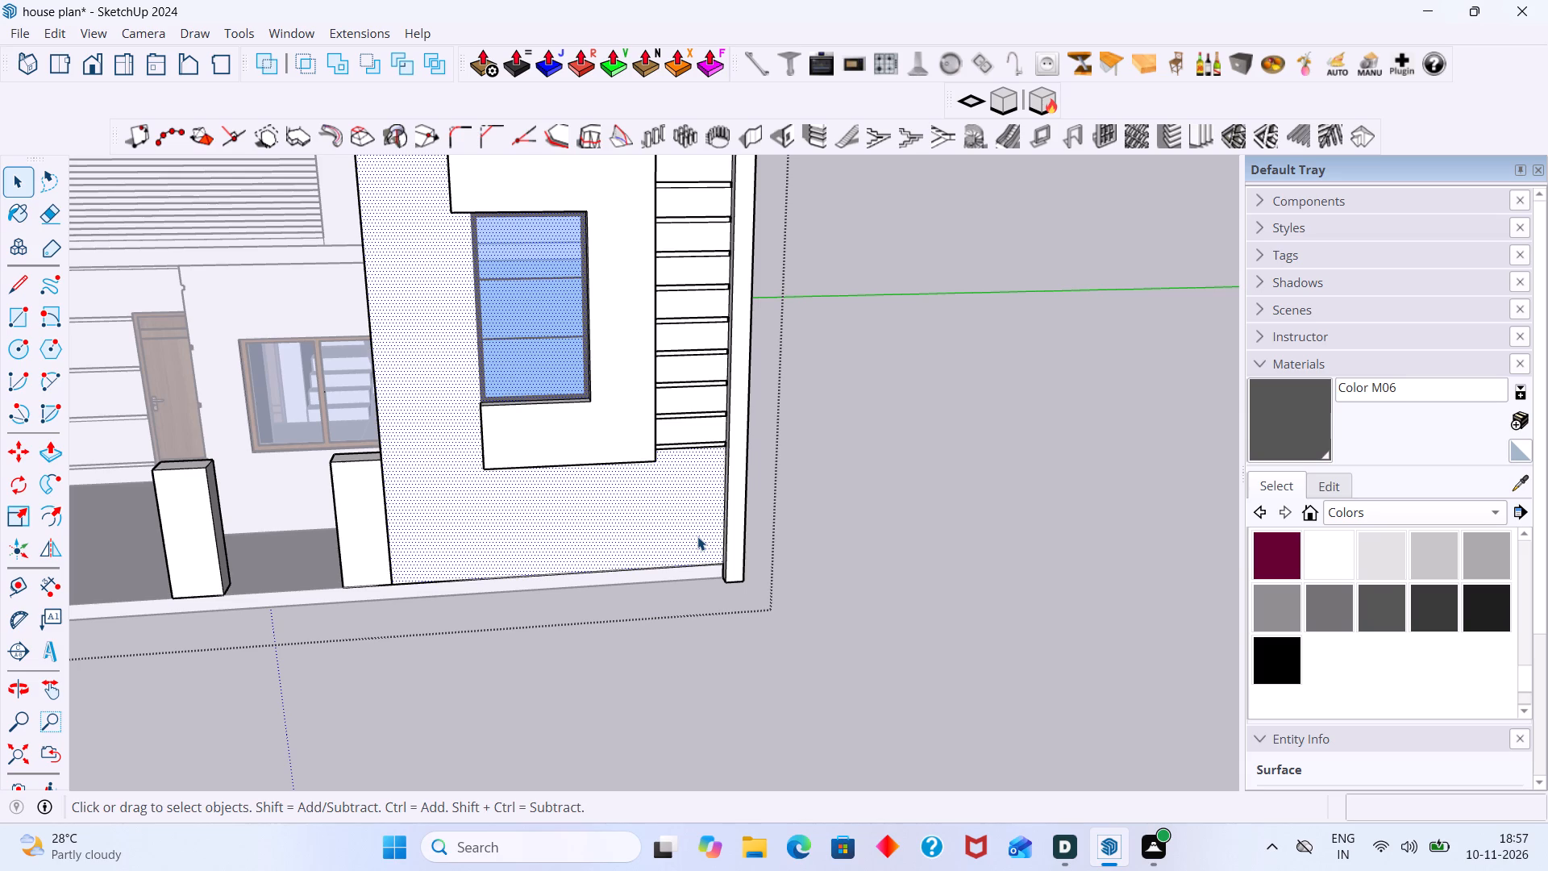
pyautogui.press('r')
pyautogui.scroll(12, 720, 564)
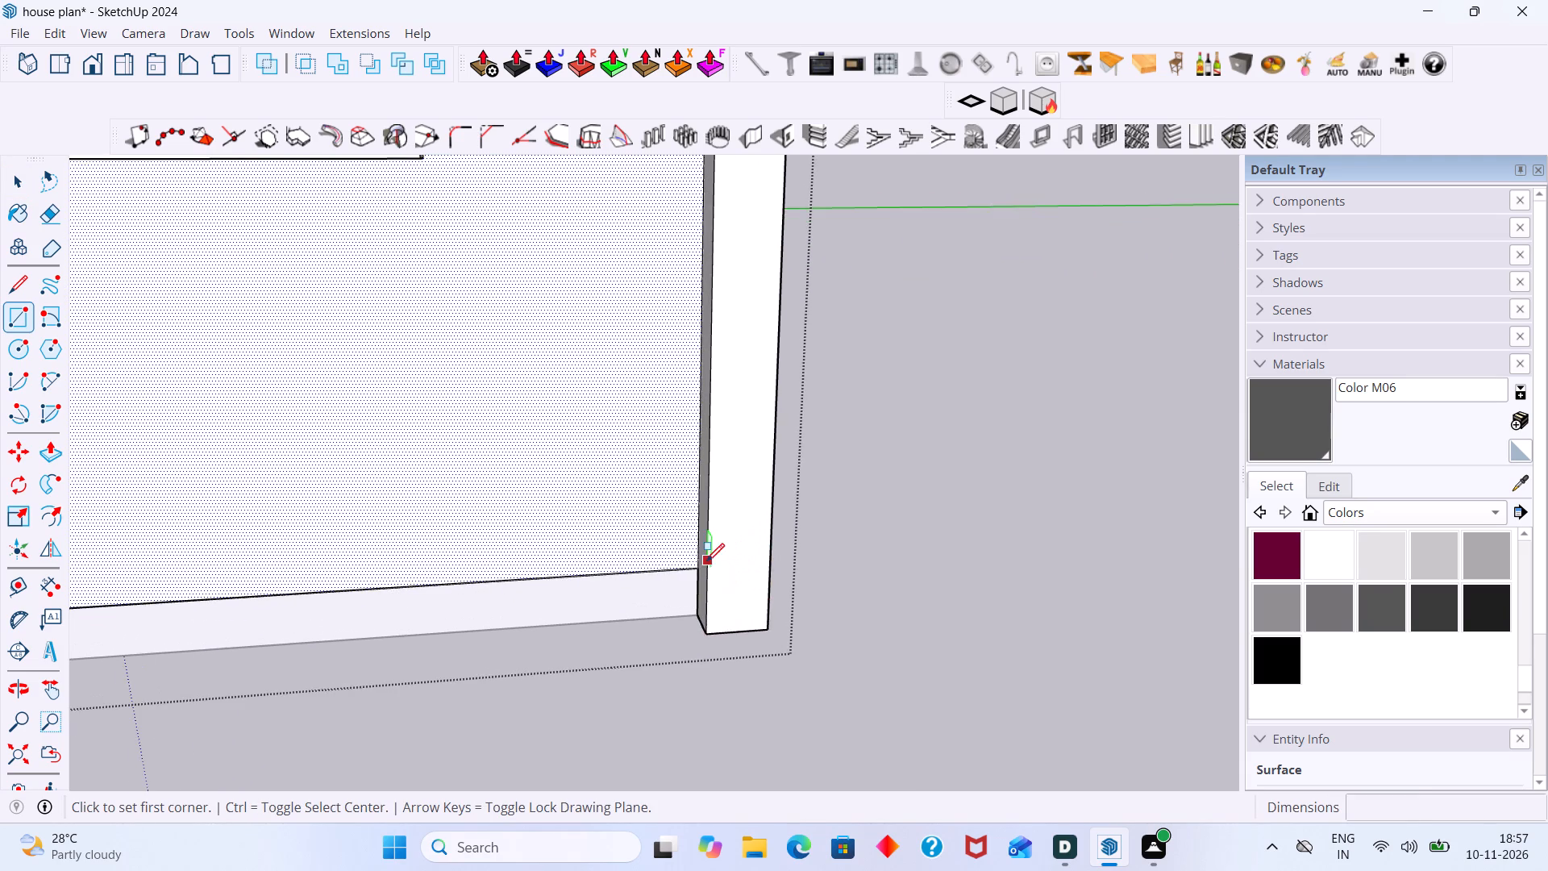
pyautogui.scroll(2, 706, 561)
pyautogui.click(694, 569)
pyautogui.scroll(-6, 526, 519)
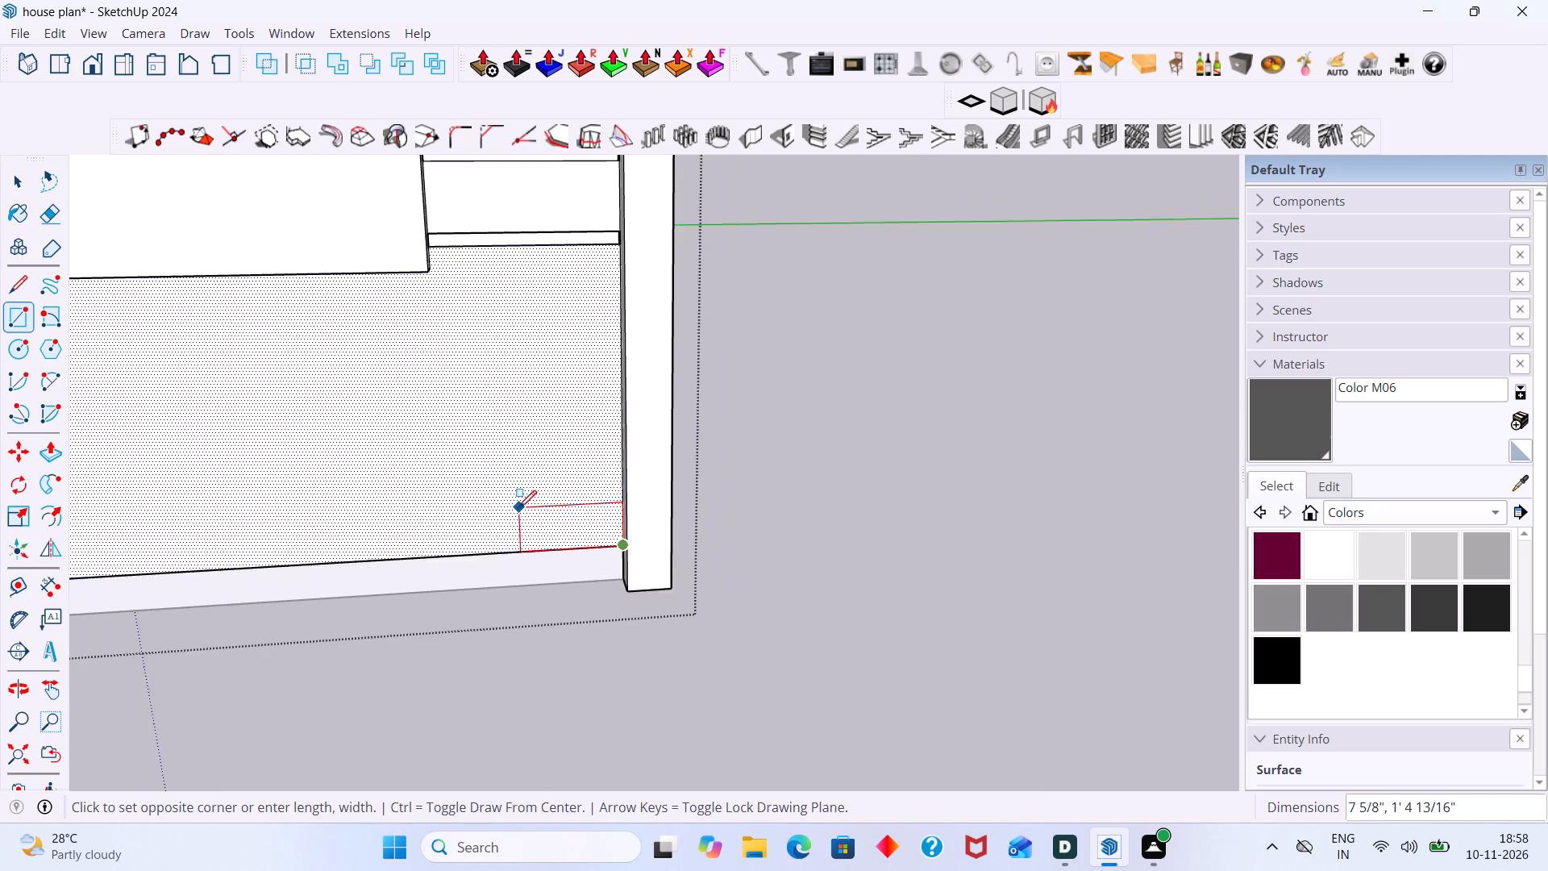
pyautogui.scroll(-11, 518, 508)
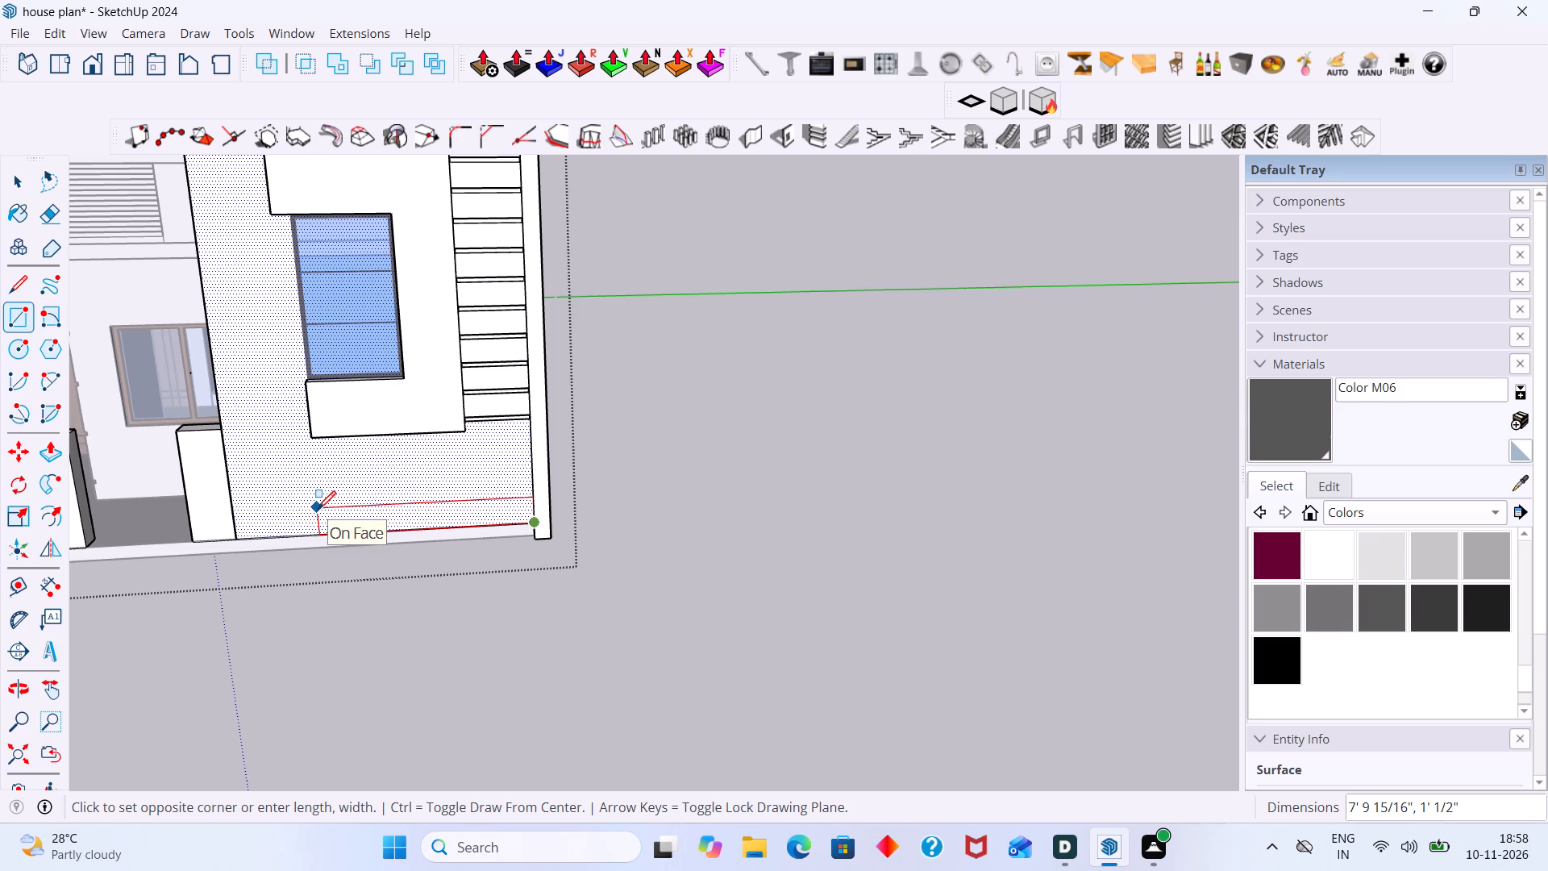
pyautogui.press('space')
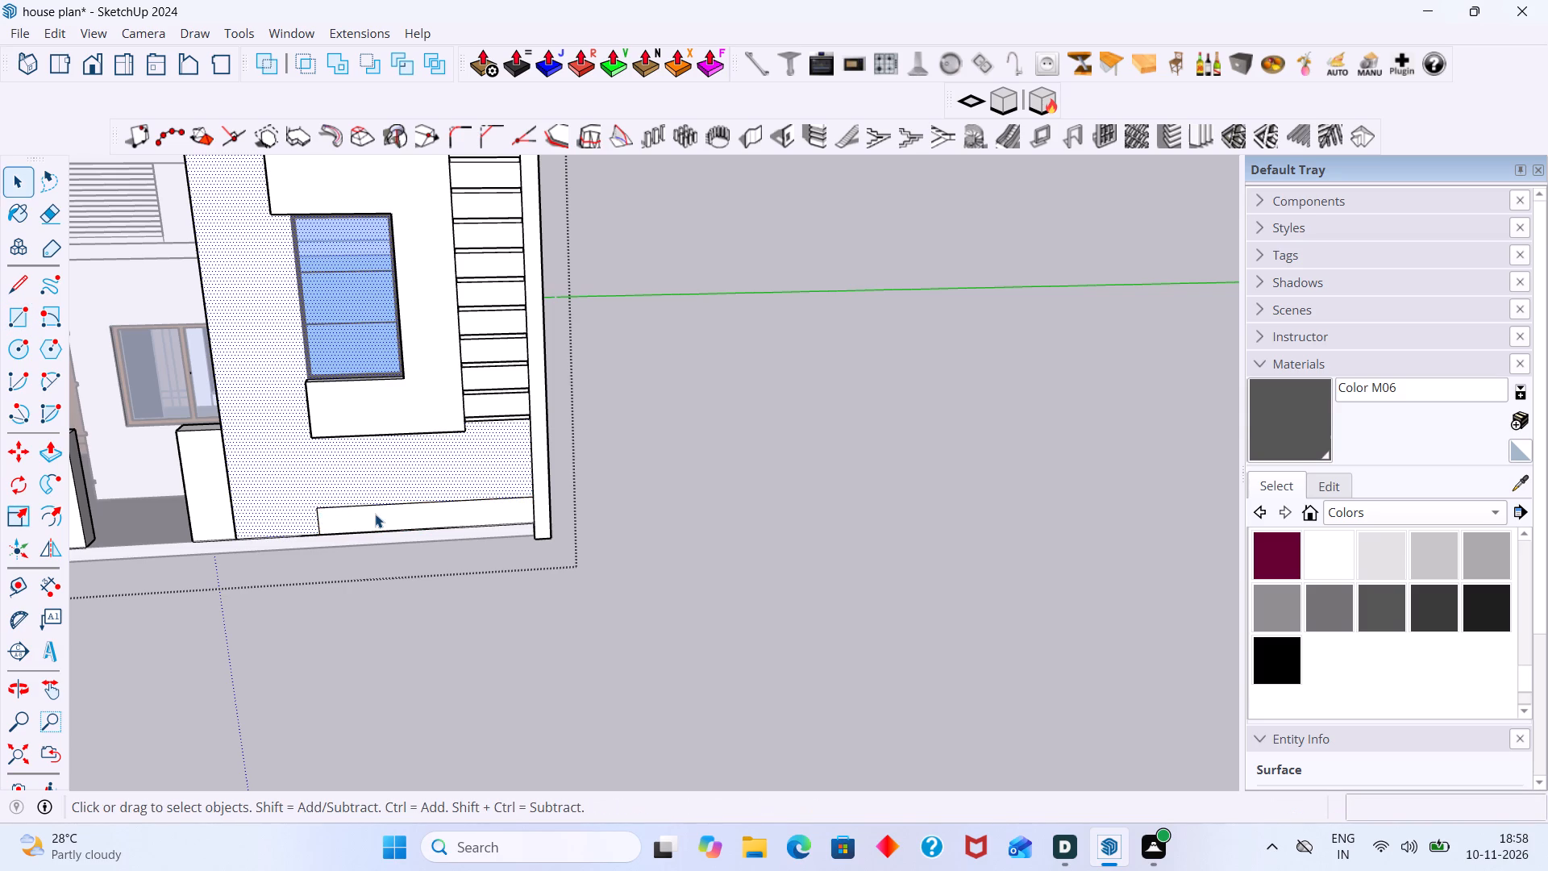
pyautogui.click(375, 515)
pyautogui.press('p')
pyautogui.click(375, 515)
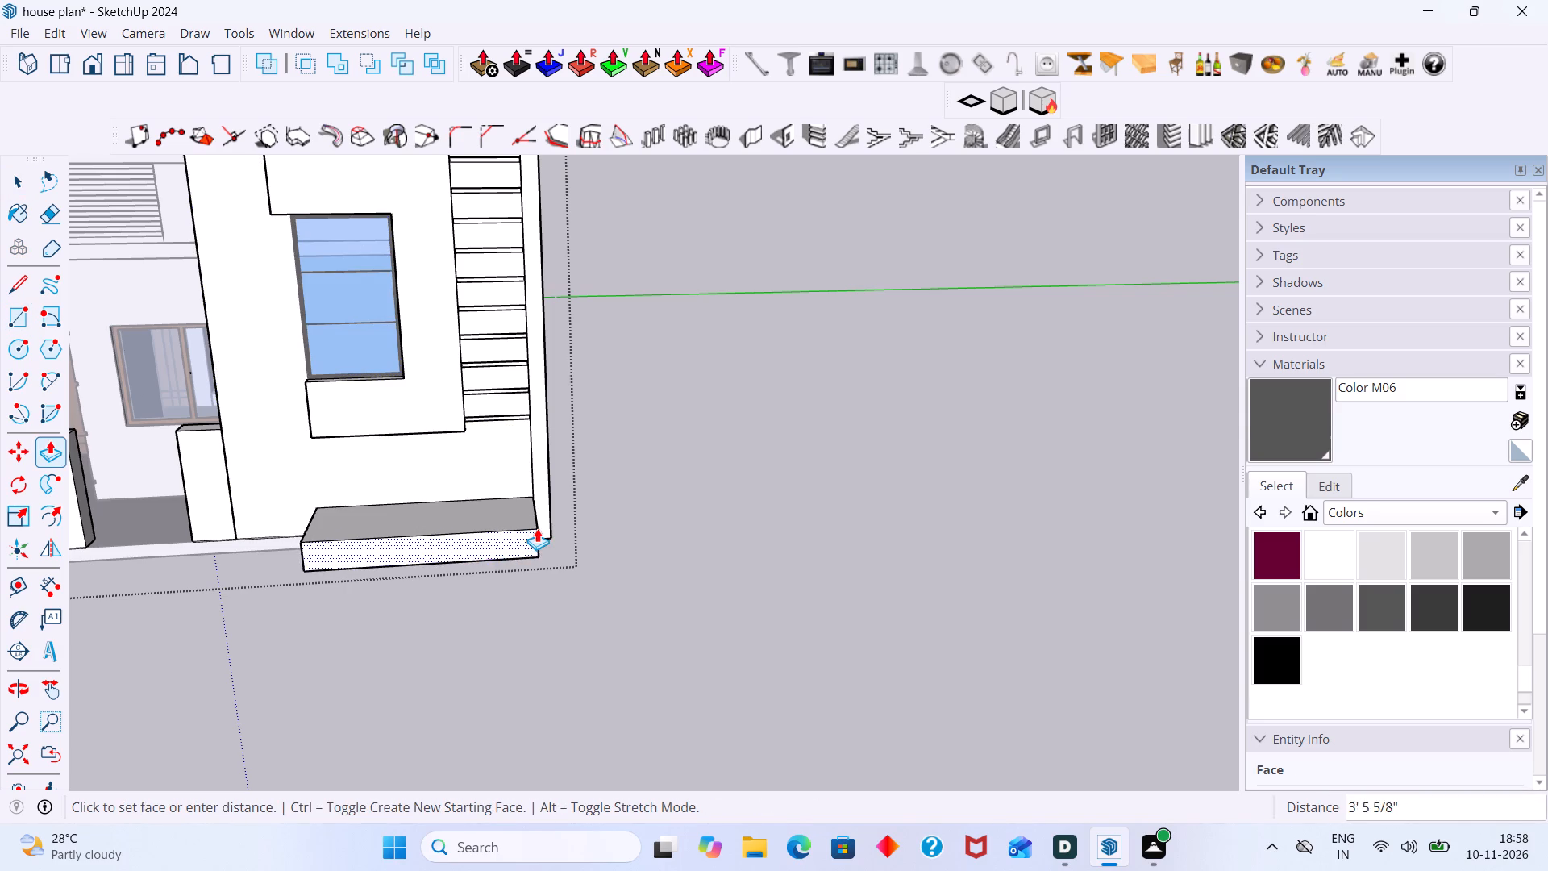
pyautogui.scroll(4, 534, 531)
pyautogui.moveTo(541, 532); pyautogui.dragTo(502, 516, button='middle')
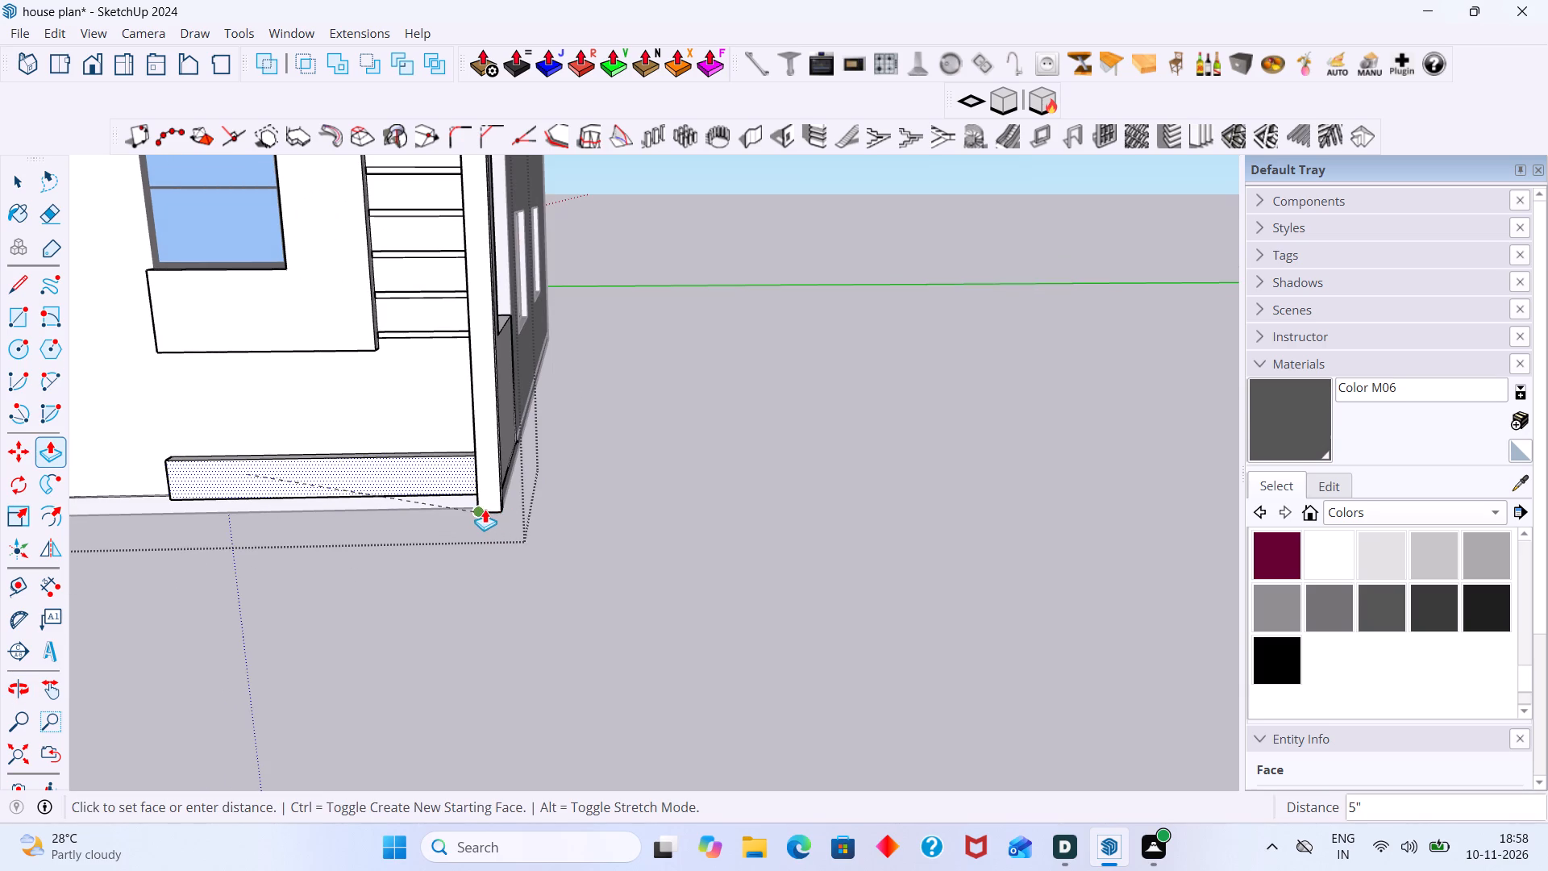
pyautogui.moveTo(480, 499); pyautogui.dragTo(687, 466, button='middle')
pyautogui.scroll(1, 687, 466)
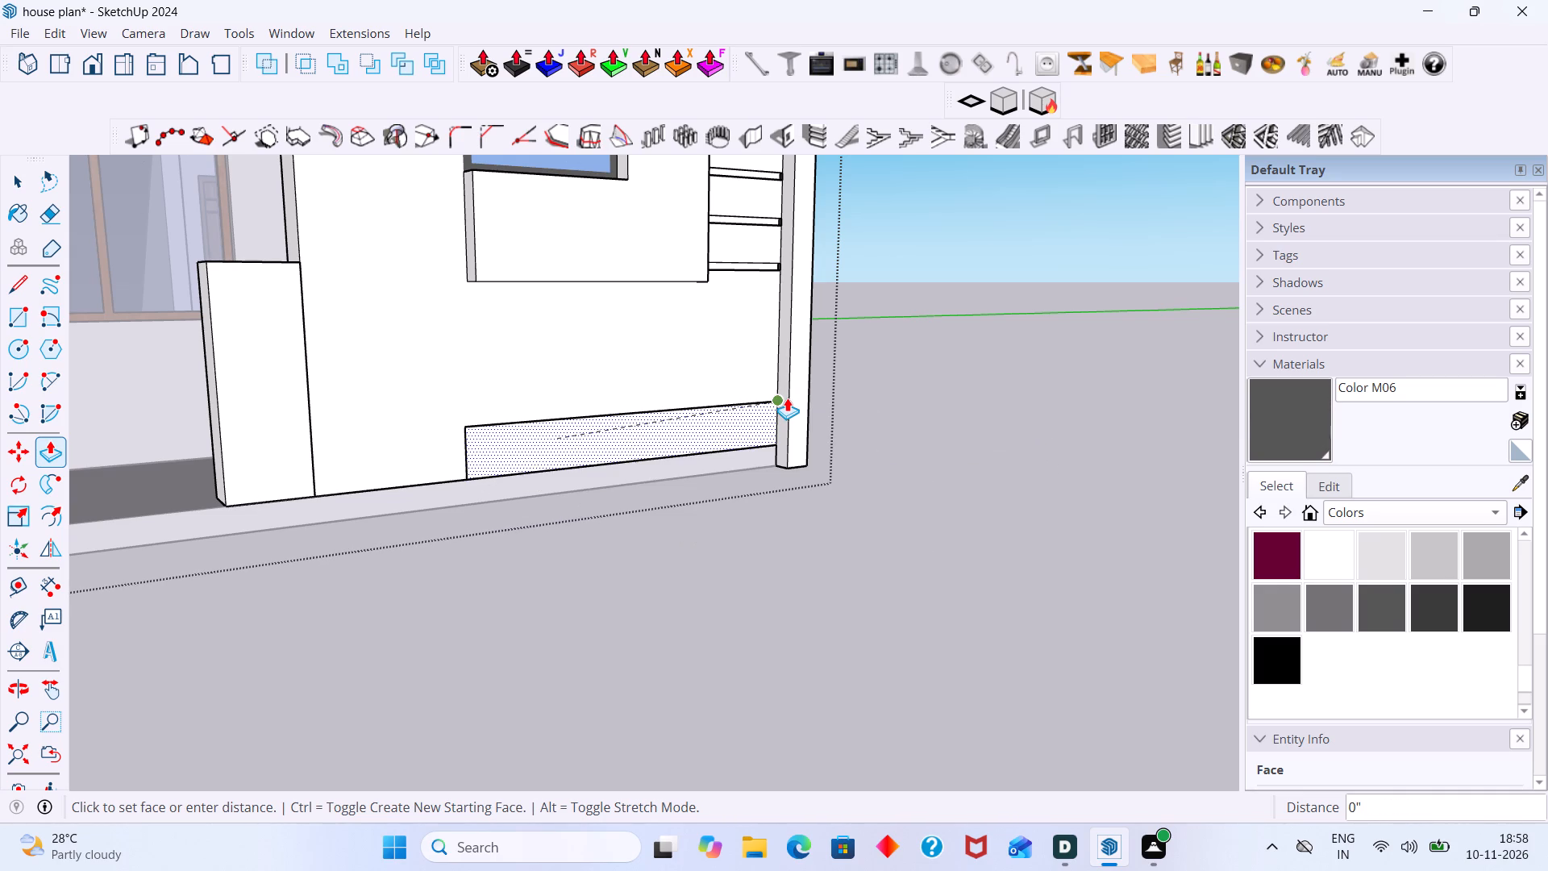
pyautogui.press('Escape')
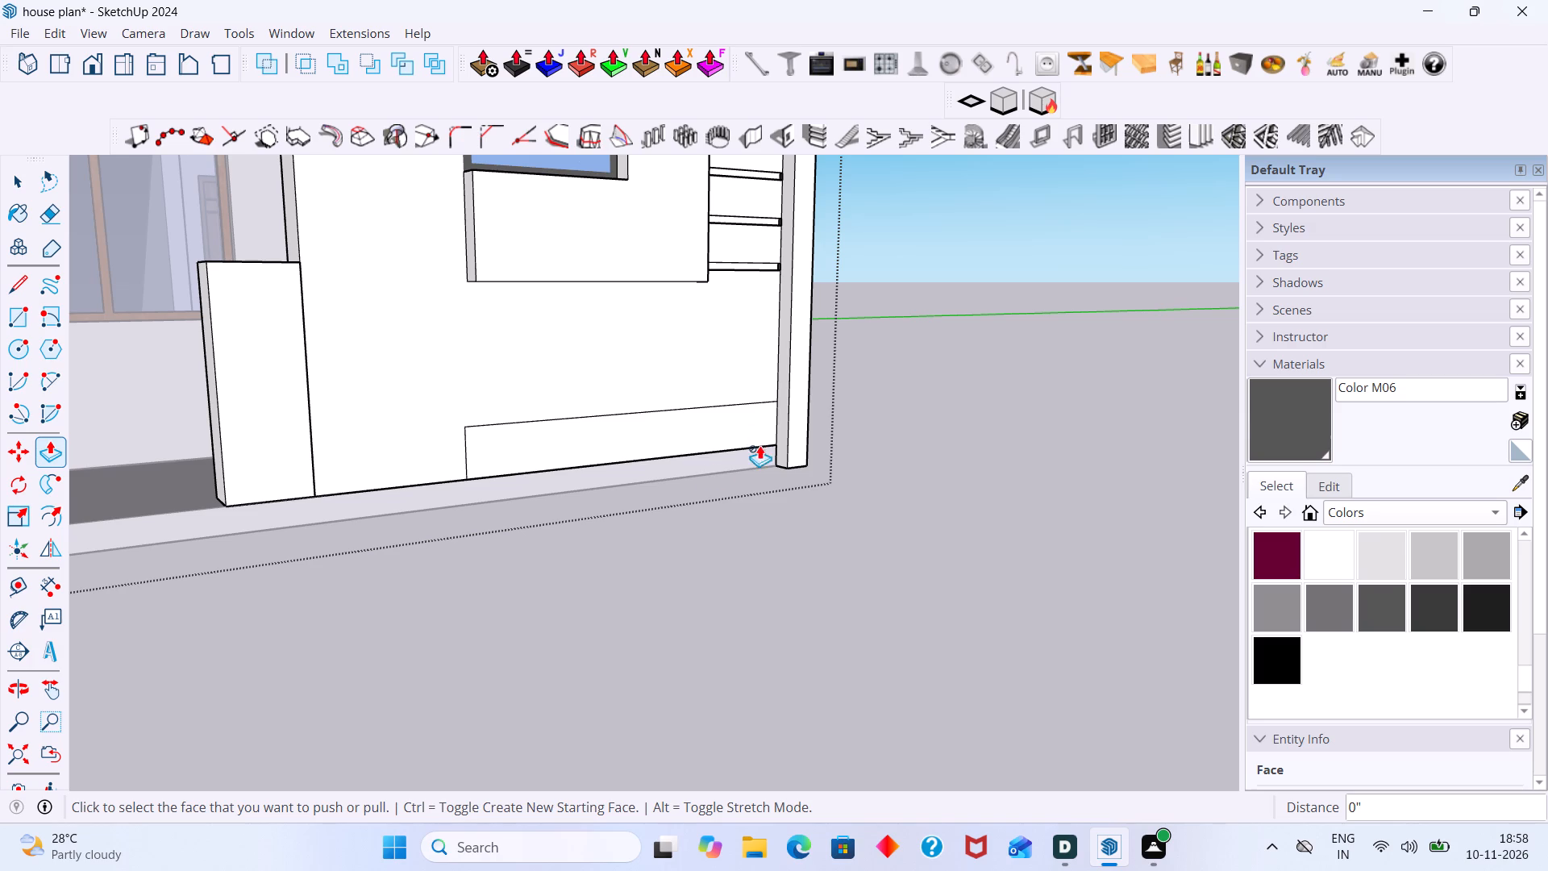
# Extrude the base rectangle outward 5", flush with the front of the side fin.
pyautogui.click(719, 440)
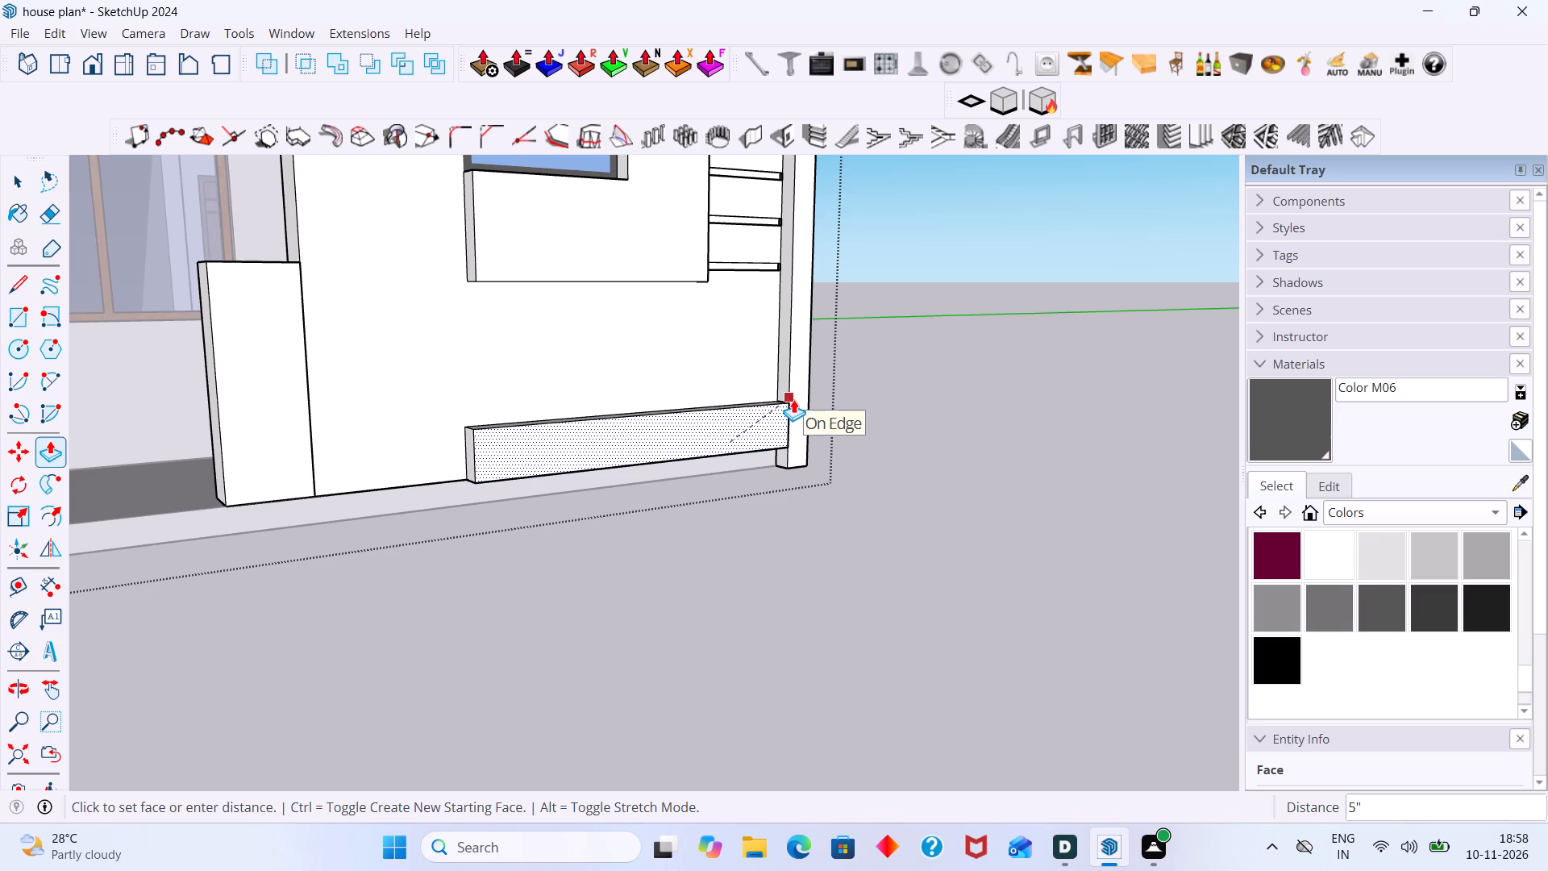
pyautogui.click(793, 399)
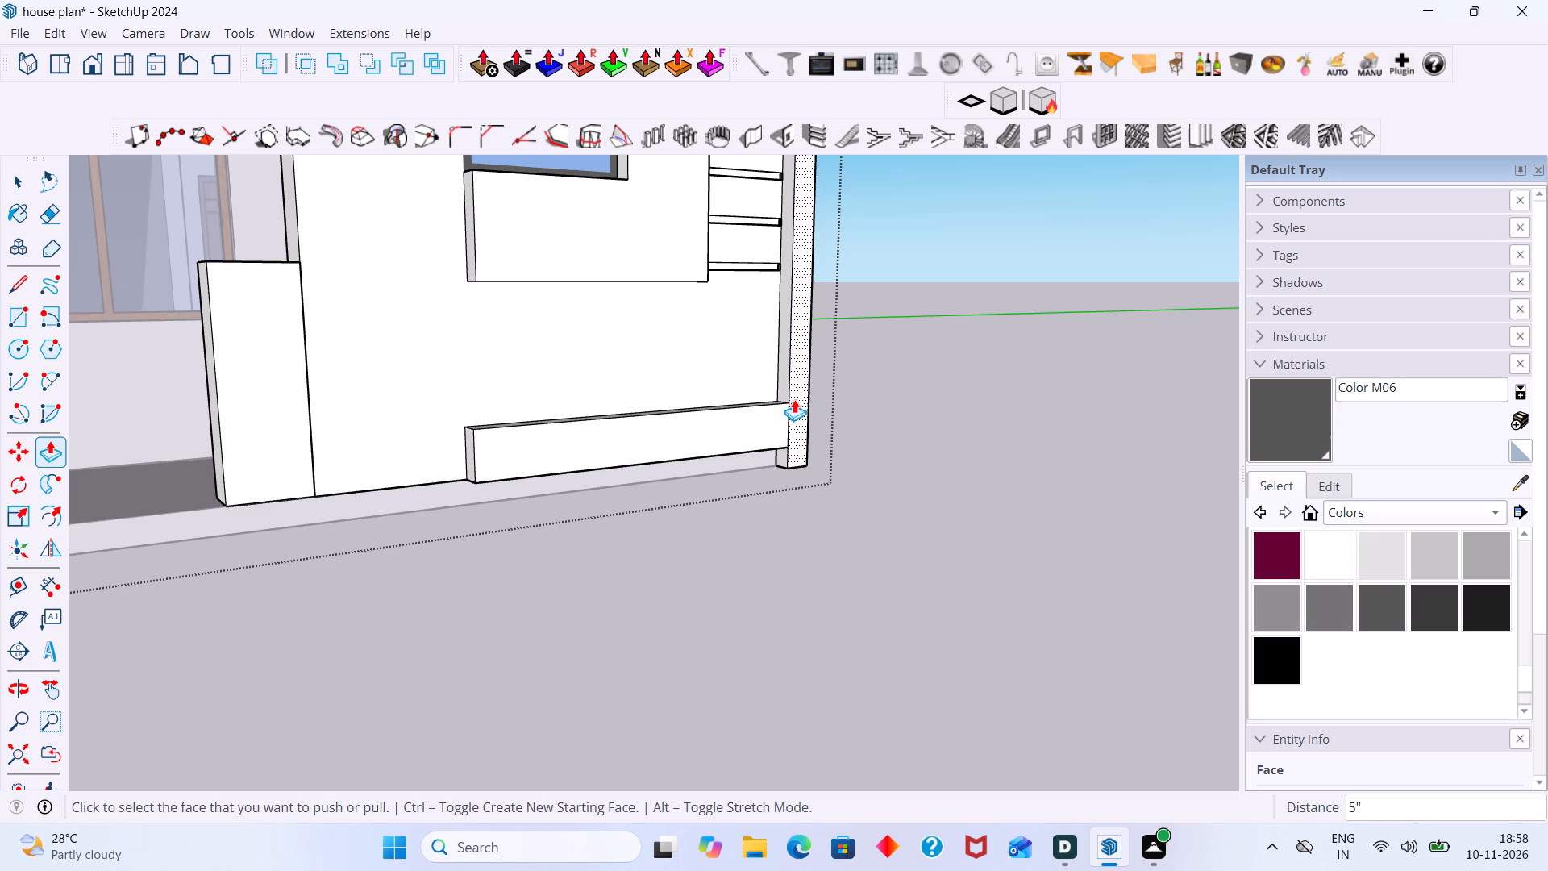
pyautogui.press('space')
# Push the side fin's underside up 6" to the bottom level of the new low block, and leave the group.
pyautogui.moveTo(890, 454); pyautogui.dragTo(801, 477, button='middle')
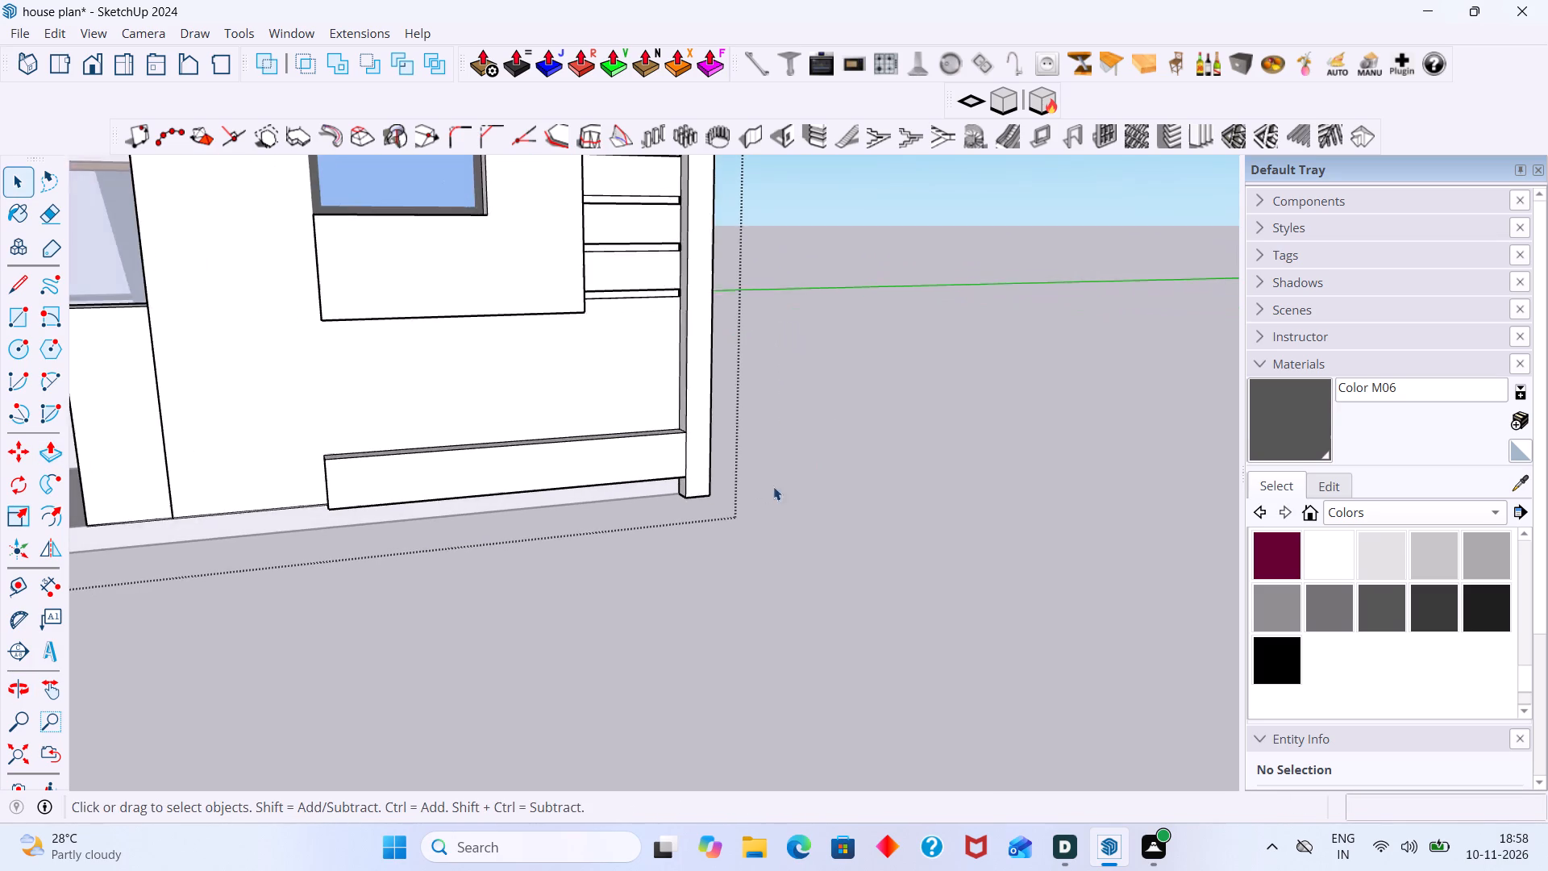
pyautogui.scroll(9, 697, 495)
pyautogui.moveTo(684, 487); pyautogui.dragTo(677, 337, button='middle')
pyautogui.scroll(5, 682, 316)
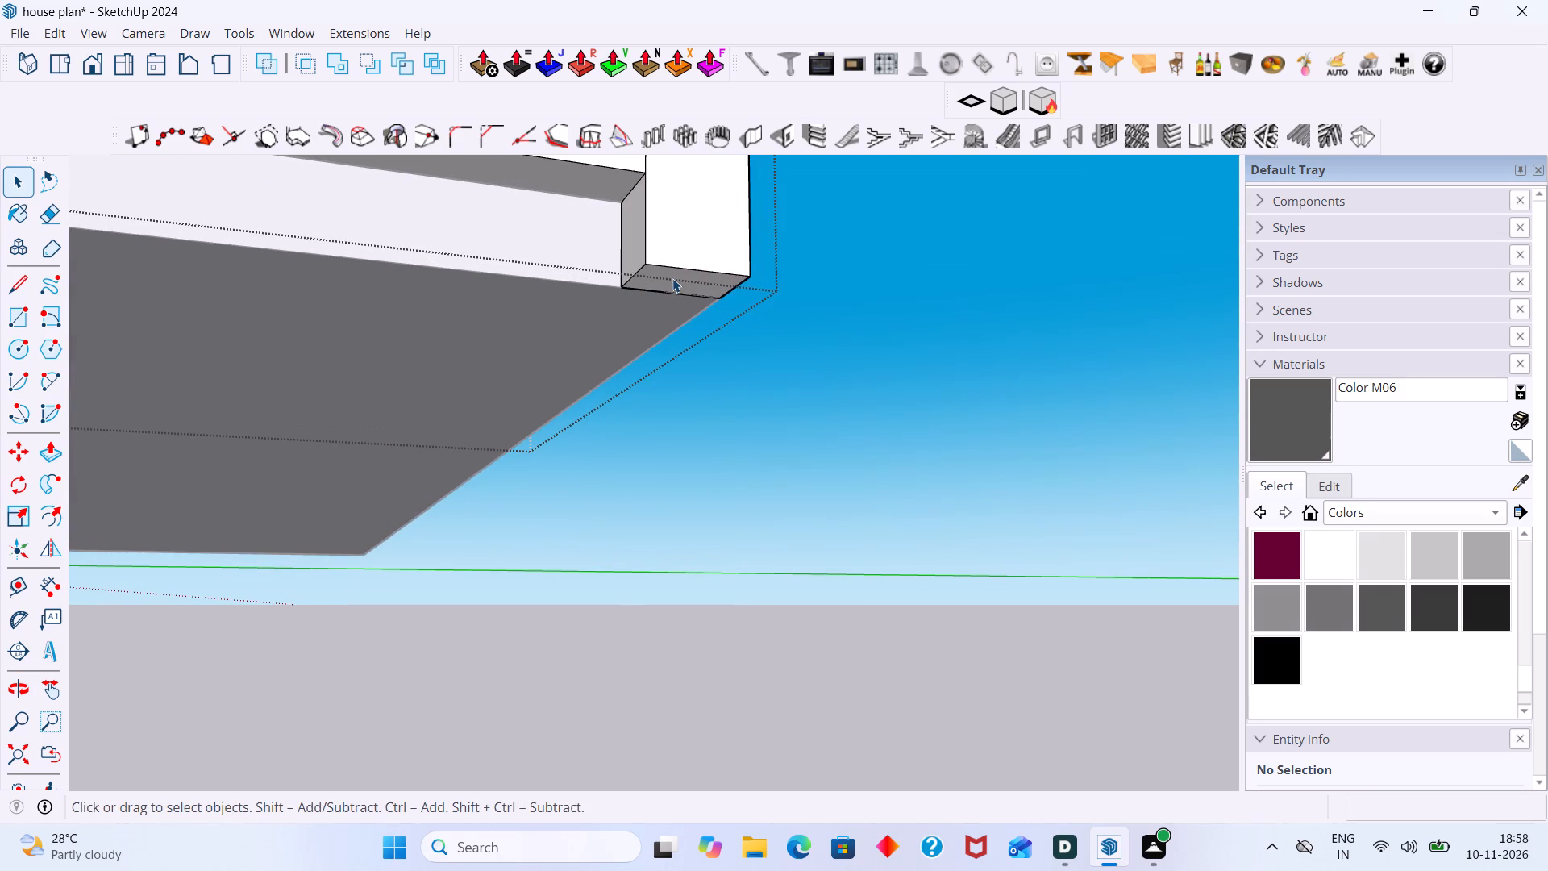
pyautogui.click(672, 278)
pyautogui.press('p')
pyautogui.click(672, 277)
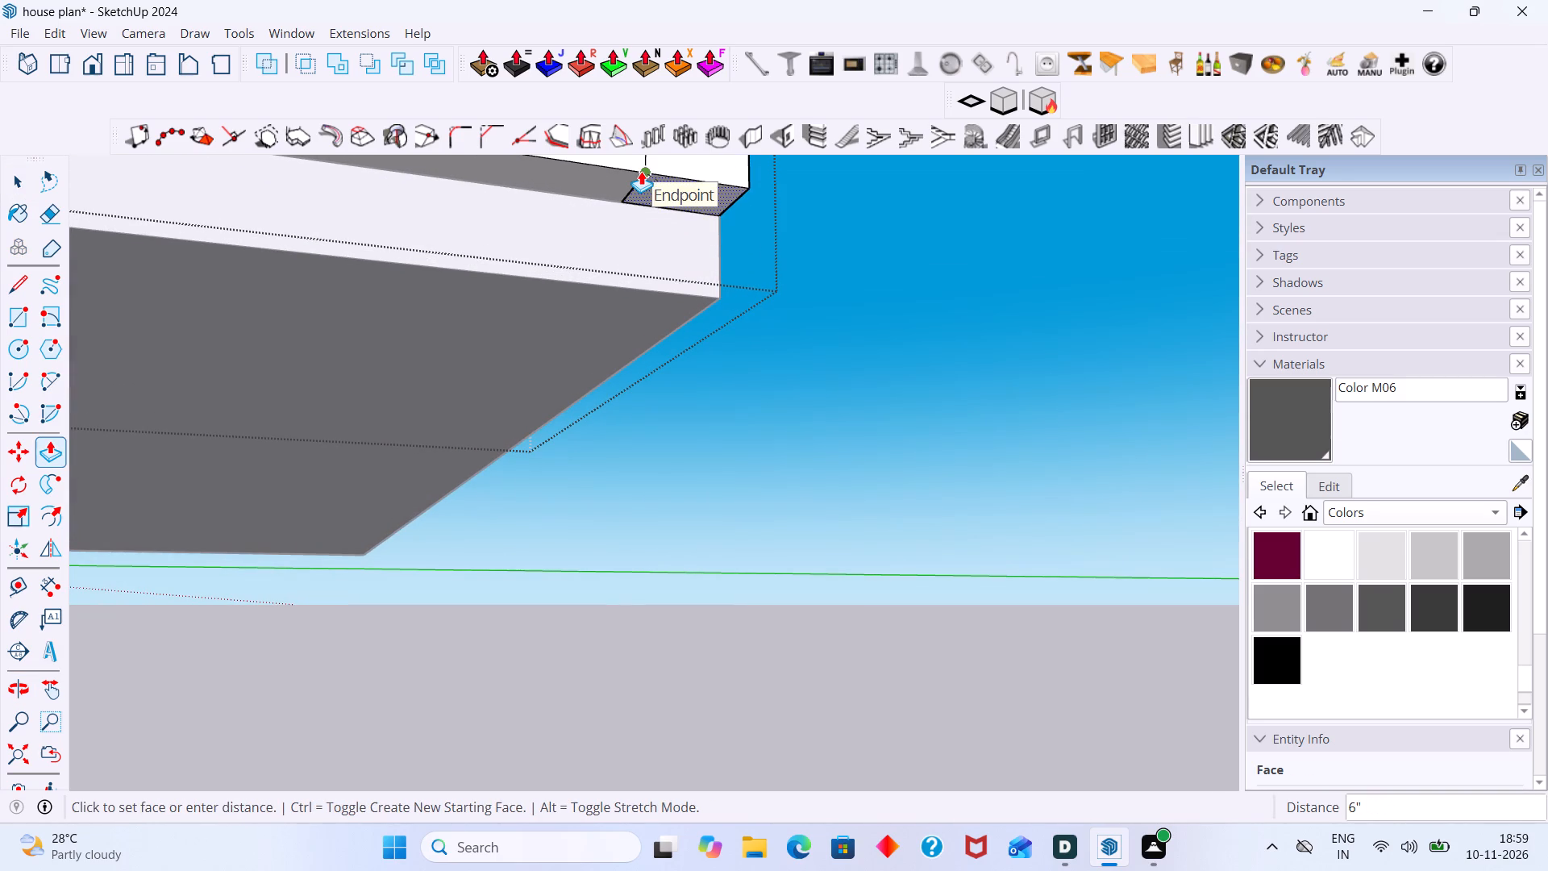
pyautogui.click(641, 171)
pyautogui.scroll(-6, 668, 204)
pyautogui.moveTo(670, 242); pyautogui.dragTo(662, 335, button='middle')
pyautogui.scroll(-2, 664, 342)
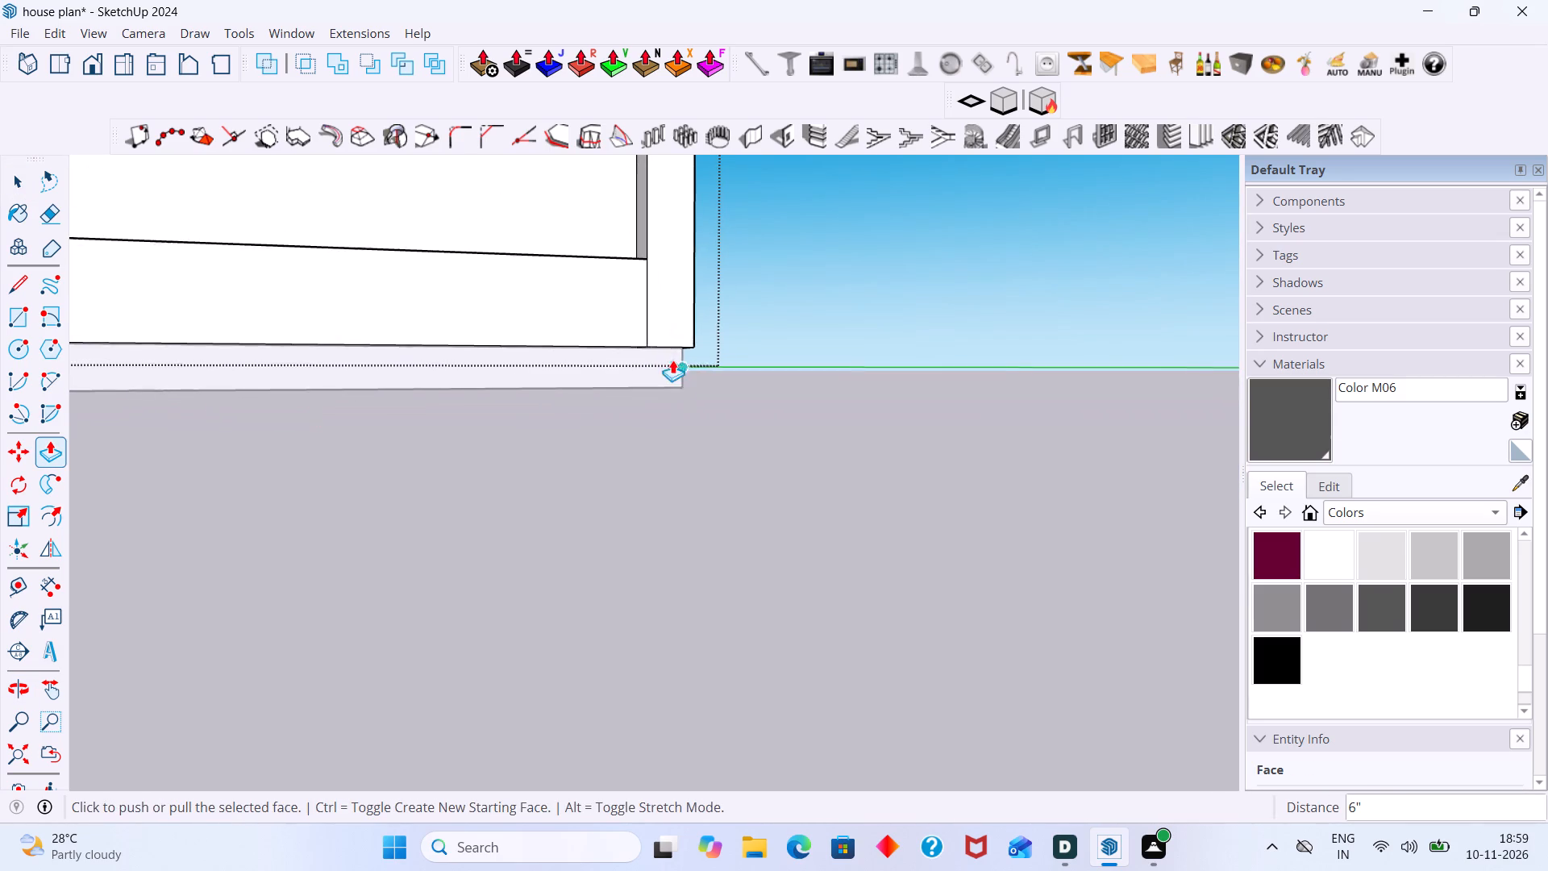
pyautogui.scroll(-3, 672, 360)
pyautogui.press('space')
pyautogui.click(822, 327)
pyautogui.scroll(-9, 678, 356)
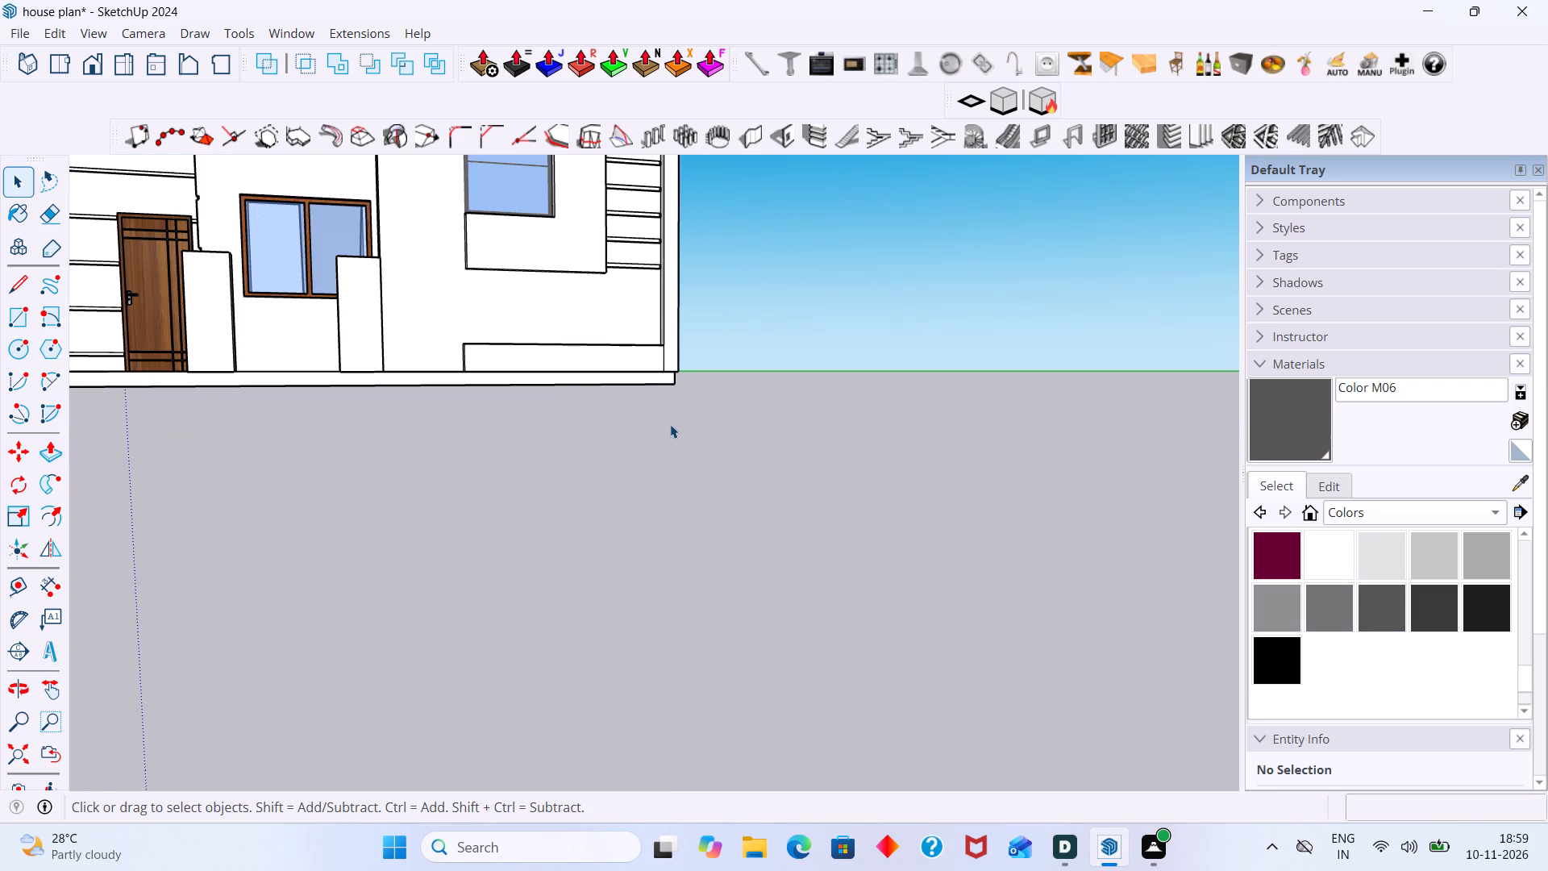
# Examine the low block and the fin's trimmed foot from below and from the front.
pyautogui.moveTo(469, 346); pyautogui.dragTo(489, 426, button='middle')
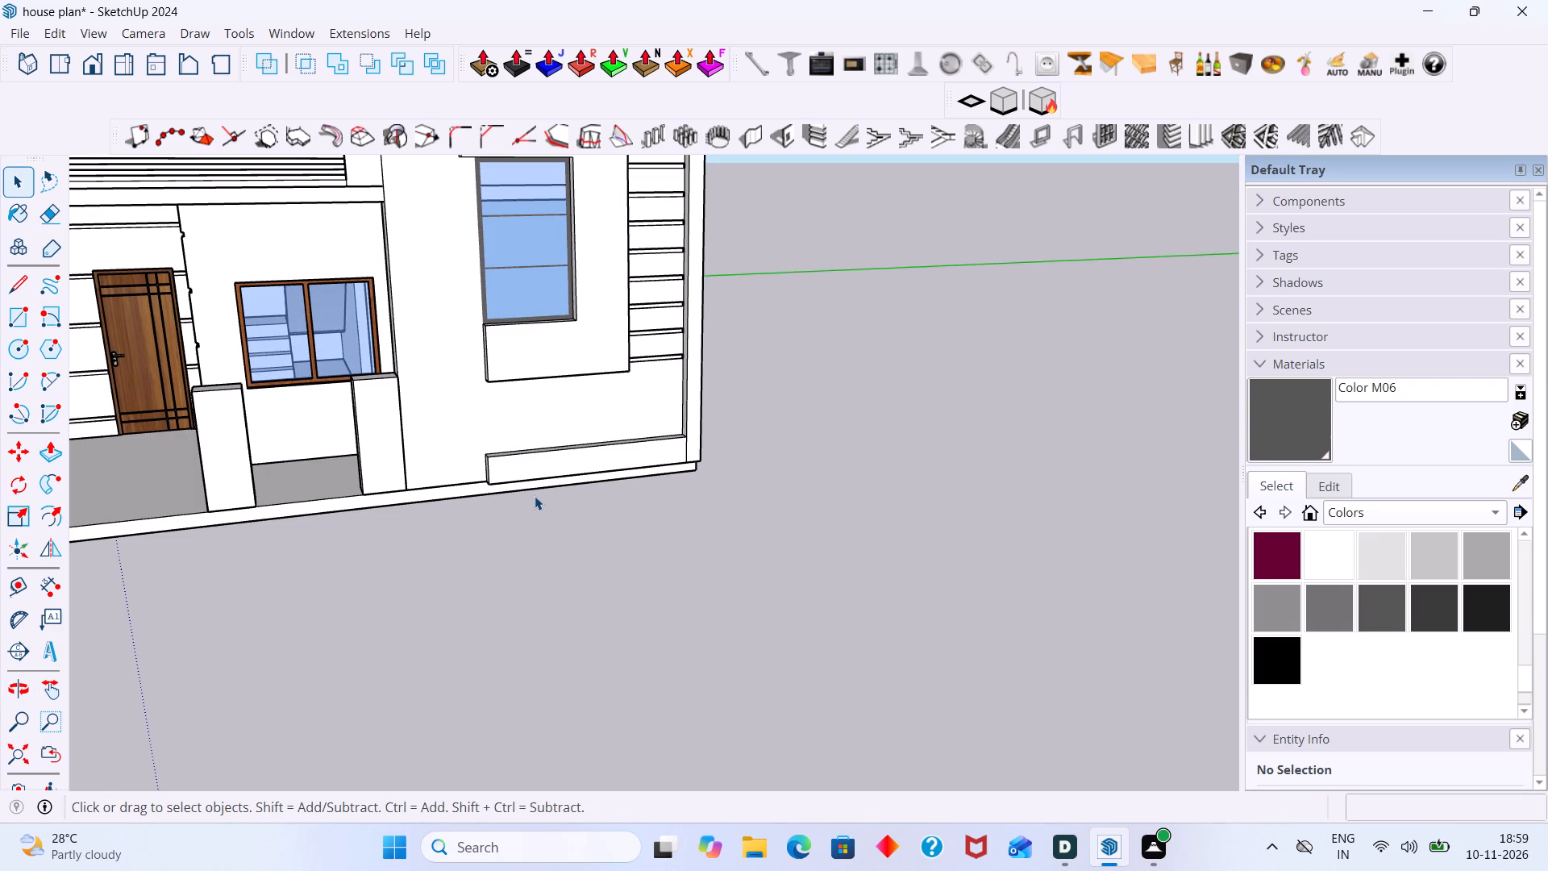
pyautogui.scroll(4, 501, 487)
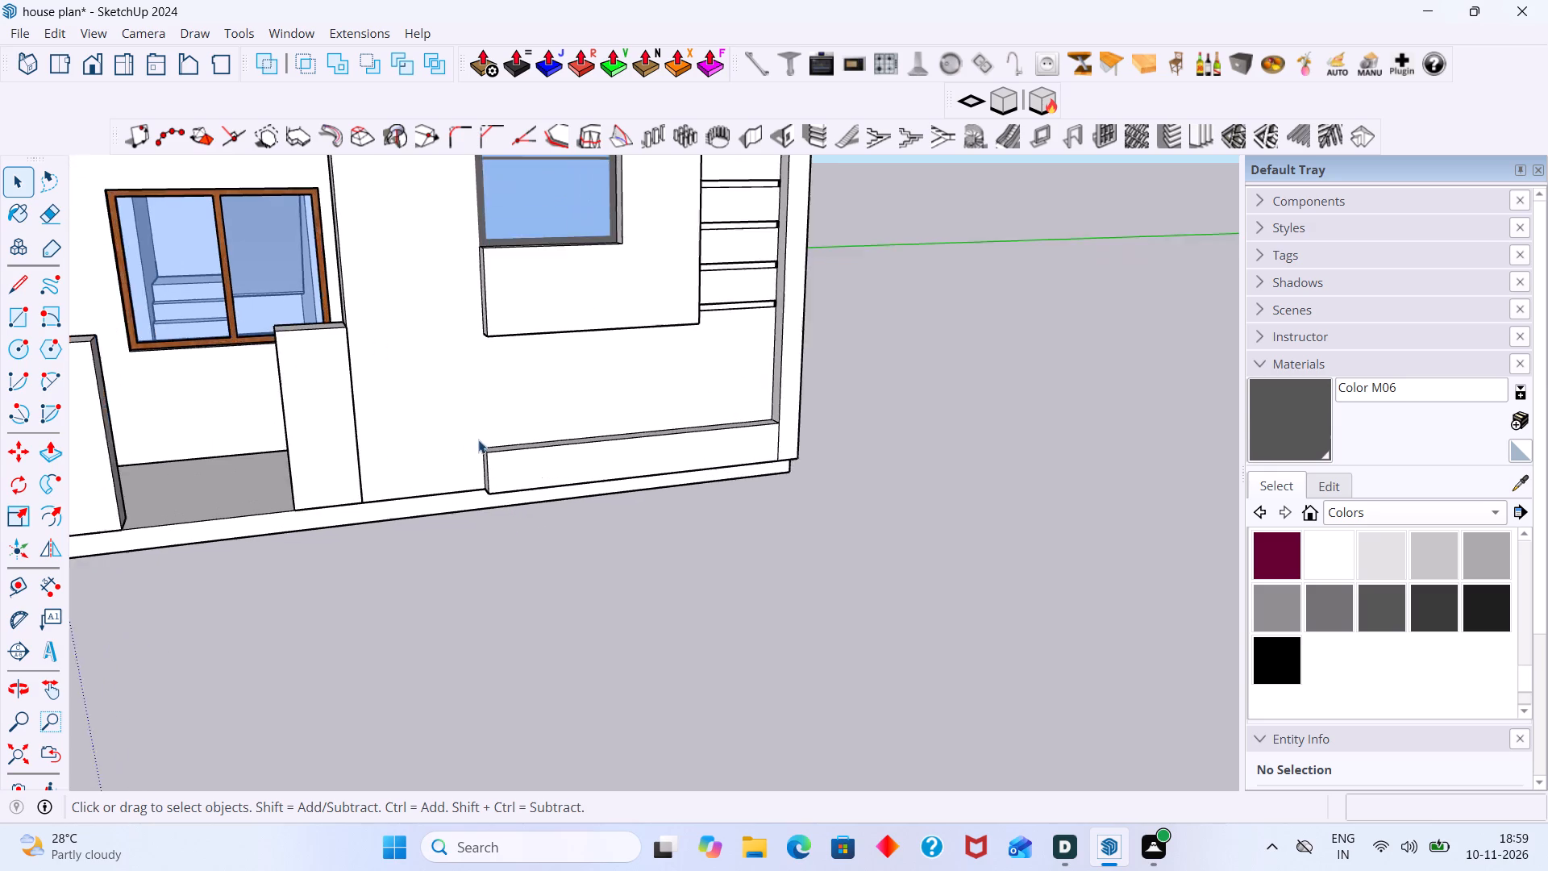
pyautogui.scroll(2, 478, 440)
pyautogui.moveTo(516, 421); pyautogui.dragTo(457, 315, button='middle')
pyautogui.scroll(-2, 469, 311)
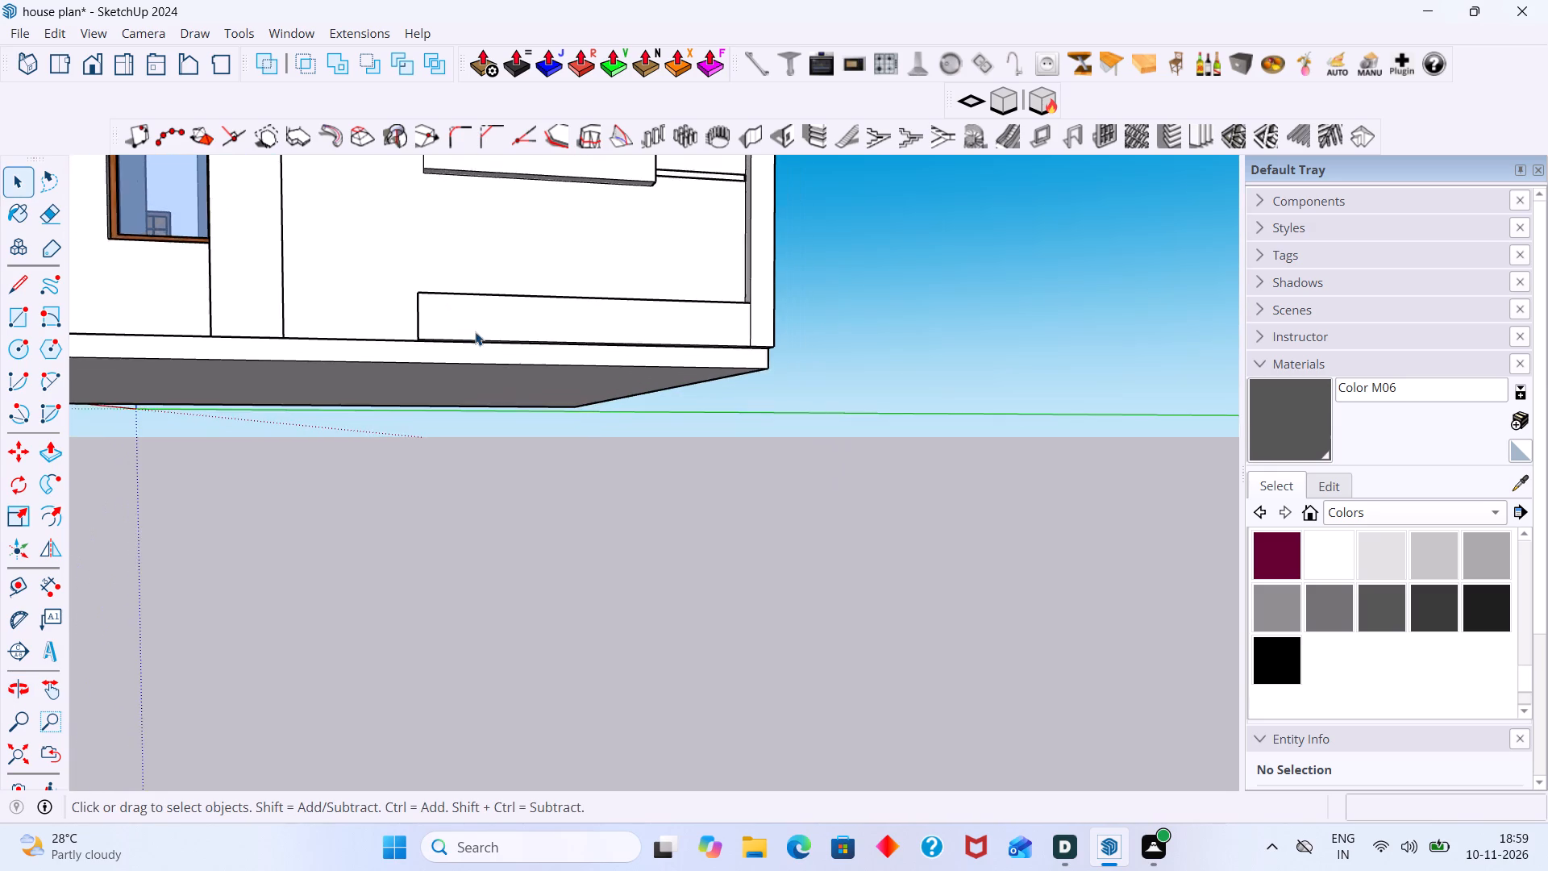
pyautogui.scroll(-6, 475, 331)
pyautogui.moveTo(516, 399); pyautogui.dragTo(539, 479, button='middle')
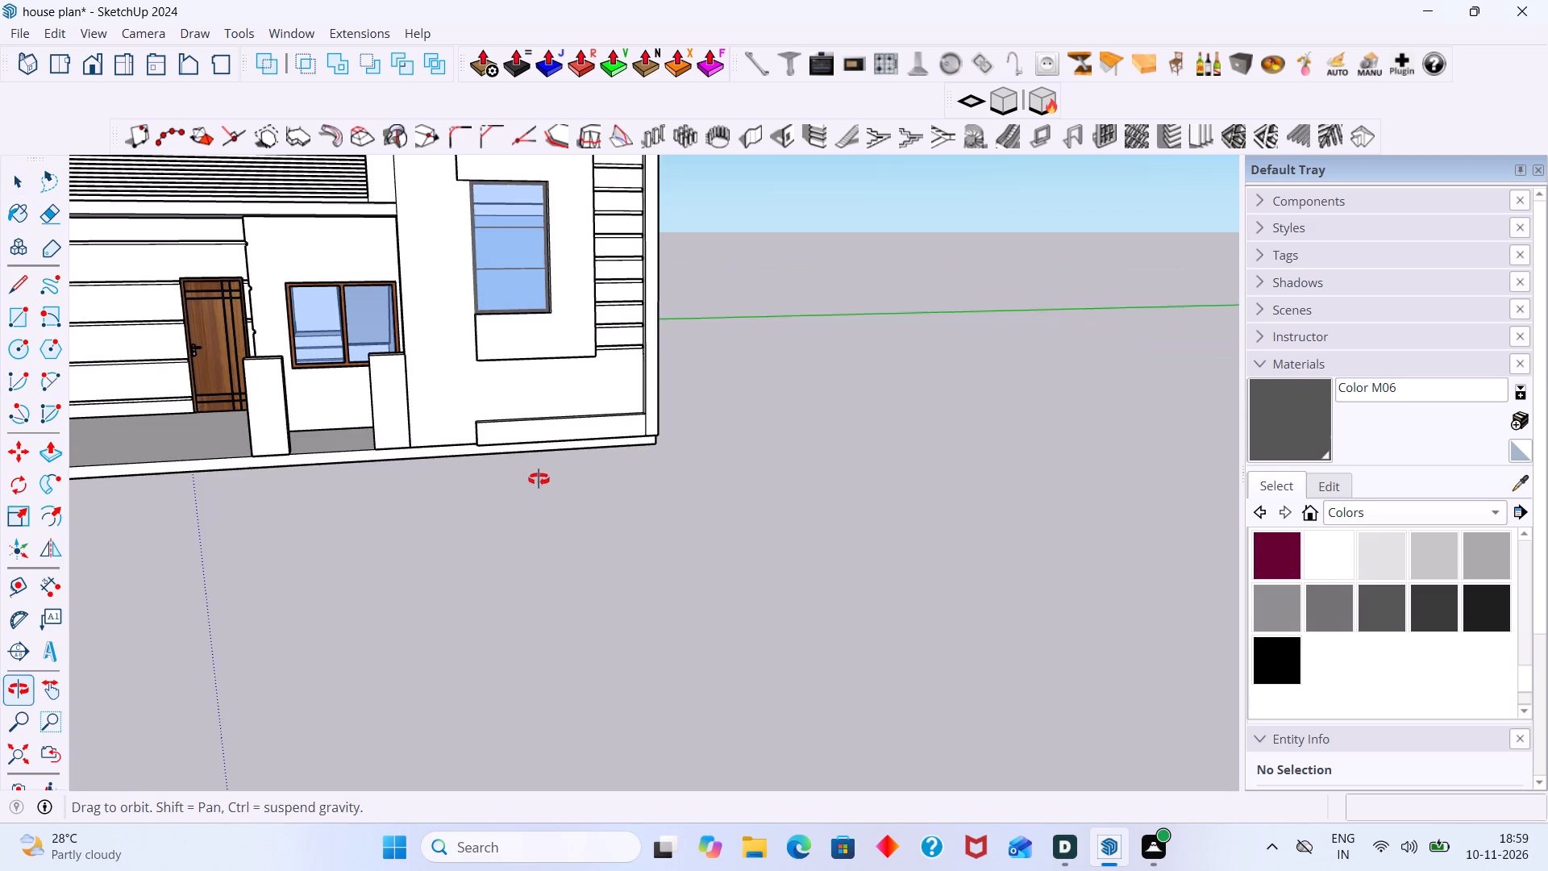
pyautogui.moveTo(539, 479); pyautogui.dragTo(539, 478, button='middle')
# Inside the wall group, copy the low block's free end face inward about 6 5/16" to divide off an end segment, and leave the group.
pyautogui.scroll(6, 523, 415)
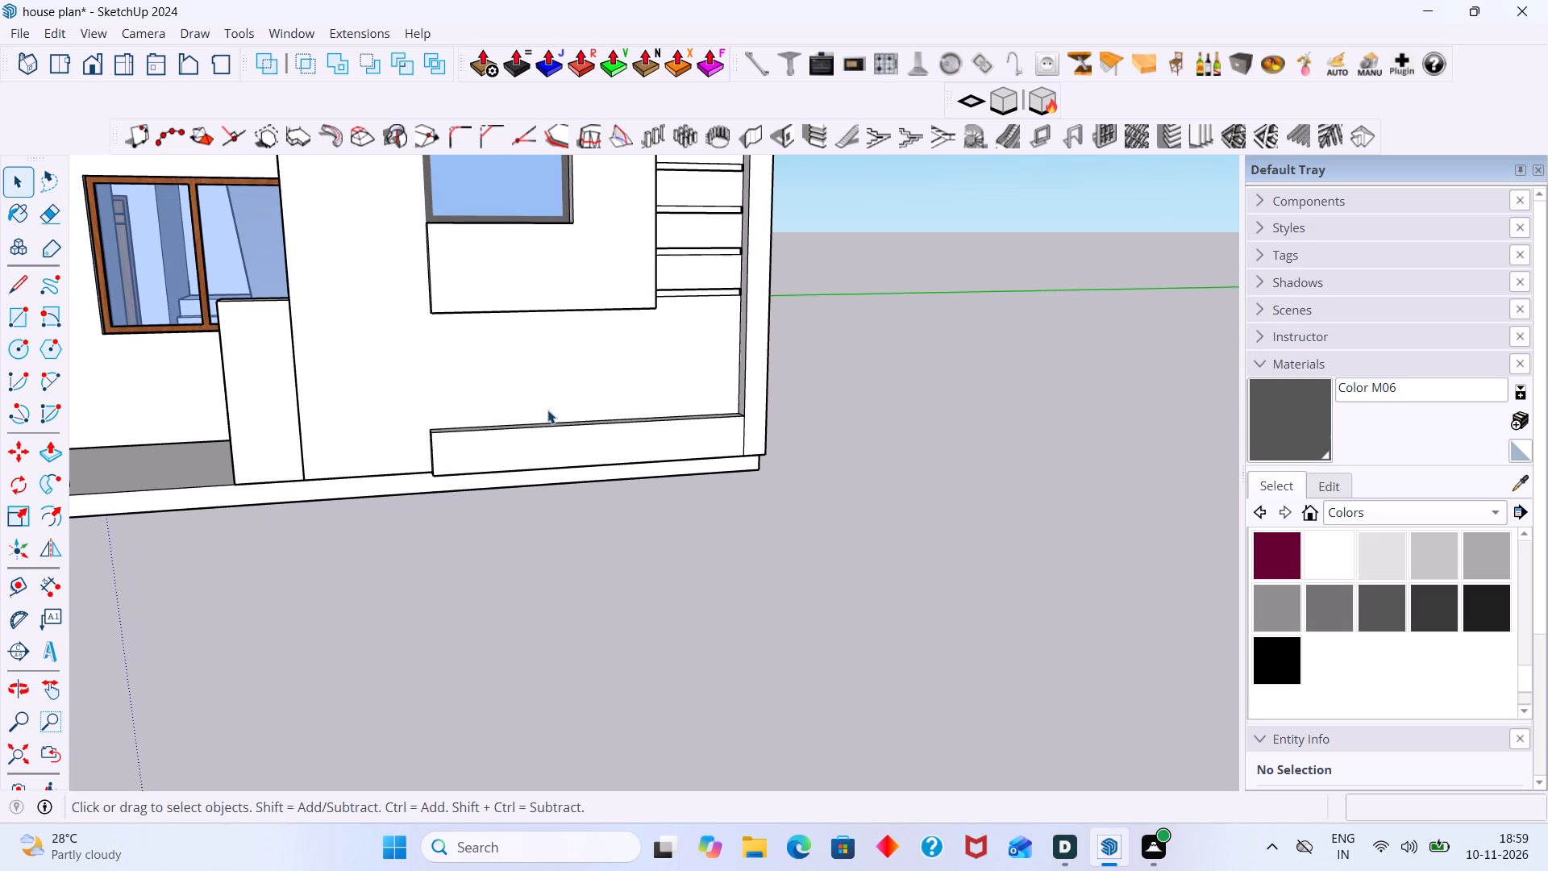
pyautogui.scroll(2, 474, 453)
pyautogui.moveTo(465, 456); pyautogui.dragTo(576, 478, button='middle')
pyautogui.scroll(7, 626, 505)
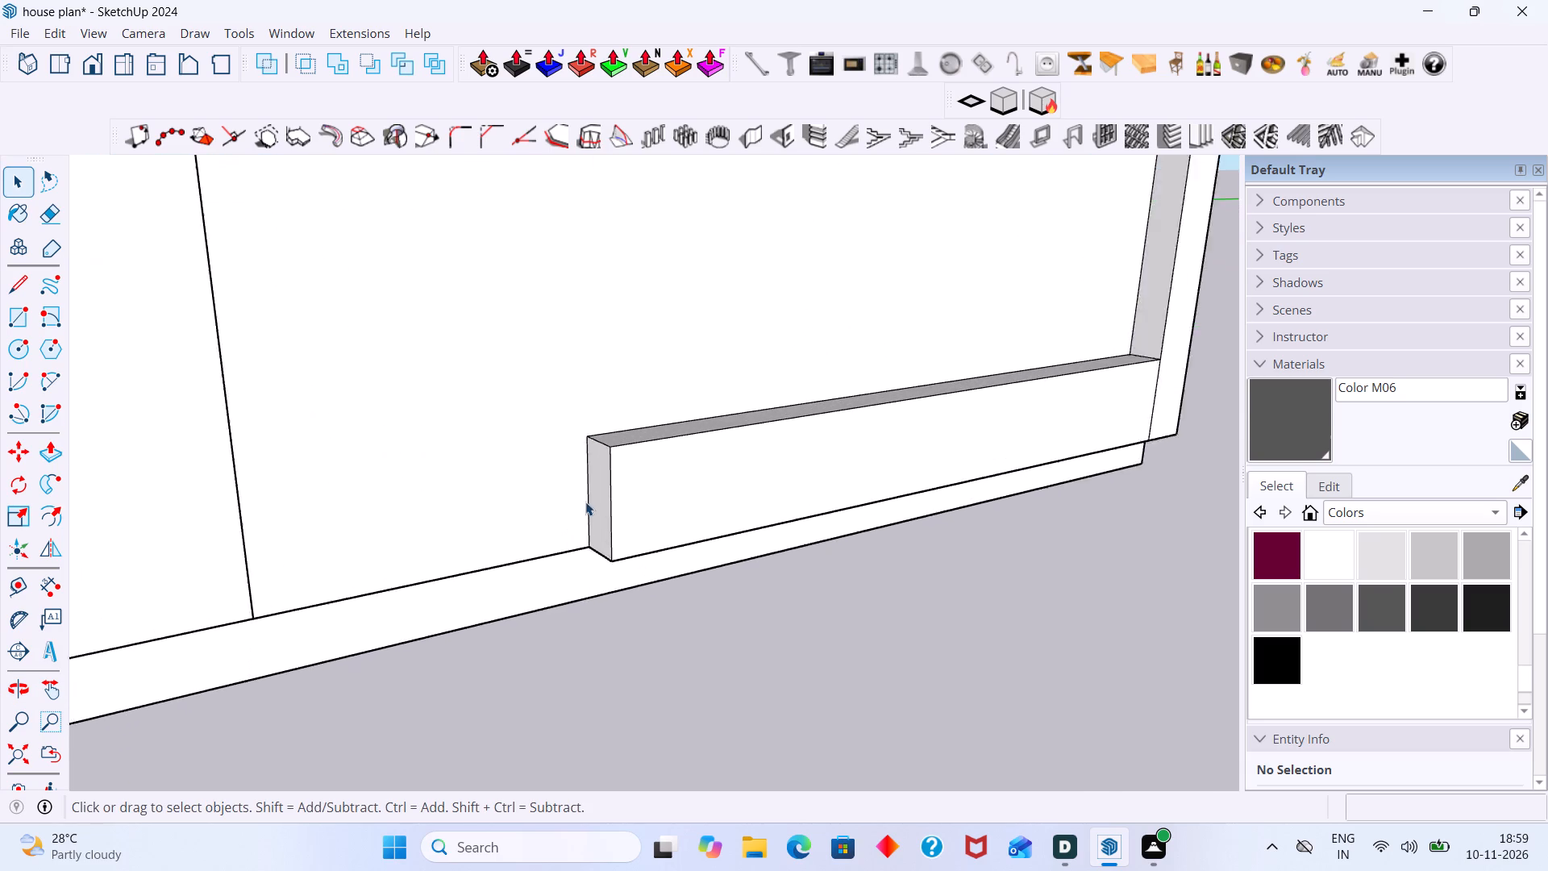
pyautogui.scroll(2, 585, 502)
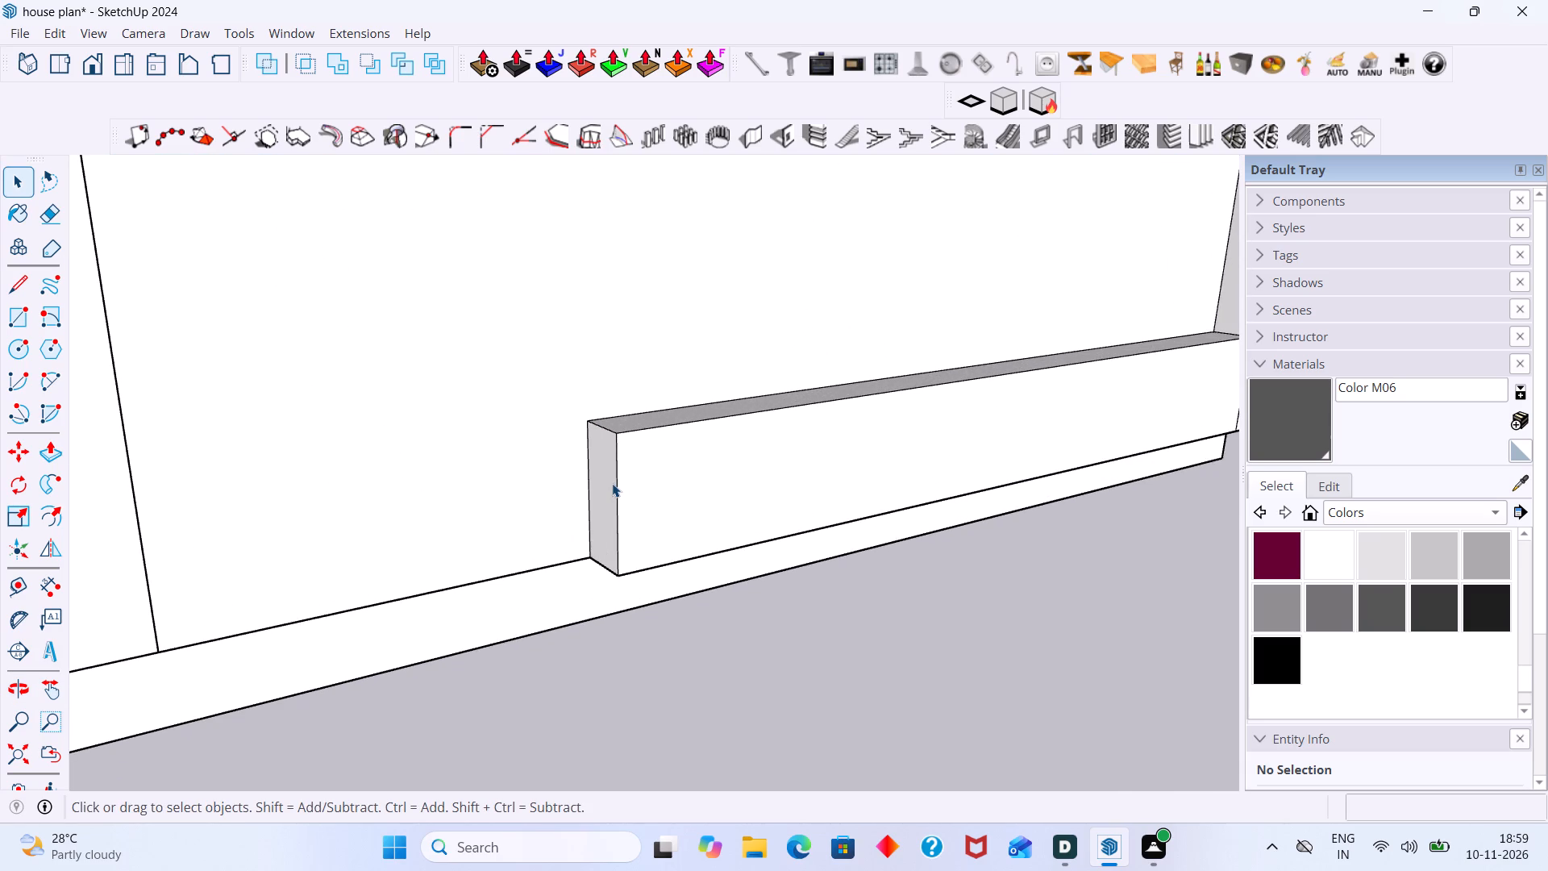
pyautogui.click(610, 483)
pyautogui.doubleClick(605, 483)
pyautogui.doubleClick(605, 479)
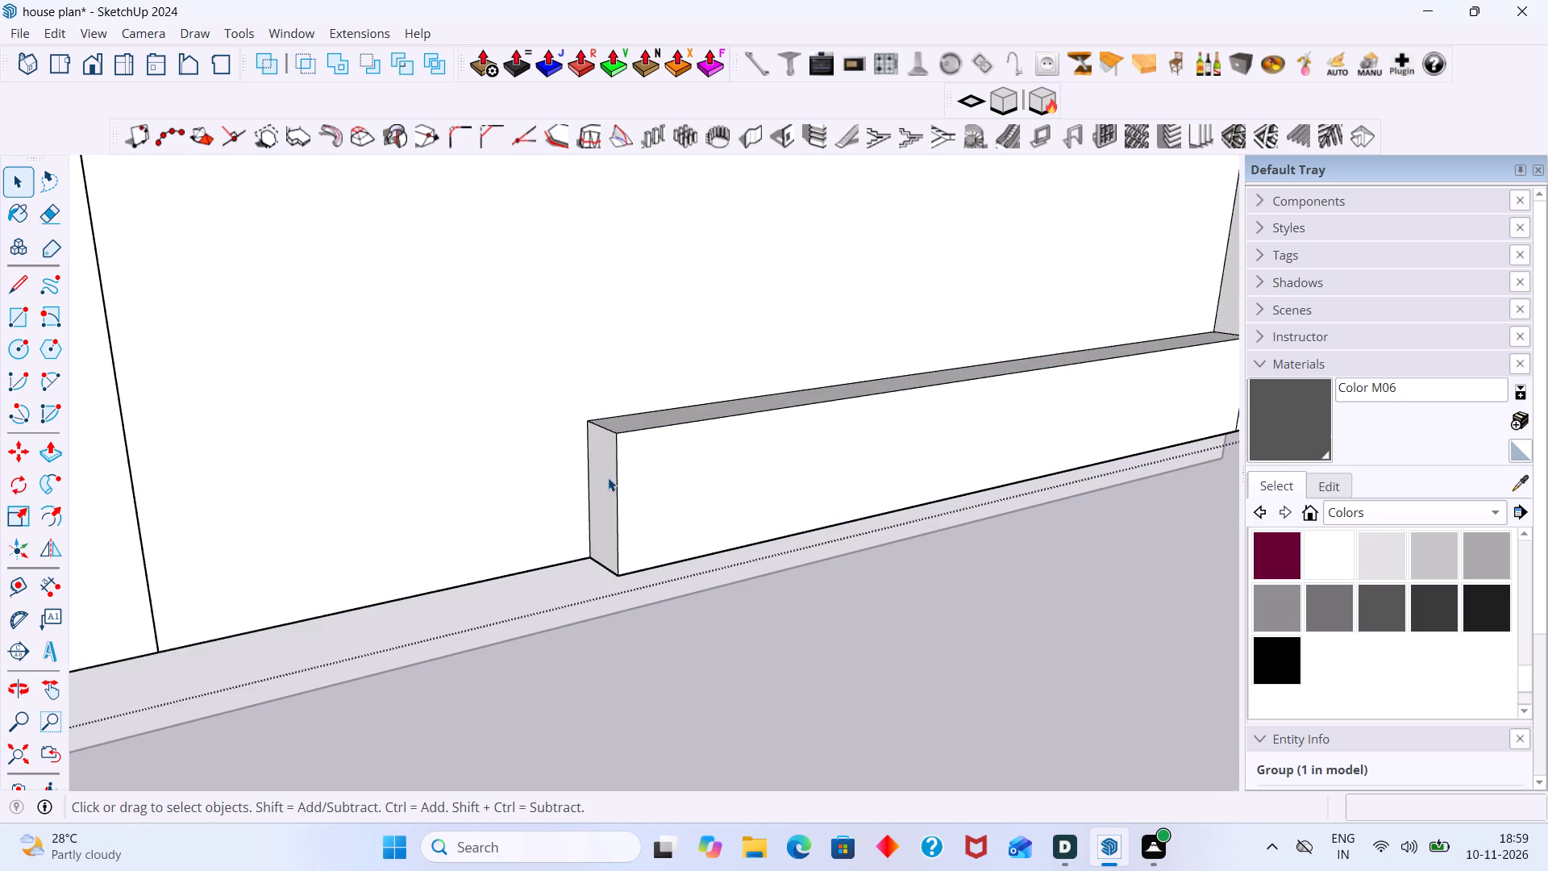
pyautogui.click(608, 477)
pyautogui.doubleClick(608, 477)
pyautogui.scroll(2, 610, 481)
pyautogui.click(610, 481)
pyautogui.doubleClick(610, 482)
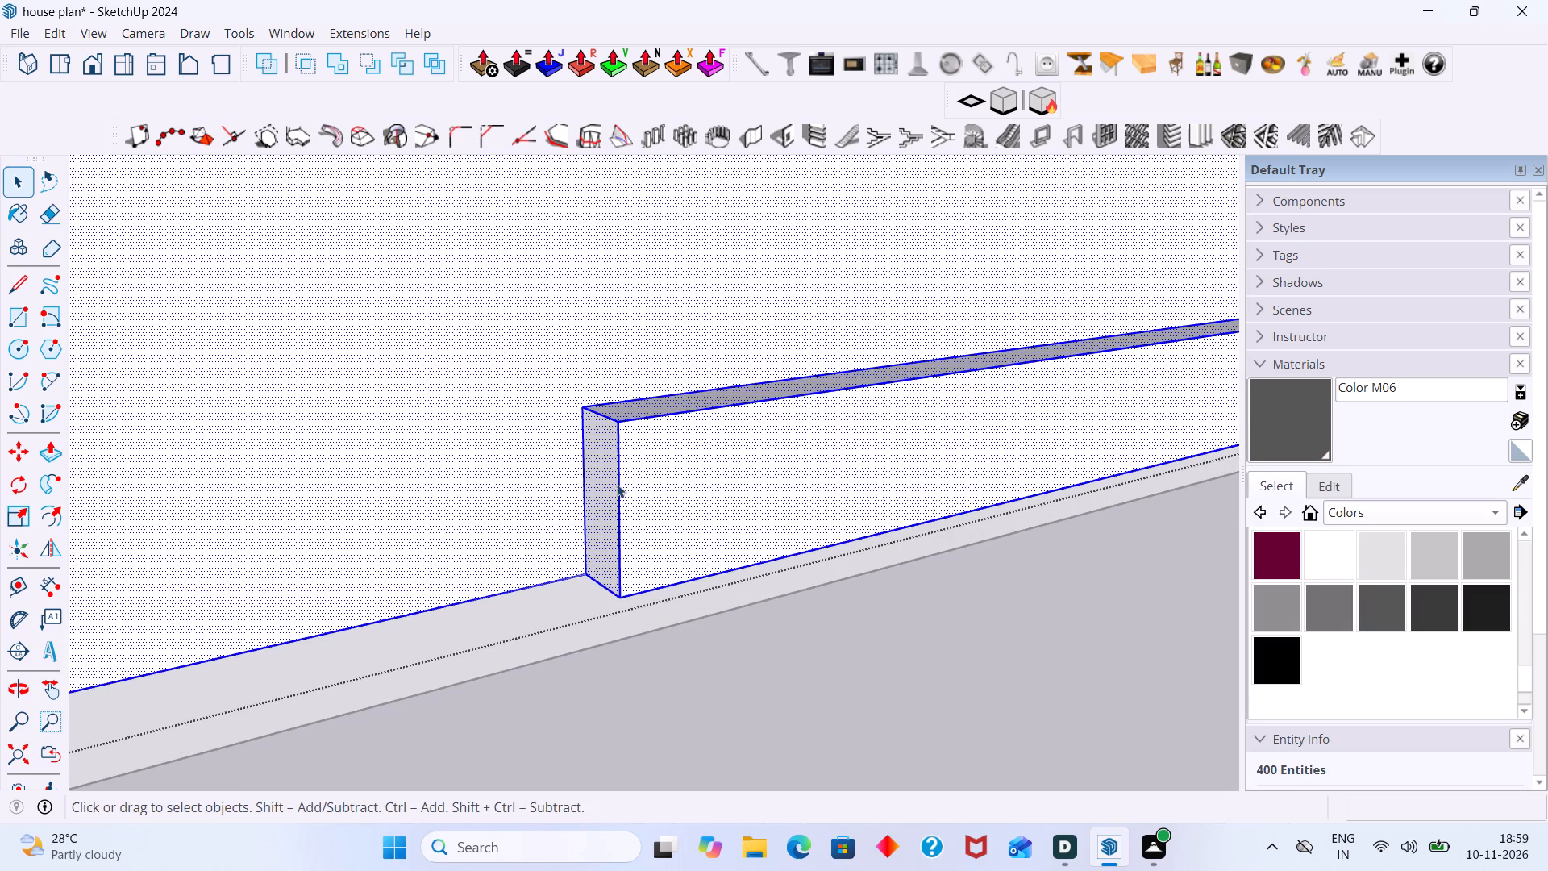
pyautogui.doubleClick(615, 490)
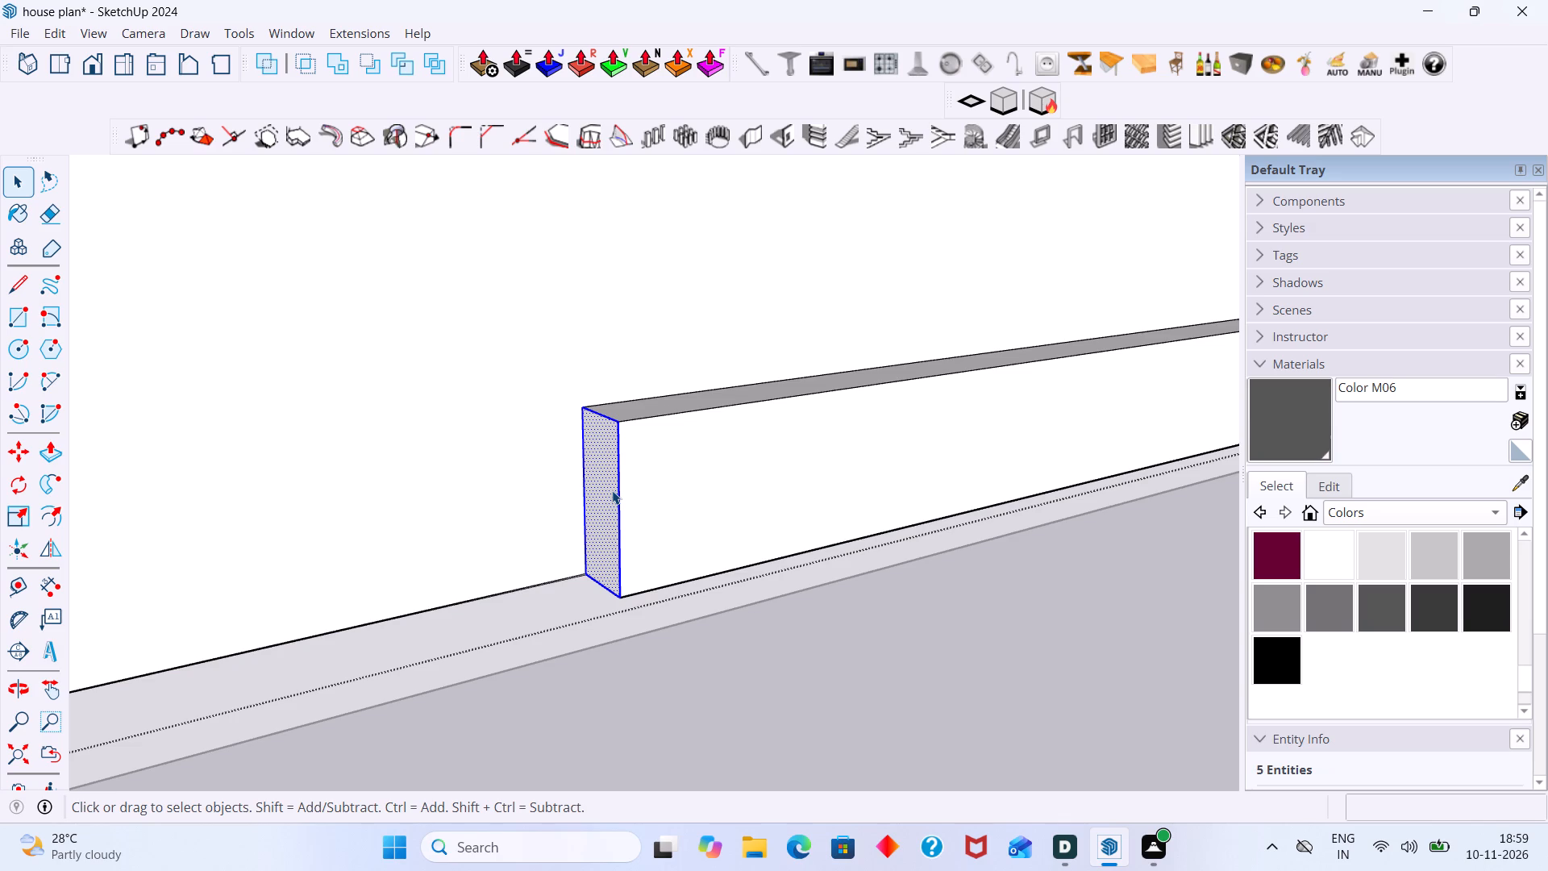
pyautogui.press('m')
pyautogui.click(611, 491)
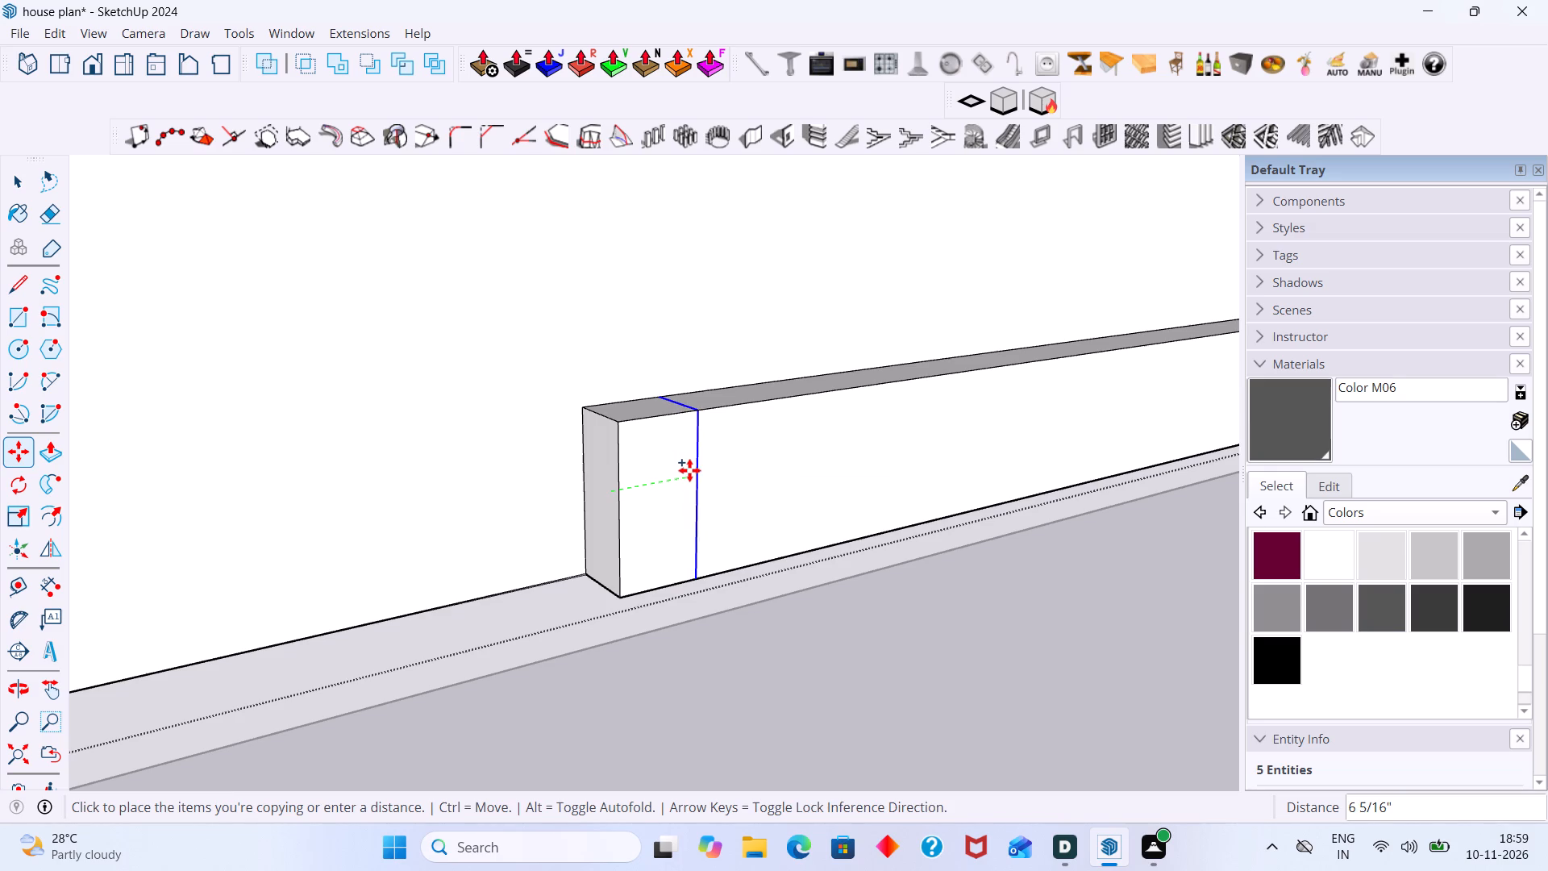
pyautogui.click(690, 470)
pyautogui.press('space')
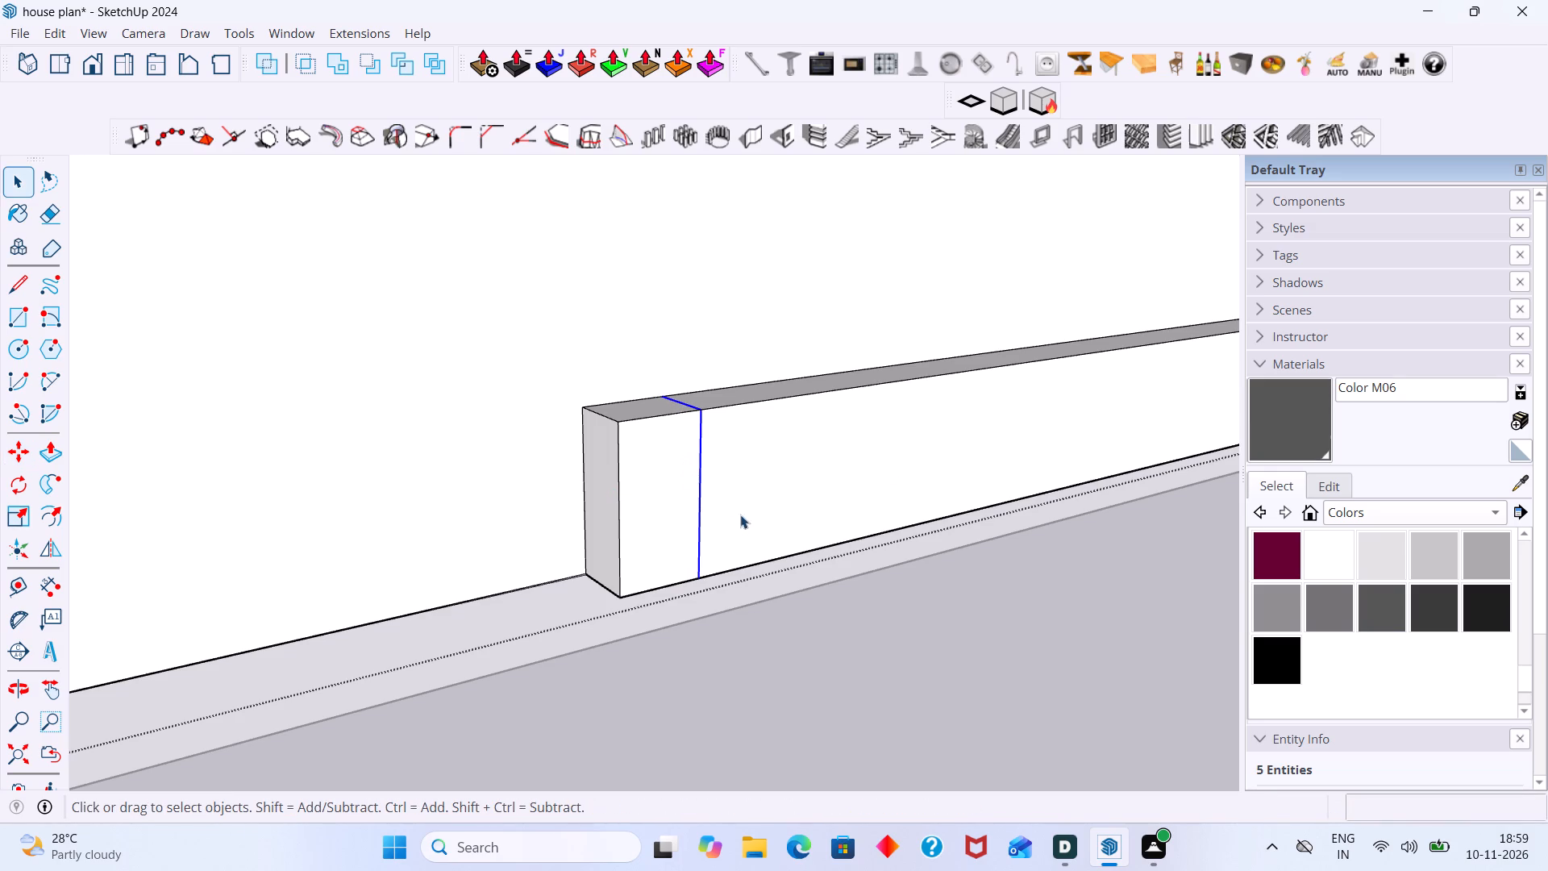
pyautogui.click(822, 616)
# Inside the wall group, pull the end segment's top face up about 1' 11 1/2" to form the end post, and leave the group.
pyautogui.moveTo(649, 541); pyautogui.dragTo(597, 571, button='middle')
pyautogui.scroll(5, 557, 488)
pyautogui.click(545, 466)
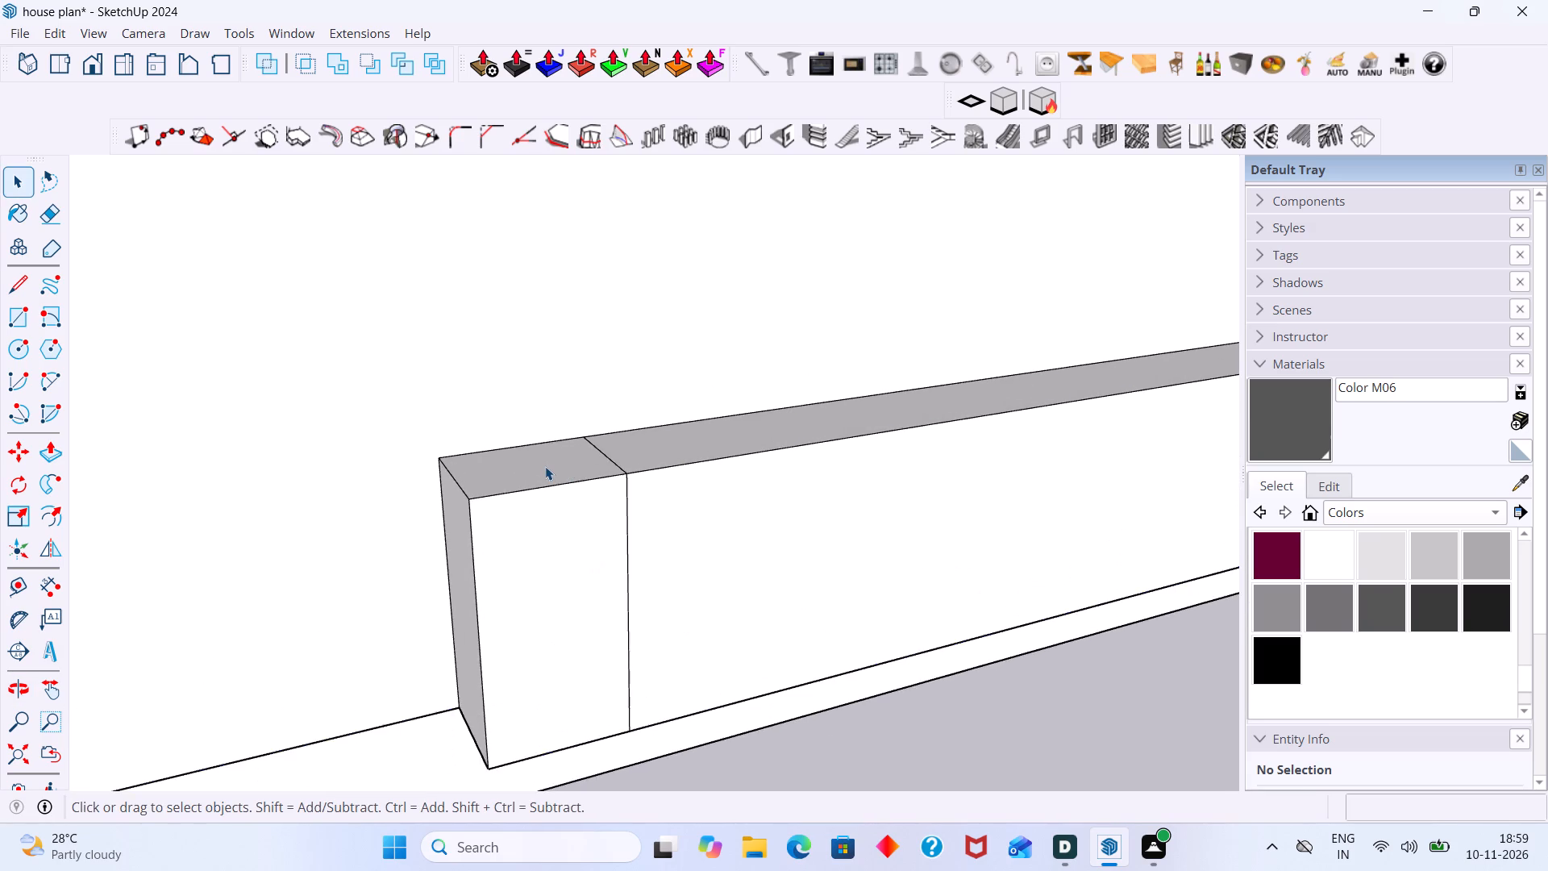
pyautogui.doubleClick(544, 466)
pyautogui.scroll(1, 544, 463)
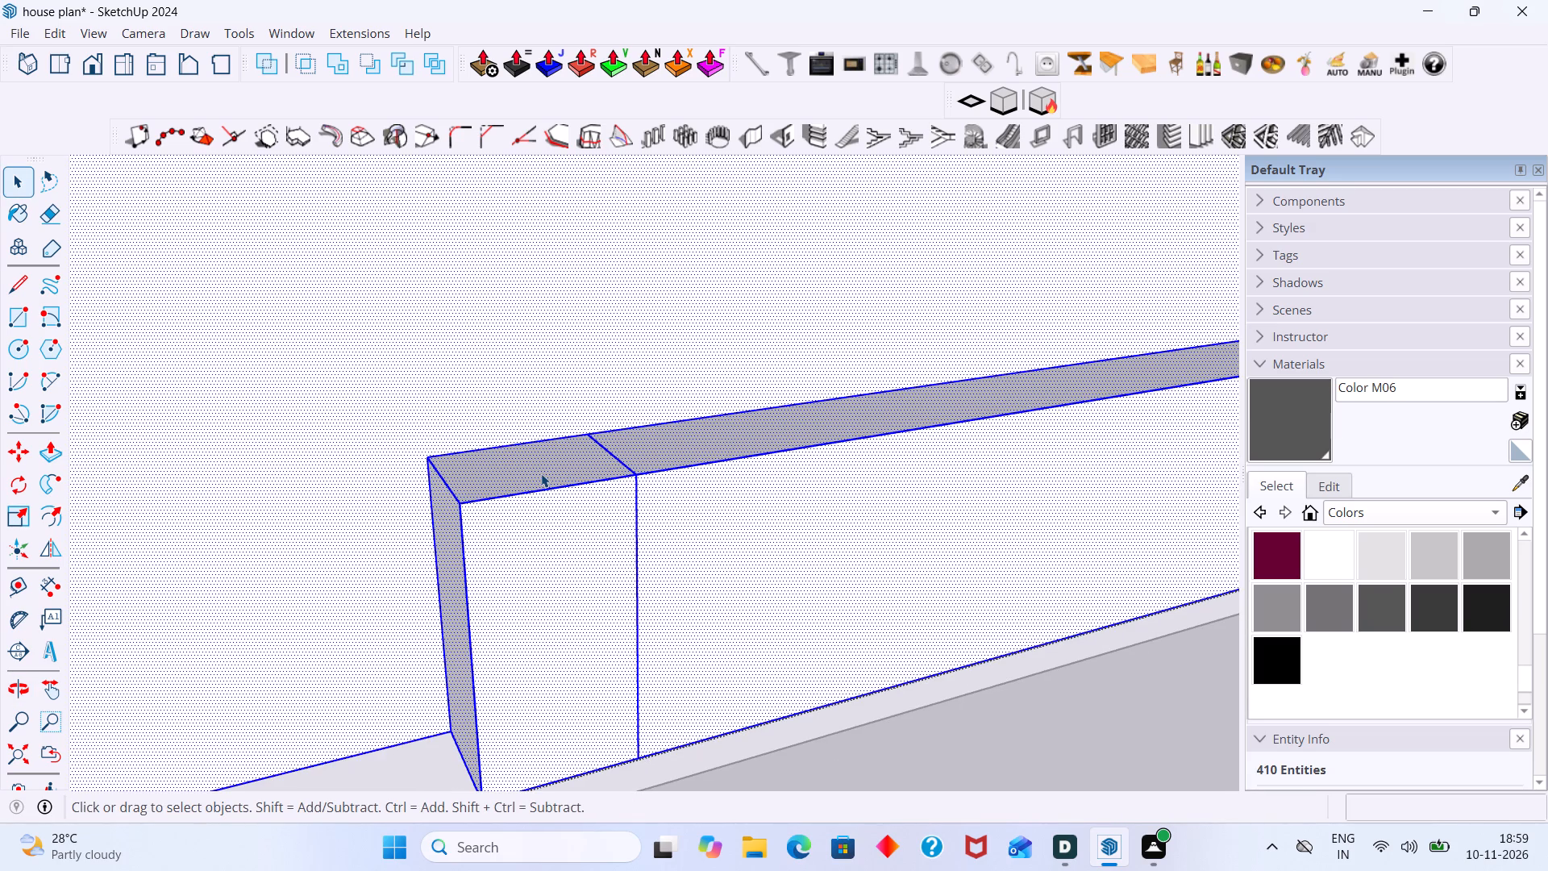
pyautogui.scroll(1, 541, 473)
pyautogui.click(540, 476)
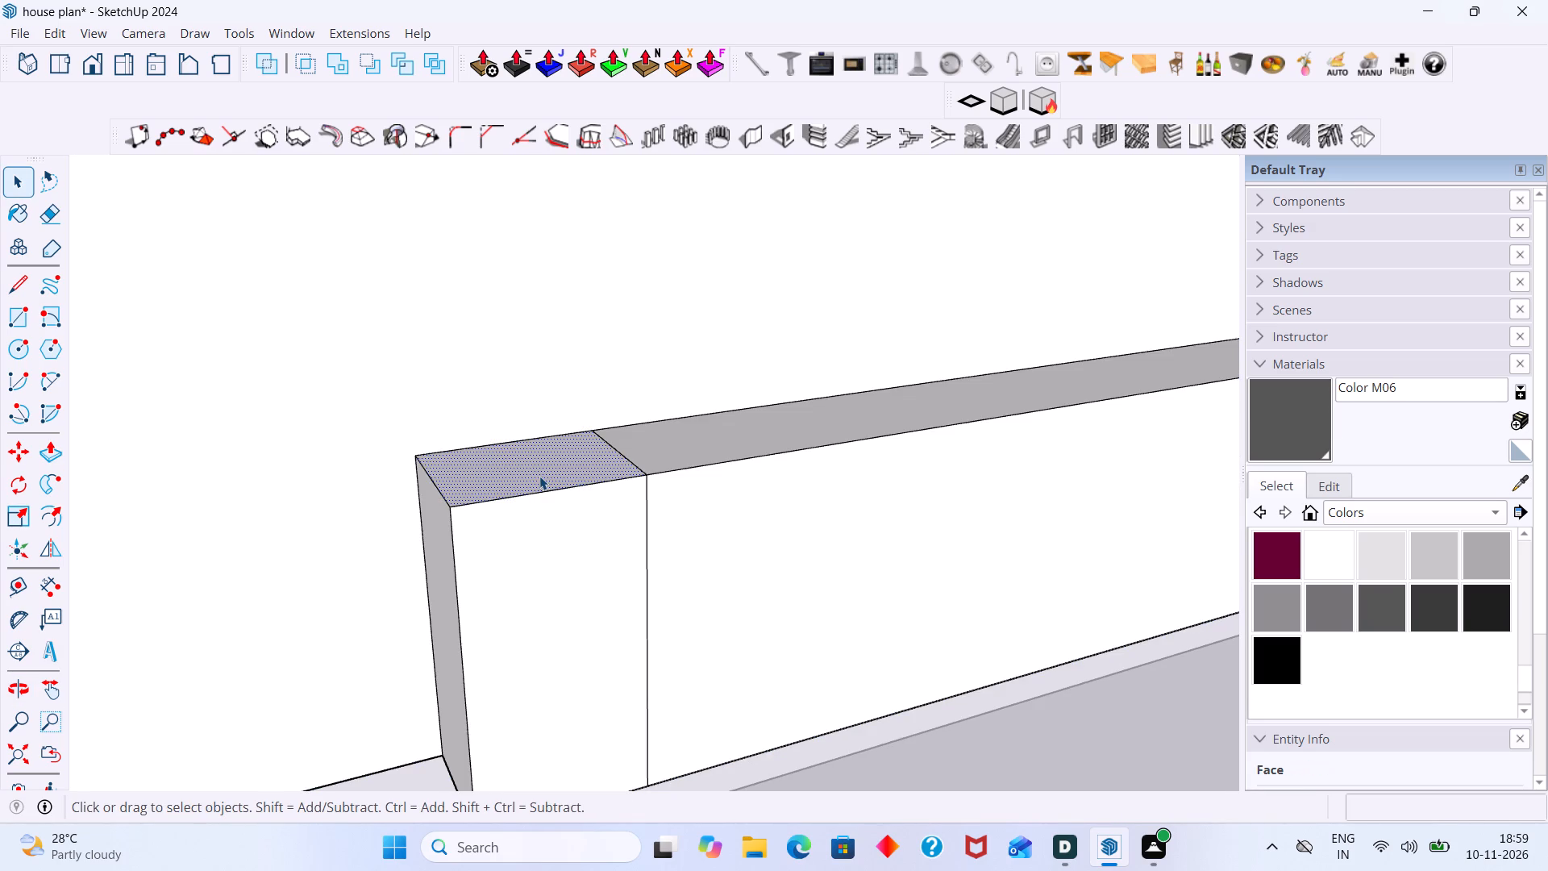
pyautogui.press('p')
pyautogui.click(539, 476)
pyautogui.hotkey('ctrl', 'z')
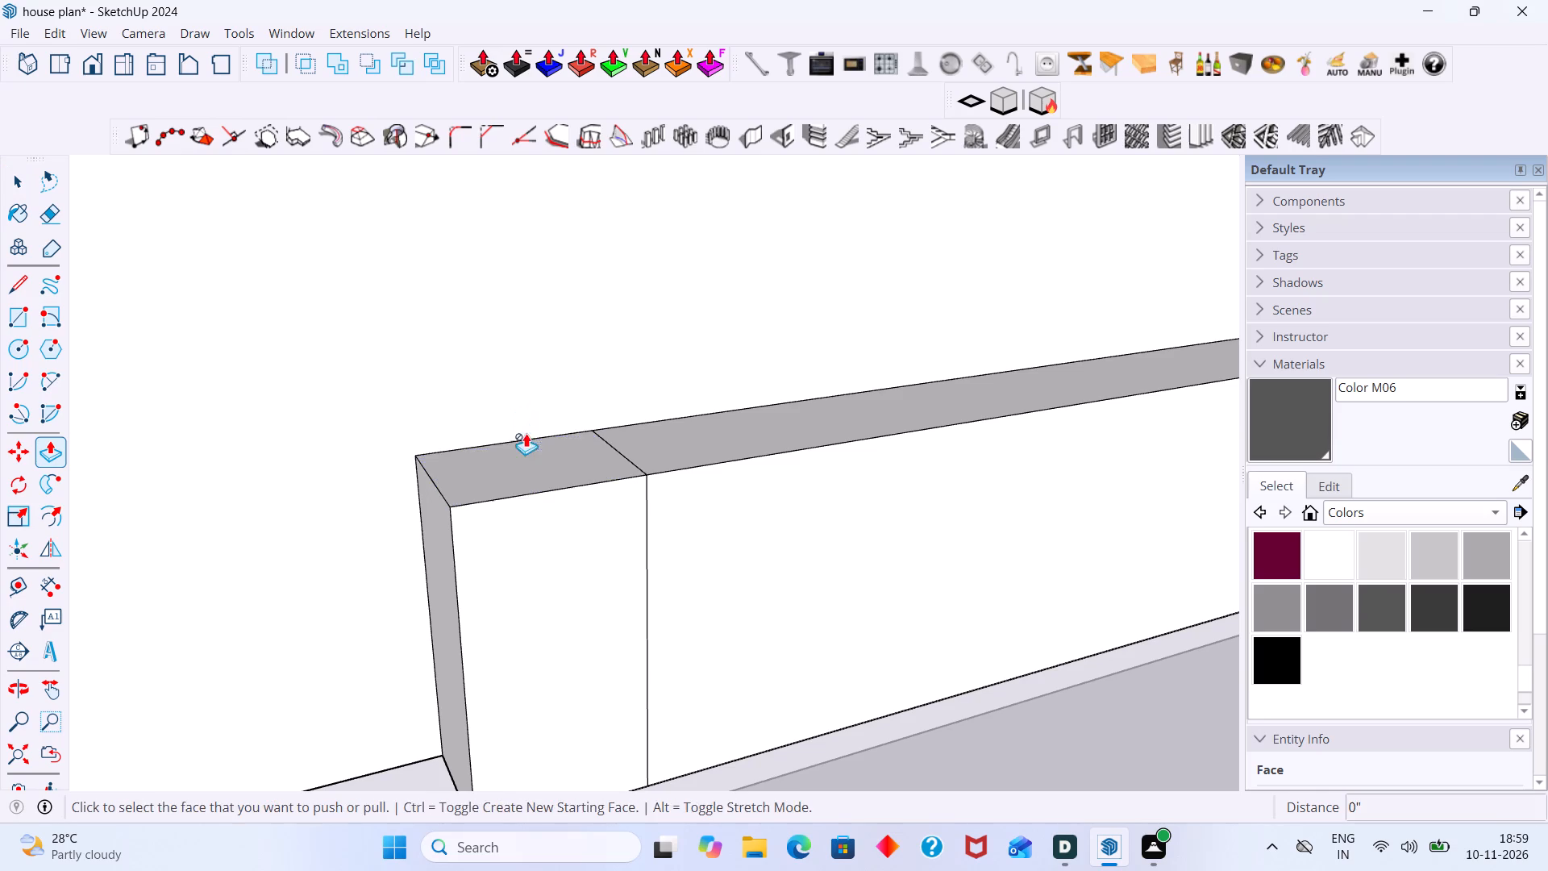
pyautogui.click(526, 456)
pyautogui.scroll(-6, 506, 310)
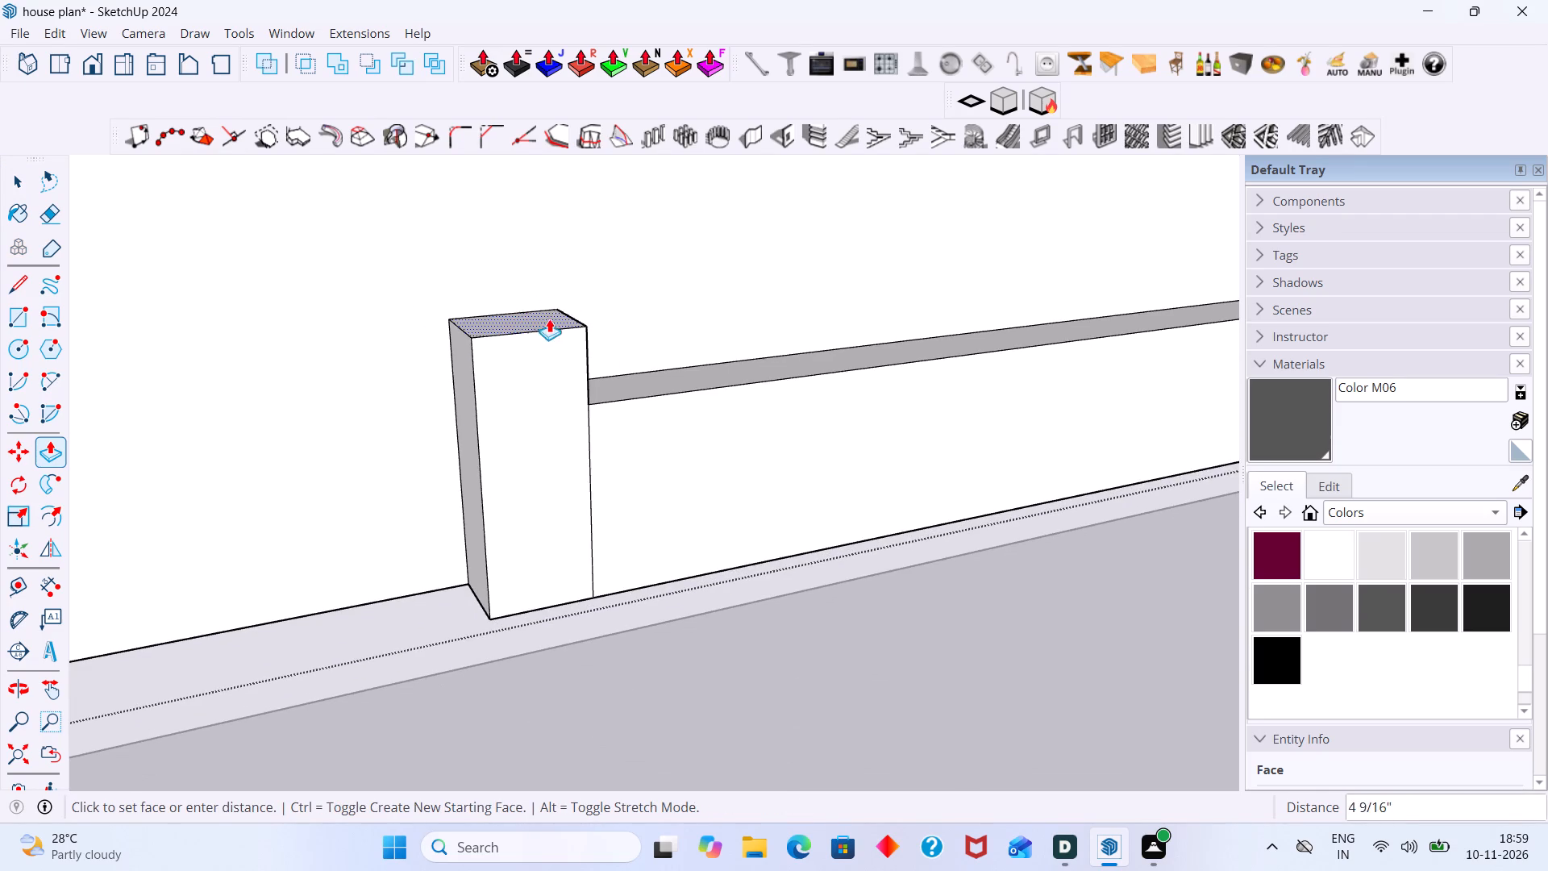
pyautogui.scroll(-6, 550, 316)
pyautogui.moveTo(556, 249); pyautogui.dragTo(551, 278, button='middle')
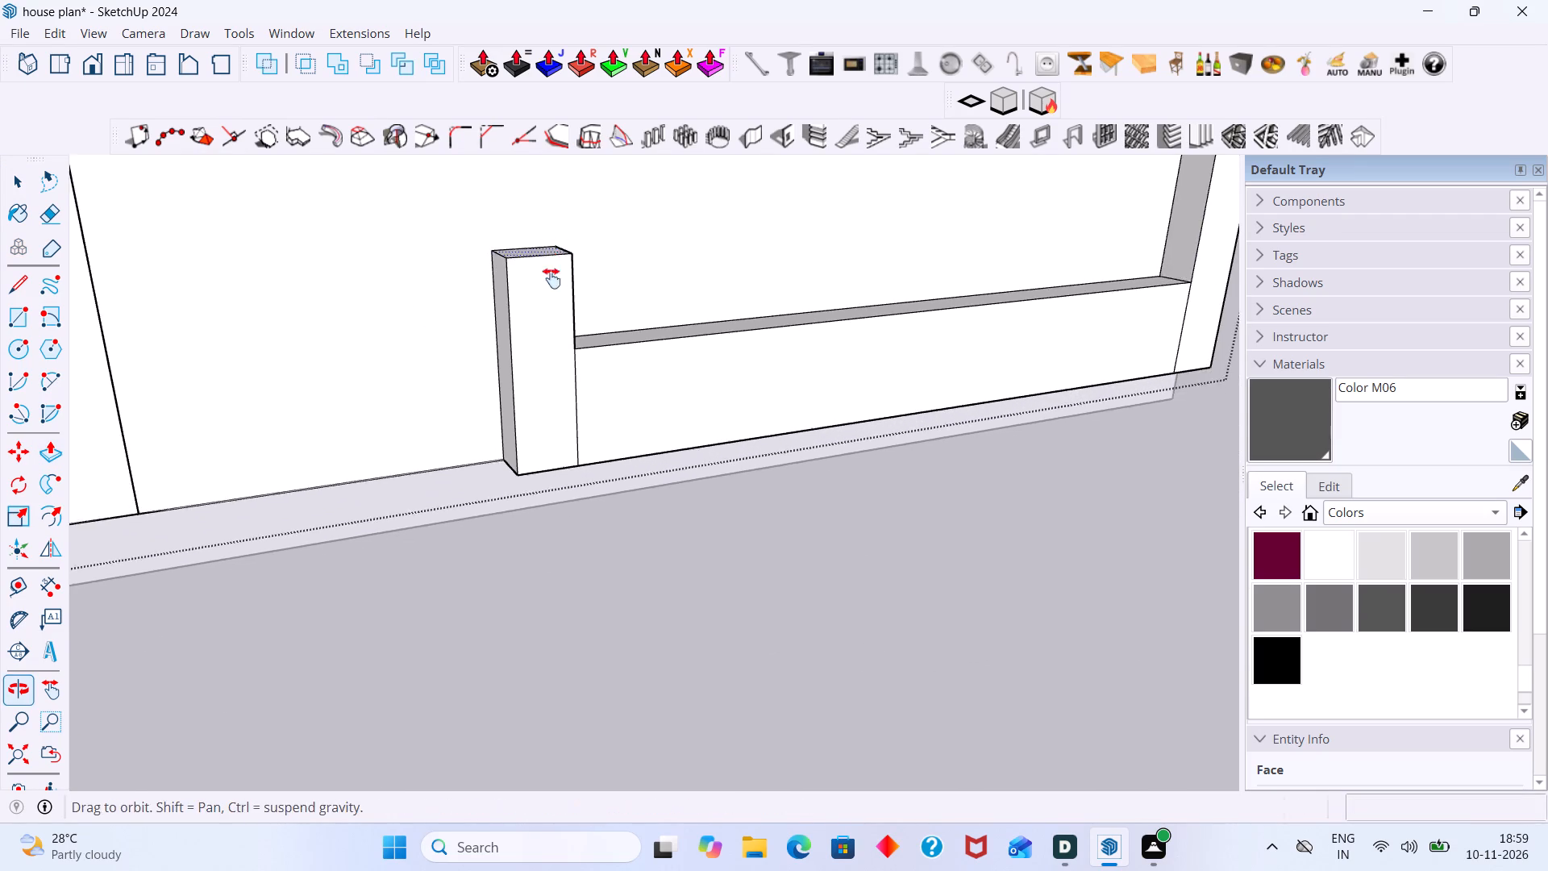
pyautogui.moveTo(551, 278); pyautogui.dragTo(546, 298, button='middle')
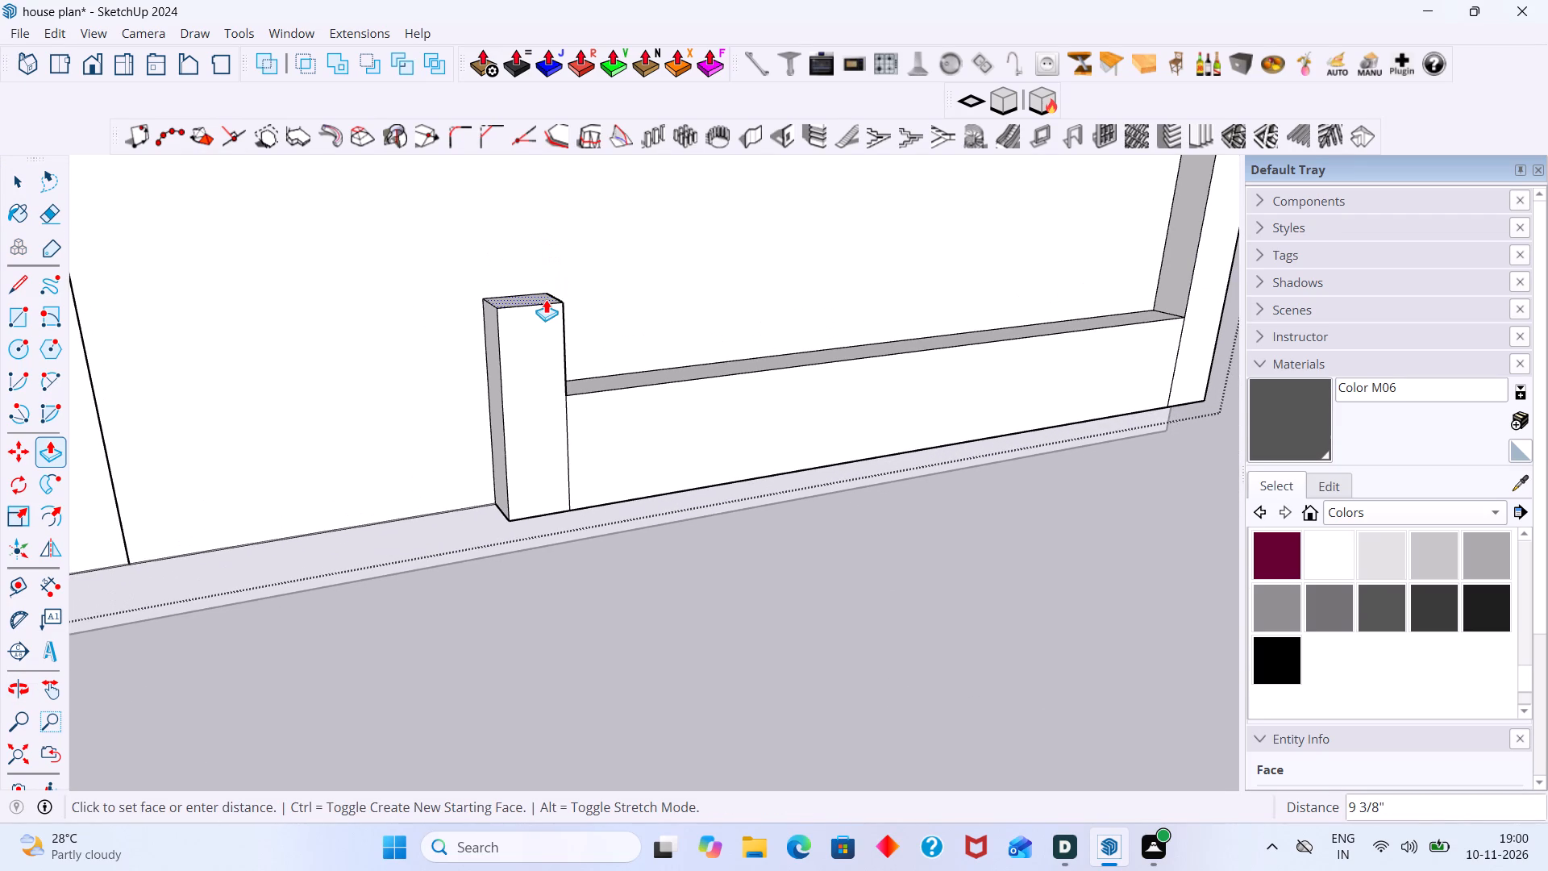
pyautogui.scroll(-7, 535, 277)
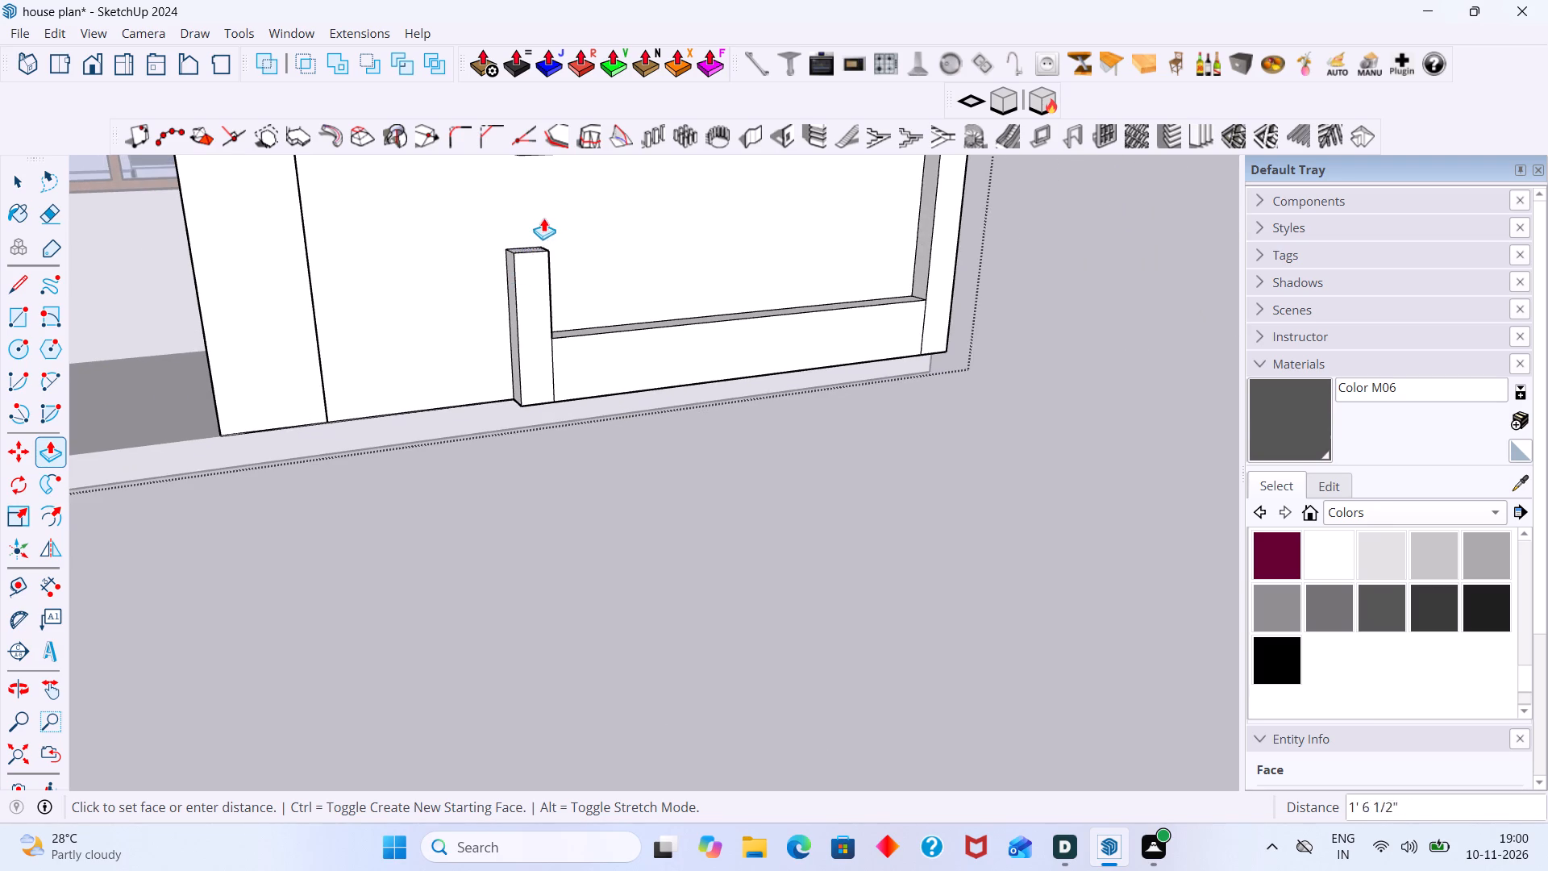
pyautogui.scroll(-8, 550, 210)
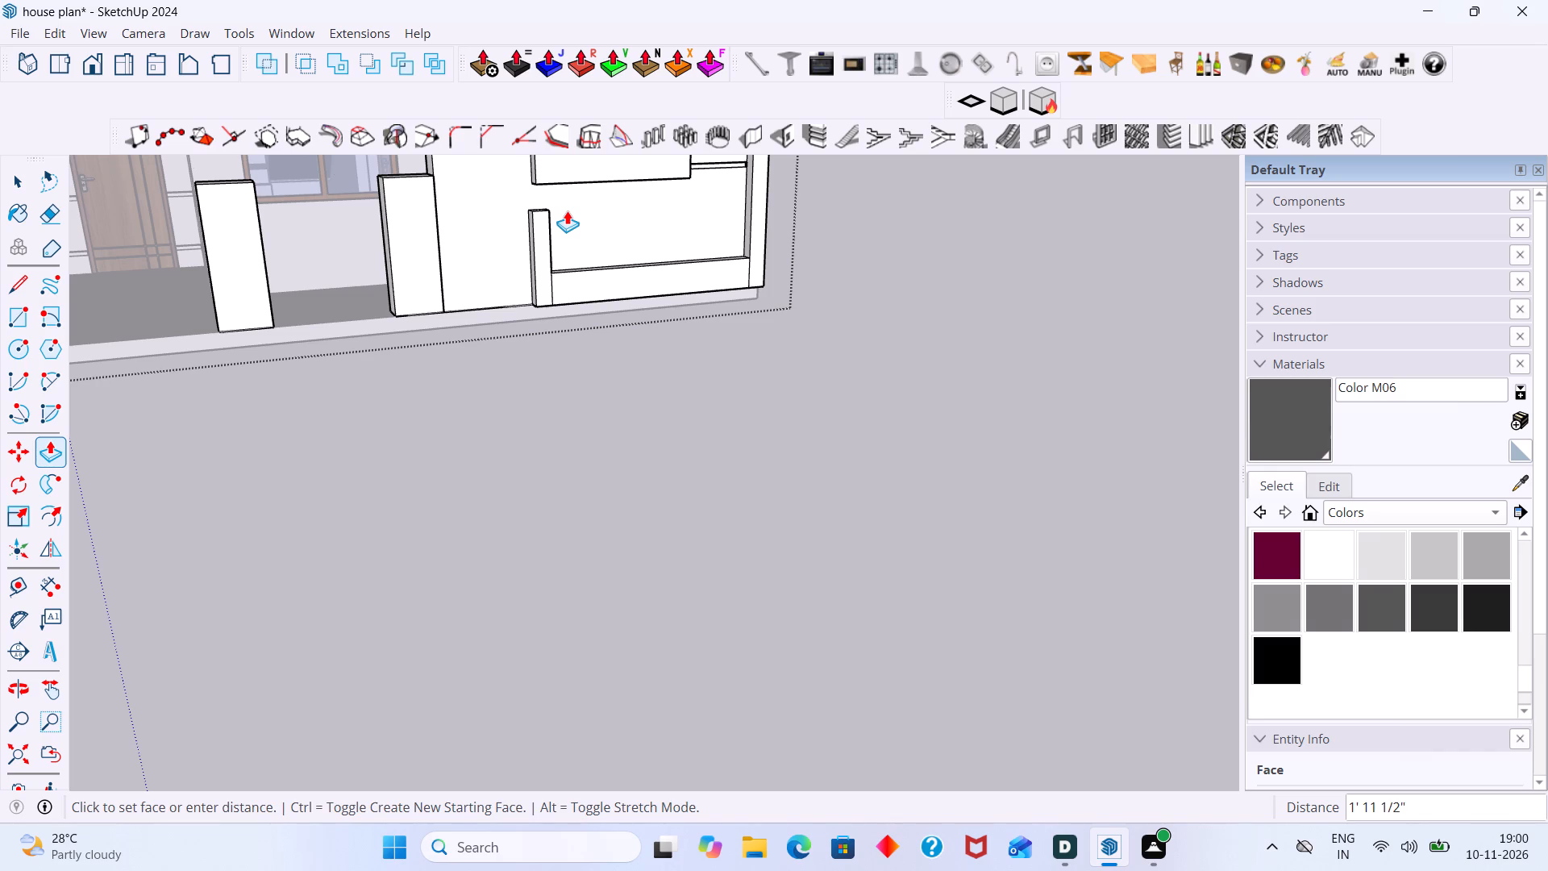
pyautogui.click(567, 210)
pyautogui.press('space')
pyautogui.click(820, 238)
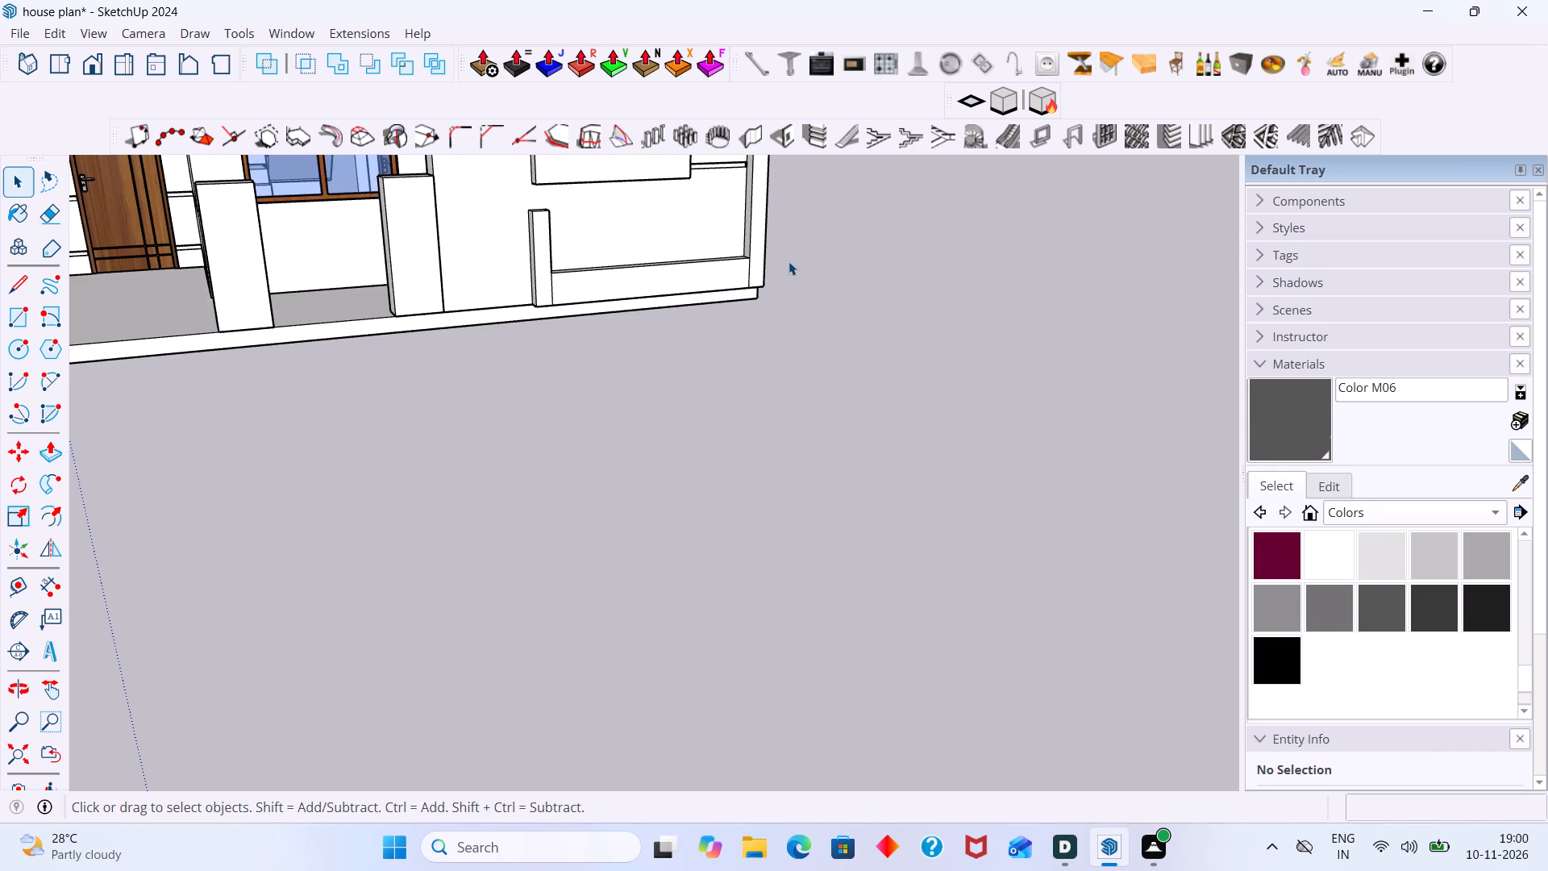
# Inside the wall group, erase the seam edges where the low block's front meets the side fin and the end post.
pyautogui.keyDown('shift'); pyautogui.moveTo(771, 268); pyautogui.dragTo(669, 331, button='middle'); pyautogui.keyUp('shift')
pyautogui.scroll(10, 655, 337)
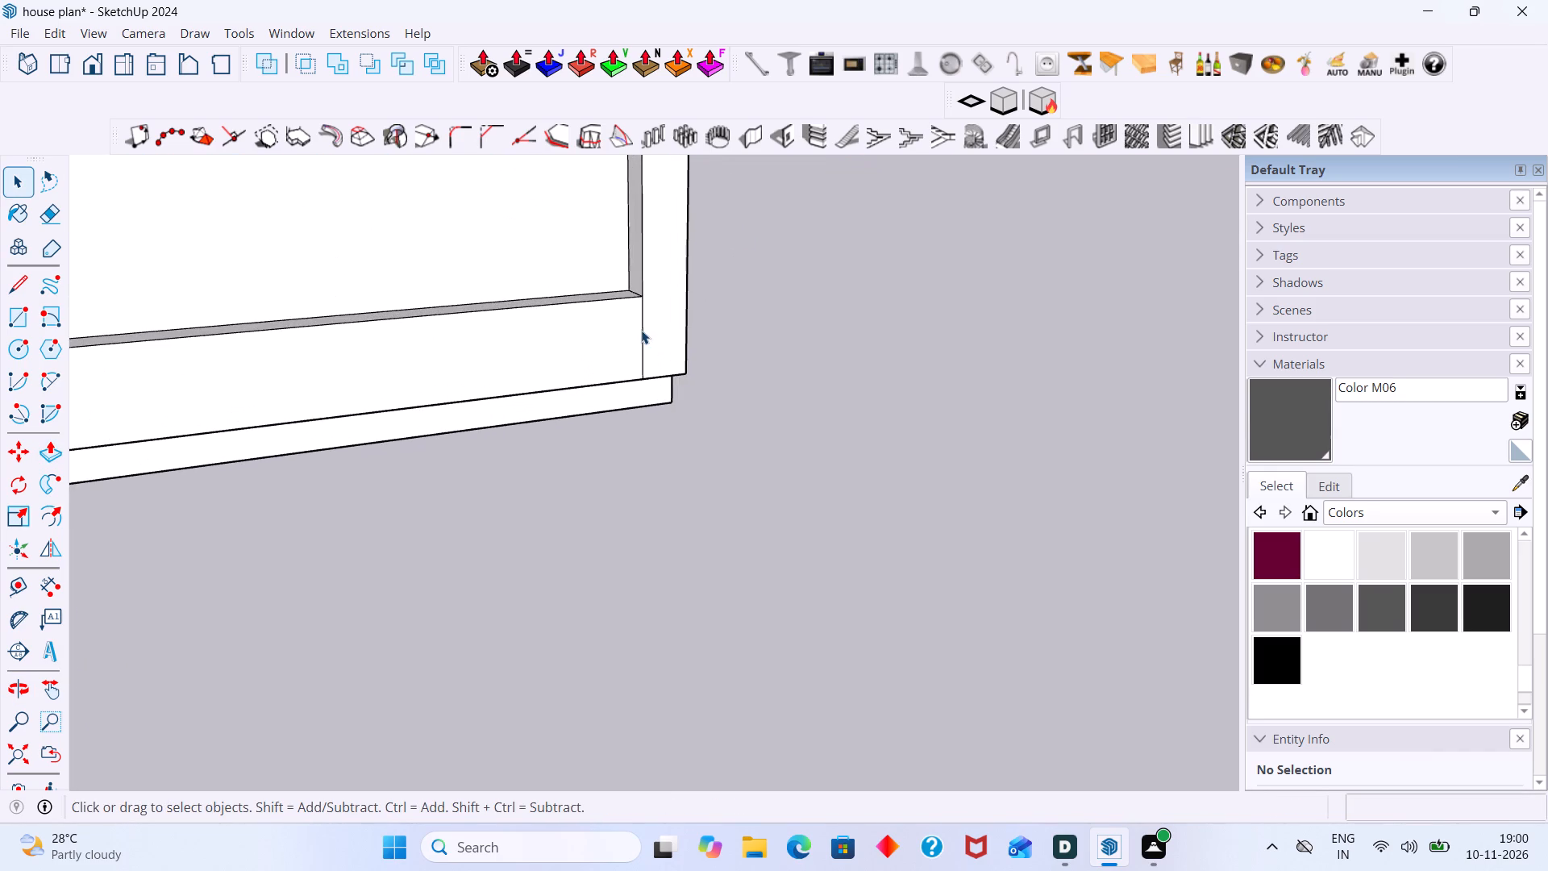
pyautogui.click(641, 330)
pyautogui.doubleClick(644, 330)
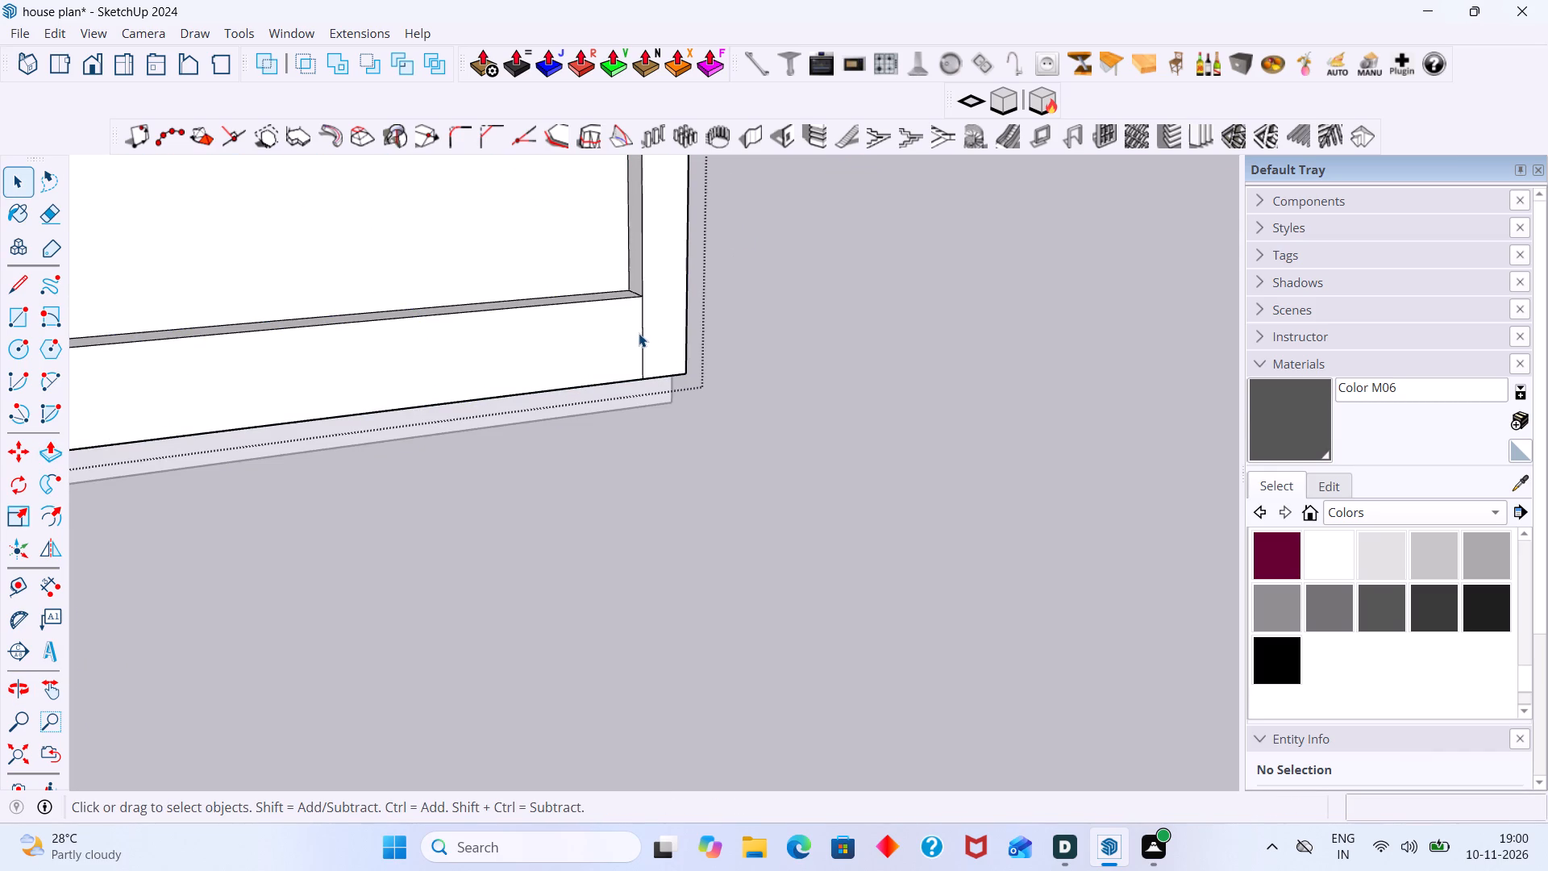
pyautogui.click(639, 333)
pyautogui.click(641, 333)
pyautogui.press('e')
pyautogui.moveTo(655, 326); pyautogui.dragTo(643, 337)
pyautogui.scroll(-7, 643, 340)
pyautogui.moveTo(643, 343); pyautogui.dragTo(702, 356, button='middle')
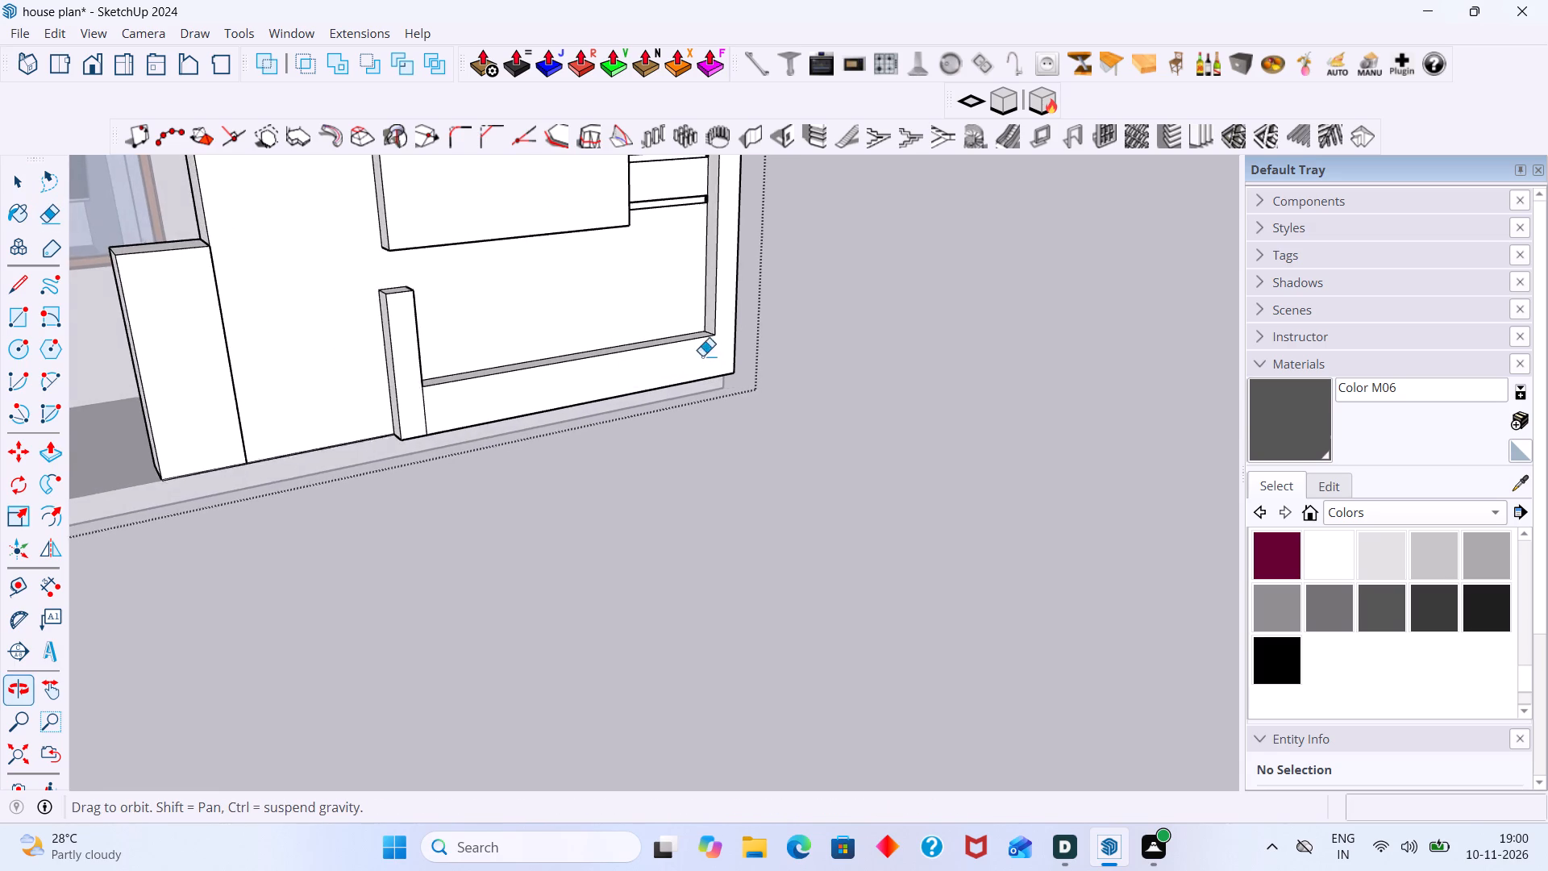
pyautogui.scroll(6, 420, 422)
pyautogui.moveTo(427, 408); pyautogui.dragTo(394, 410)
pyautogui.scroll(-4, 423, 395)
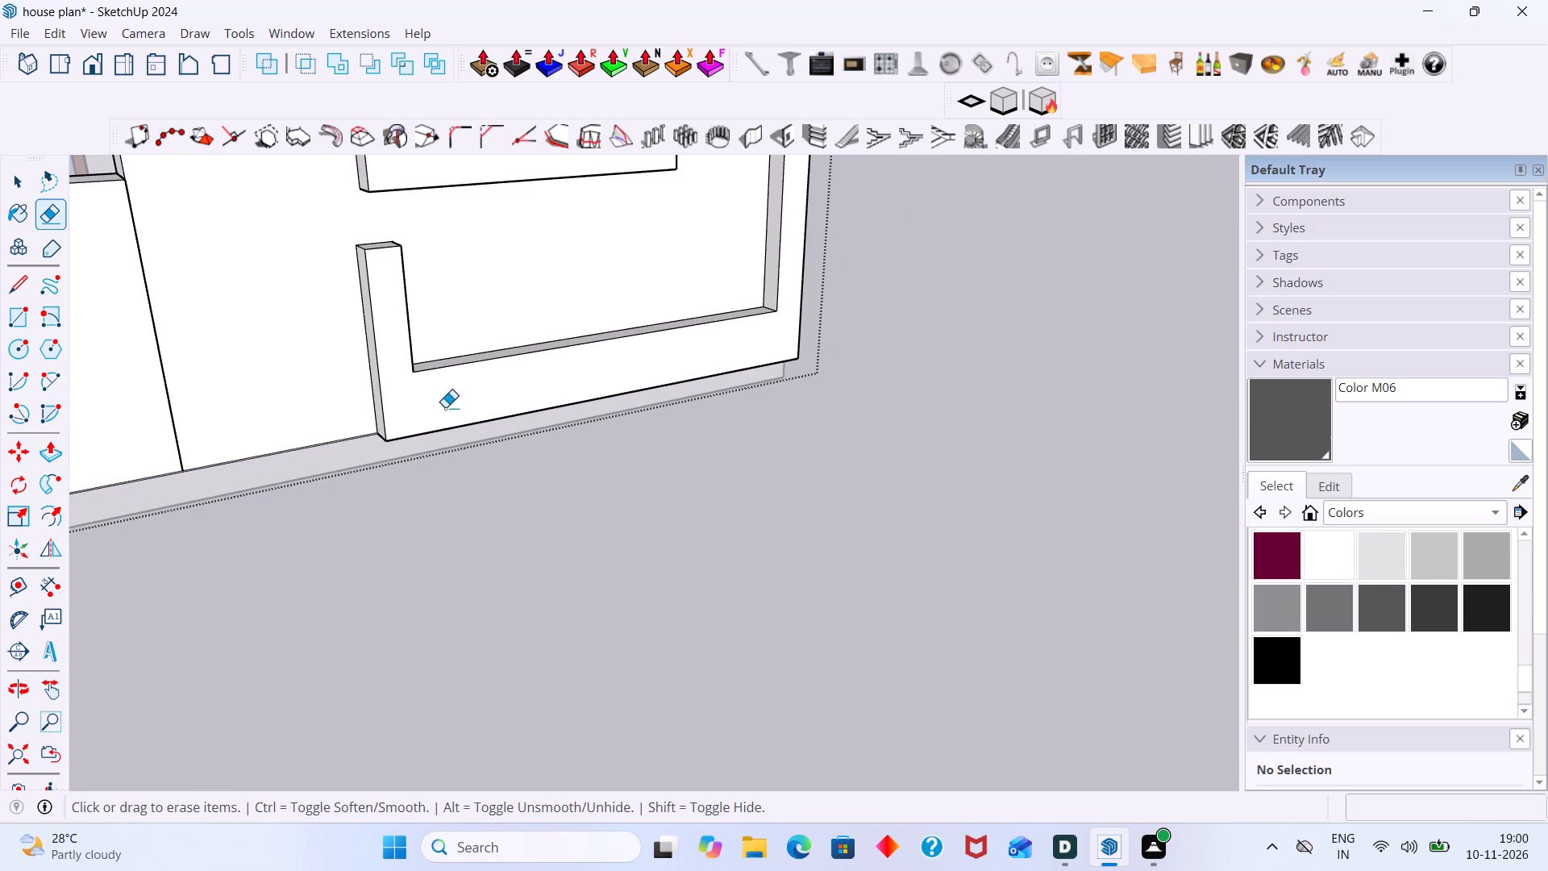
pyautogui.moveTo(444, 406); pyautogui.dragTo(406, 410, button='middle')
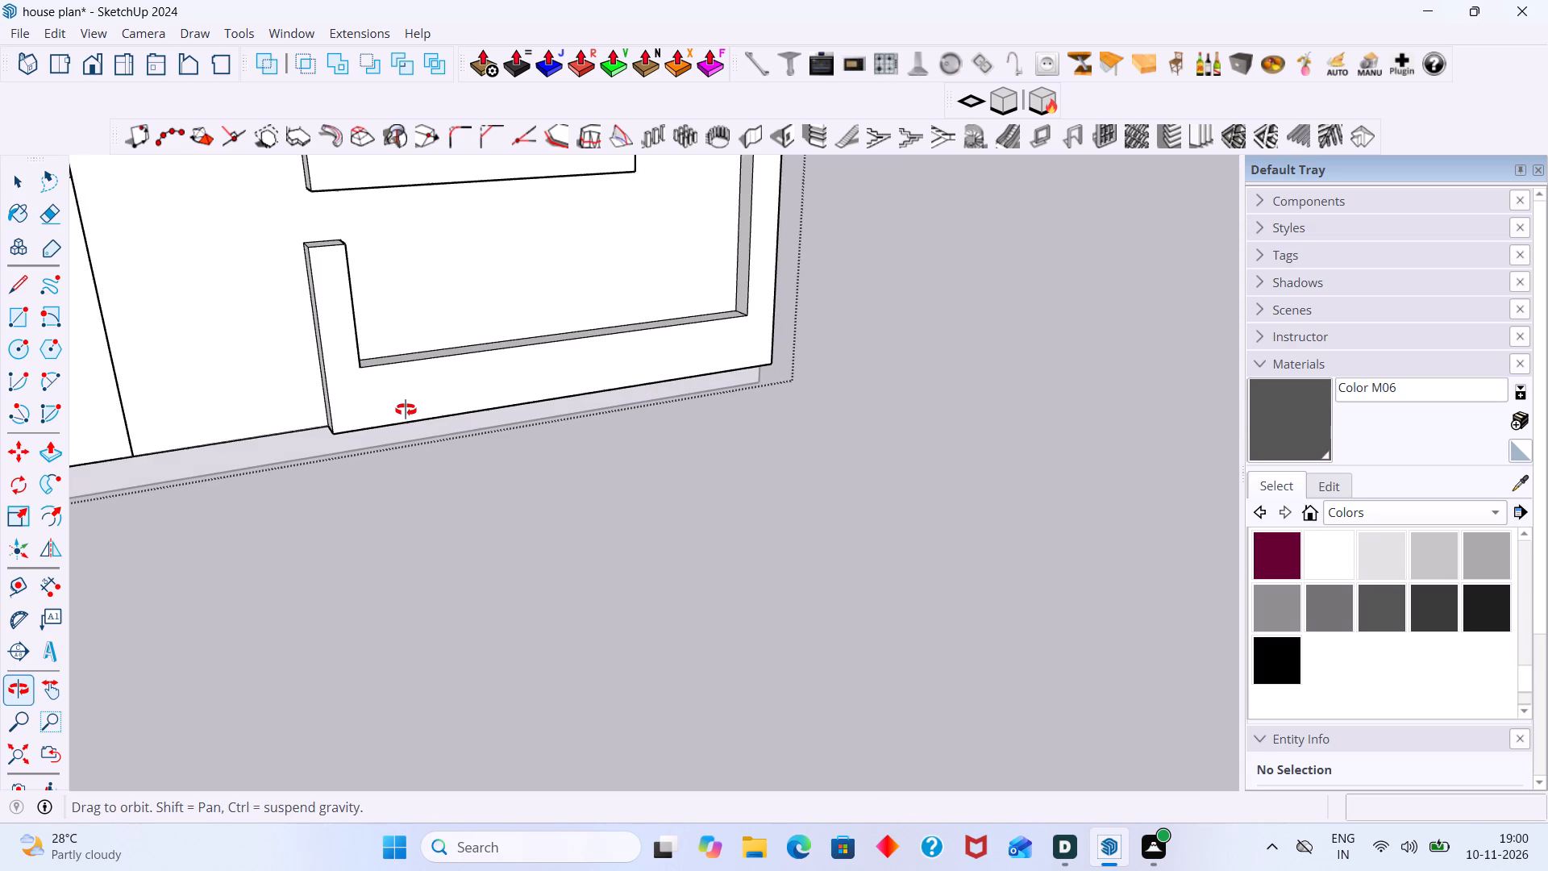
pyautogui.moveTo(406, 410); pyautogui.dragTo(397, 417, button='middle')
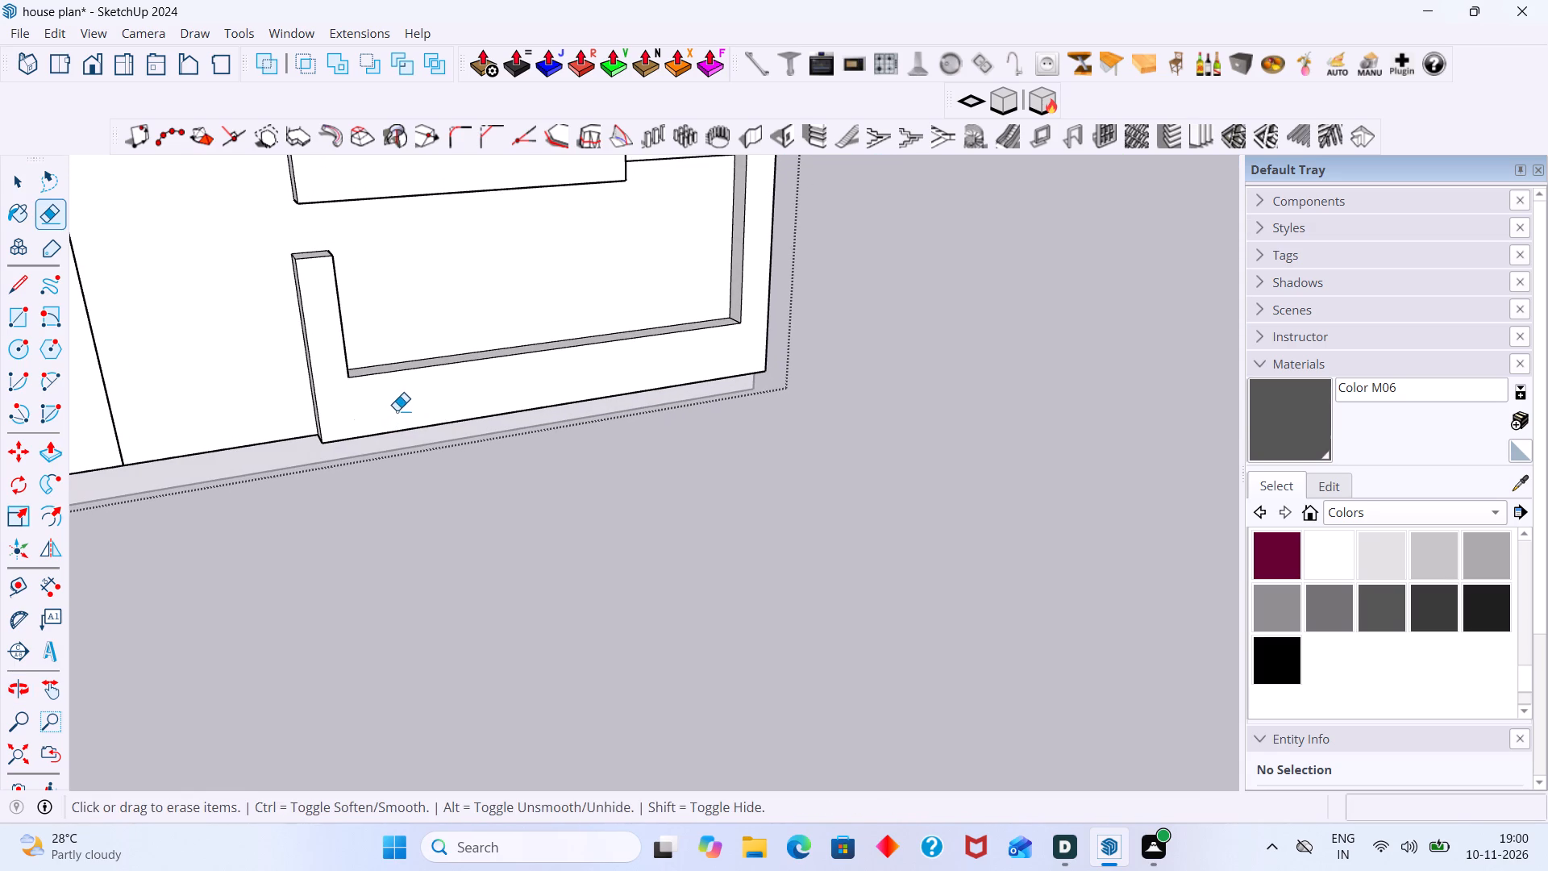
pyautogui.scroll(-6, 408, 403)
pyautogui.press('space')
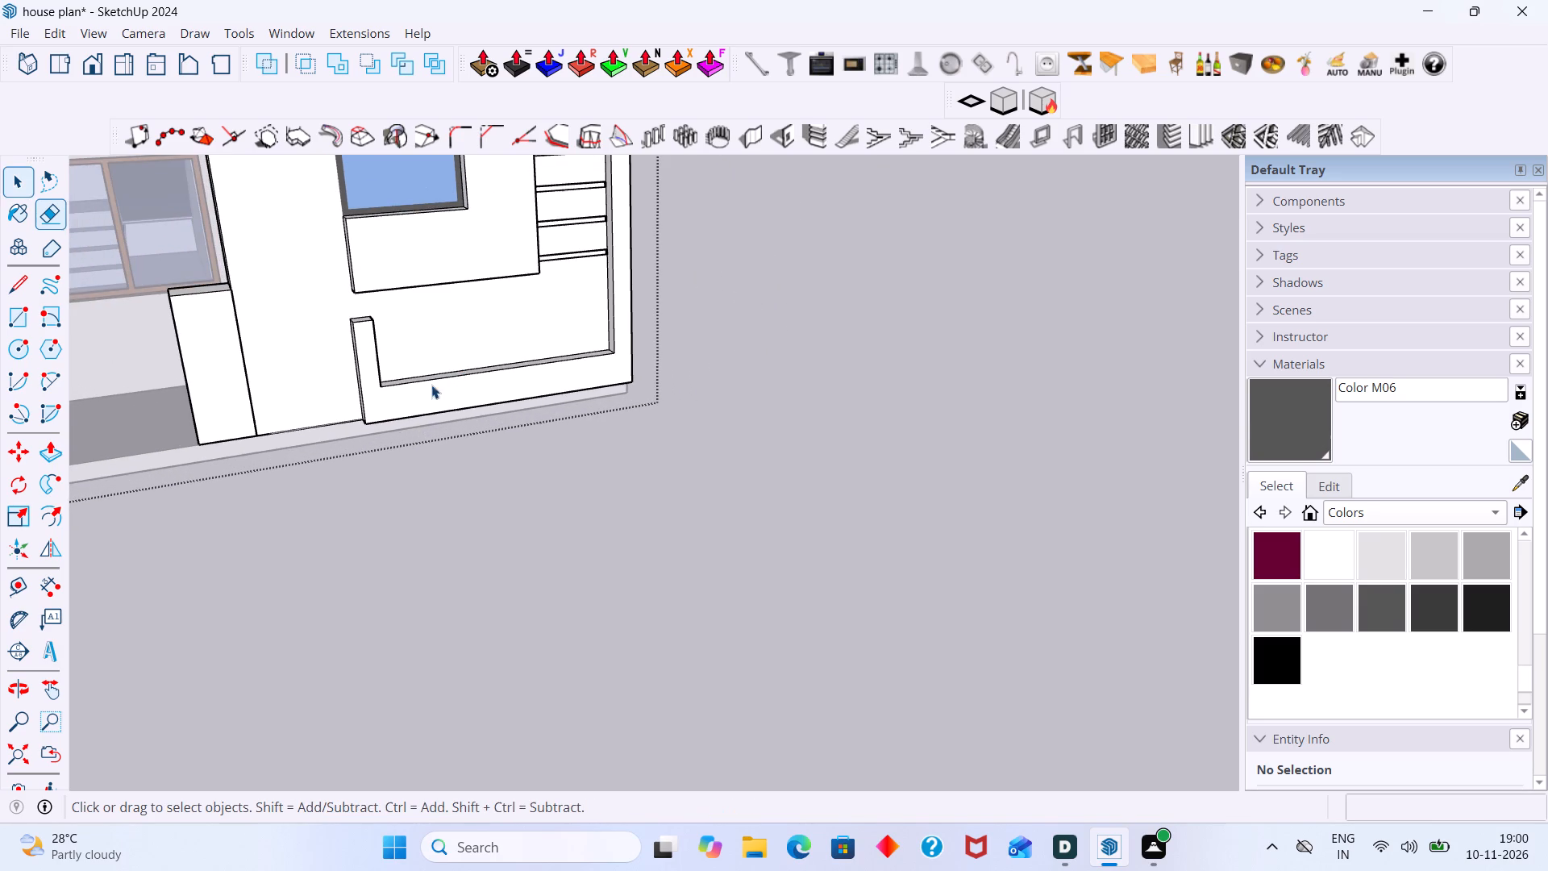
# Offset a new face about 3 7/8" down from the end post's top to divide off a top segment.
pyautogui.scroll(20, 358, 335)
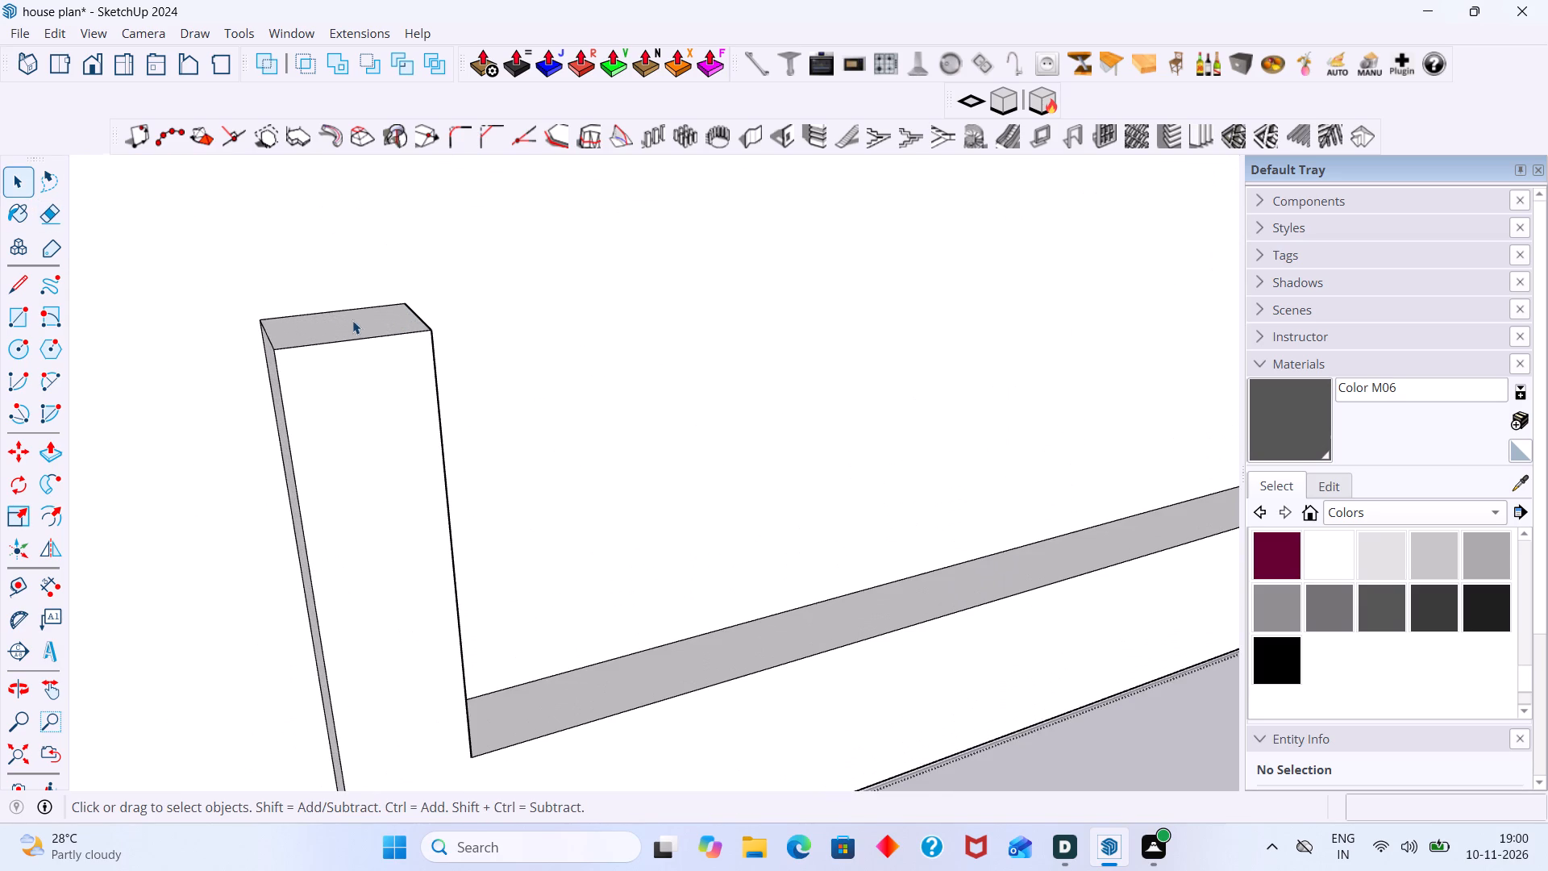
pyautogui.click(352, 324)
pyautogui.press('p')
pyautogui.click(356, 327)
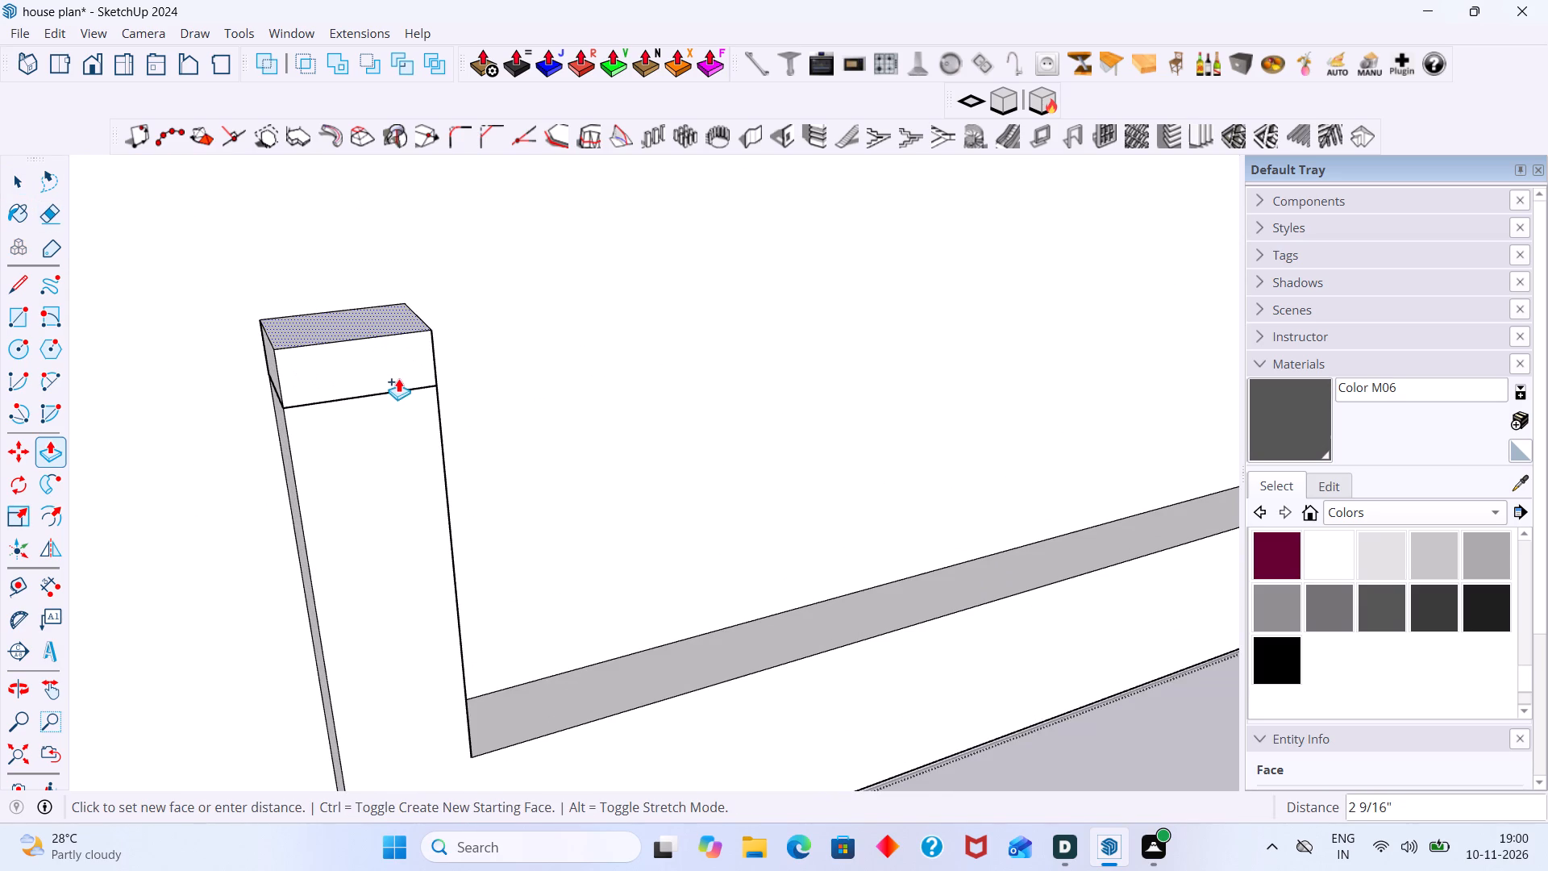
pyautogui.scroll(-1, 409, 388)
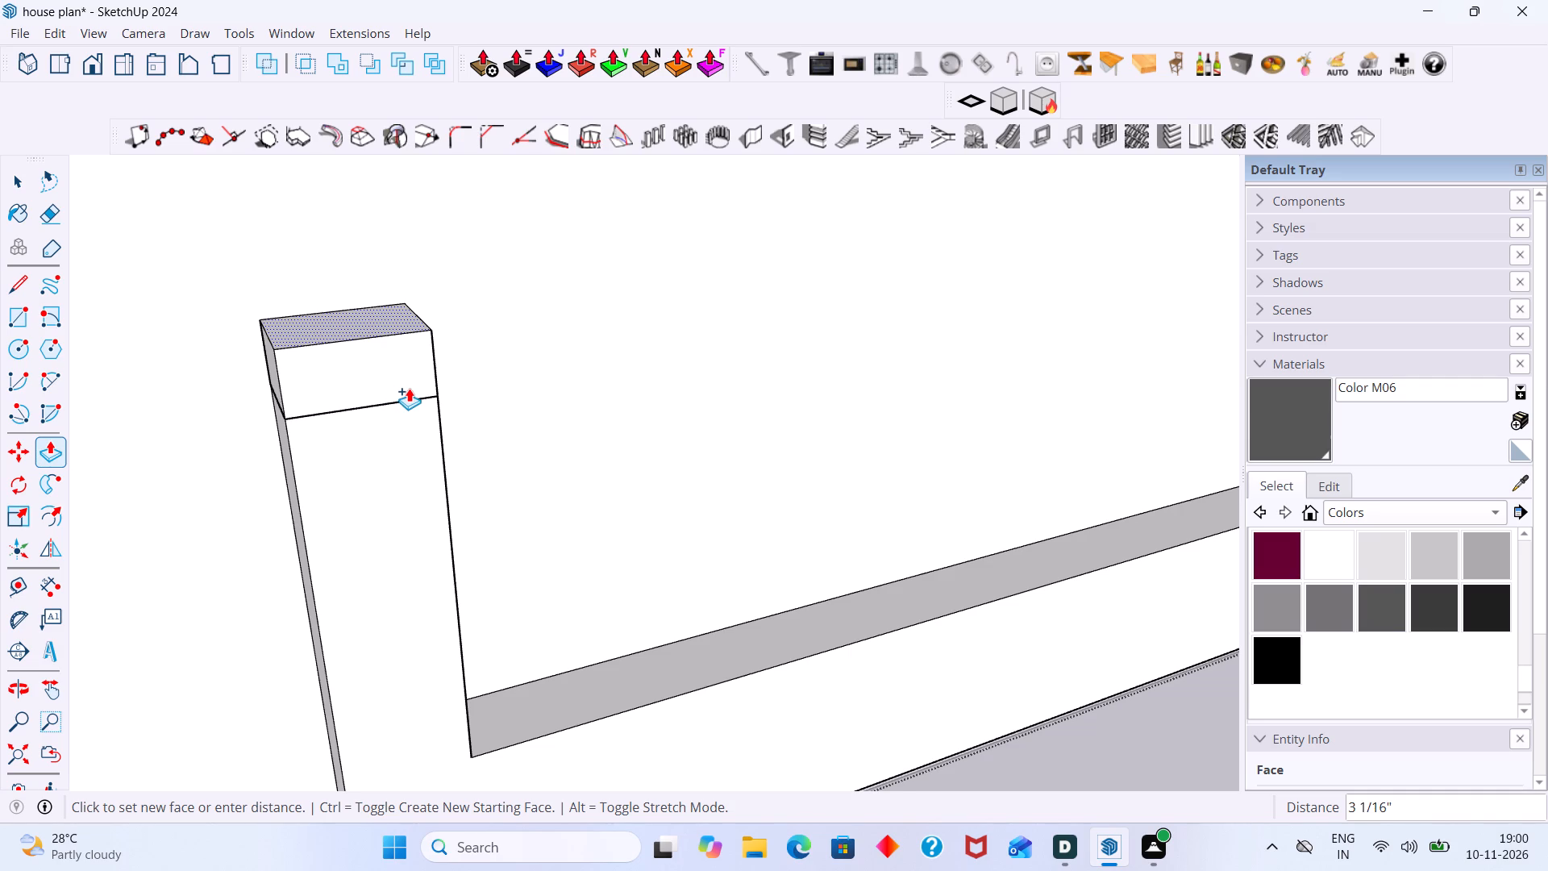
pyautogui.scroll(-2, 409, 388)
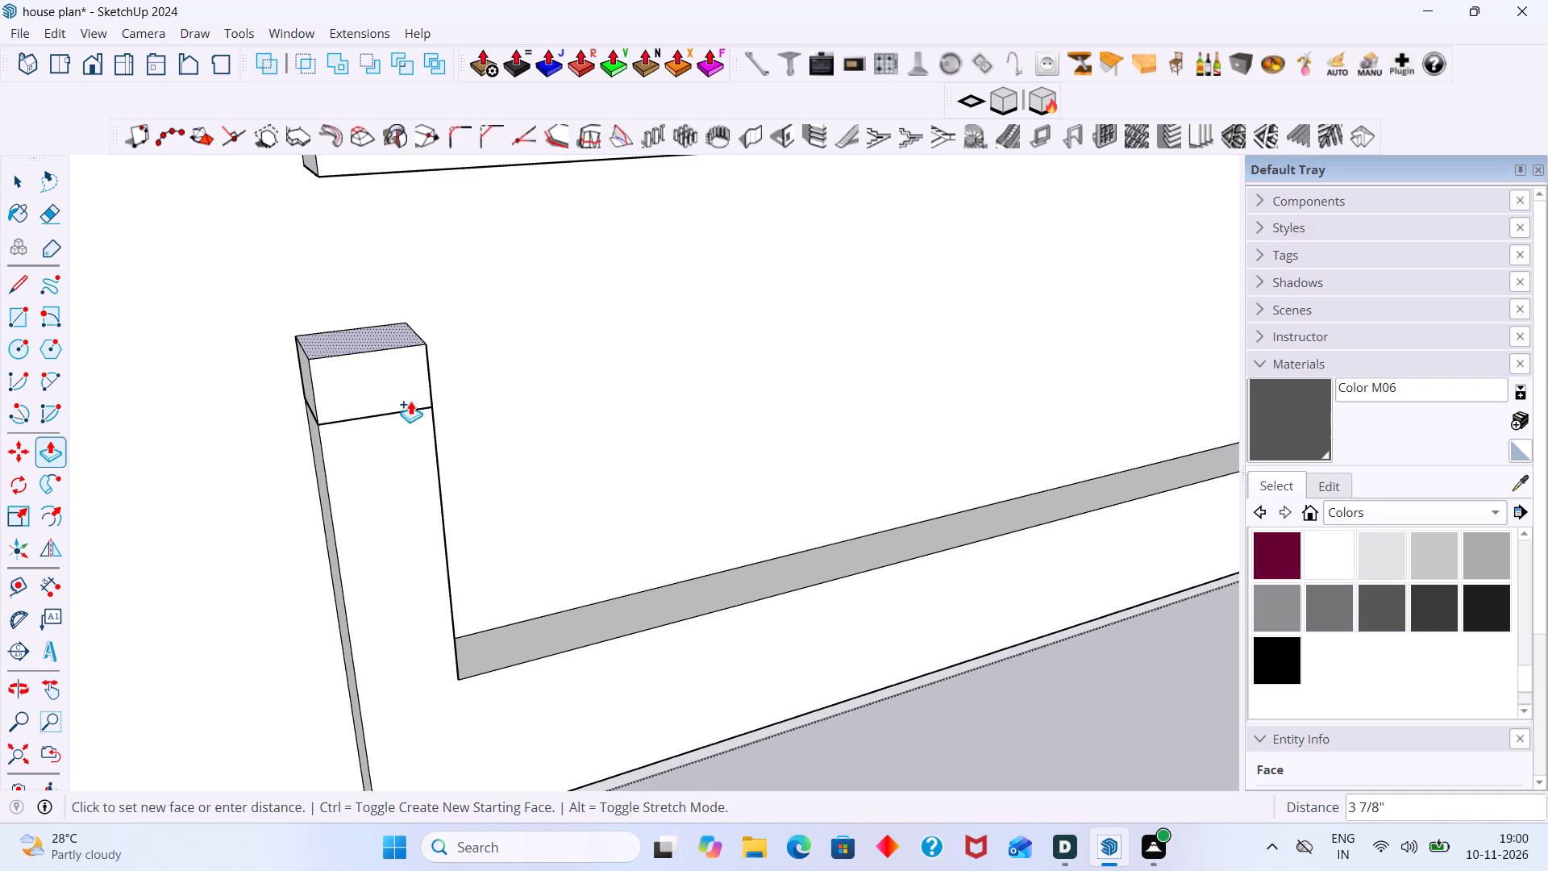
pyautogui.click(410, 401)
pyautogui.press('space')
# Extrude the inner side face of the post's top segment about 1' 10 3/8" toward the fin as a horizontal arm.
pyautogui.moveTo(308, 395); pyautogui.dragTo(81, 416, button='middle')
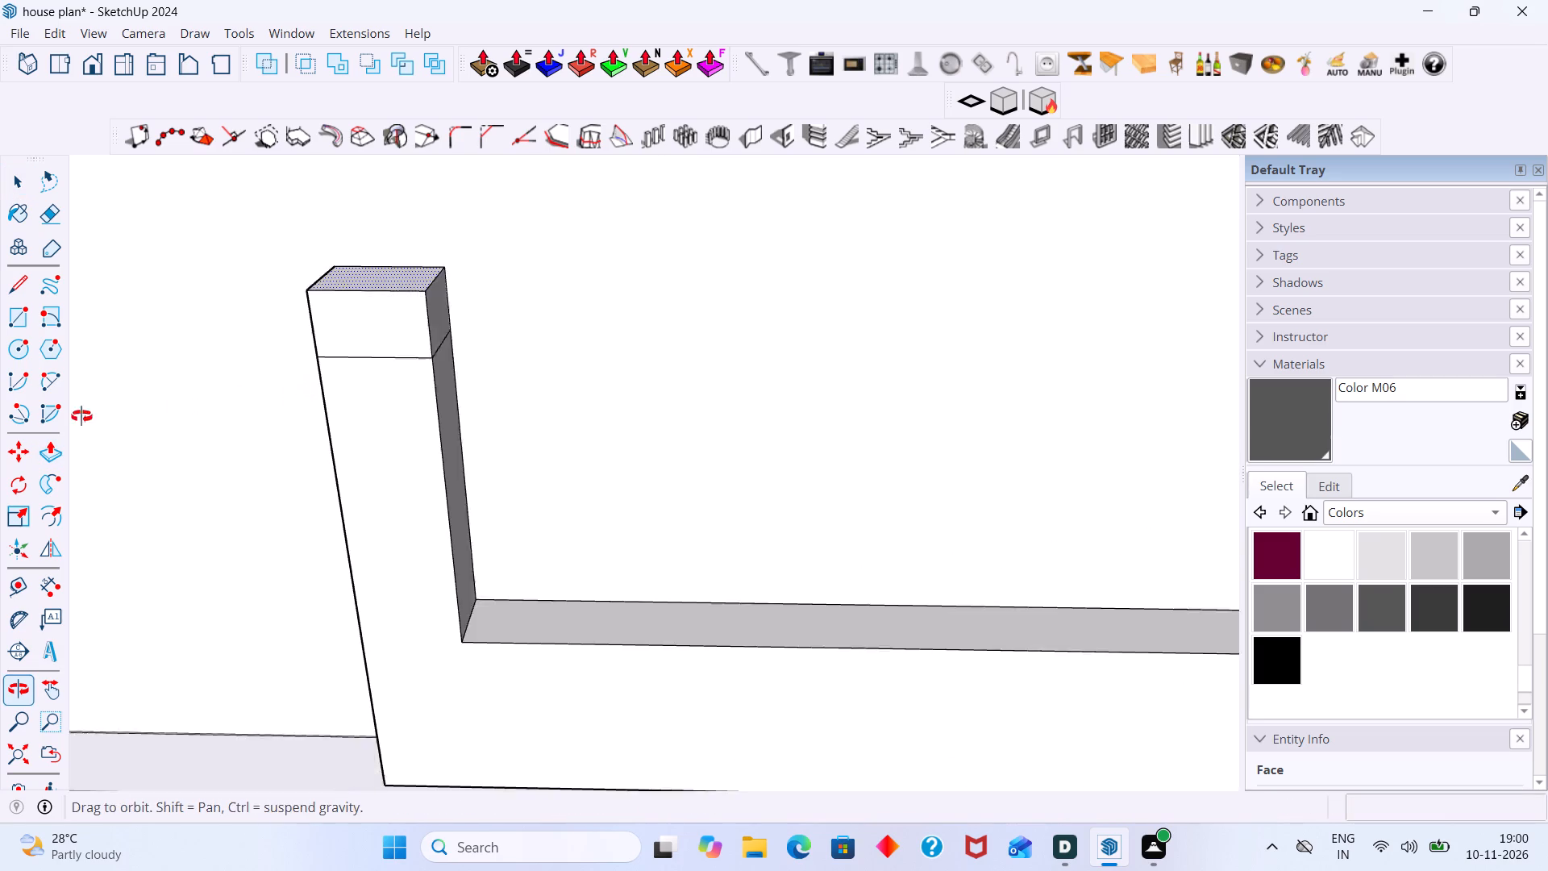
pyautogui.moveTo(81, 416); pyautogui.dragTo(22, 415, button='middle')
pyautogui.scroll(9, 511, 206)
pyautogui.click(418, 303)
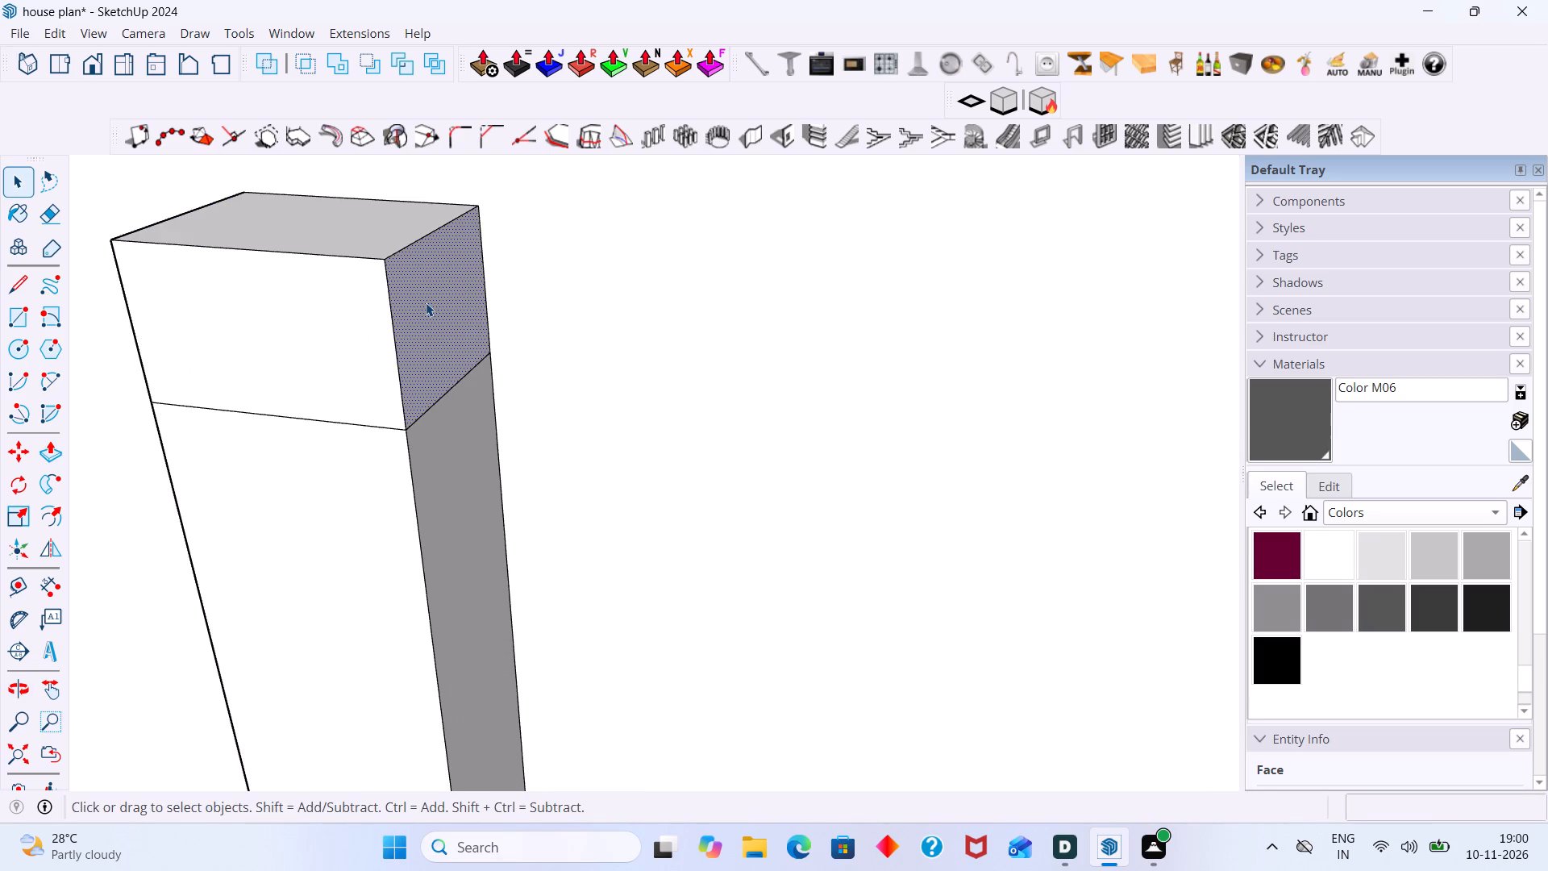
pyautogui.press('p')
pyautogui.click(426, 302)
pyautogui.scroll(-8, 581, 305)
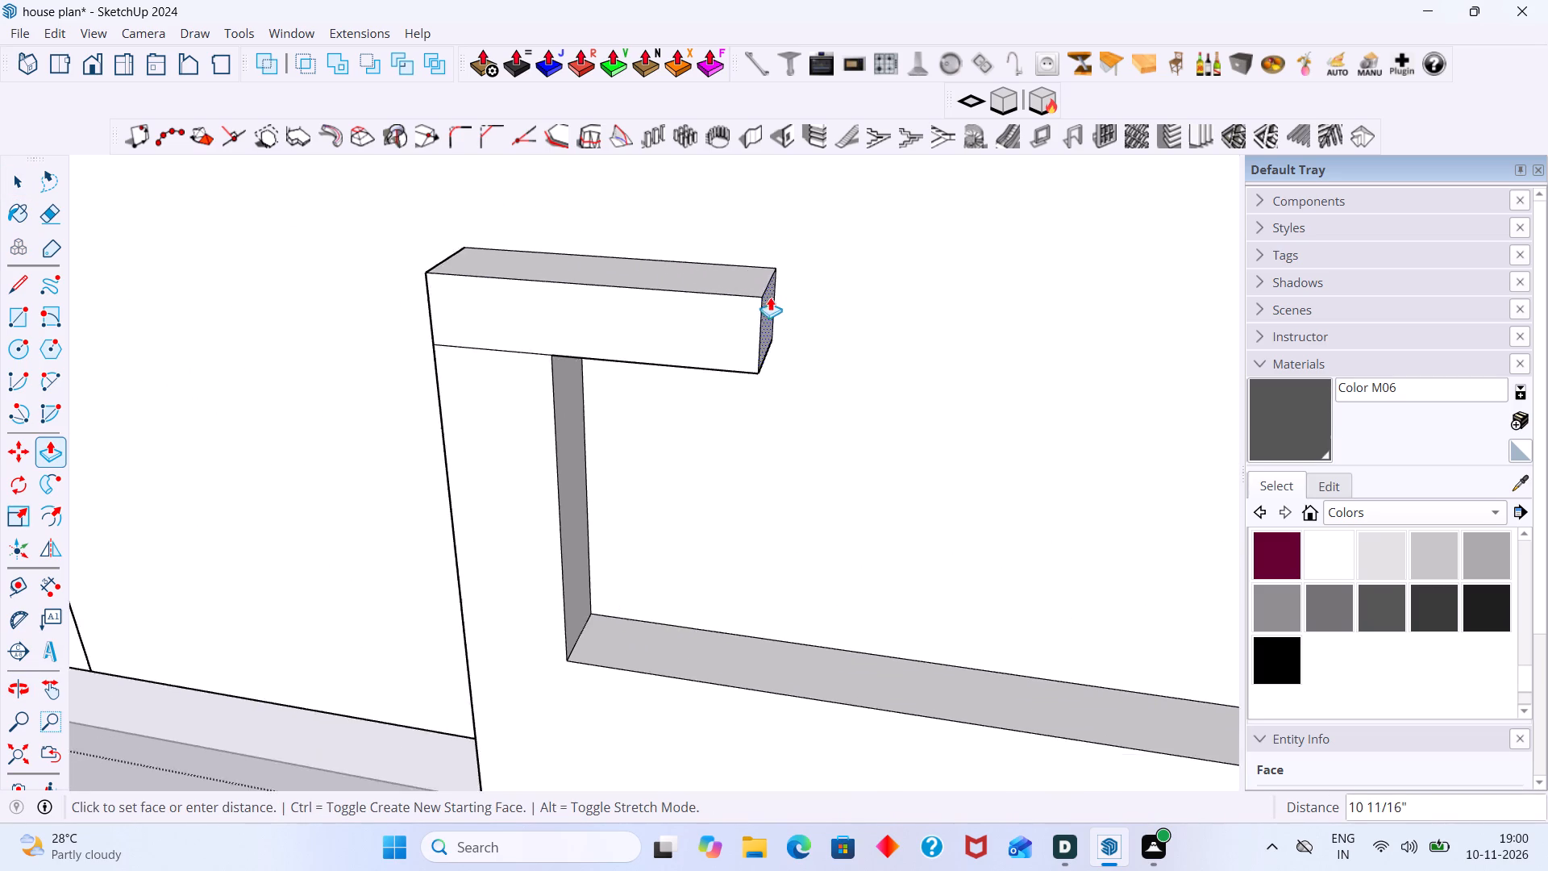
pyautogui.scroll(-6, 770, 297)
pyautogui.moveTo(772, 295); pyautogui.dragTo(521, 285, button='middle')
pyautogui.scroll(-9, 553, 285)
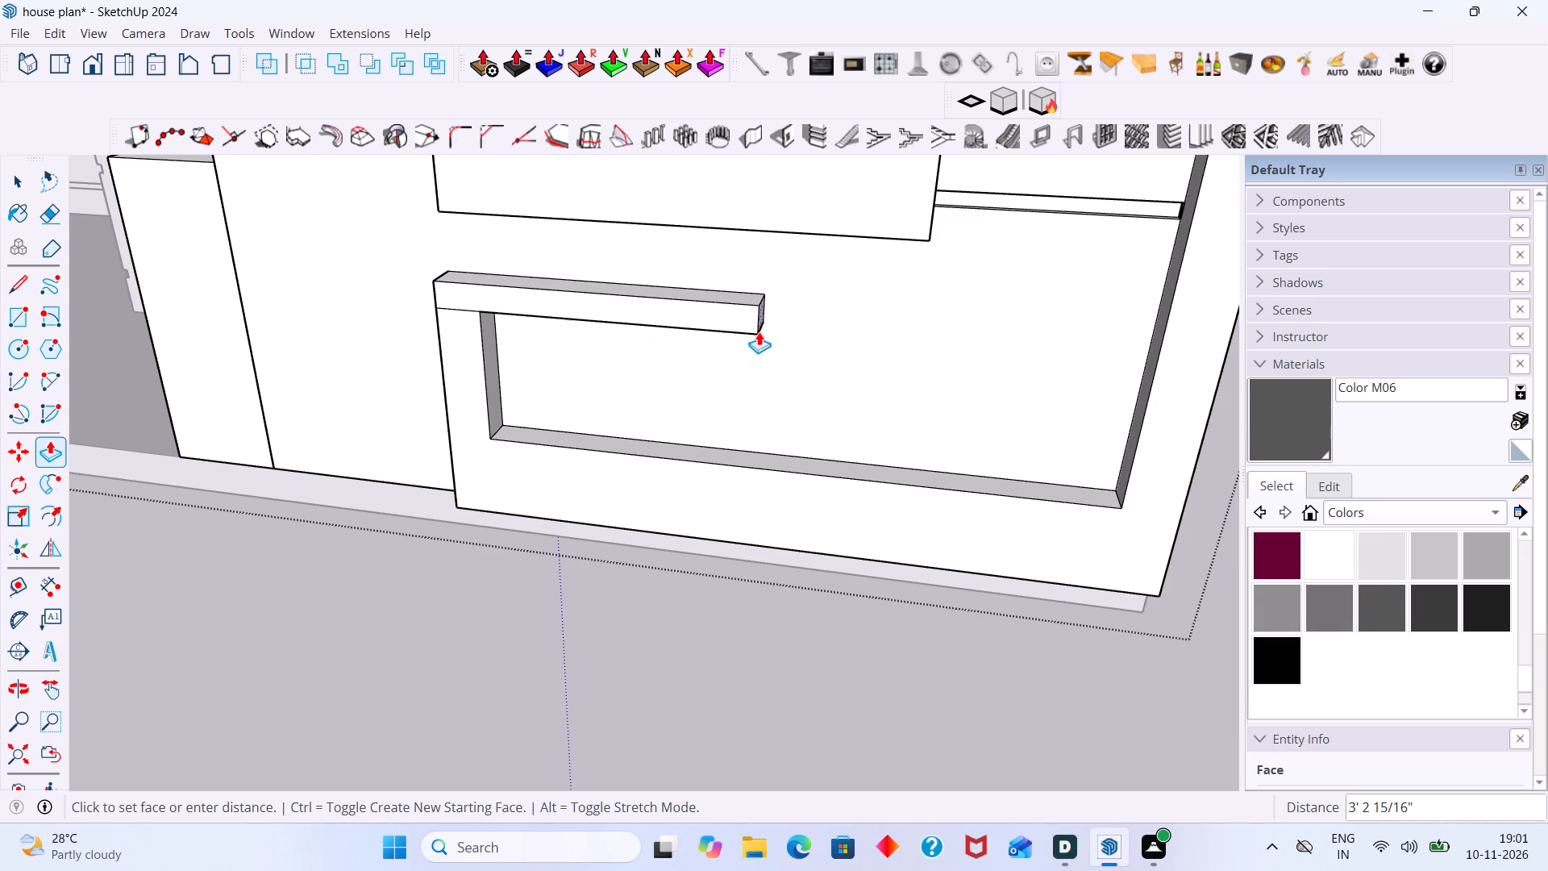
pyautogui.scroll(2, 747, 329)
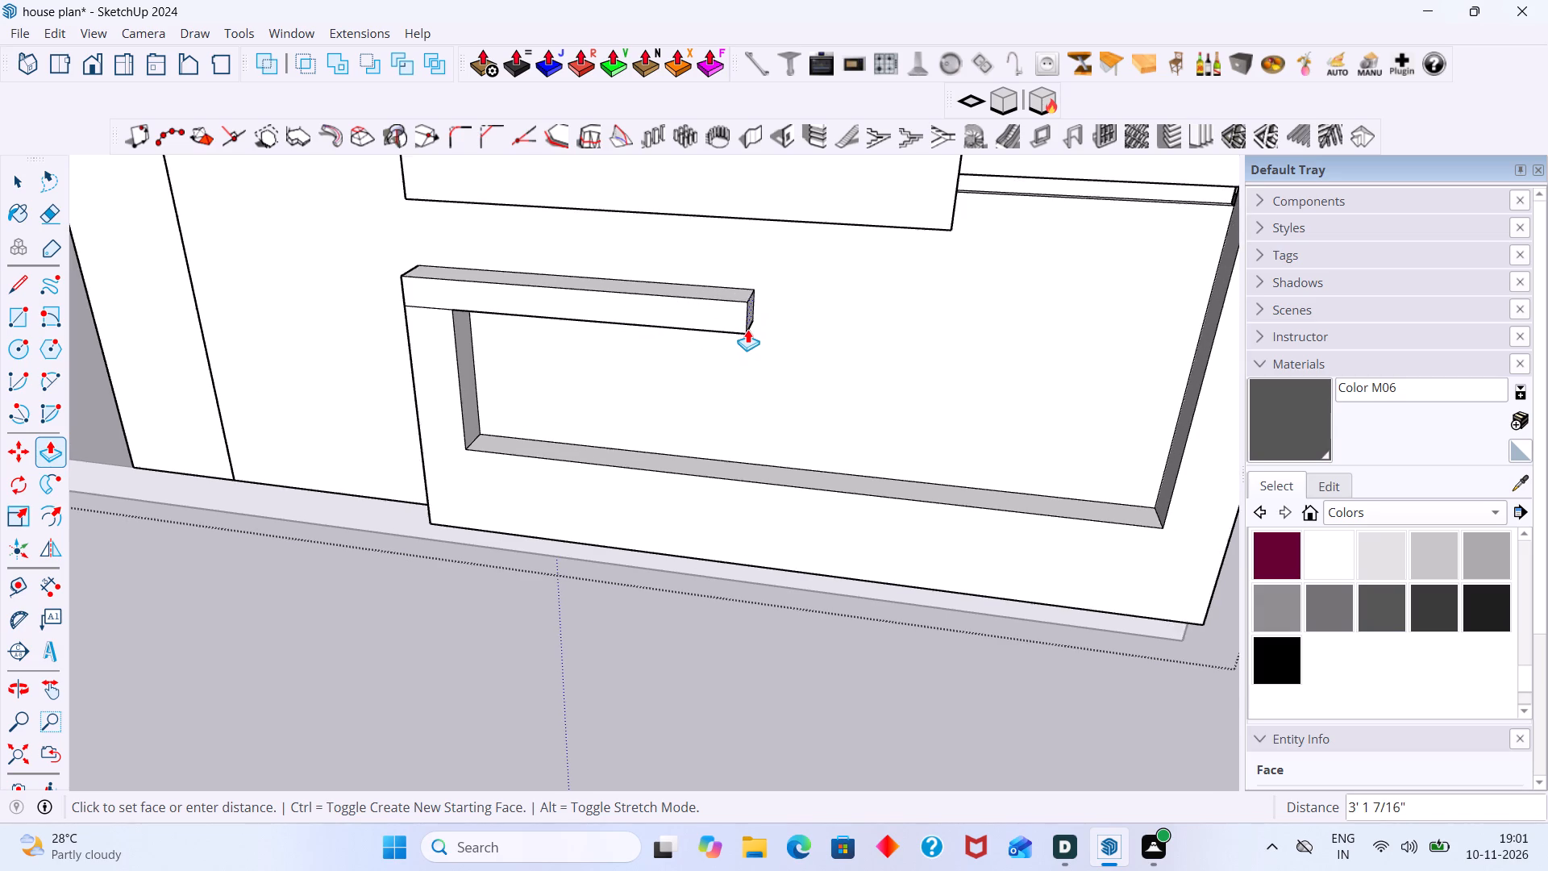
pyautogui.scroll(-4, 747, 329)
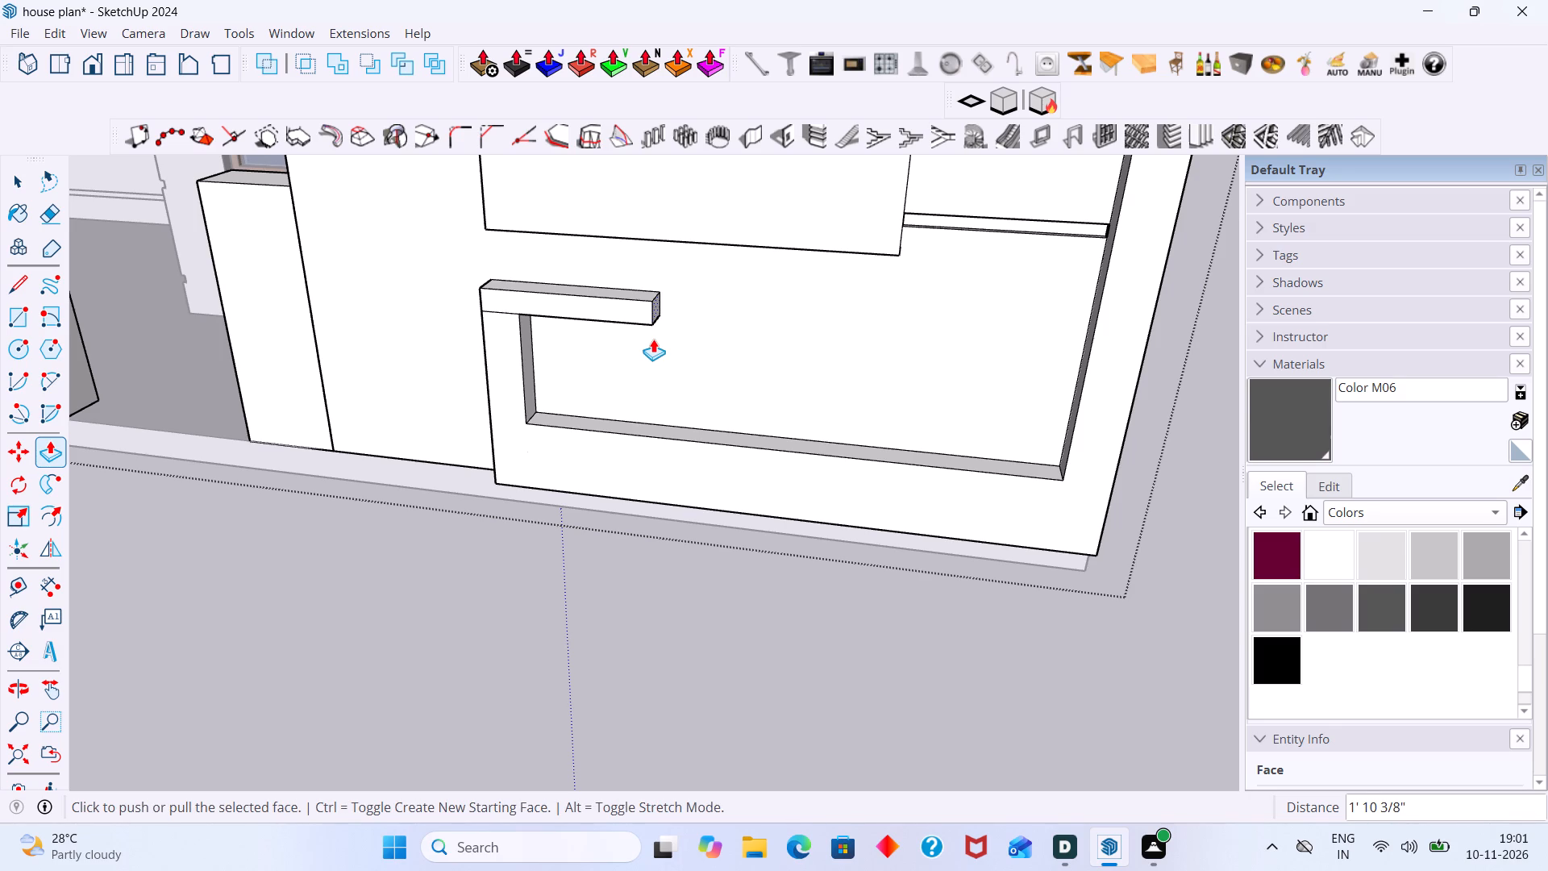
pyautogui.press('space')
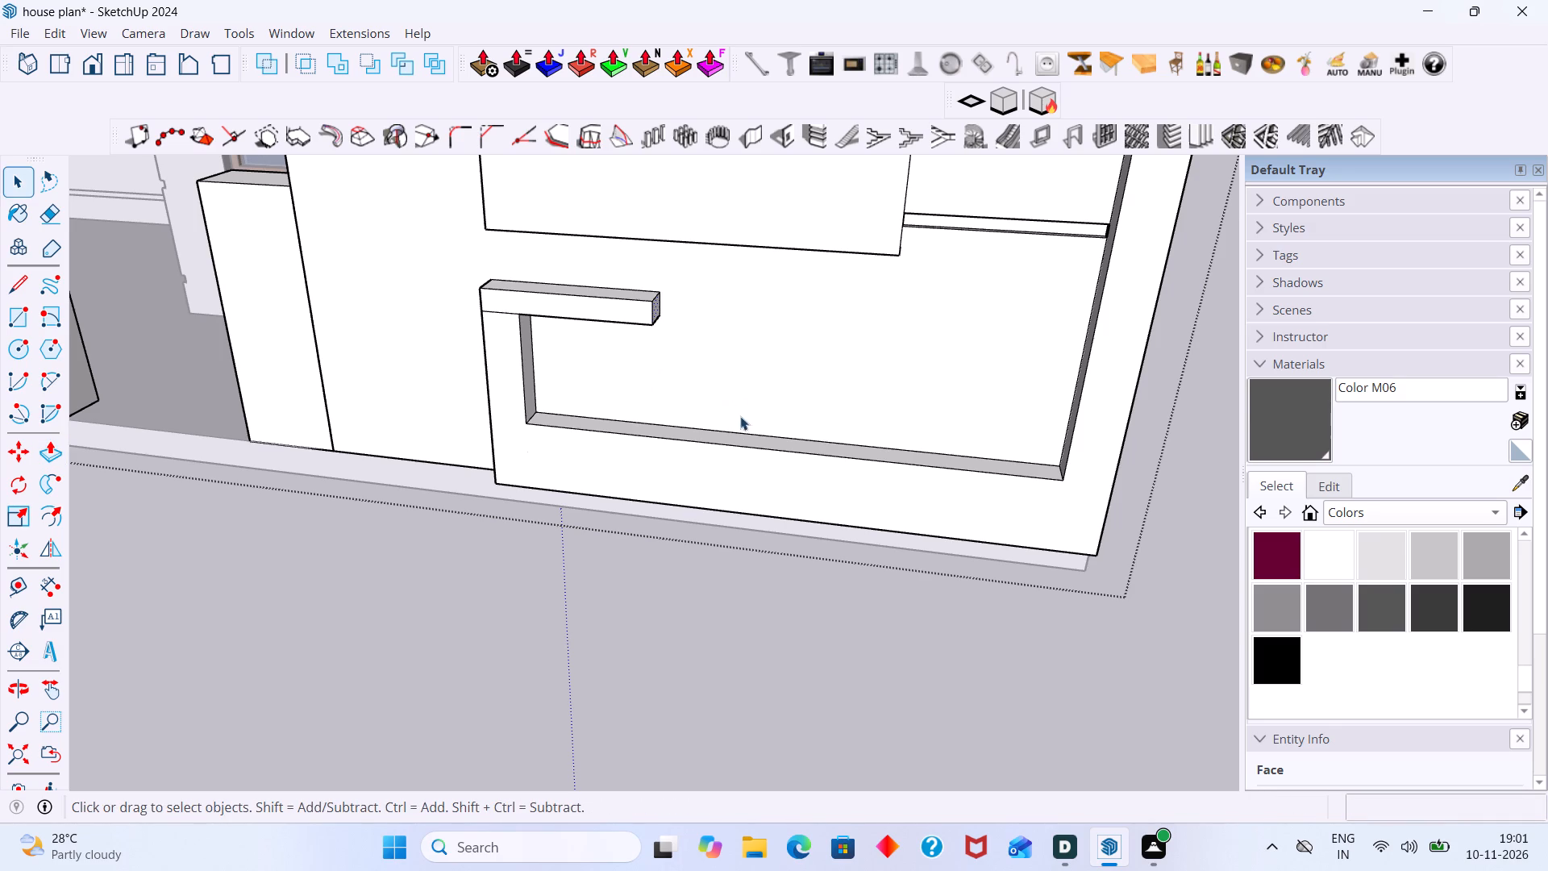
# Erase the leftover dividing edges below the top segment on the post's front and outer side faces.
pyautogui.scroll(7, 503, 325)
pyautogui.moveTo(528, 302); pyautogui.dragTo(582, 306, button='middle')
pyautogui.scroll(6, 583, 309)
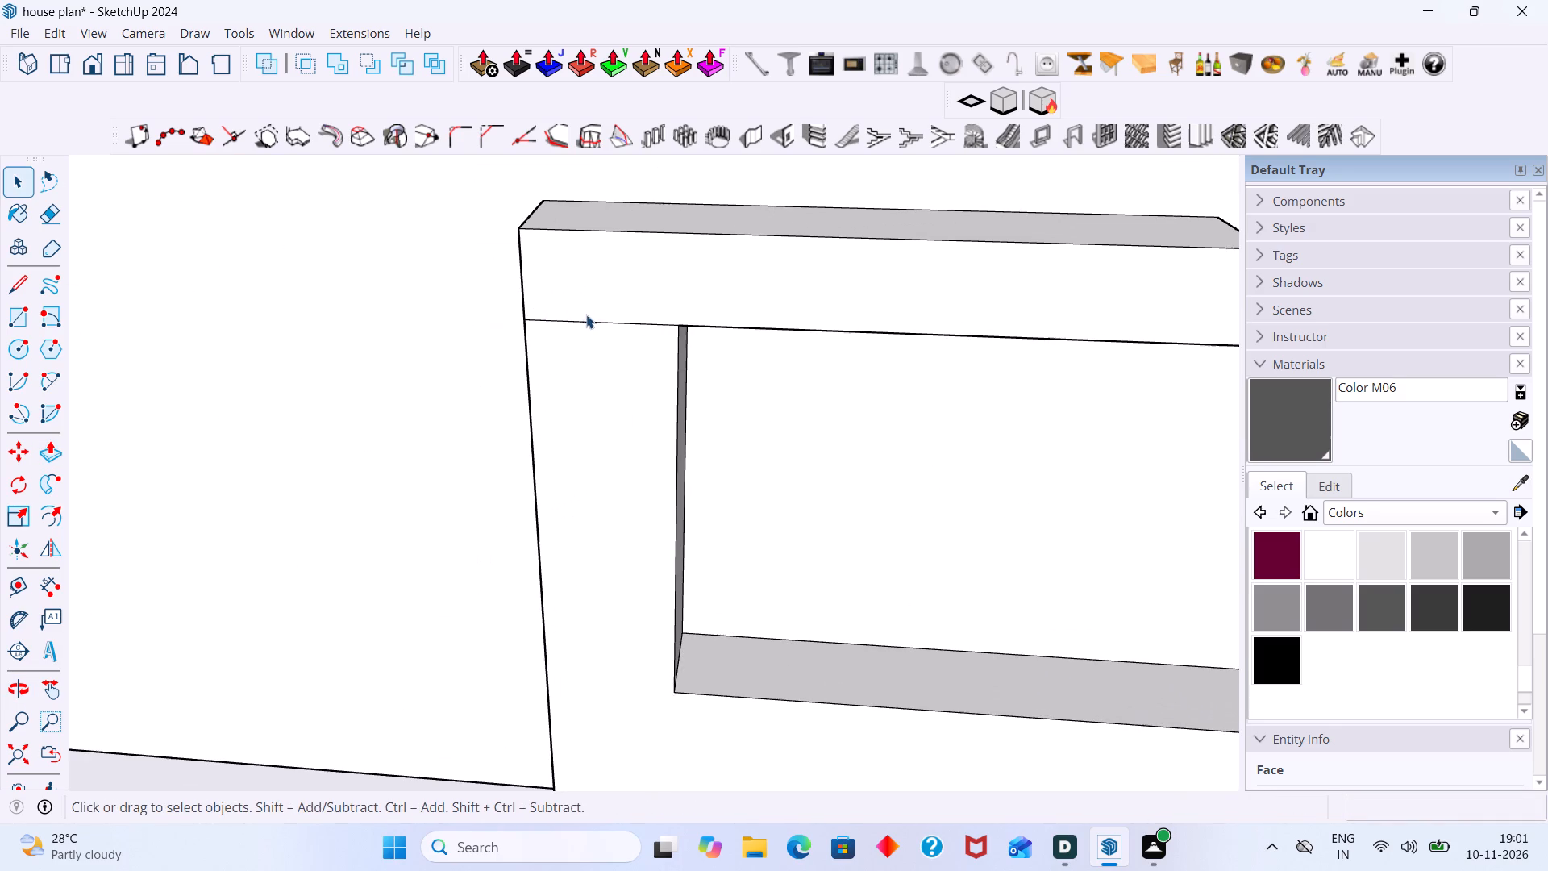
pyautogui.click(587, 326)
pyautogui.click(587, 318)
pyautogui.click(597, 318)
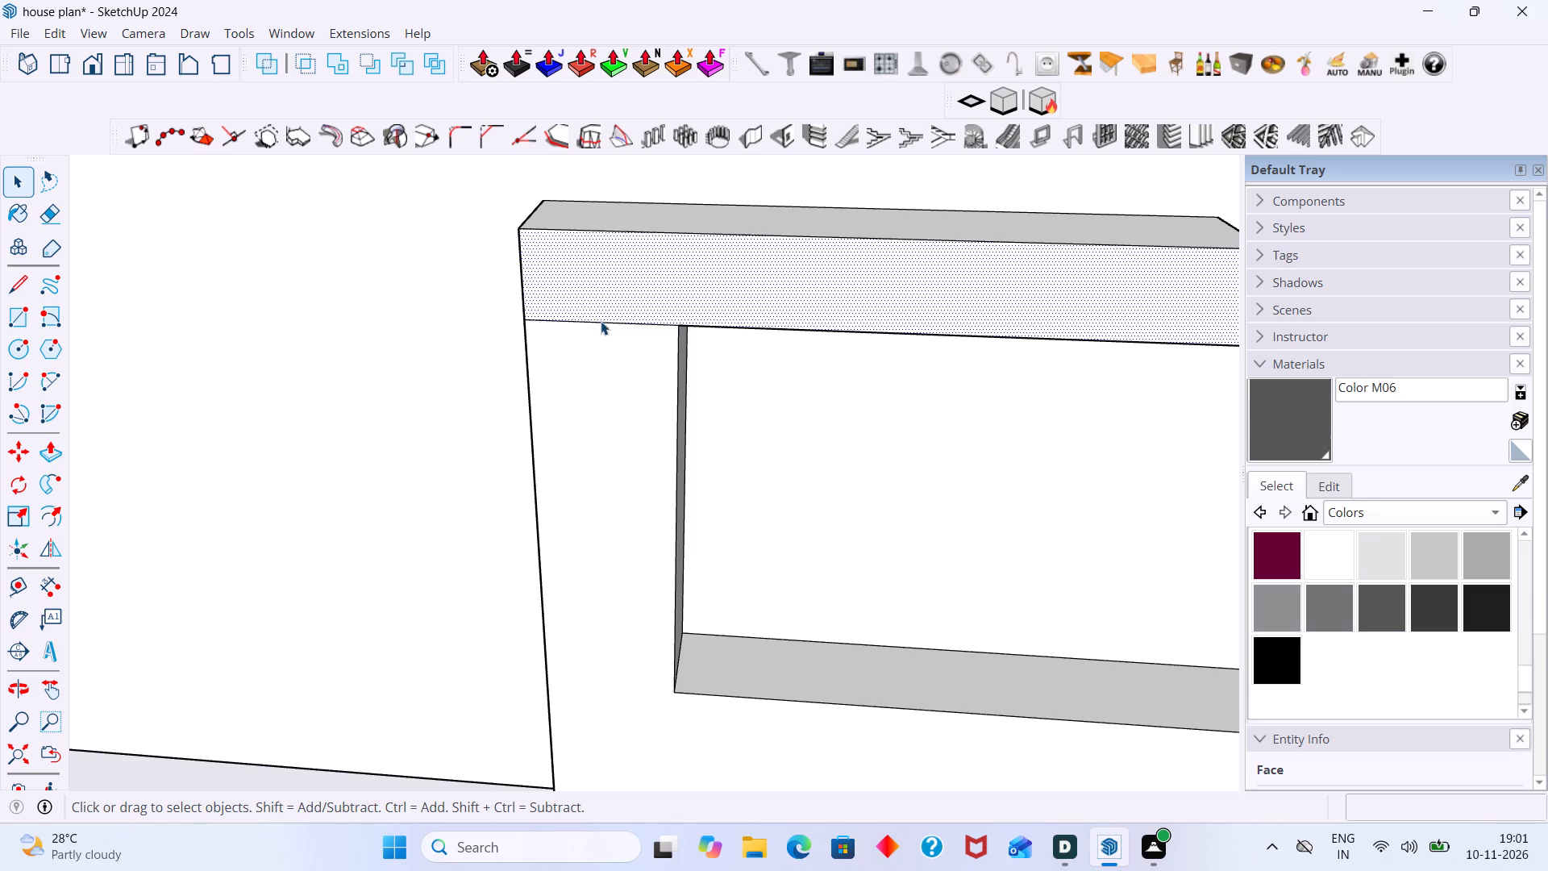
pyautogui.click(601, 321)
pyautogui.press('e')
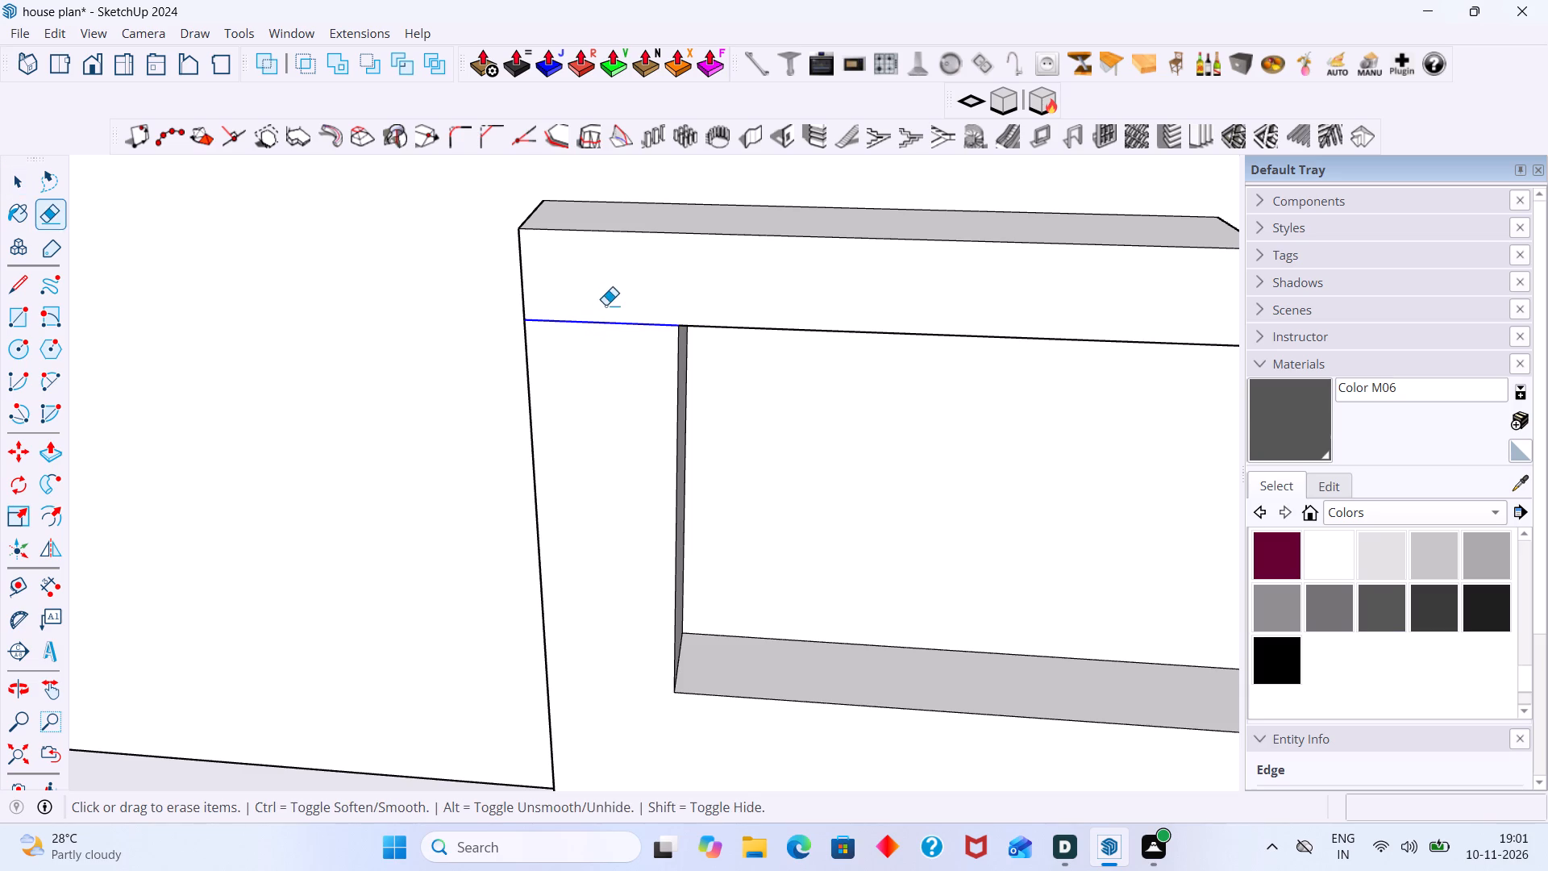
pyautogui.moveTo(606, 299); pyautogui.dragTo(599, 334)
pyautogui.scroll(-3, 602, 325)
pyautogui.moveTo(602, 327); pyautogui.dragTo(881, 297, button='middle')
pyautogui.scroll(2, 535, 384)
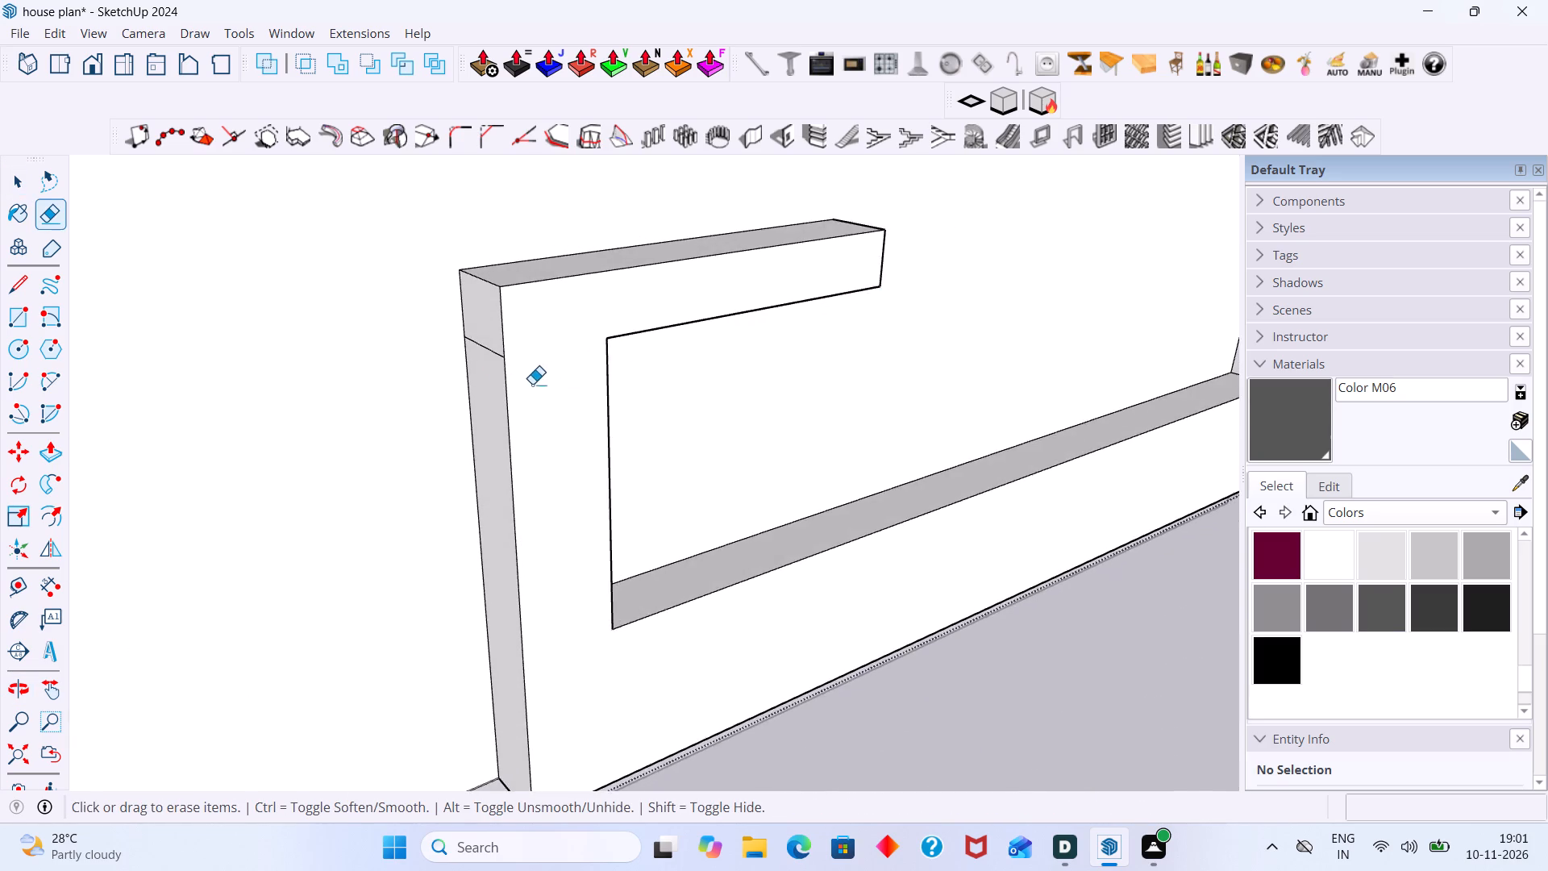
pyautogui.scroll(4, 532, 384)
pyautogui.moveTo(476, 311); pyautogui.dragTo(473, 341)
pyautogui.scroll(-7, 497, 330)
pyautogui.moveTo(621, 343); pyautogui.dragTo(432, 298, button='middle')
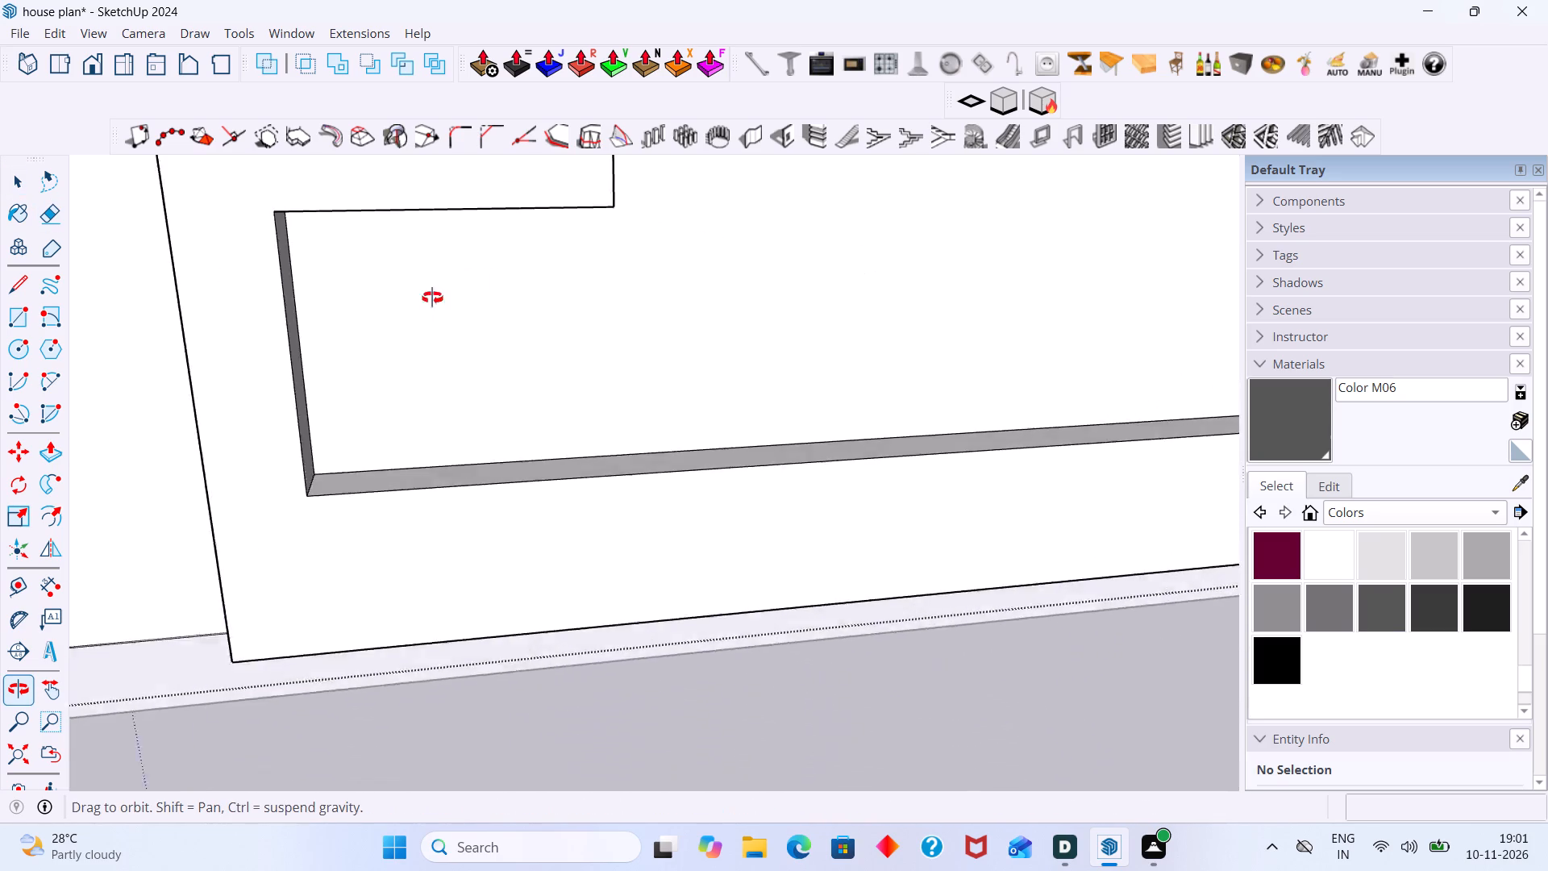
pyautogui.moveTo(432, 298); pyautogui.dragTo(367, 284, button='middle')
pyautogui.scroll(-4, 367, 284)
pyautogui.scroll(-4, 463, 340)
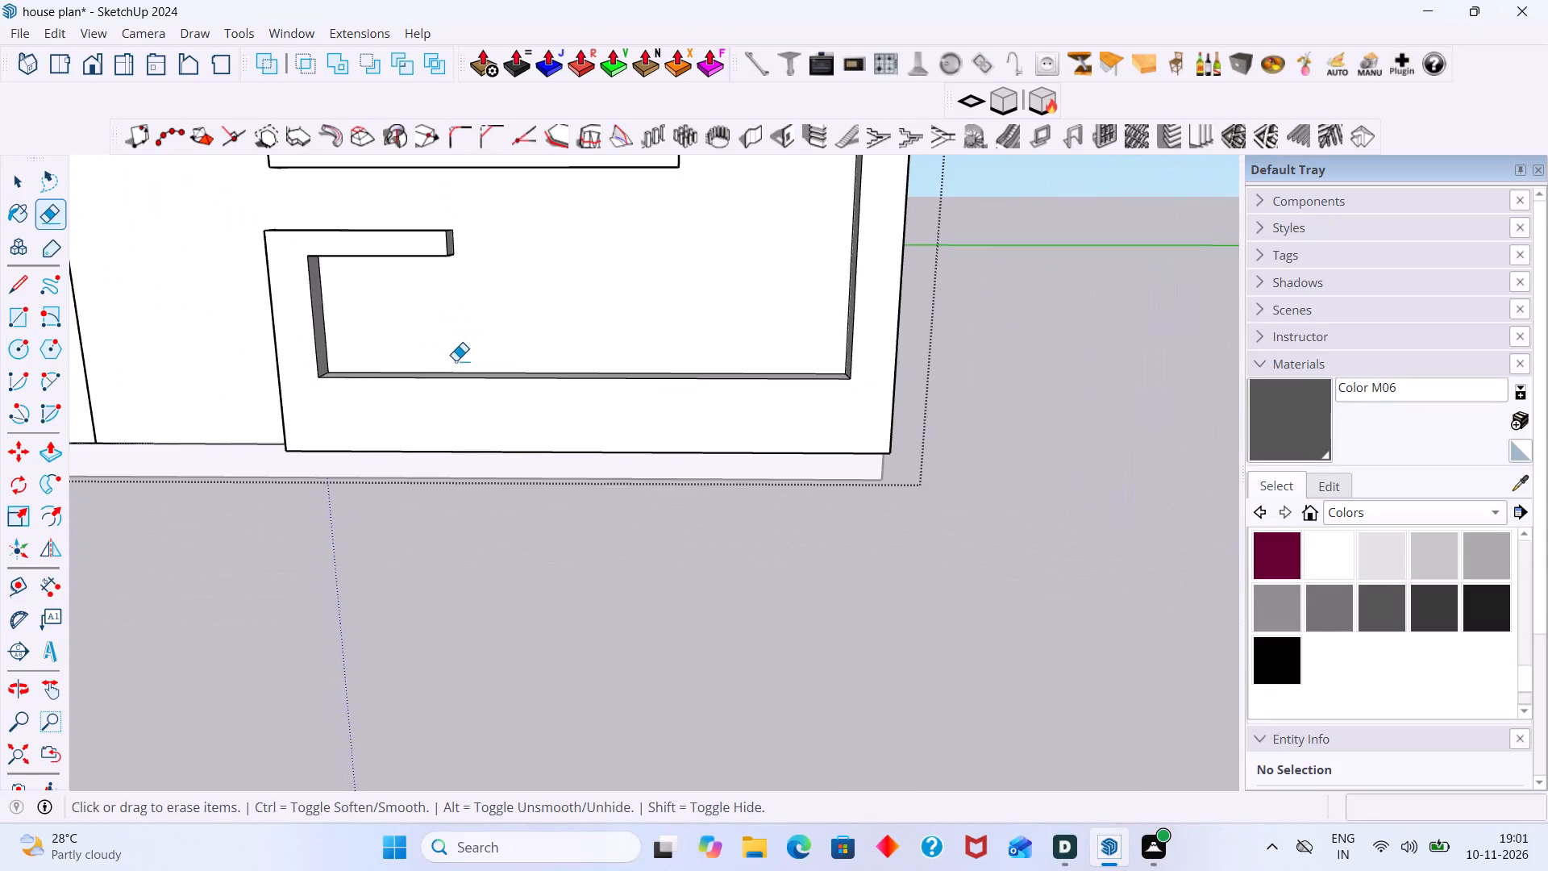
pyautogui.moveTo(456, 360); pyautogui.dragTo(510, 468, button='middle')
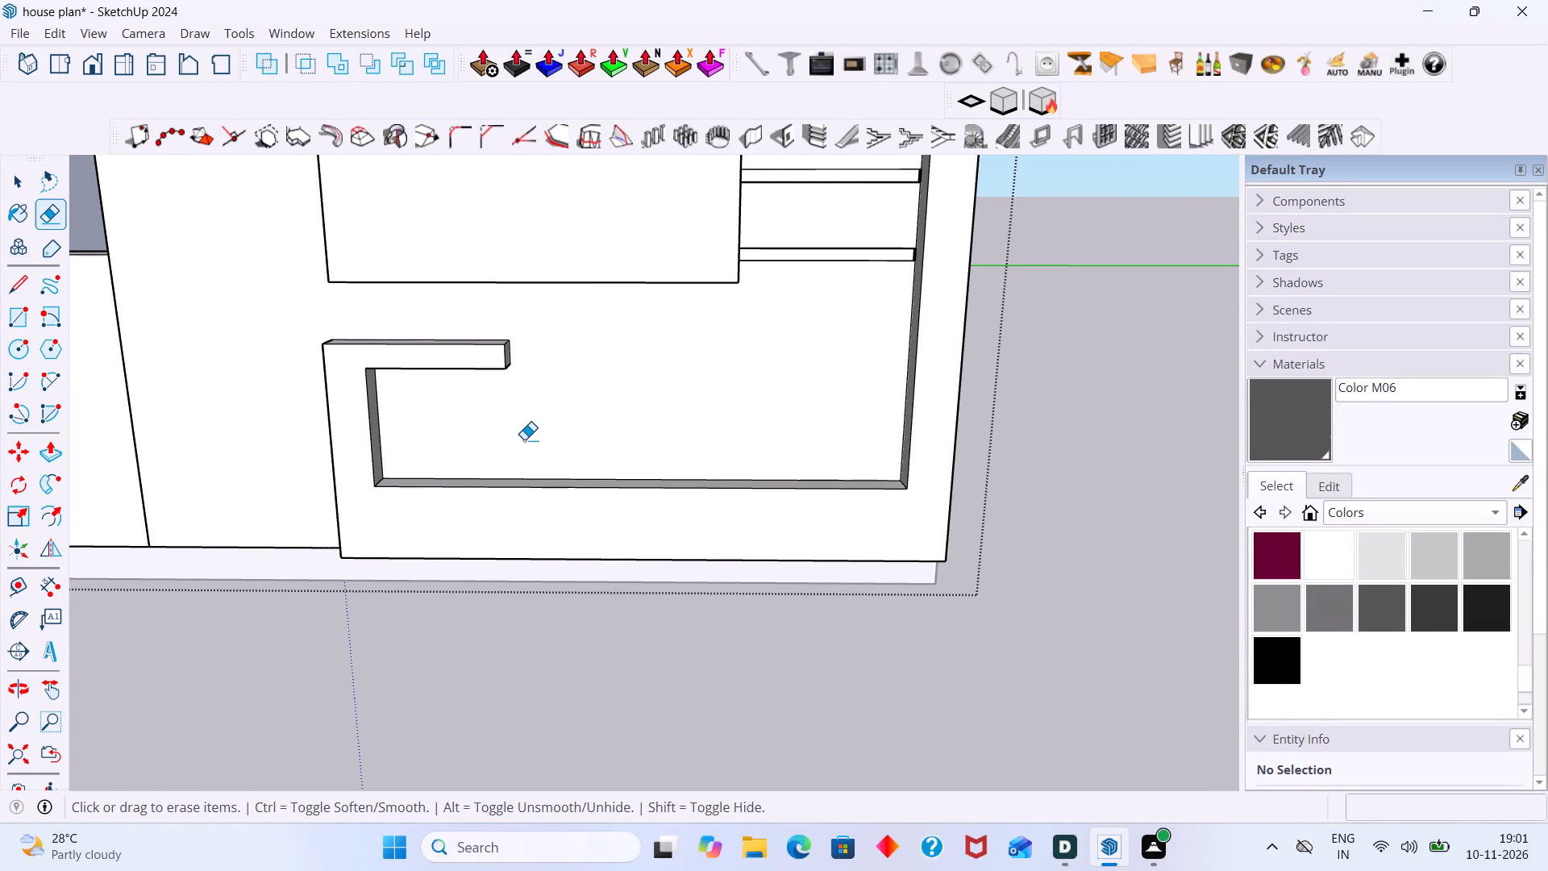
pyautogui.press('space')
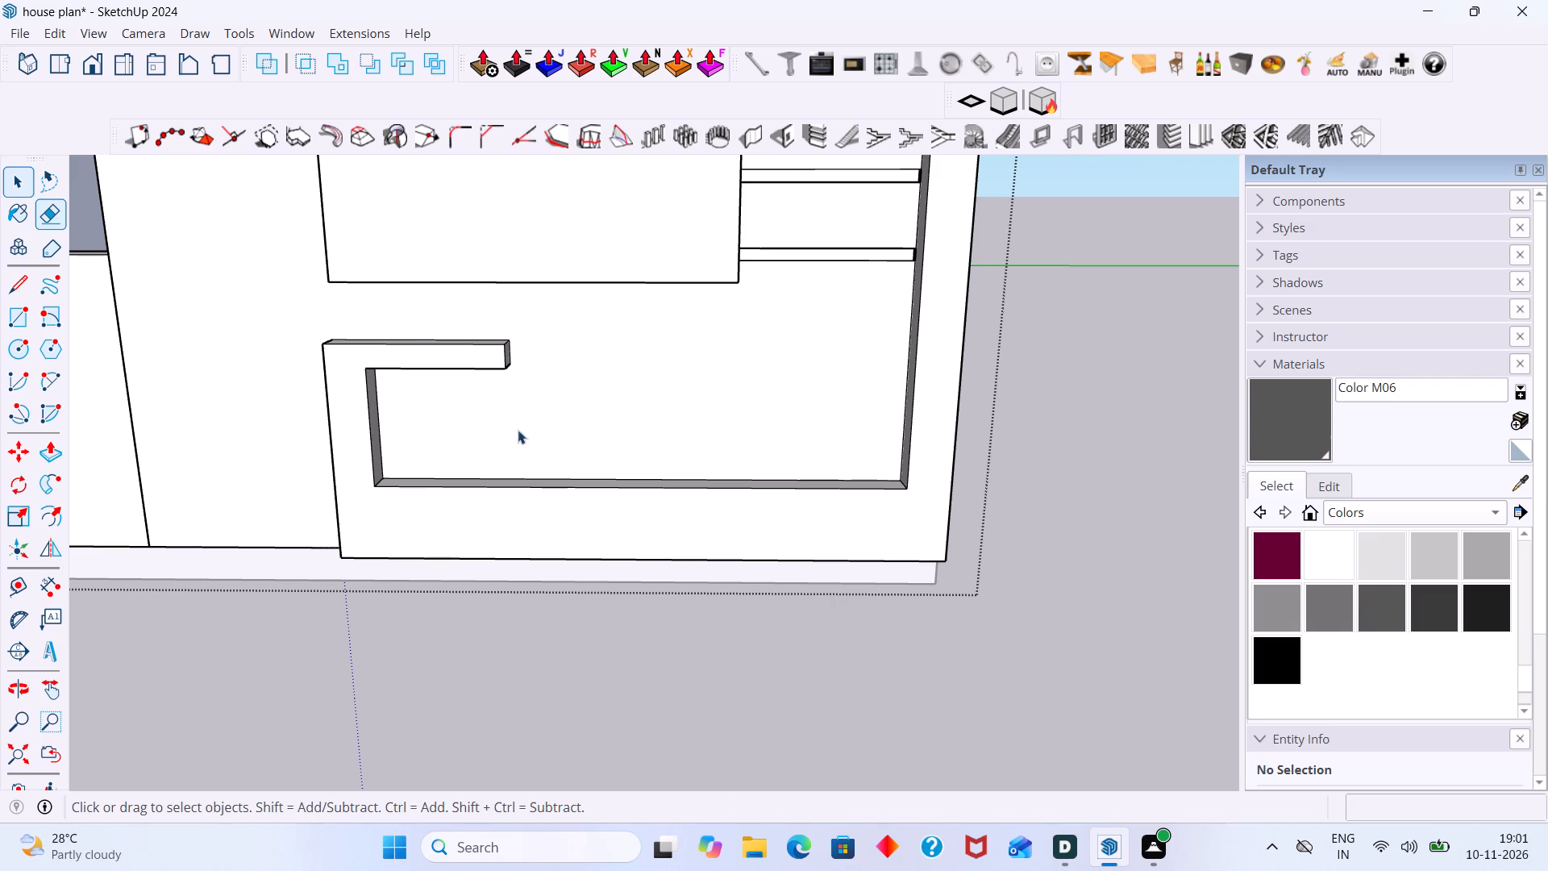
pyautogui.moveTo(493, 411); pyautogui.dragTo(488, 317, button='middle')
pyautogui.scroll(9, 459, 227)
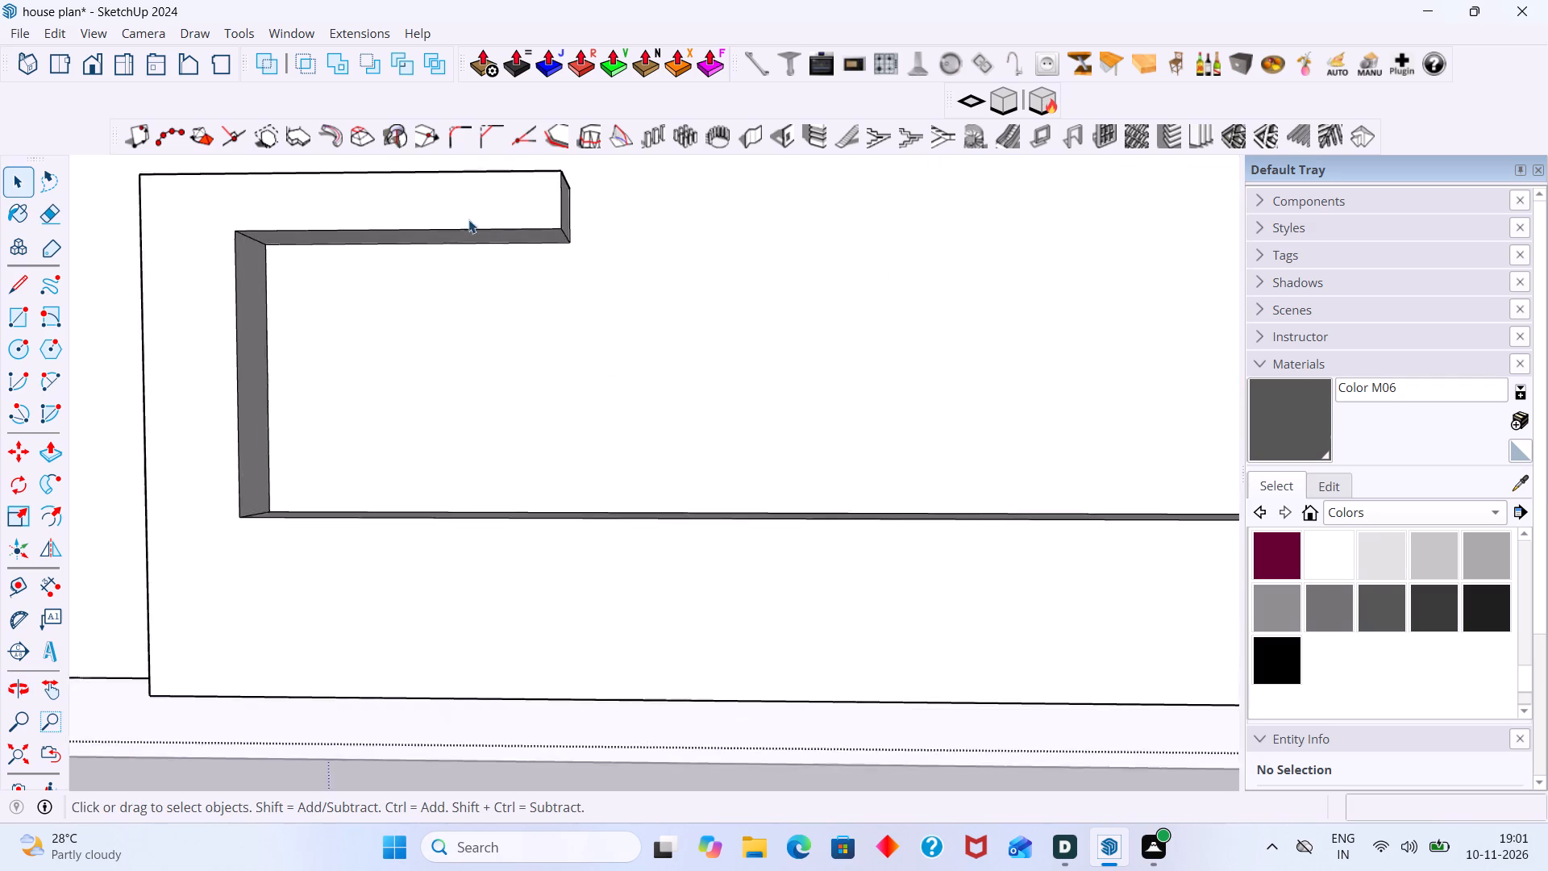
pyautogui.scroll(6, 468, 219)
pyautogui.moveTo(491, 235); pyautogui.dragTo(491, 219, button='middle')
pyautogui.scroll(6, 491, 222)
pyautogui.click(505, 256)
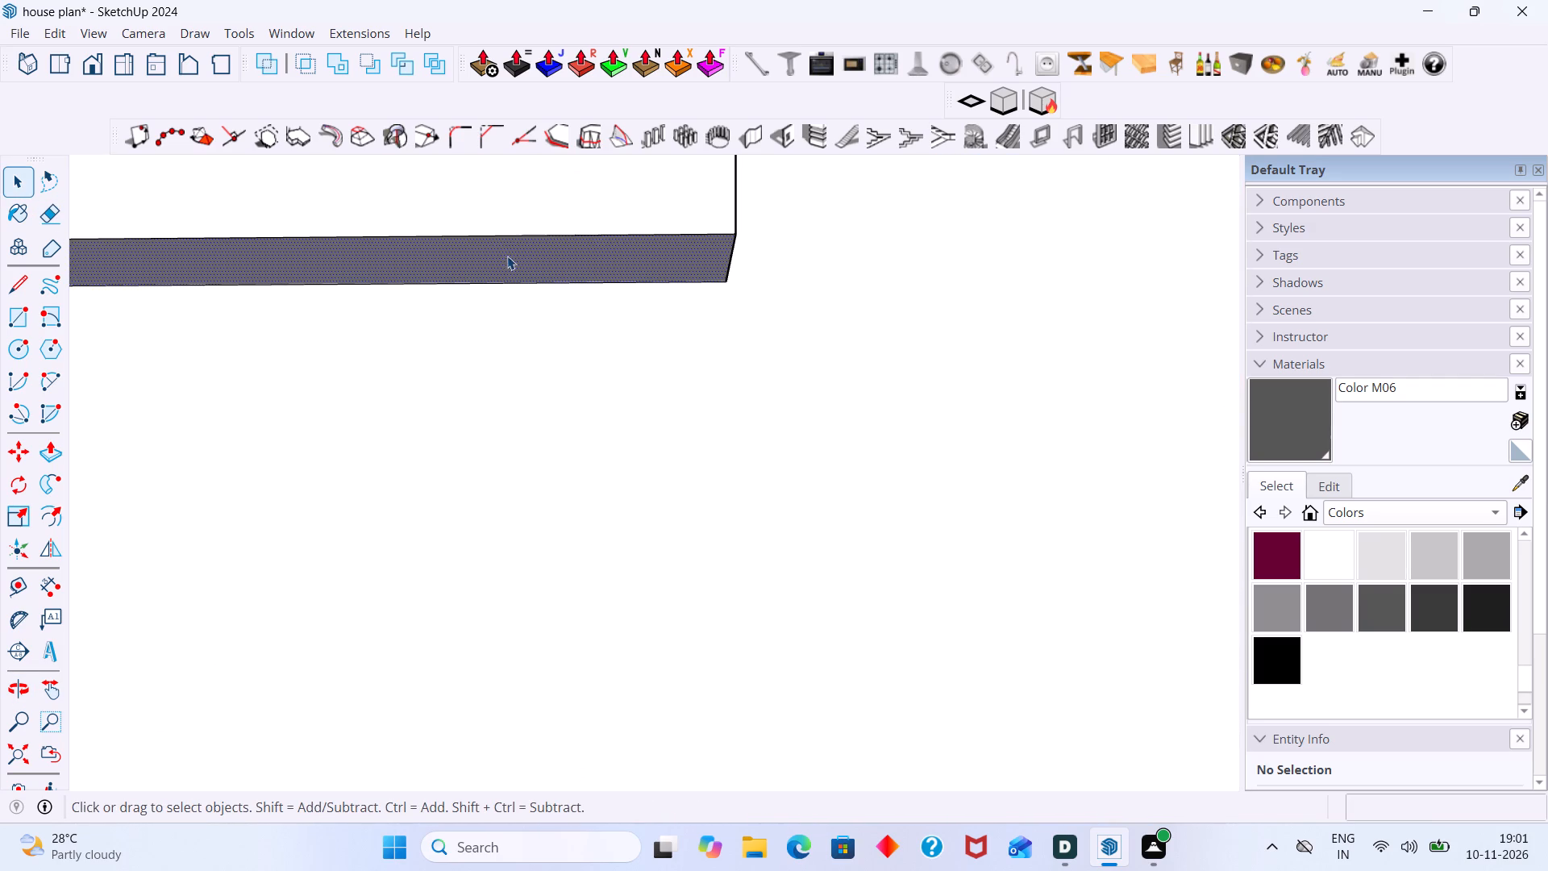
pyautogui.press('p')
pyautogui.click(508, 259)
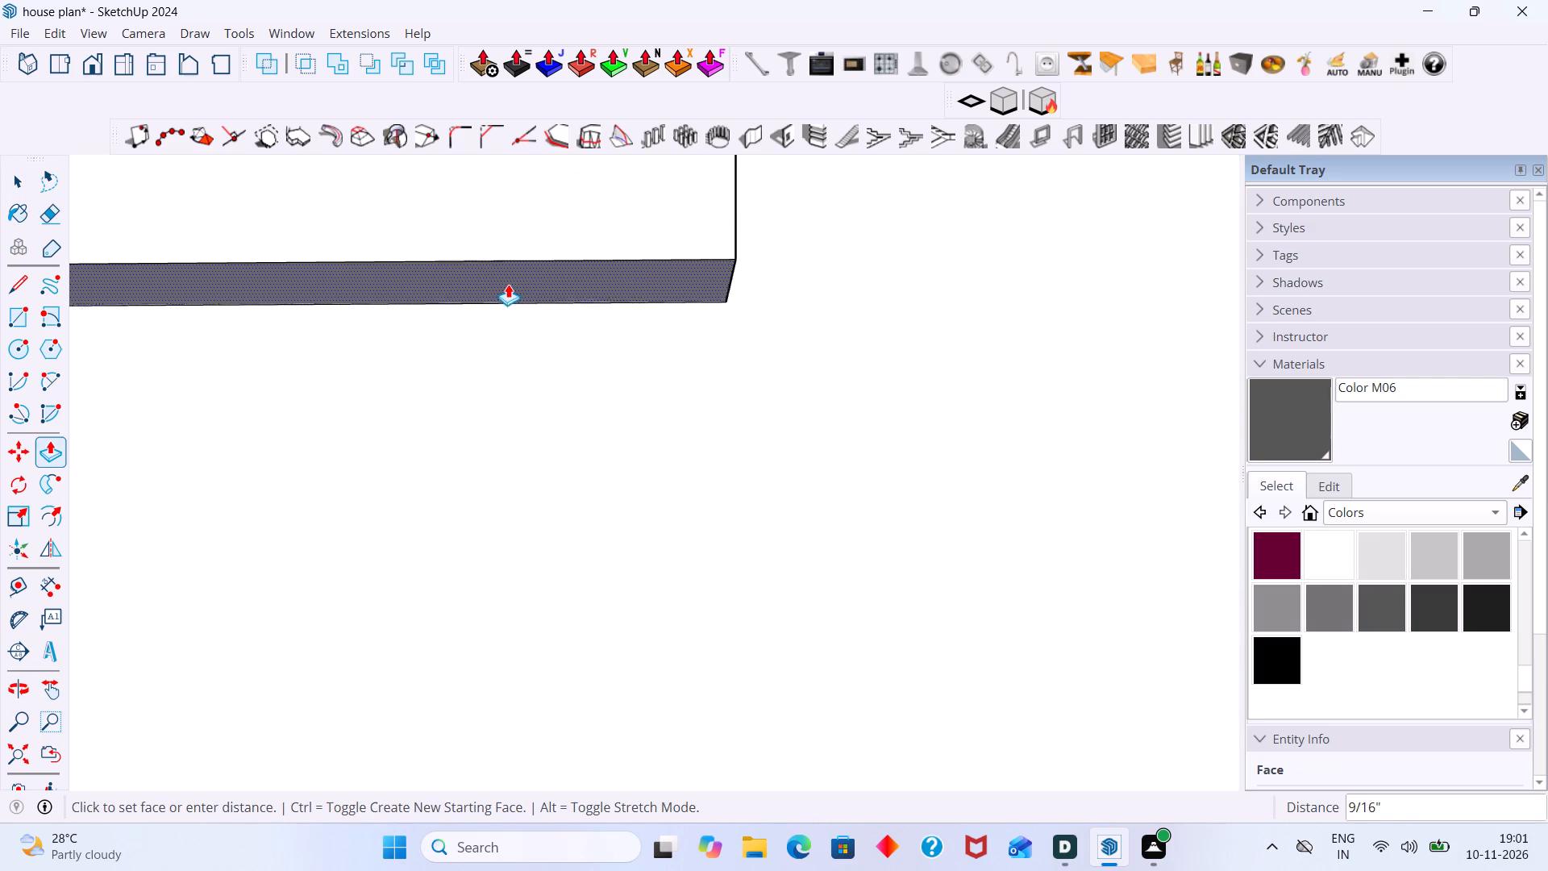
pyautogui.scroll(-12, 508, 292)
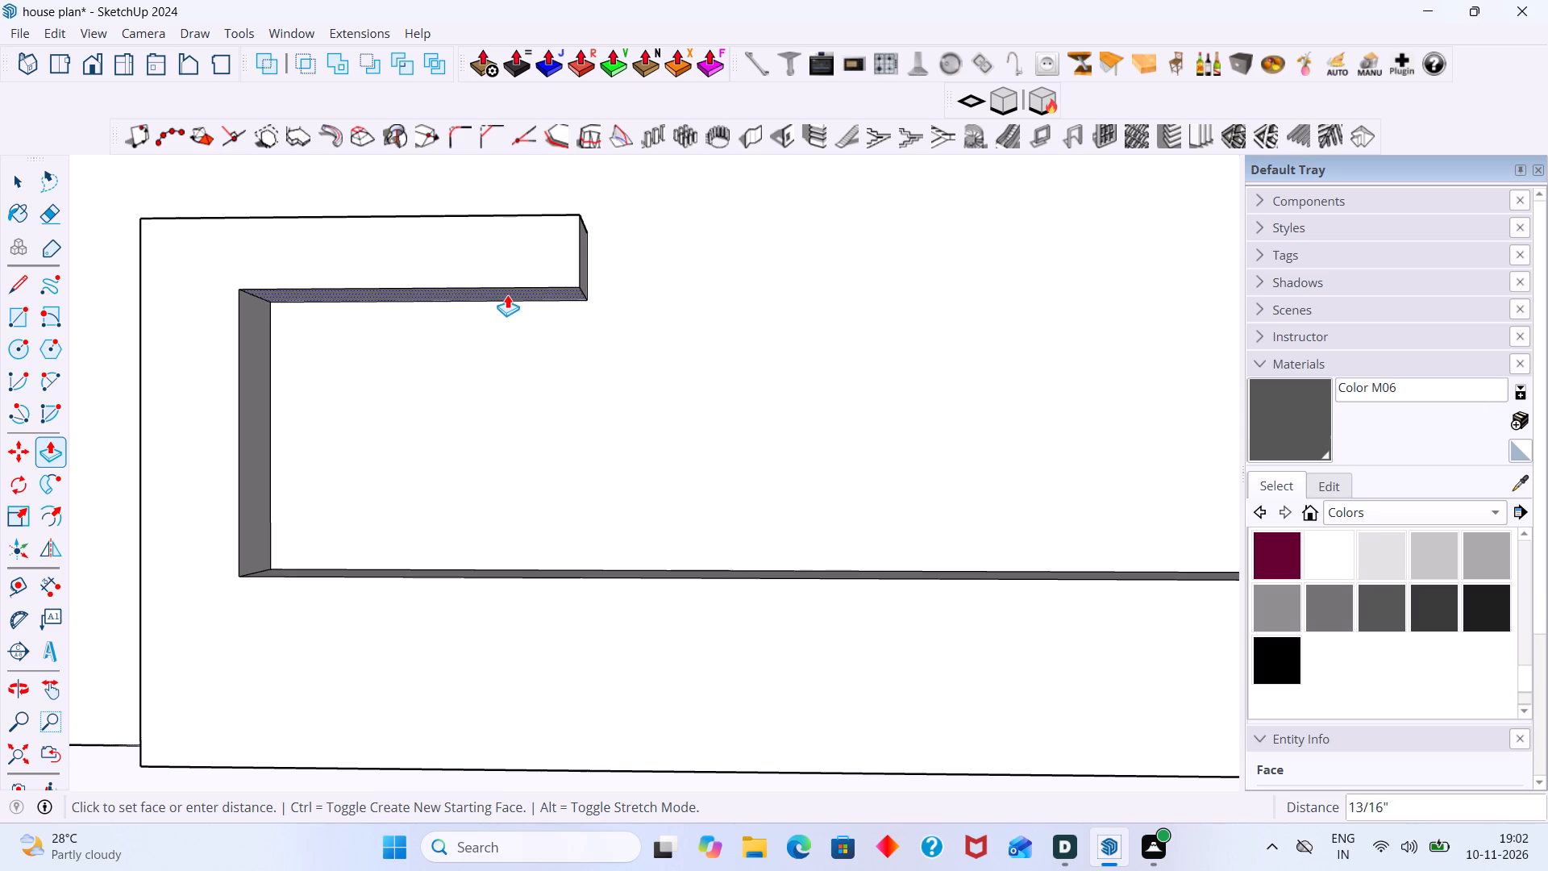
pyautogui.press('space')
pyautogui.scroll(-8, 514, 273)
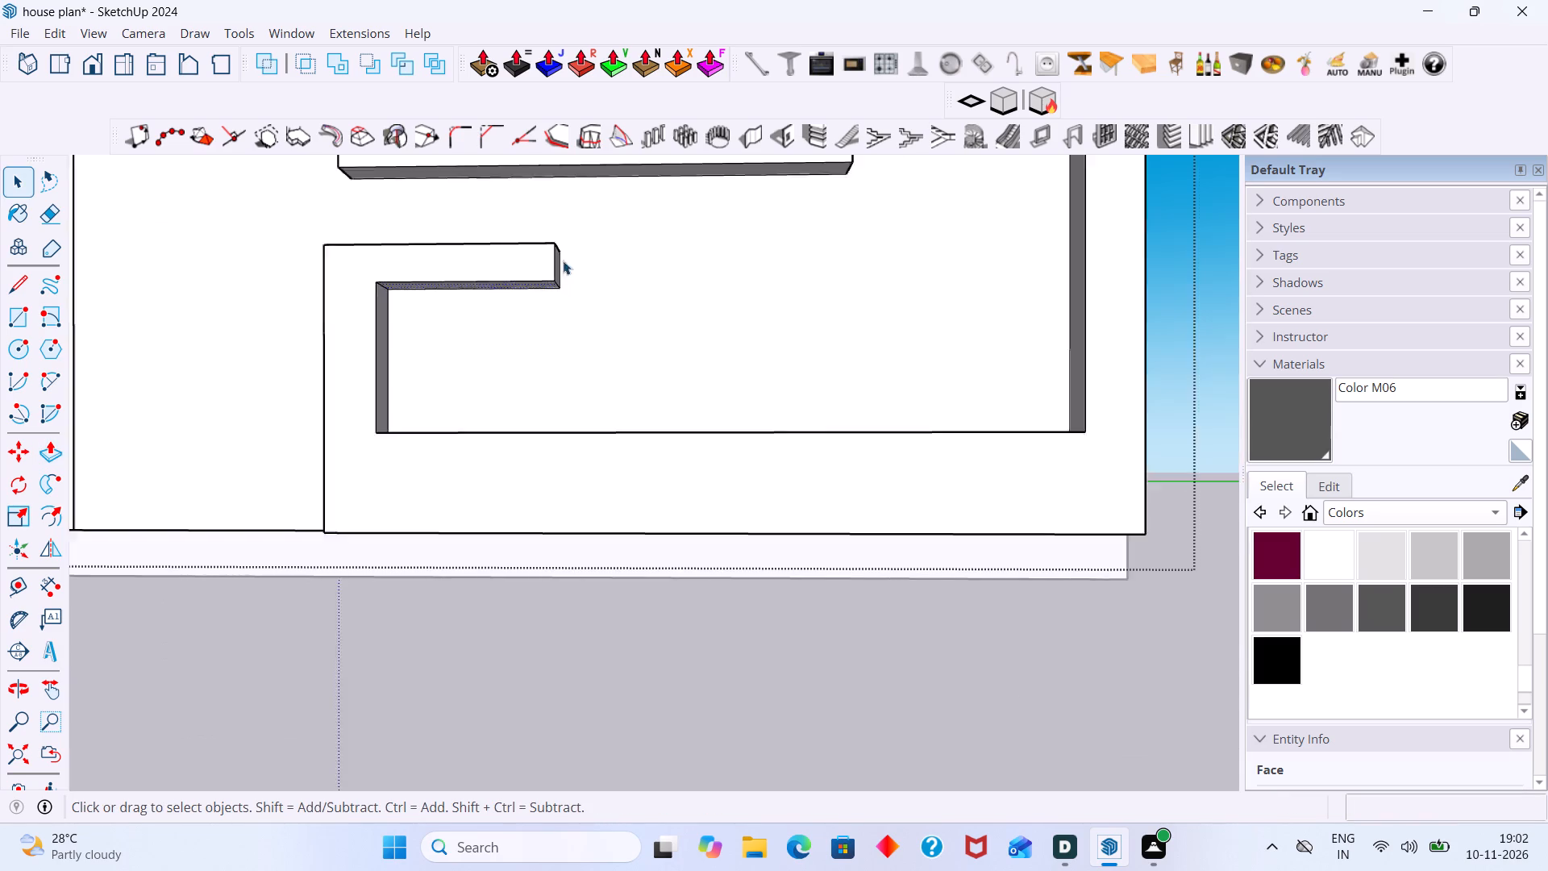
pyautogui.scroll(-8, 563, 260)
# Leave the wall group and examine the hooked frame and the front elevation around it from several angles.
pyautogui.click(896, 240)
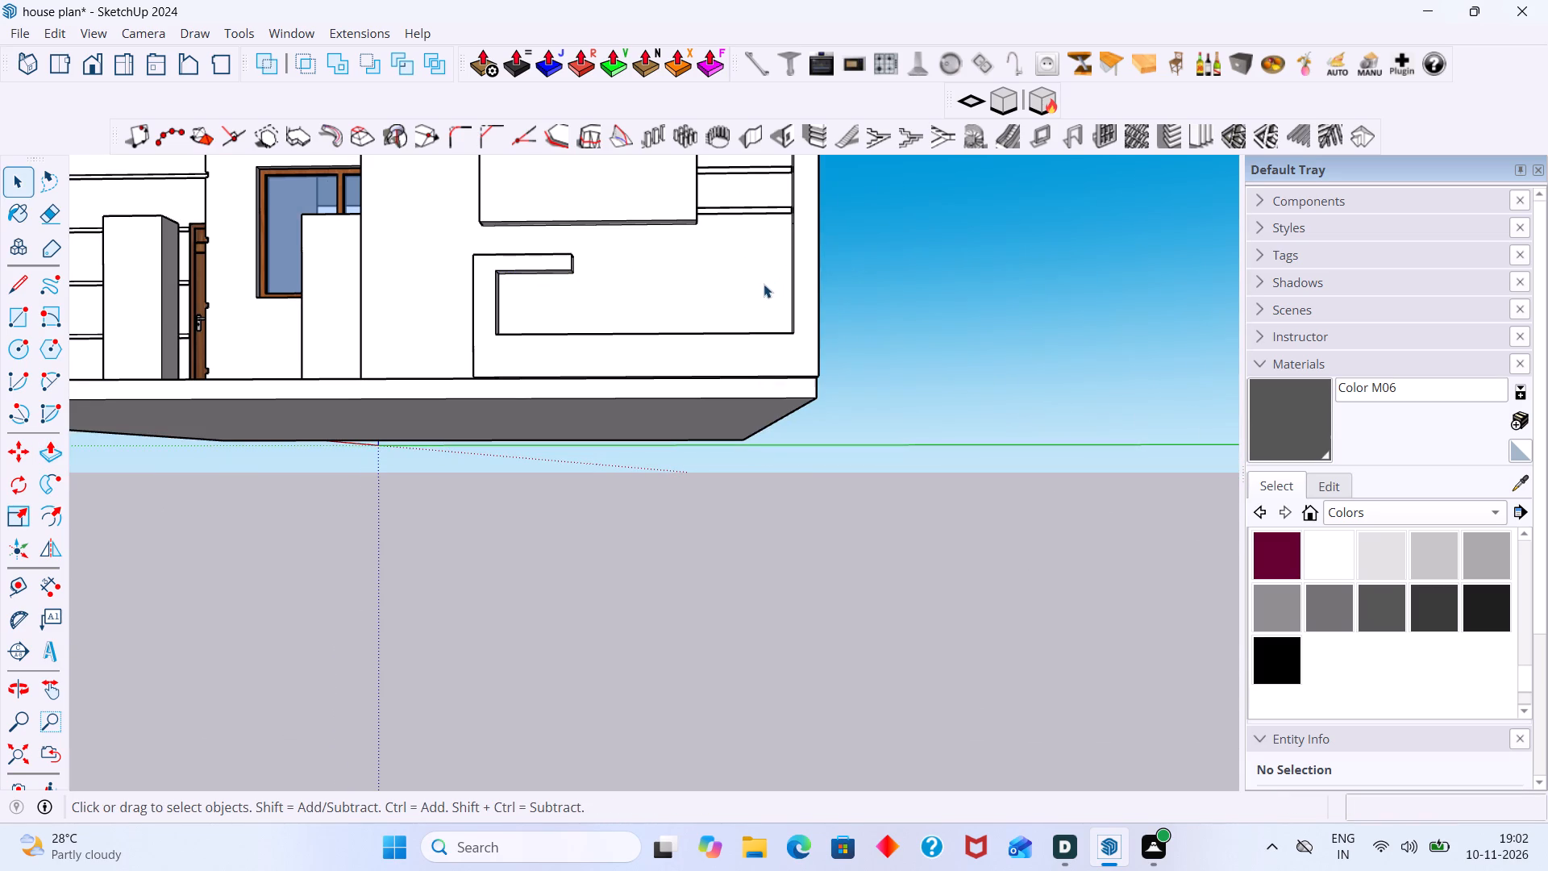
pyautogui.moveTo(783, 293); pyautogui.dragTo(940, 388, button='middle')
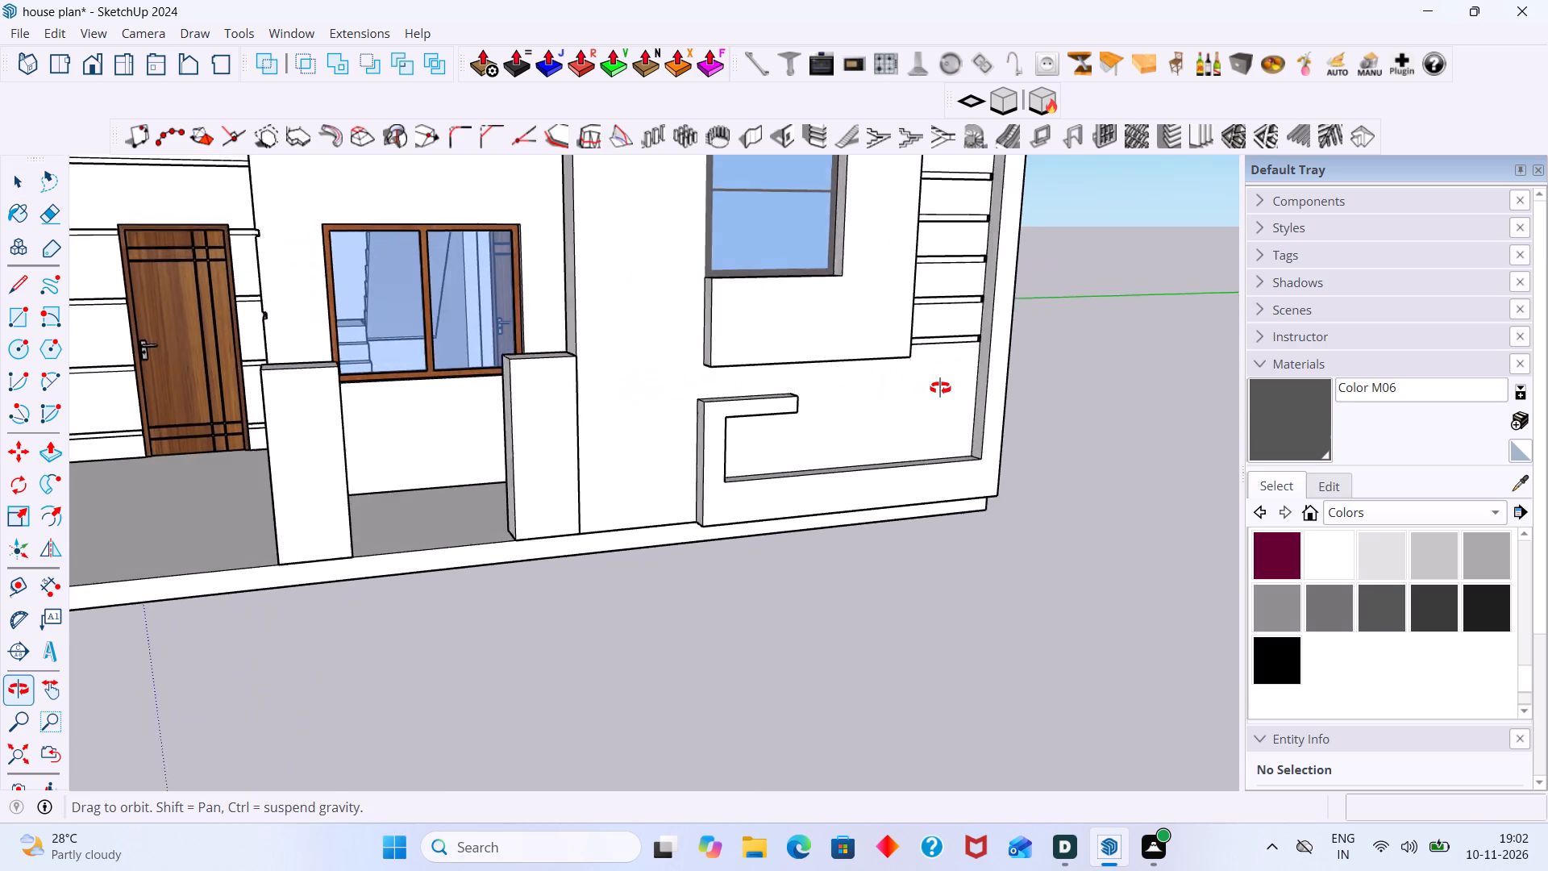
pyautogui.moveTo(940, 388); pyautogui.dragTo(915, 372, button='middle')
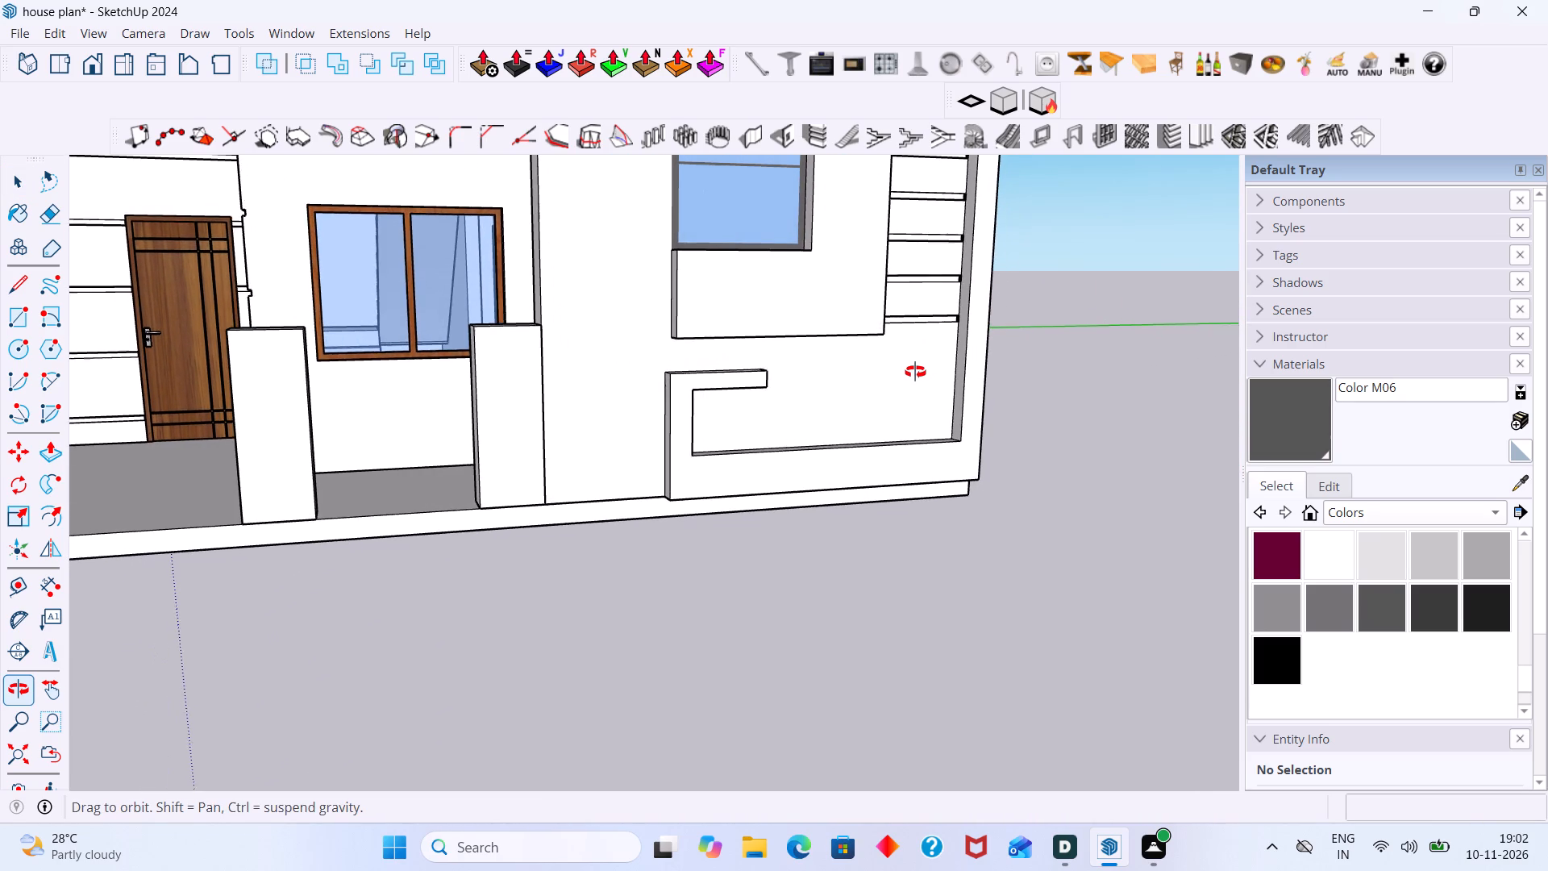
pyautogui.moveTo(915, 372); pyautogui.dragTo(913, 368, button='middle')
pyautogui.scroll(2, 784, 357)
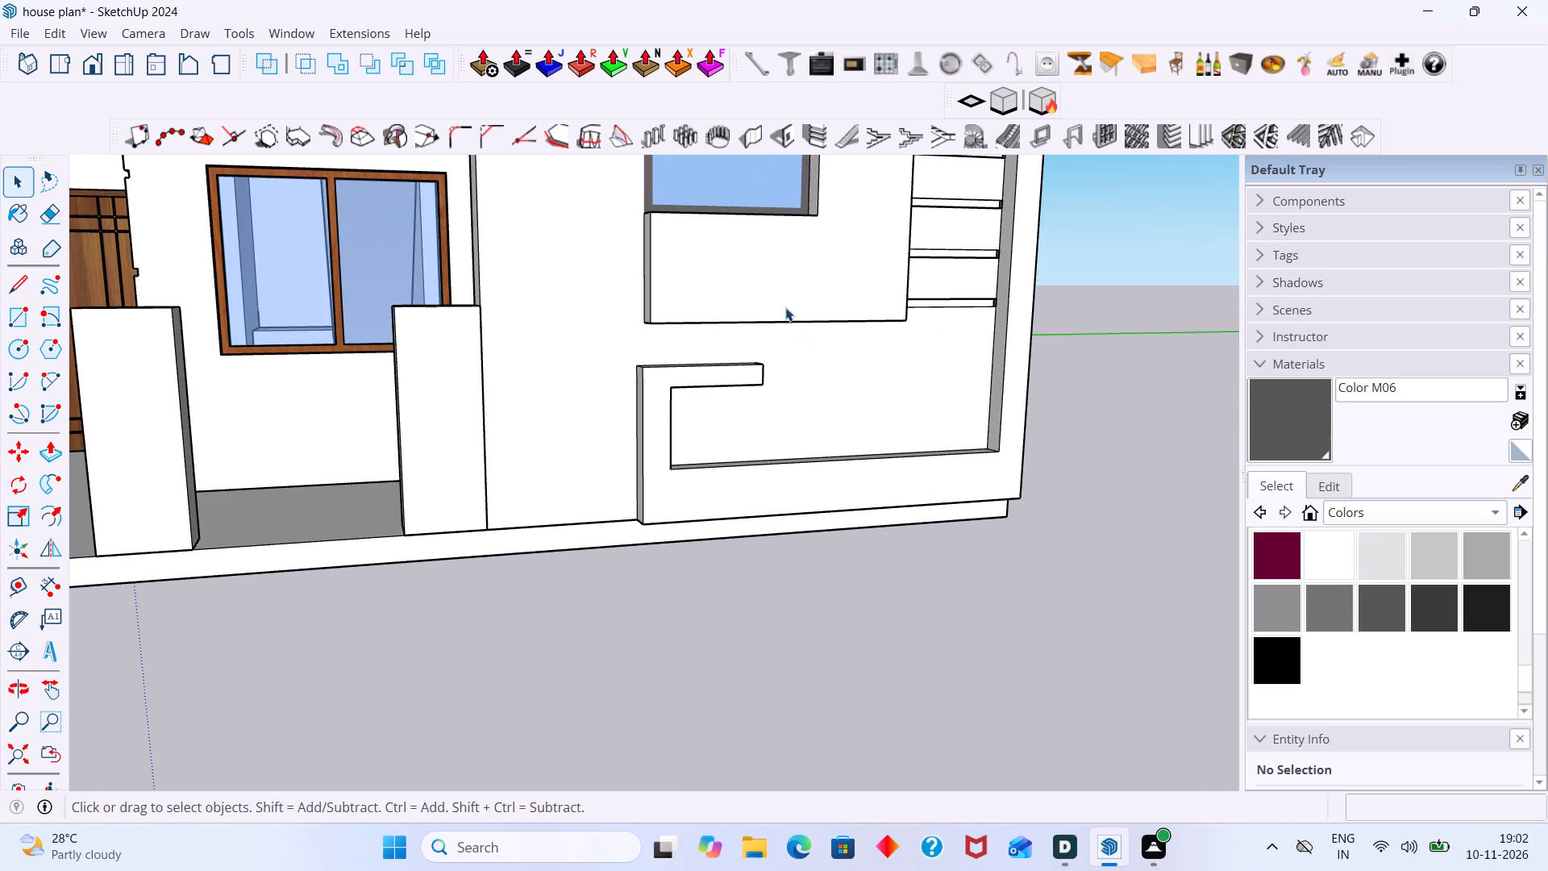
pyautogui.scroll(5, 778, 306)
pyautogui.scroll(-17, 765, 326)
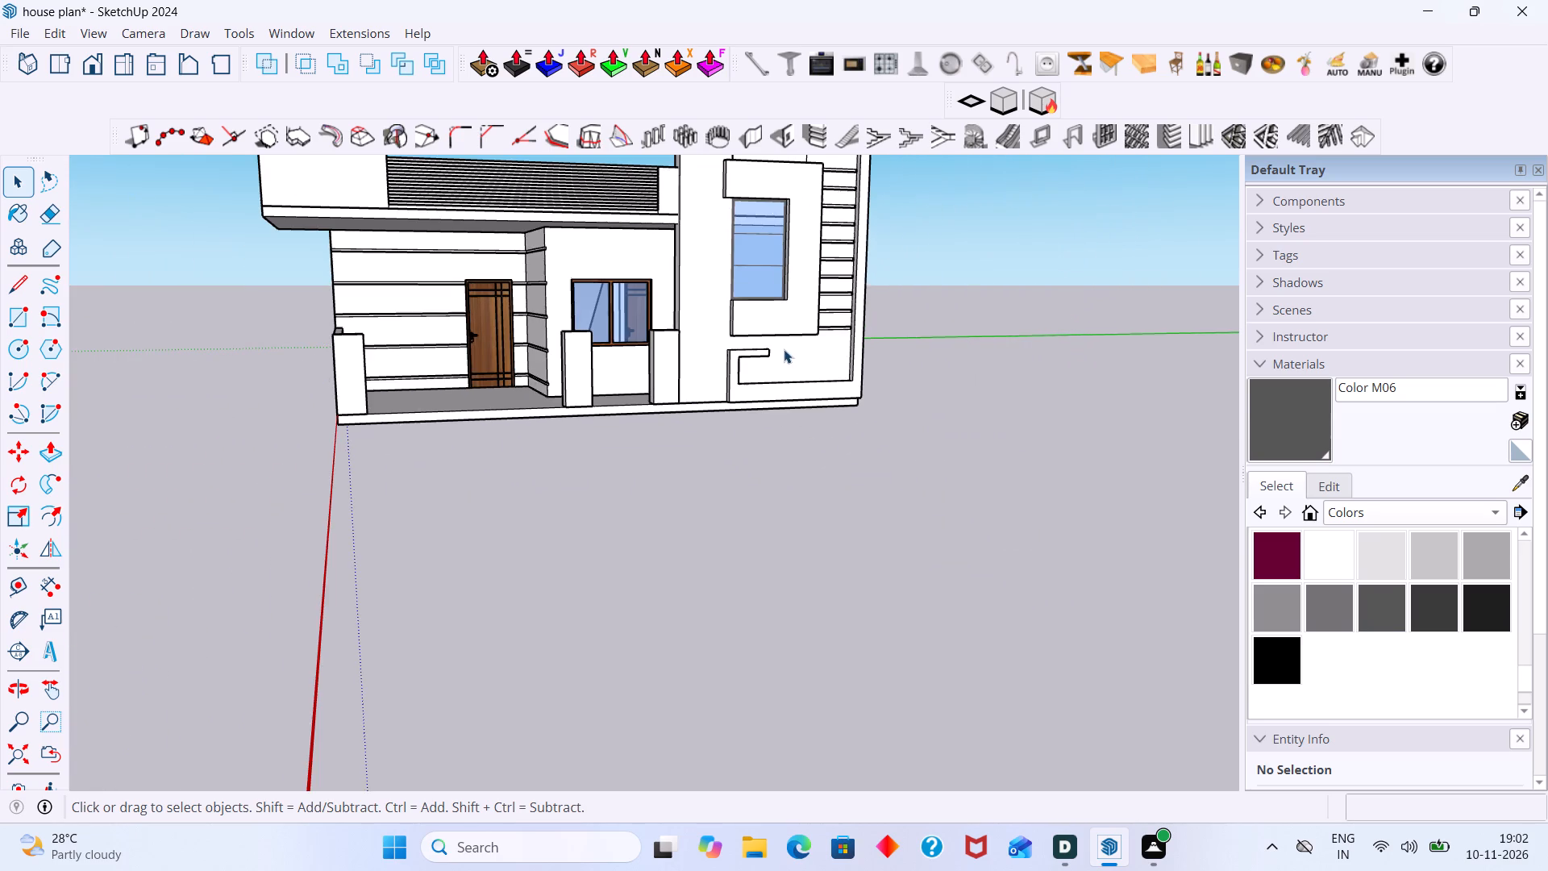
pyautogui.moveTo(772, 335); pyautogui.dragTo(722, 342, button='middle')
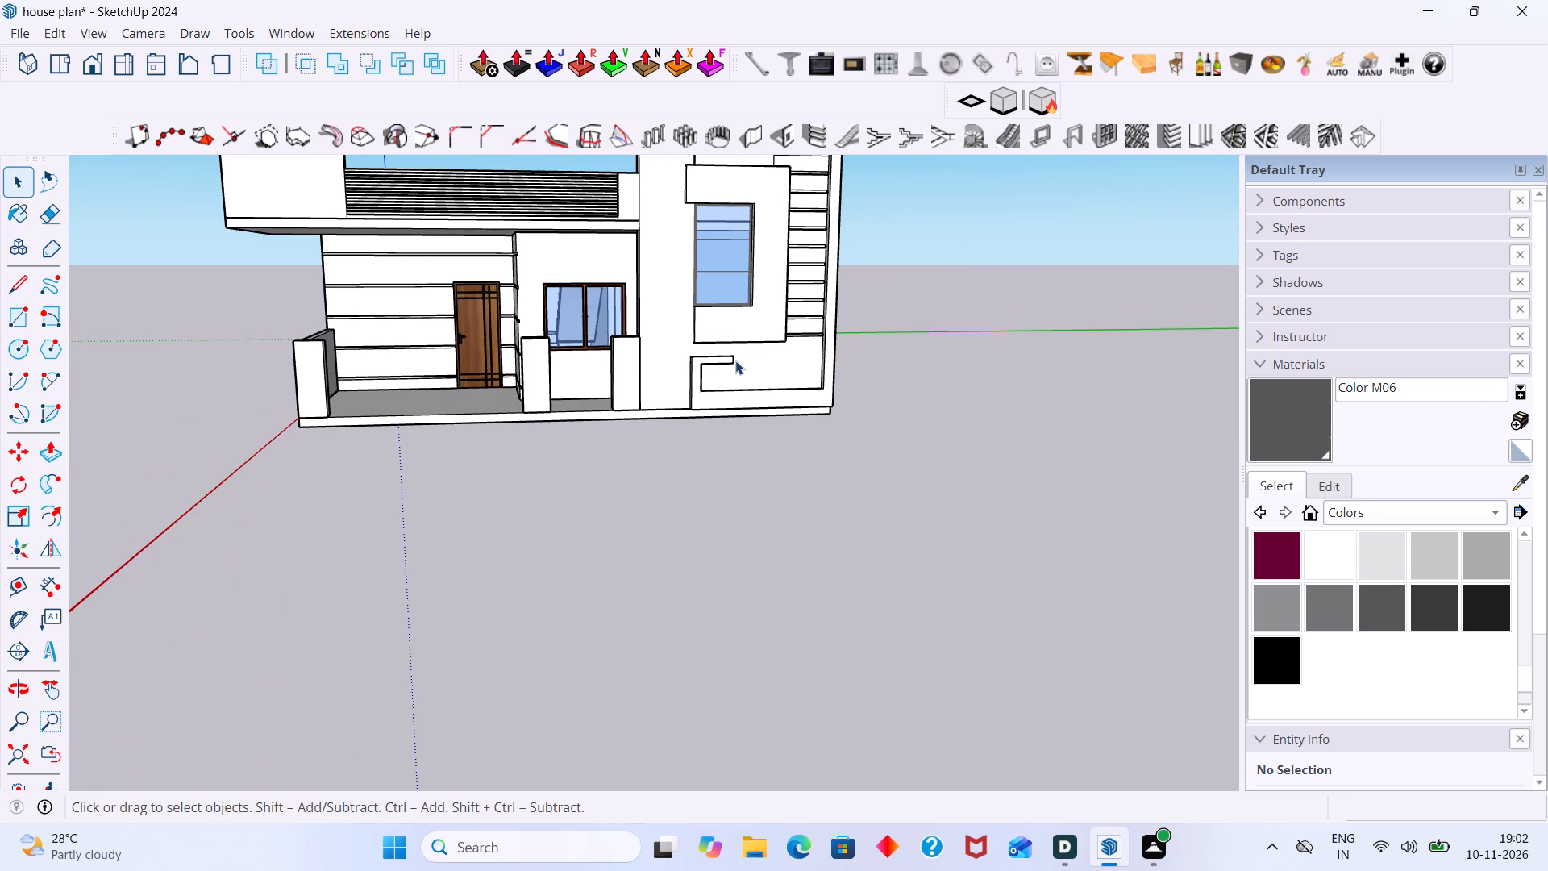
pyautogui.scroll(10, 730, 361)
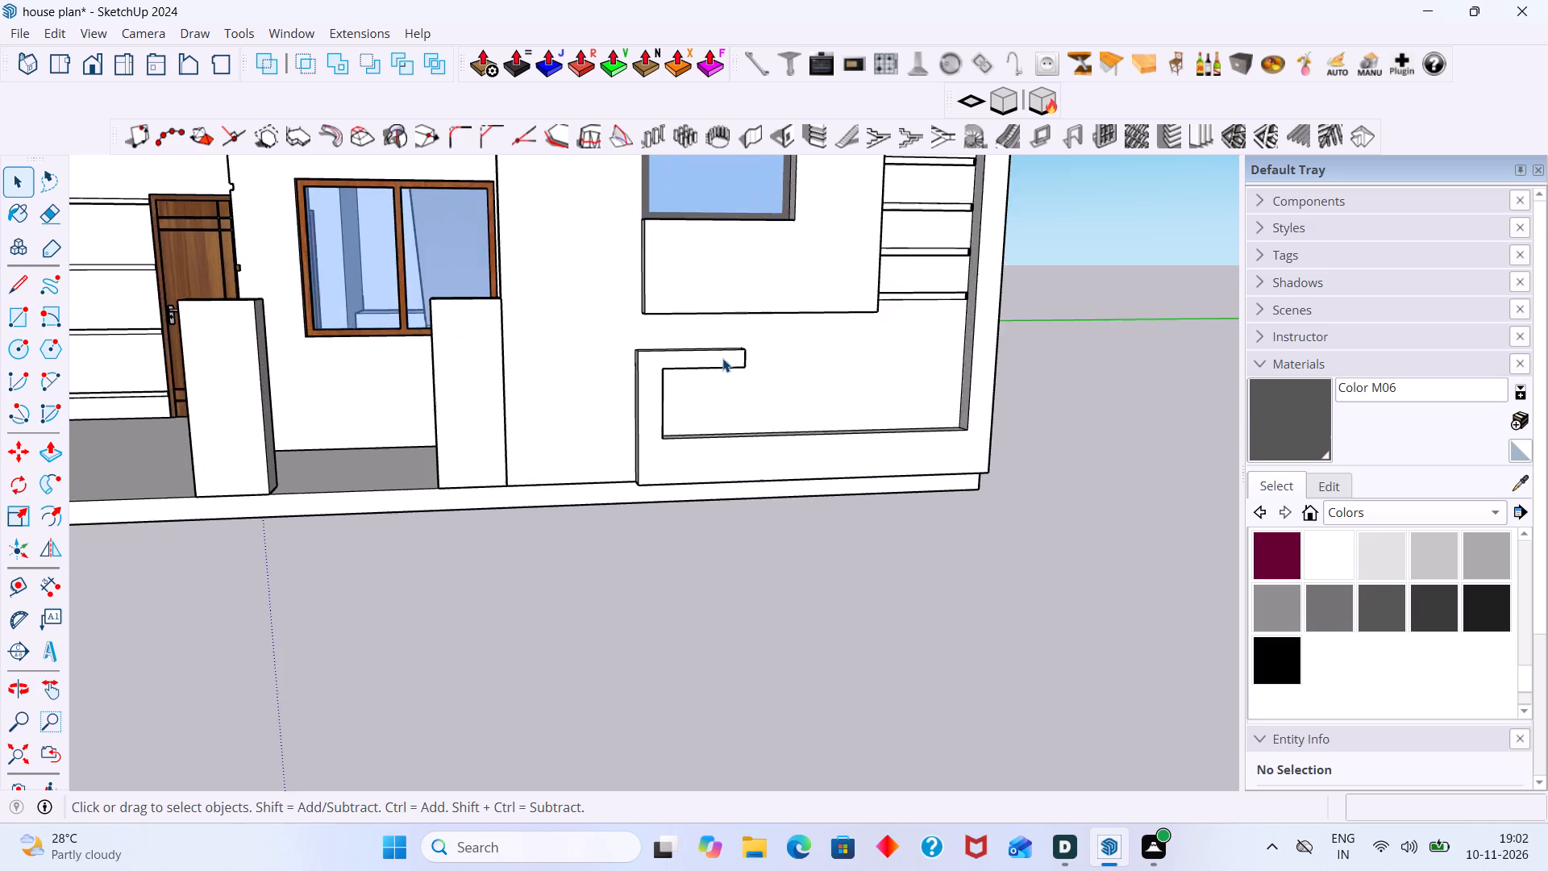
pyautogui.scroll(2, 722, 358)
pyautogui.scroll(-2, 722, 358)
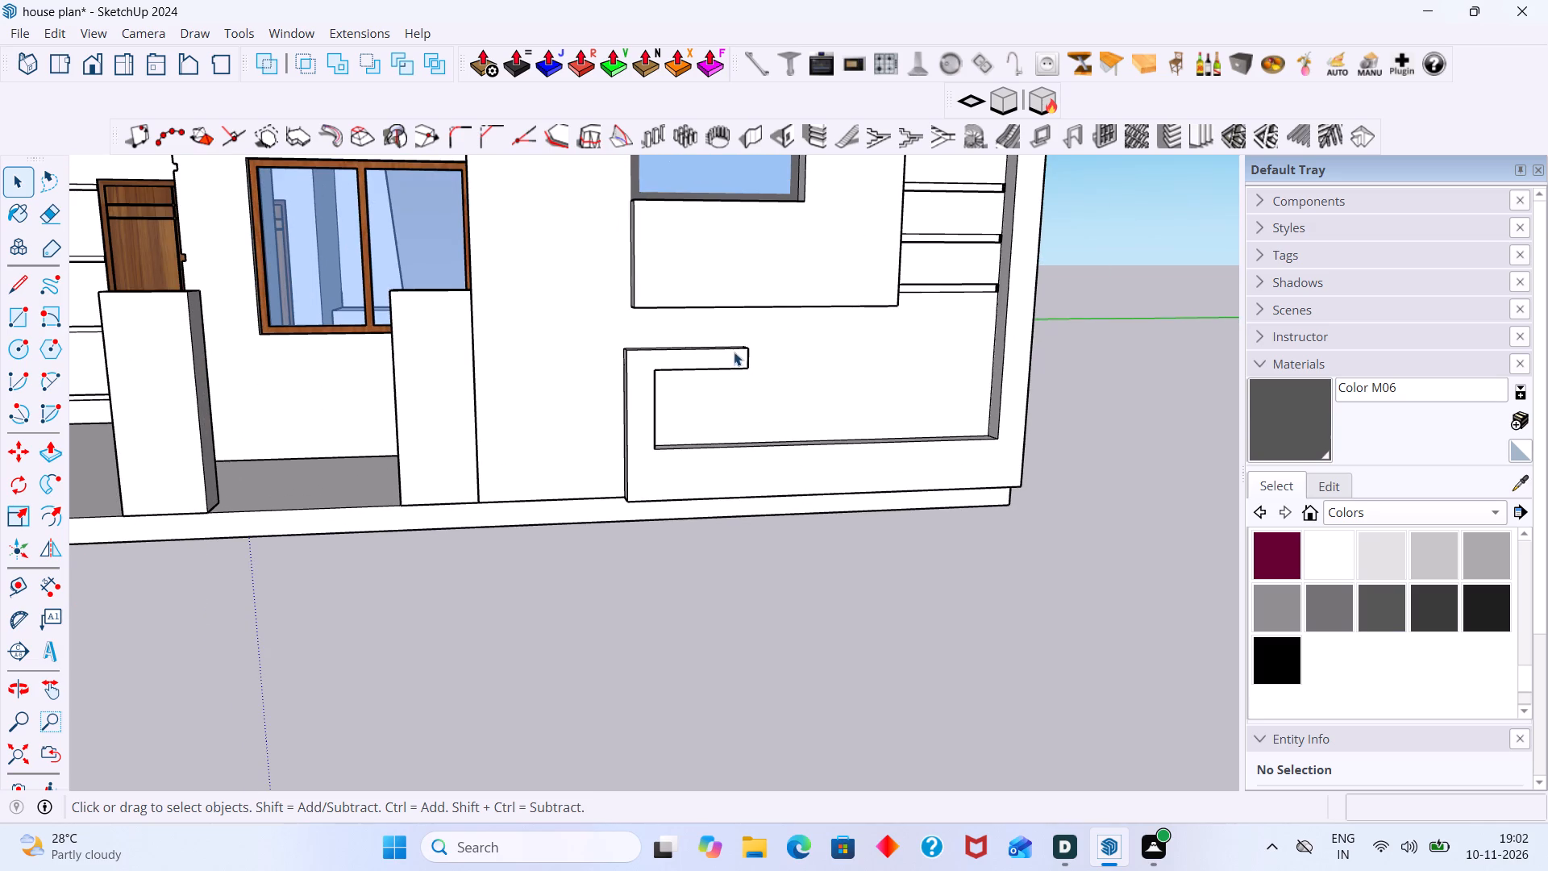
# Inside the wall group, draw a rectangle about 6' 1 3/16" by 2' 9 3/16" on the wall between the low block, window box and side fin.
pyautogui.doubleClick(759, 374)
pyautogui.tripleClick(786, 375)
pyautogui.doubleClick(789, 376)
pyautogui.click(795, 378)
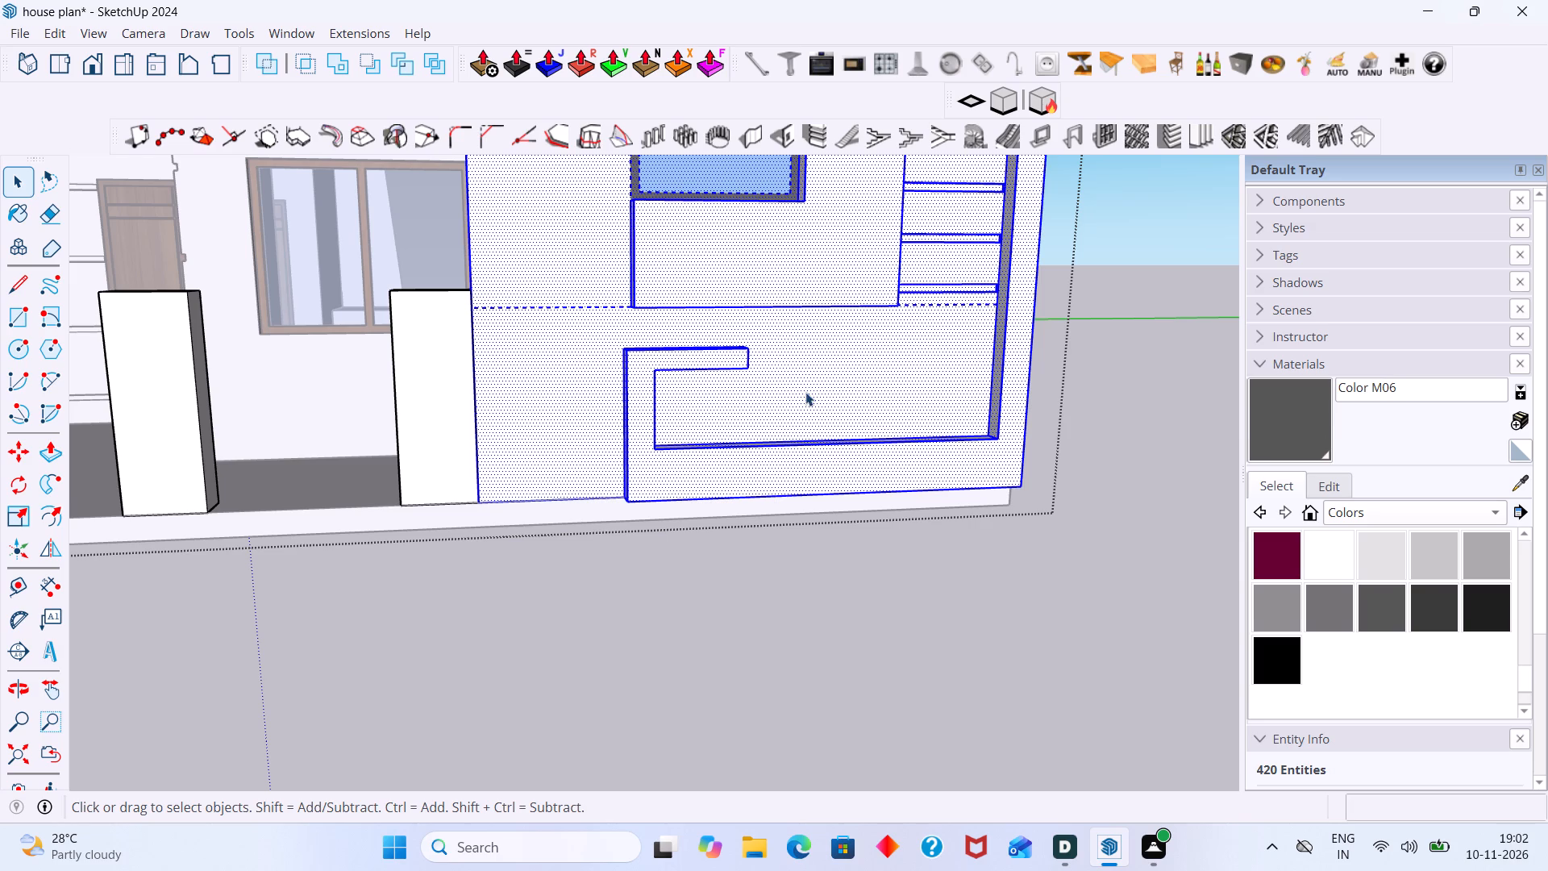
pyautogui.press('r')
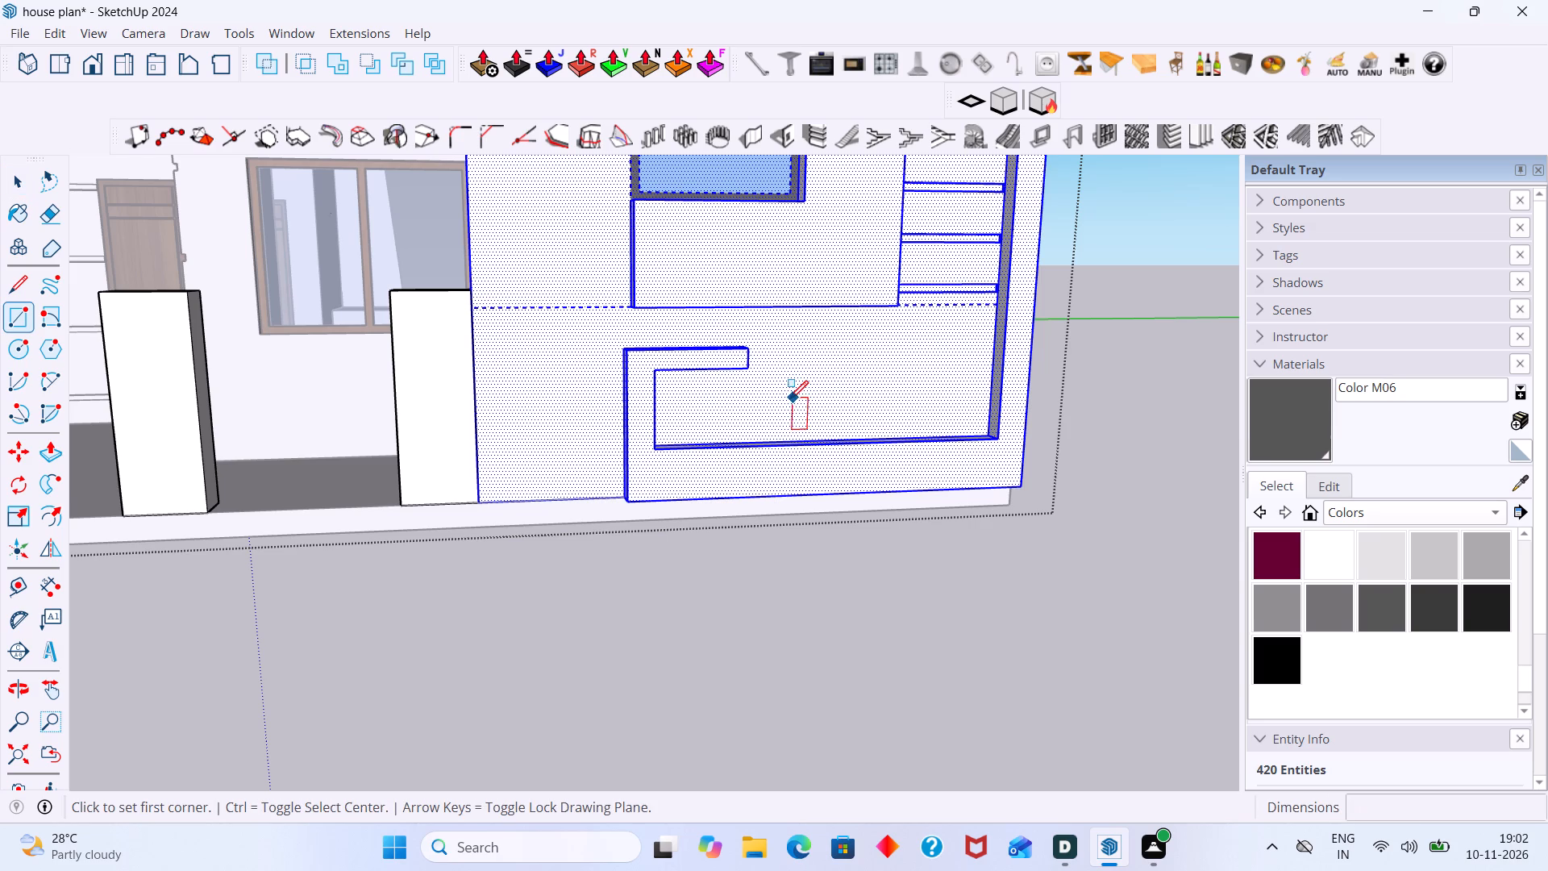
pyautogui.scroll(8, 759, 415)
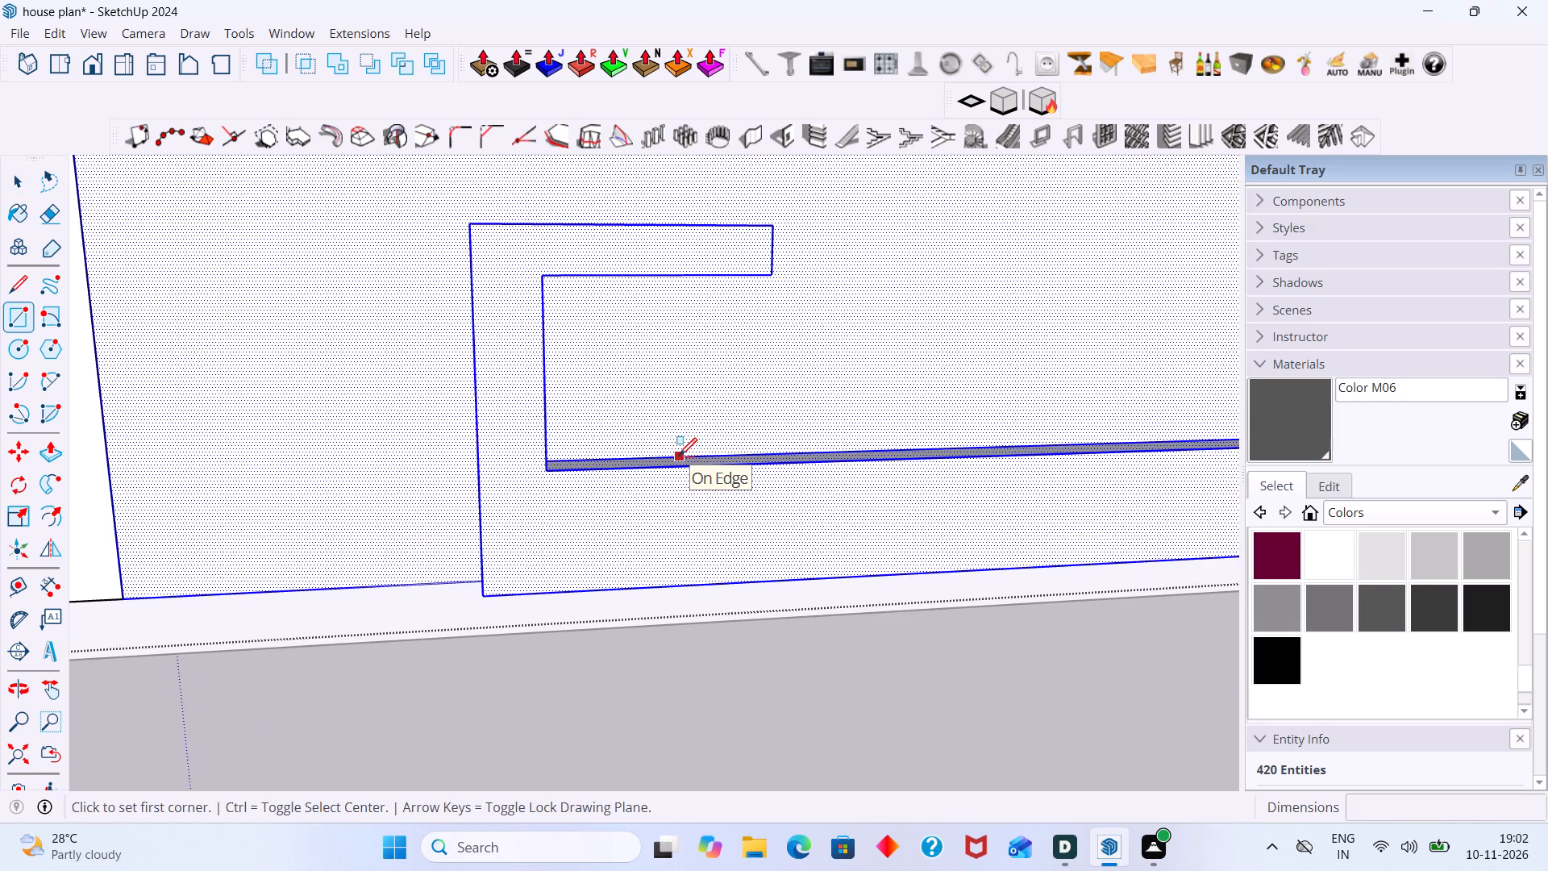
pyautogui.click(679, 456)
pyautogui.scroll(-8, 685, 208)
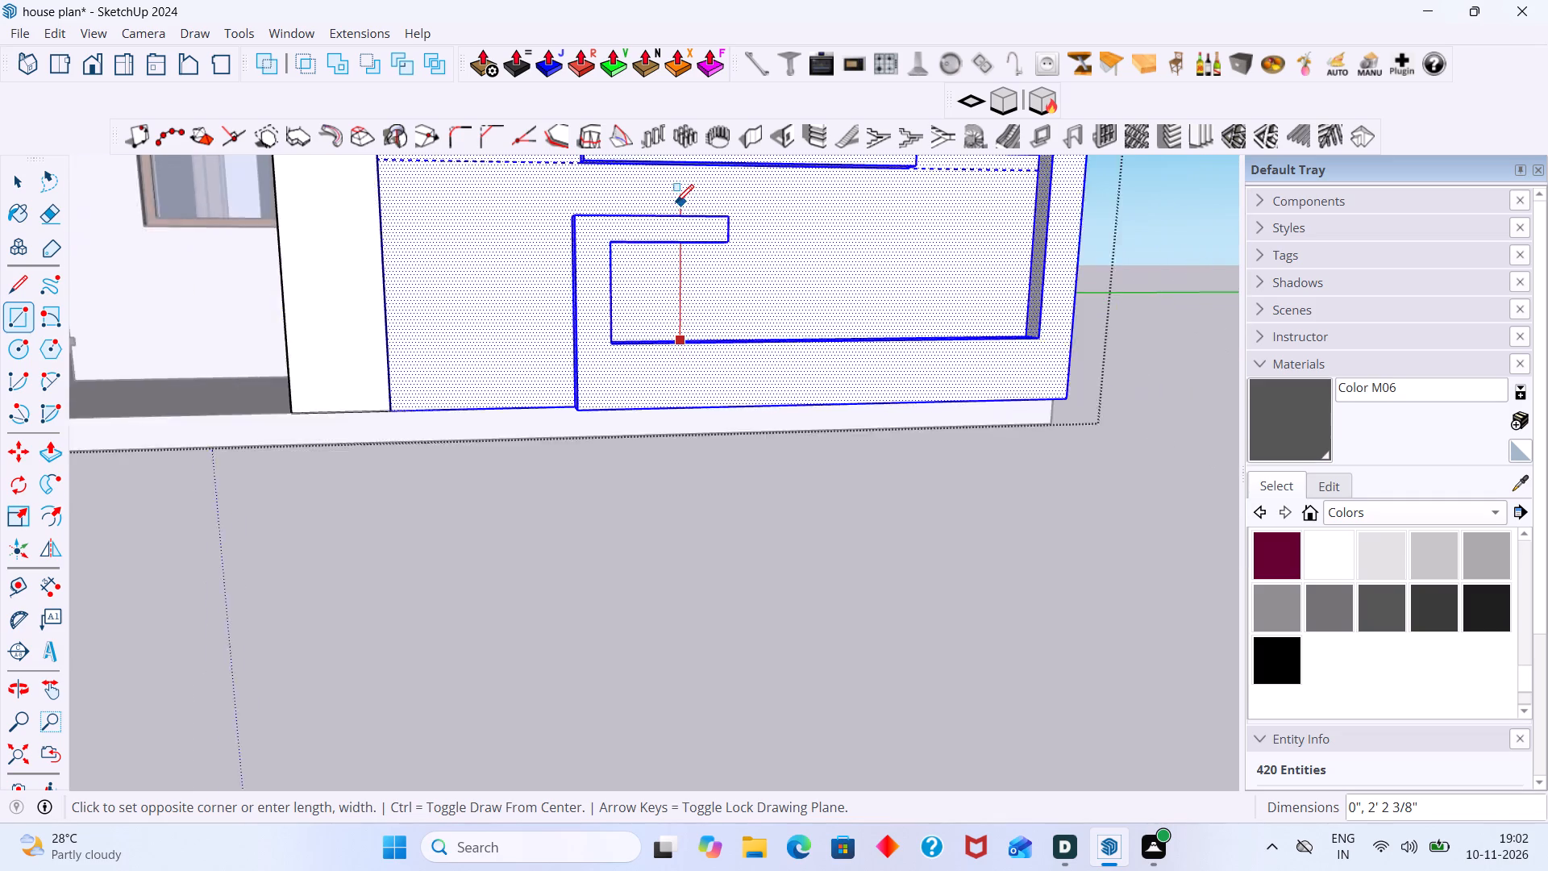
pyautogui.scroll(-3, 676, 202)
pyautogui.moveTo(671, 205); pyautogui.dragTo(630, 305, button='middle')
pyautogui.scroll(1, 637, 278)
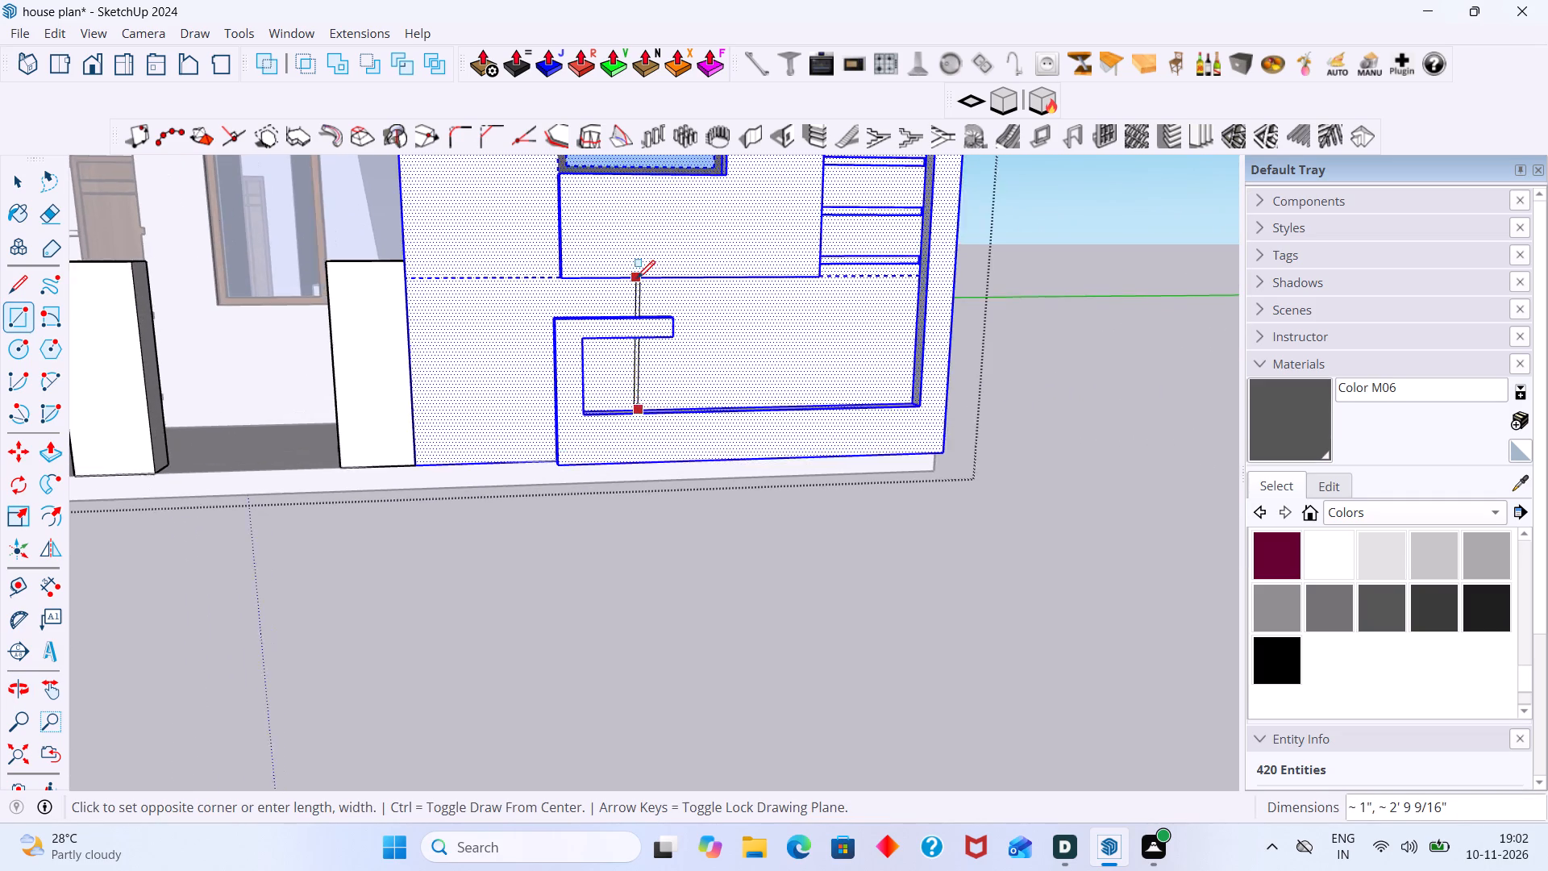
pyautogui.scroll(2, 635, 277)
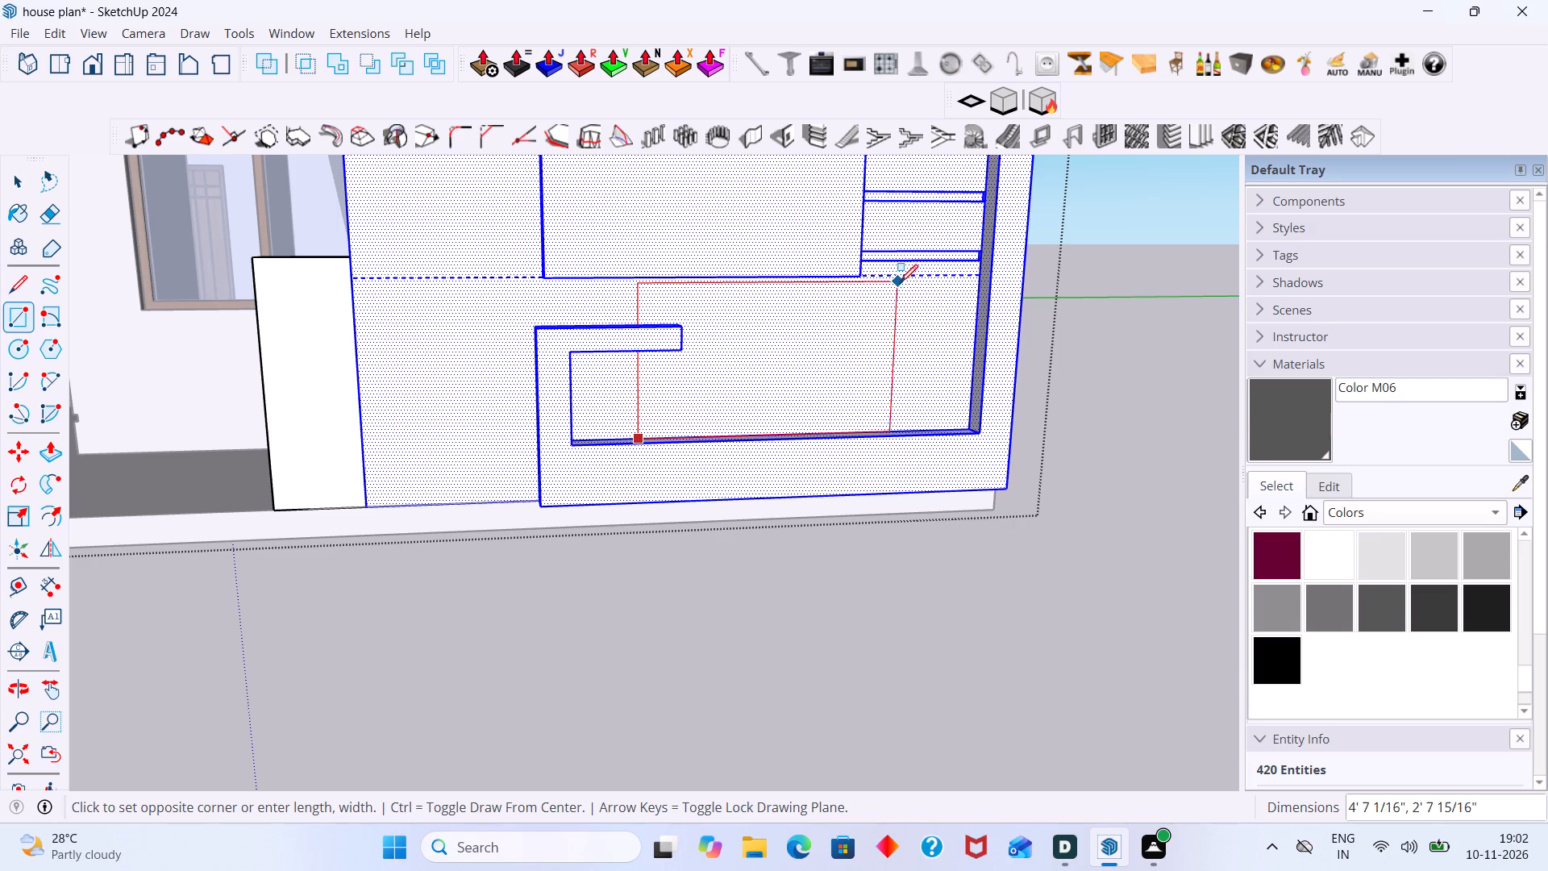
pyautogui.click(980, 273)
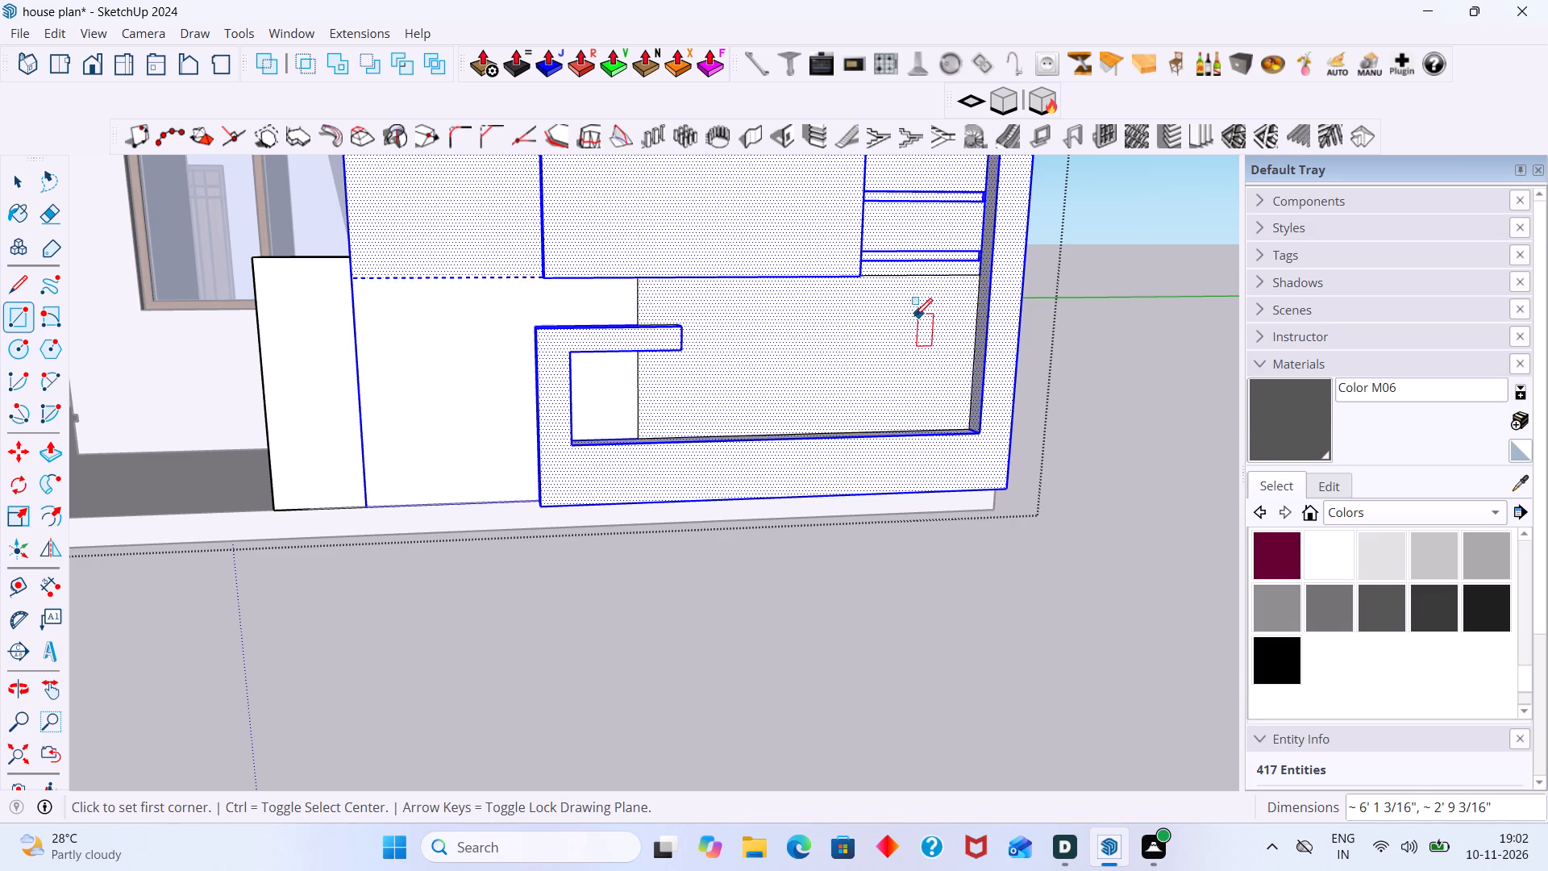
pyautogui.press('space')
# Extrude the new rectangle 5" outward, flush with the low block's front face, and leave the wall group.
pyautogui.click(812, 352)
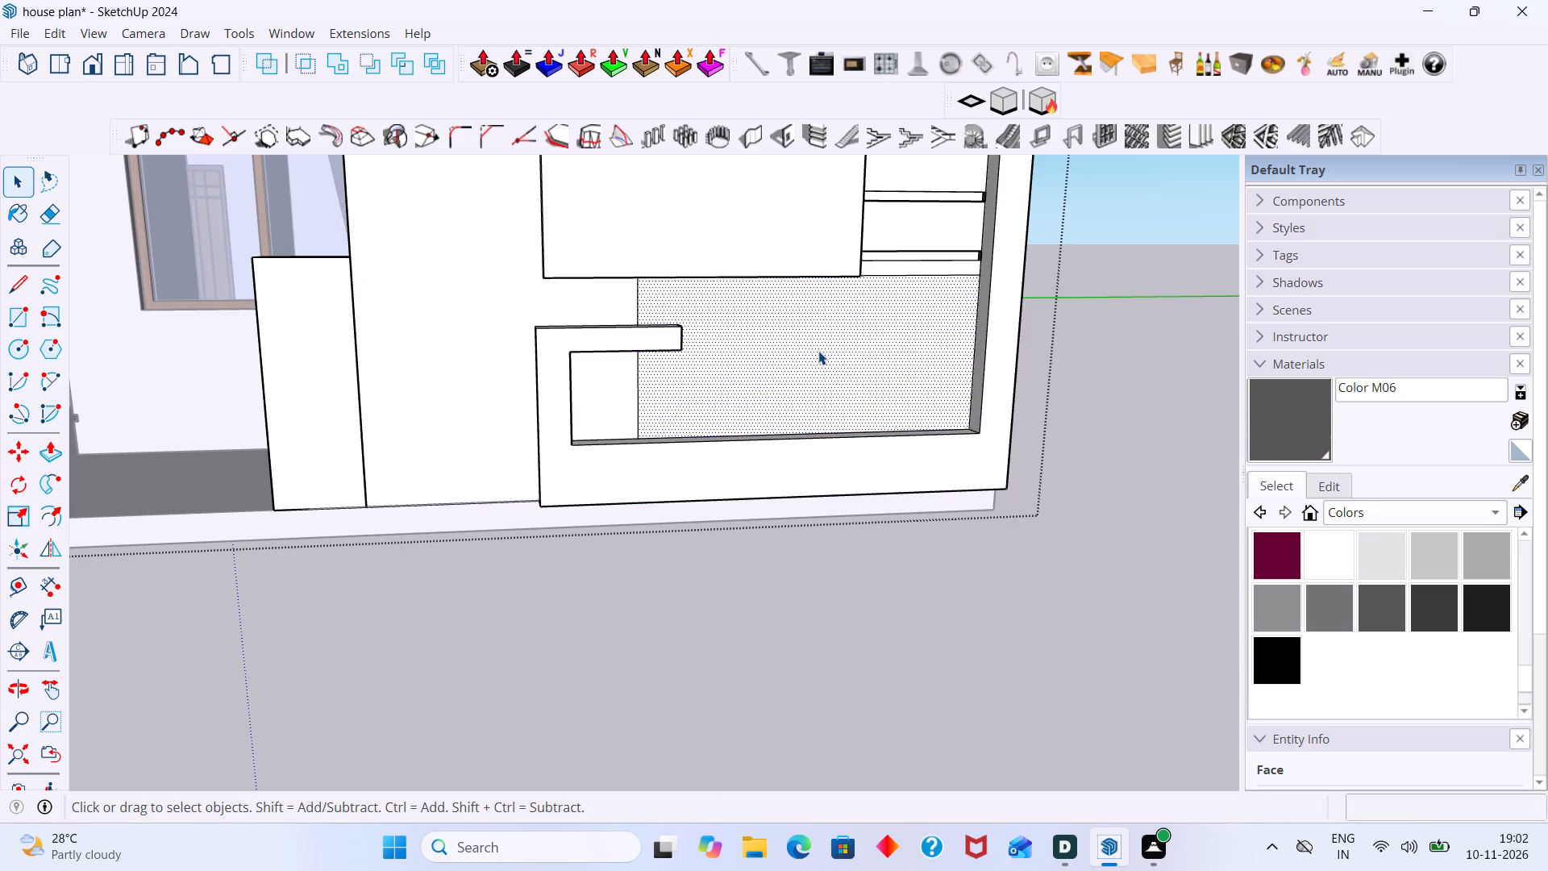
pyautogui.press('p')
pyautogui.click(818, 349)
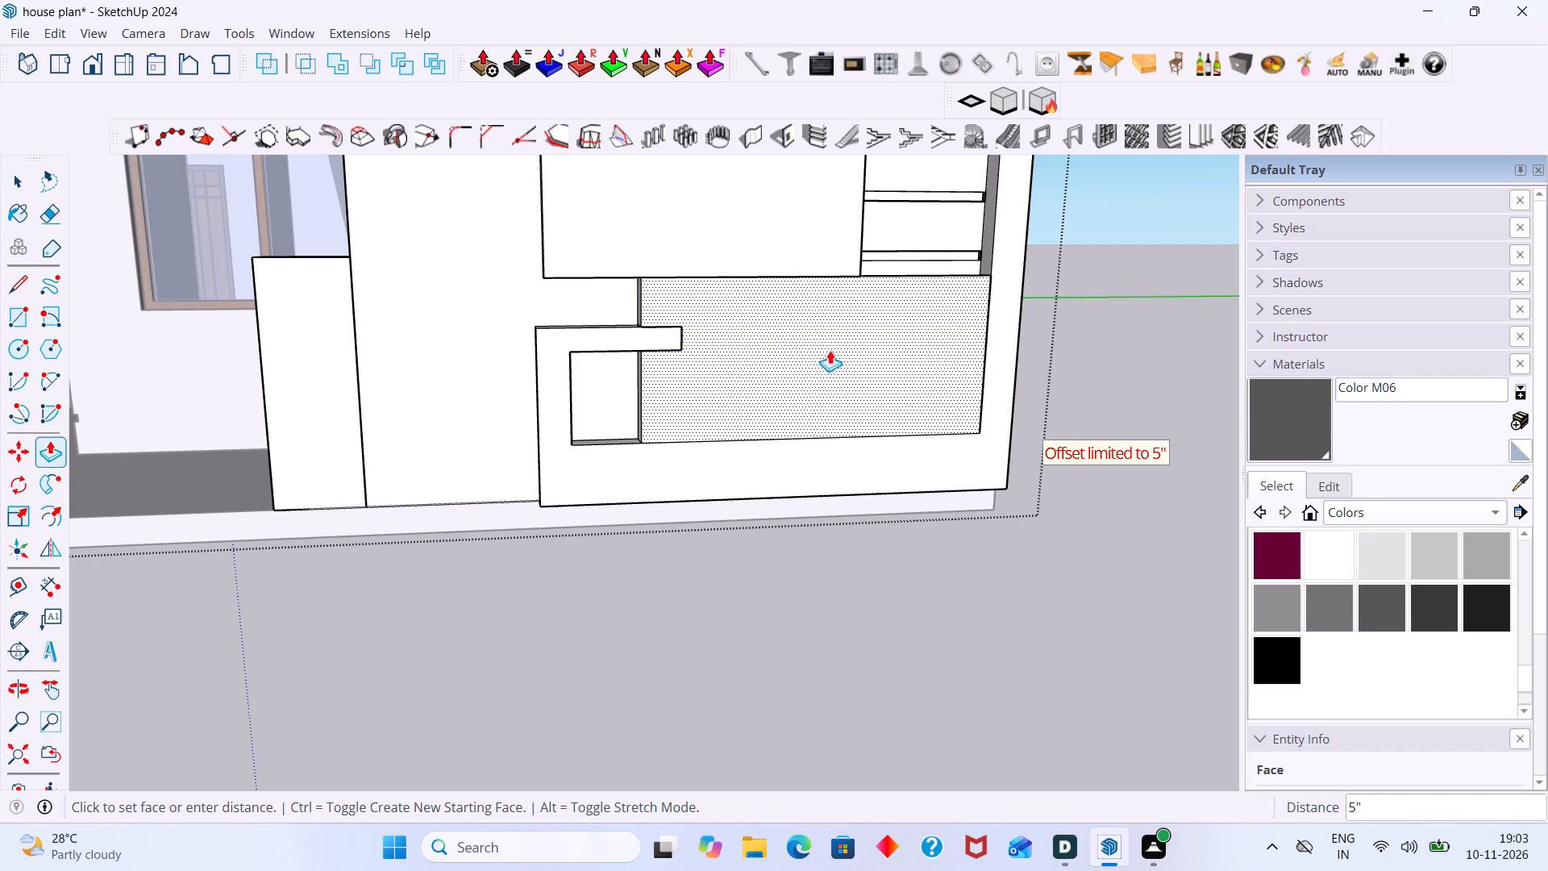
pyautogui.moveTo(648, 439); pyautogui.dragTo(813, 449, button='middle')
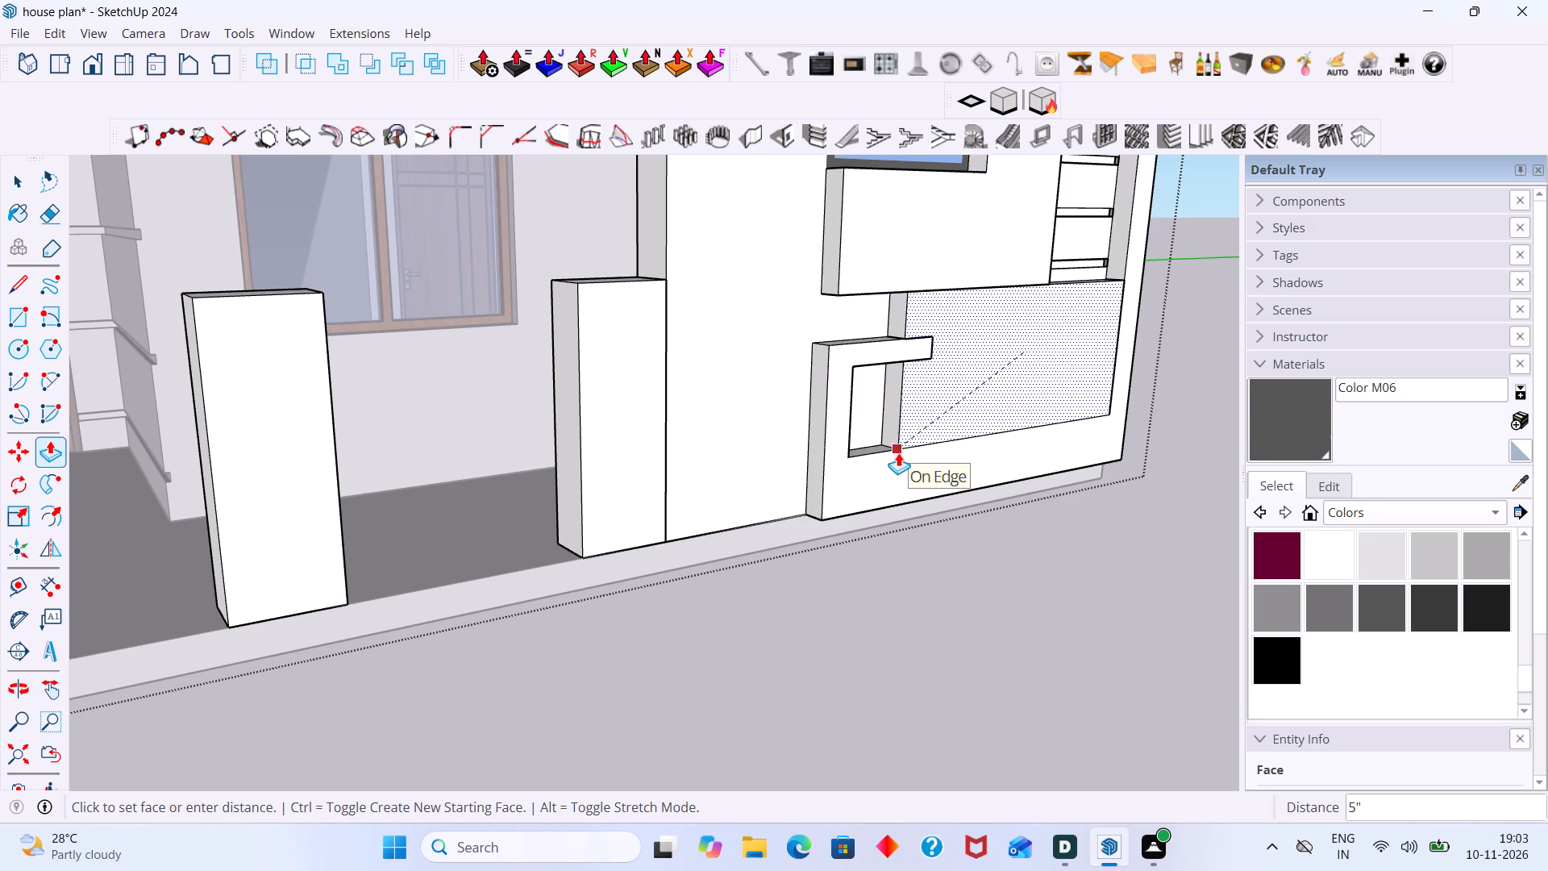
pyautogui.click(902, 448)
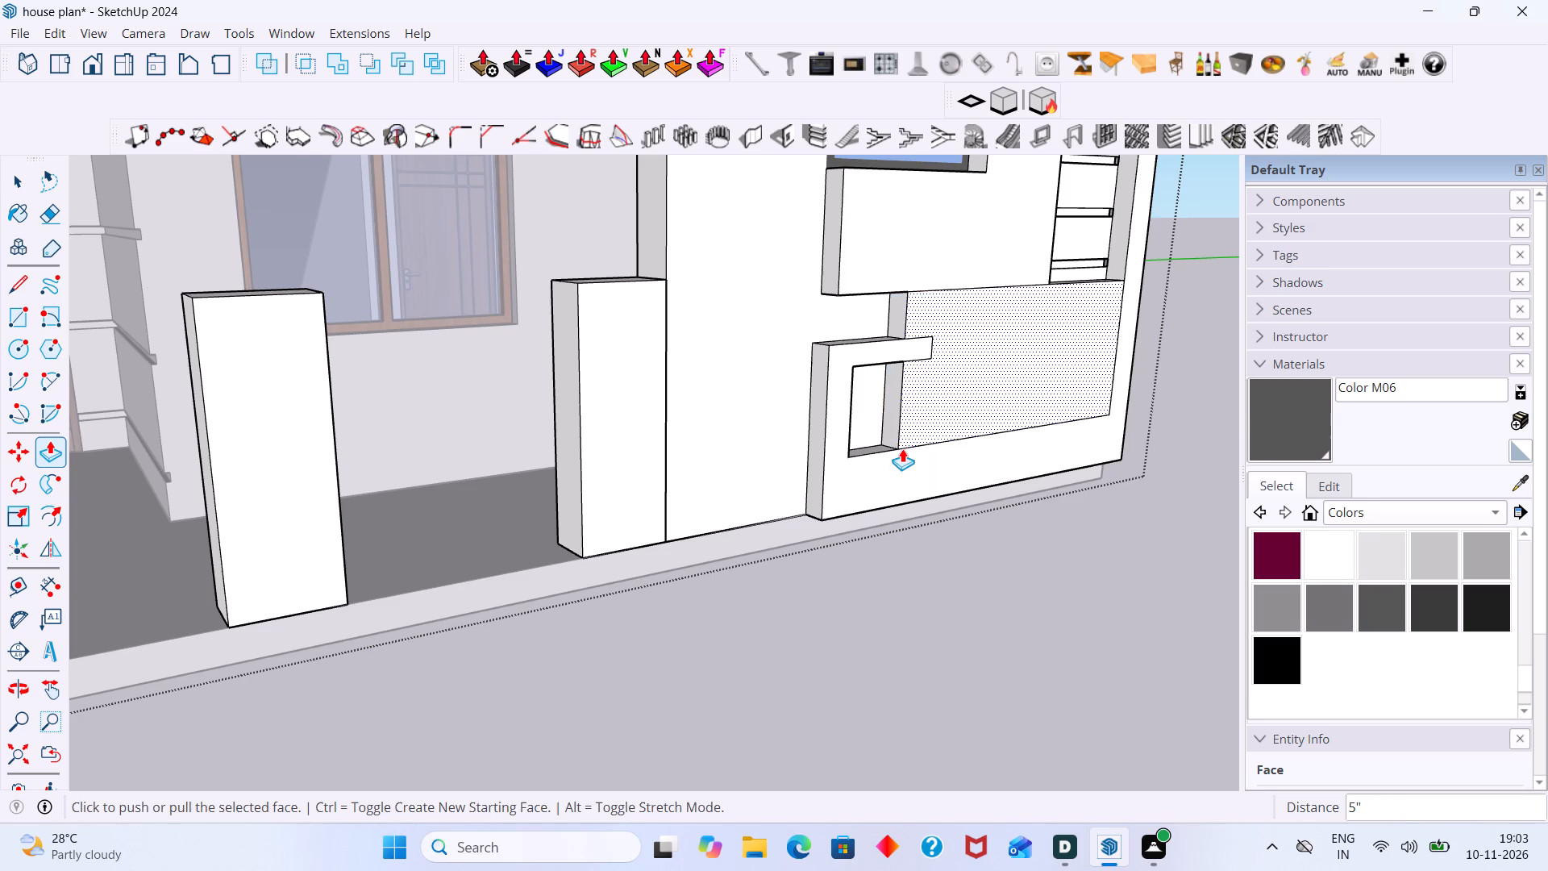
pyautogui.press('space')
pyautogui.moveTo(930, 431); pyautogui.dragTo(785, 428, button='middle')
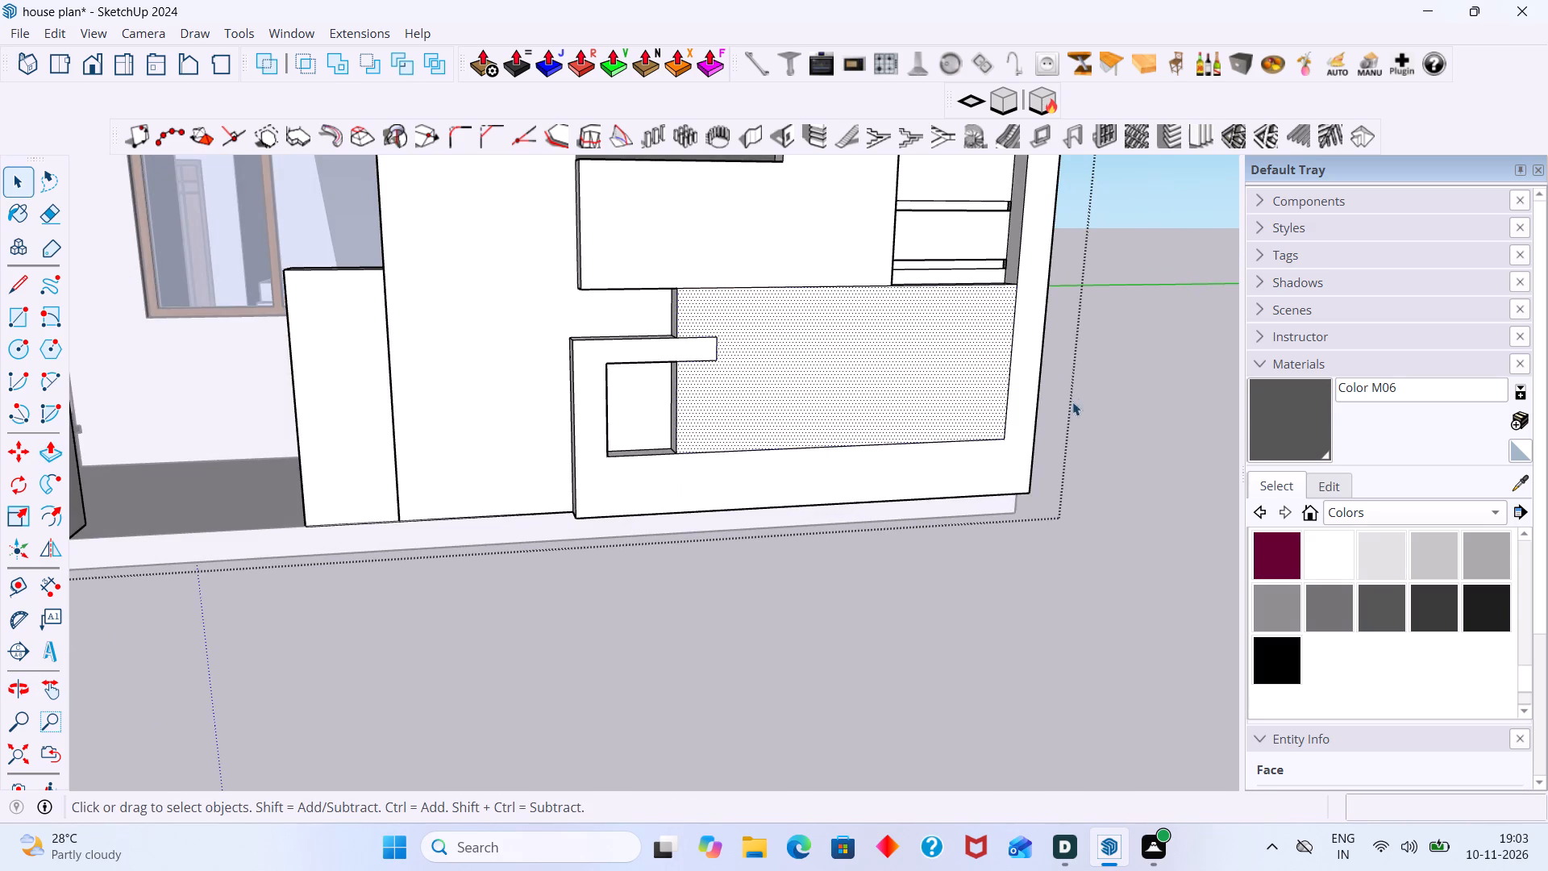
pyautogui.click(1084, 389)
# Examine how the new panel meets the window box, the slatted recess and the hooked frame.
pyautogui.moveTo(855, 335); pyautogui.dragTo(812, 412, button='middle')
pyautogui.scroll(2, 873, 416)
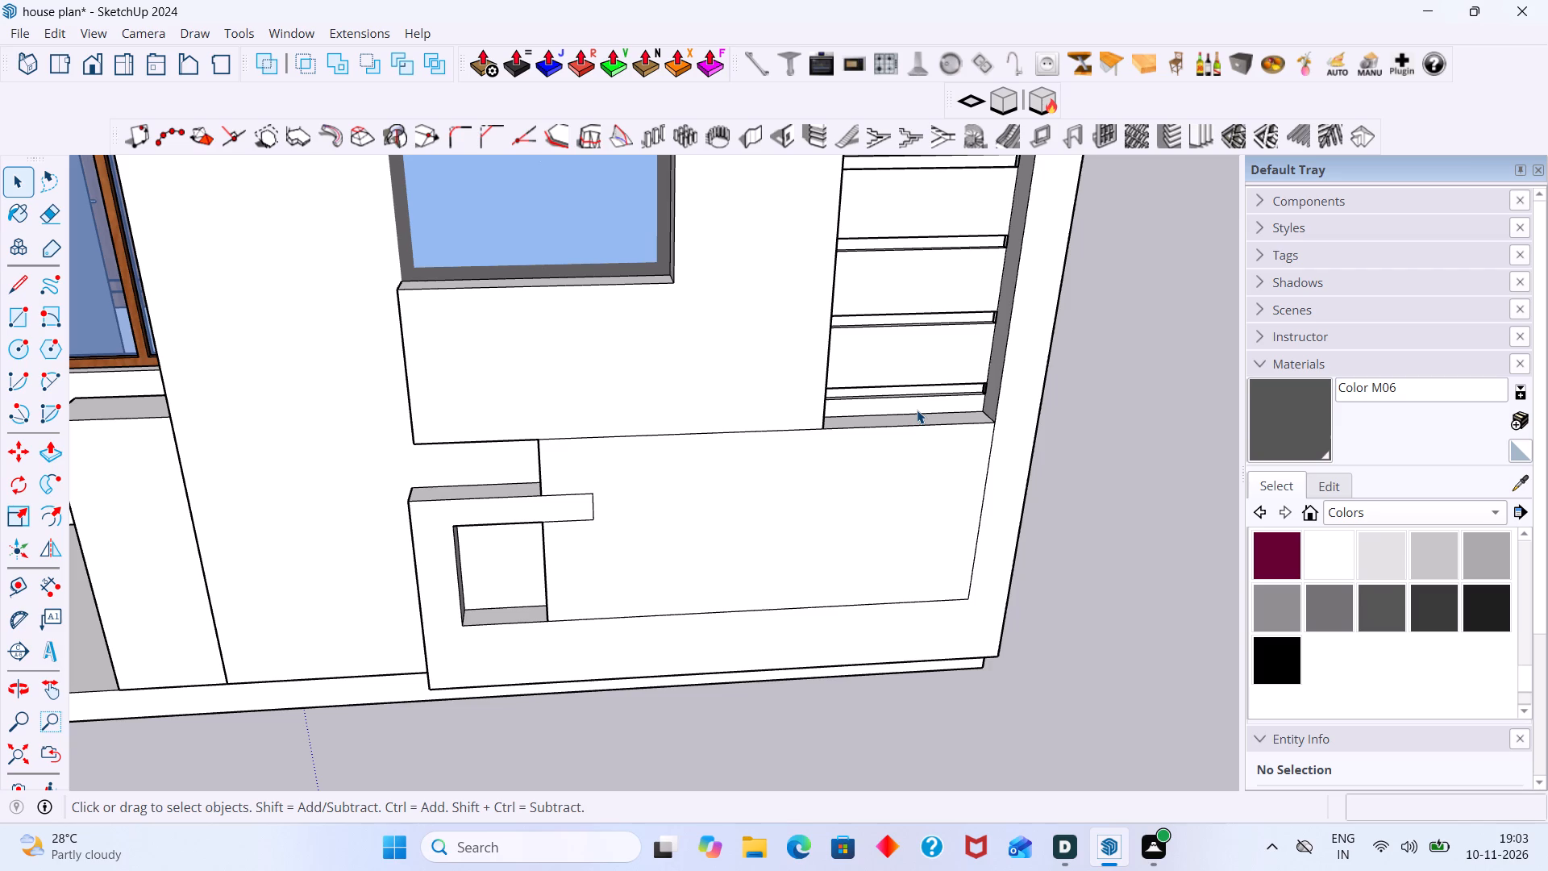
pyautogui.moveTo(763, 435); pyautogui.dragTo(660, 482, button='middle')
pyautogui.scroll(2, 753, 519)
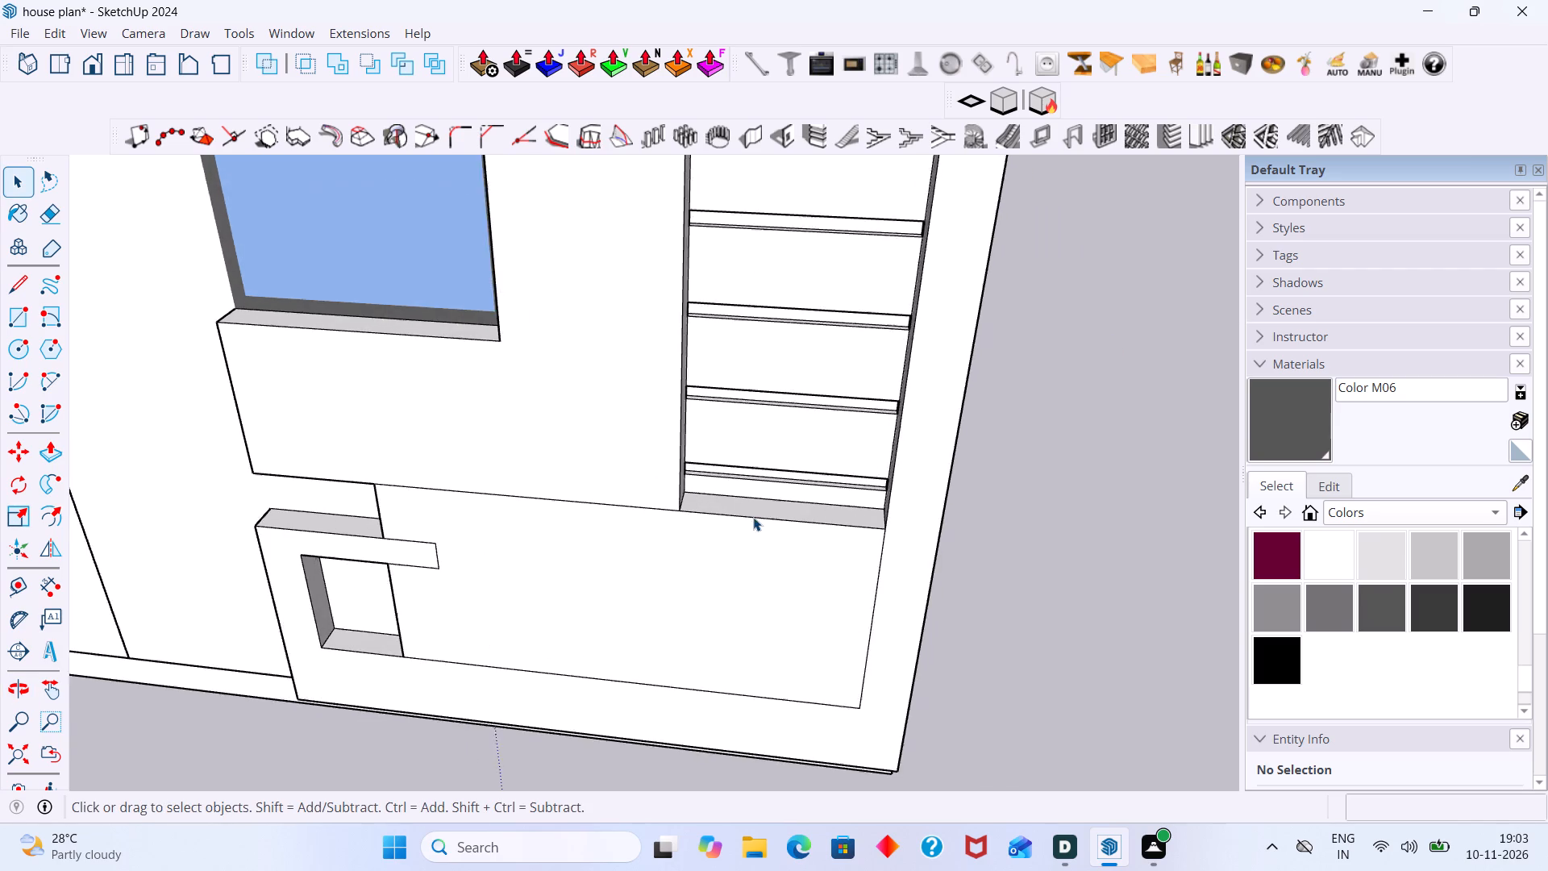
pyautogui.scroll(5, 753, 517)
pyautogui.scroll(5, 632, 511)
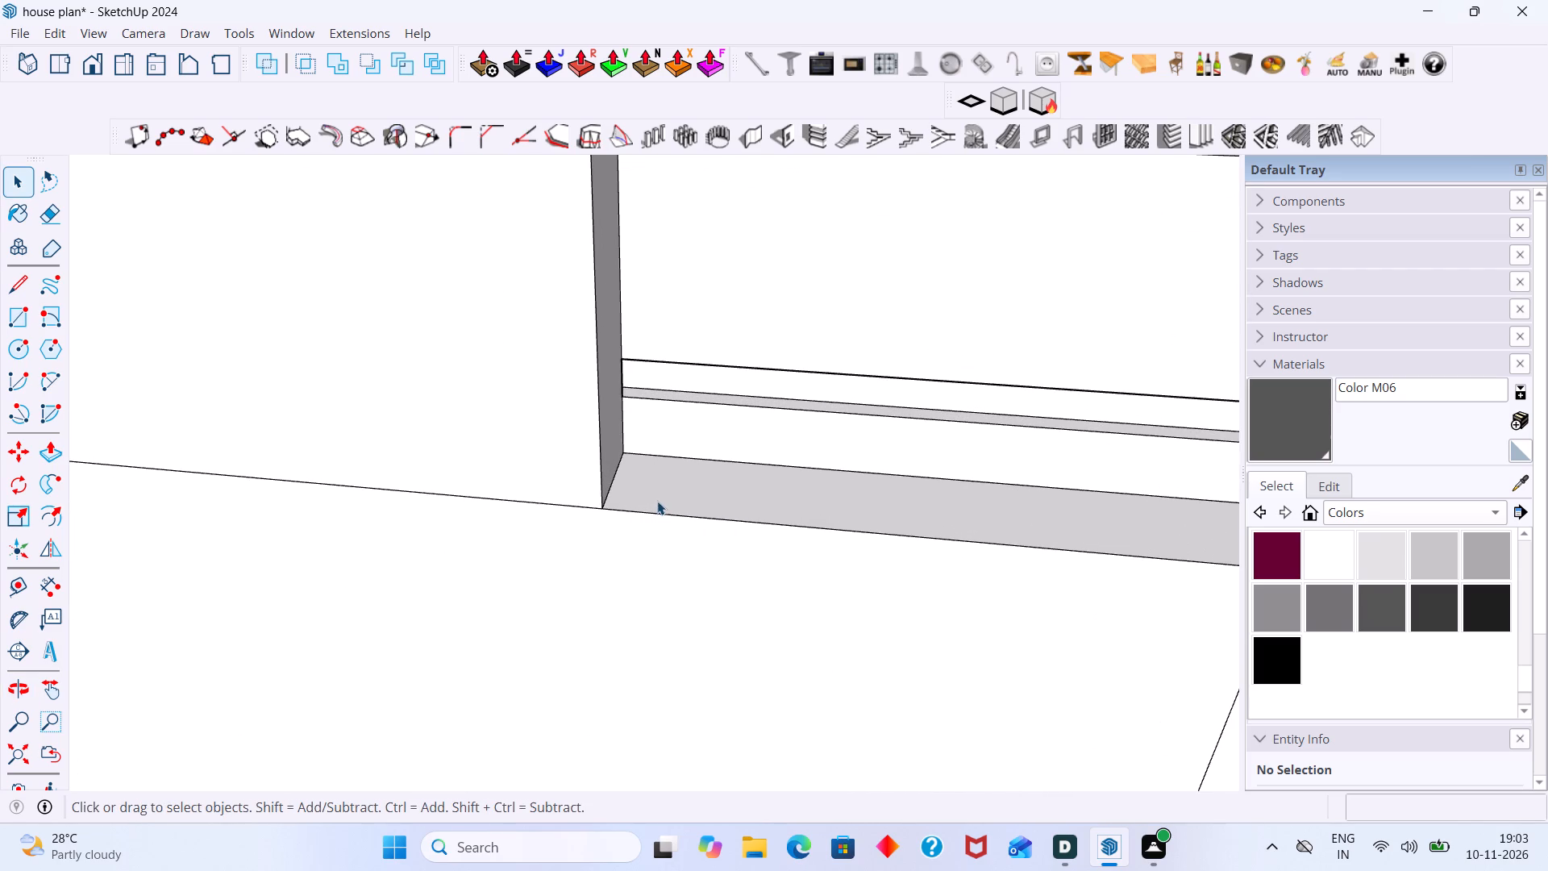
pyautogui.scroll(-12, 687, 474)
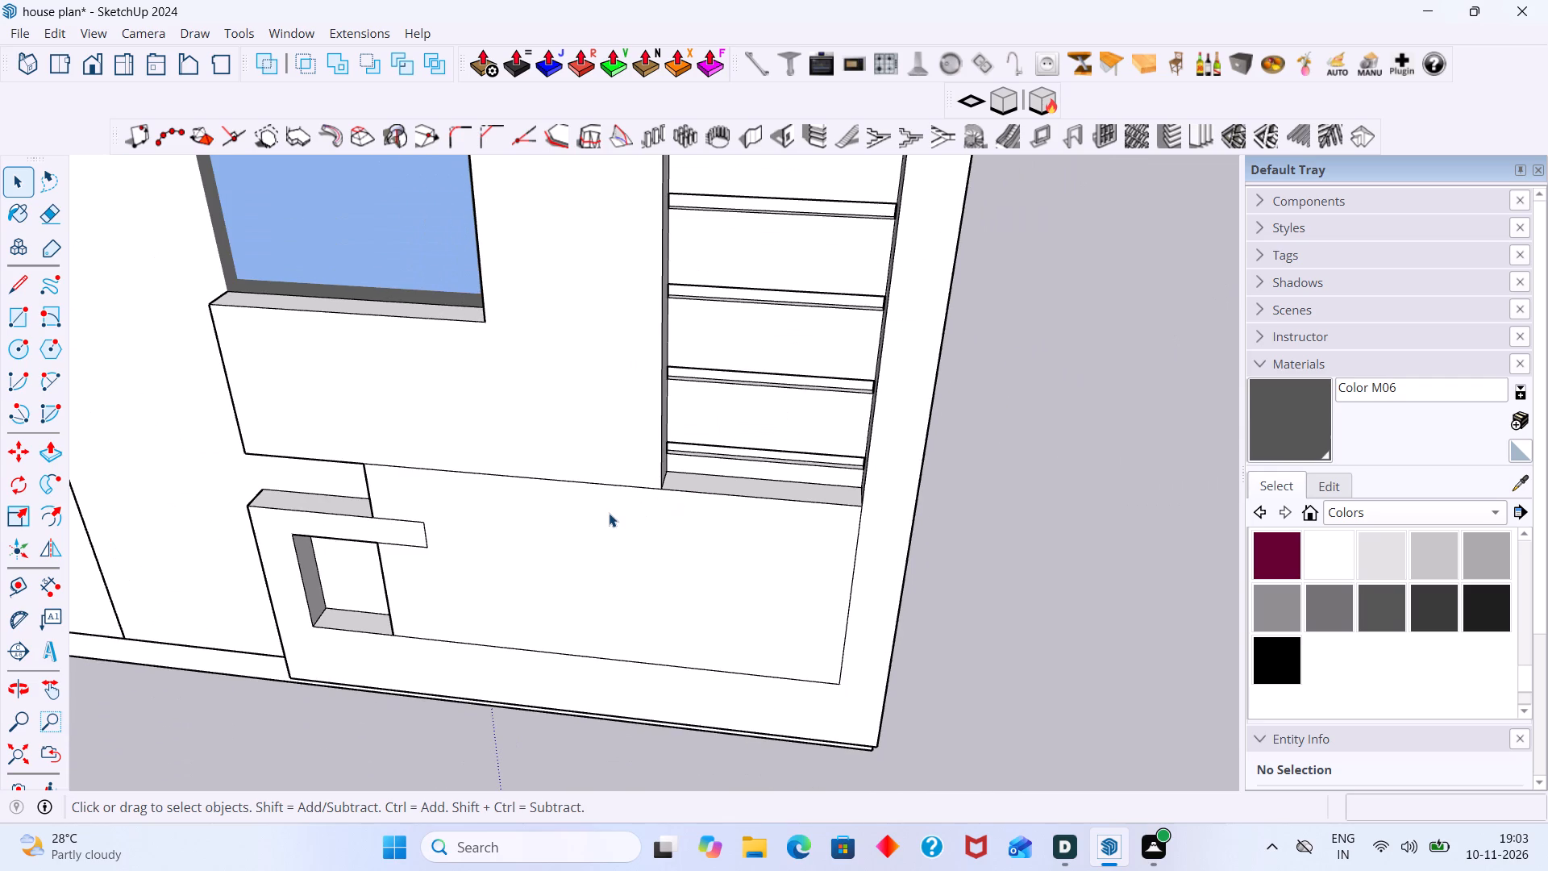
pyautogui.scroll(3, 418, 539)
pyautogui.moveTo(466, 460); pyautogui.dragTo(488, 441, button='middle')
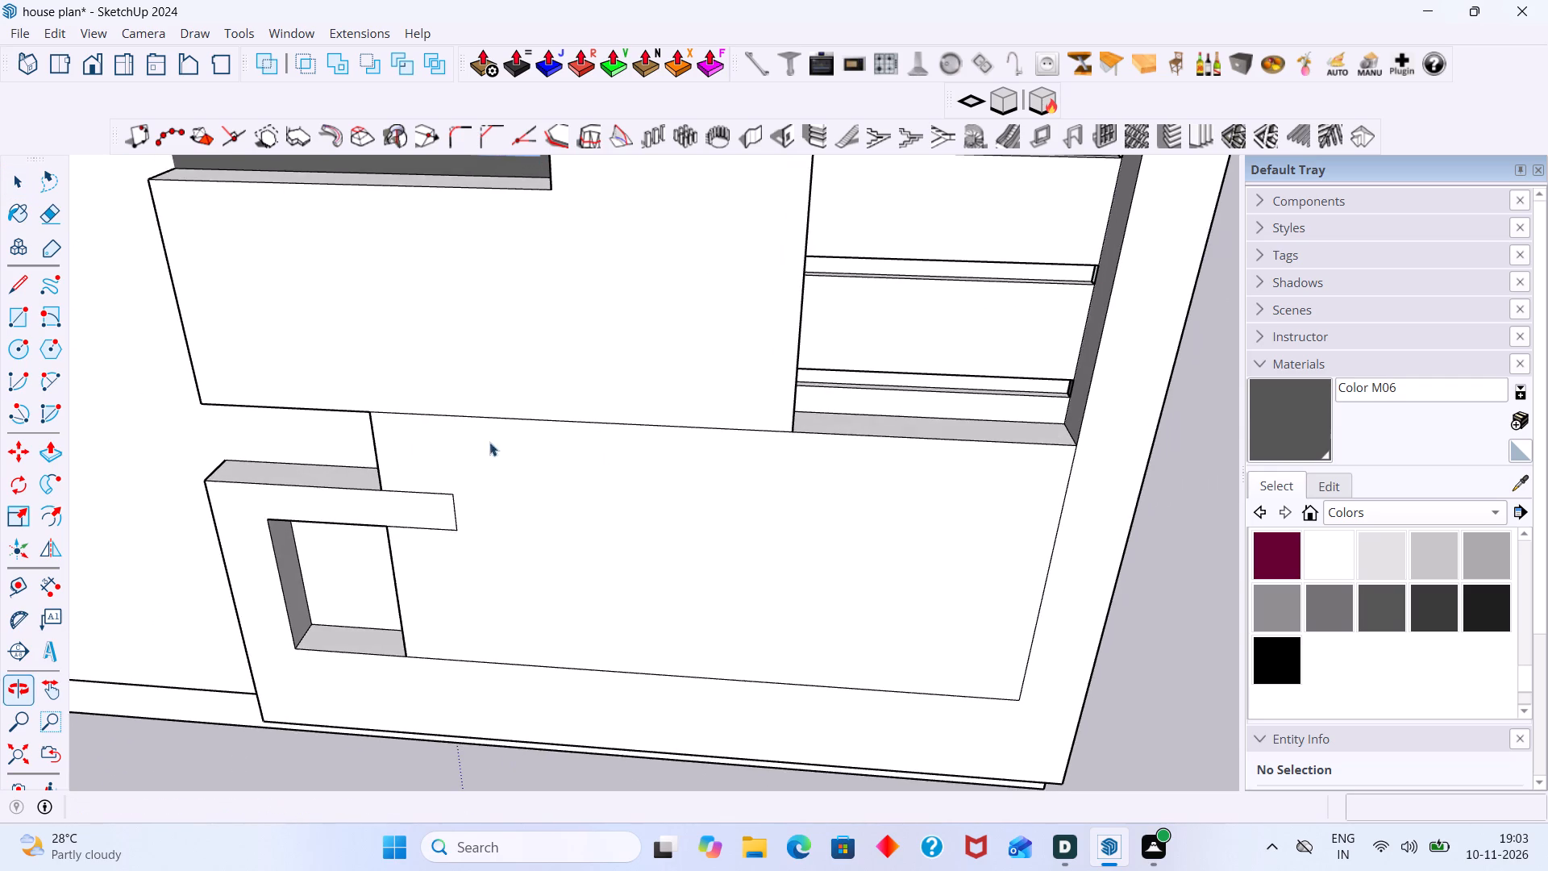
pyautogui.scroll(3, 451, 484)
pyautogui.scroll(-2, 427, 468)
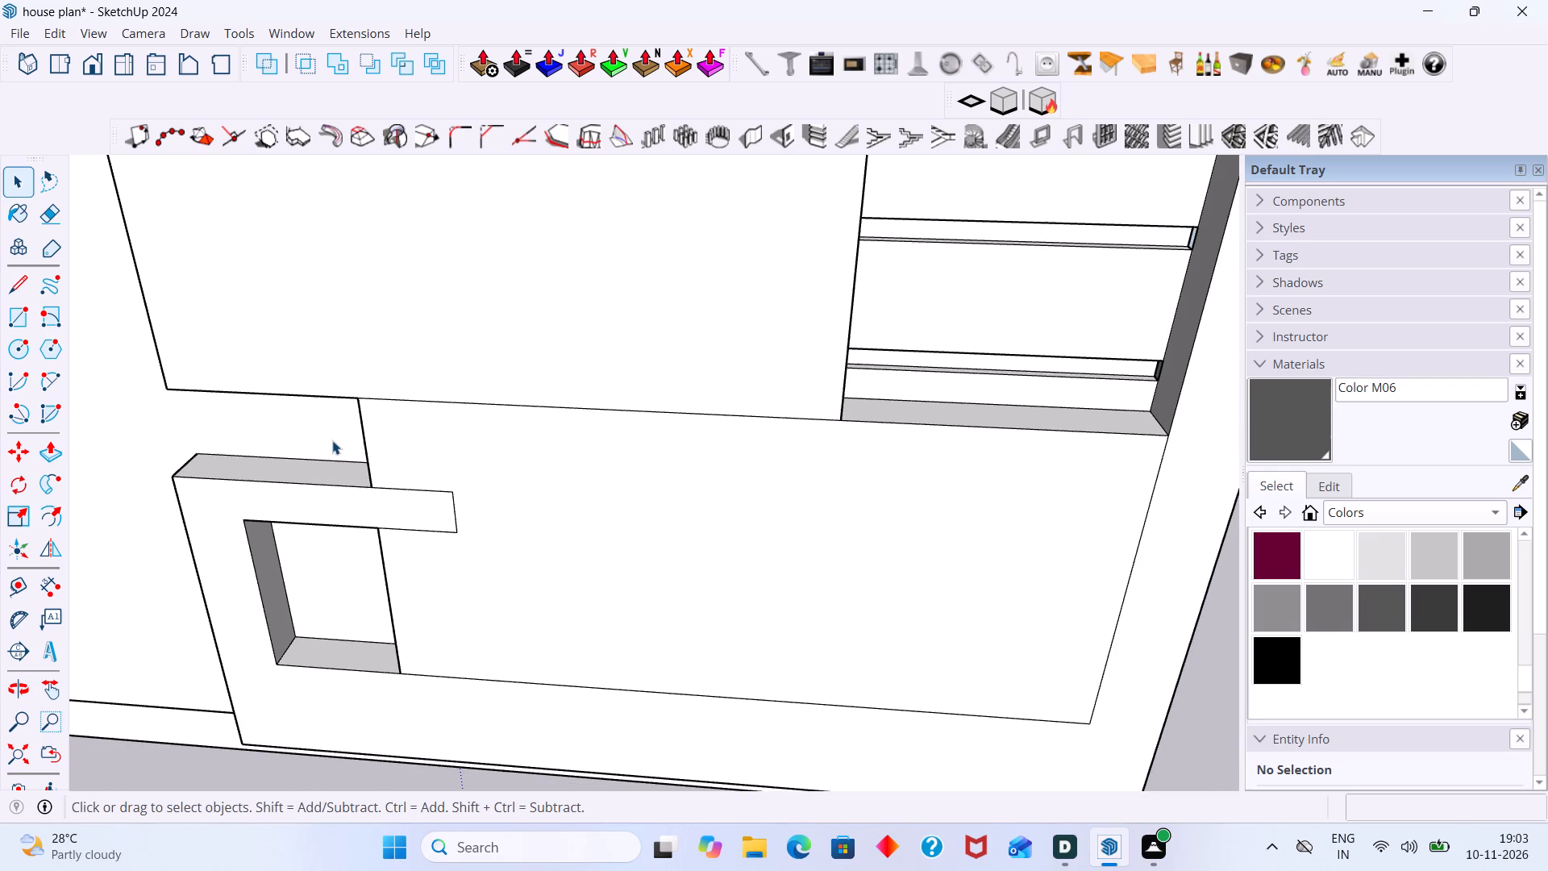
pyautogui.scroll(-4, 289, 458)
pyautogui.scroll(3, 392, 448)
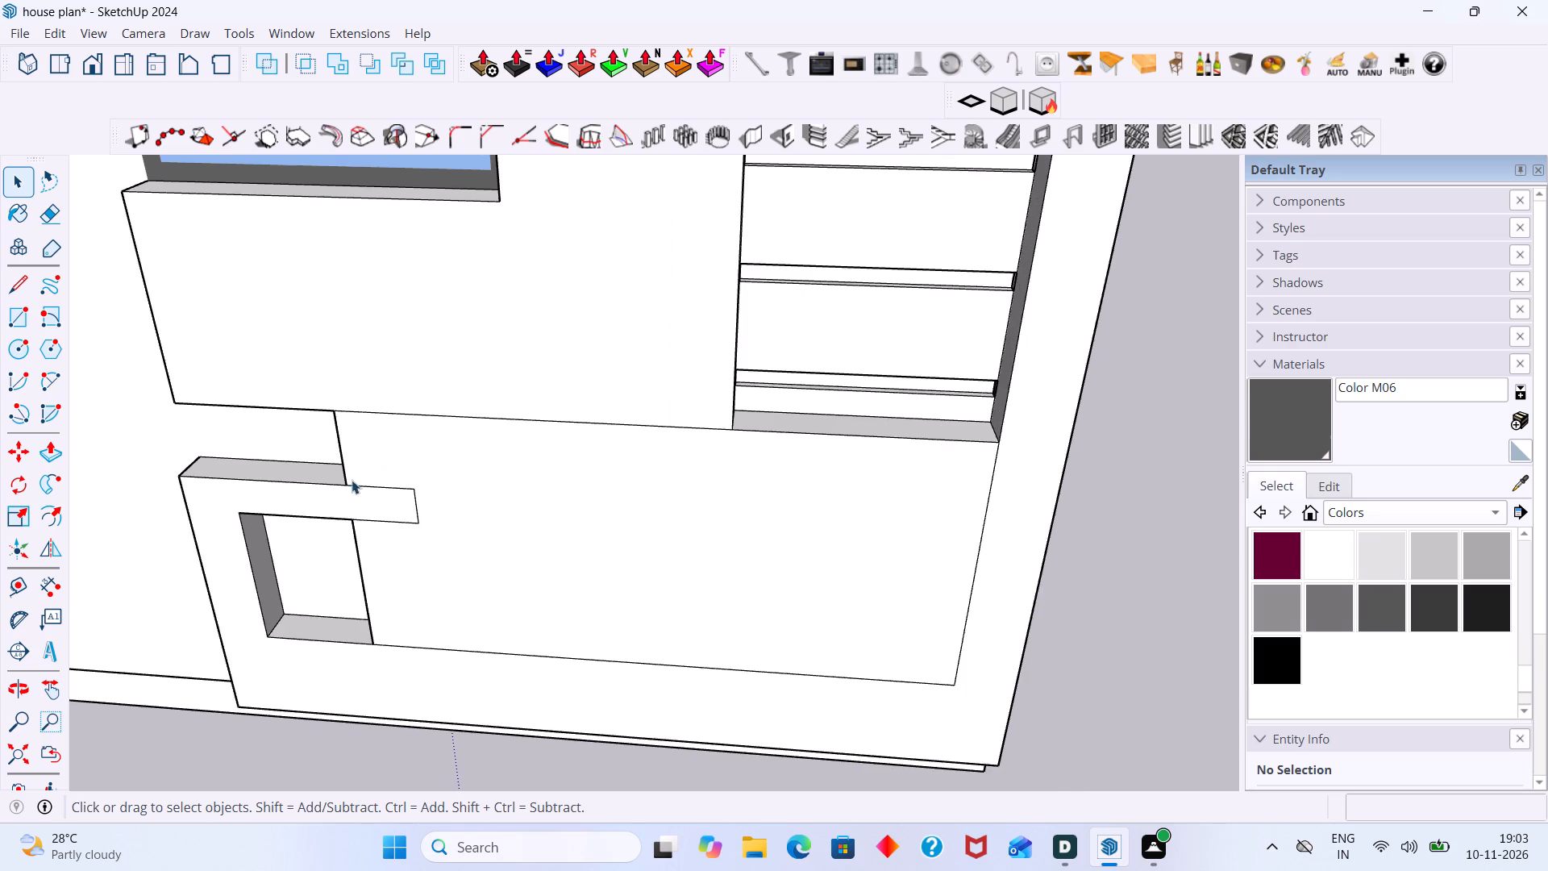
# Open the wall group for editing.
pyautogui.click(329, 509)
pyautogui.doubleClick(329, 509)
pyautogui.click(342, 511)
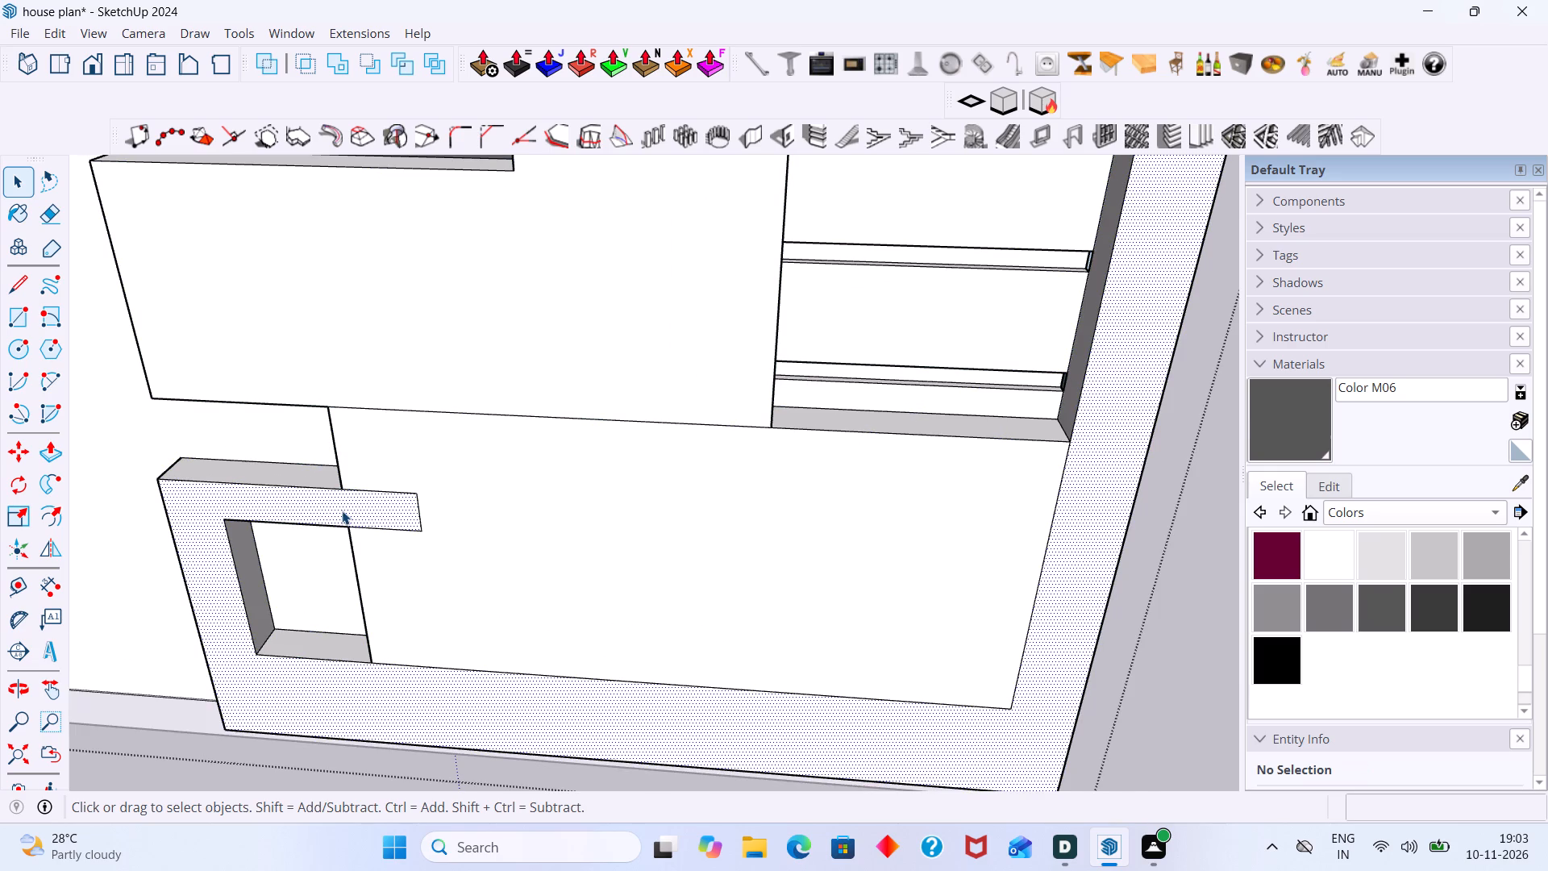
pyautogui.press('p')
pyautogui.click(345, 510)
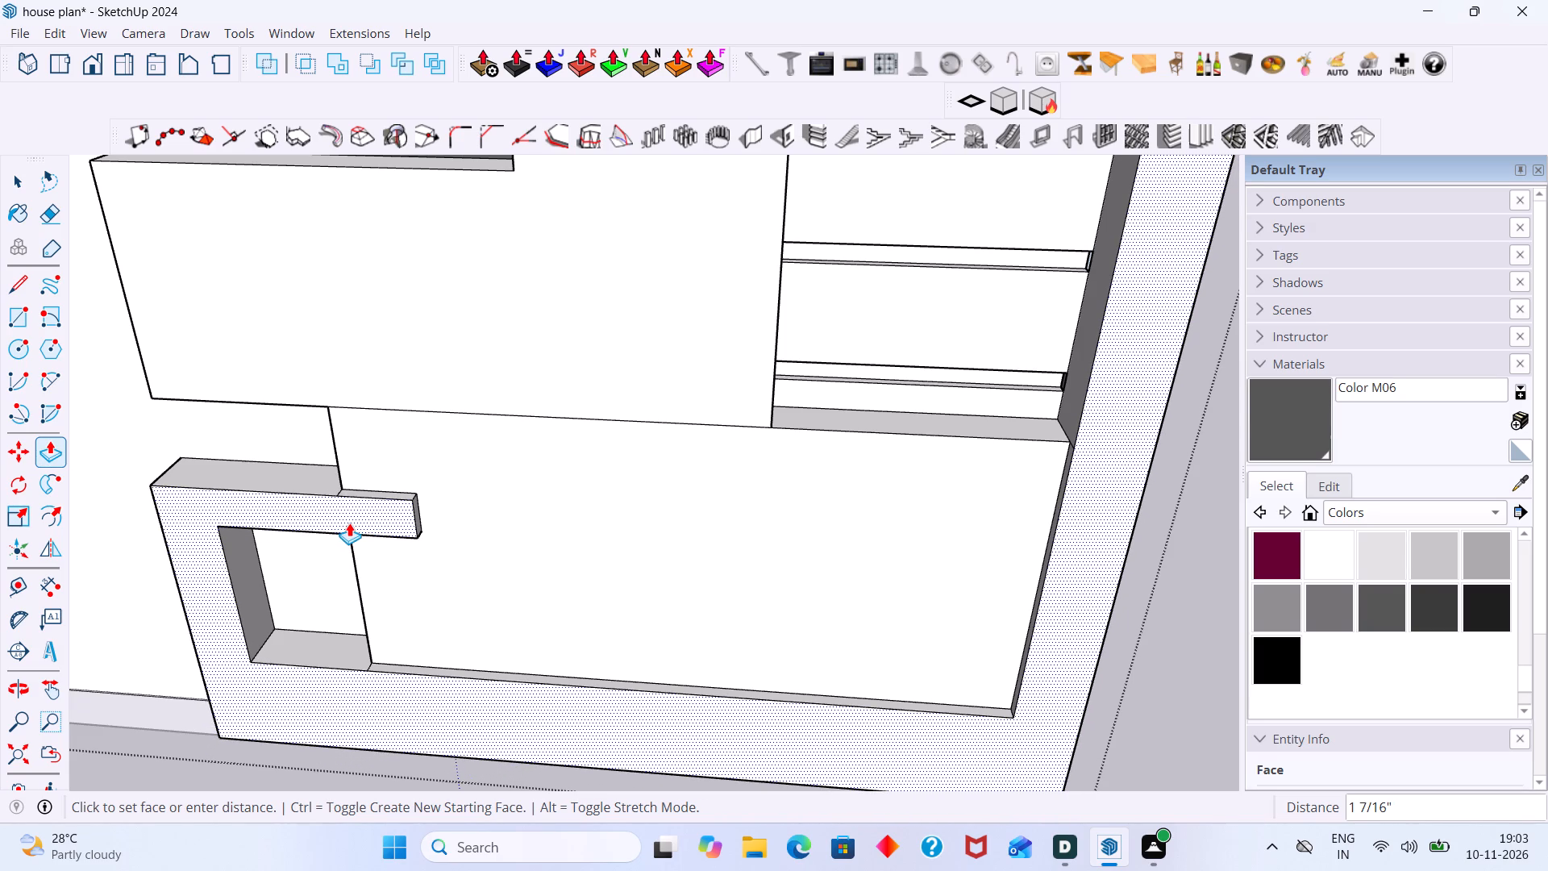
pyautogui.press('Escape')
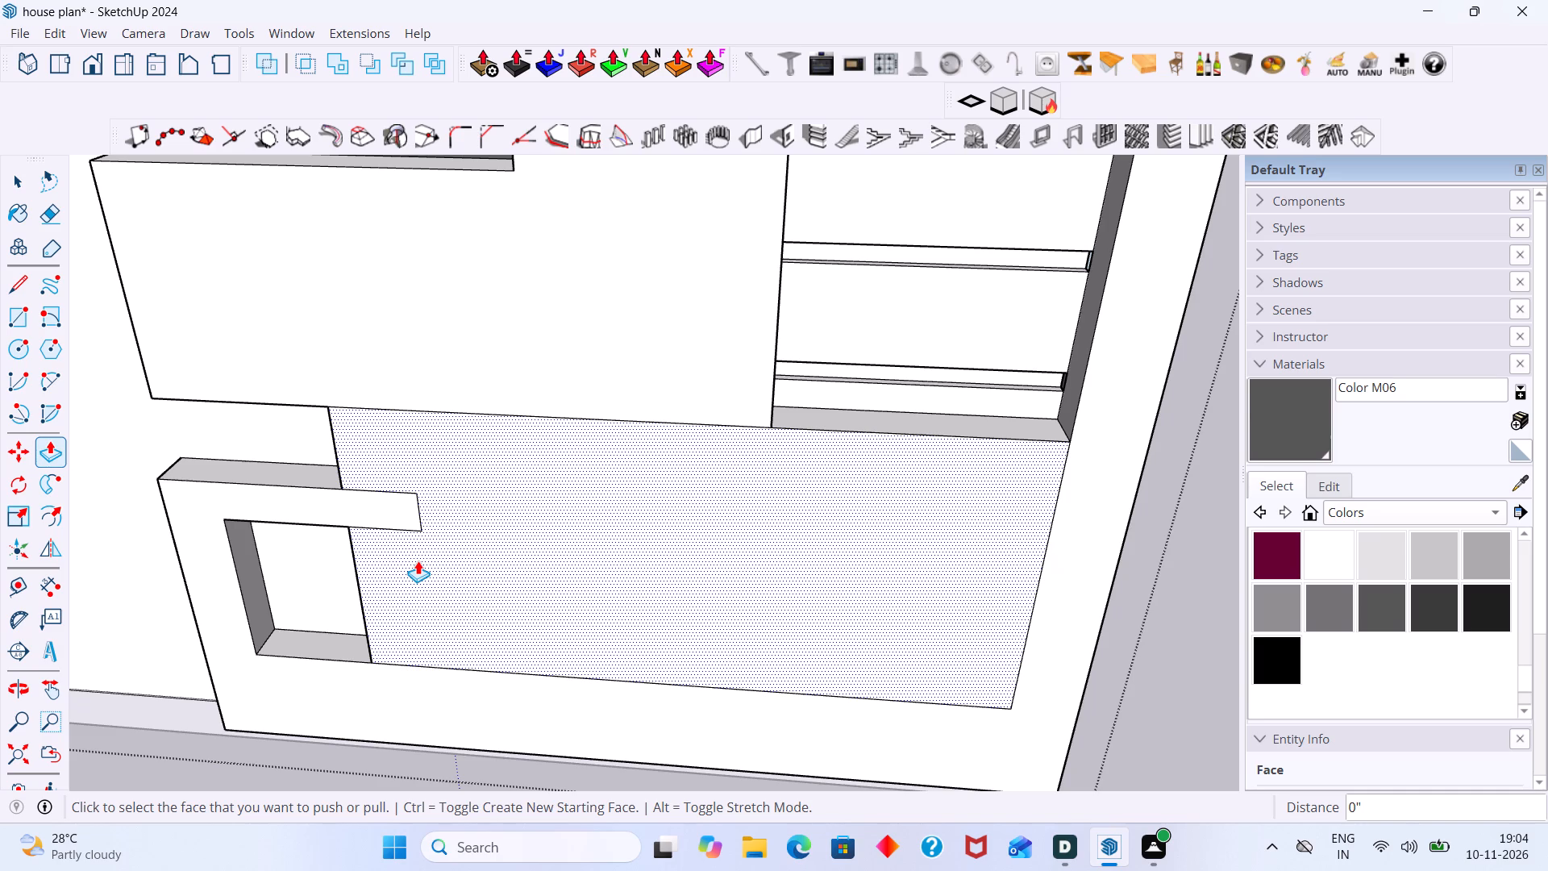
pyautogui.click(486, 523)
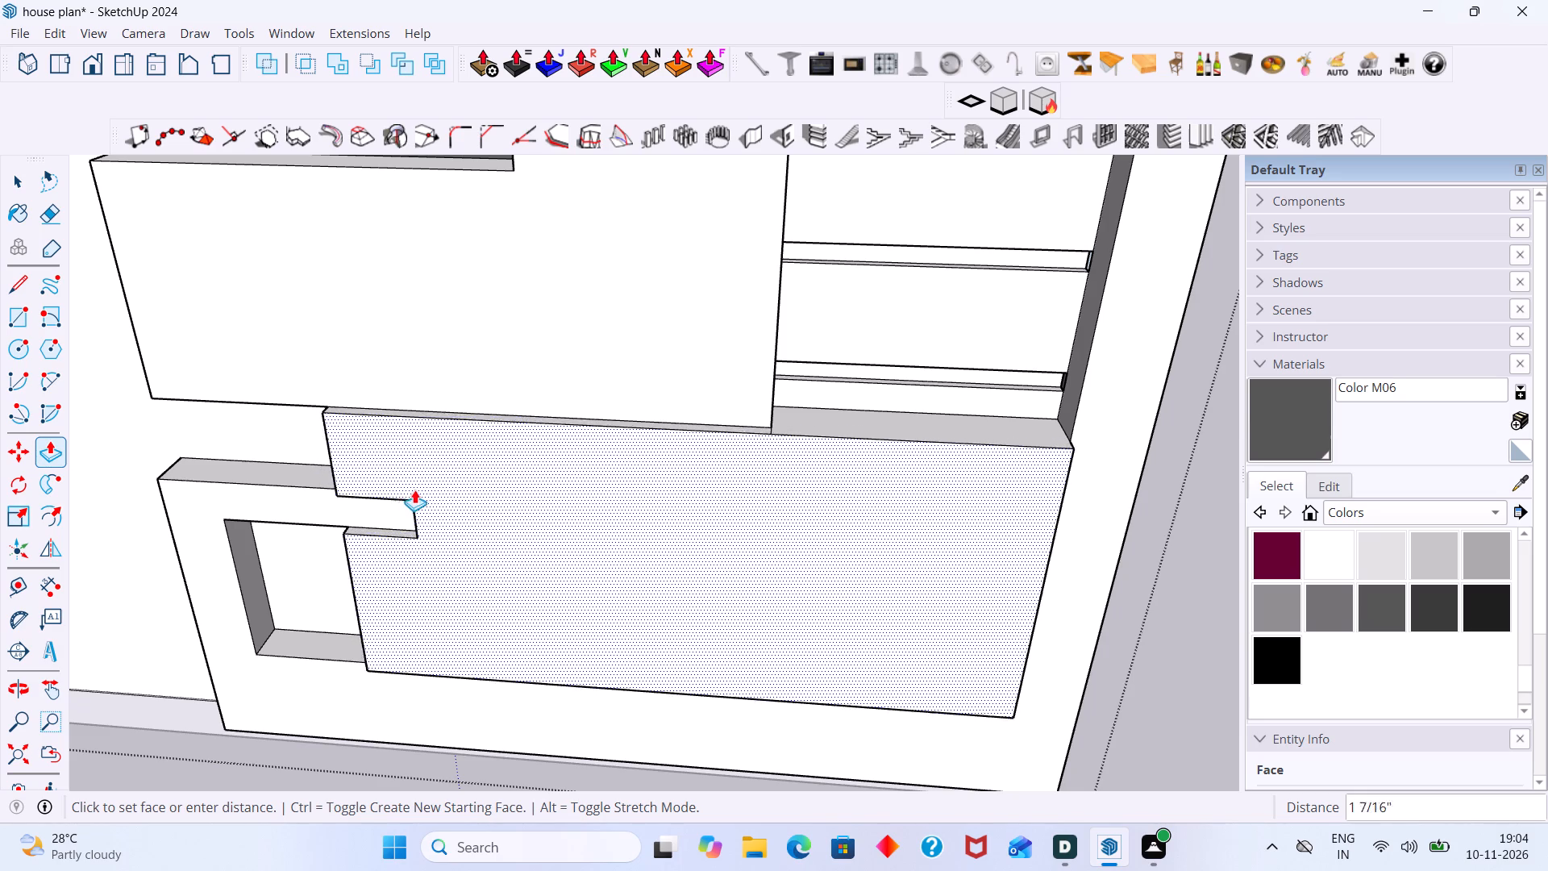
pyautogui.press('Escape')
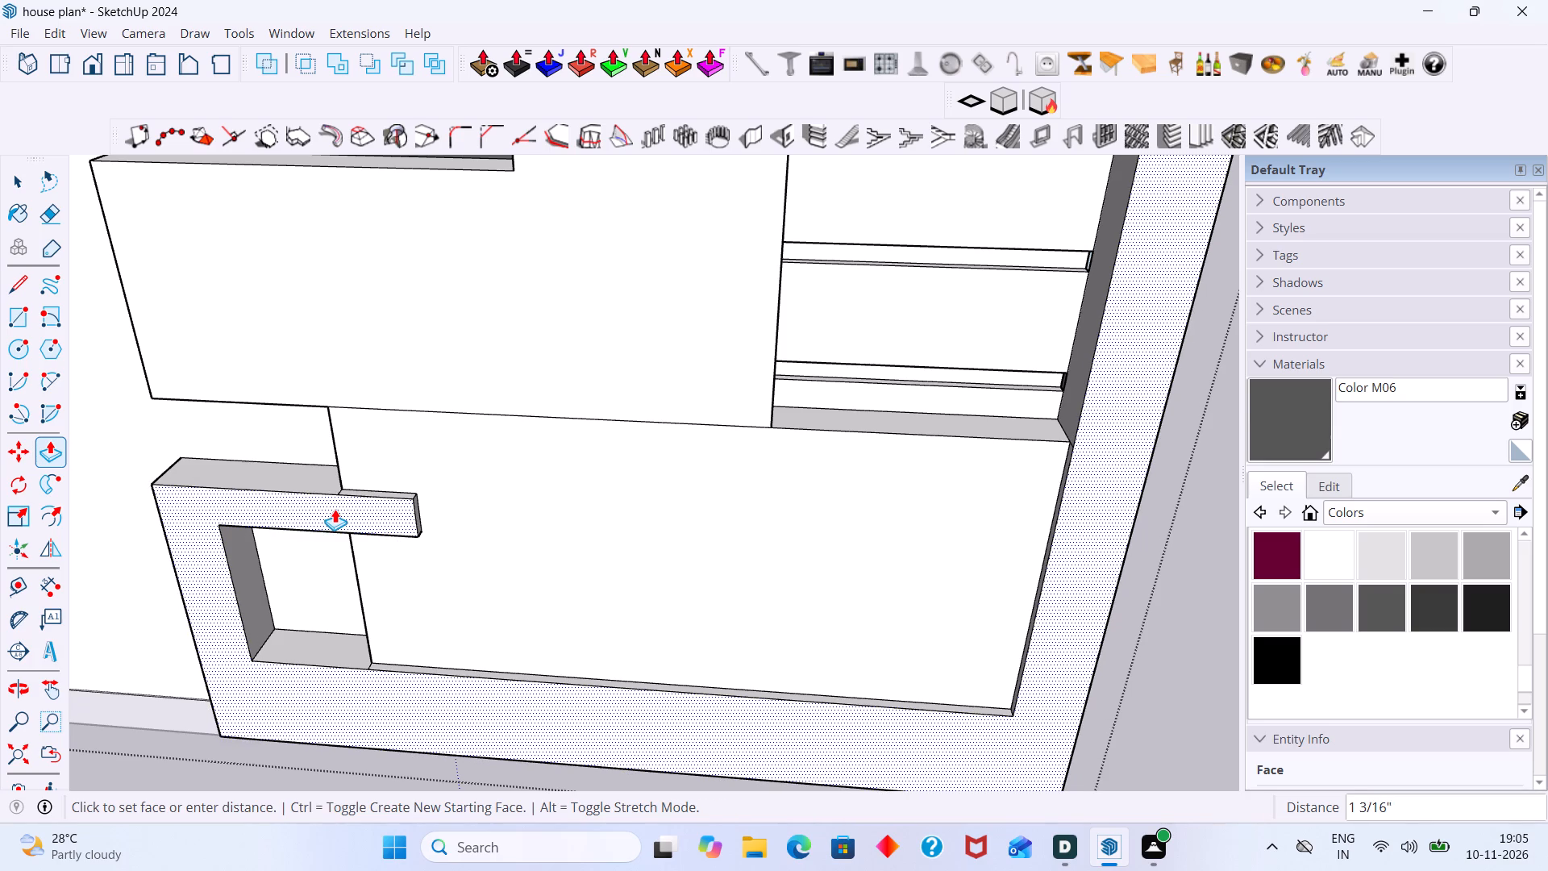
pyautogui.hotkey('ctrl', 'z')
# Push the front face of the window box back about 2 9/16" with Push/Pull.
pyautogui.scroll(-6, 381, 458)
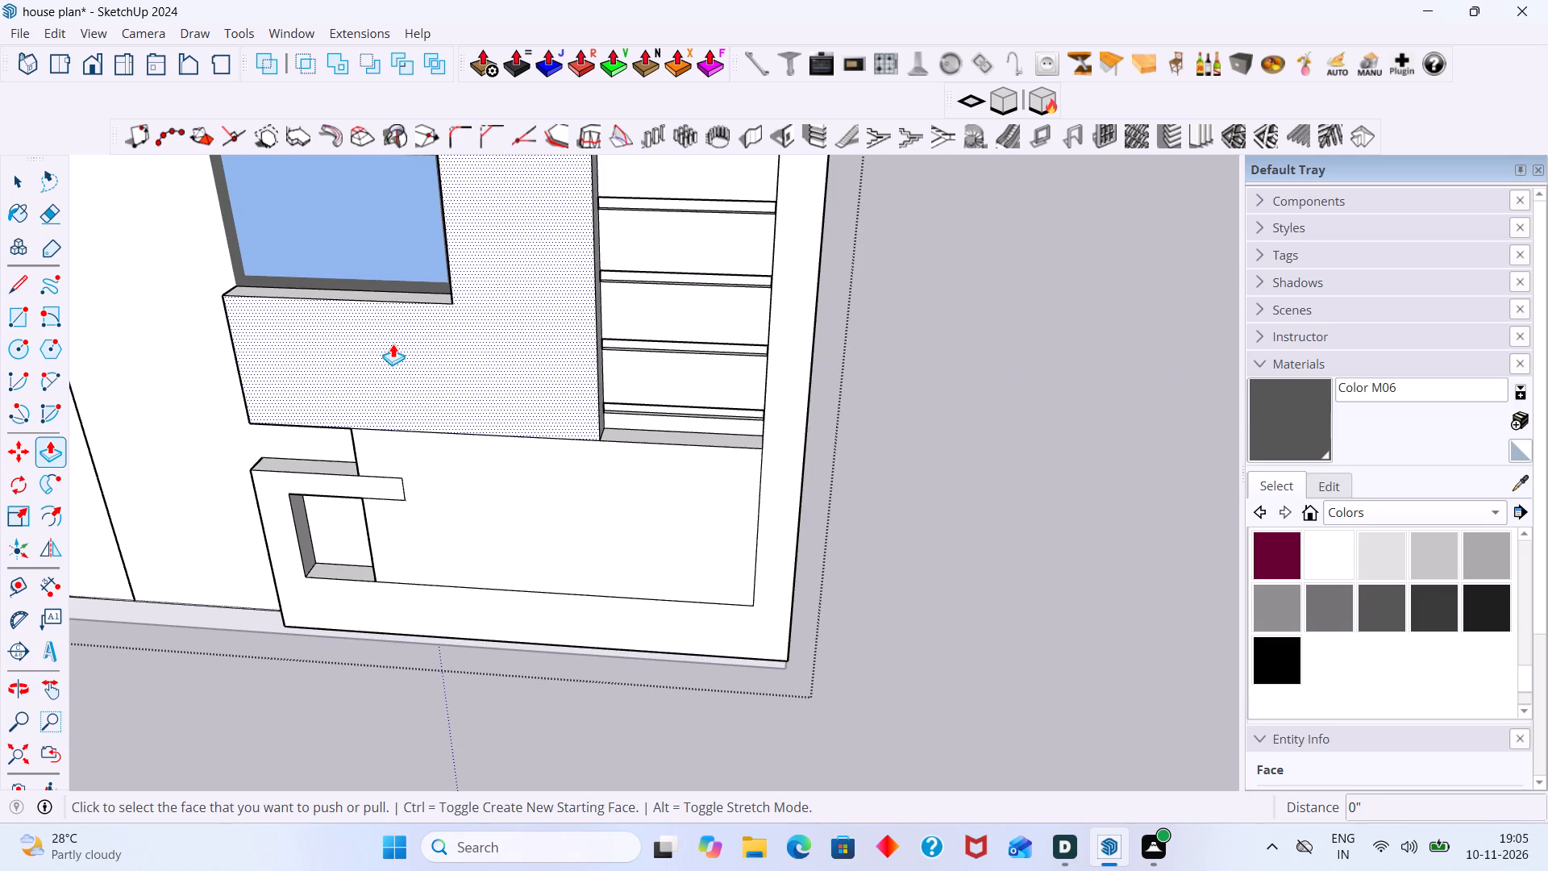
pyautogui.click(393, 344)
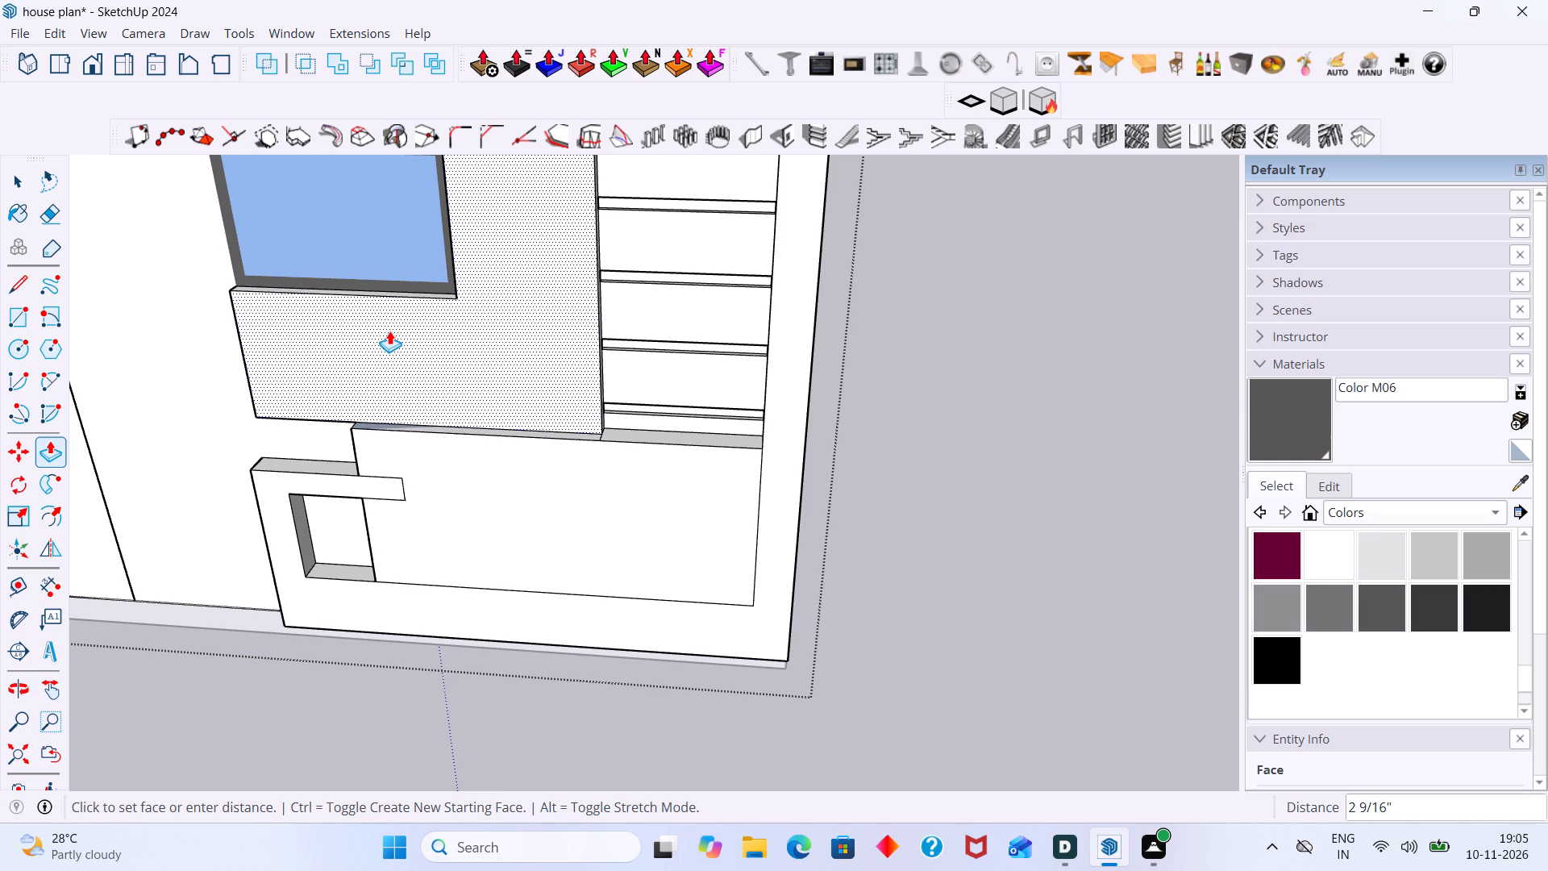
pyautogui.click(390, 331)
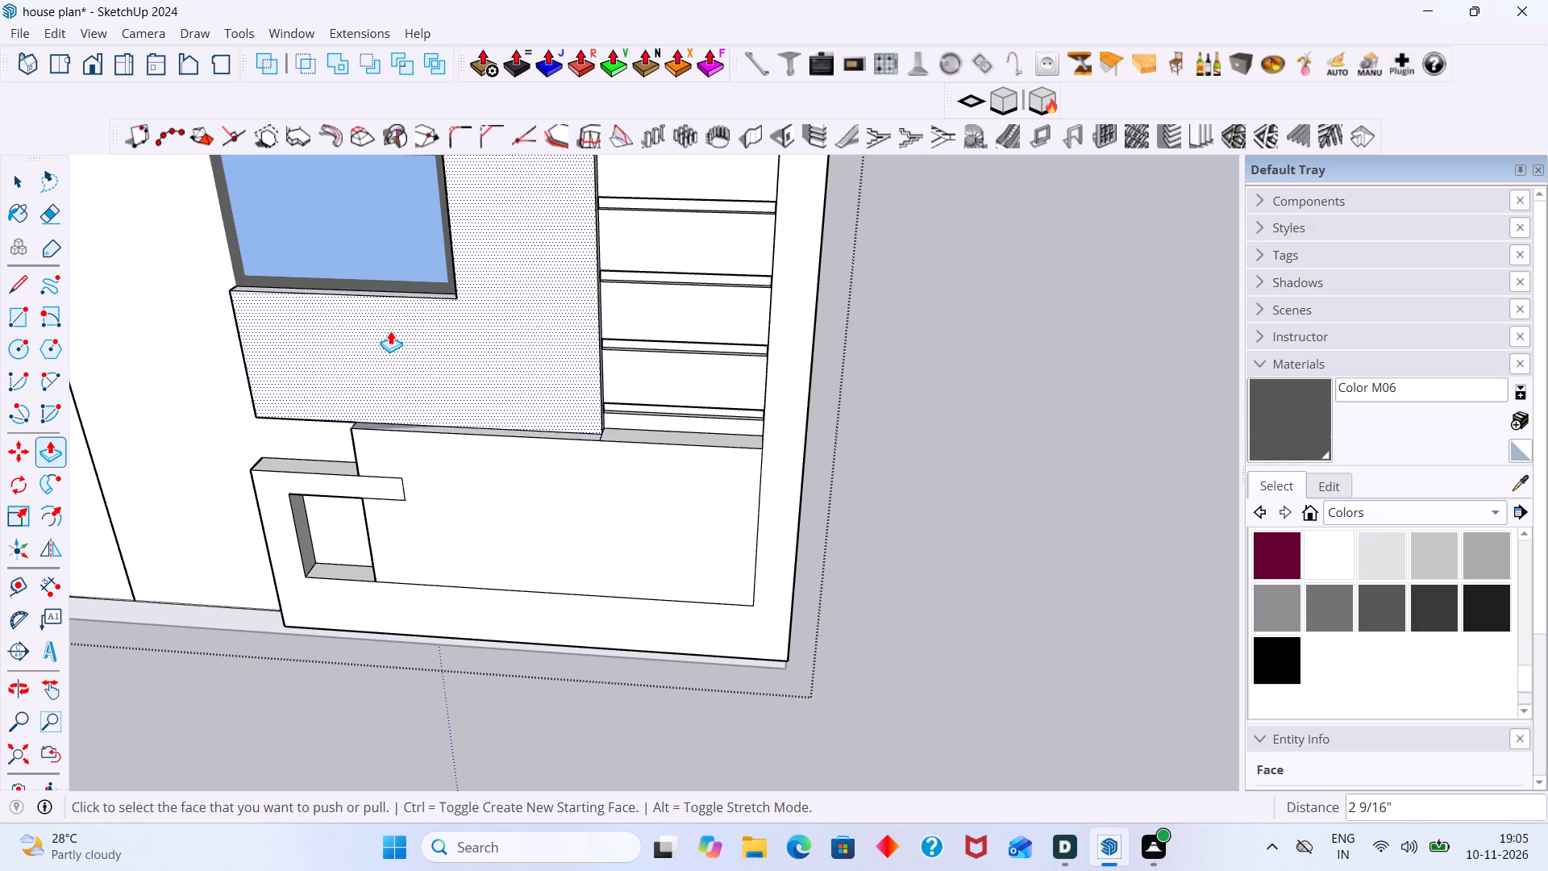
# Raise the exposed top face of the panel below the window box about 5 1/16".
pyautogui.moveTo(592, 464); pyautogui.dragTo(593, 493, button='middle')
pyautogui.scroll(2, 593, 490)
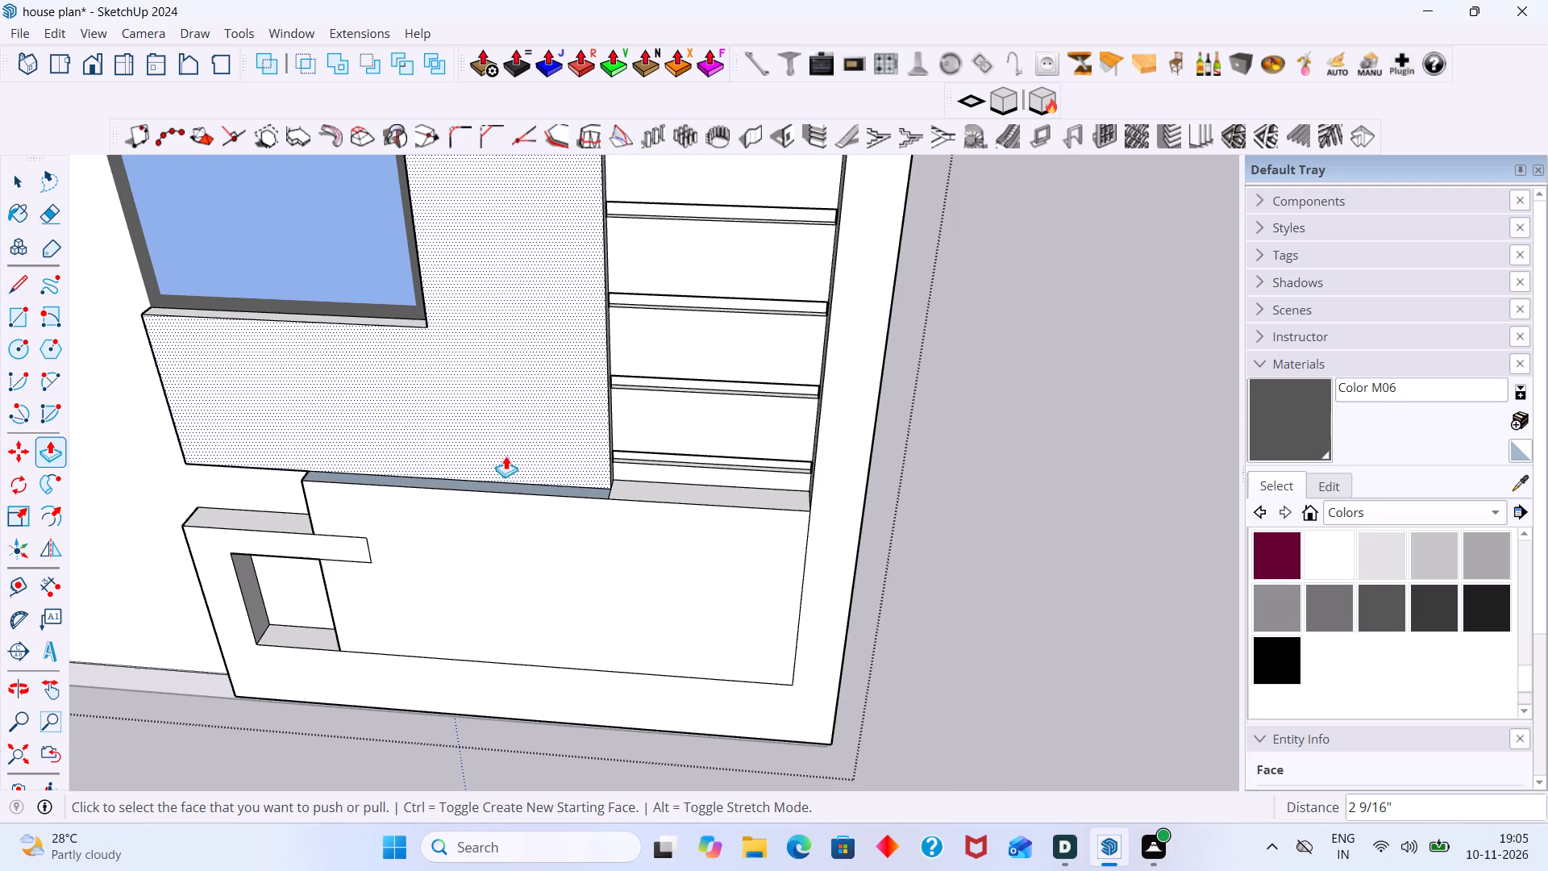
pyautogui.scroll(5, 470, 462)
pyautogui.click(442, 494)
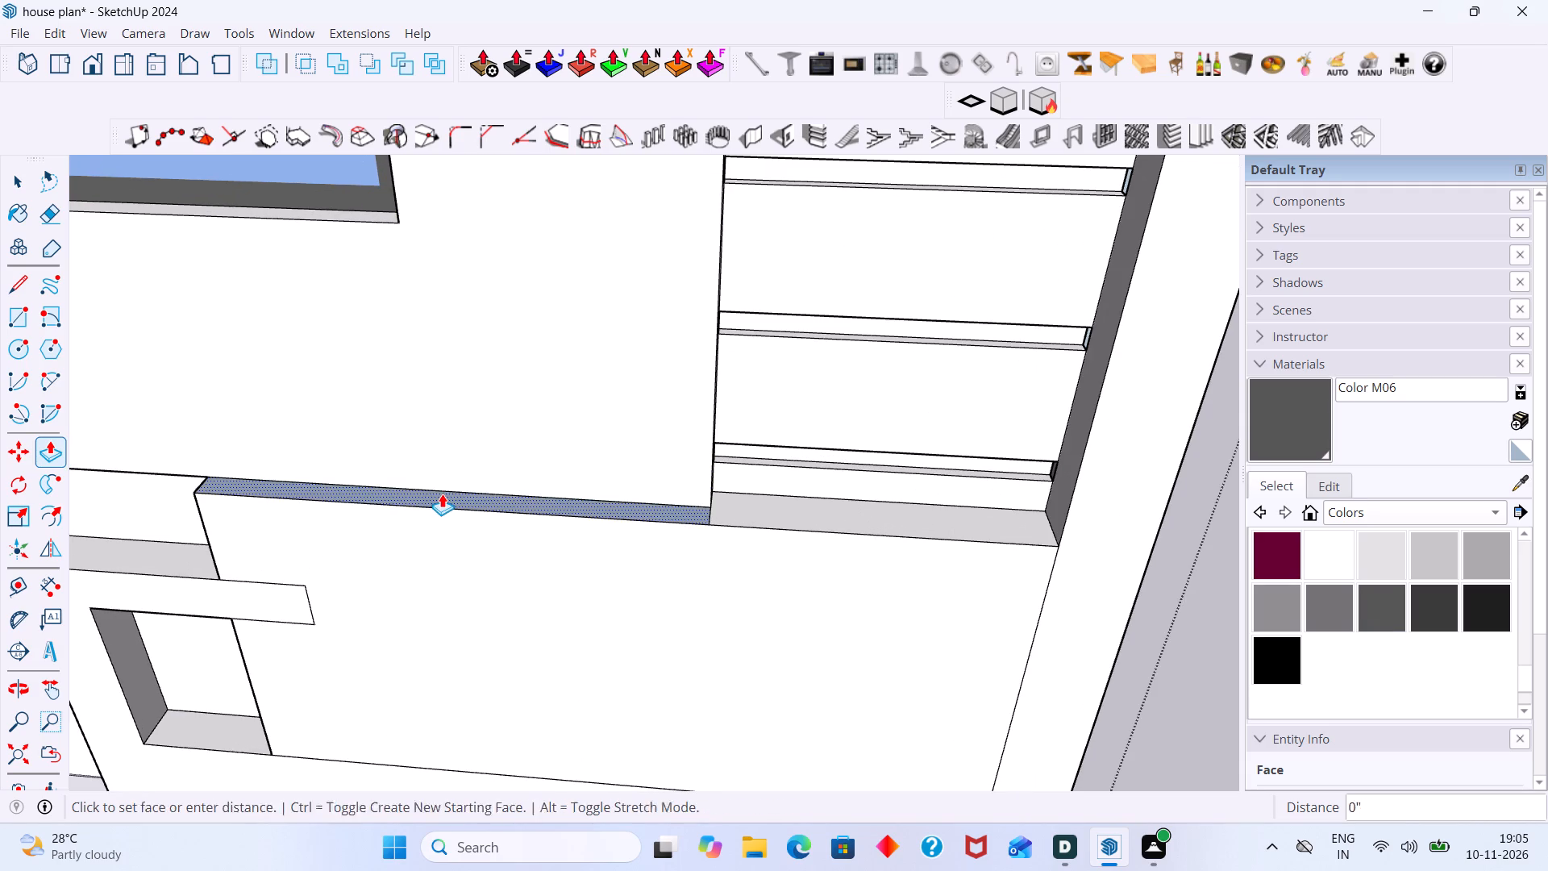
pyautogui.click(389, 486)
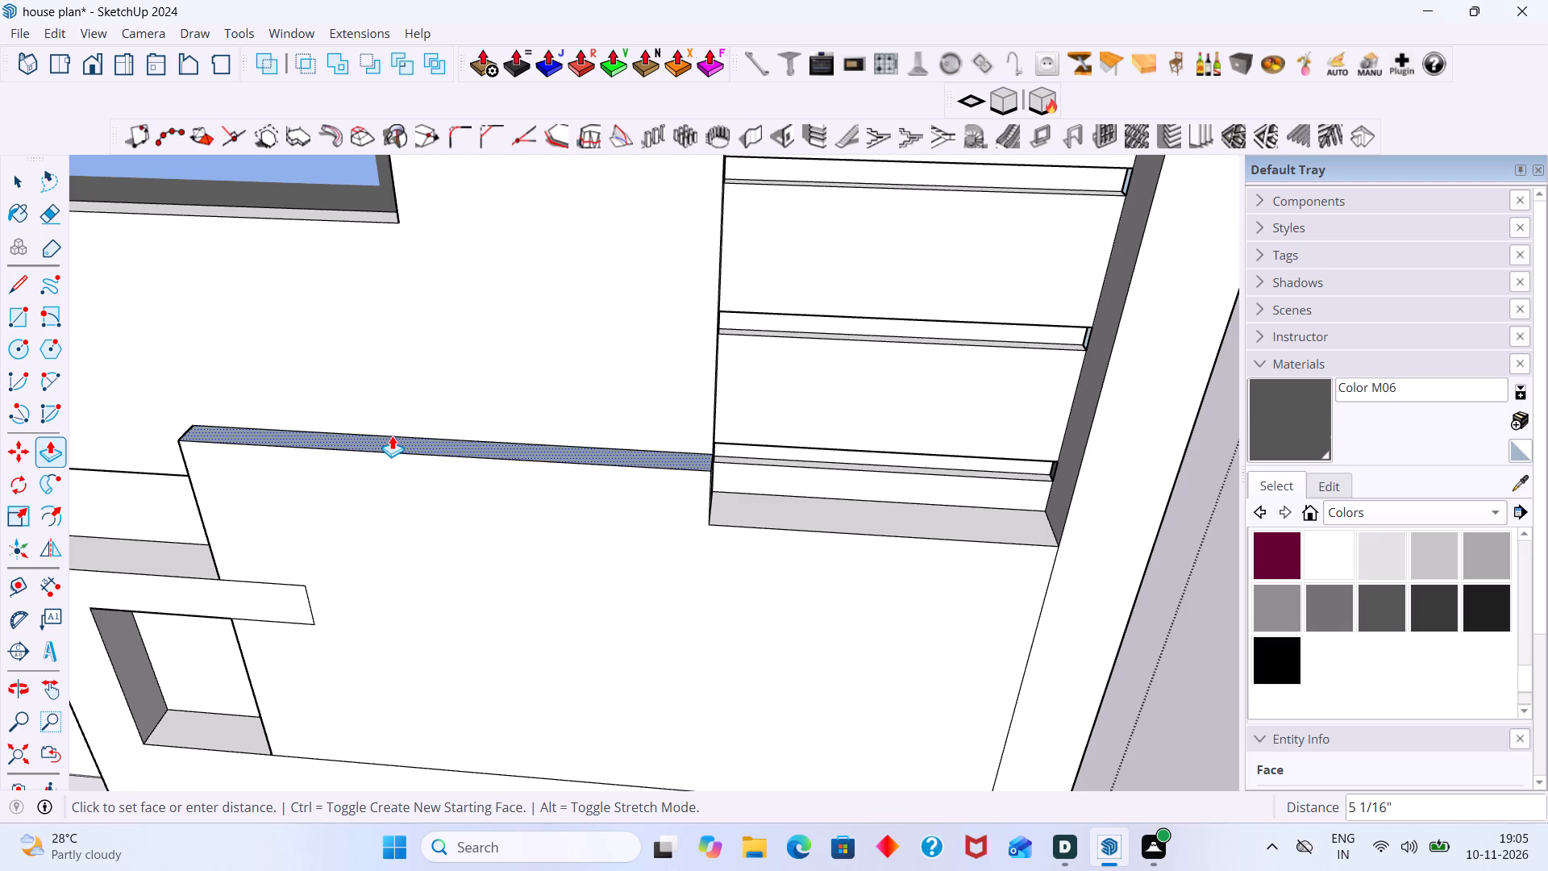
# Extend the raised strip's end face across the base of the slatted recess to the side fin, about 2' 4 1/4".
pyautogui.moveTo(610, 465); pyautogui.dragTo(469, 444, button='middle')
pyautogui.scroll(3, 488, 445)
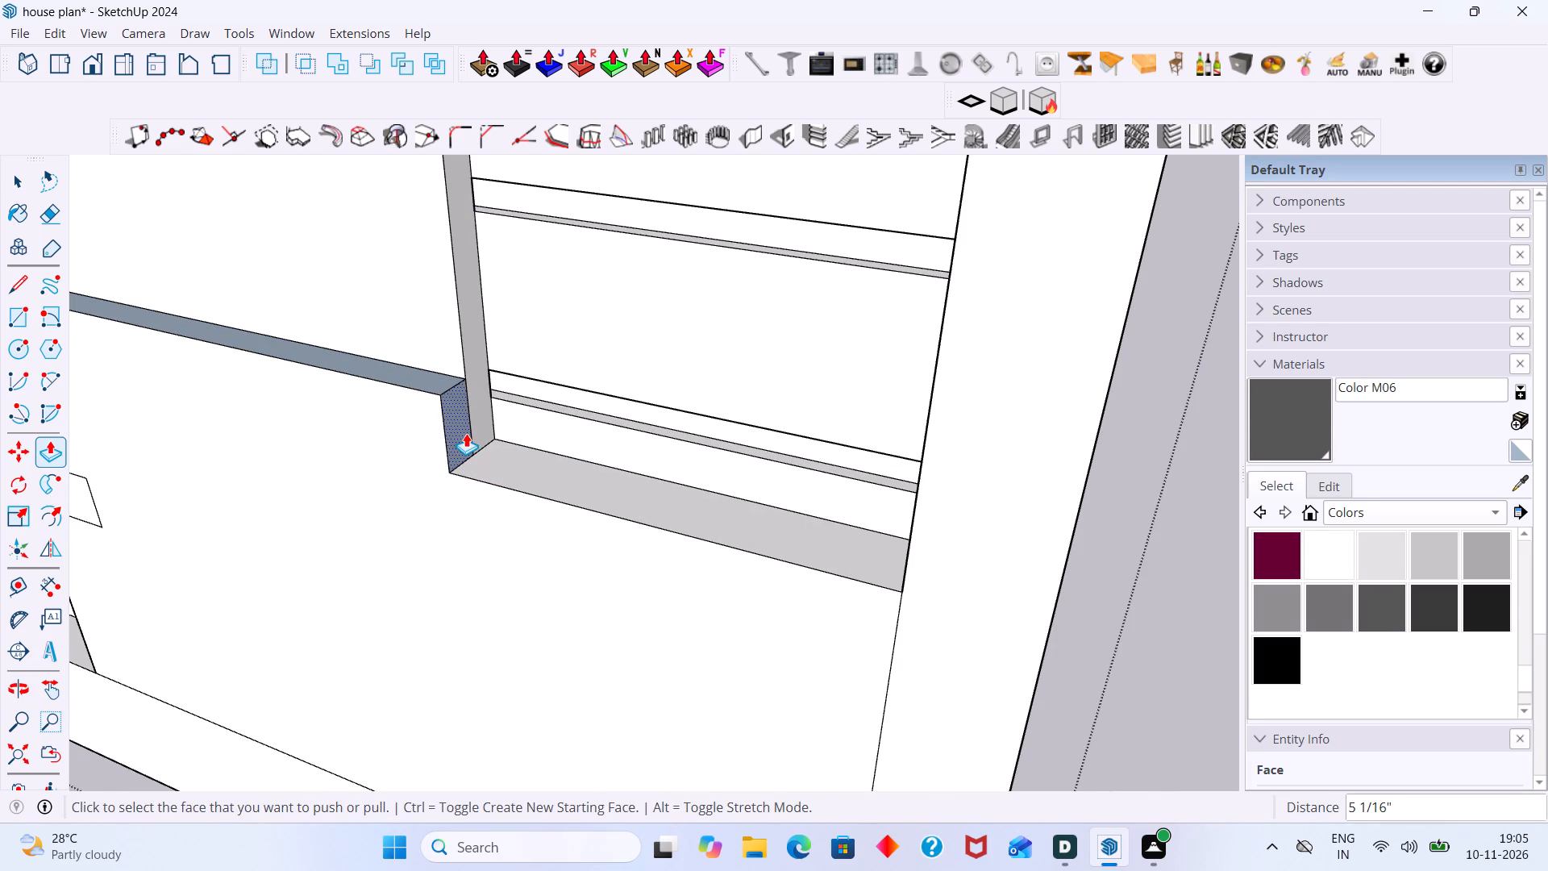
pyautogui.click(466, 433)
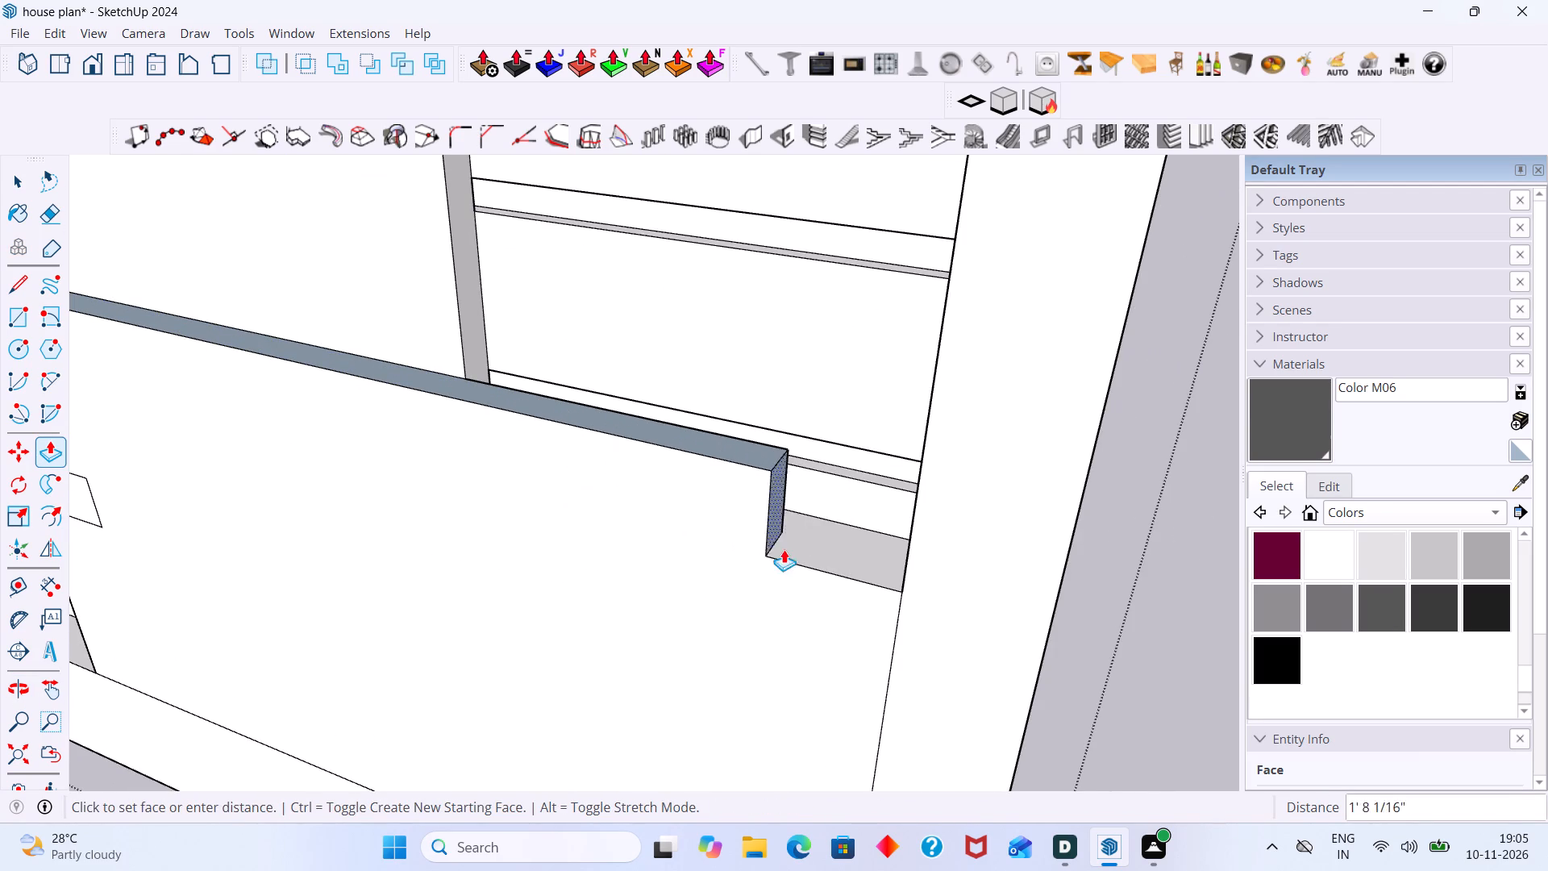
pyautogui.click(903, 587)
# Examine how the extended top of the panel meets the side fin, the slatted recess and the window box.
pyautogui.scroll(1, 823, 540)
pyautogui.scroll(-3, 822, 540)
pyautogui.moveTo(787, 532); pyautogui.dragTo(793, 569, button='middle')
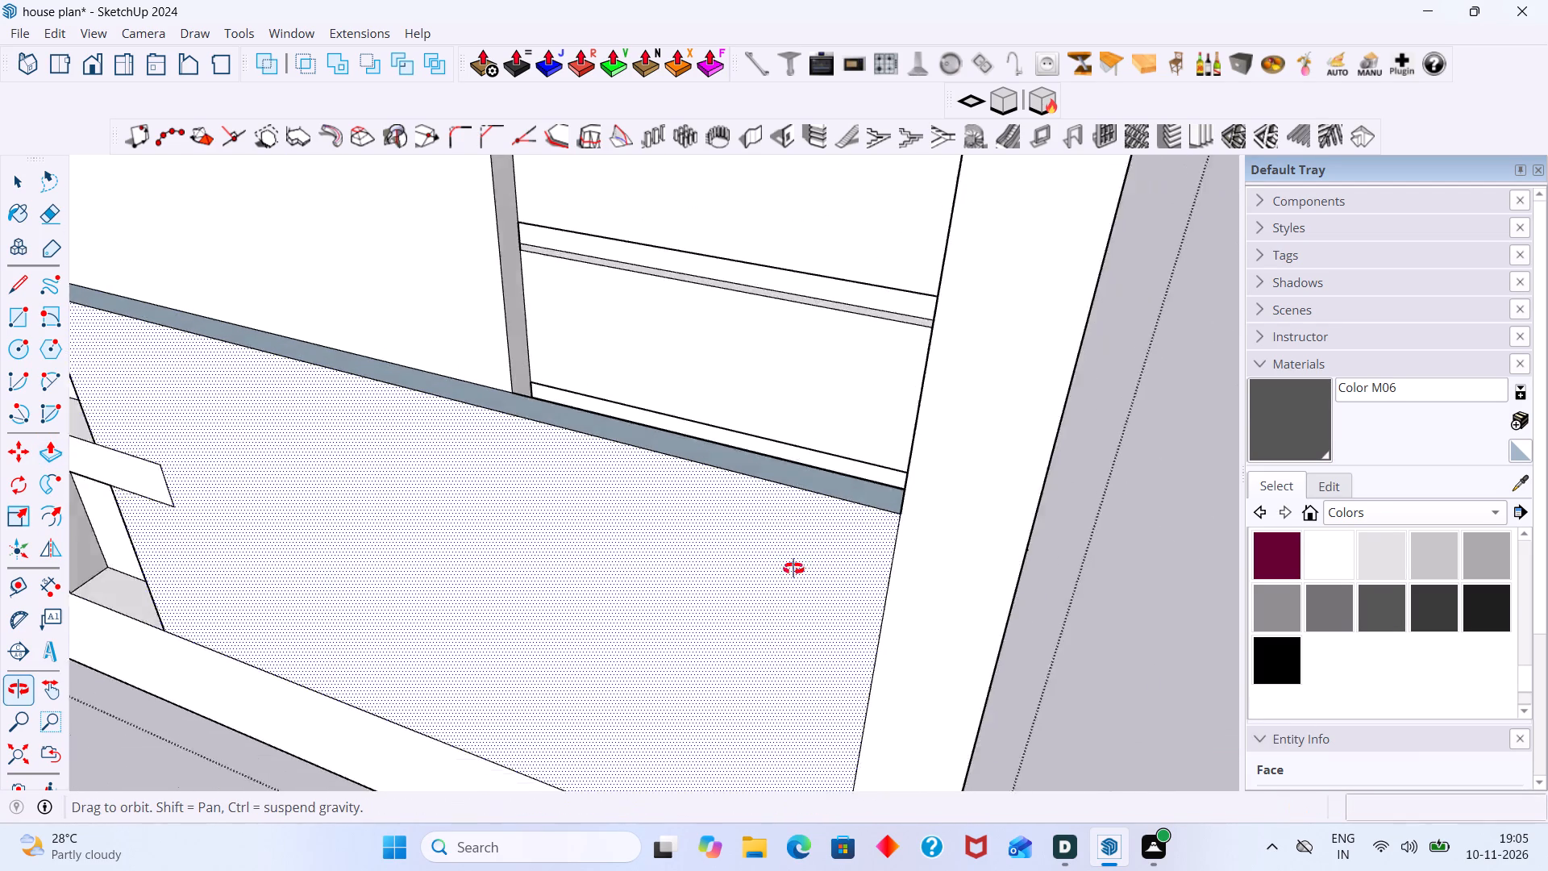
pyautogui.moveTo(793, 569); pyautogui.dragTo(1262, 685, button='middle')
pyautogui.scroll(6, 831, 332)
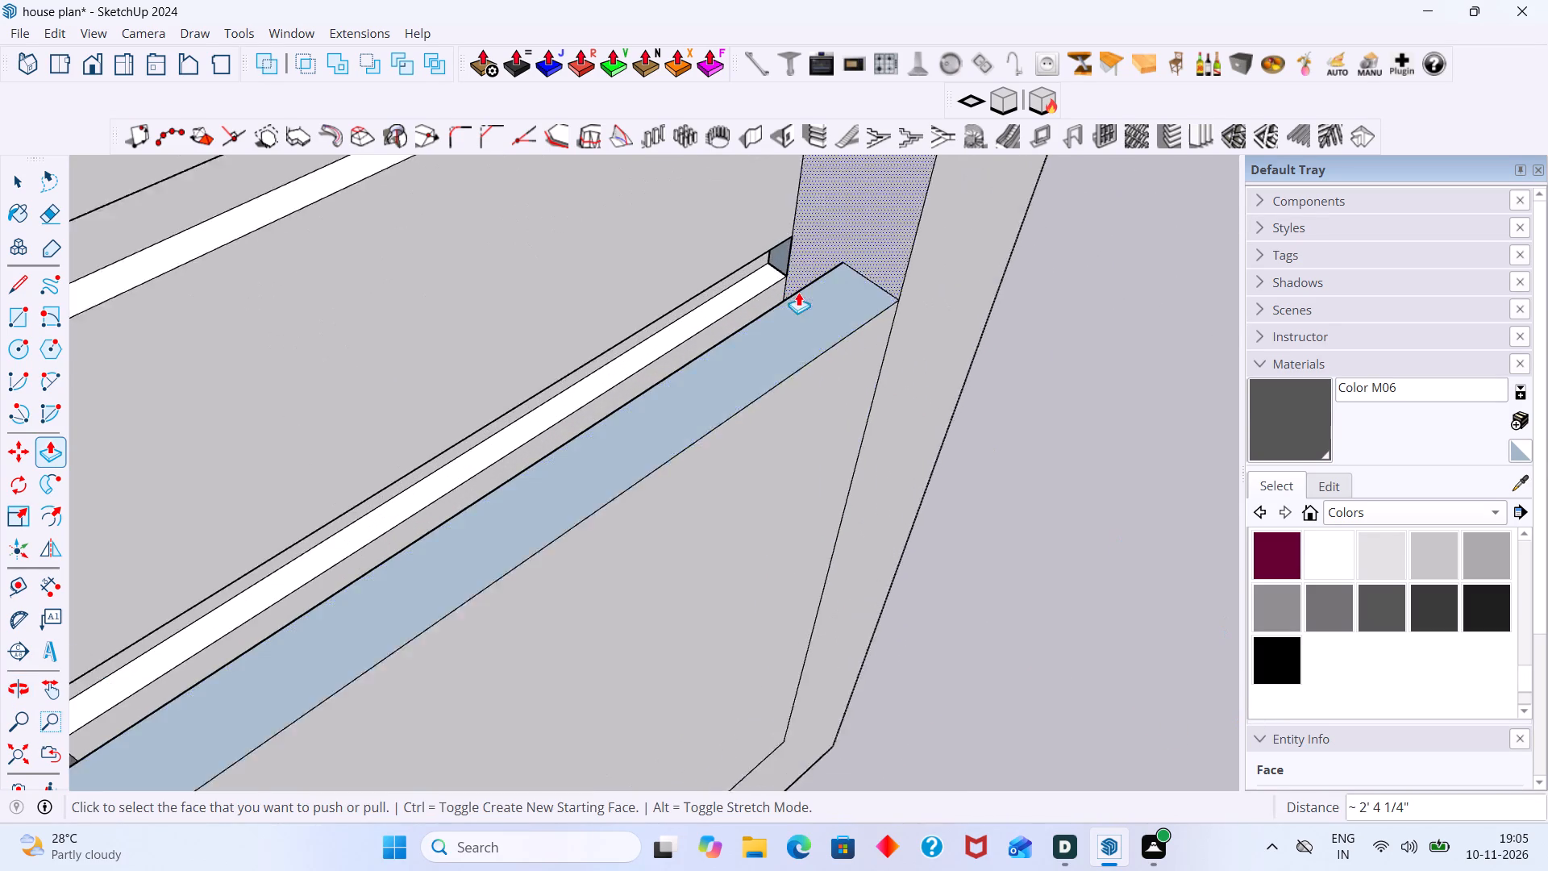
pyautogui.scroll(8, 798, 292)
pyautogui.scroll(-20, 815, 300)
pyautogui.scroll(-1, 815, 300)
pyautogui.moveTo(789, 402); pyautogui.dragTo(737, 390, button='middle')
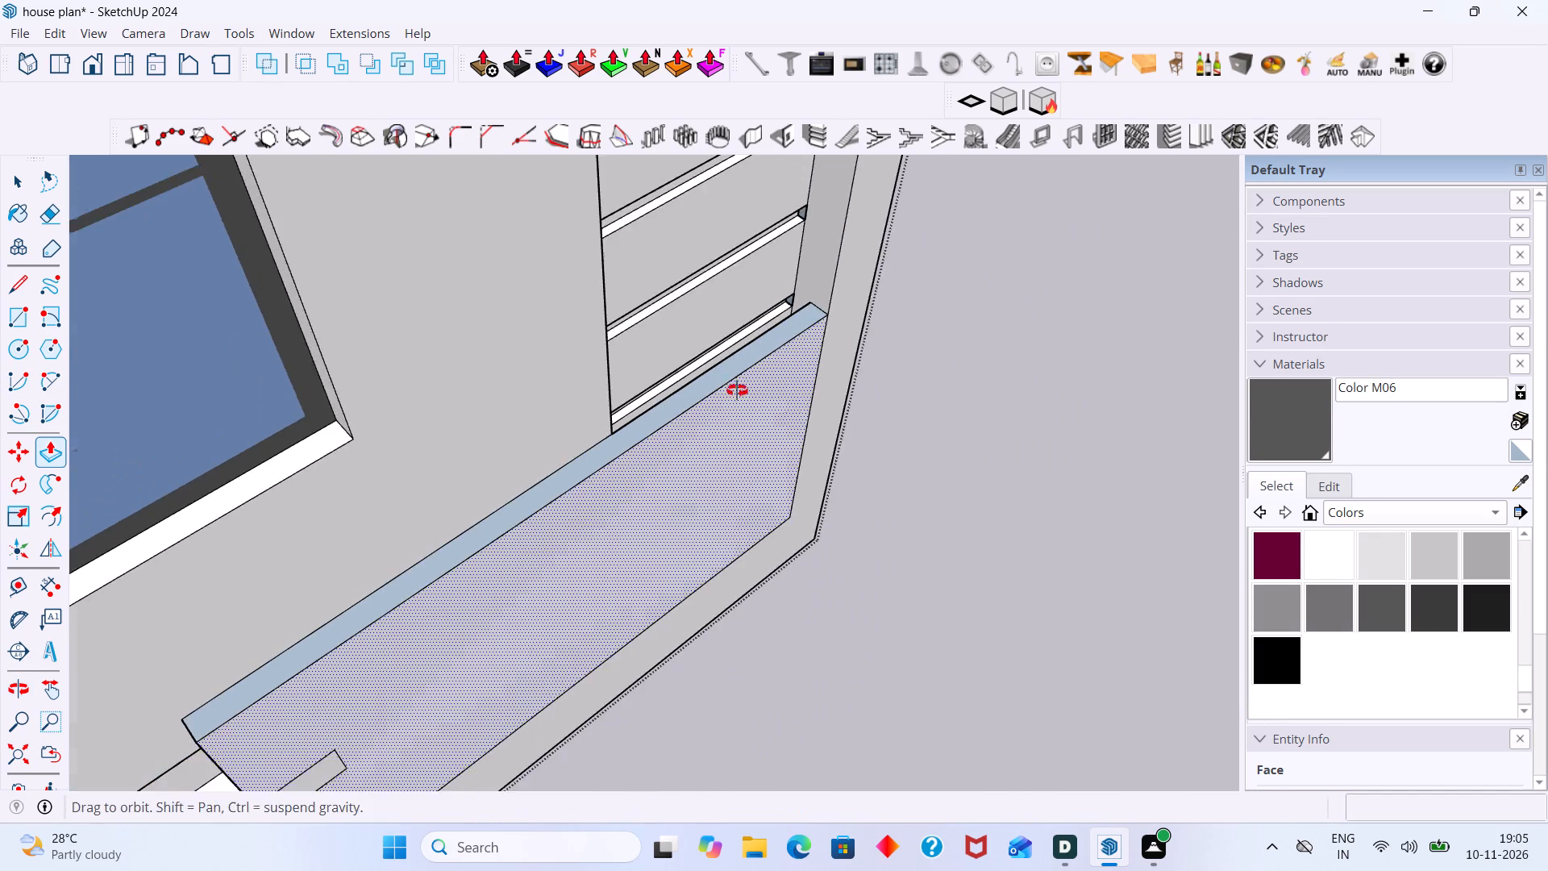
pyautogui.moveTo(737, 390); pyautogui.dragTo(556, 379, button='middle')
pyautogui.scroll(-3, 167, 481)
pyautogui.keyDown('shift'); pyautogui.moveTo(203, 470); pyautogui.dragTo(545, 434, button='middle'); pyautogui.keyUp('shift')
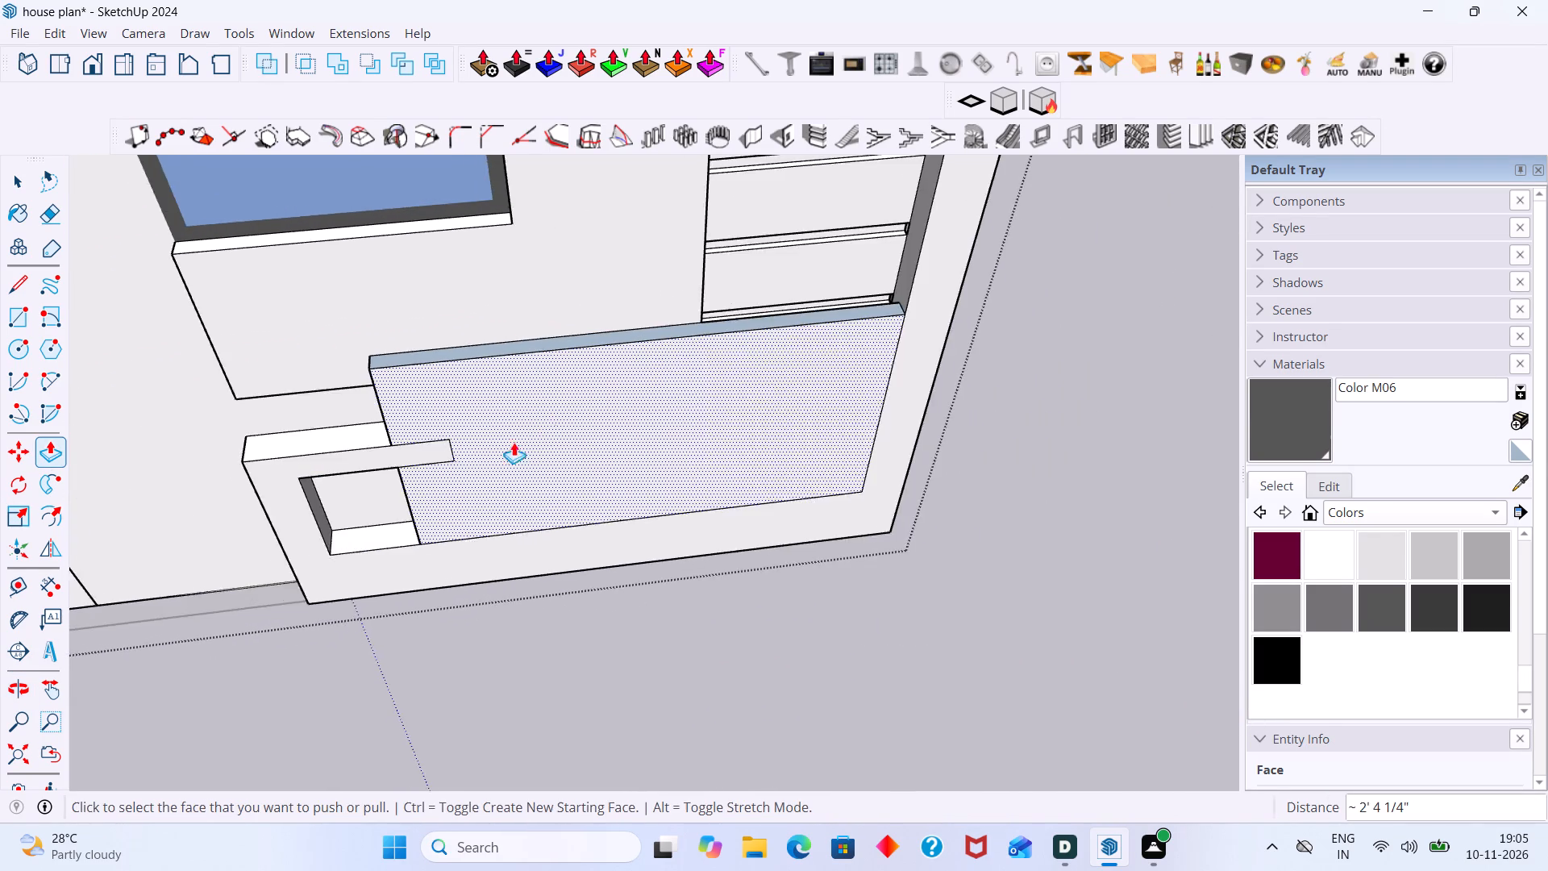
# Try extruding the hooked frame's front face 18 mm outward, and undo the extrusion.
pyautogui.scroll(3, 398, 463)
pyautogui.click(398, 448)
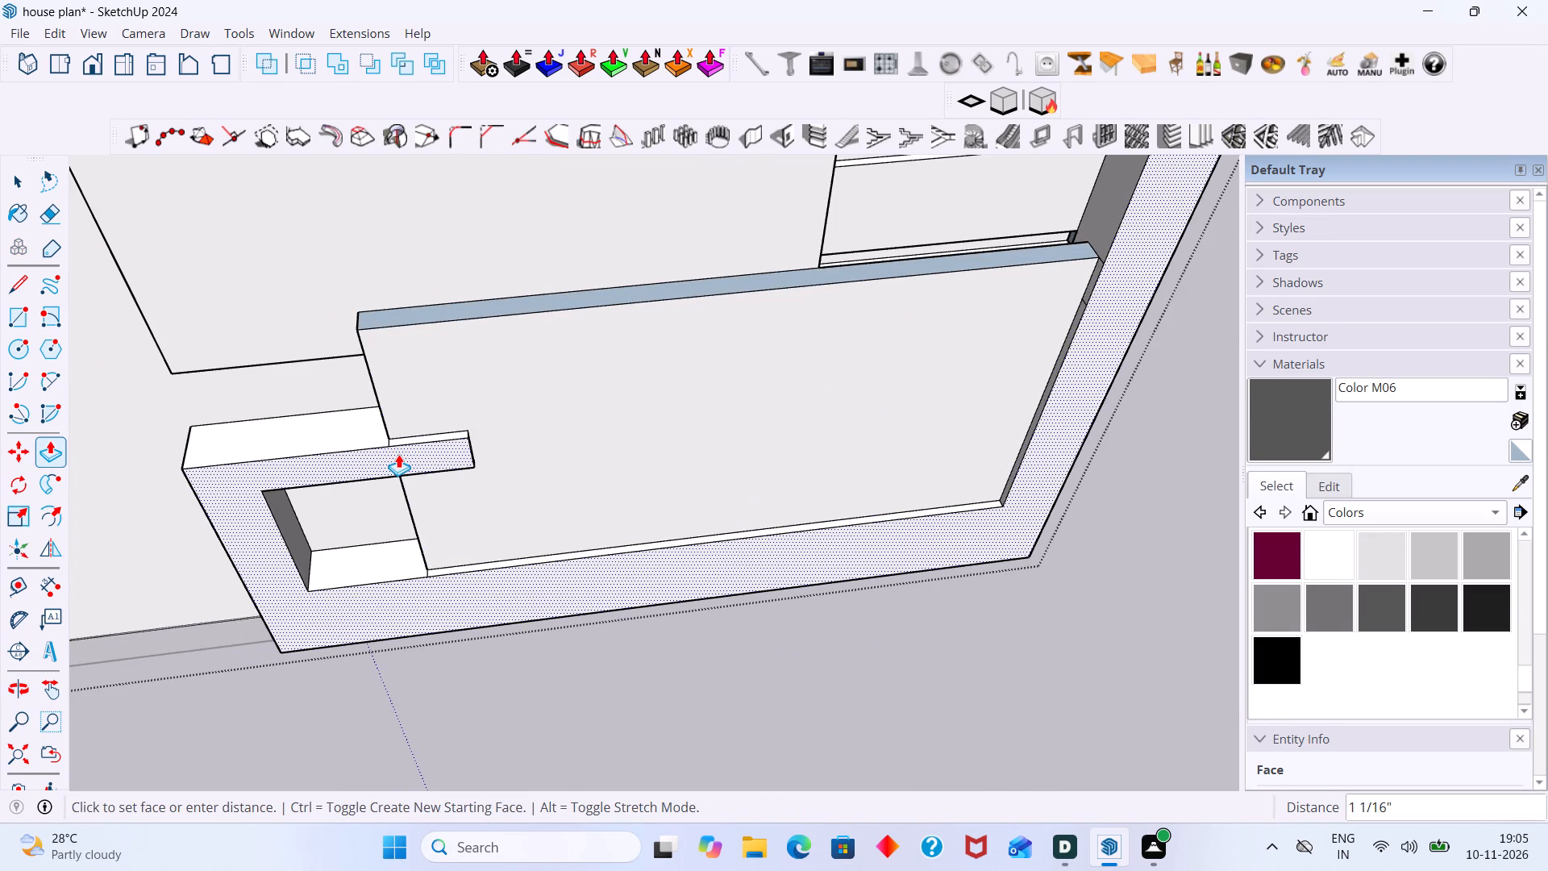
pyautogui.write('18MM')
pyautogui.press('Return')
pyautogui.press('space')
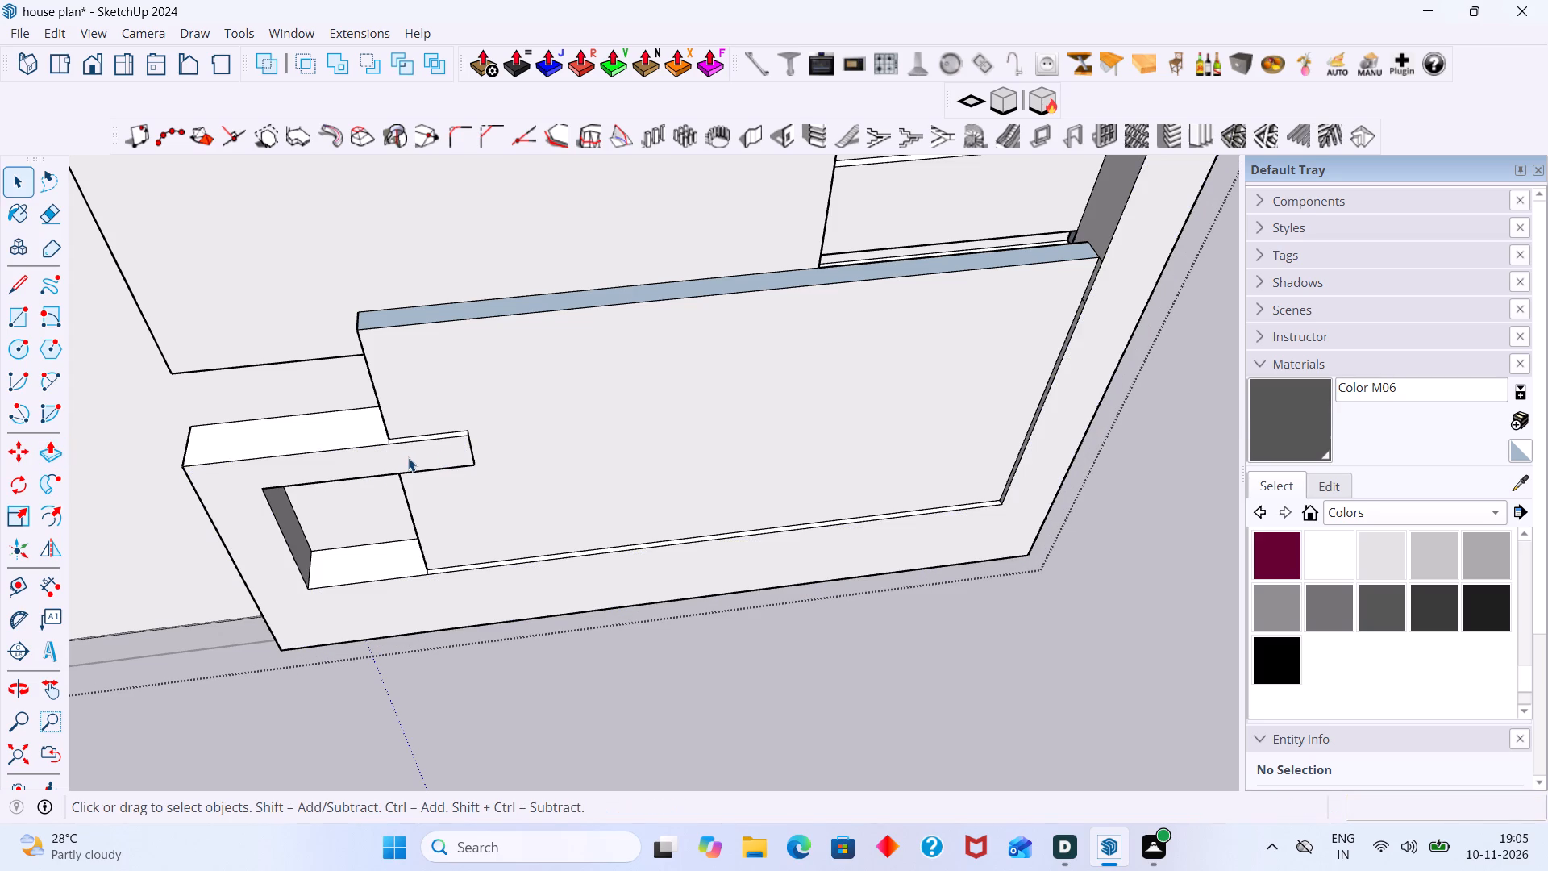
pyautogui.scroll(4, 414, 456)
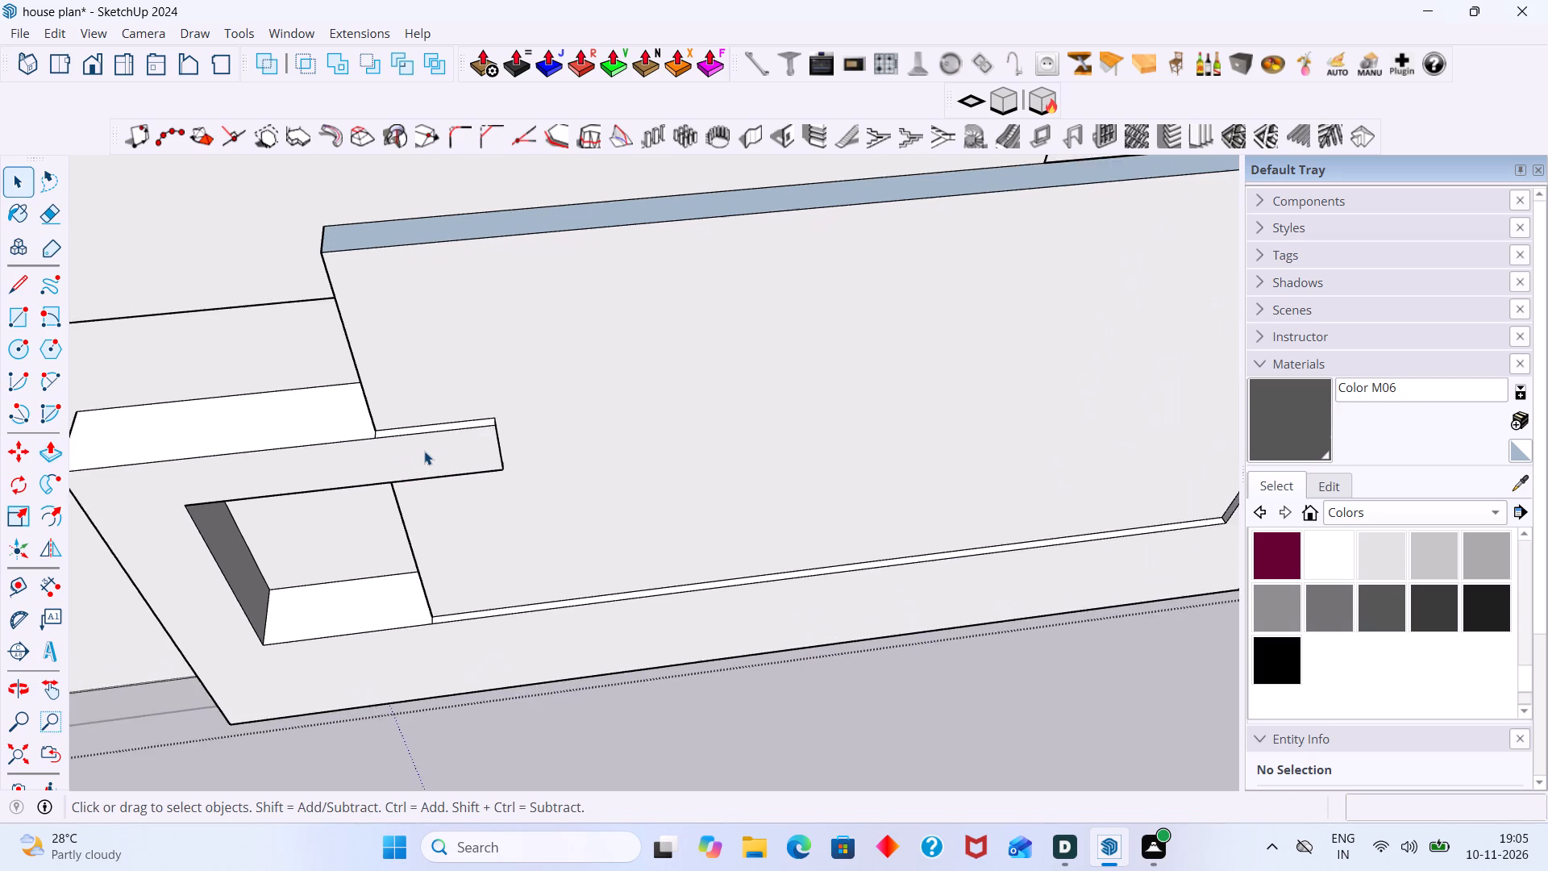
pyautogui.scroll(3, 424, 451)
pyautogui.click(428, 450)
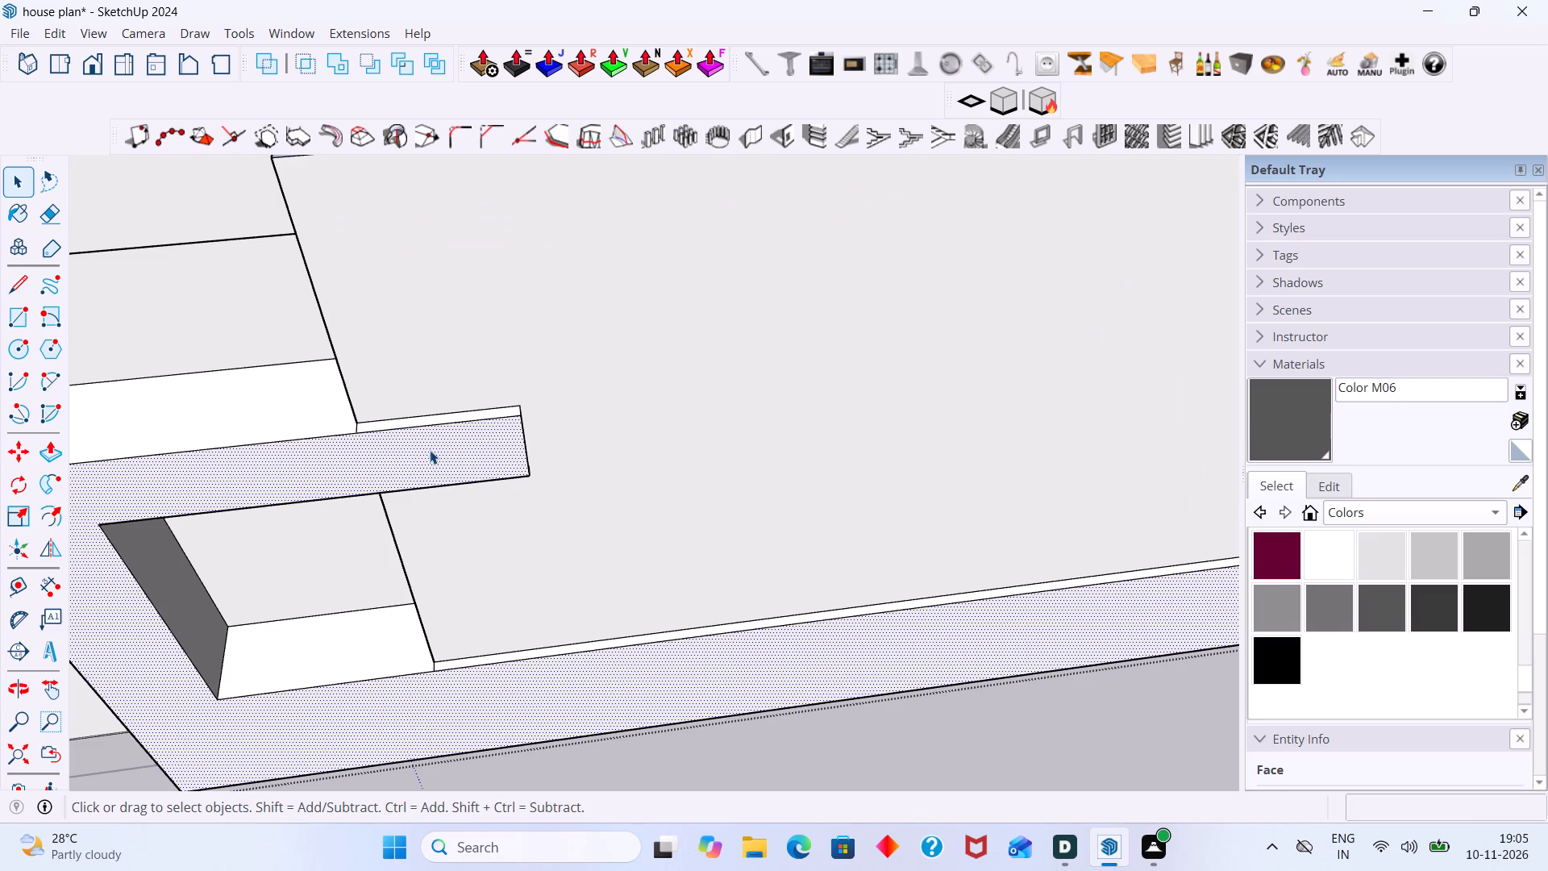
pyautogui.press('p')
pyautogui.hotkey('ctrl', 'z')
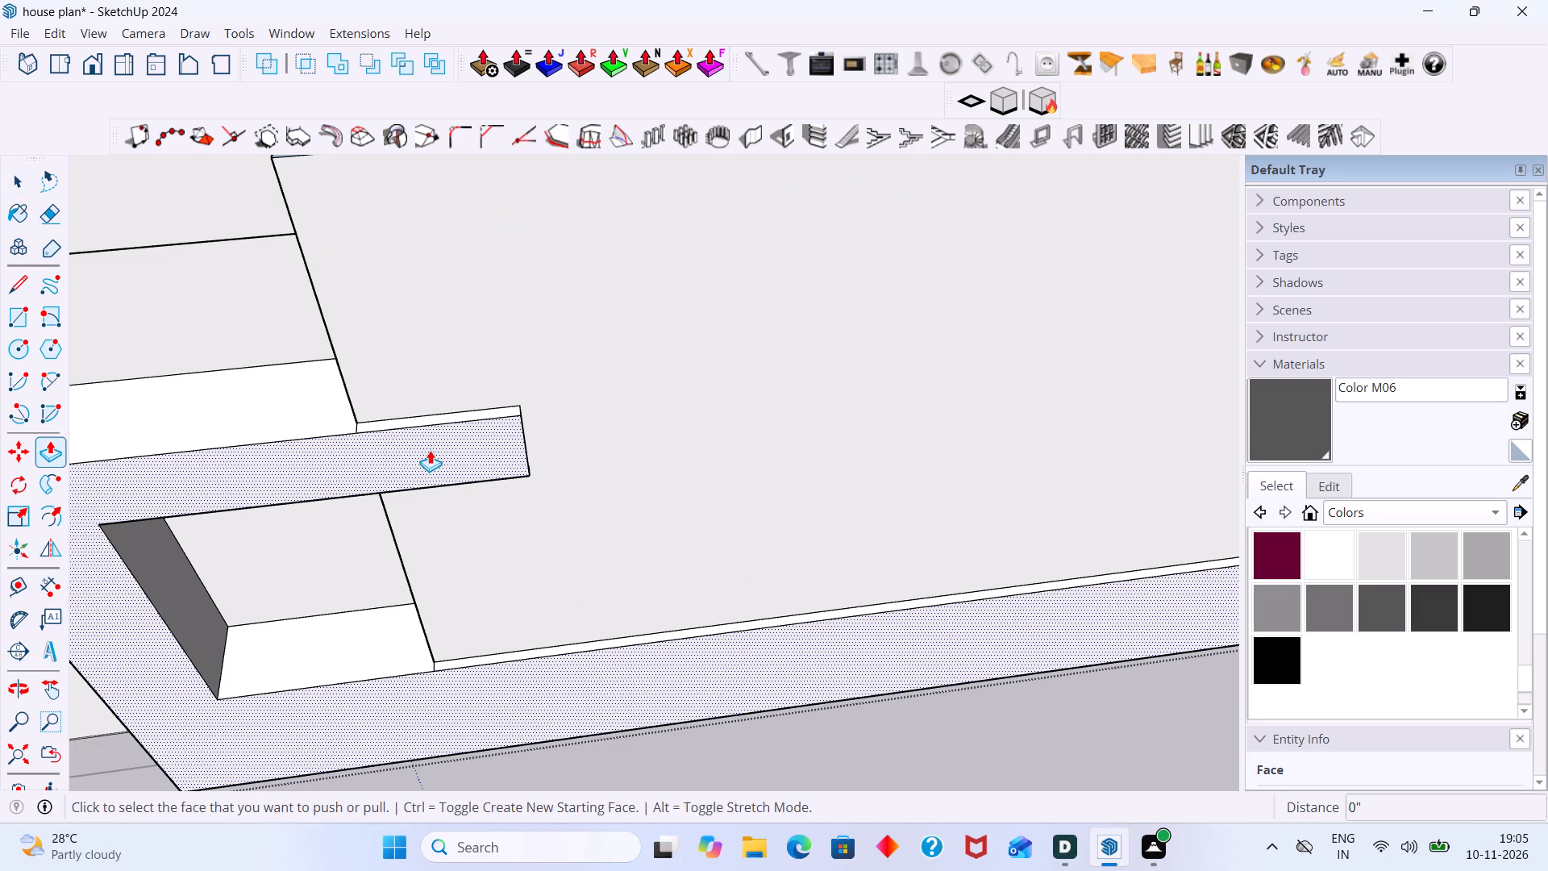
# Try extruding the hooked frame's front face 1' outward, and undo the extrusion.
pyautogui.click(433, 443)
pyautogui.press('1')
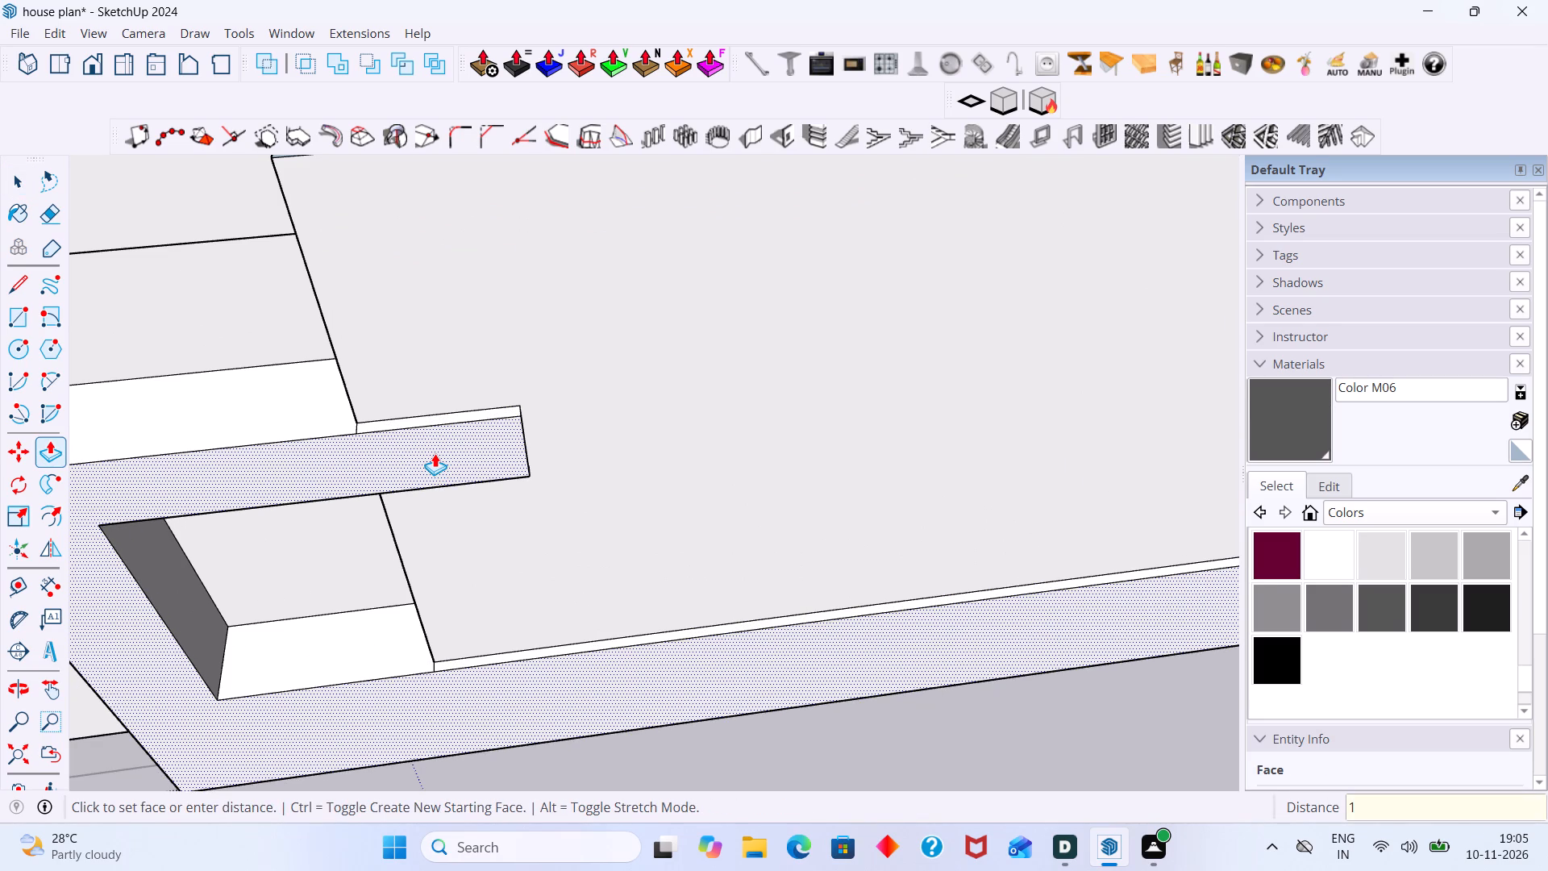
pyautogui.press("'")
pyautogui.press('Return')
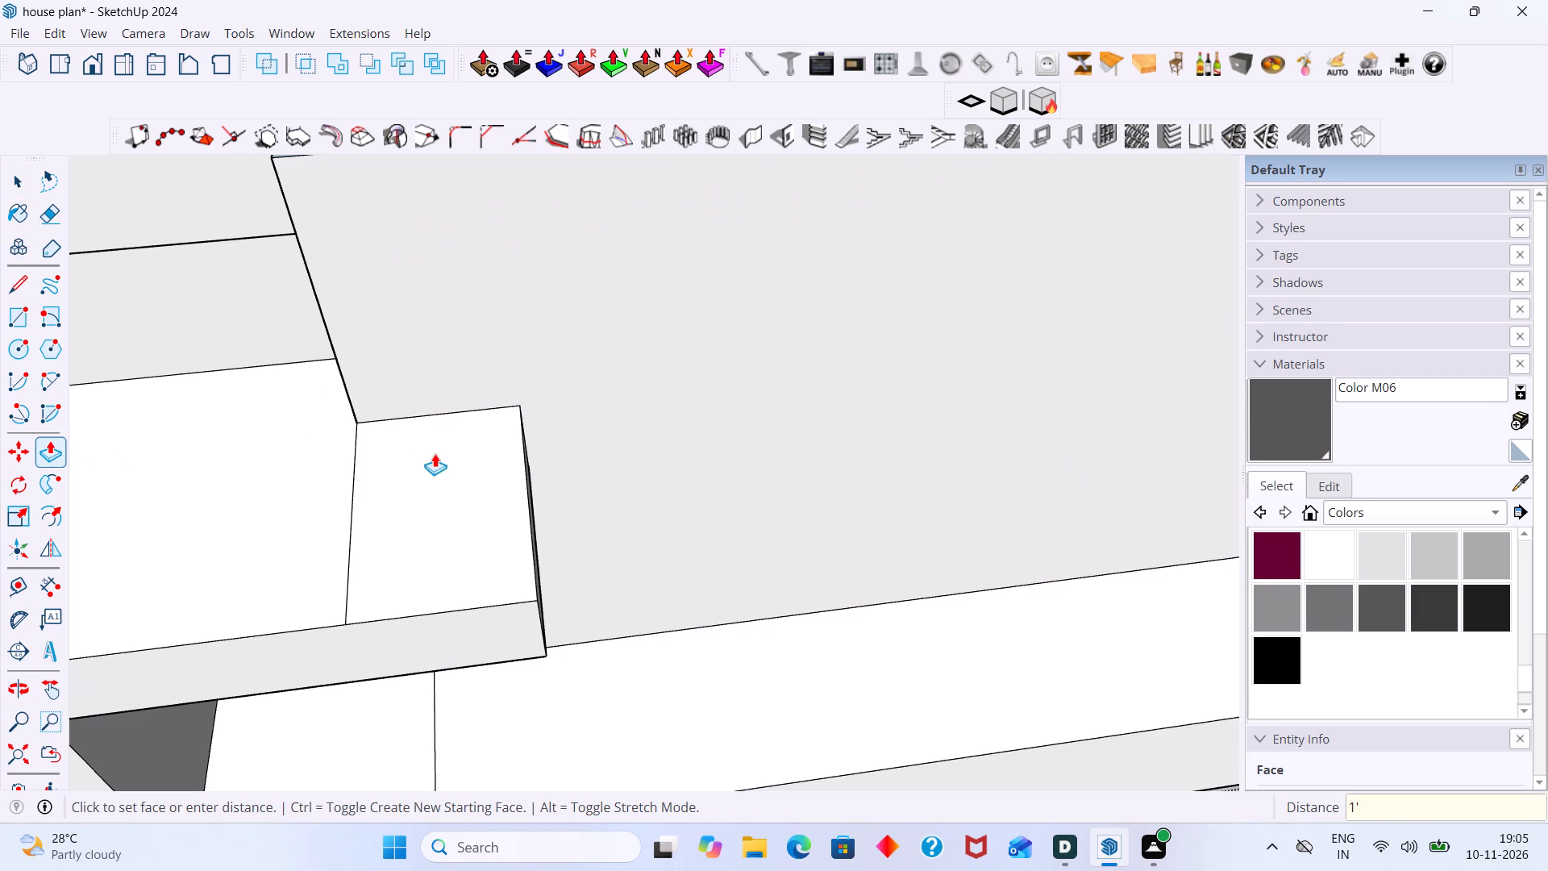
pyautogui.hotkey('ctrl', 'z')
# Extrude the hooked frame's front face 2" outward.
pyautogui.click(435, 454)
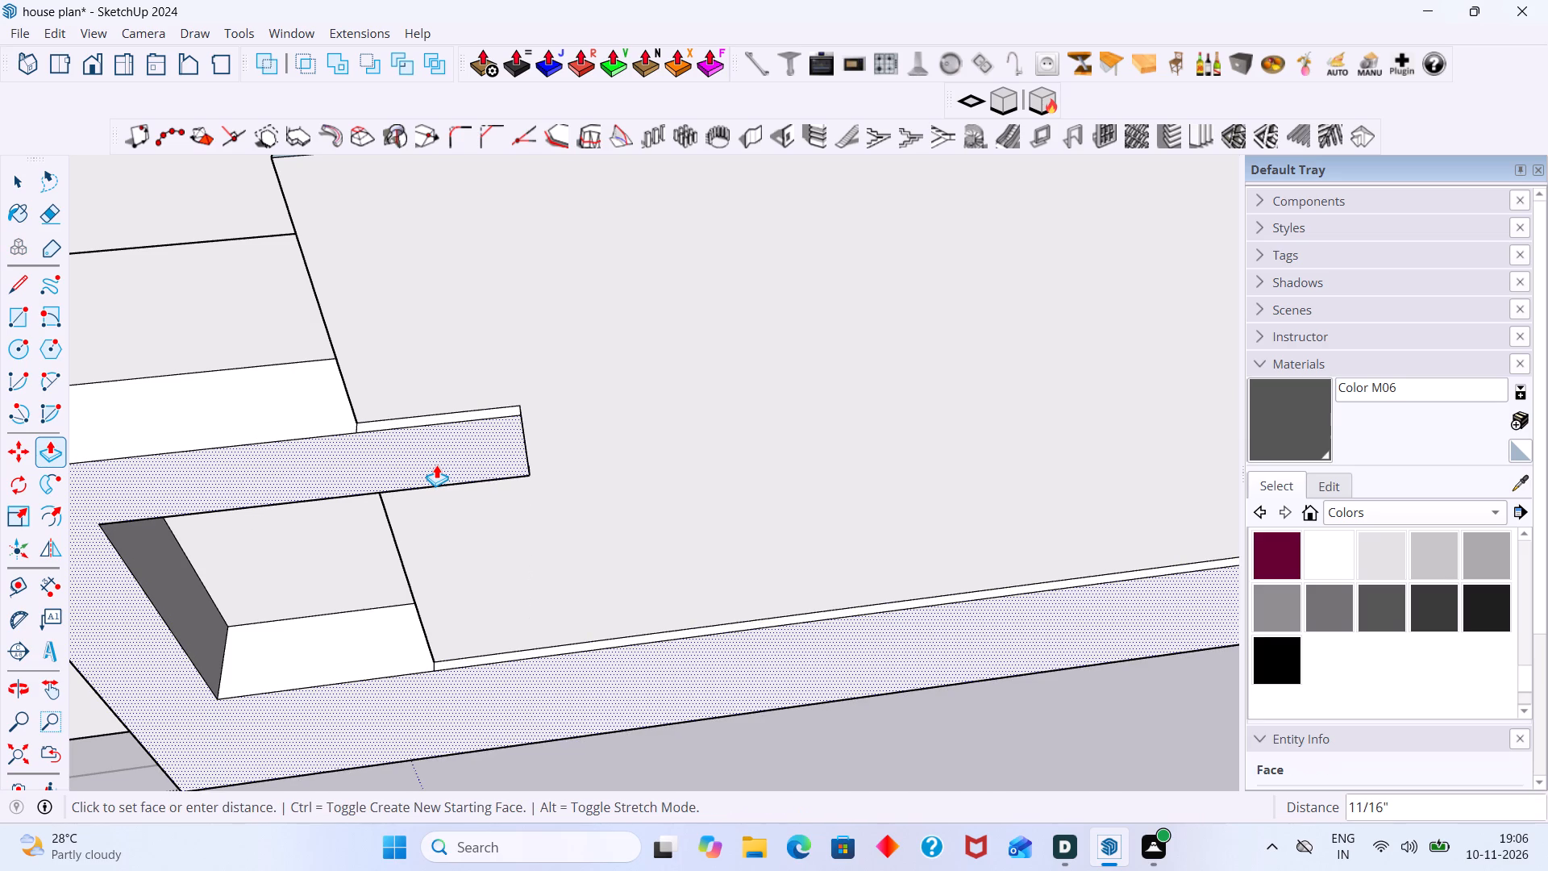
pyautogui.write('2"')
pyautogui.press('Return')
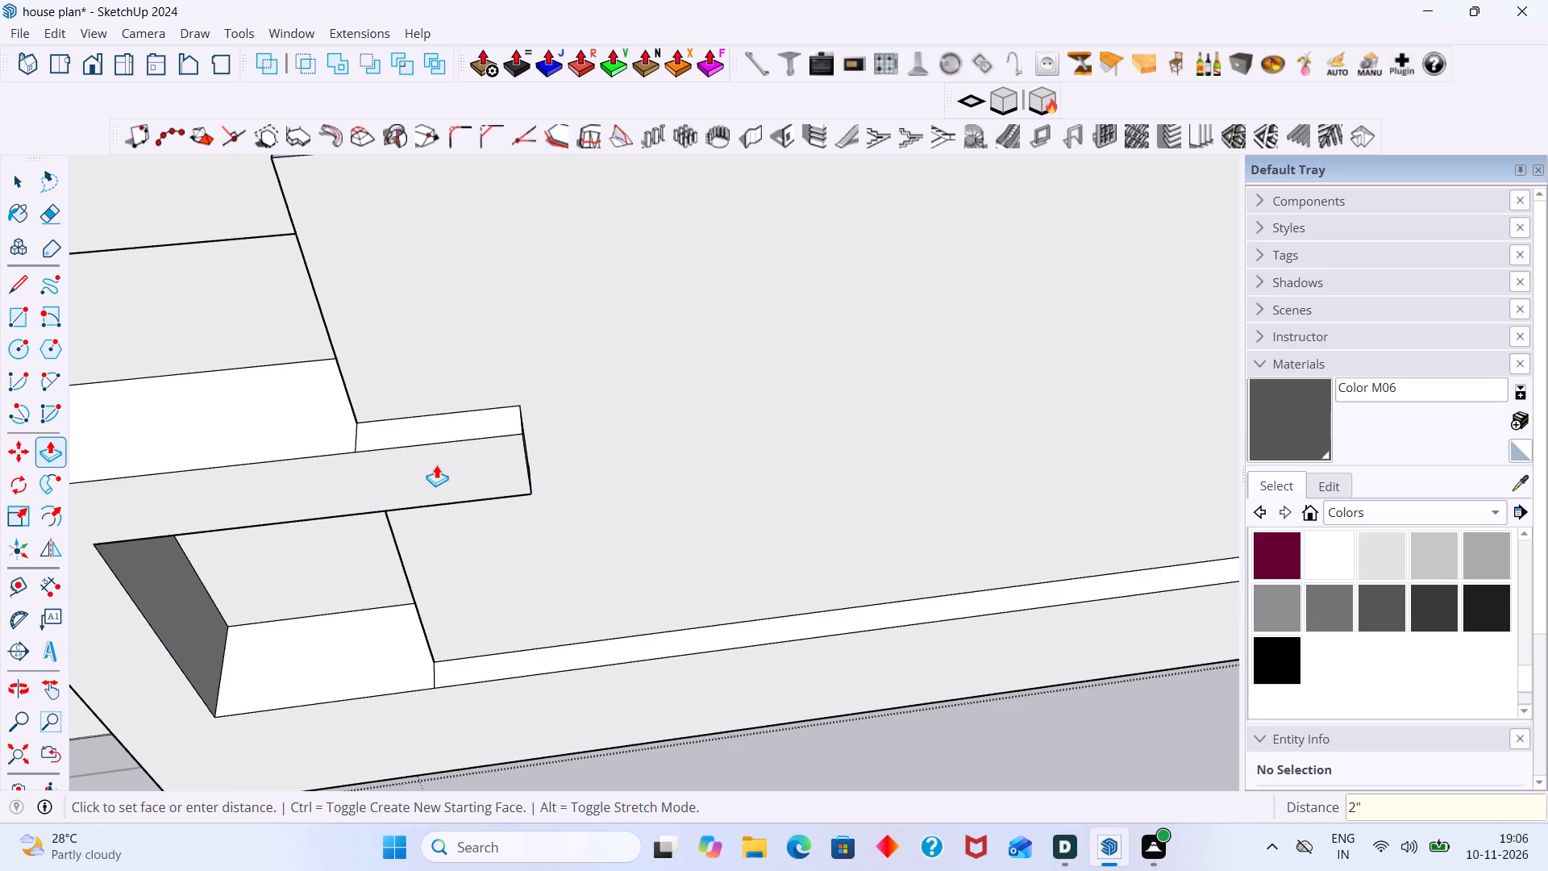
pyautogui.press('space')
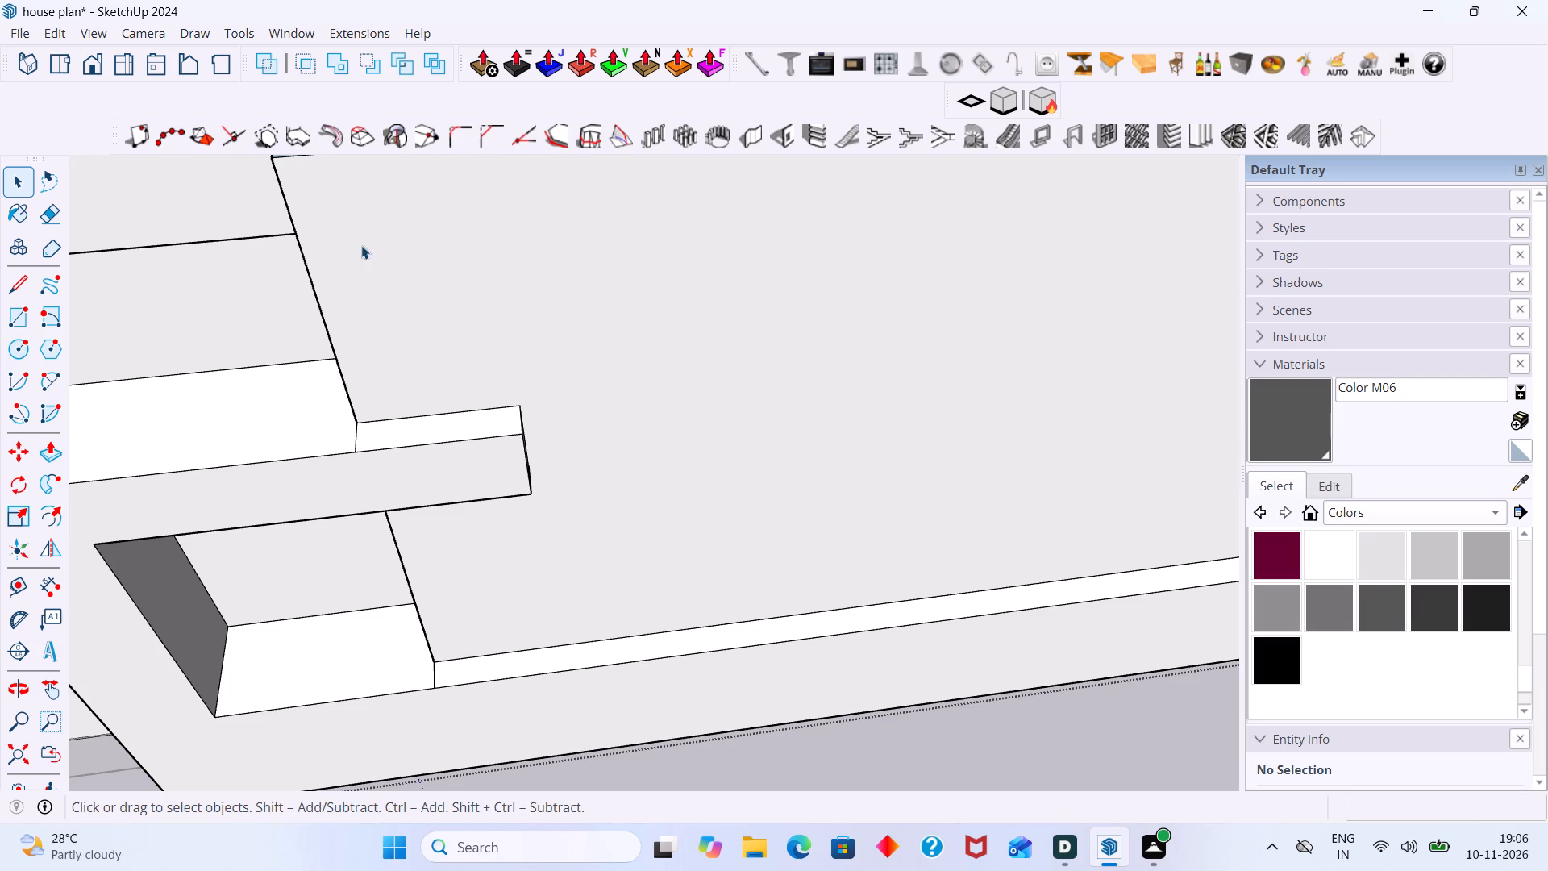
# Reverse the blue face along the top of the raised panel and leave the wall group.
pyautogui.scroll(-14, 402, 358)
pyautogui.moveTo(780, 436); pyautogui.dragTo(801, 433, button='middle')
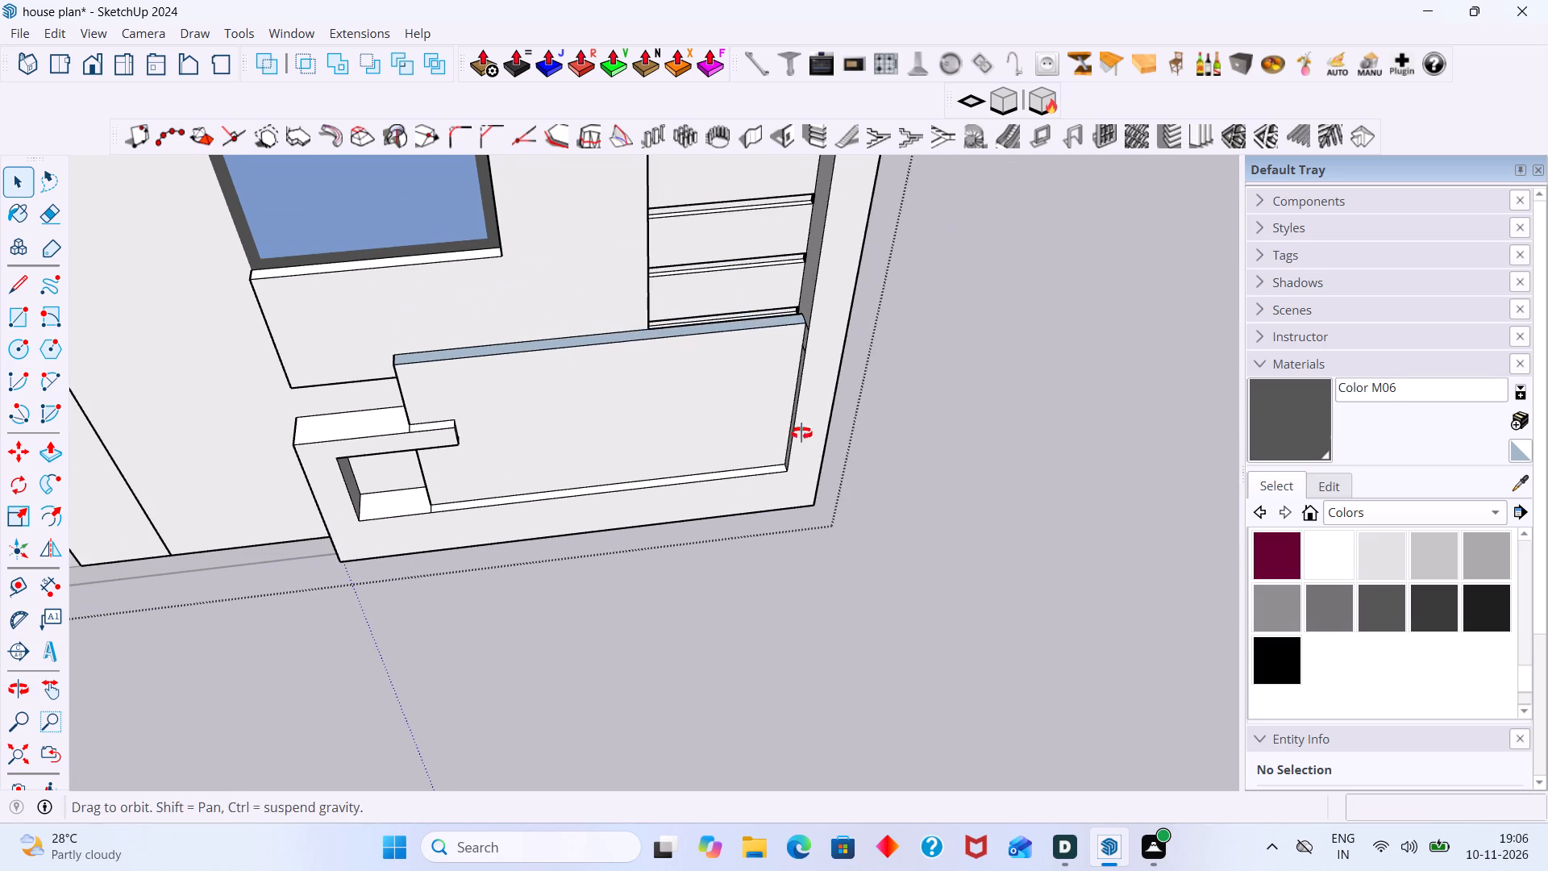
pyautogui.moveTo(801, 433); pyautogui.dragTo(859, 401, button='middle')
pyautogui.scroll(6, 829, 326)
pyautogui.scroll(-6, 806, 300)
pyautogui.scroll(3, 825, 298)
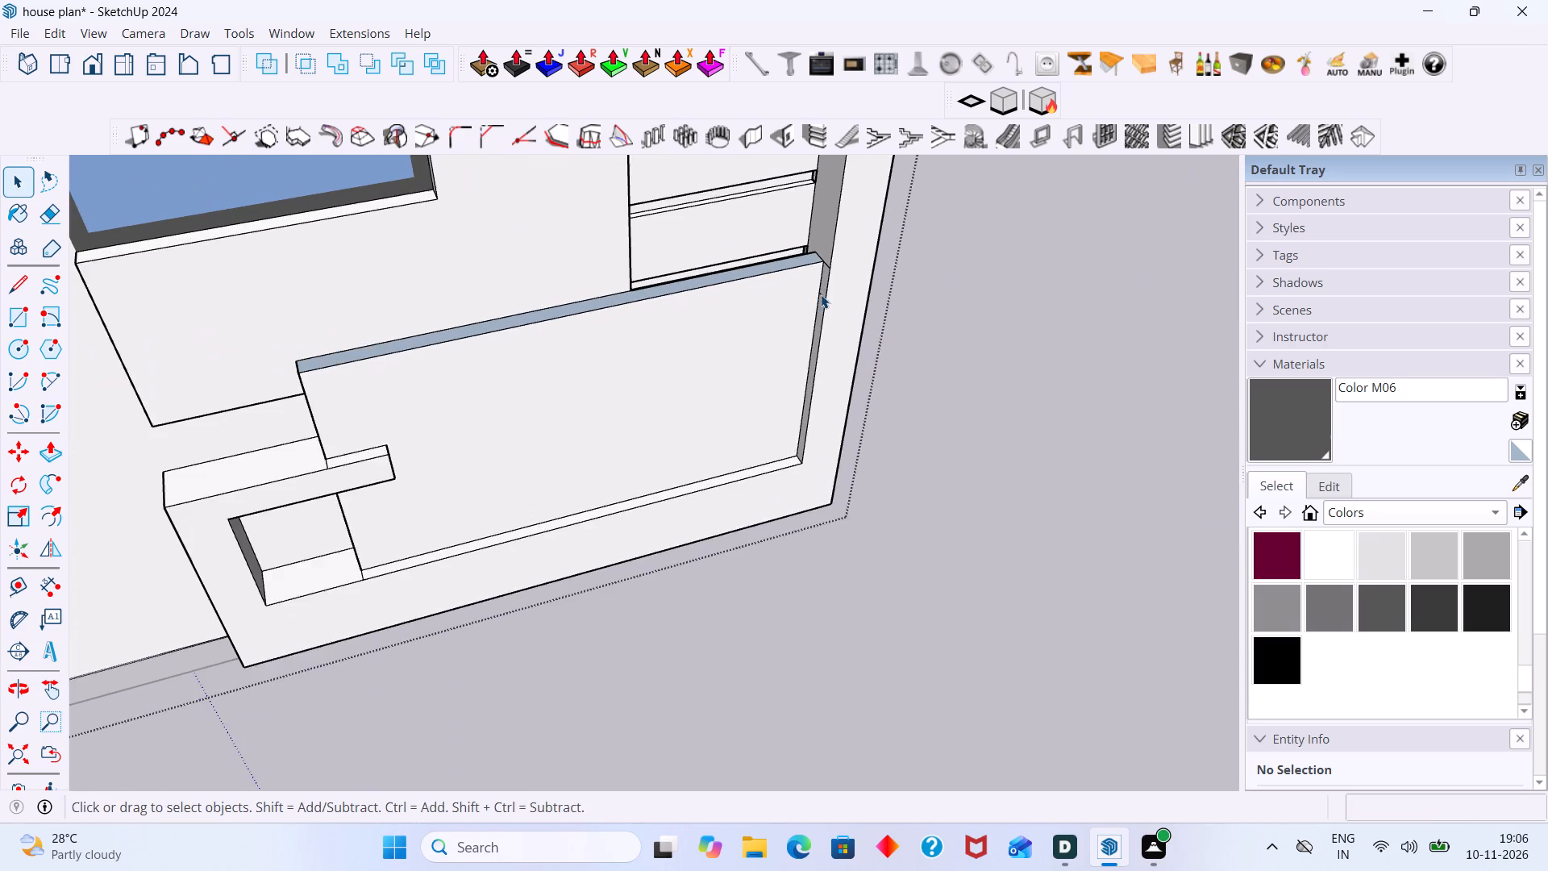
pyautogui.scroll(1, 821, 294)
pyautogui.scroll(5, 659, 287)
pyautogui.click(647, 277)
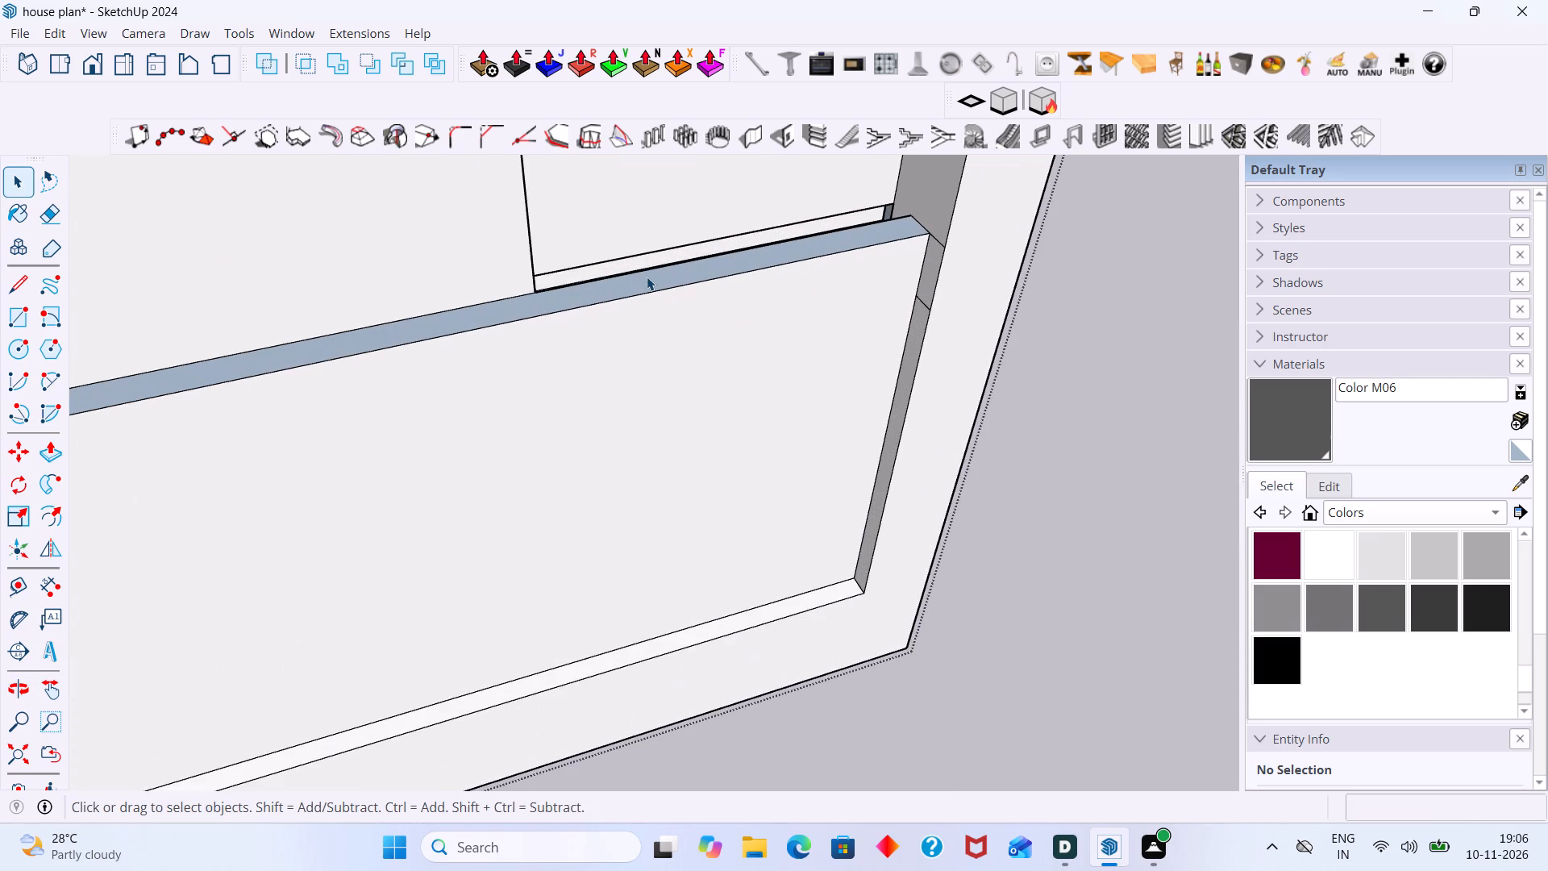
pyautogui.rightClick(647, 277)
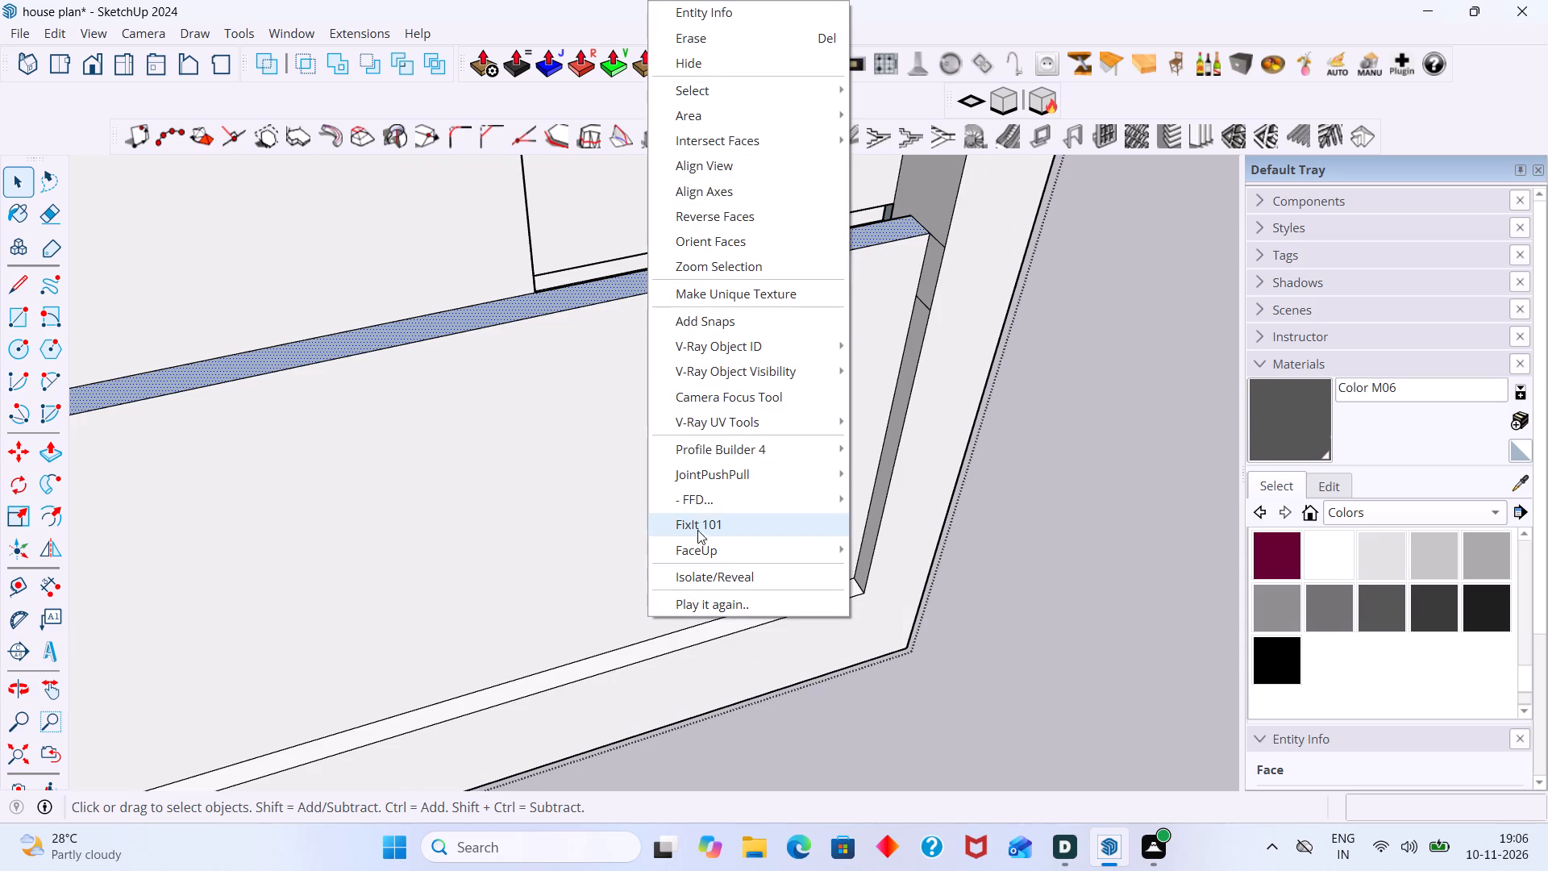
pyautogui.click(722, 215)
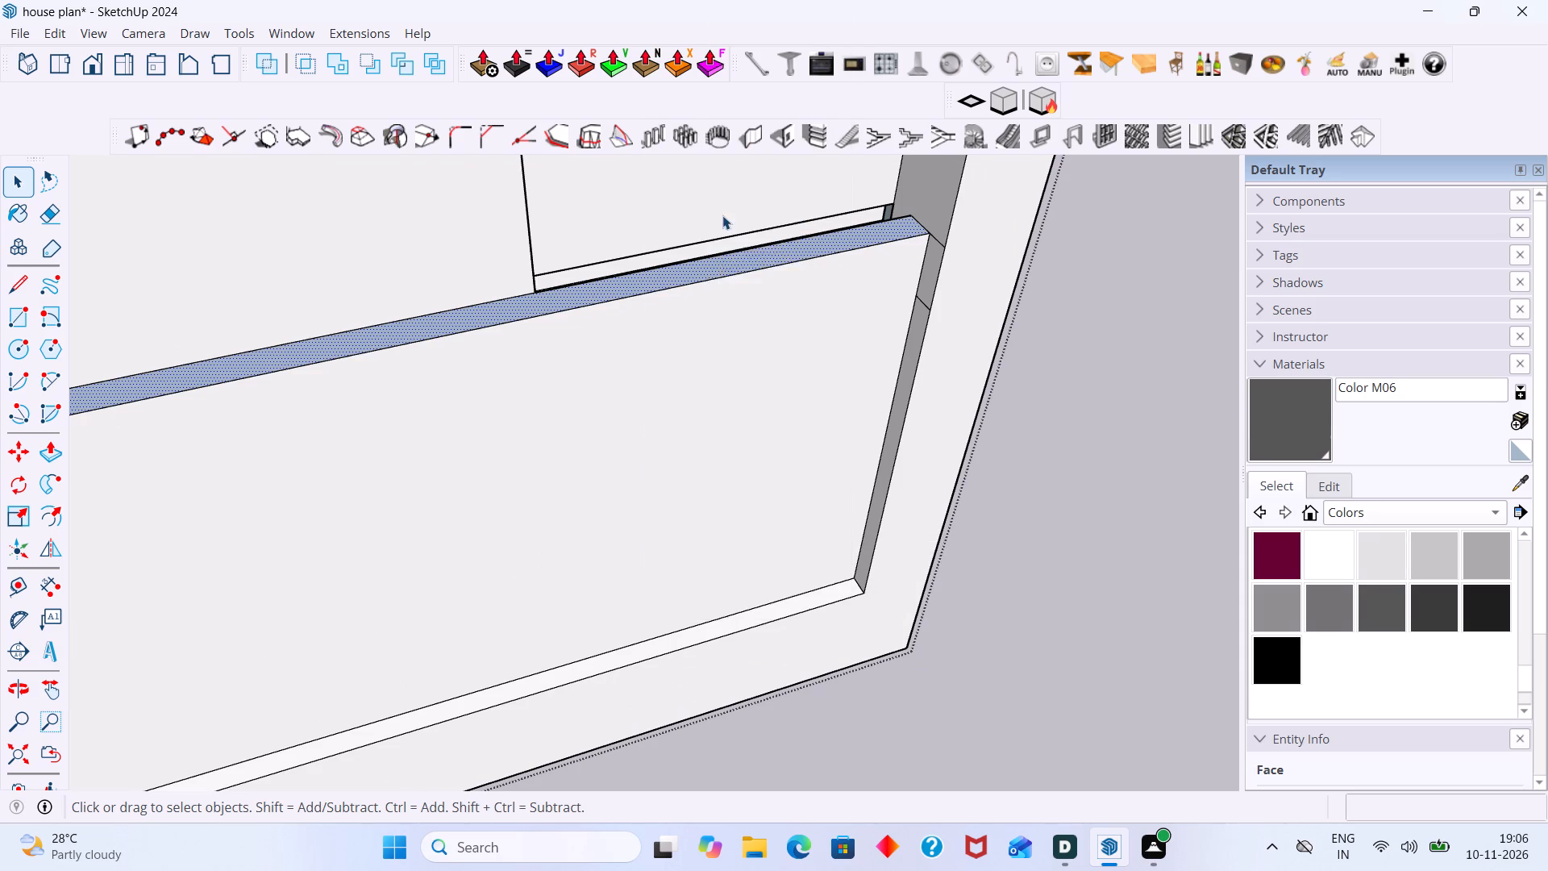
pyautogui.scroll(-6, 747, 244)
pyautogui.click(1055, 339)
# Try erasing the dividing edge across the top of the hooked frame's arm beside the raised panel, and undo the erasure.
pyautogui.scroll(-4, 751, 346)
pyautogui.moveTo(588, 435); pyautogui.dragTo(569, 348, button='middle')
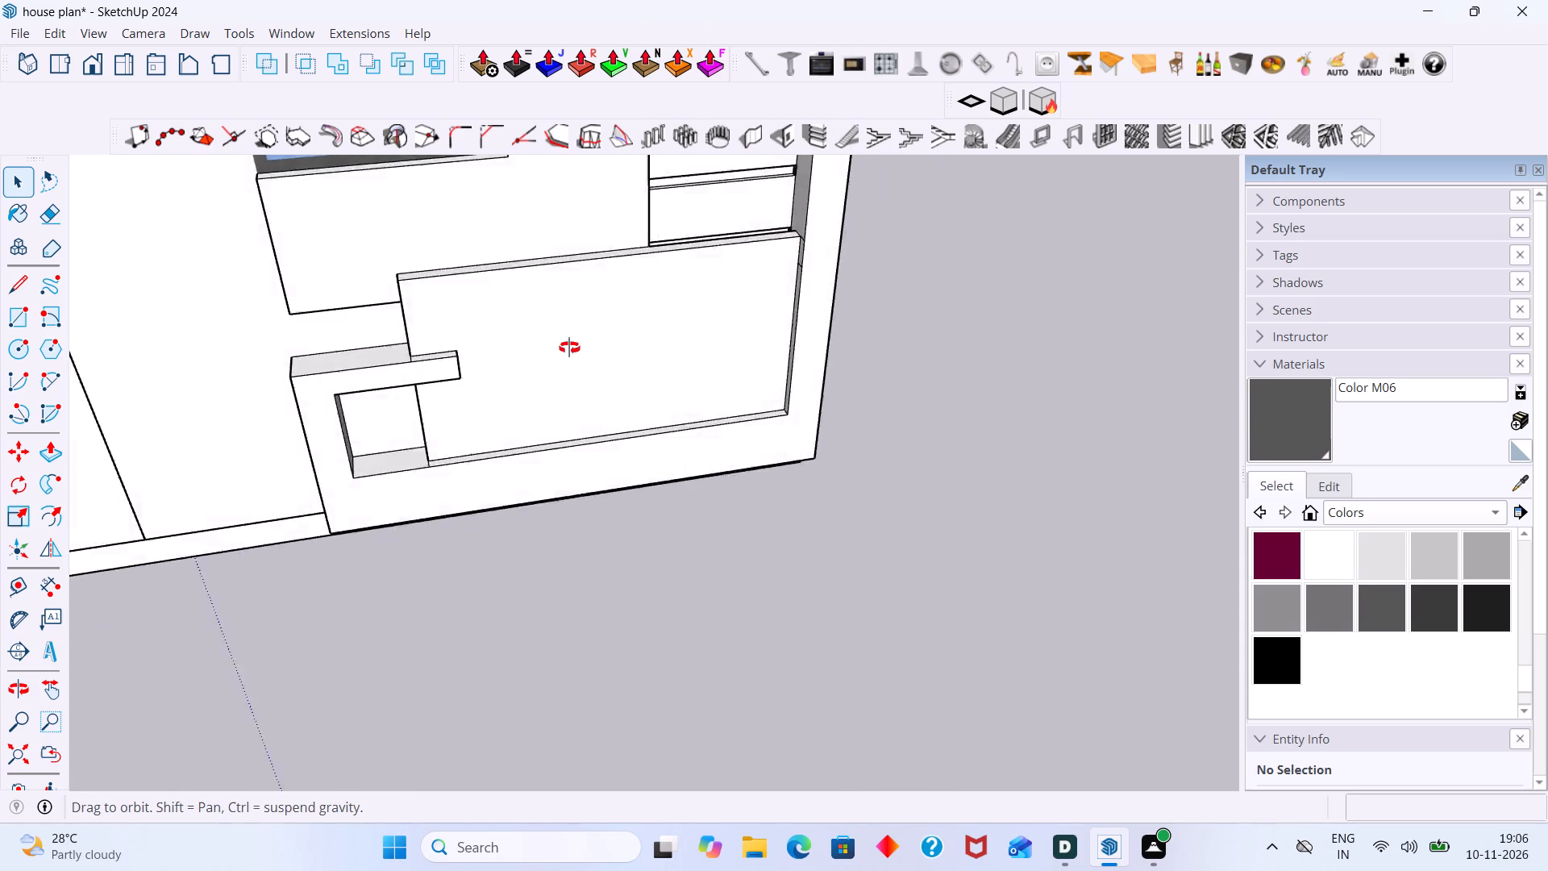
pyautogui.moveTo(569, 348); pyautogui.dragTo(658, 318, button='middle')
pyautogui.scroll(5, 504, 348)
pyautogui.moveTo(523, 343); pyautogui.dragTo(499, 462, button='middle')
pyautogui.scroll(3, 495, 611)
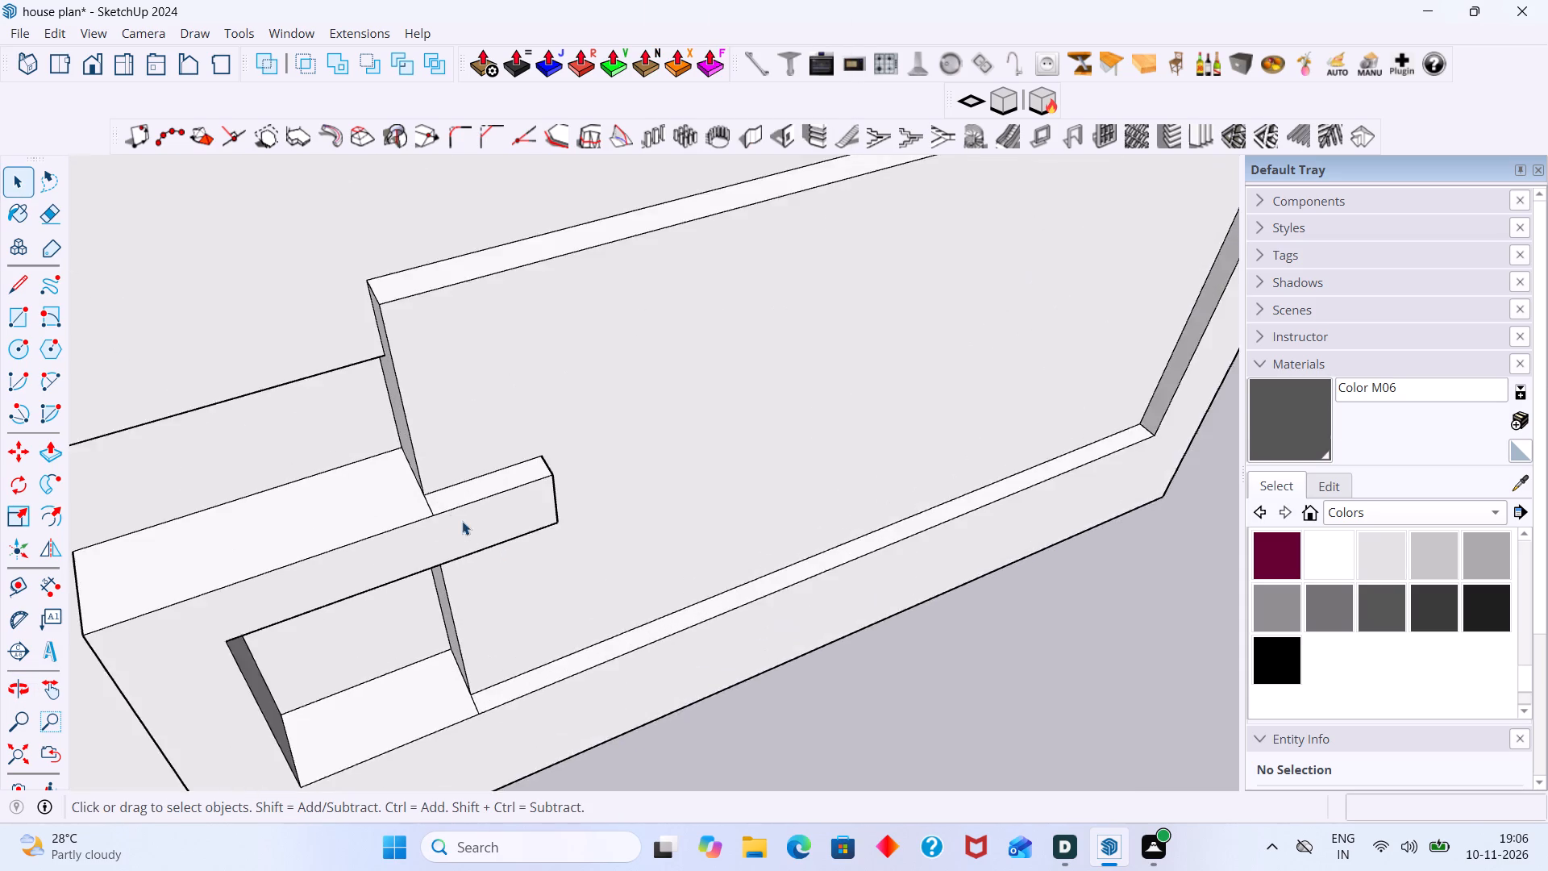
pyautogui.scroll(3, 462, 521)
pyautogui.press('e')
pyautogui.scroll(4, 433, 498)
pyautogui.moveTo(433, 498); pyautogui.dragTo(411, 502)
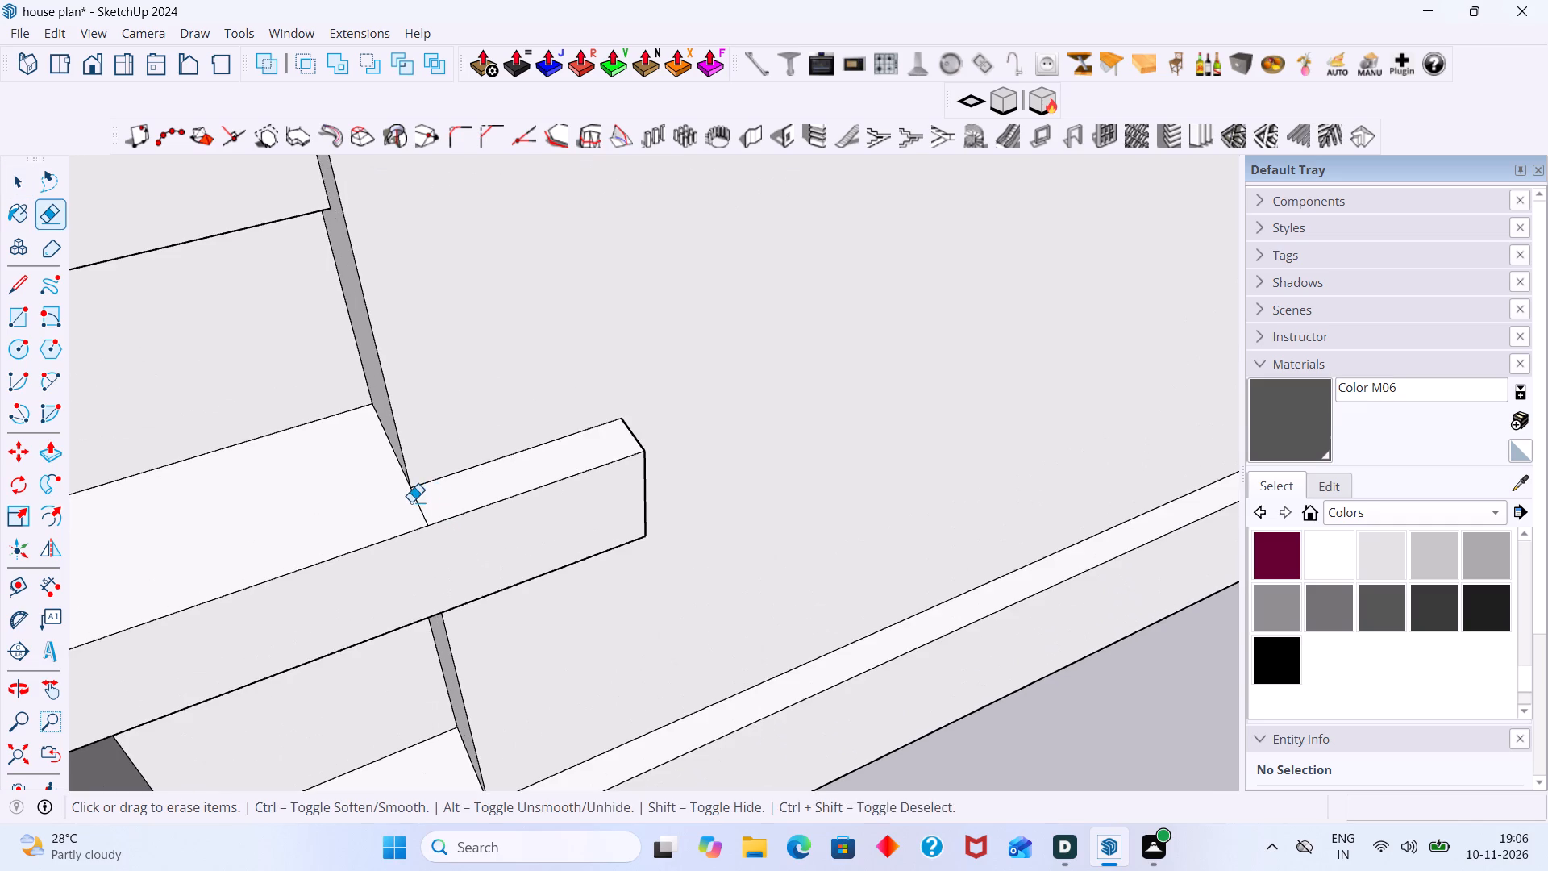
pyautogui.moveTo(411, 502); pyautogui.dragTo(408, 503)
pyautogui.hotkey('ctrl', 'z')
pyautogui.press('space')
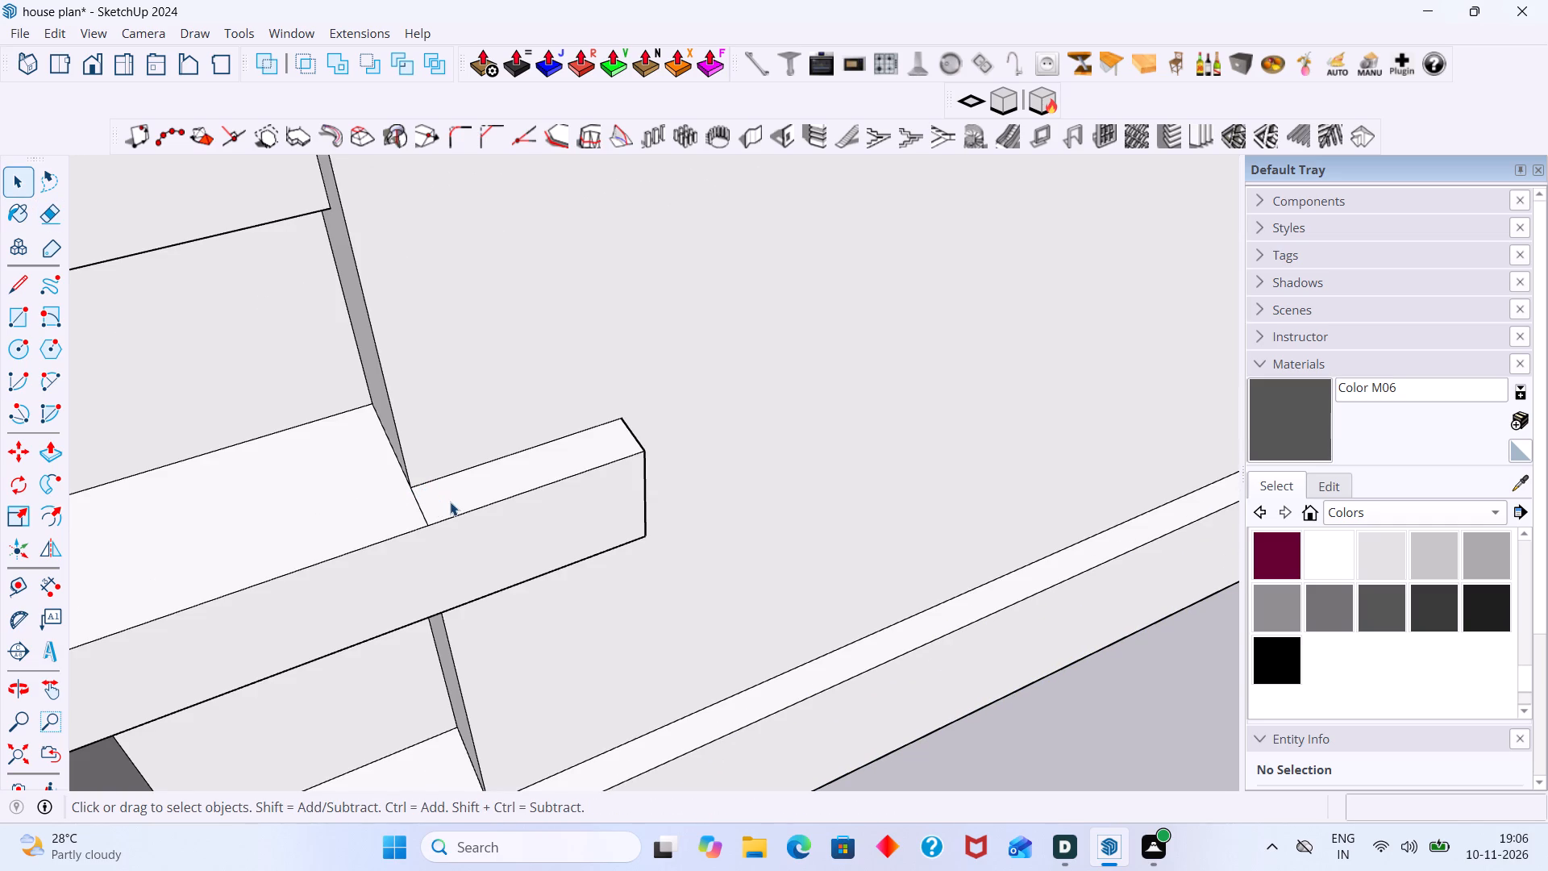
# Erase the dividing edge across the top of the hooked frame's arm where it meets the raised panel.
pyautogui.doubleClick(450, 502)
pyautogui.click(441, 500)
pyautogui.press('e')
pyautogui.moveTo(441, 496); pyautogui.dragTo(440, 496)
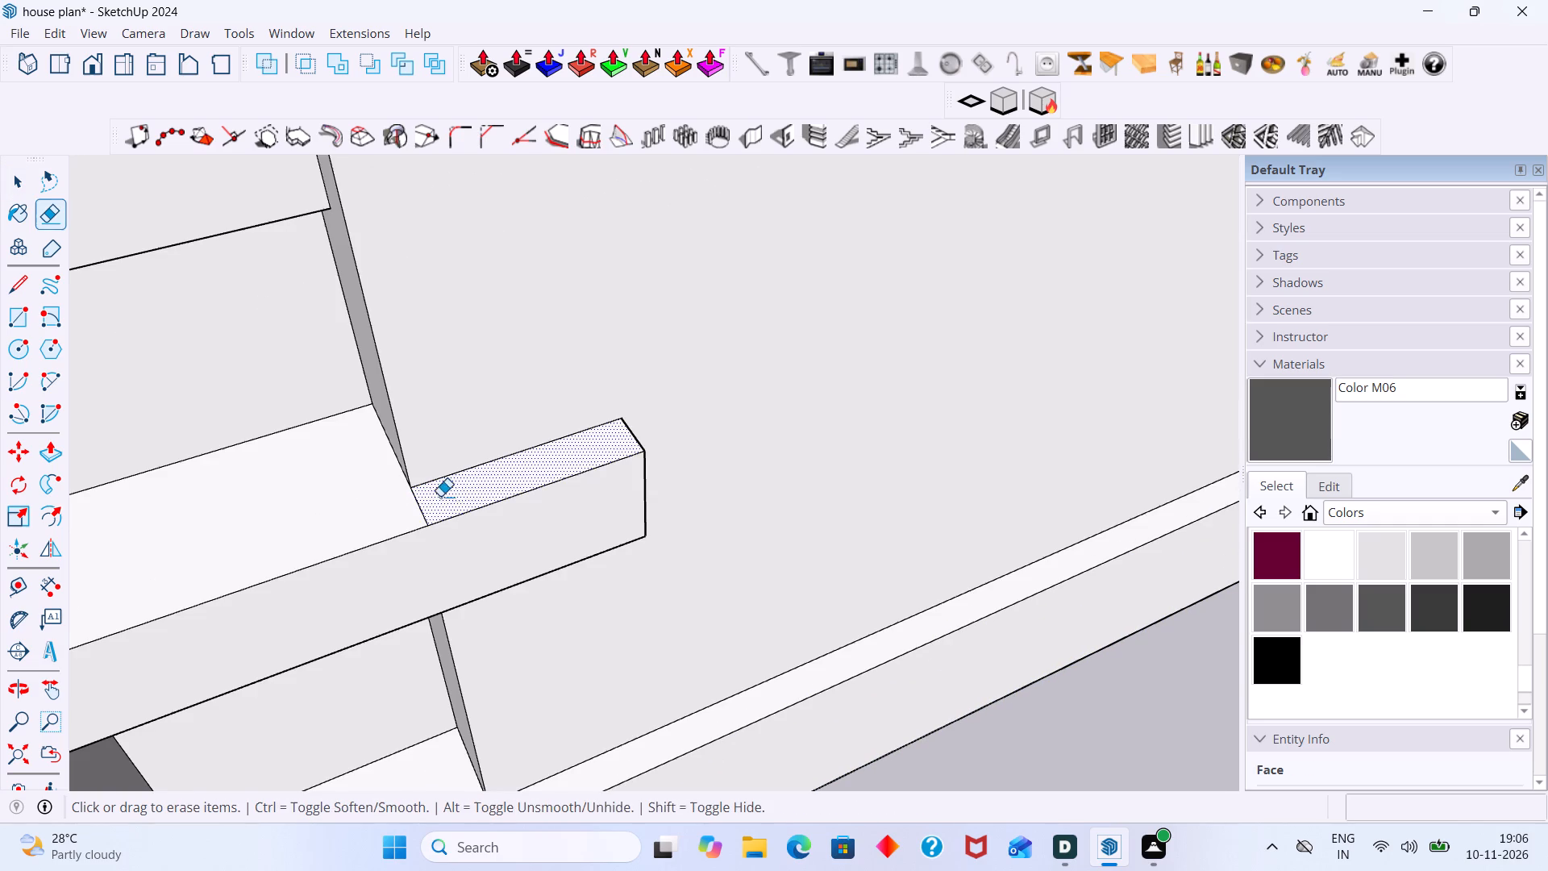
pyautogui.moveTo(440, 496); pyautogui.dragTo(416, 509)
# Erase the dividing edge on the hooked frame's lower inner ledge at the raised panel's bottom corner.
pyautogui.scroll(-5, 425, 511)
pyautogui.moveTo(454, 557); pyautogui.dragTo(419, 430, button='middle')
pyautogui.scroll(-1, 426, 431)
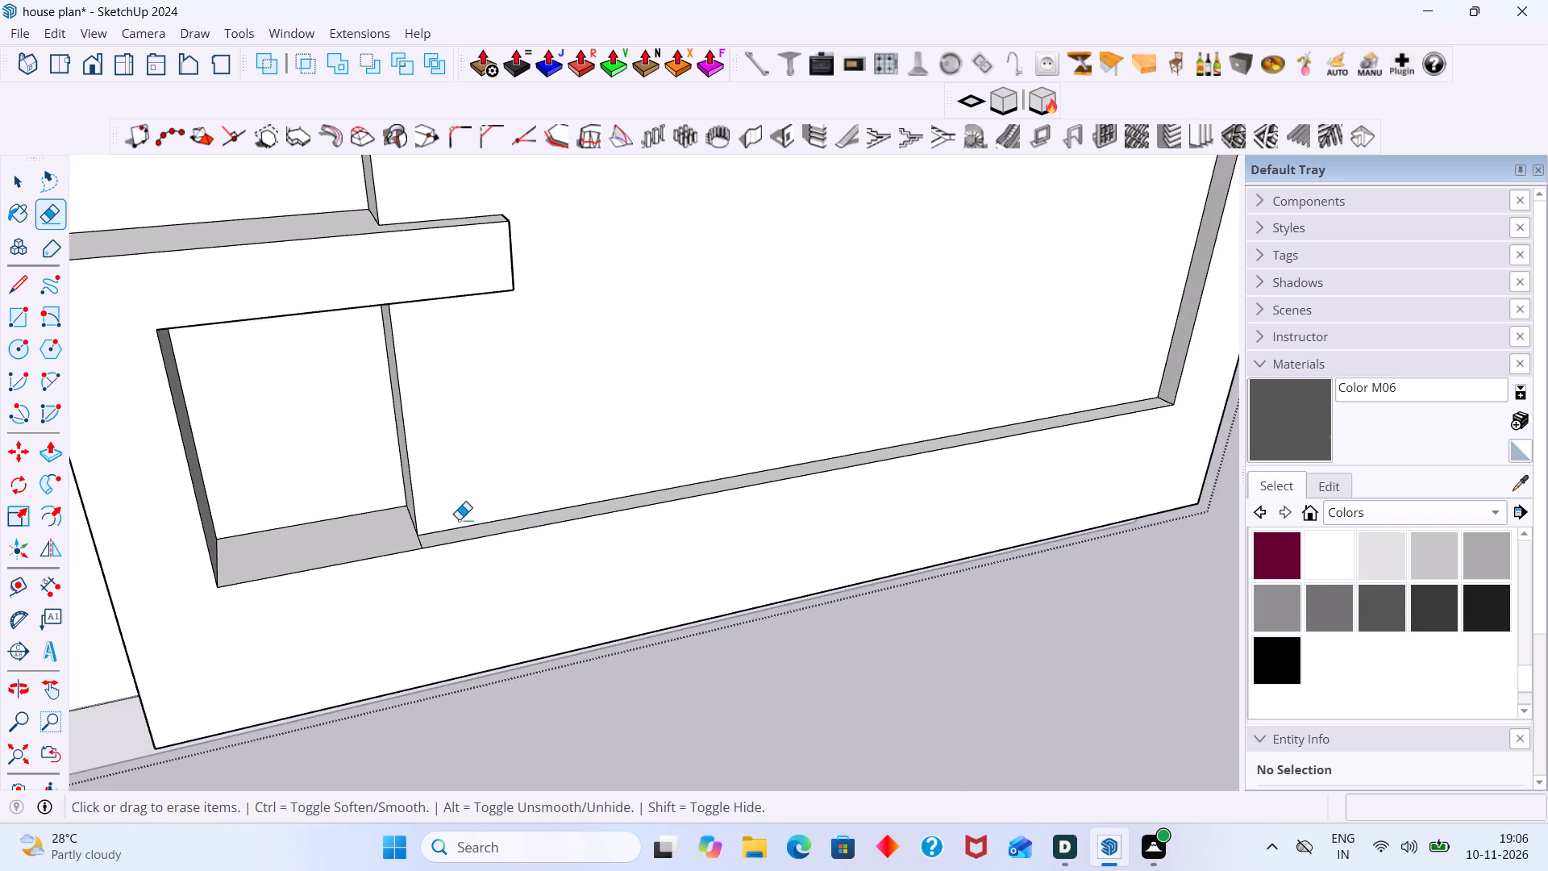
pyautogui.scroll(5, 445, 524)
pyautogui.moveTo(416, 542); pyautogui.dragTo(416, 549)
pyautogui.scroll(-8, 415, 549)
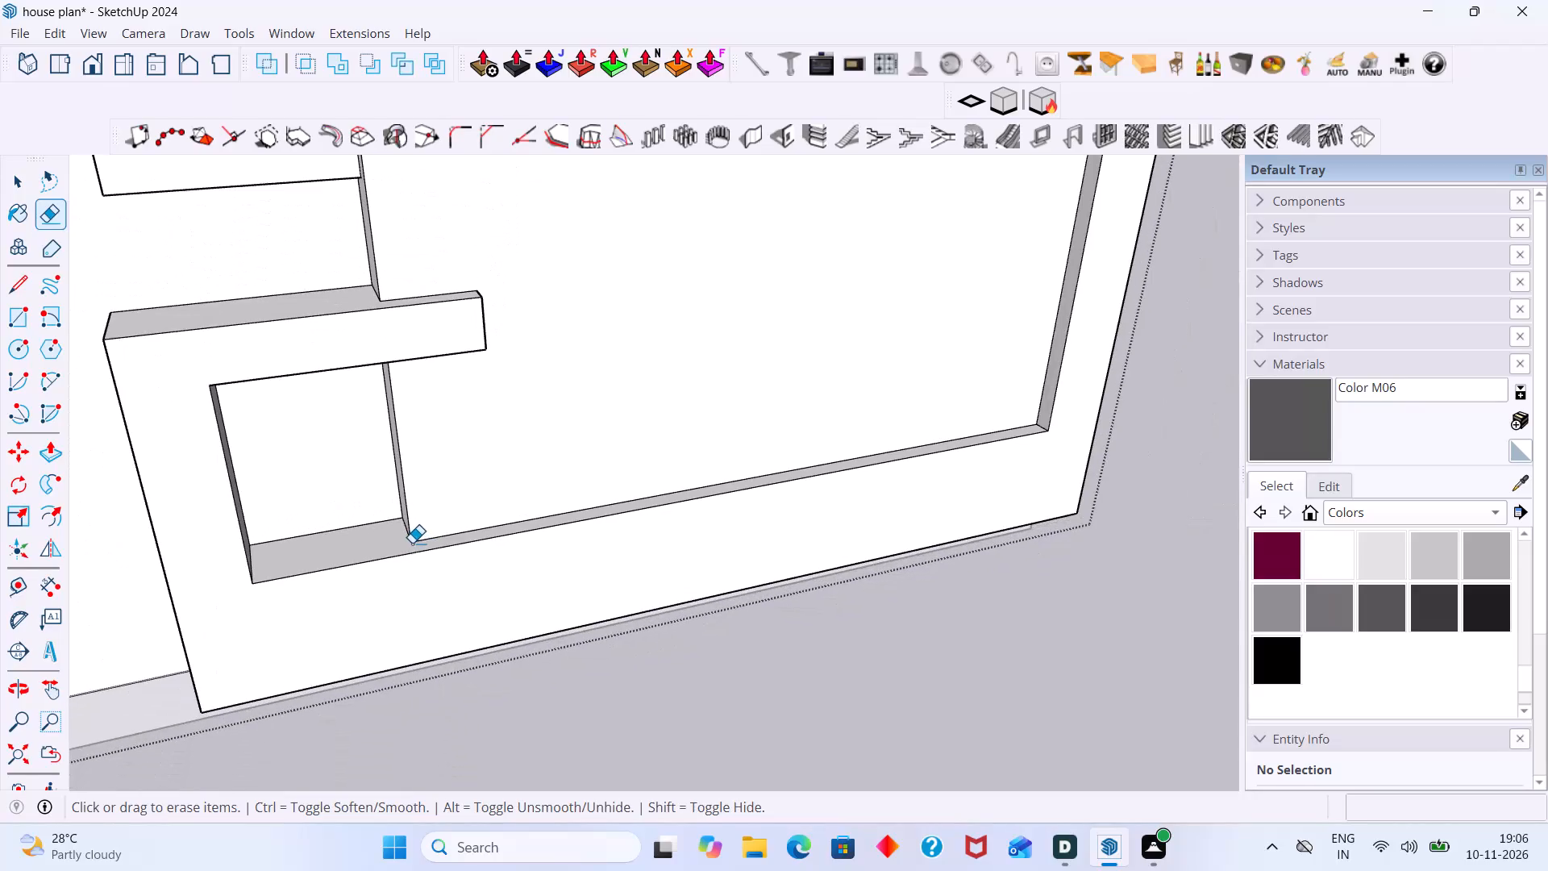
# Erase the two leftover edges on the frame's inner side face near the raised panel's upper corner below the slats.
pyautogui.keyDown('shift'); pyautogui.moveTo(408, 547); pyautogui.dragTo(310, 624, button='middle'); pyautogui.keyUp('shift')
pyautogui.scroll(-4, 567, 516)
pyautogui.keyDown('shift'); pyautogui.moveTo(839, 413); pyautogui.dragTo(765, 527, button='middle'); pyautogui.keyUp('shift')
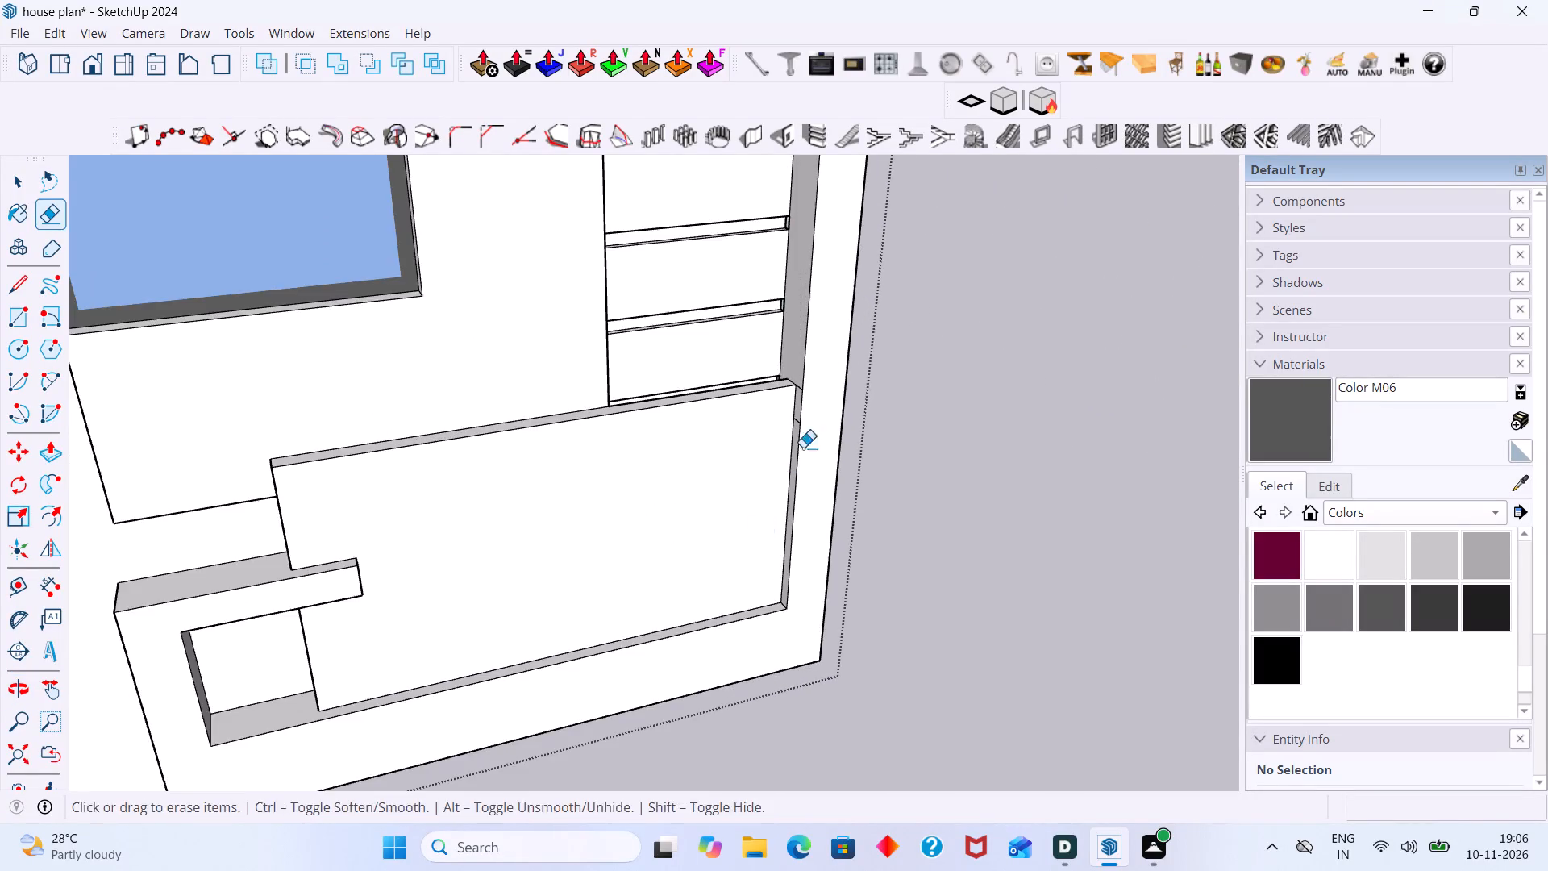
pyautogui.moveTo(809, 451); pyautogui.dragTo(874, 487, button='middle')
pyautogui.scroll(9, 893, 457)
pyautogui.moveTo(913, 437); pyautogui.dragTo(903, 510)
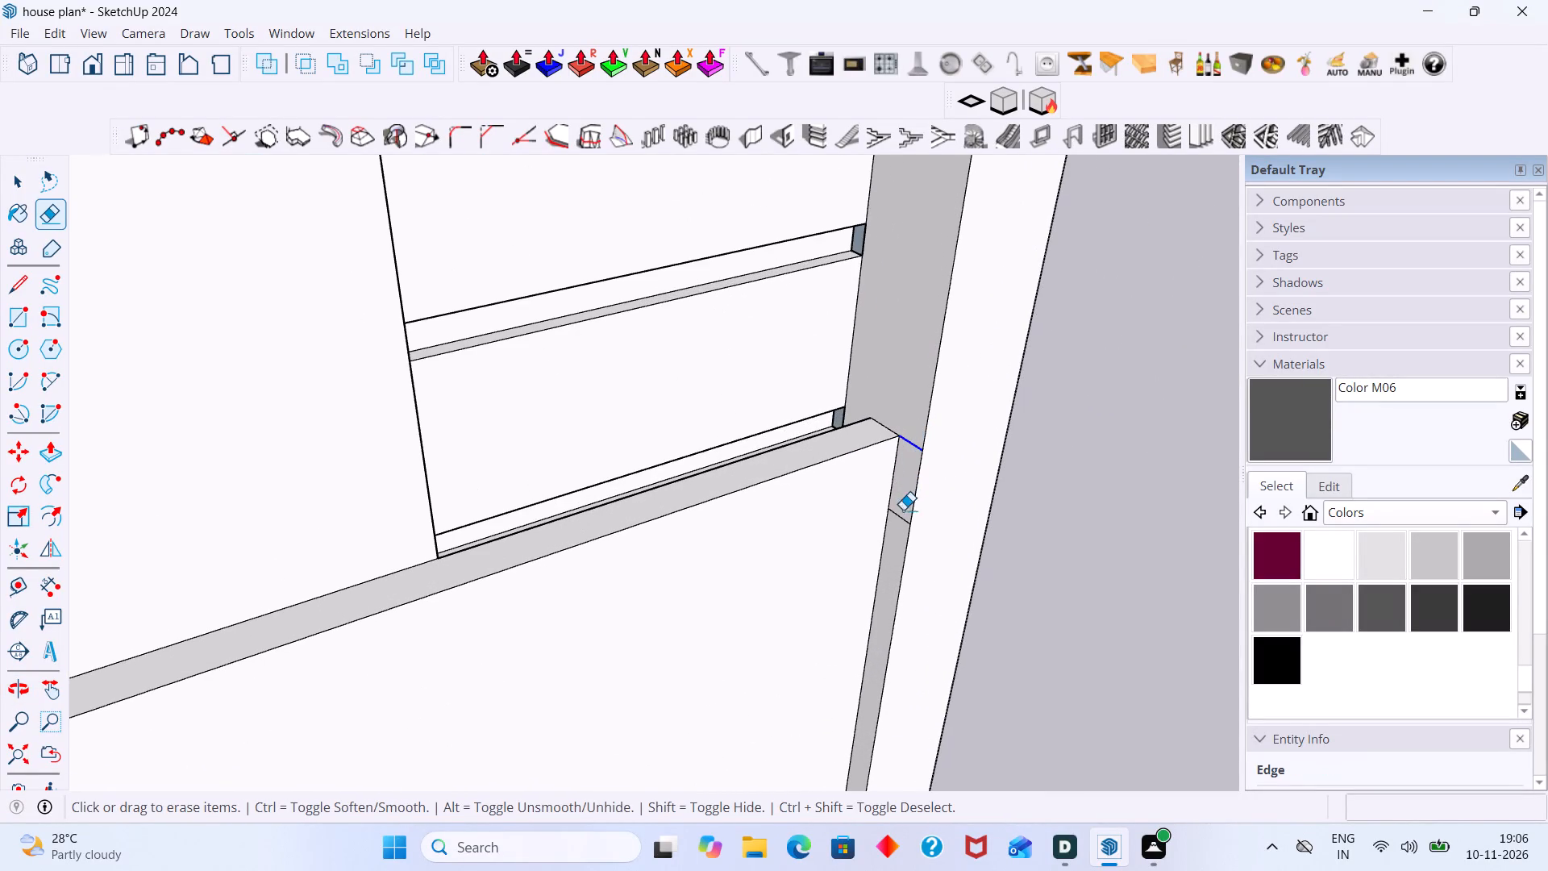
pyautogui.moveTo(903, 510); pyautogui.dragTo(899, 523)
# Erase the dividing edge on the underside of the hooked frame's arm beside the raised panel.
pyautogui.scroll(-11, 888, 515)
pyautogui.scroll(2, 388, 716)
pyautogui.moveTo(408, 710); pyautogui.dragTo(442, 660, button='middle')
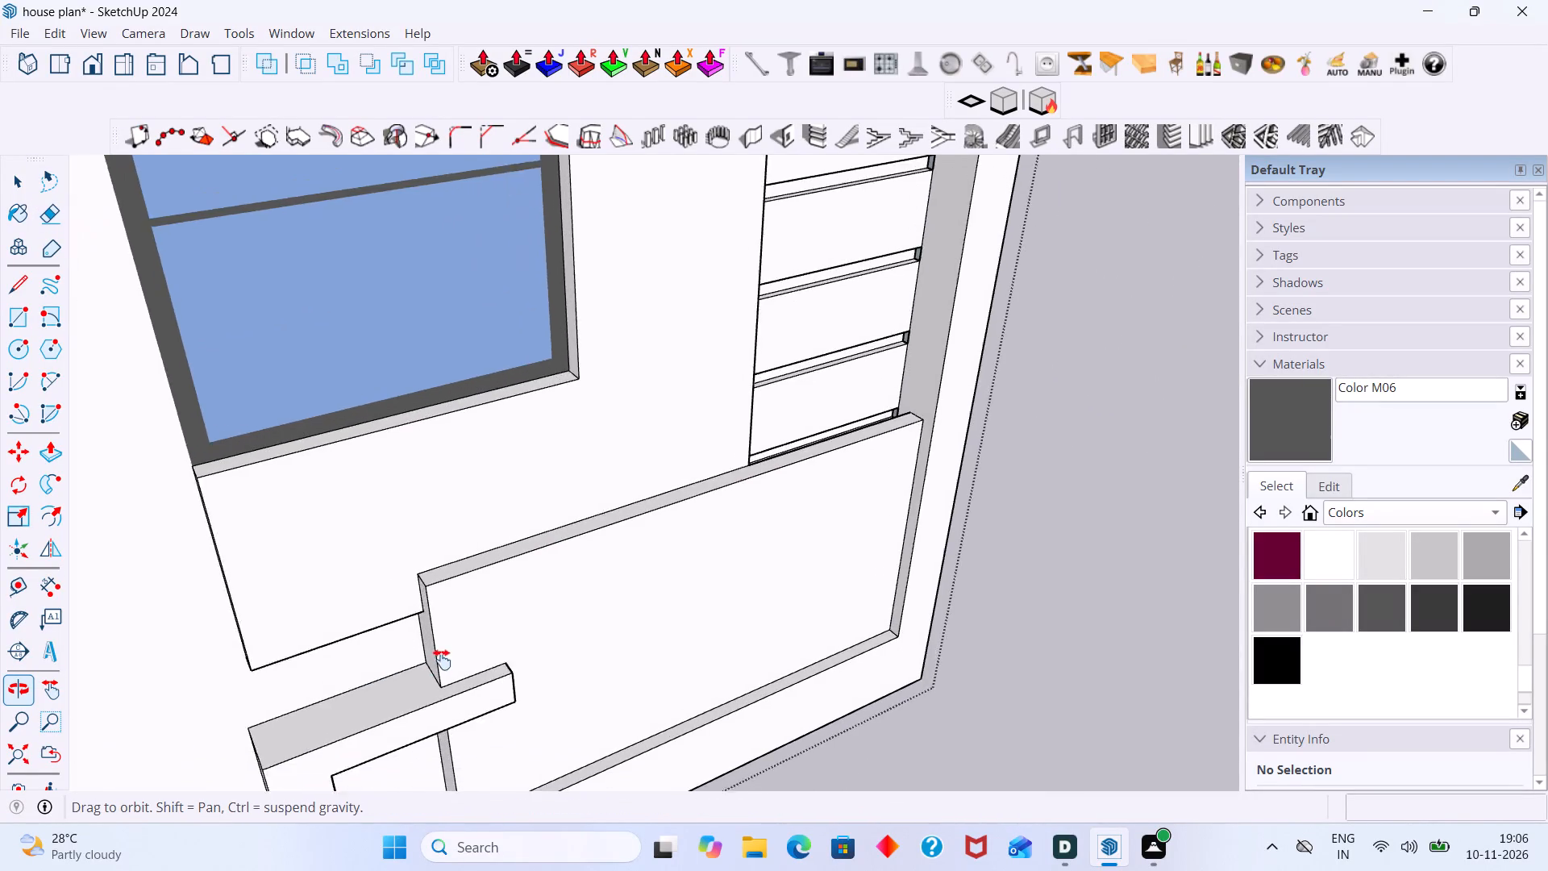
pyautogui.moveTo(442, 660); pyautogui.dragTo(626, 340, button='middle')
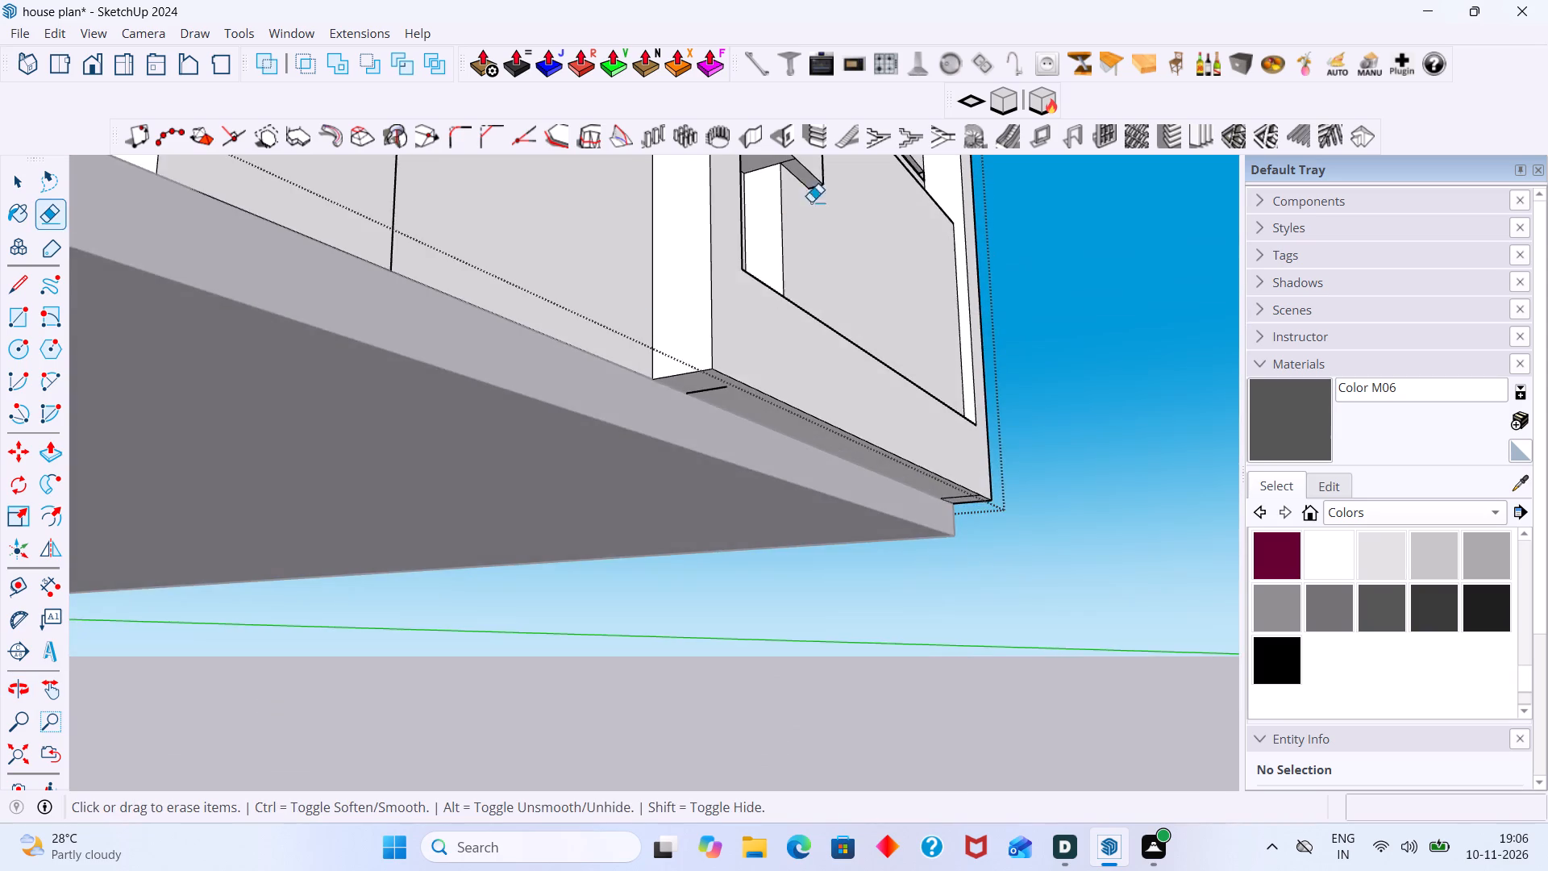
pyautogui.scroll(3, 815, 188)
pyautogui.keyDown('shift'); pyautogui.moveTo(794, 270); pyautogui.dragTo(713, 434, button='middle'); pyautogui.keyUp('shift')
pyautogui.scroll(2, 676, 277)
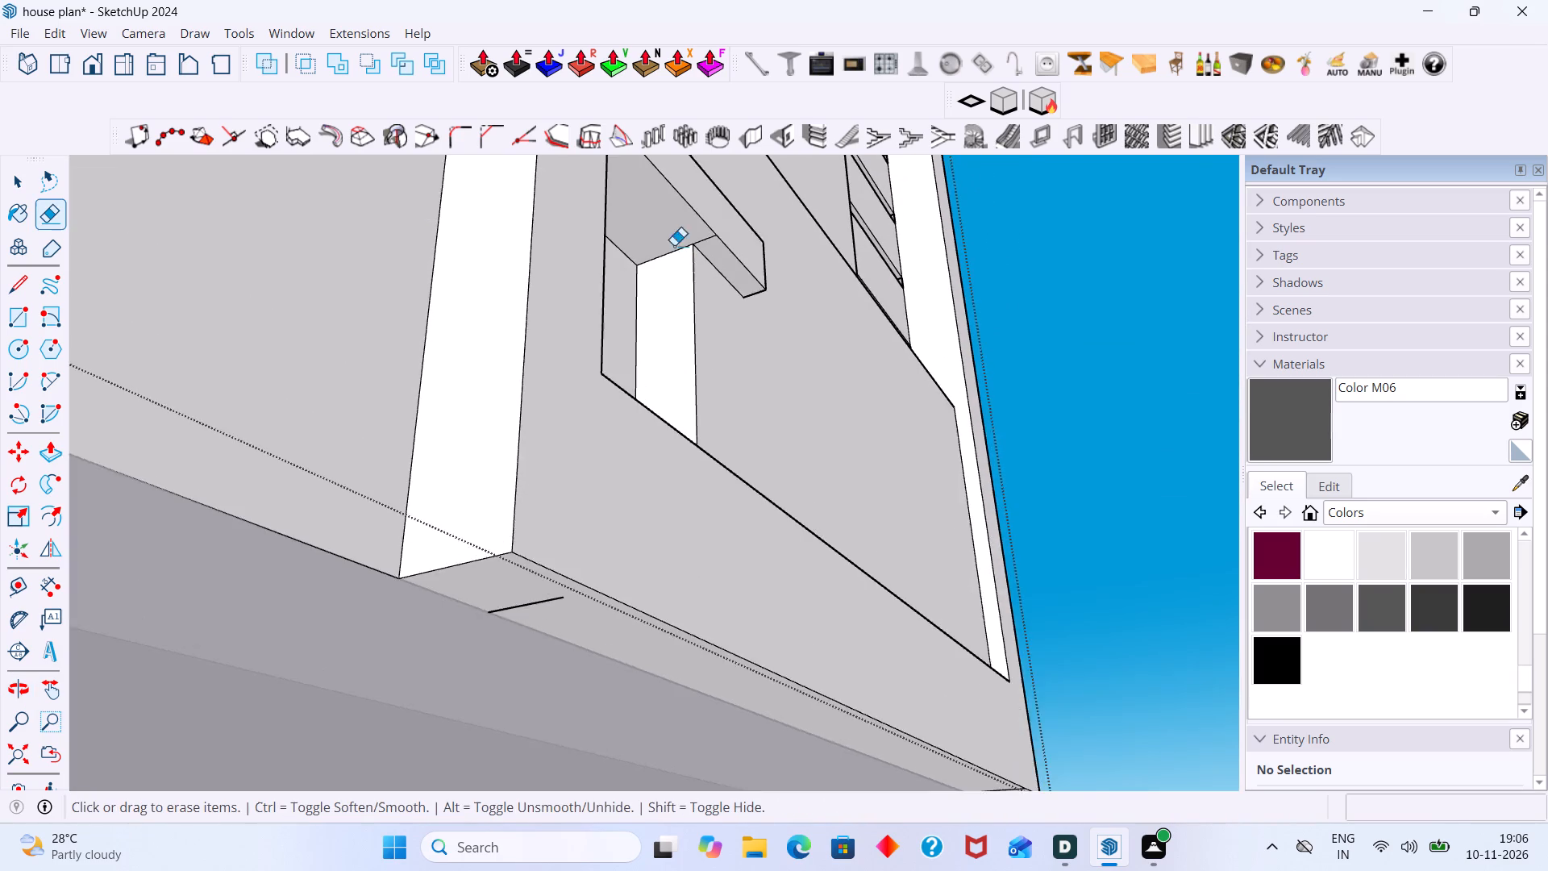
pyautogui.scroll(7, 674, 245)
pyautogui.moveTo(722, 250); pyautogui.dragTo(709, 240)
pyautogui.scroll(-7, 705, 290)
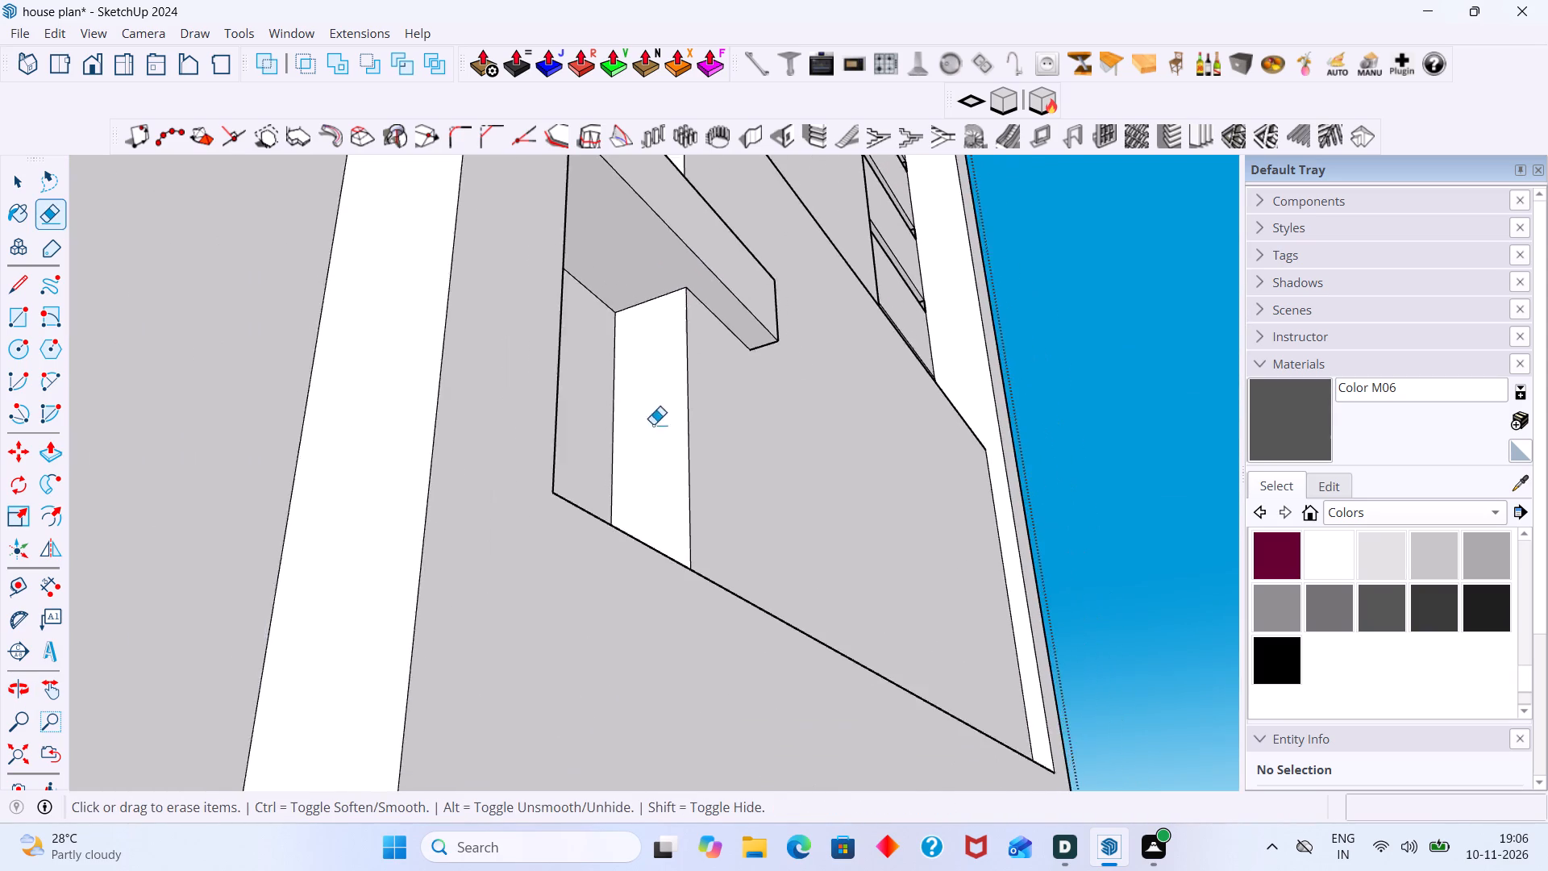
# Erase the short stray edge on the wall's underside near the hooked frame, and leave the wall group.
pyautogui.scroll(-5, 653, 424)
pyautogui.moveTo(660, 600); pyautogui.dragTo(653, 486, button='middle')
pyautogui.scroll(3, 572, 442)
pyautogui.moveTo(581, 391); pyautogui.dragTo(554, 361)
pyautogui.scroll(-14, 564, 367)
pyautogui.moveTo(676, 435); pyautogui.dragTo(443, 645, button='middle')
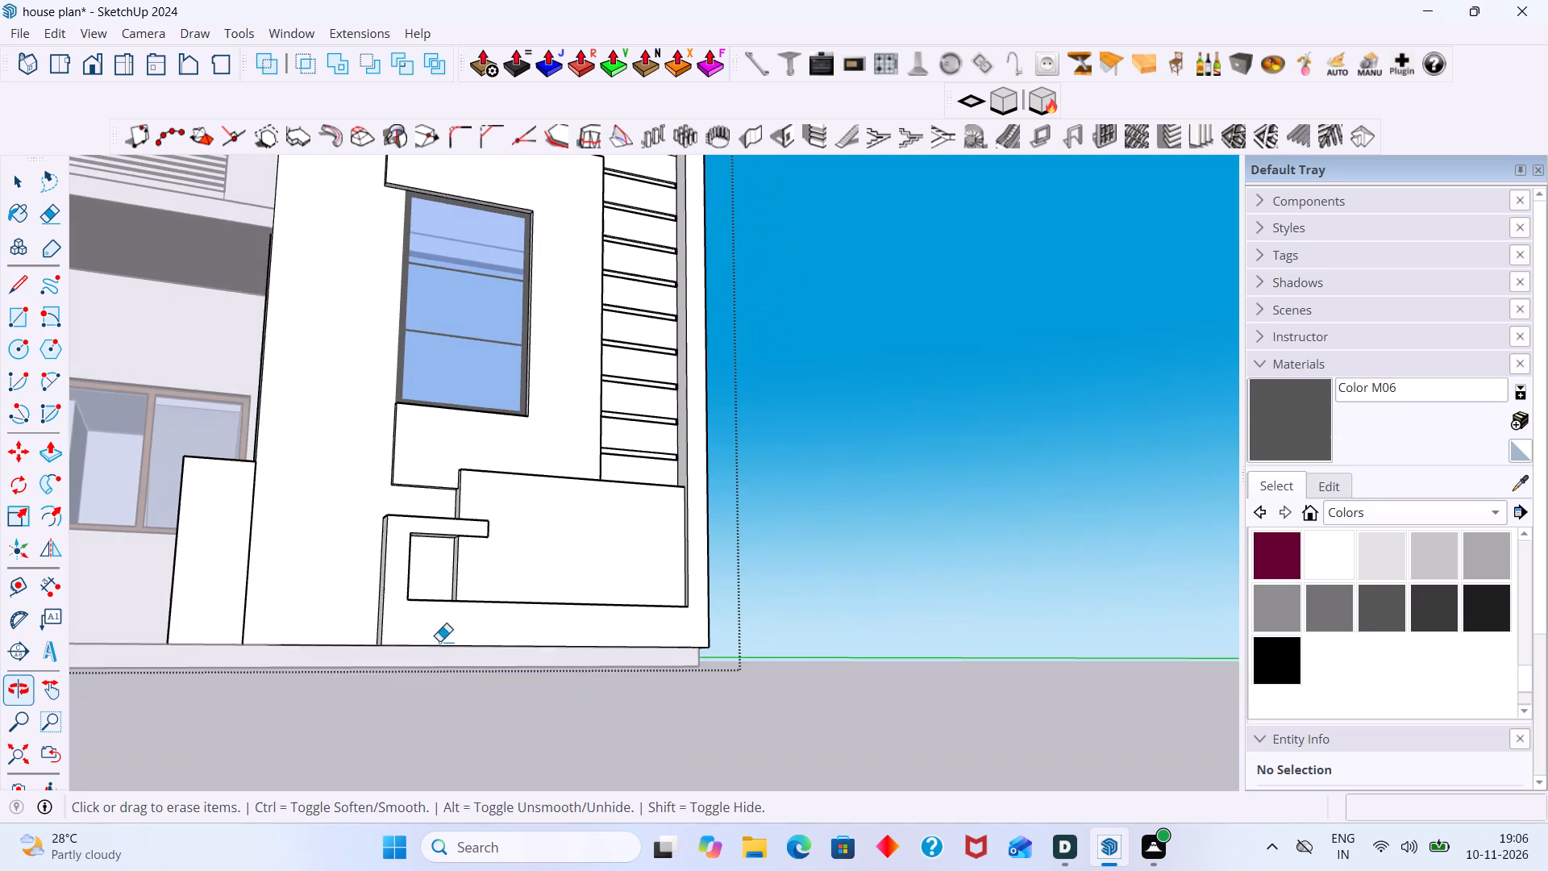
pyautogui.scroll(-2, 437, 619)
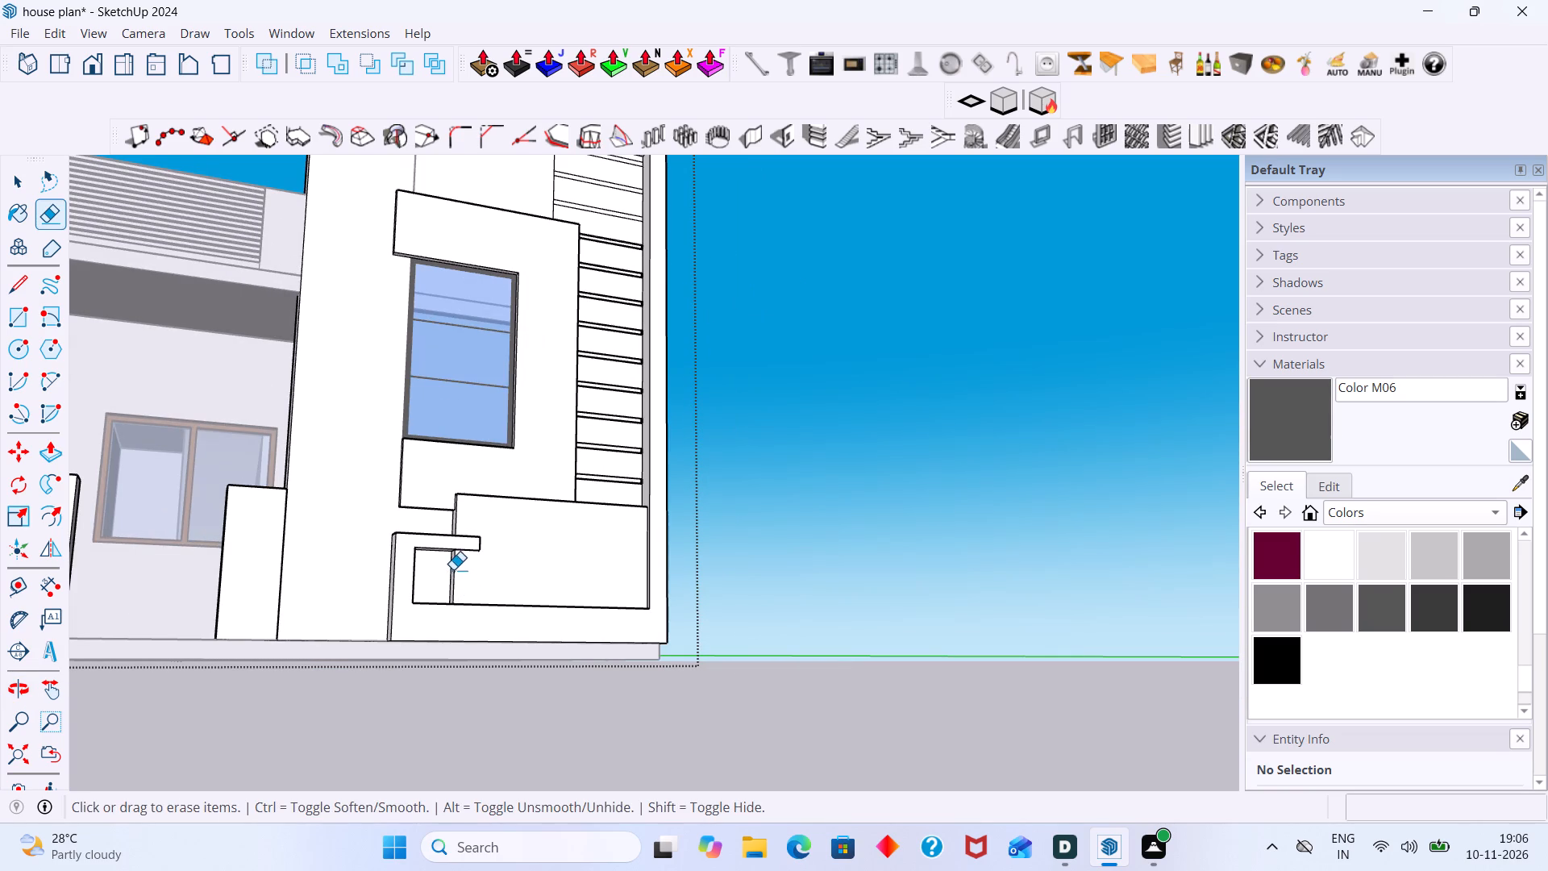
pyautogui.press('space')
pyautogui.click(813, 419)
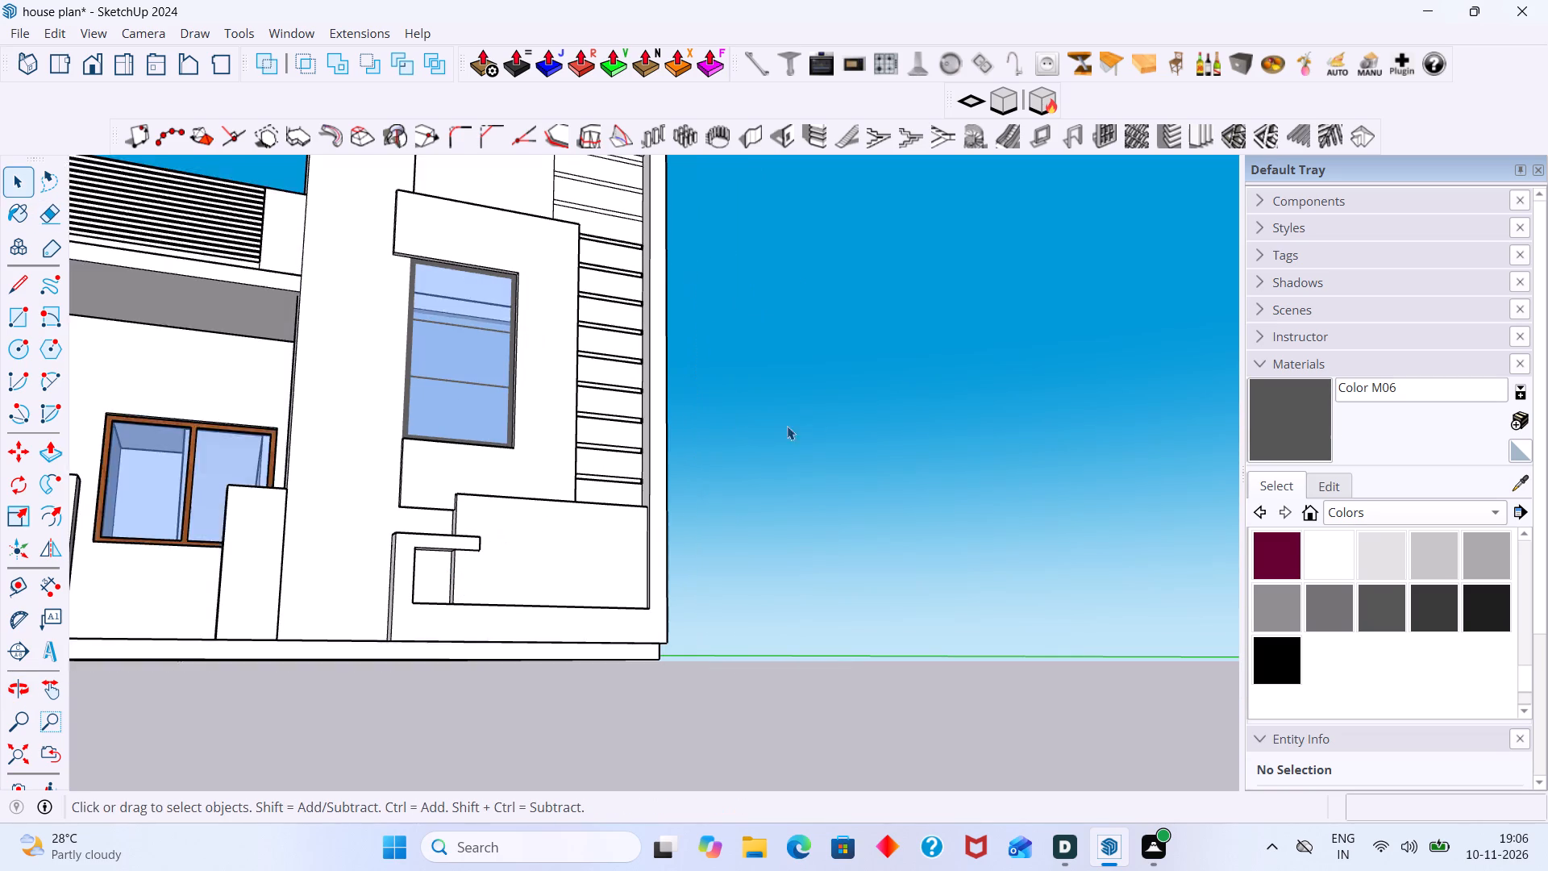
# In the wall group, draw a horizontal line about 3' 13/16" long from the window box's lower corner to the wall's edge beside the pillar.
pyautogui.scroll(-5, 754, 426)
pyautogui.moveTo(718, 515); pyautogui.dragTo(698, 640, button='middle')
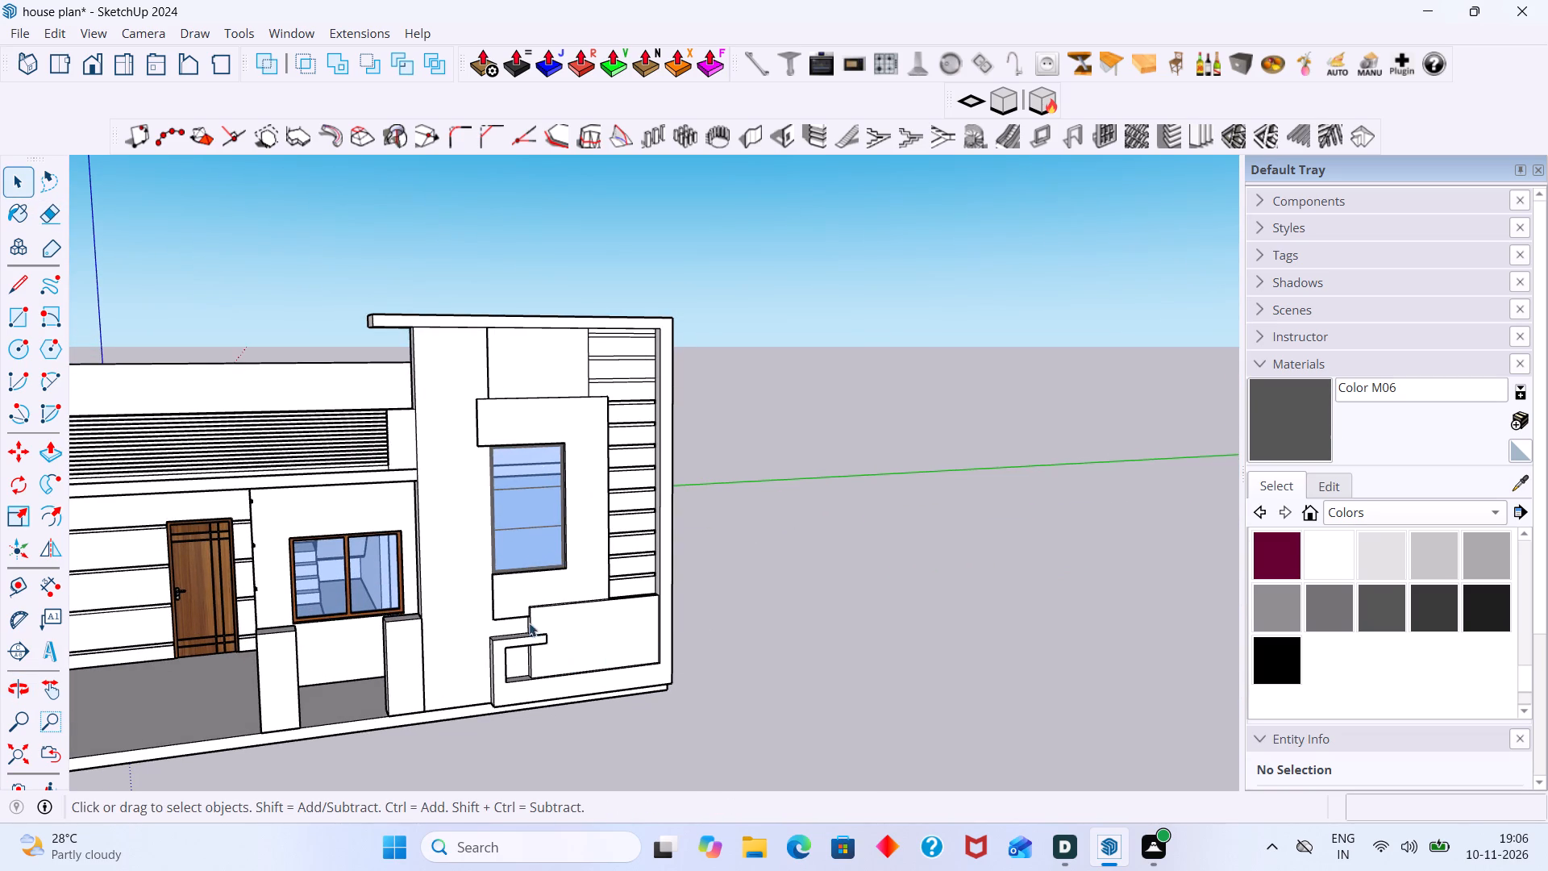
pyautogui.scroll(4, 528, 621)
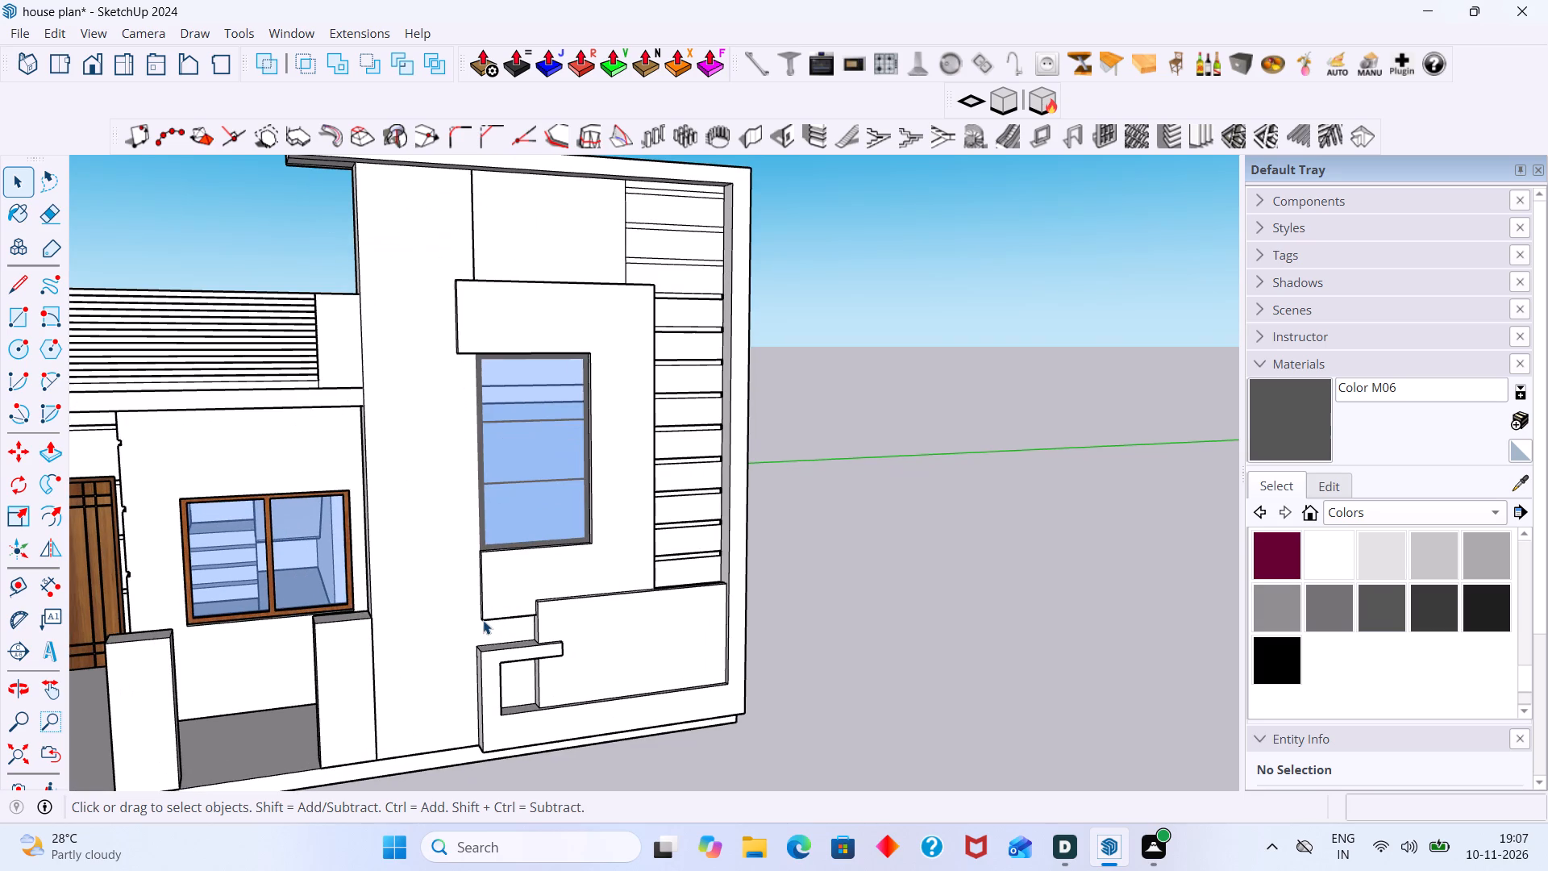
pyautogui.moveTo(490, 621); pyautogui.dragTo(605, 592, button='middle')
pyautogui.click(604, 593)
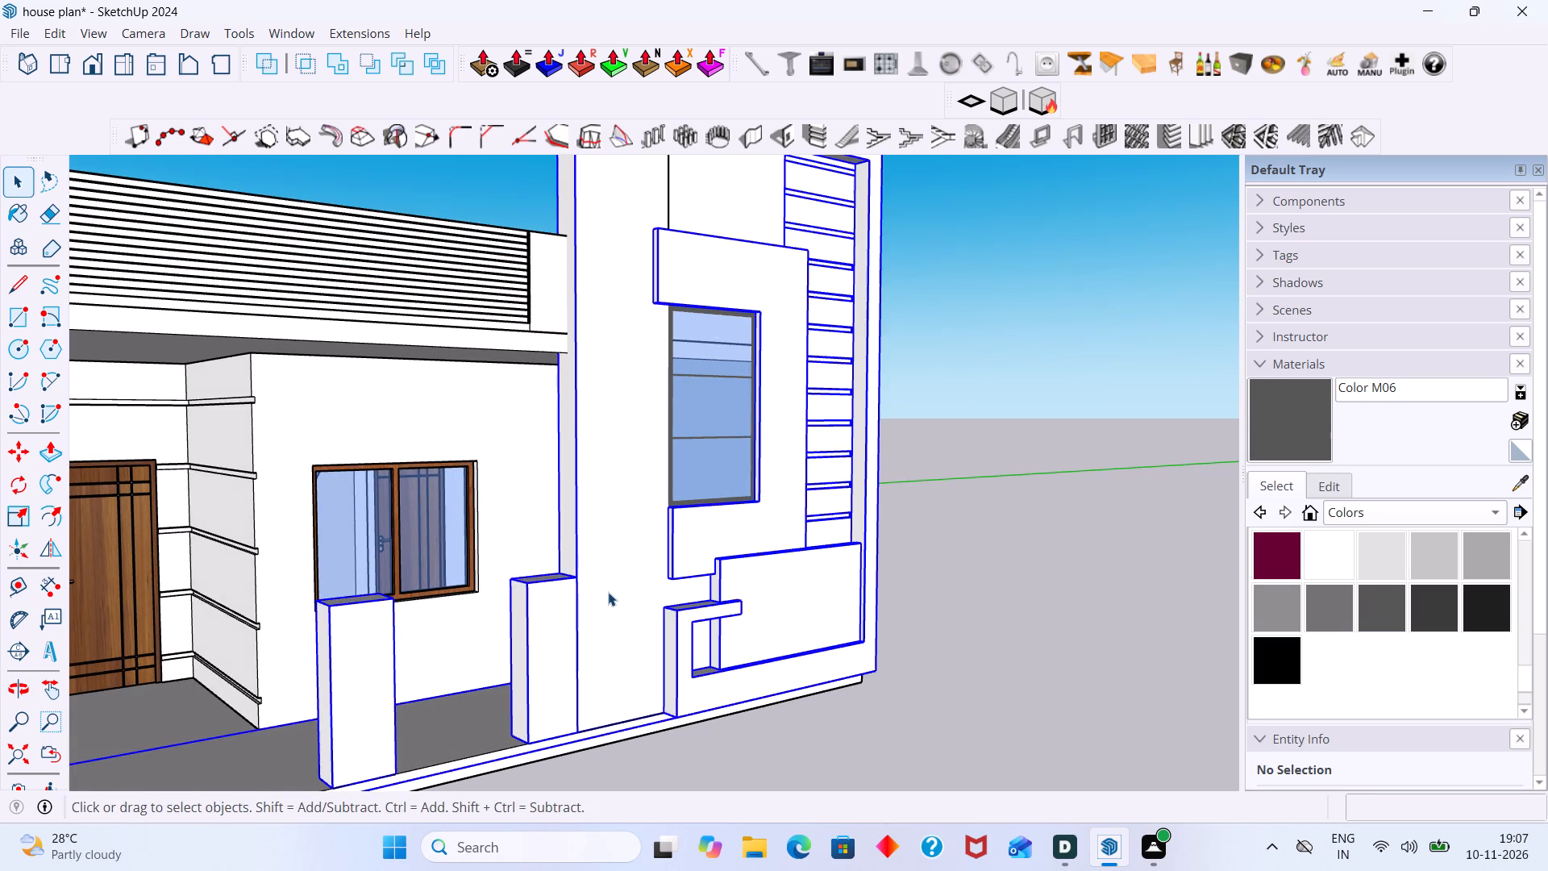
pyautogui.doubleClick(608, 592)
pyautogui.click(613, 600)
pyautogui.press('l')
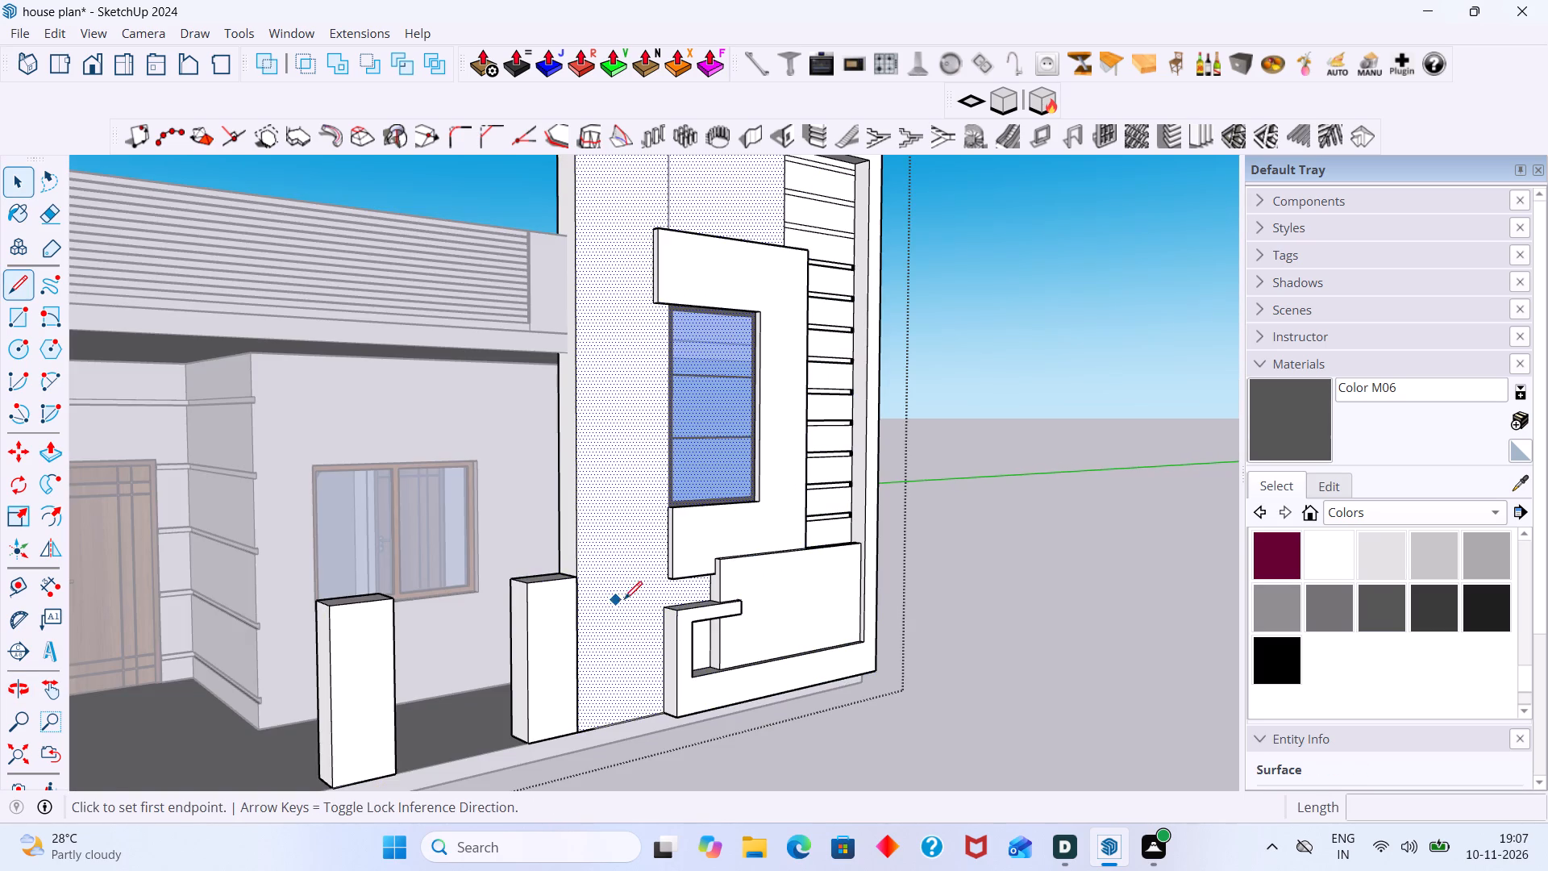
pyautogui.scroll(6, 643, 589)
pyautogui.click(674, 576)
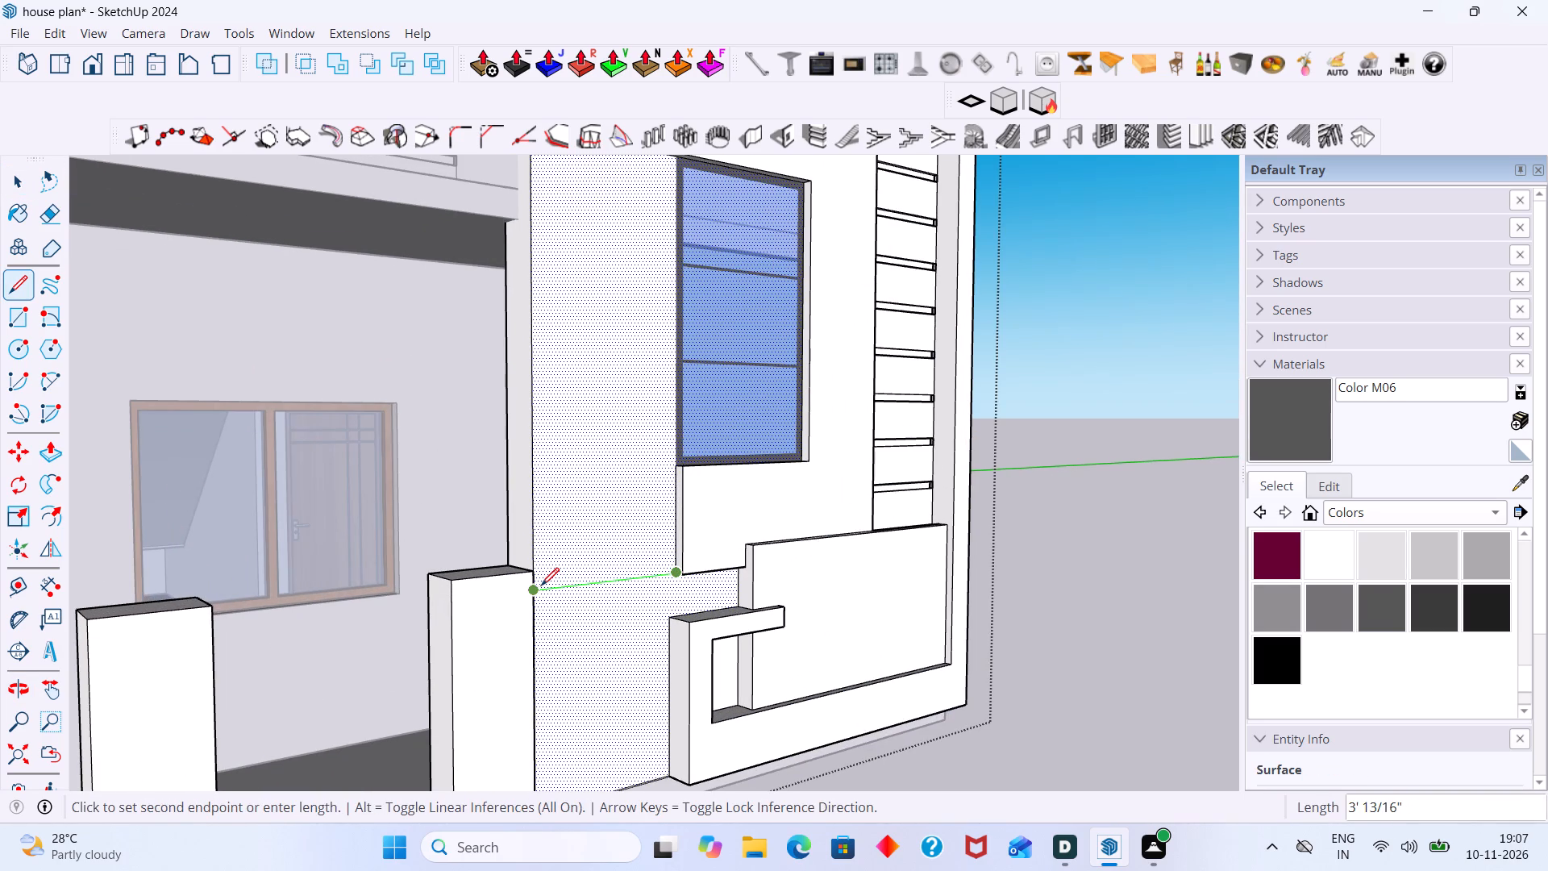
pyautogui.scroll(3, 538, 586)
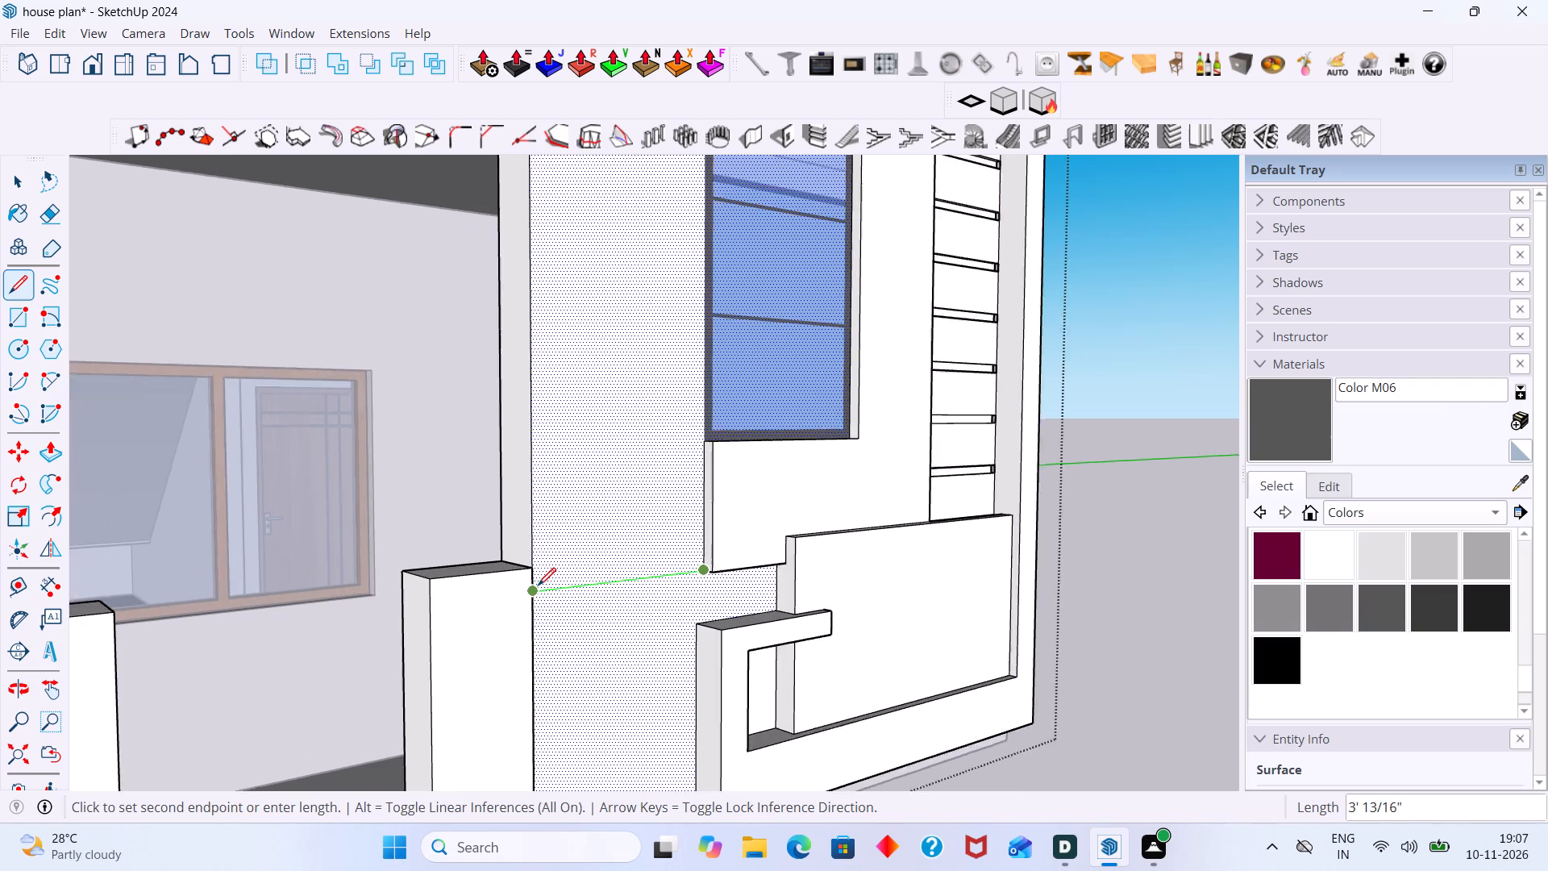
pyautogui.scroll(2, 538, 586)
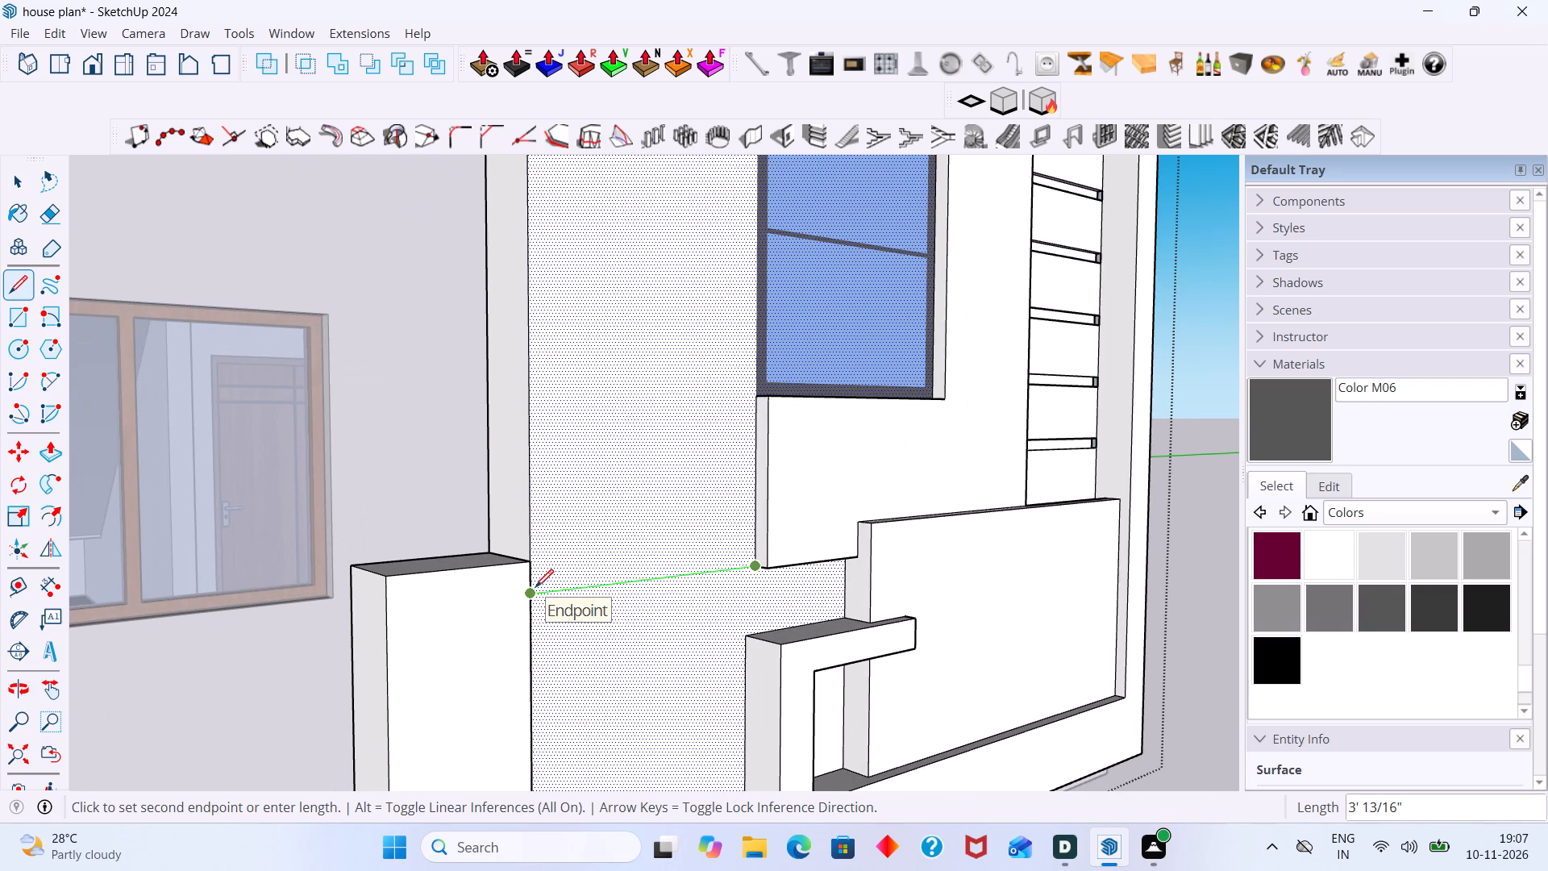
pyautogui.click(535, 587)
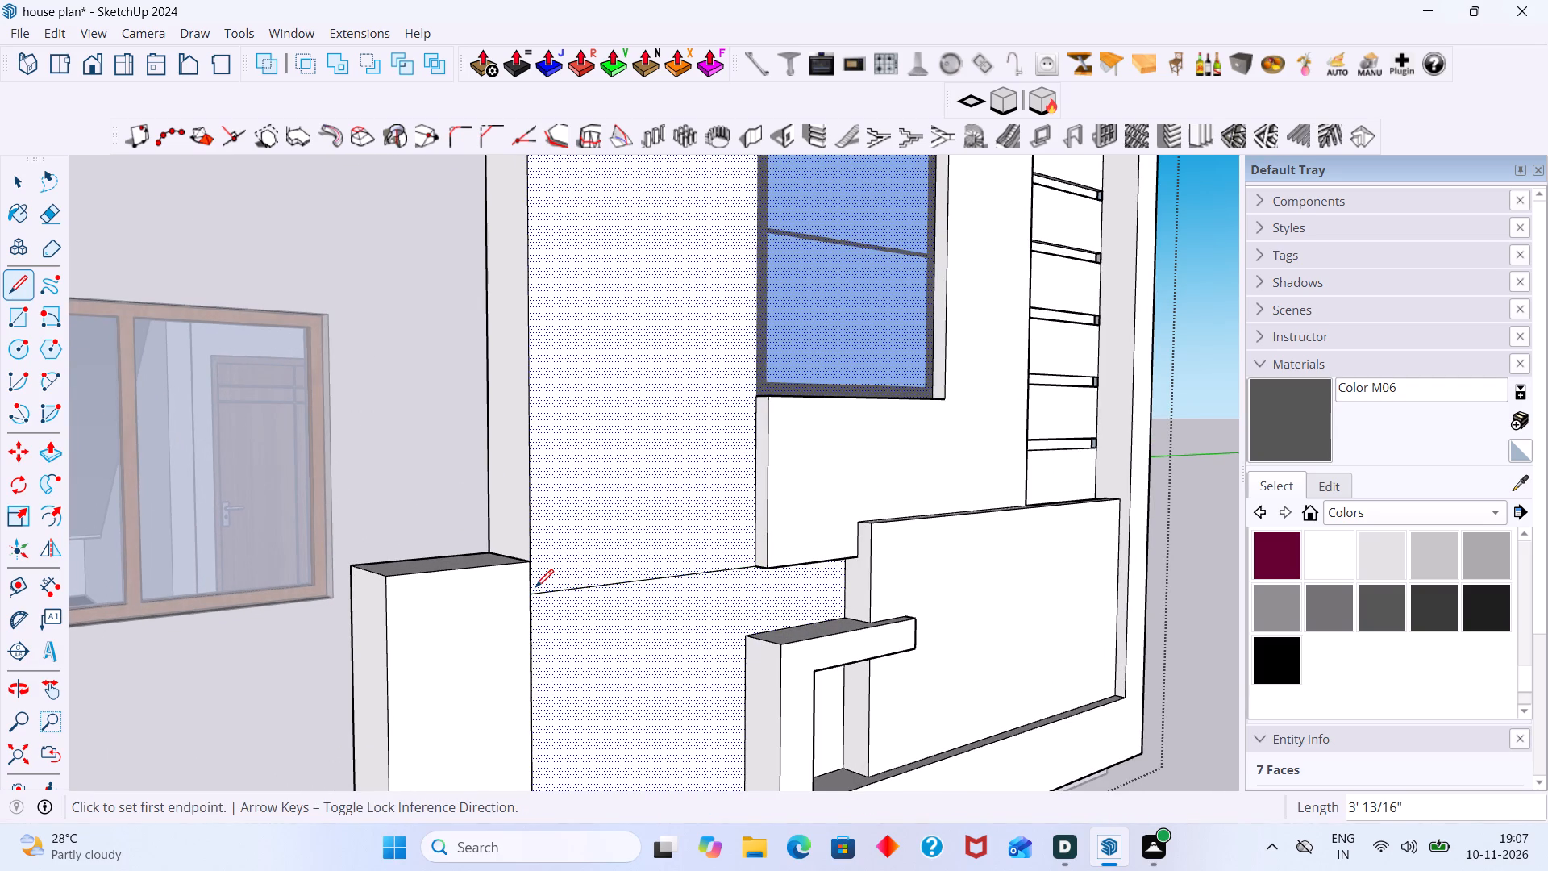
pyautogui.press('space')
pyautogui.click(568, 602)
pyautogui.scroll(-4, 600, 597)
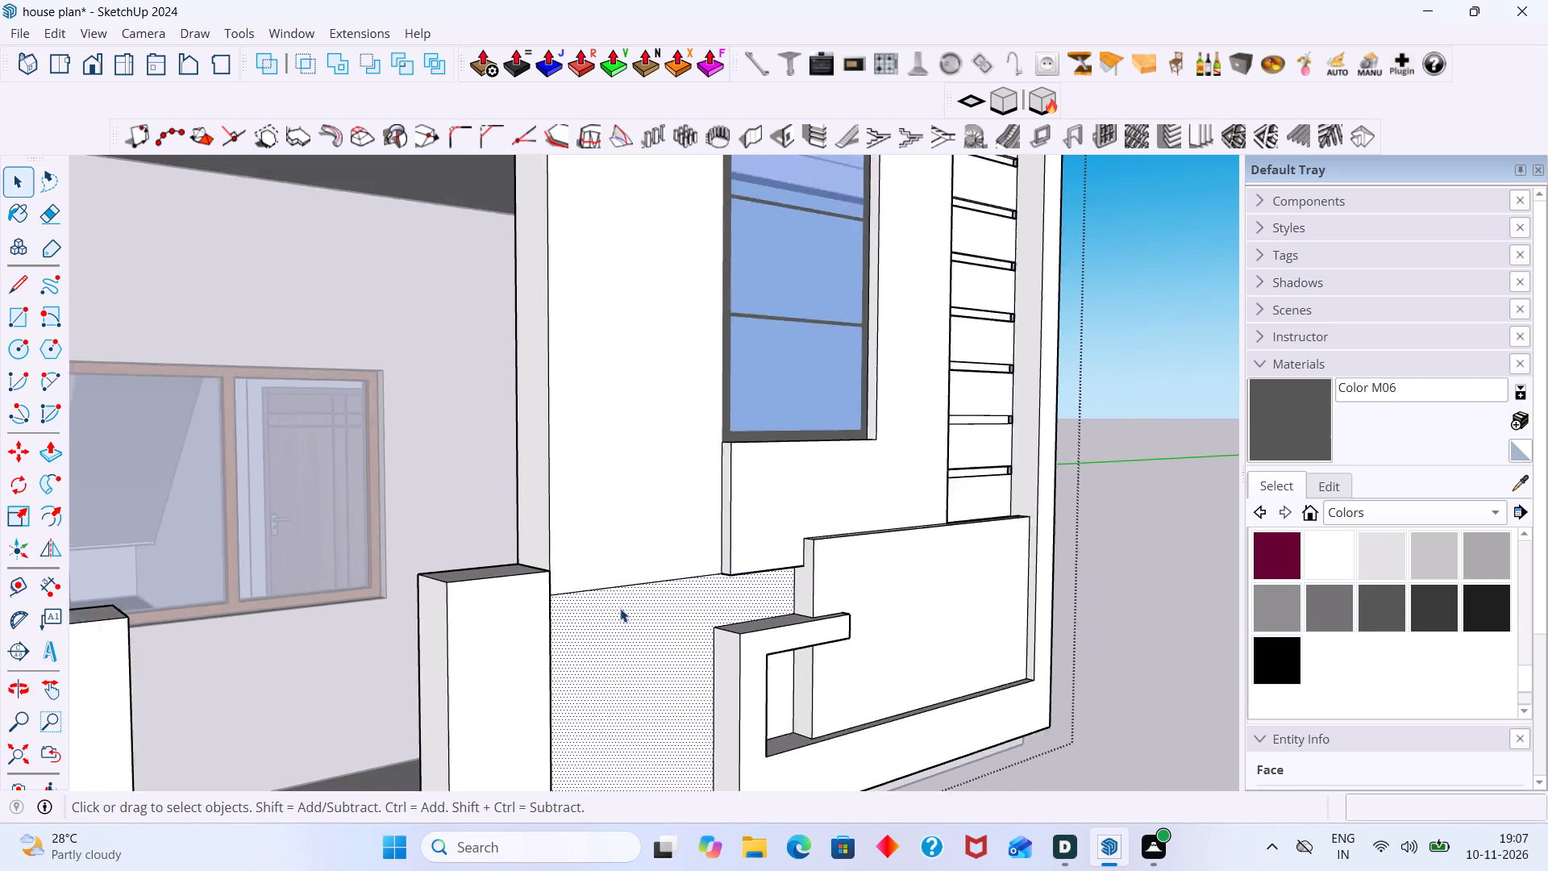
pyautogui.scroll(-4, 620, 608)
pyautogui.click(1019, 541)
# Examine the front elevation around the new line and the upper wall above the window box.
pyautogui.moveTo(723, 615); pyautogui.dragTo(675, 617, button='middle')
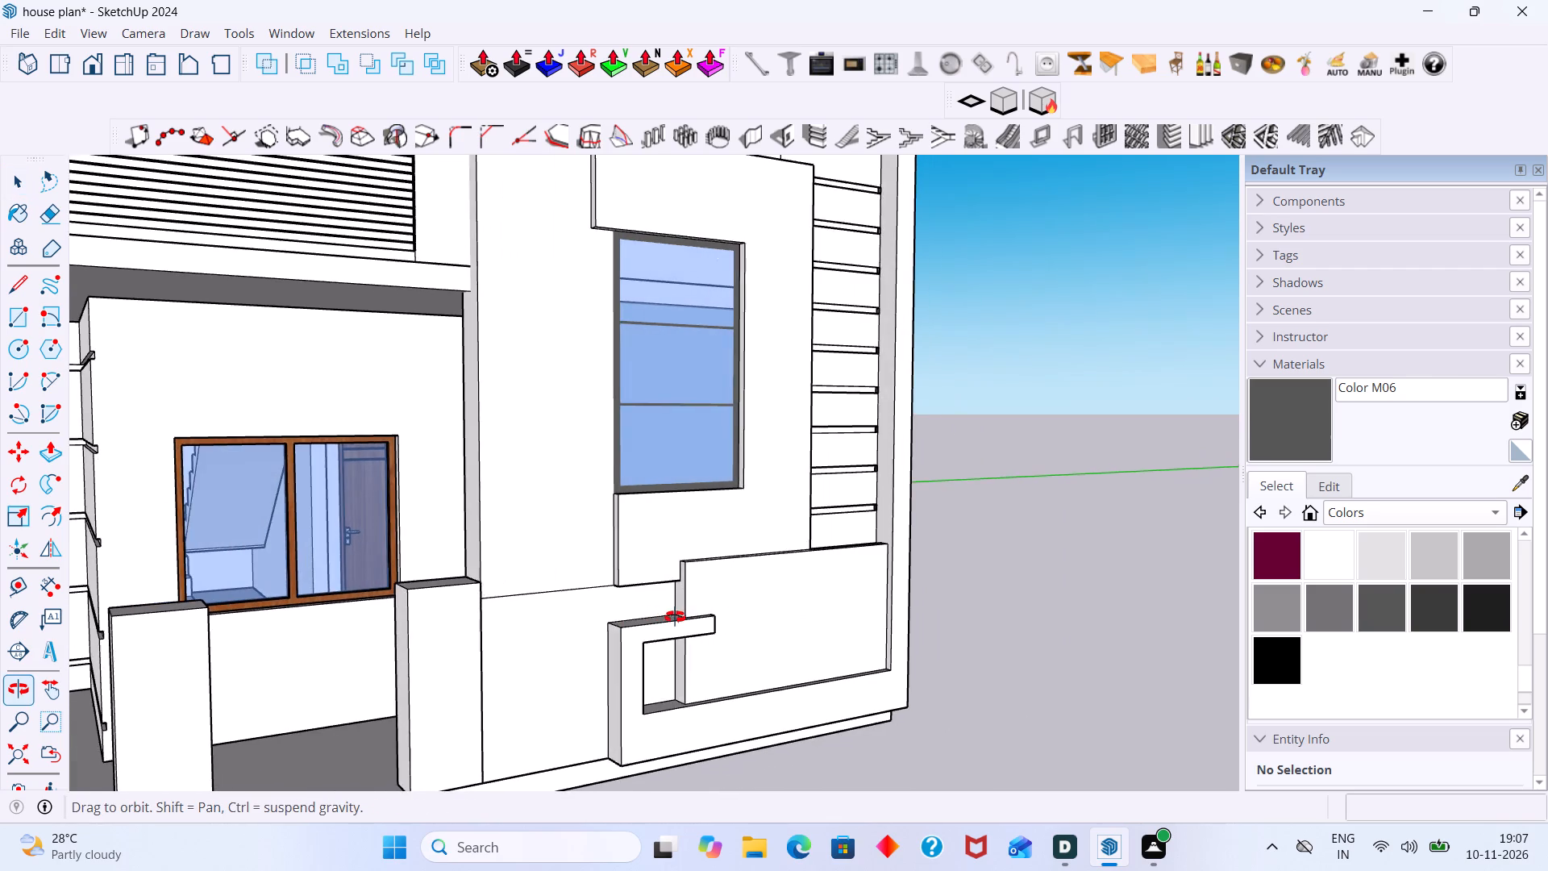
pyautogui.moveTo(675, 617); pyautogui.dragTo(673, 619, button='middle')
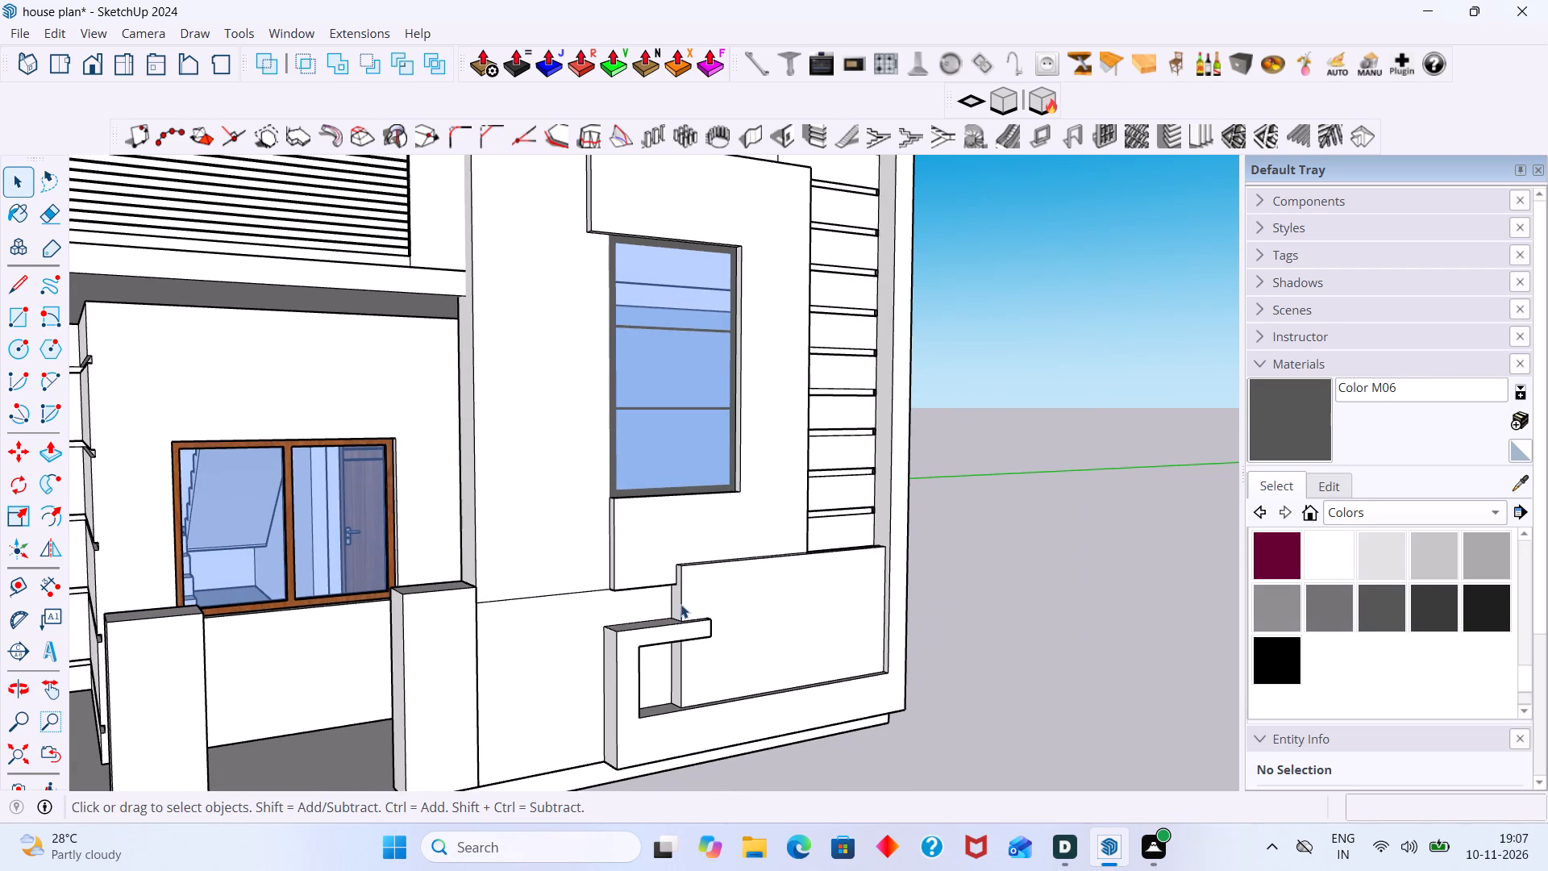
pyautogui.scroll(-9, 684, 597)
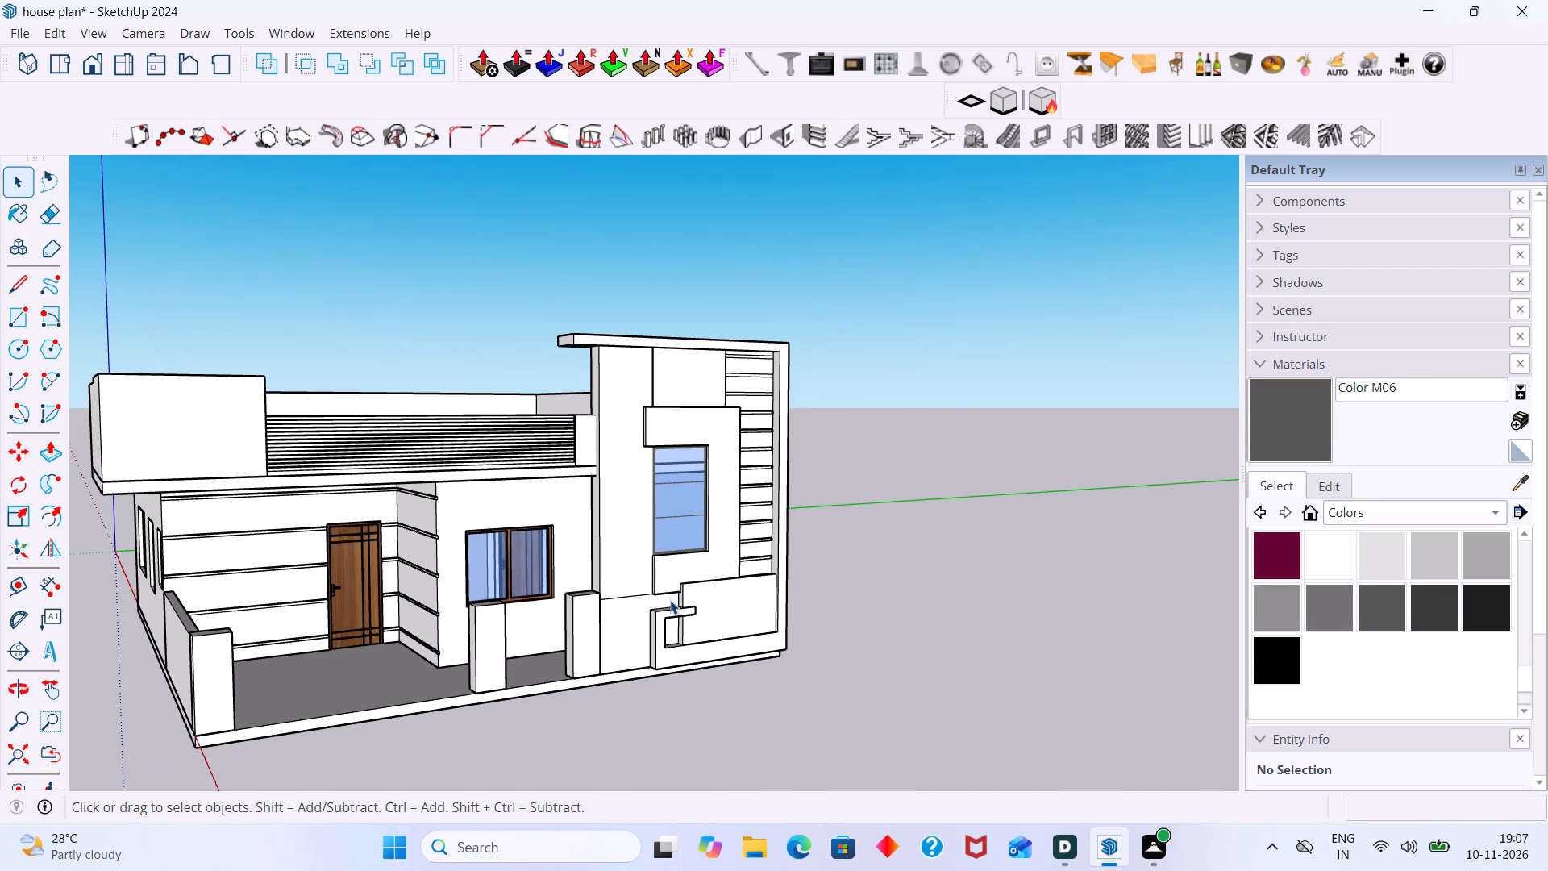
pyautogui.scroll(3, 626, 373)
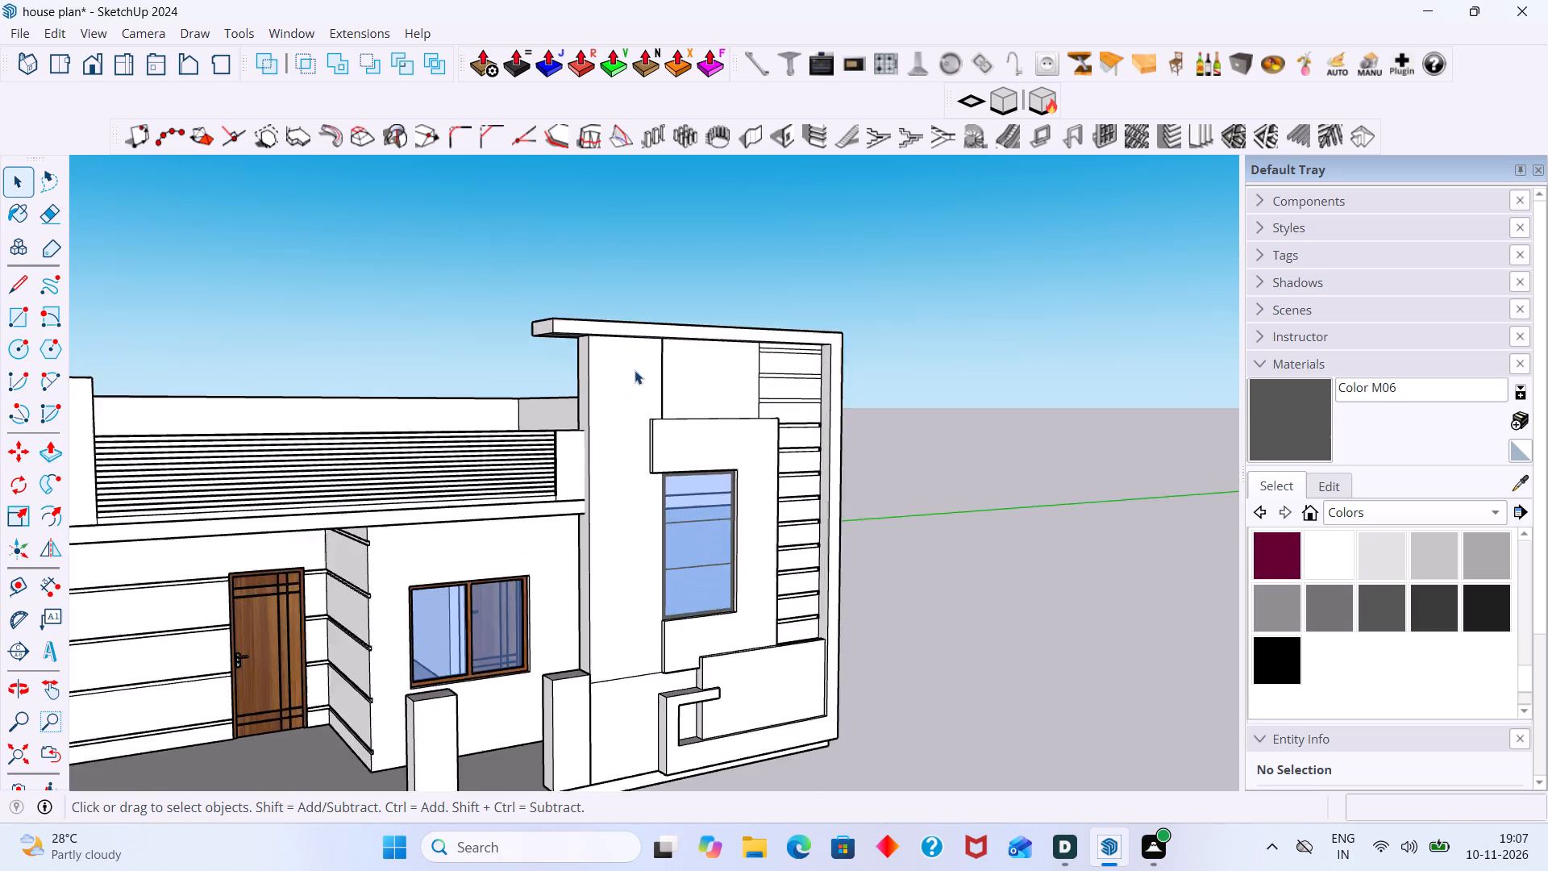
pyautogui.scroll(15, 635, 370)
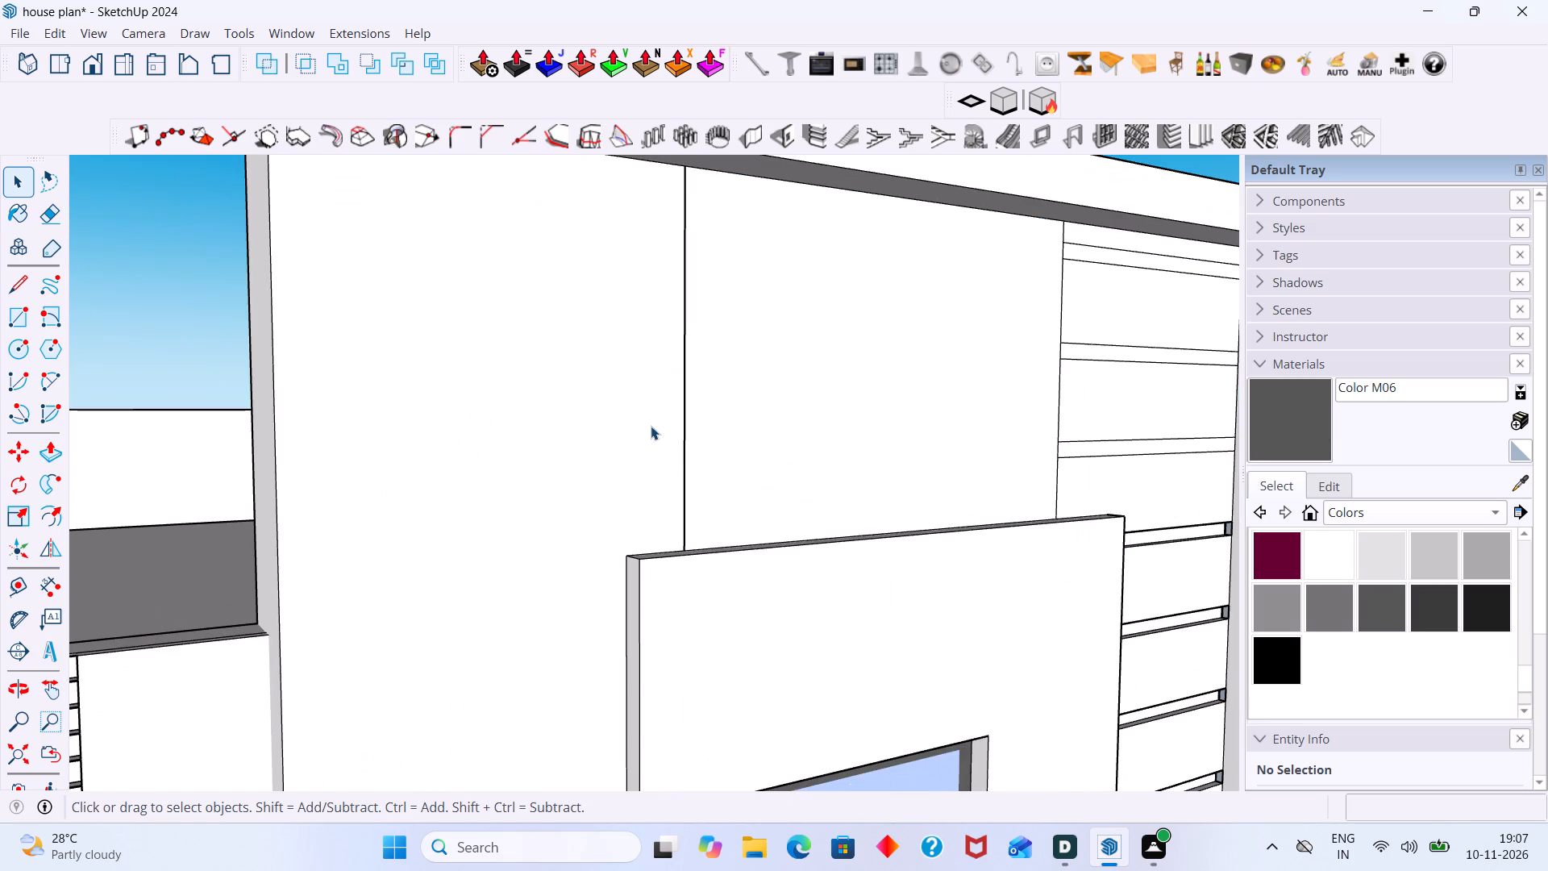
pyautogui.moveTo(646, 426); pyautogui.dragTo(582, 451, button='middle')
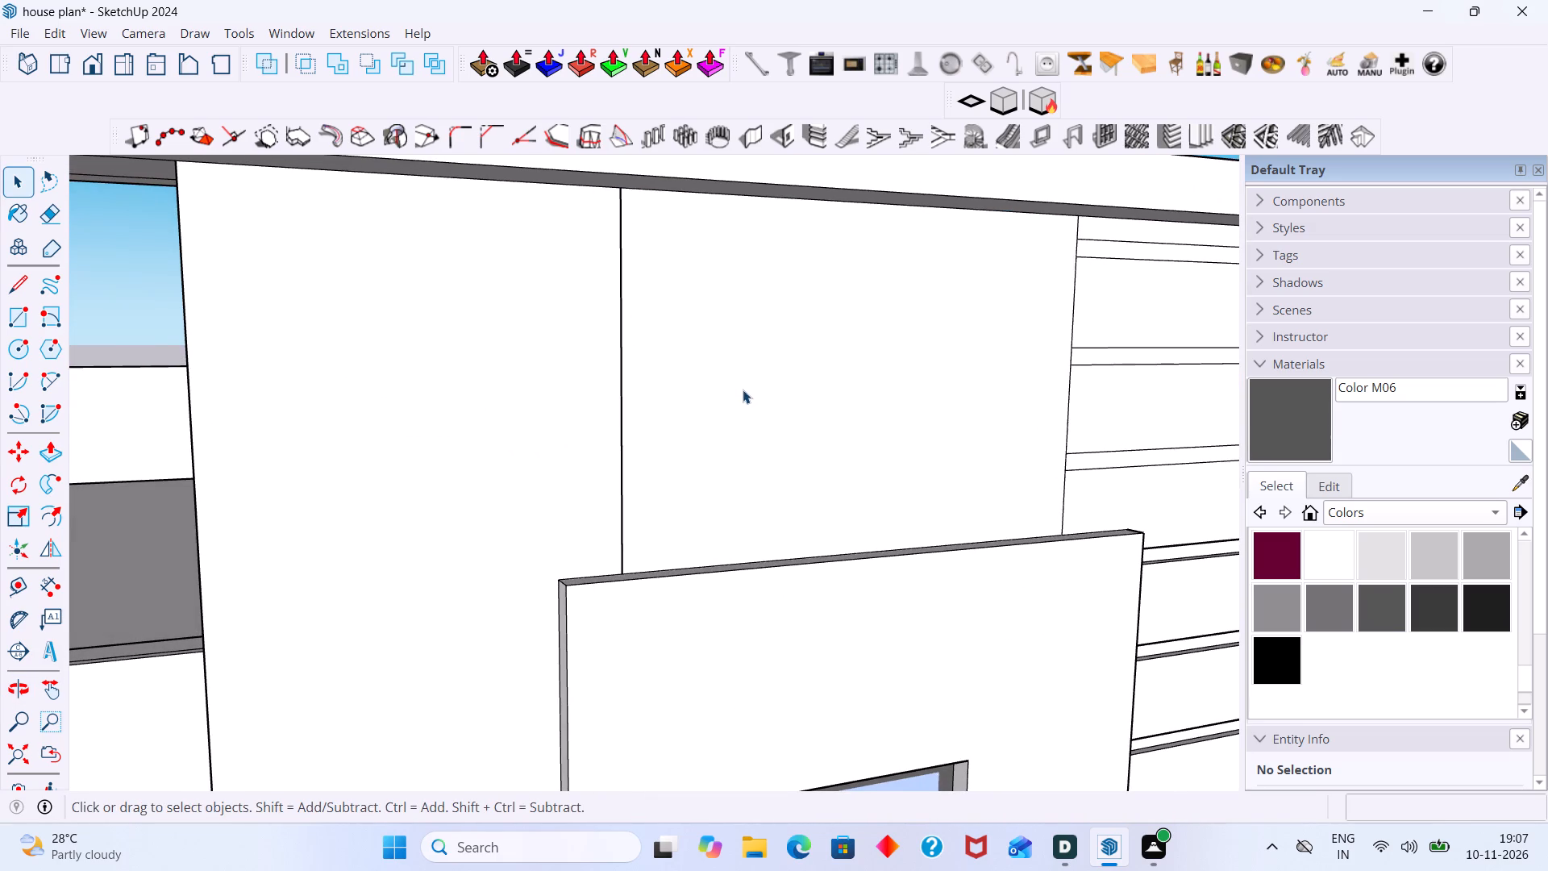
pyautogui.scroll(-12, 738, 385)
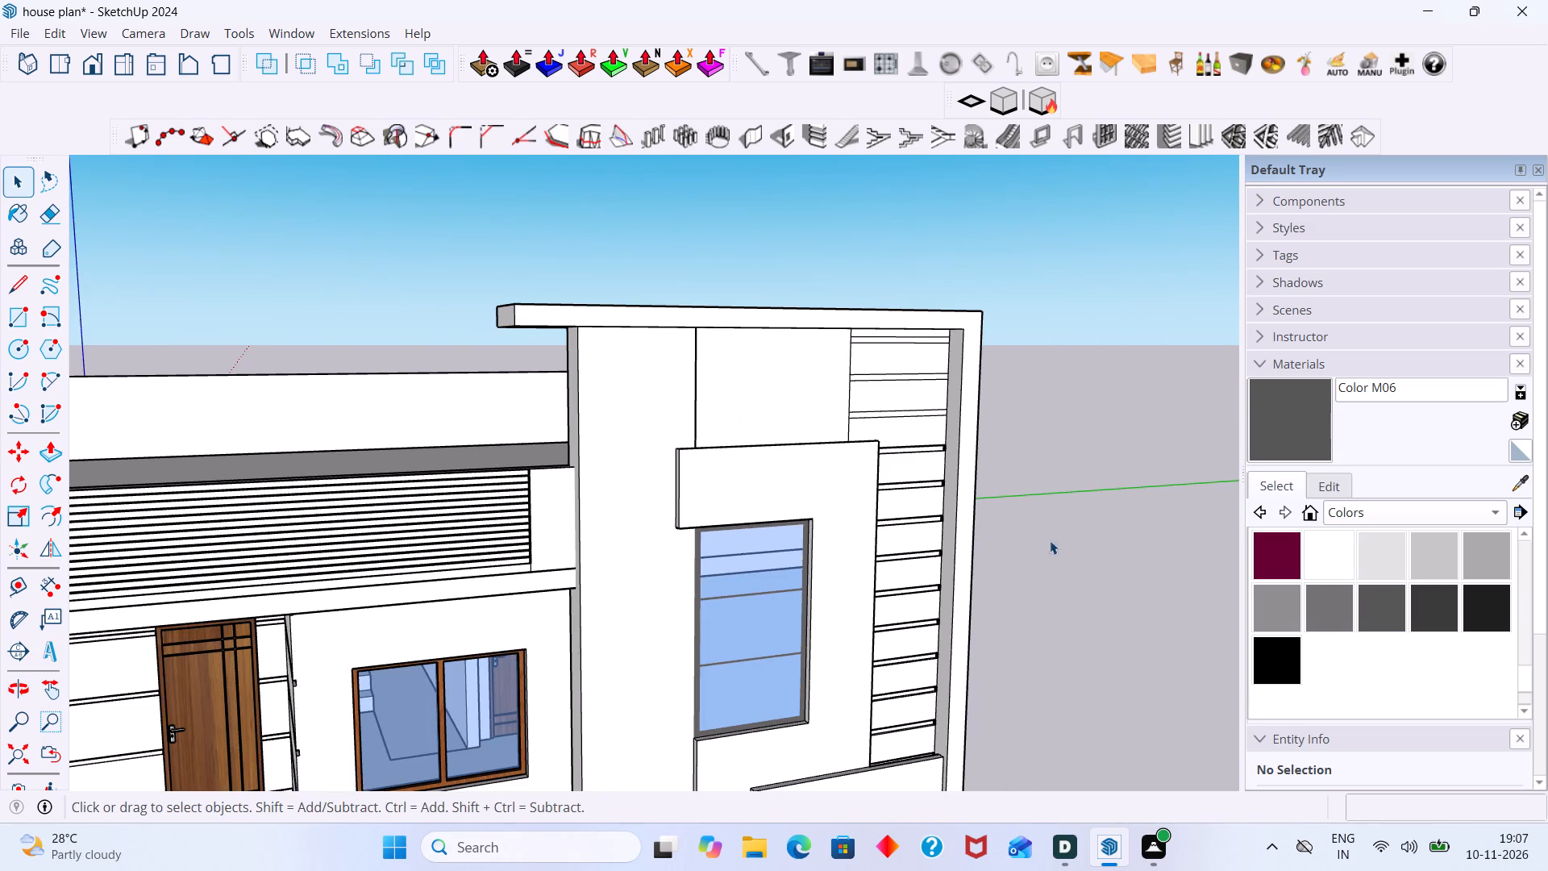
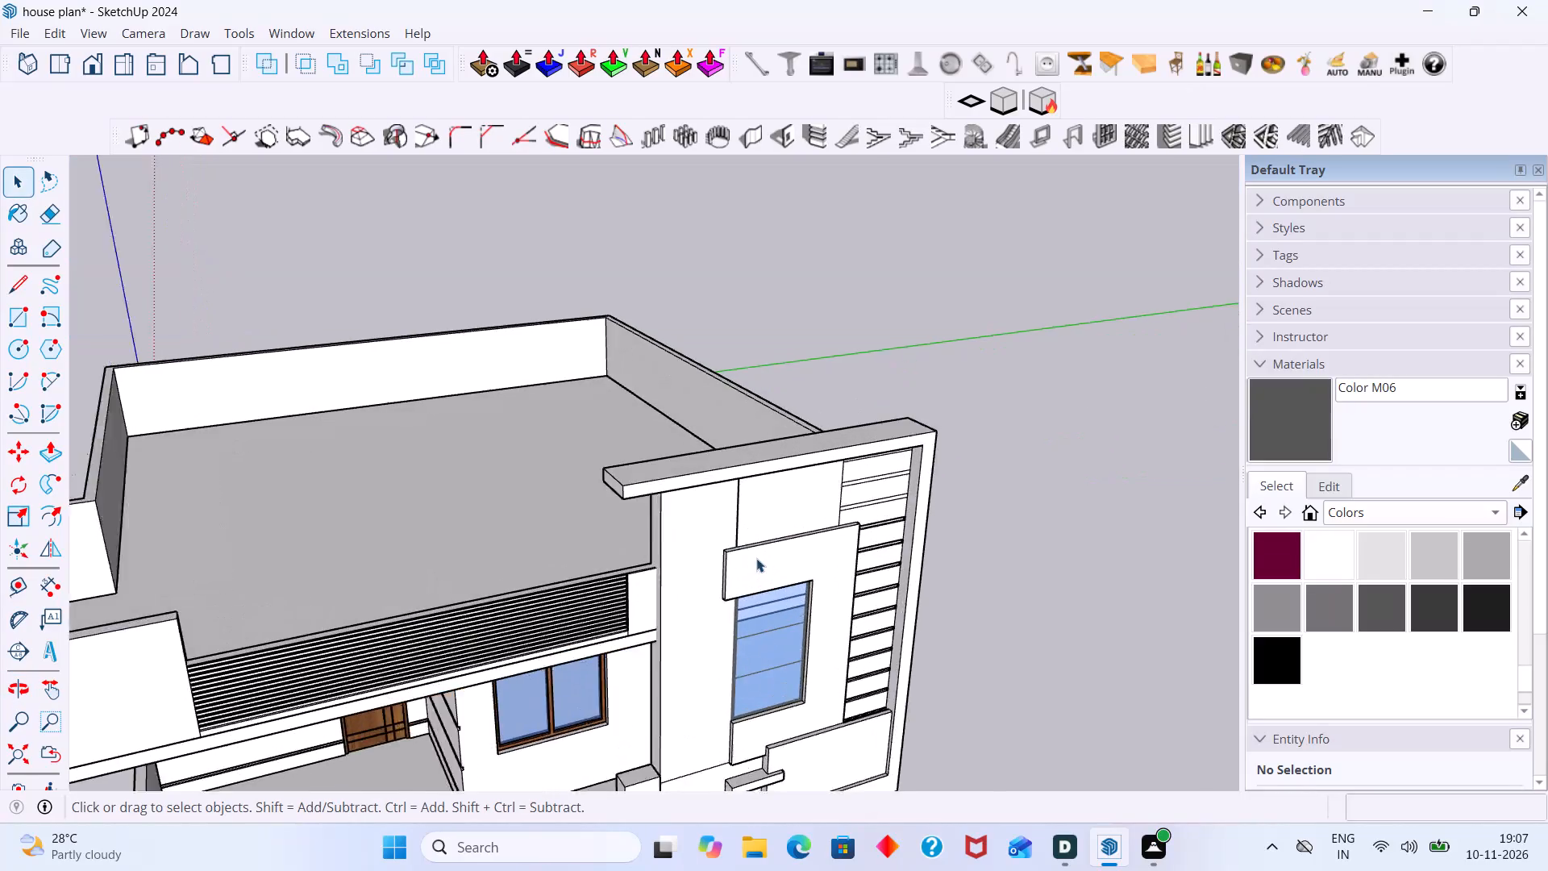
# Examine the upper wall around the window box up close, and inspect the whole front elevation from the front.
pyautogui.scroll(13, 756, 558)
pyautogui.moveTo(743, 548); pyautogui.dragTo(701, 547, button='middle')
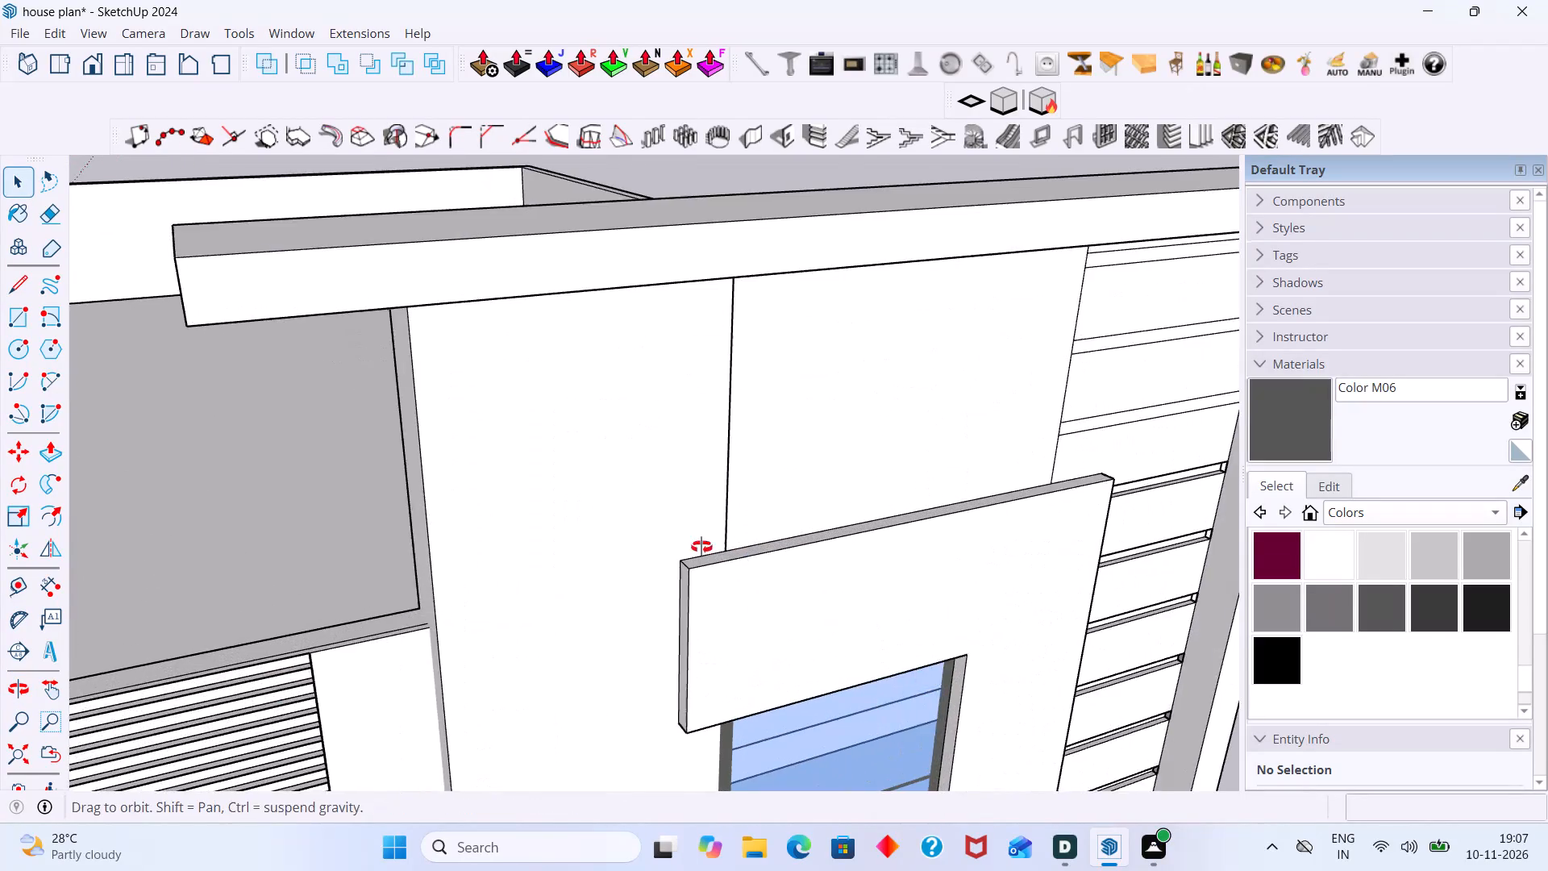
pyautogui.moveTo(701, 547); pyautogui.dragTo(684, 543, button='middle')
pyautogui.scroll(-19, 687, 543)
pyautogui.moveTo(747, 594); pyautogui.dragTo(716, 495, button='middle')
pyautogui.scroll(1, 695, 564)
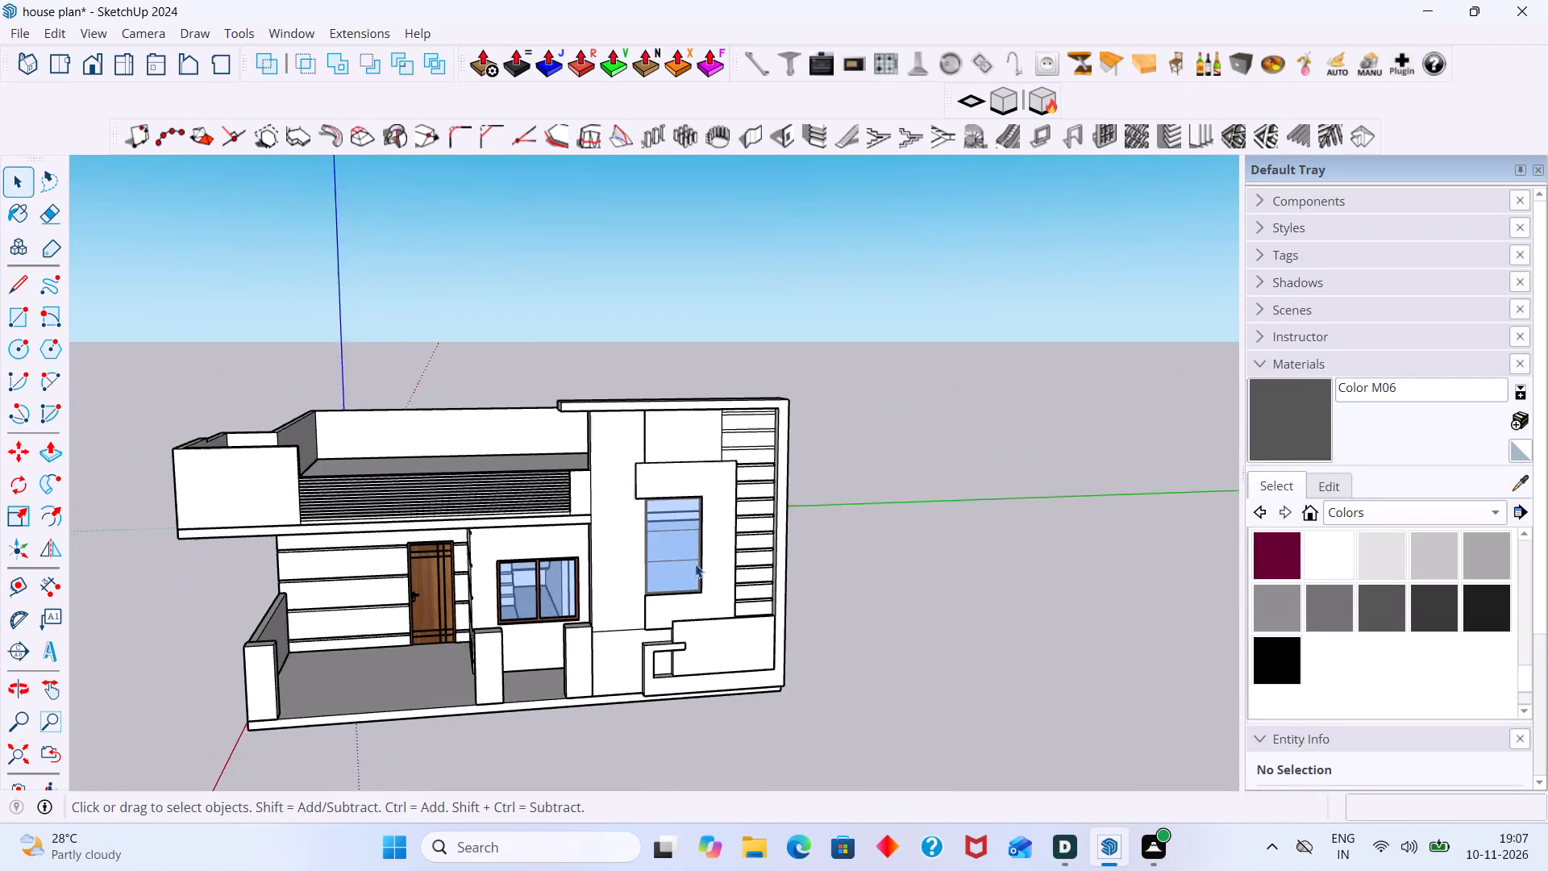
pyautogui.scroll(1, 695, 564)
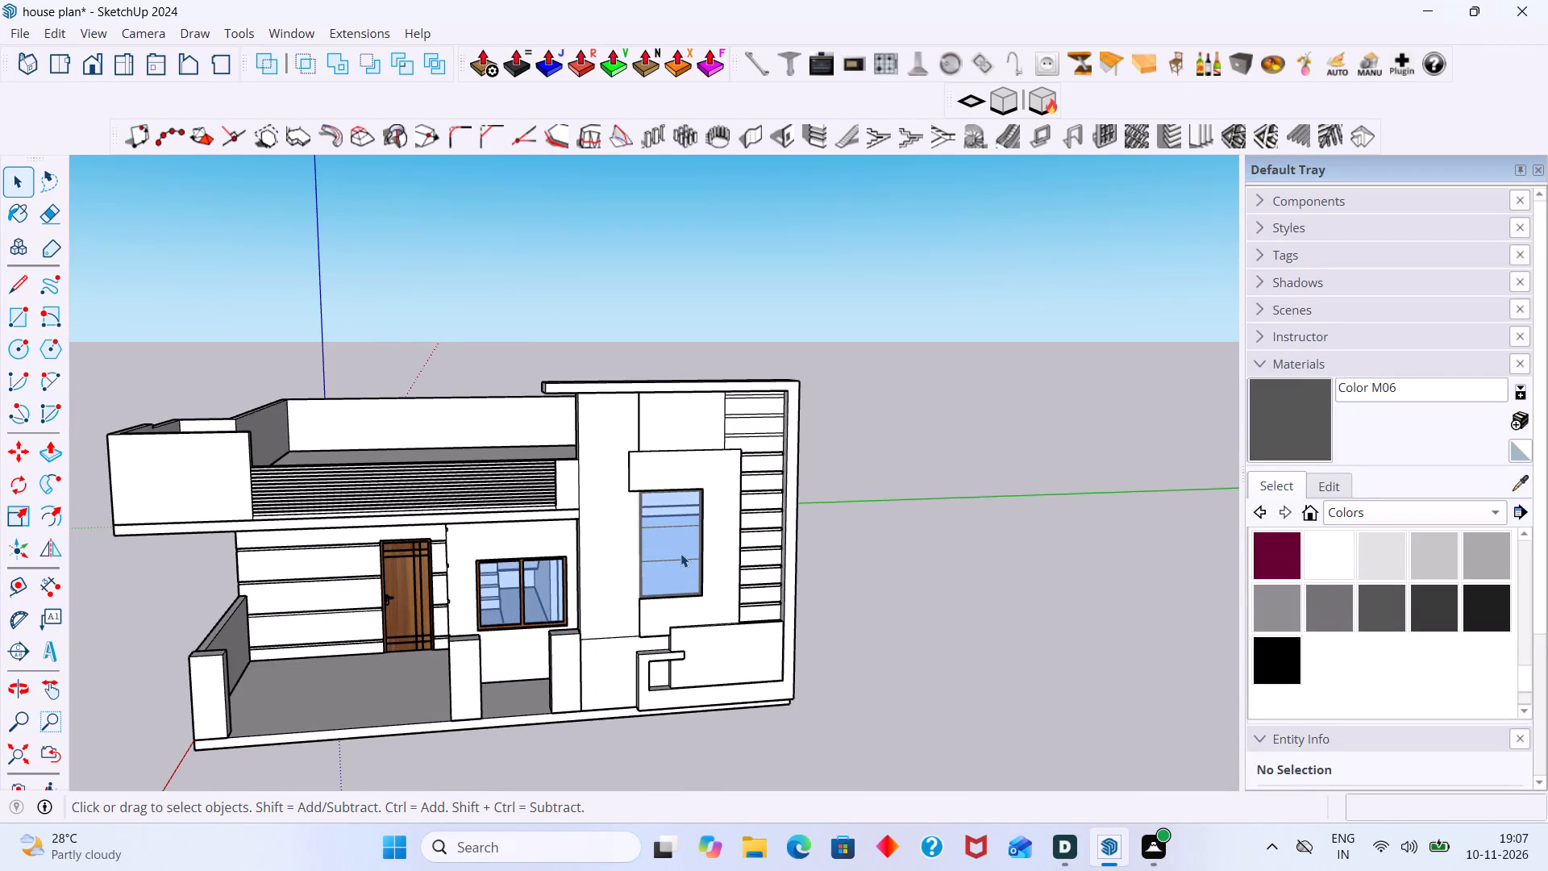
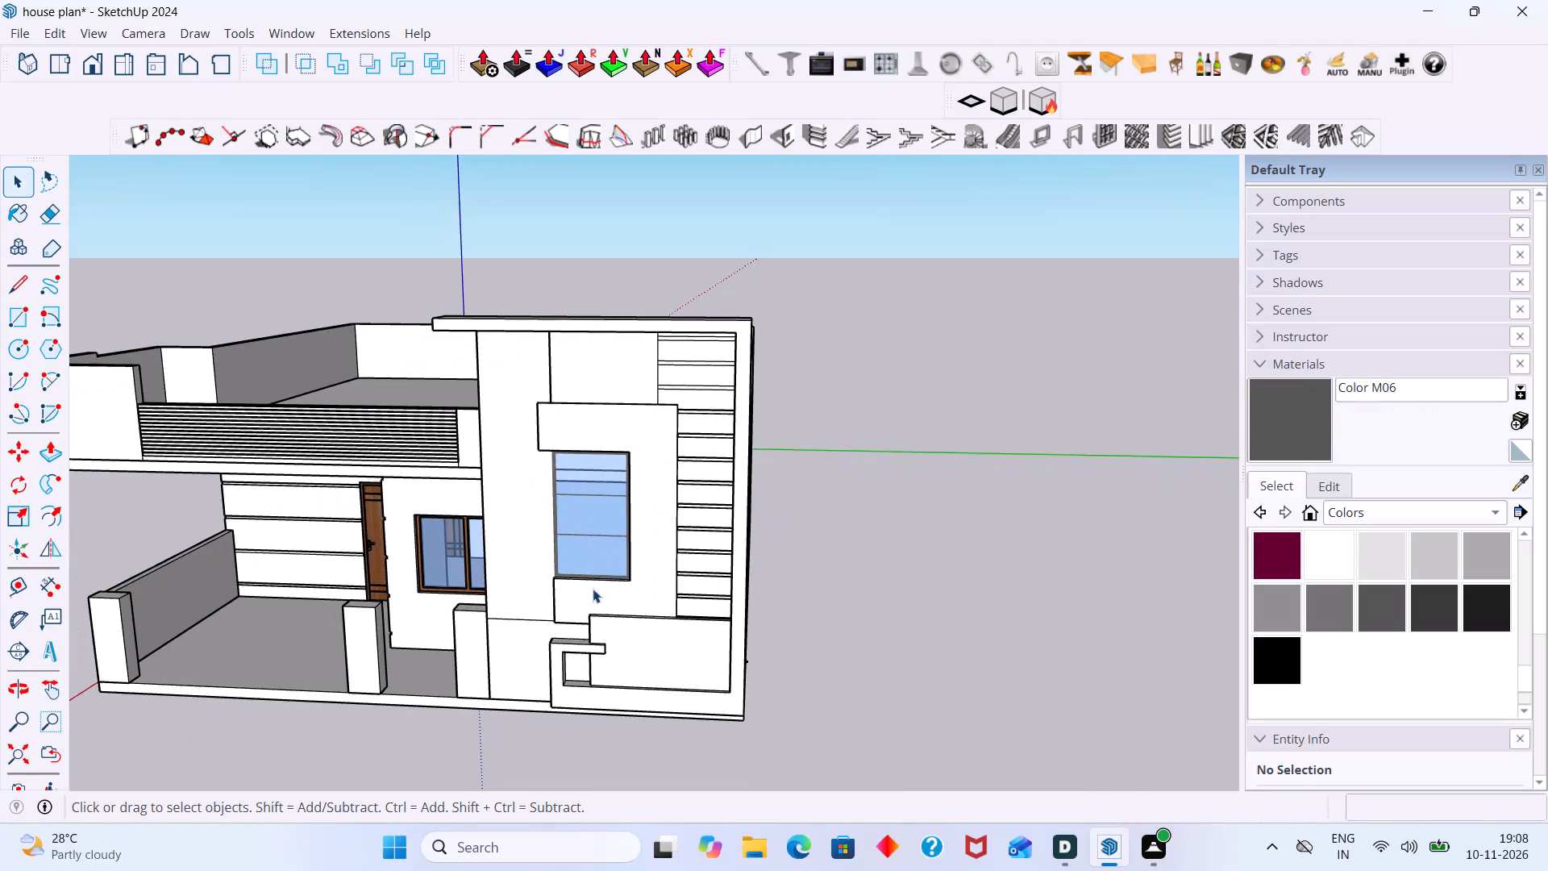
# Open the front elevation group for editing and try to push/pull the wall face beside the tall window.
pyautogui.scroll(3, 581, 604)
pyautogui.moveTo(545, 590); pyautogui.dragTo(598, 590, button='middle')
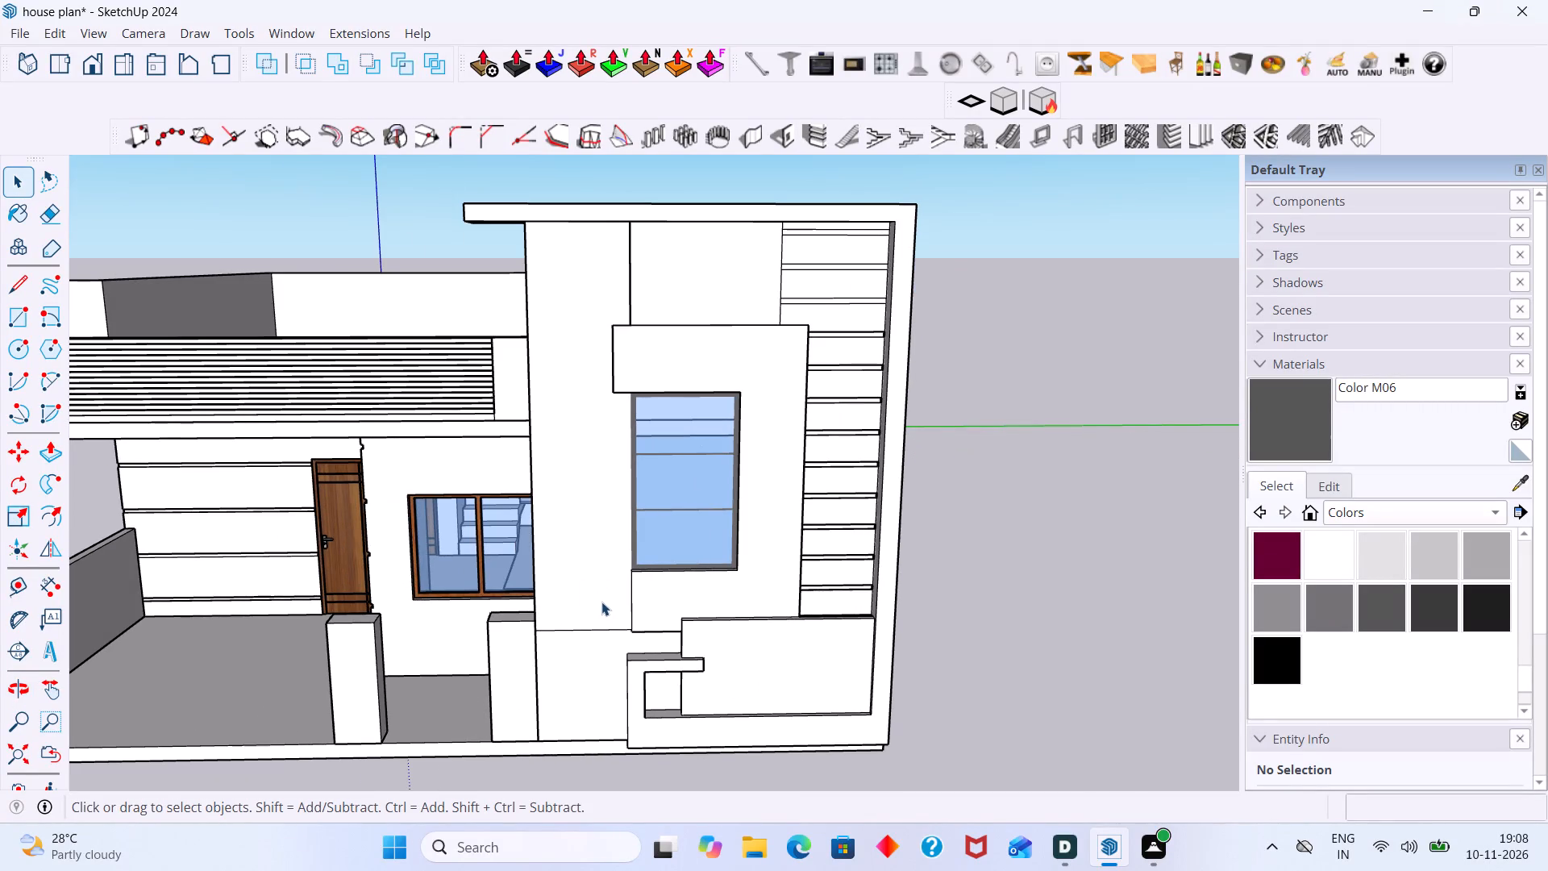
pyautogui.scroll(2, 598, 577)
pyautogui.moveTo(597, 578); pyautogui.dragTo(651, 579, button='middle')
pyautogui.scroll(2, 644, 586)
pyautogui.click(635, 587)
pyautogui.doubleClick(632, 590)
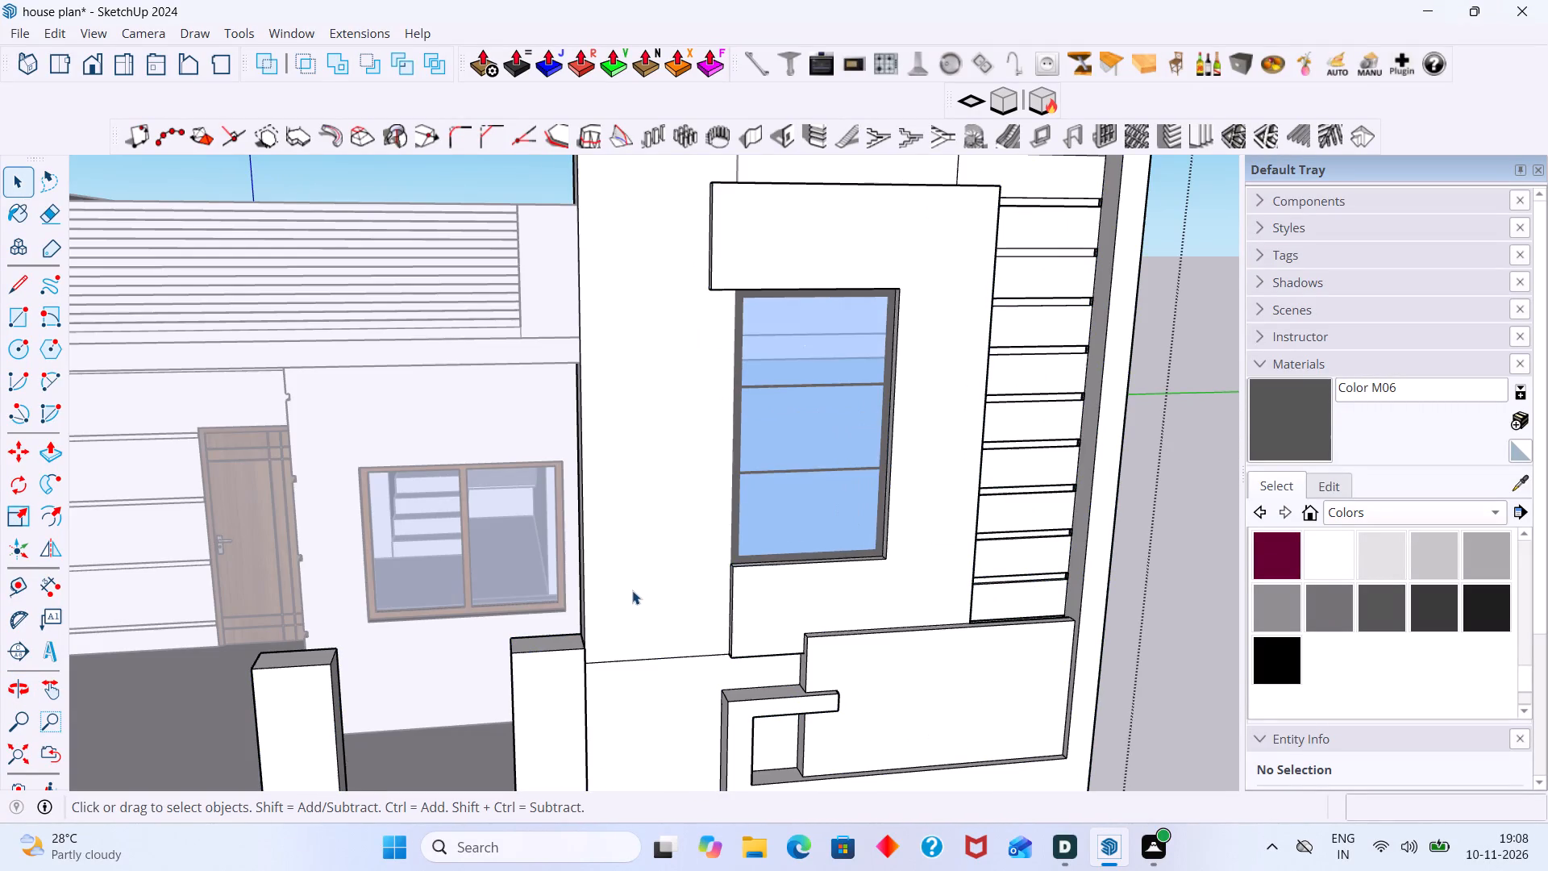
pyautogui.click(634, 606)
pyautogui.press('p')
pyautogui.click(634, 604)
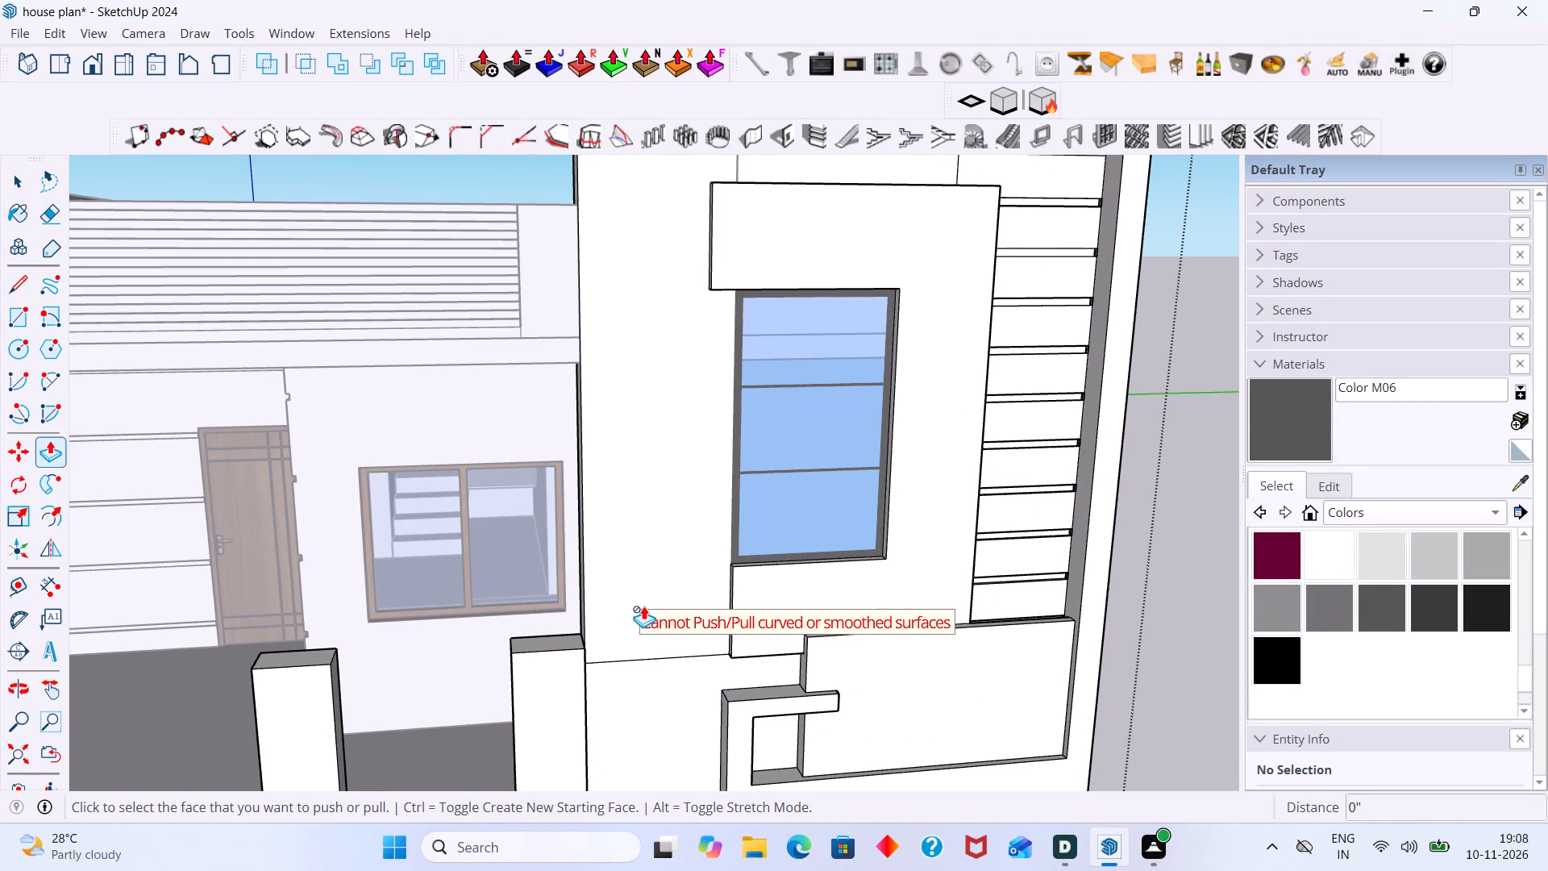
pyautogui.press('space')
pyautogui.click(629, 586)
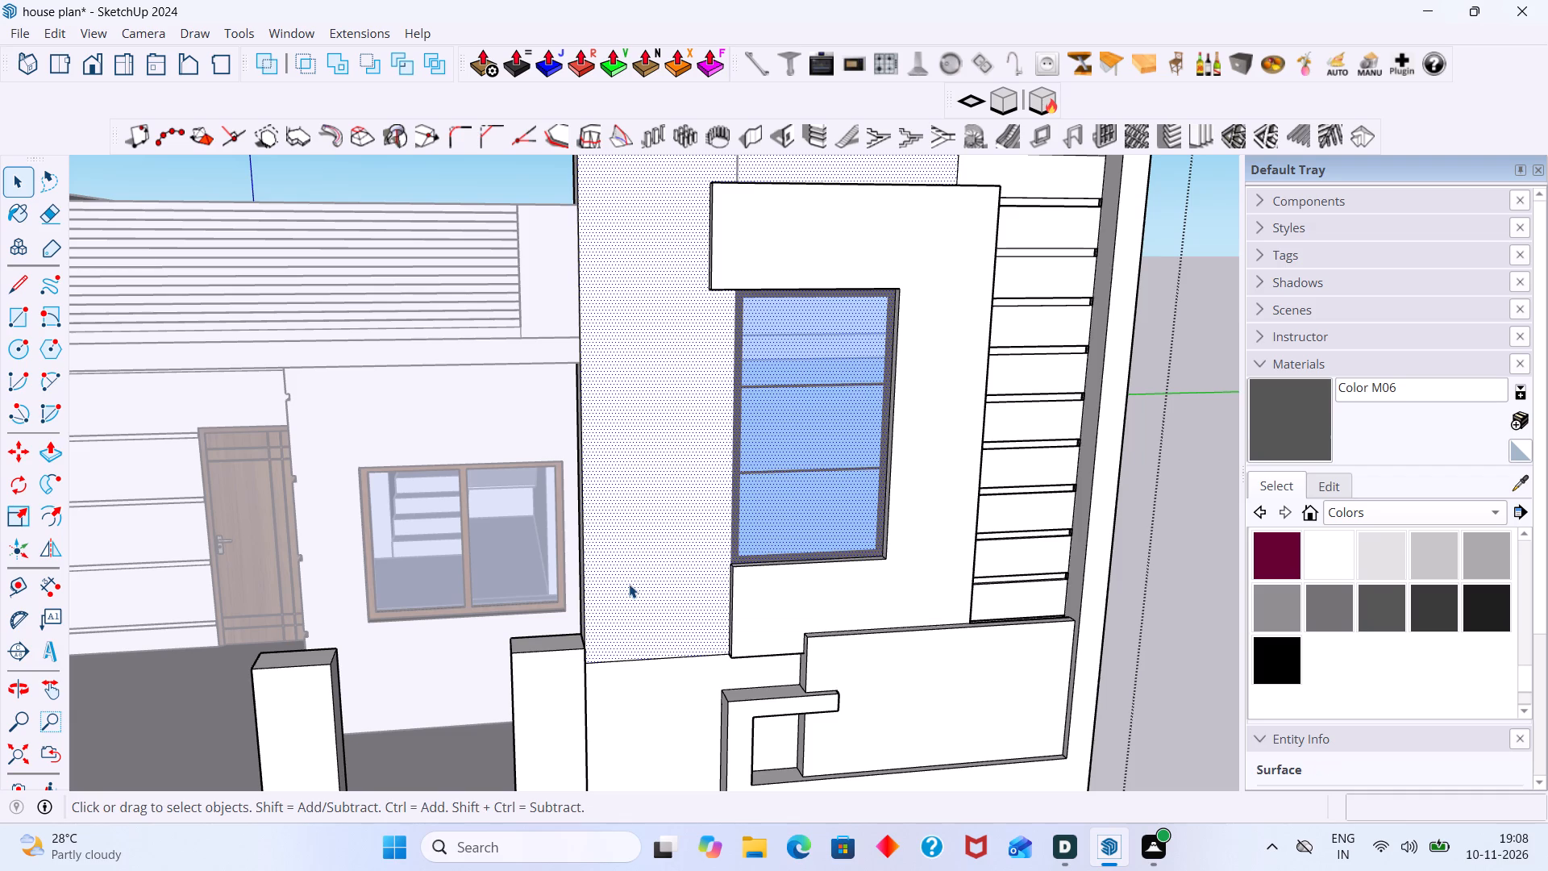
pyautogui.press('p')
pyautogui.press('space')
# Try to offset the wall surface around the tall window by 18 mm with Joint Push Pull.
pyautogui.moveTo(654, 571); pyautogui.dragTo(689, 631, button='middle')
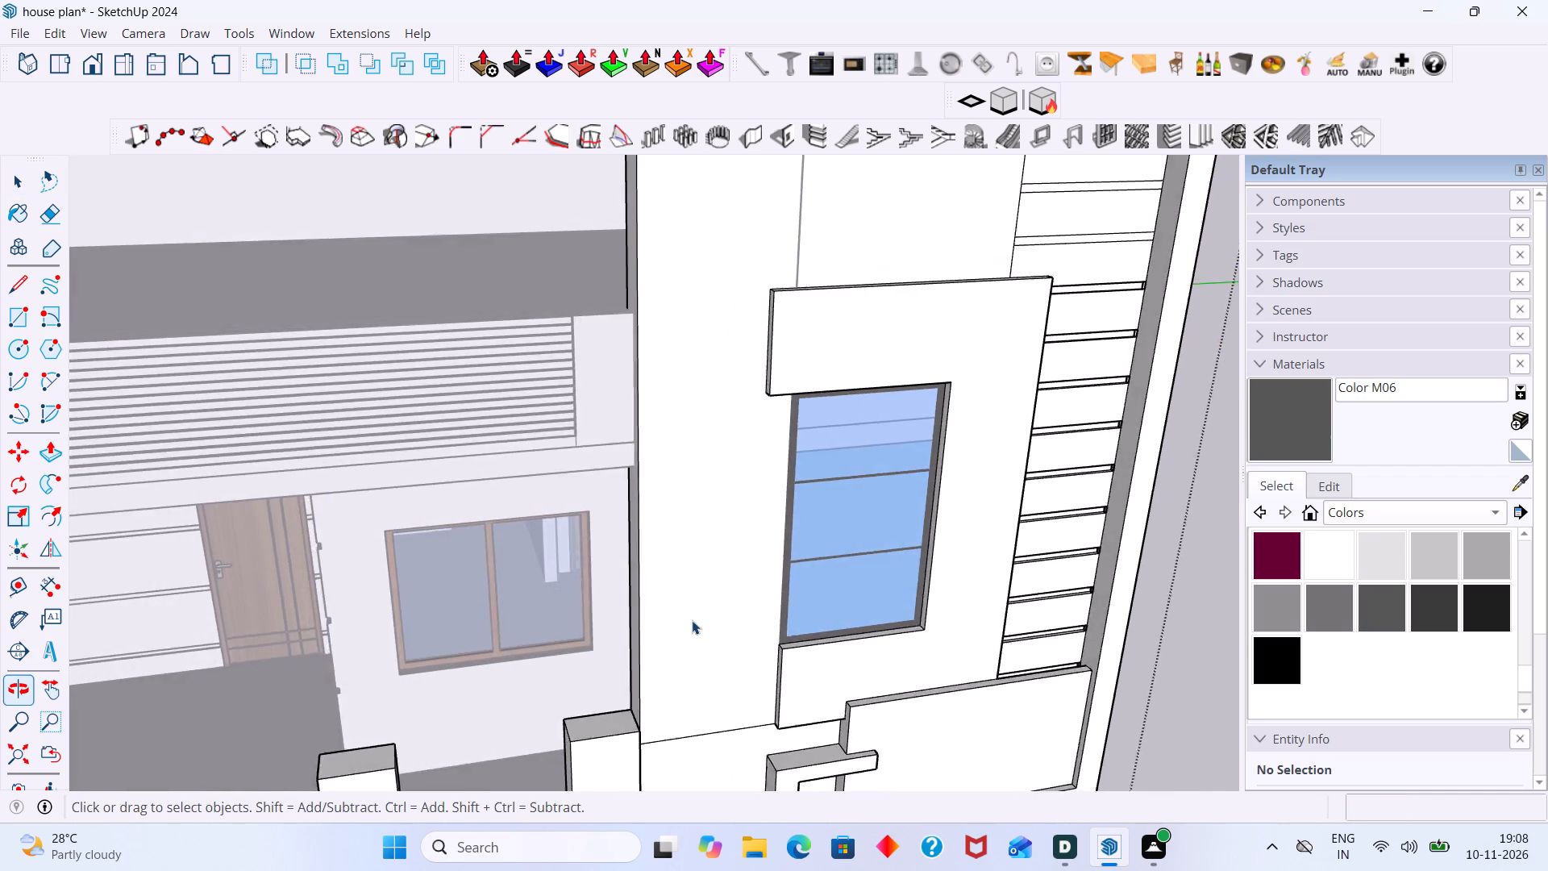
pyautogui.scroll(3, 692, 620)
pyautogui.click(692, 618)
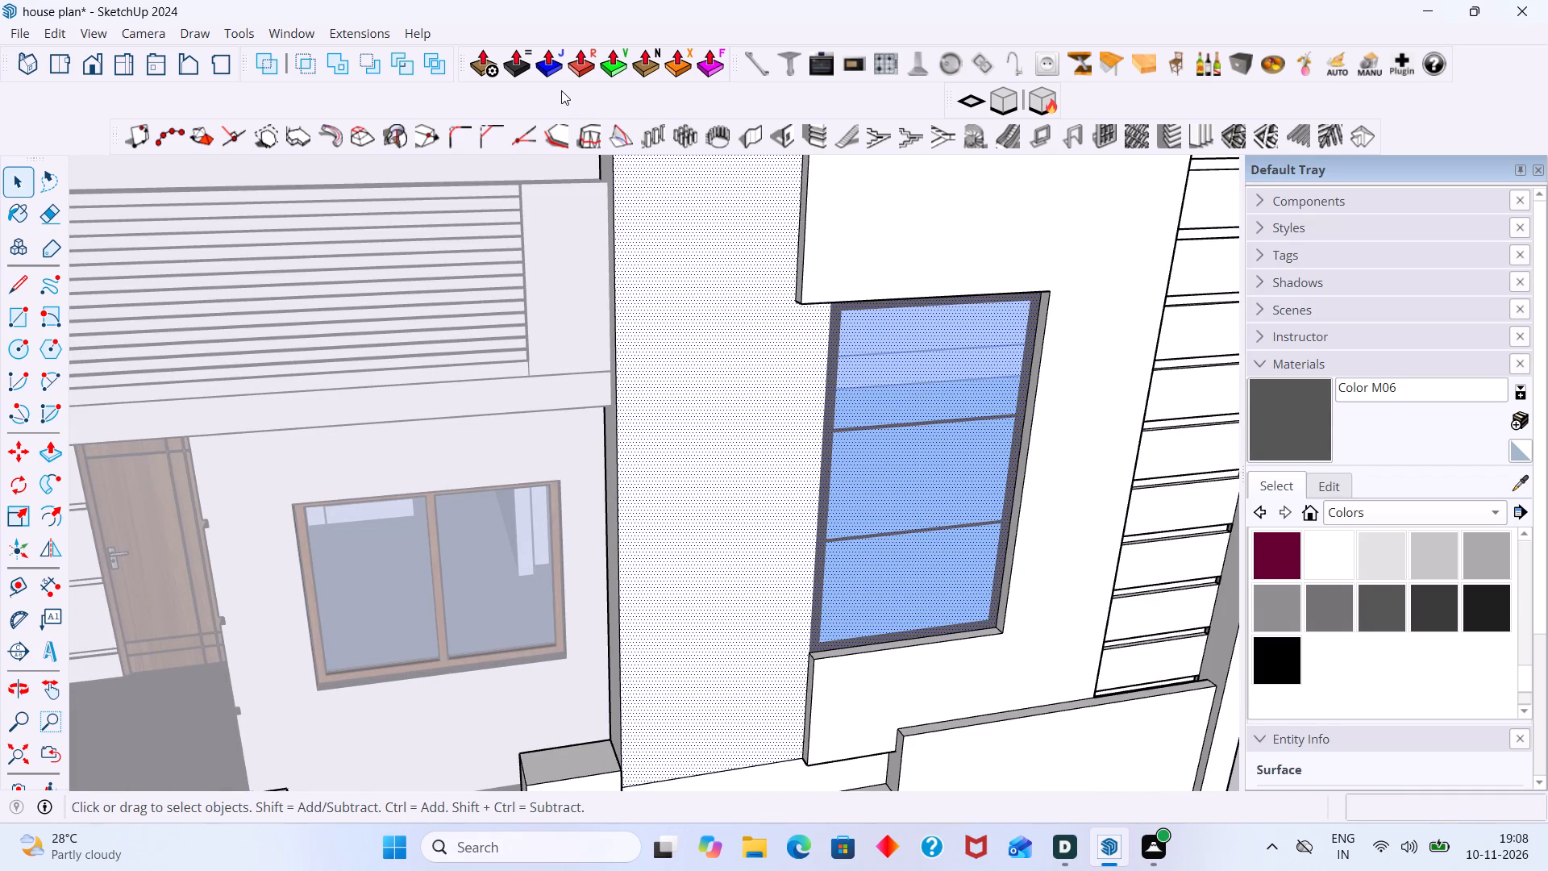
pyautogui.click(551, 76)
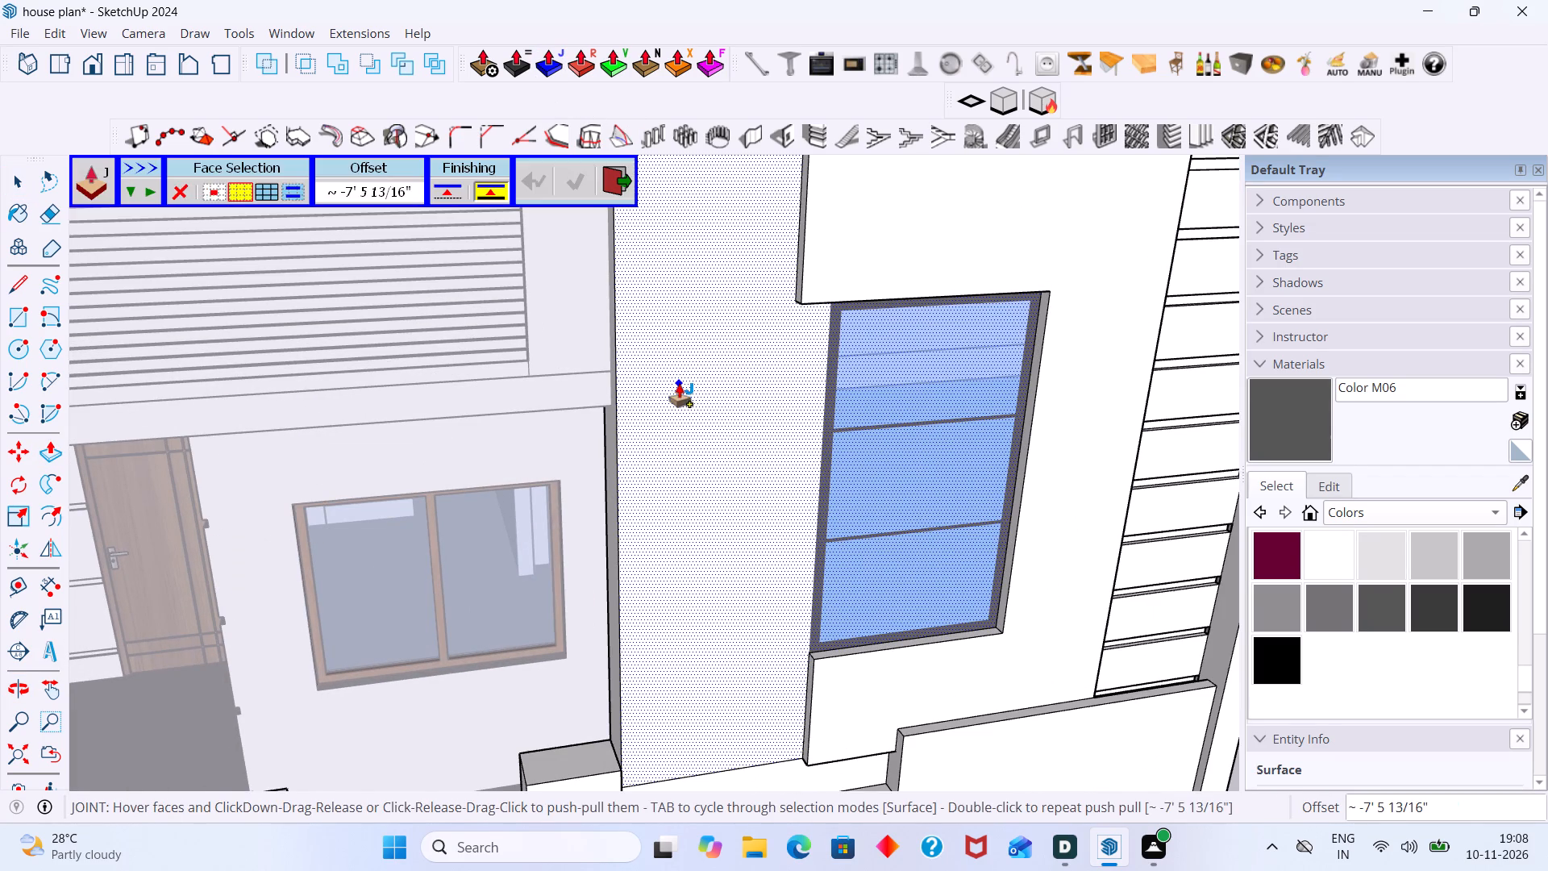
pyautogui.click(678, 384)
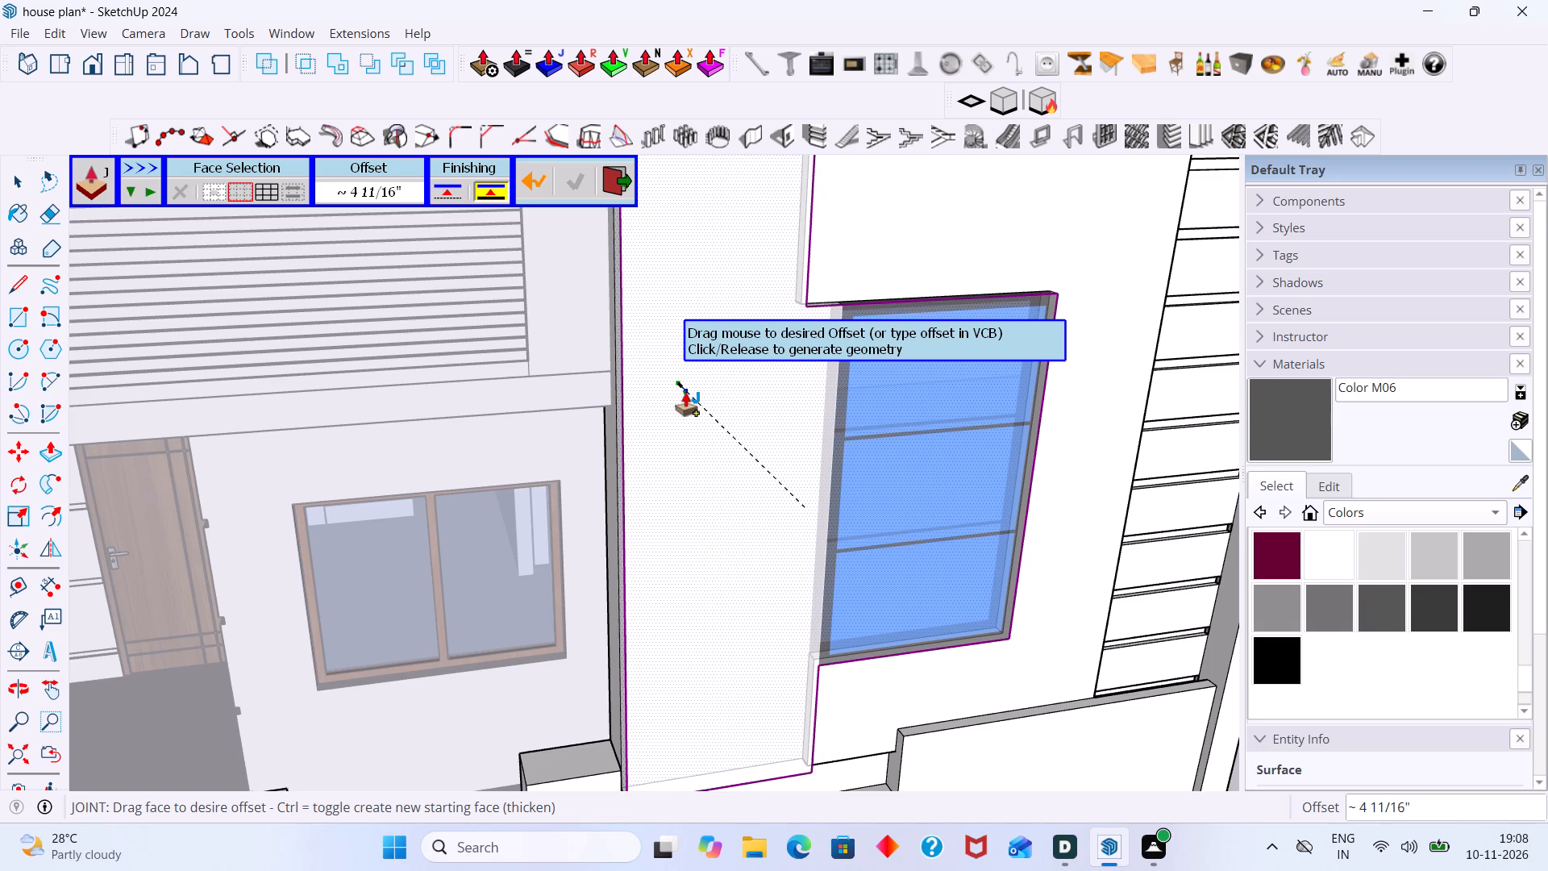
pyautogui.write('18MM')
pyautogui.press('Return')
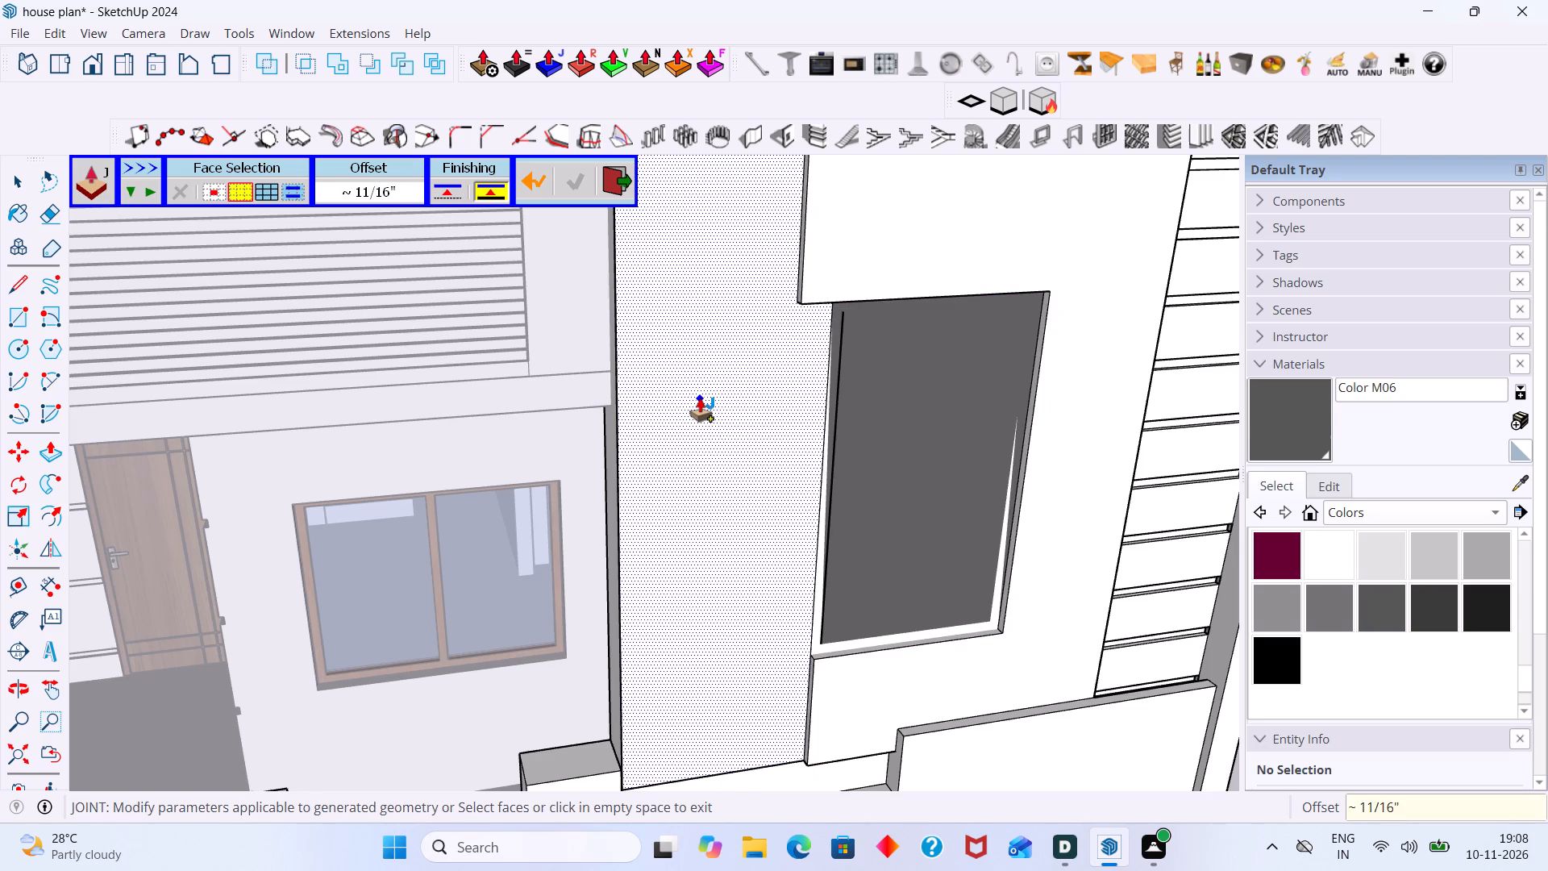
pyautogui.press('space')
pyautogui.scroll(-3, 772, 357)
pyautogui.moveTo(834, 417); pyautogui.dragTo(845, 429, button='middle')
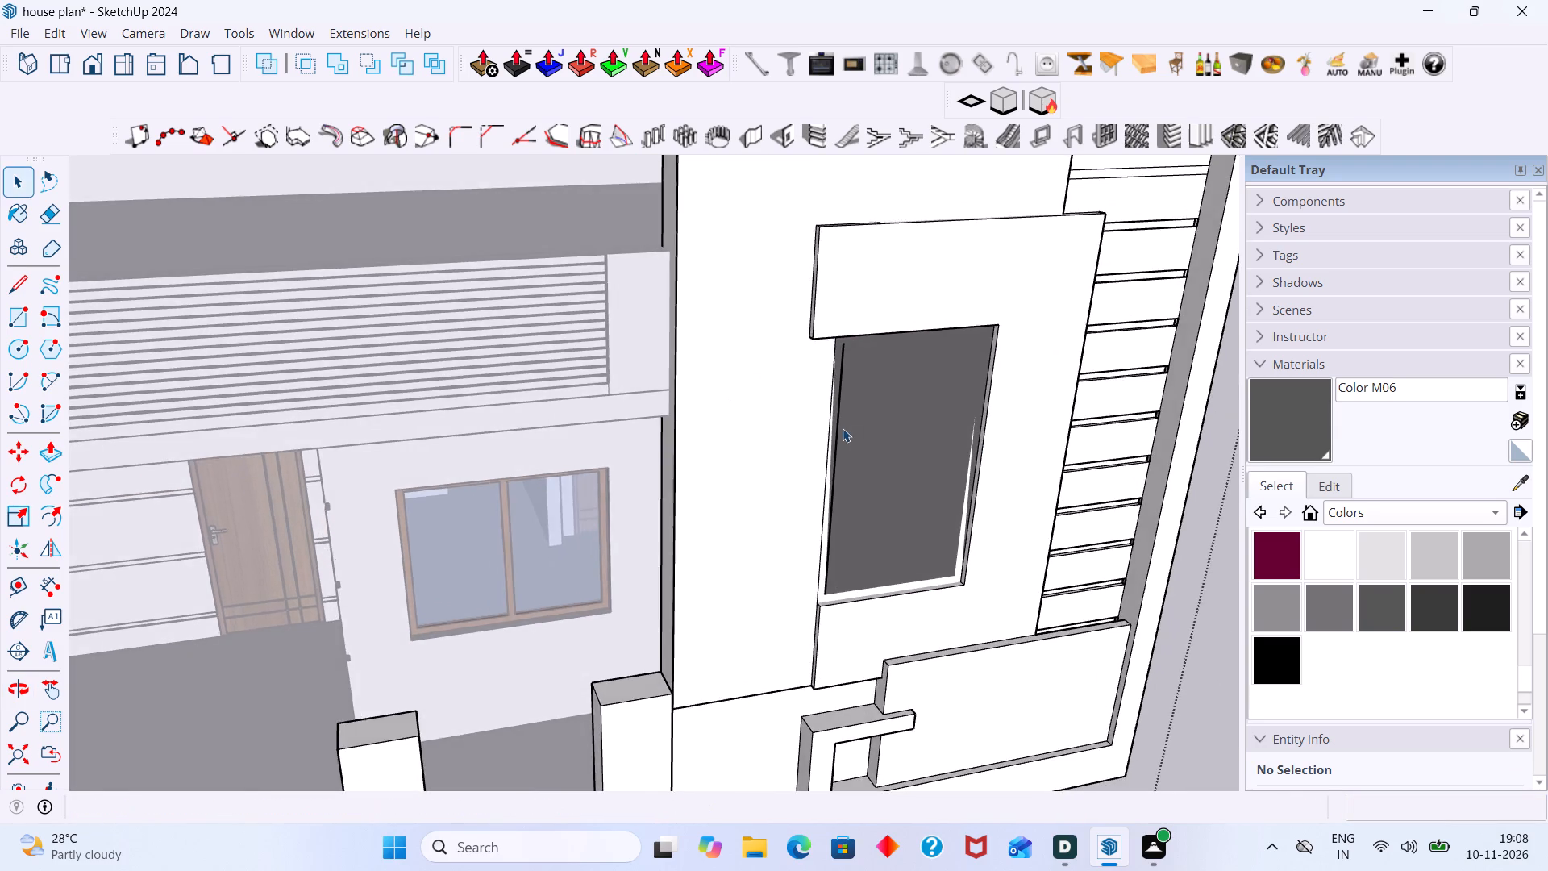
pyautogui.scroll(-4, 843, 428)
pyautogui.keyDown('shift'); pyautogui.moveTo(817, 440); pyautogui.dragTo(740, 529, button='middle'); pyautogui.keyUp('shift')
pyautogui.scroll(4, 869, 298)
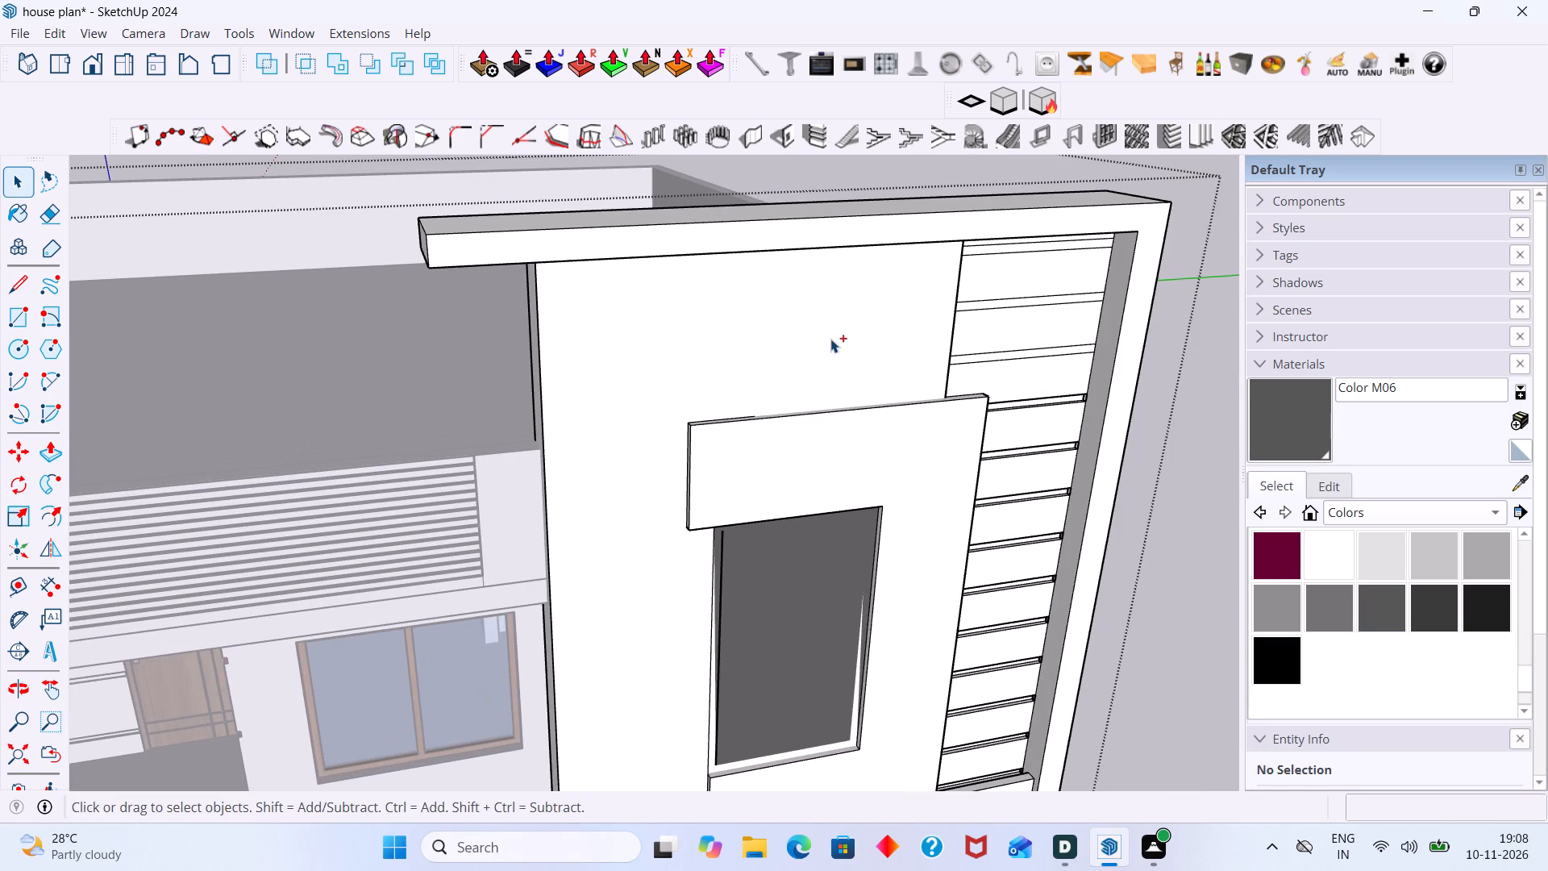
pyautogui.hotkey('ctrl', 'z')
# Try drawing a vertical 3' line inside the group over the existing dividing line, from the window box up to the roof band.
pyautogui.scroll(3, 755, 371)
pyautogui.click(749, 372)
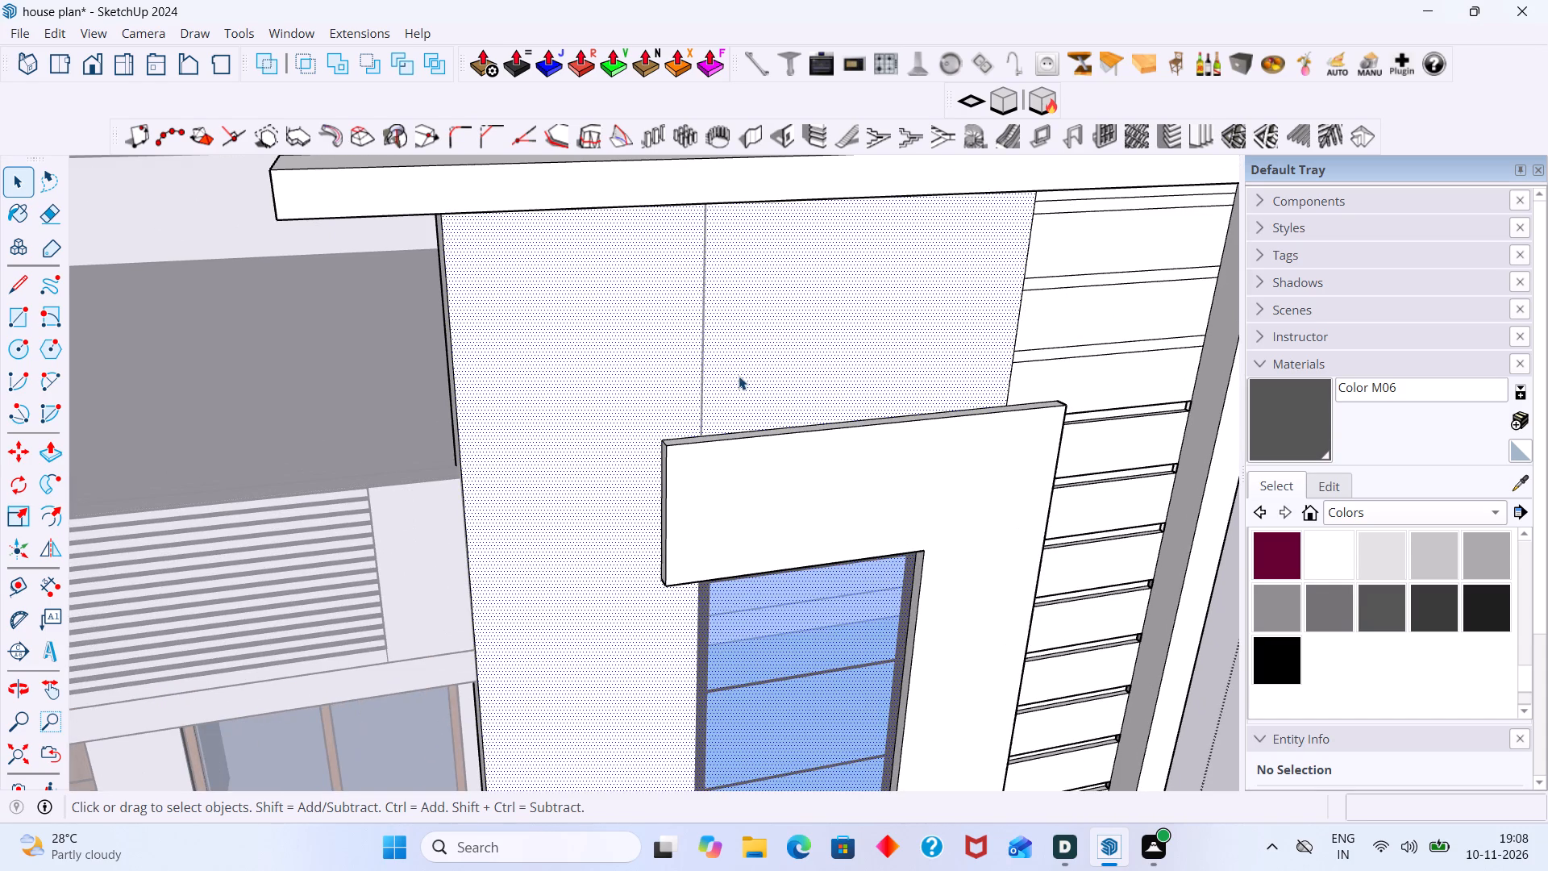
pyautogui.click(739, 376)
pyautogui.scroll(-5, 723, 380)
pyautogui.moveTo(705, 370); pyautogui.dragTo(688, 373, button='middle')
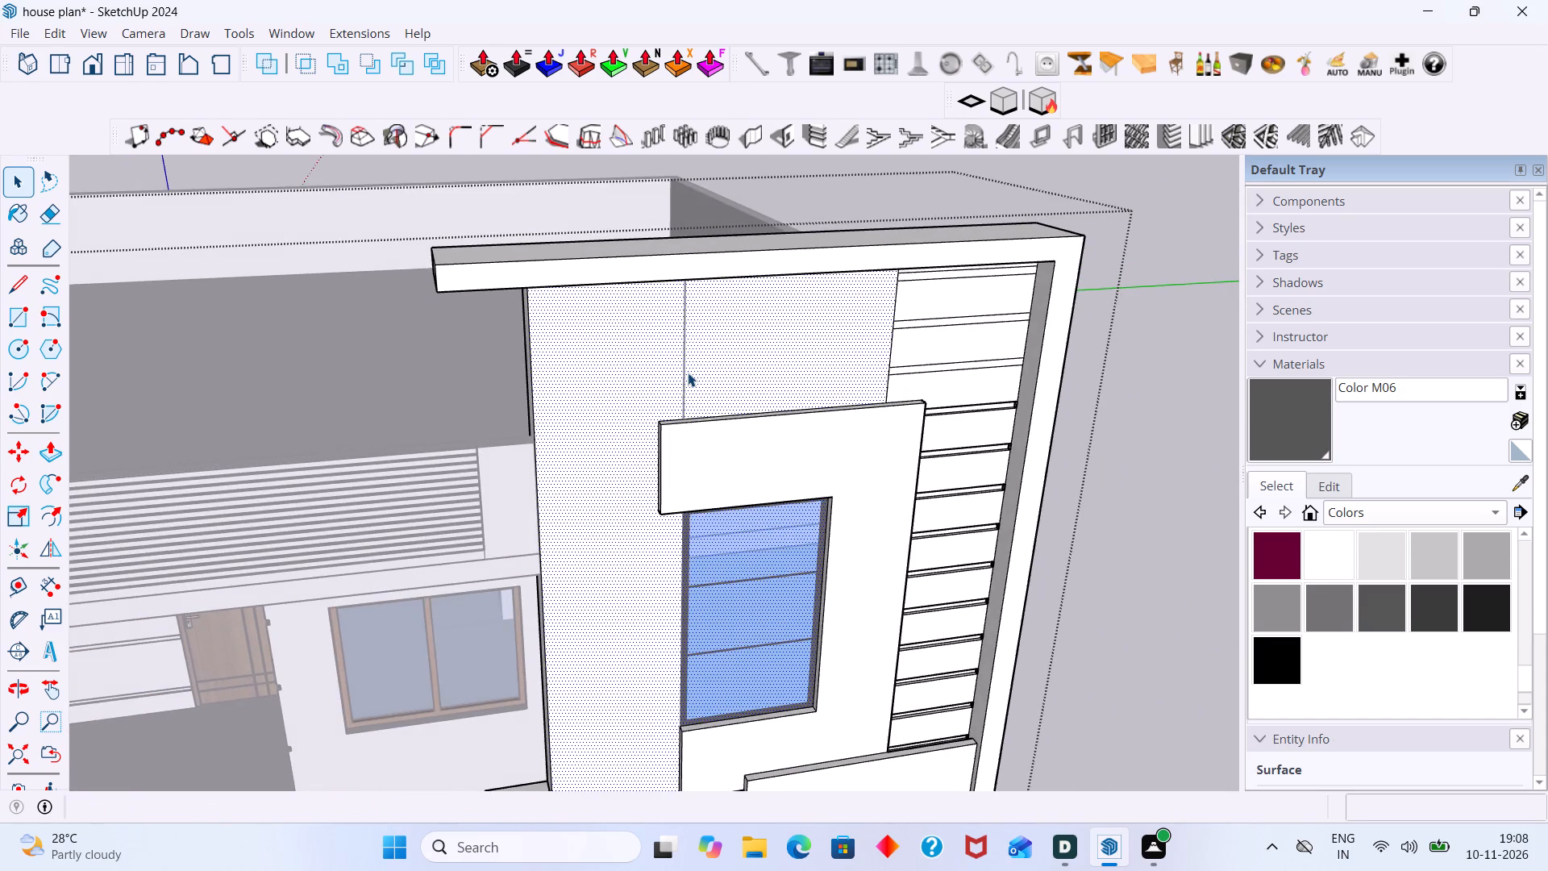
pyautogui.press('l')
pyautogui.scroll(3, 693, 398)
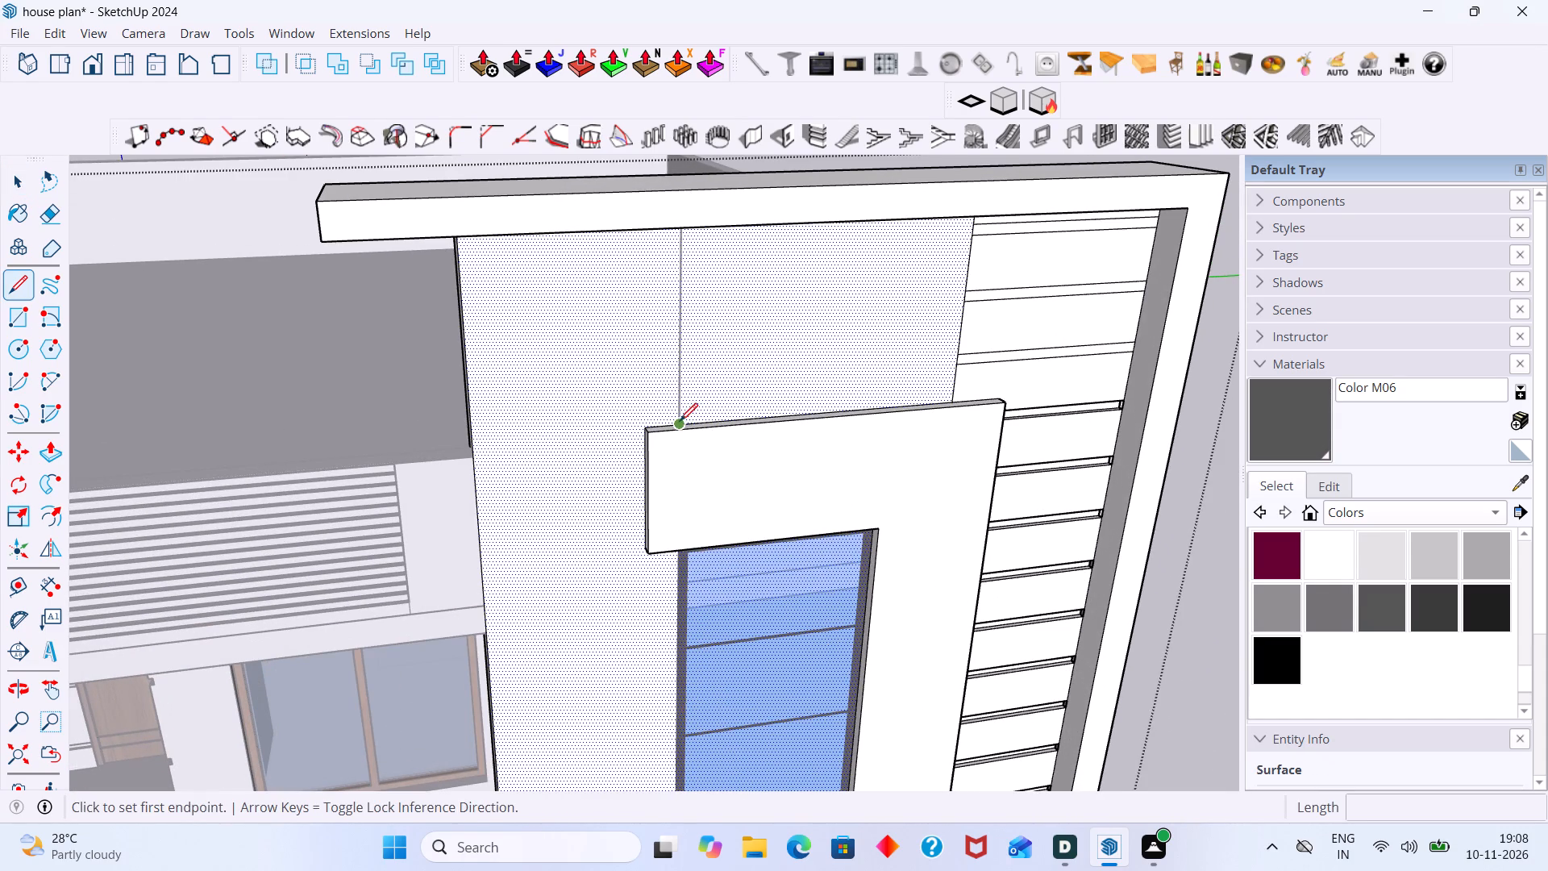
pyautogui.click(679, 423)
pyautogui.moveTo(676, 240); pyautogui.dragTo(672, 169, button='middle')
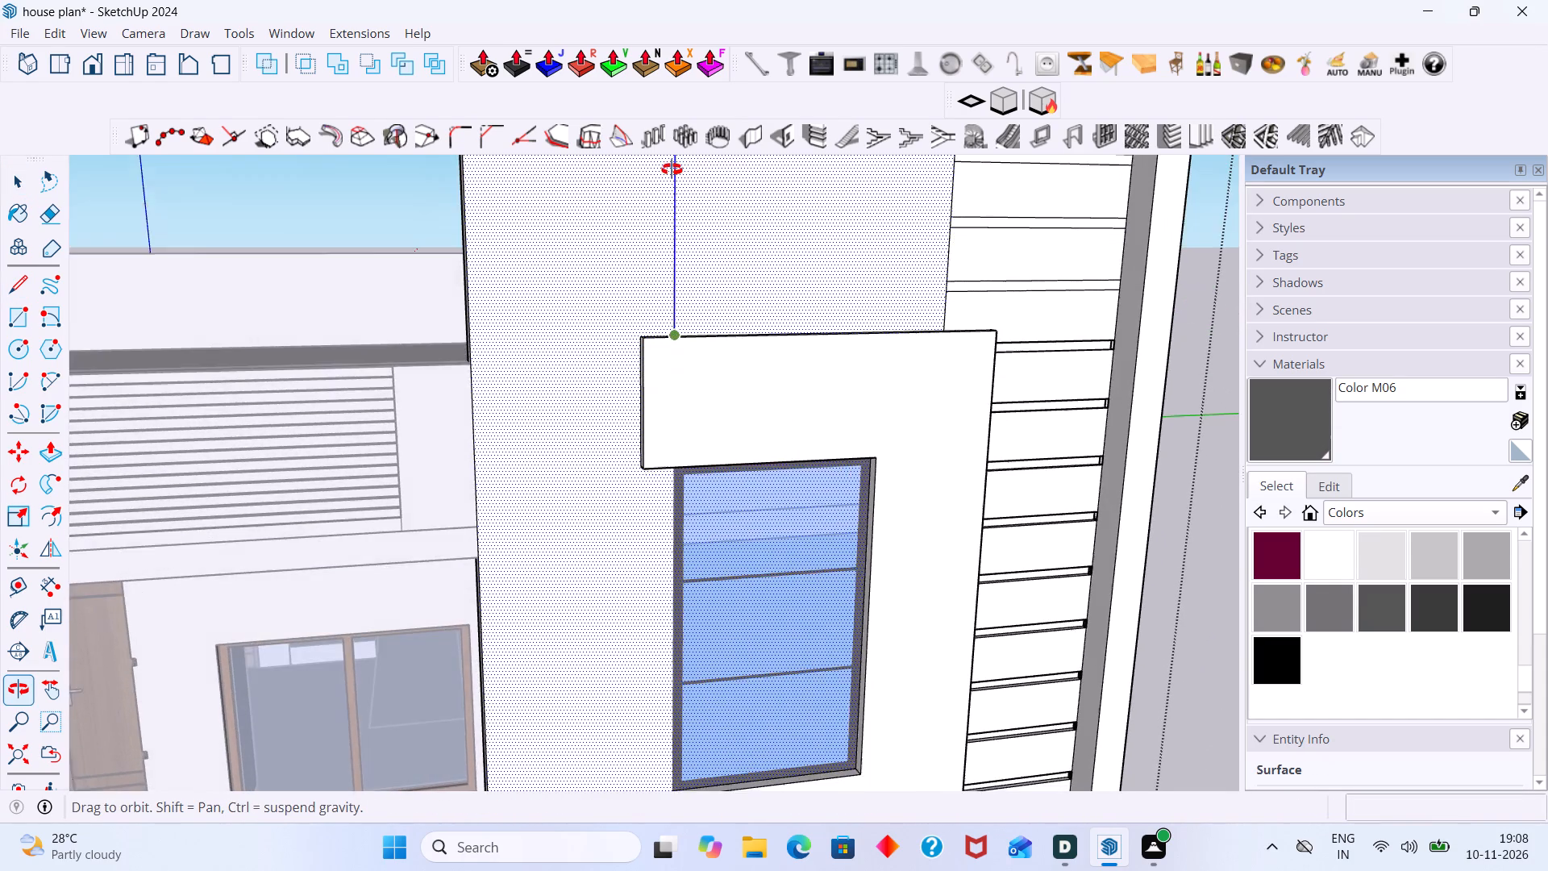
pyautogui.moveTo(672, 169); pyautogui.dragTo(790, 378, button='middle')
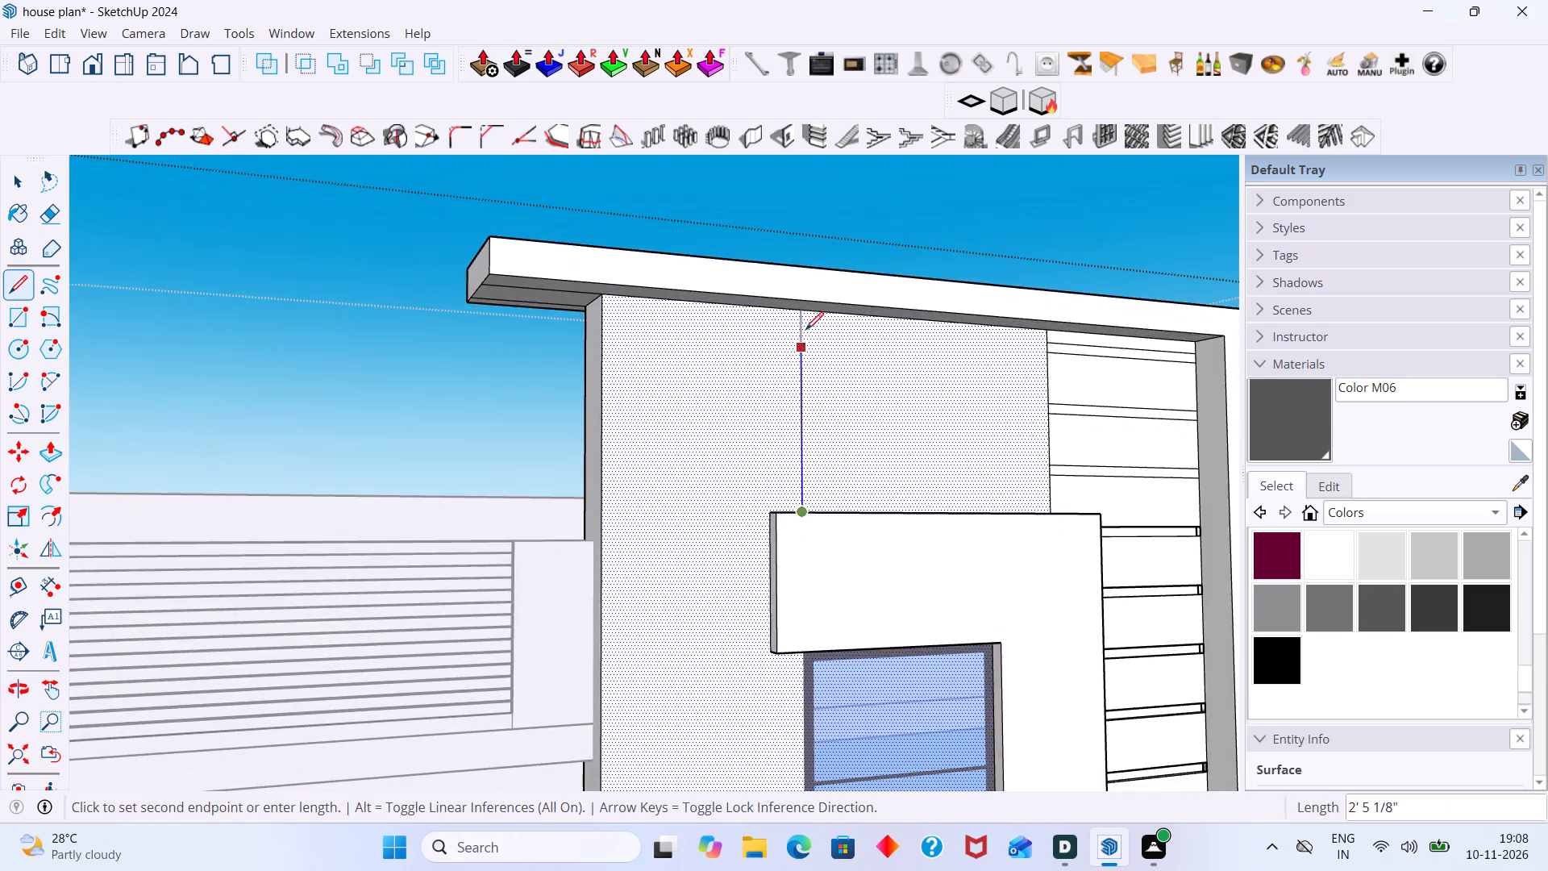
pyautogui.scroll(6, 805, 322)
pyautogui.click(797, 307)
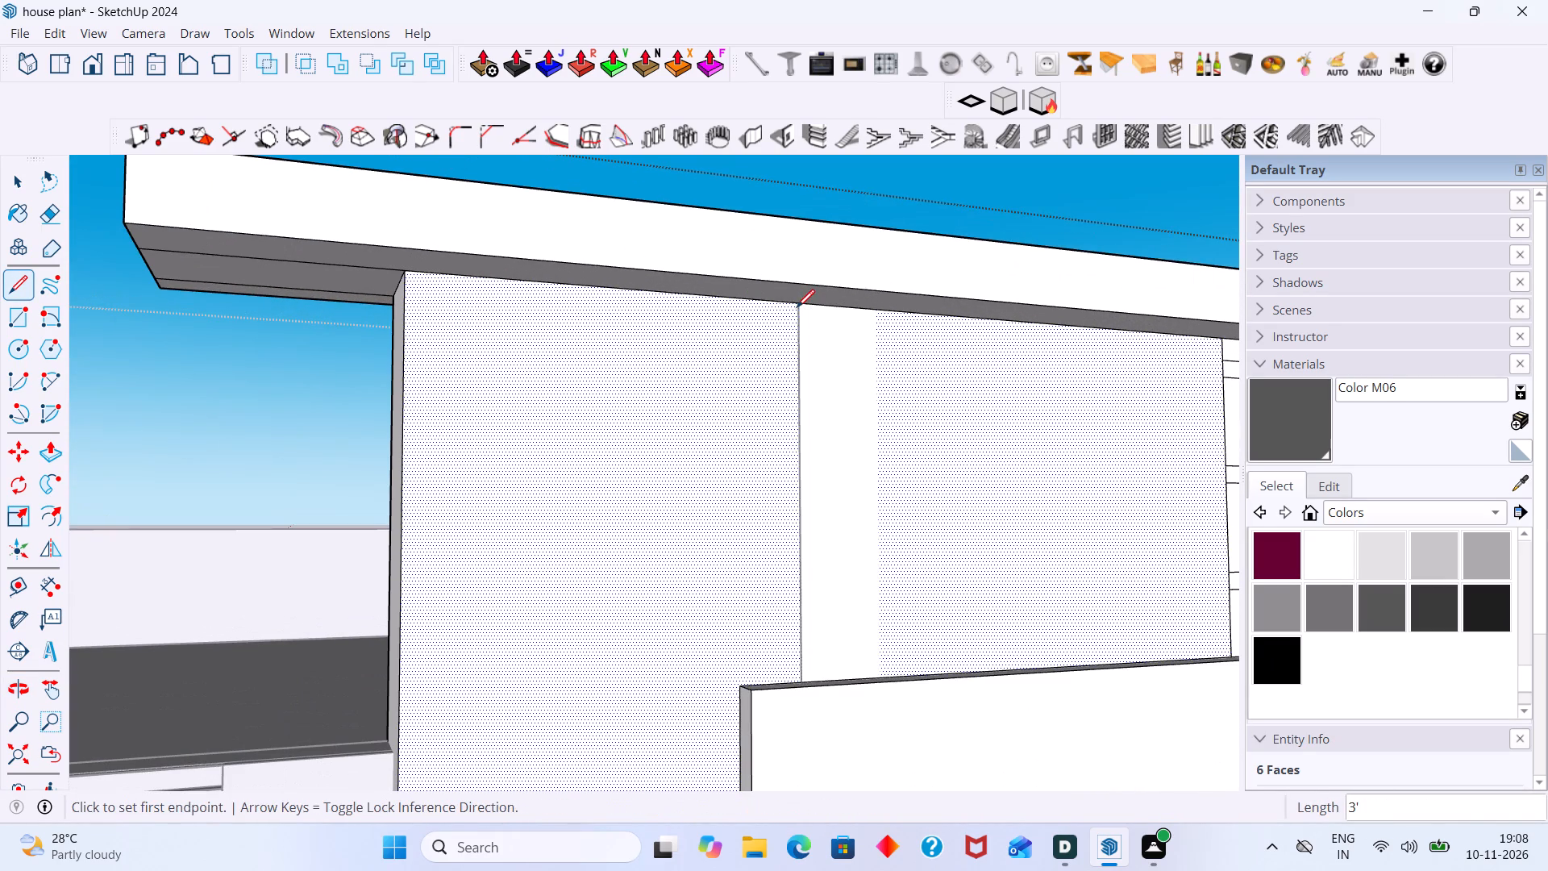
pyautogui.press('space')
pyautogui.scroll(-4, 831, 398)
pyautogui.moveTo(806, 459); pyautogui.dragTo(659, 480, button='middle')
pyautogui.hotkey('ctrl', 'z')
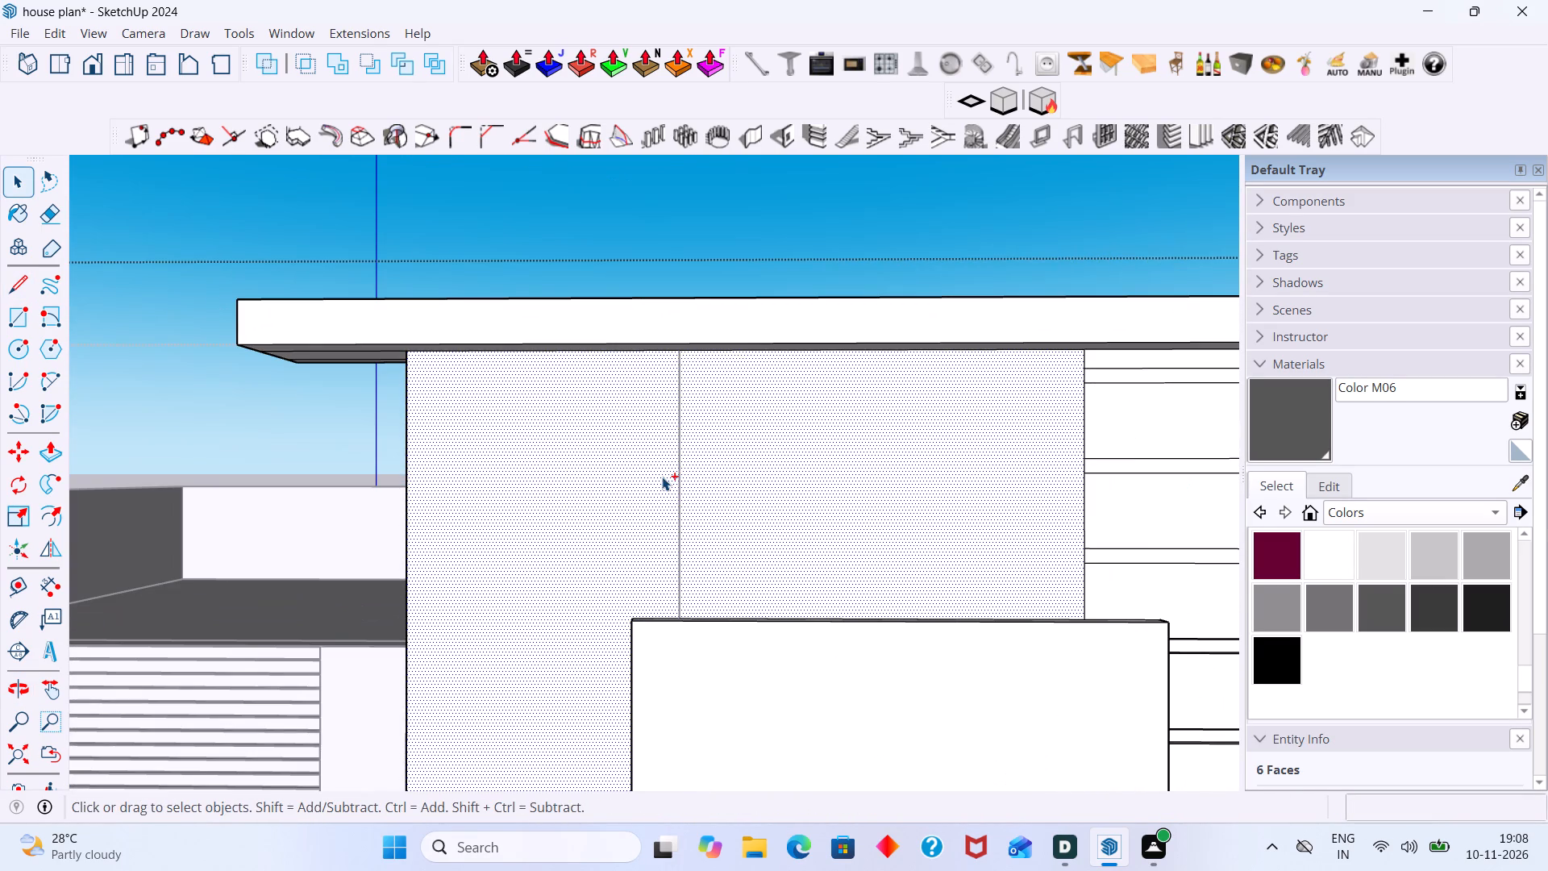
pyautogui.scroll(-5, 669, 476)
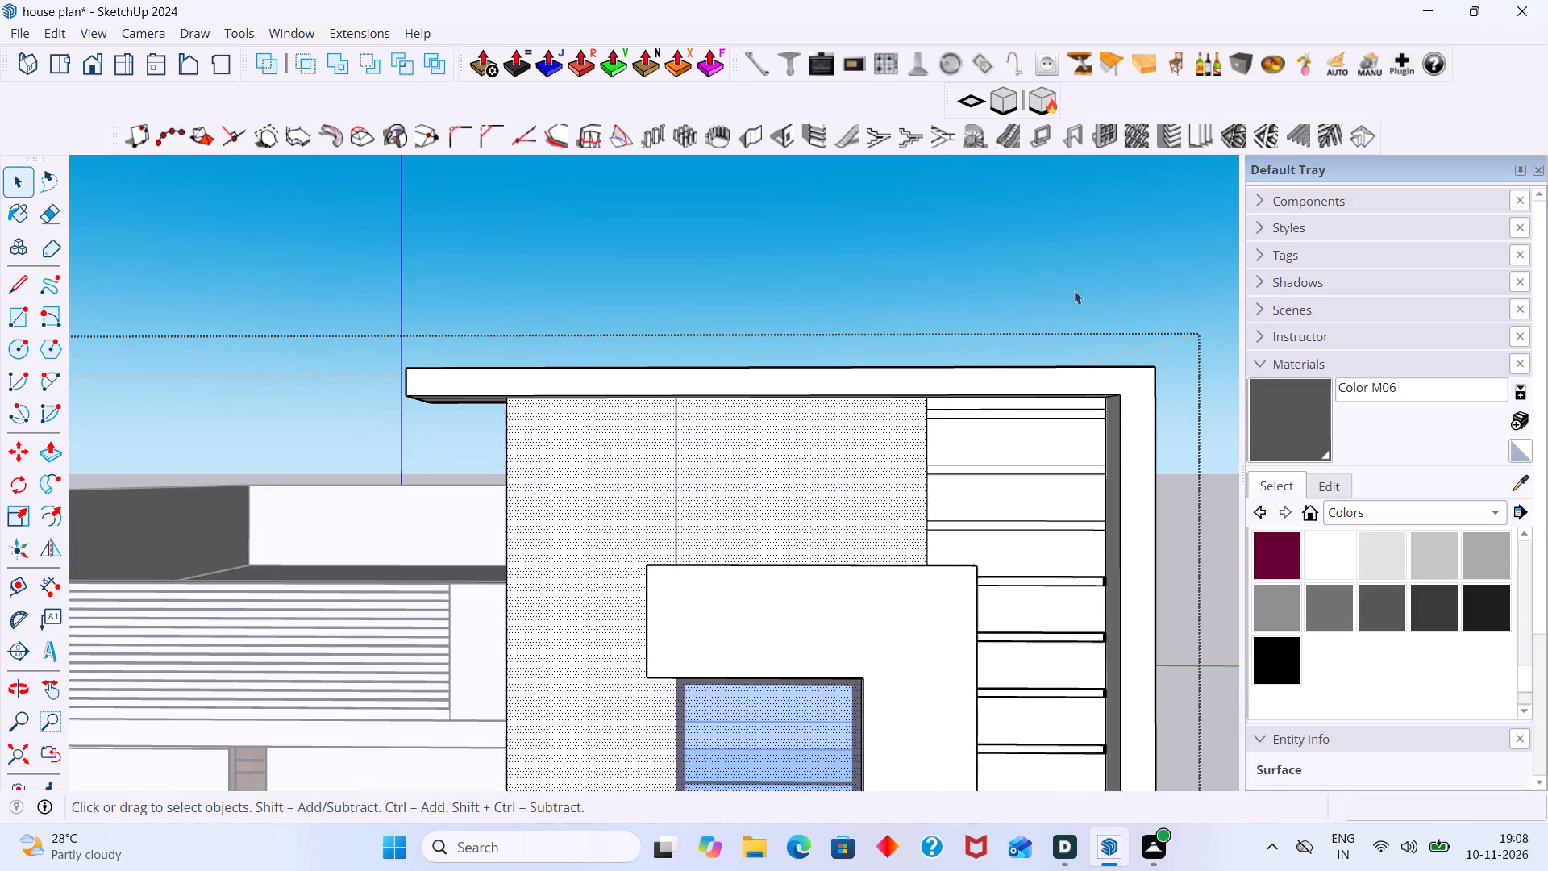
# Delete the loose vertical dividing line above the window box, outside the front elevation group.
pyautogui.click(1074, 290)
pyautogui.scroll(3, 663, 450)
pyautogui.click(682, 457)
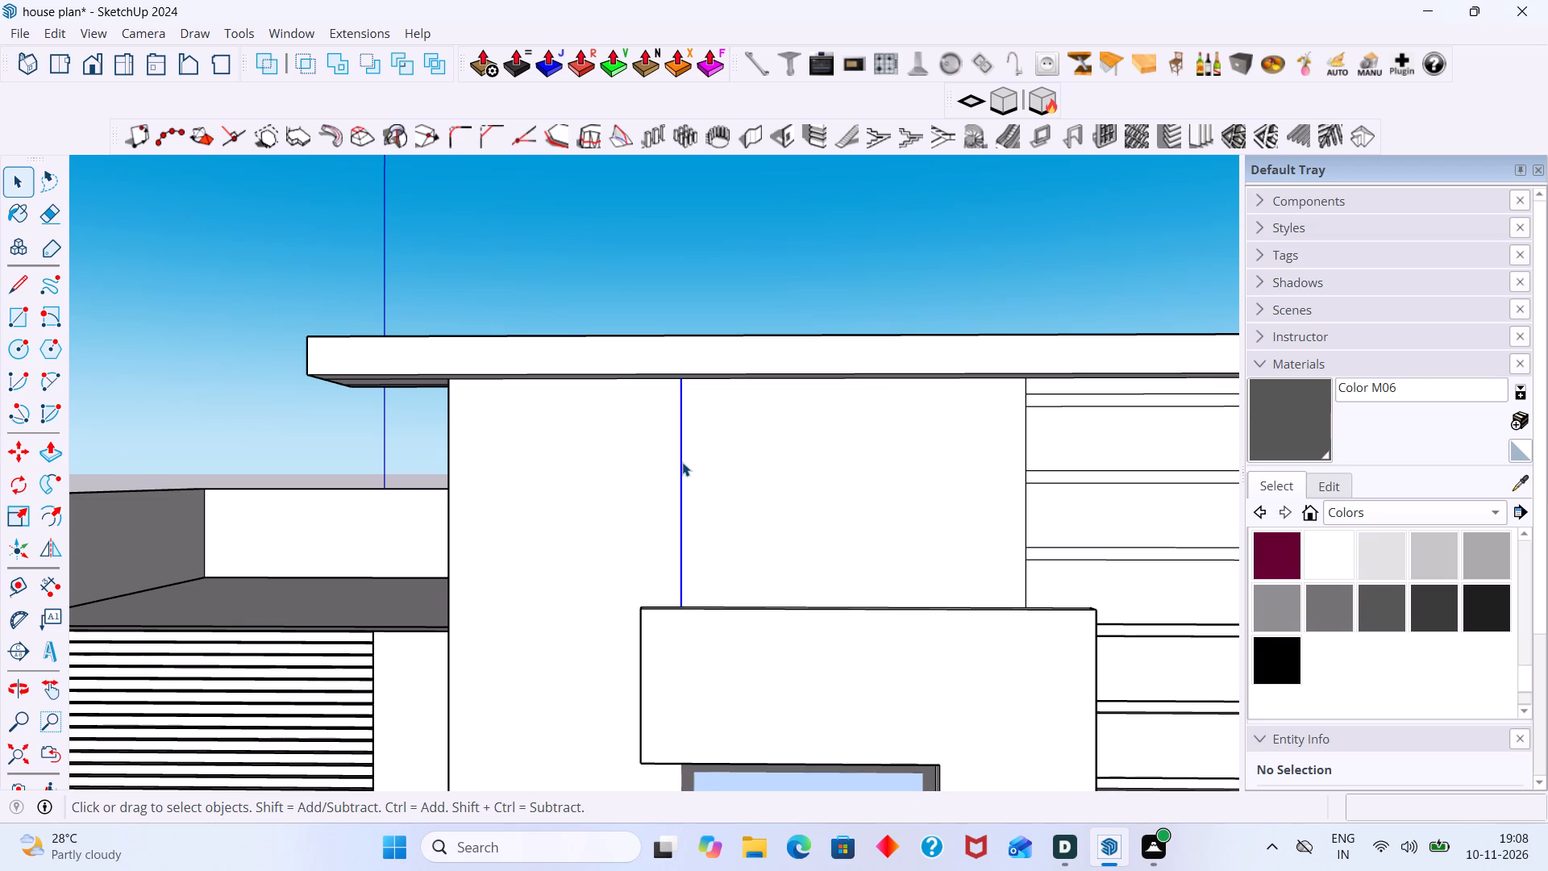
pyautogui.press('Delete')
# Inside the front elevation group, draw a vertical 3' line from the window box's top edge to the roof band's underside.
pyautogui.click(684, 471)
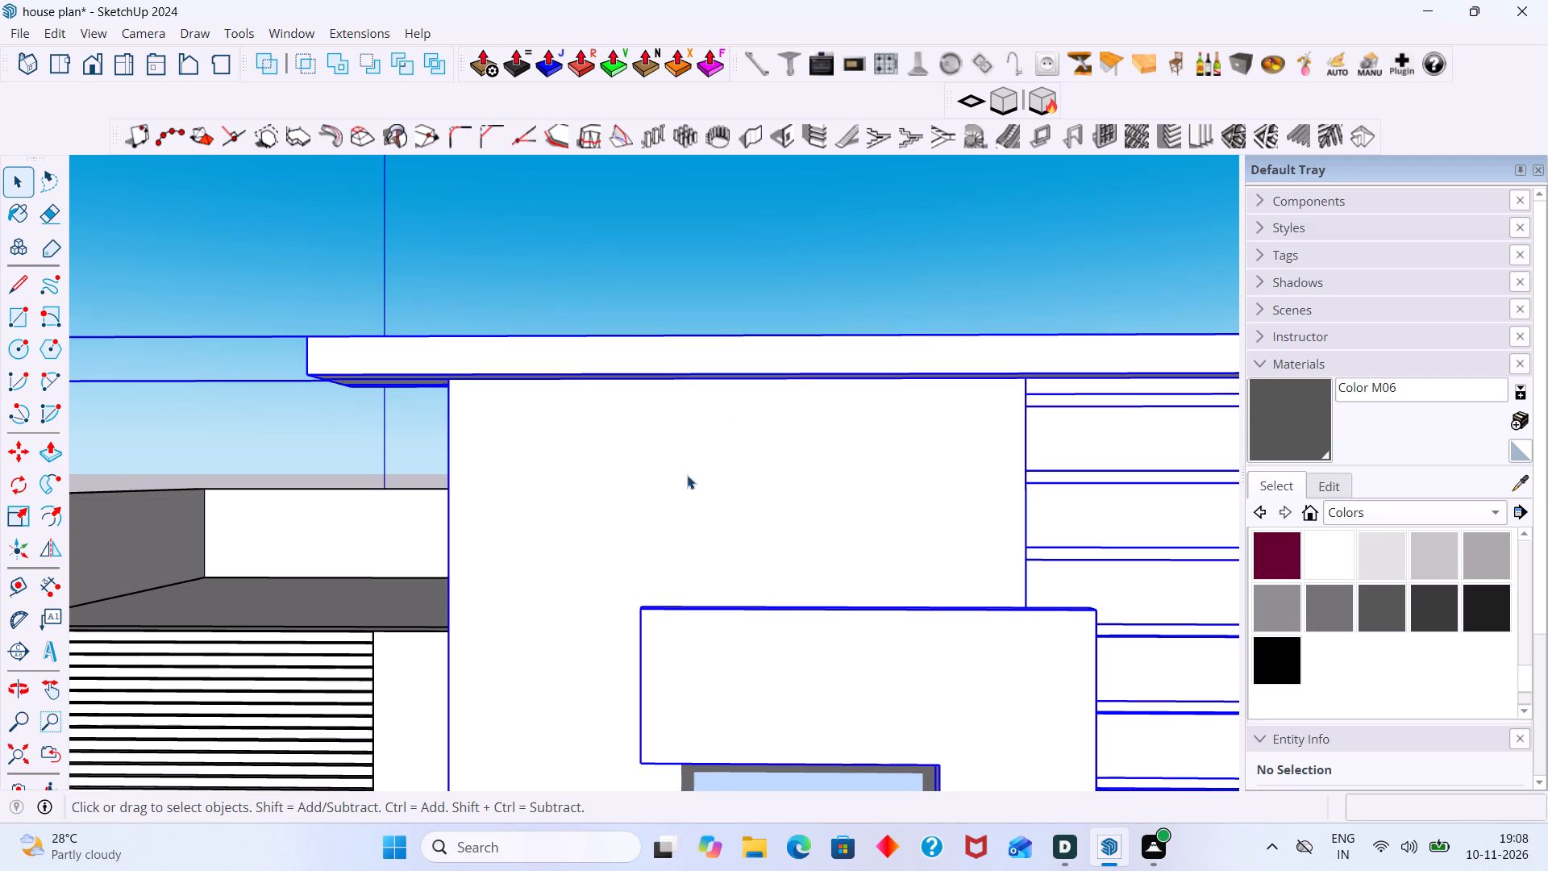
pyautogui.doubleClick(687, 480)
pyautogui.doubleClick(689, 491)
pyautogui.click(696, 494)
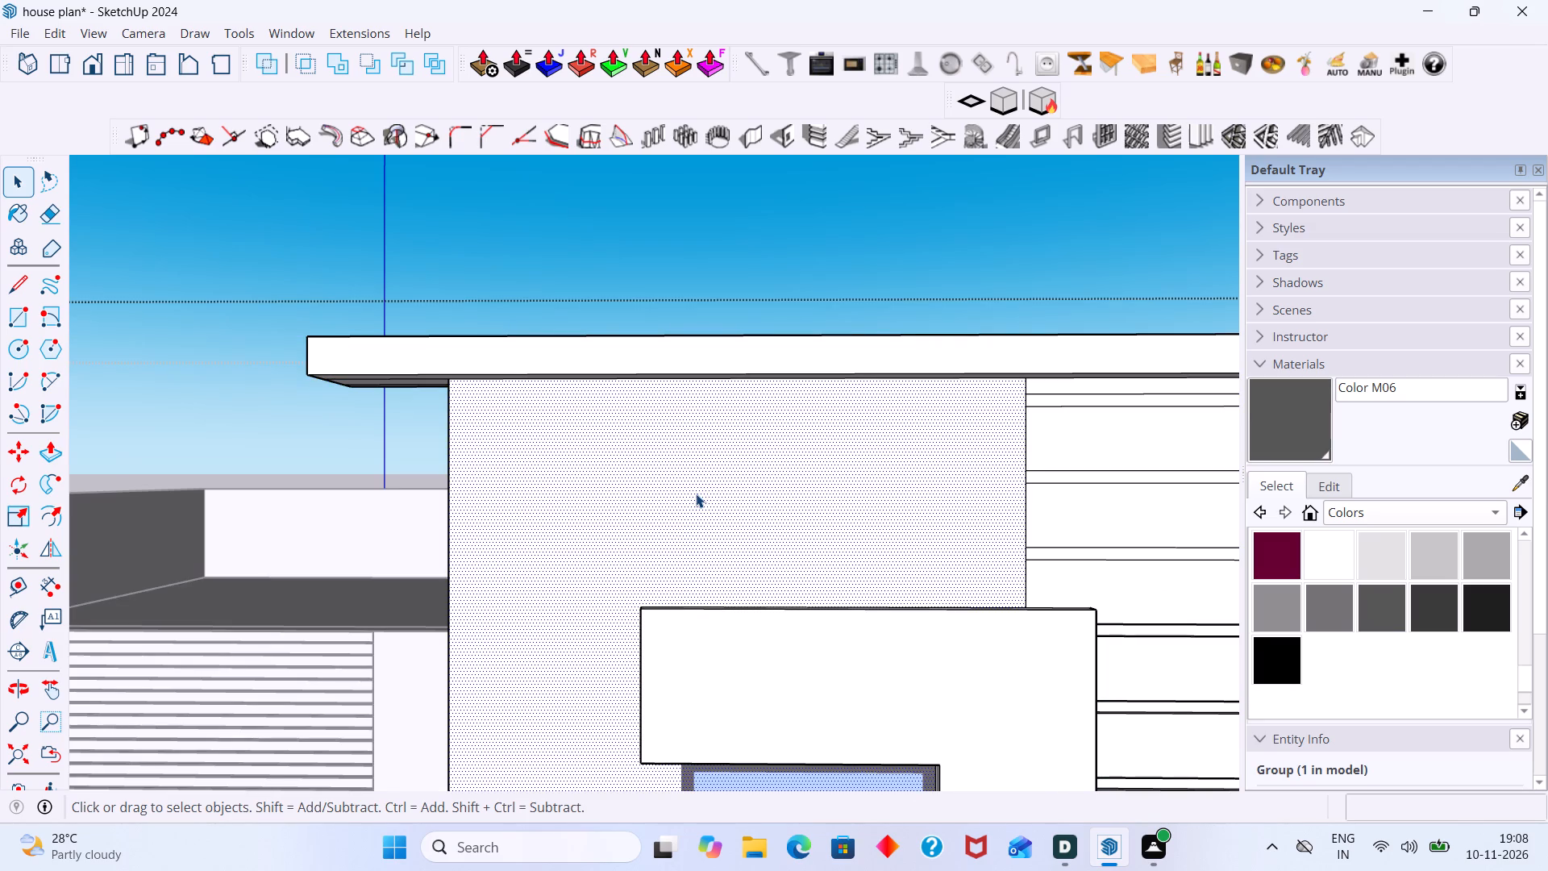
pyautogui.press('l')
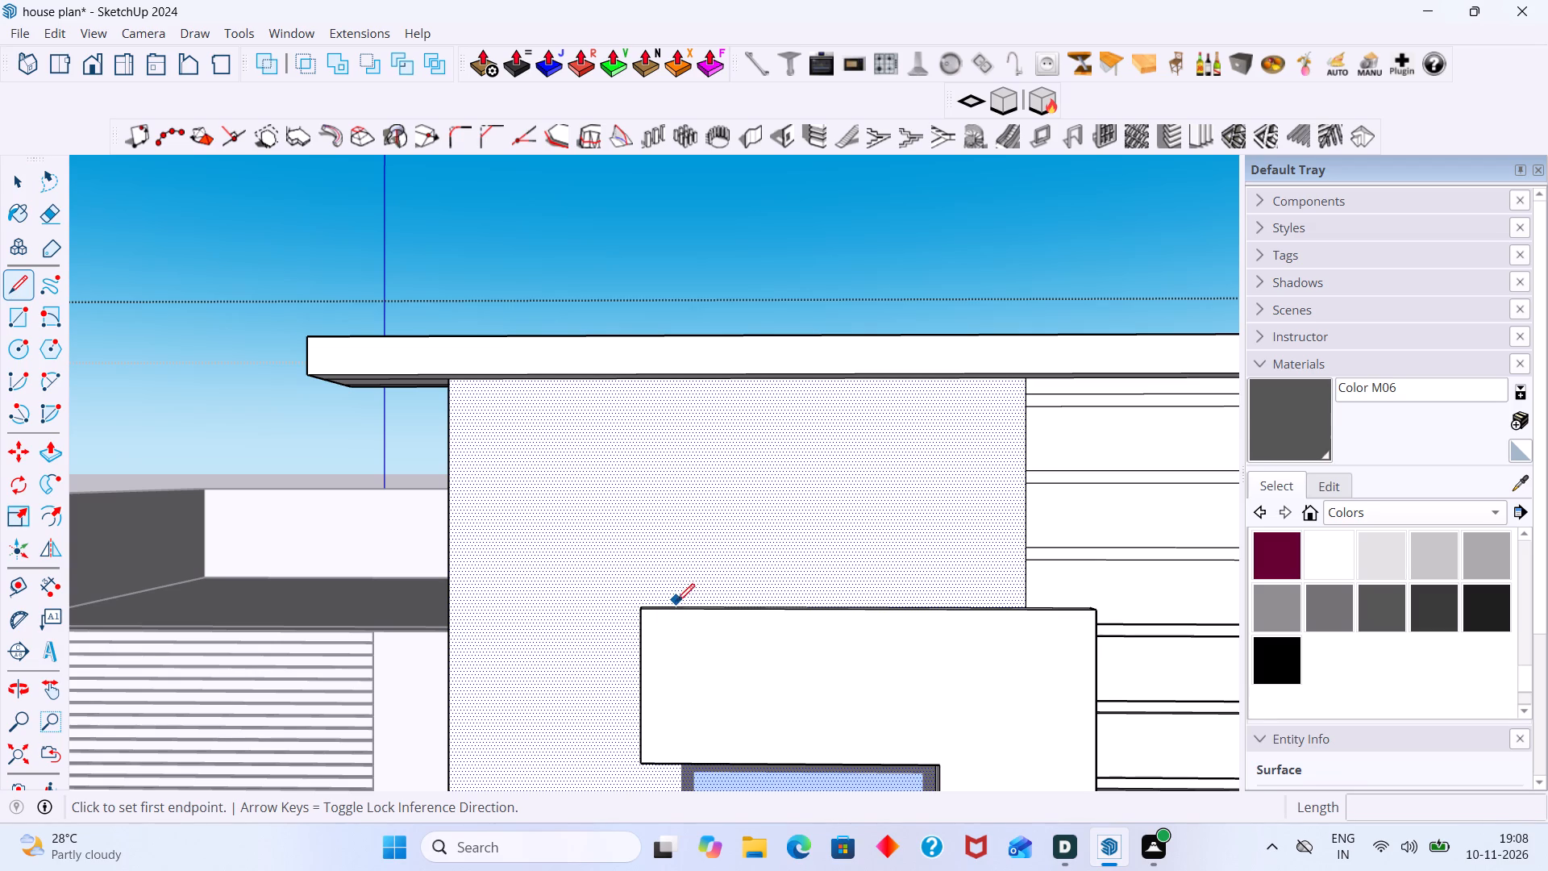
pyautogui.moveTo(672, 613); pyautogui.dragTo(661, 648, button='middle')
pyautogui.scroll(2, 680, 642)
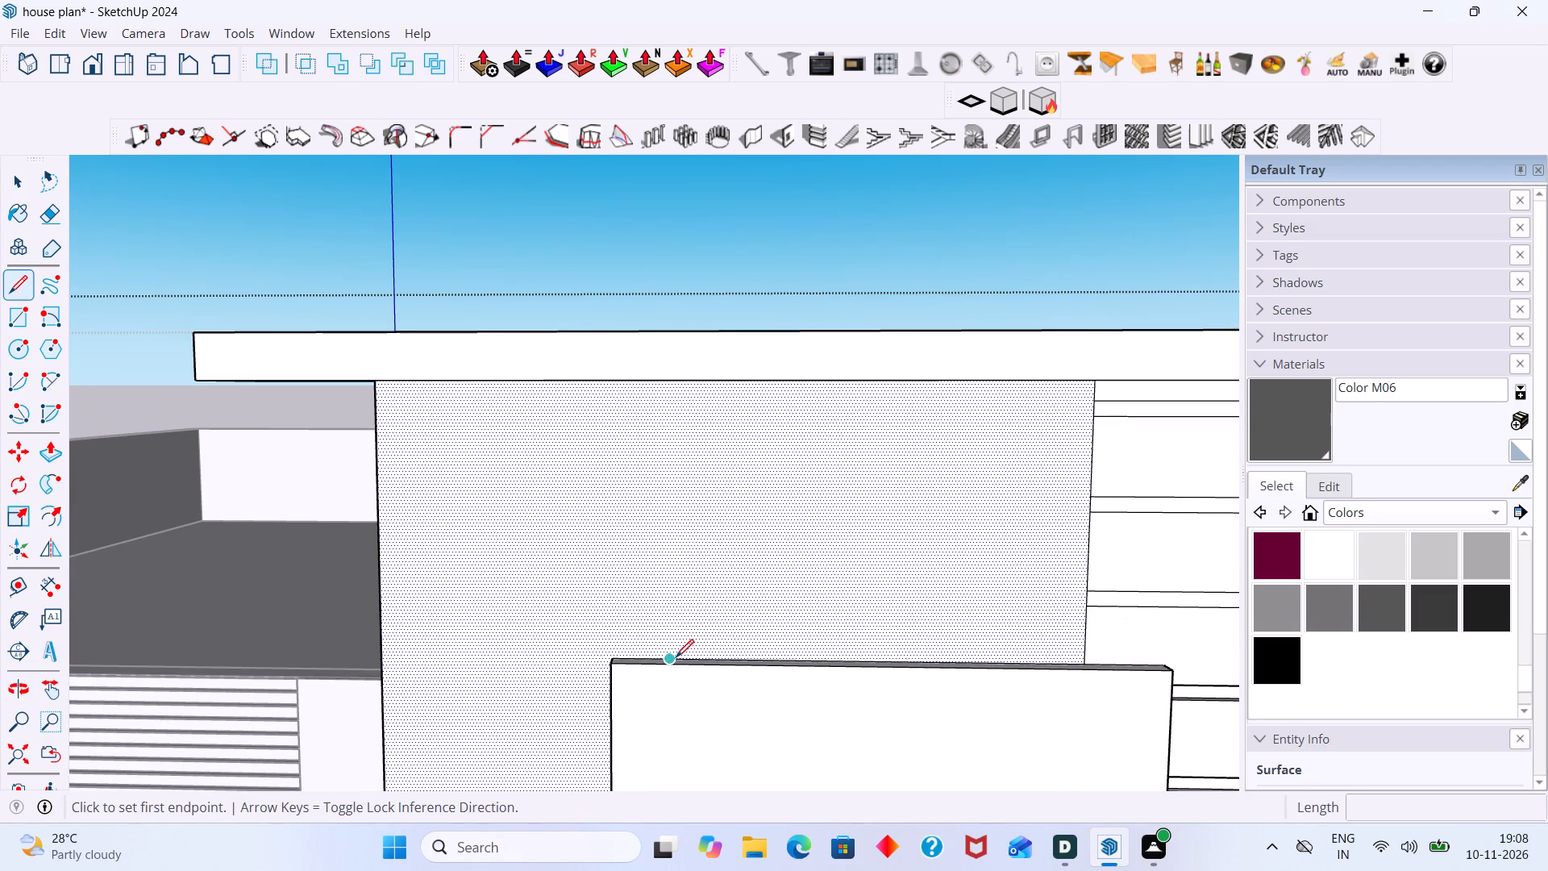
pyautogui.click(674, 658)
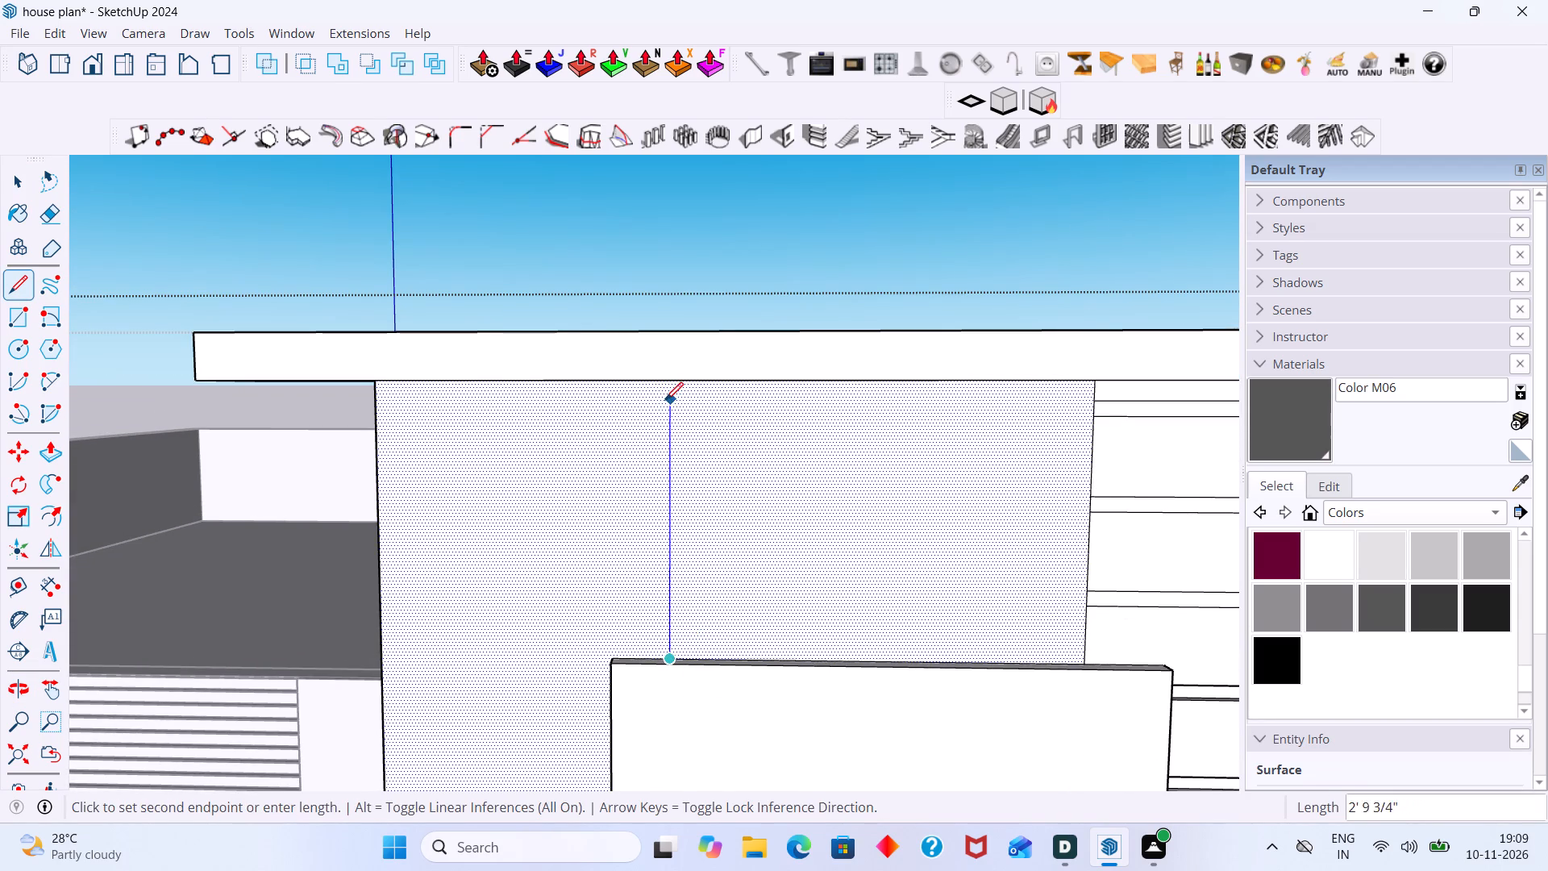
pyautogui.moveTo(665, 388); pyautogui.dragTo(648, 329, button='middle')
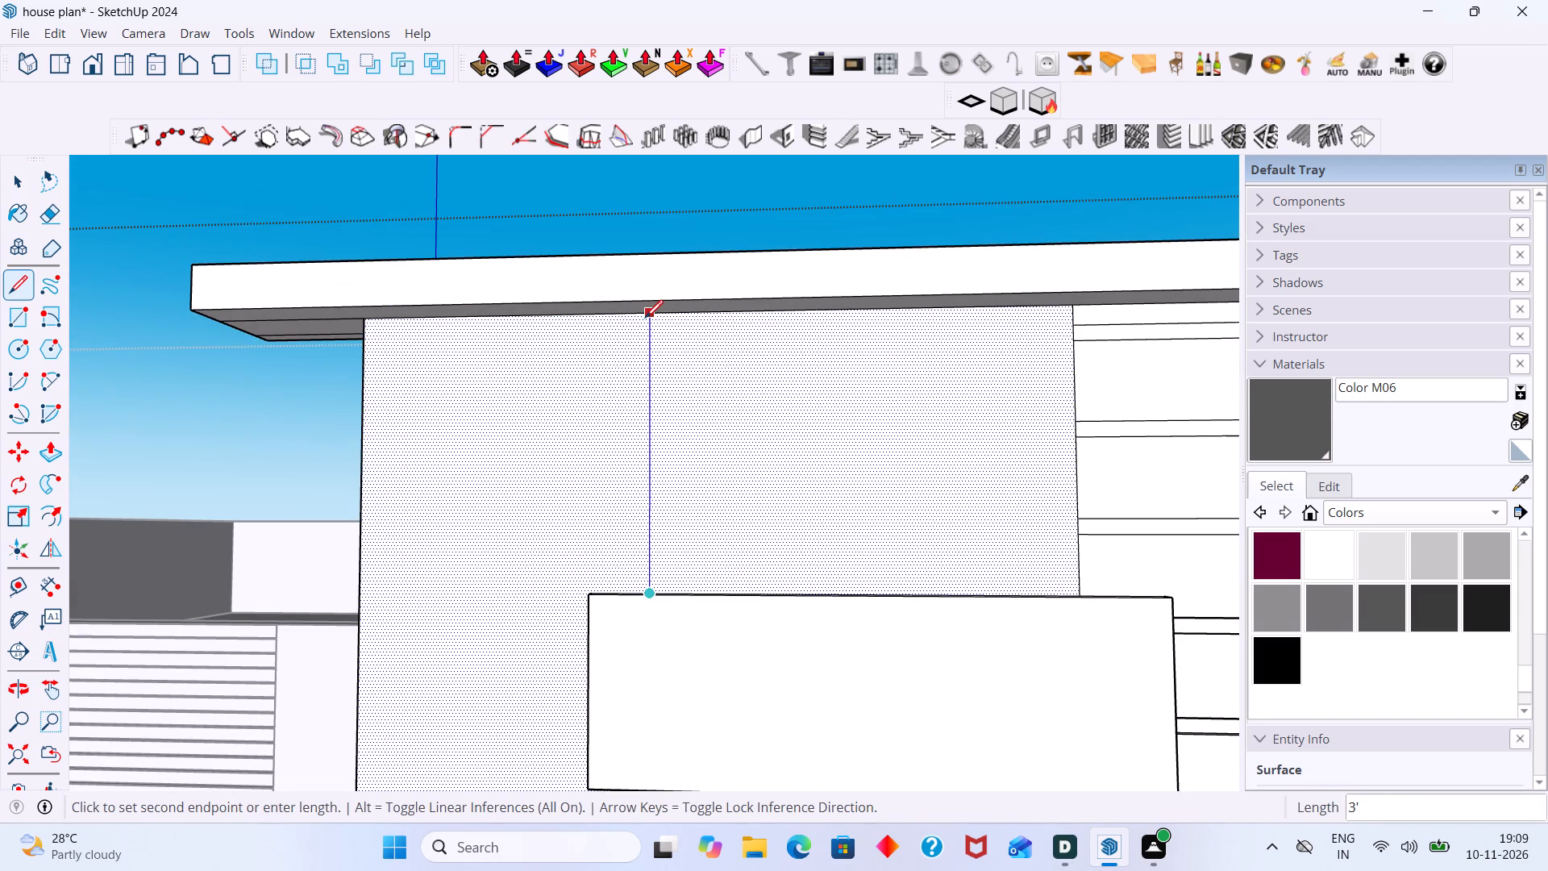
pyautogui.click(646, 317)
pyautogui.press('space')
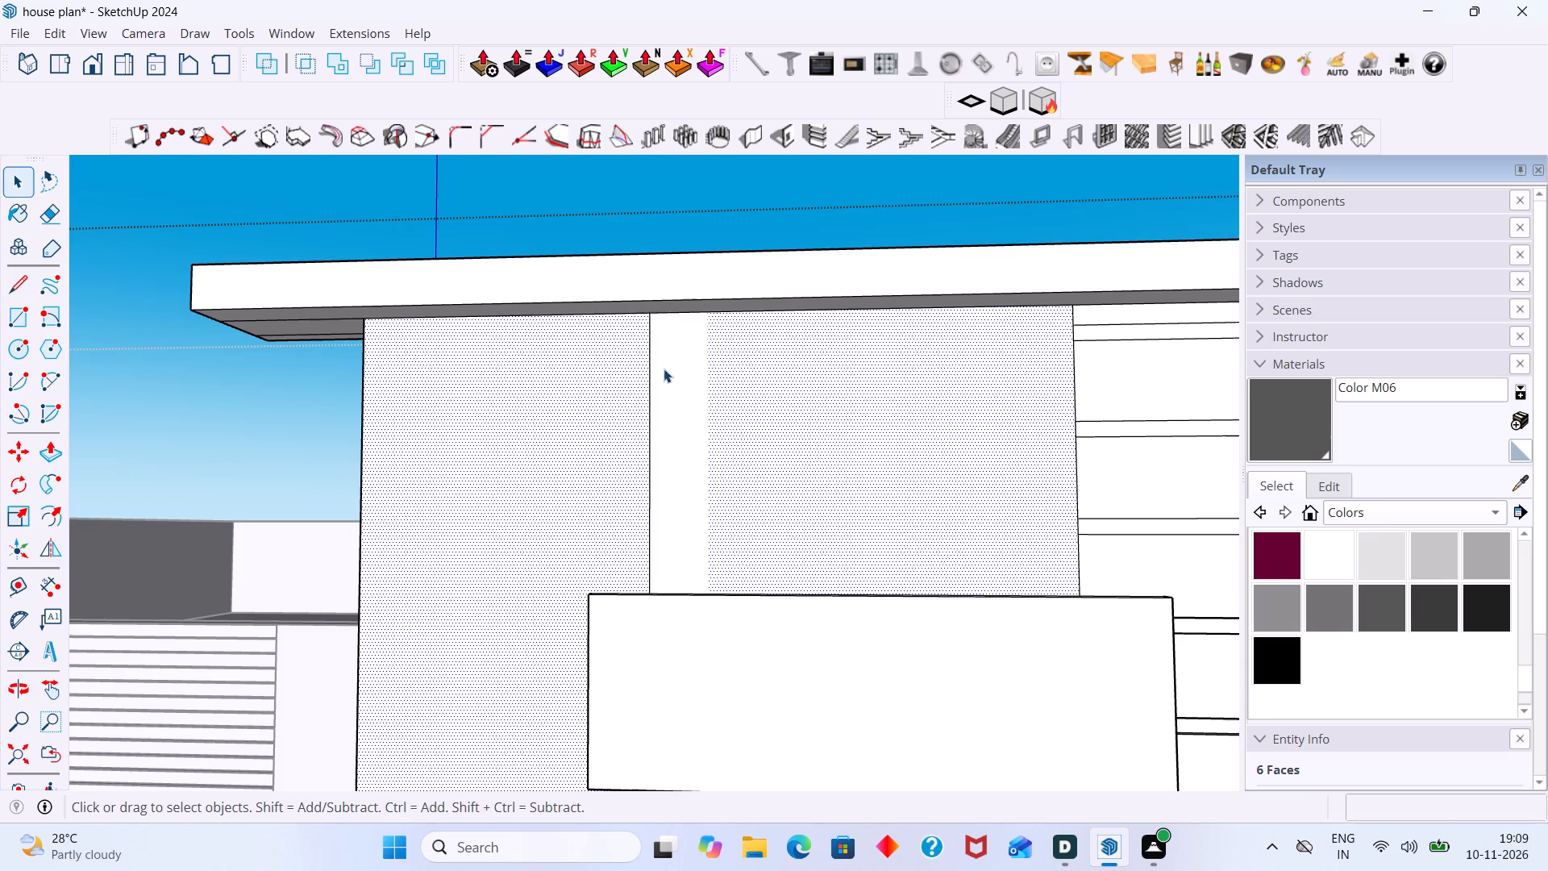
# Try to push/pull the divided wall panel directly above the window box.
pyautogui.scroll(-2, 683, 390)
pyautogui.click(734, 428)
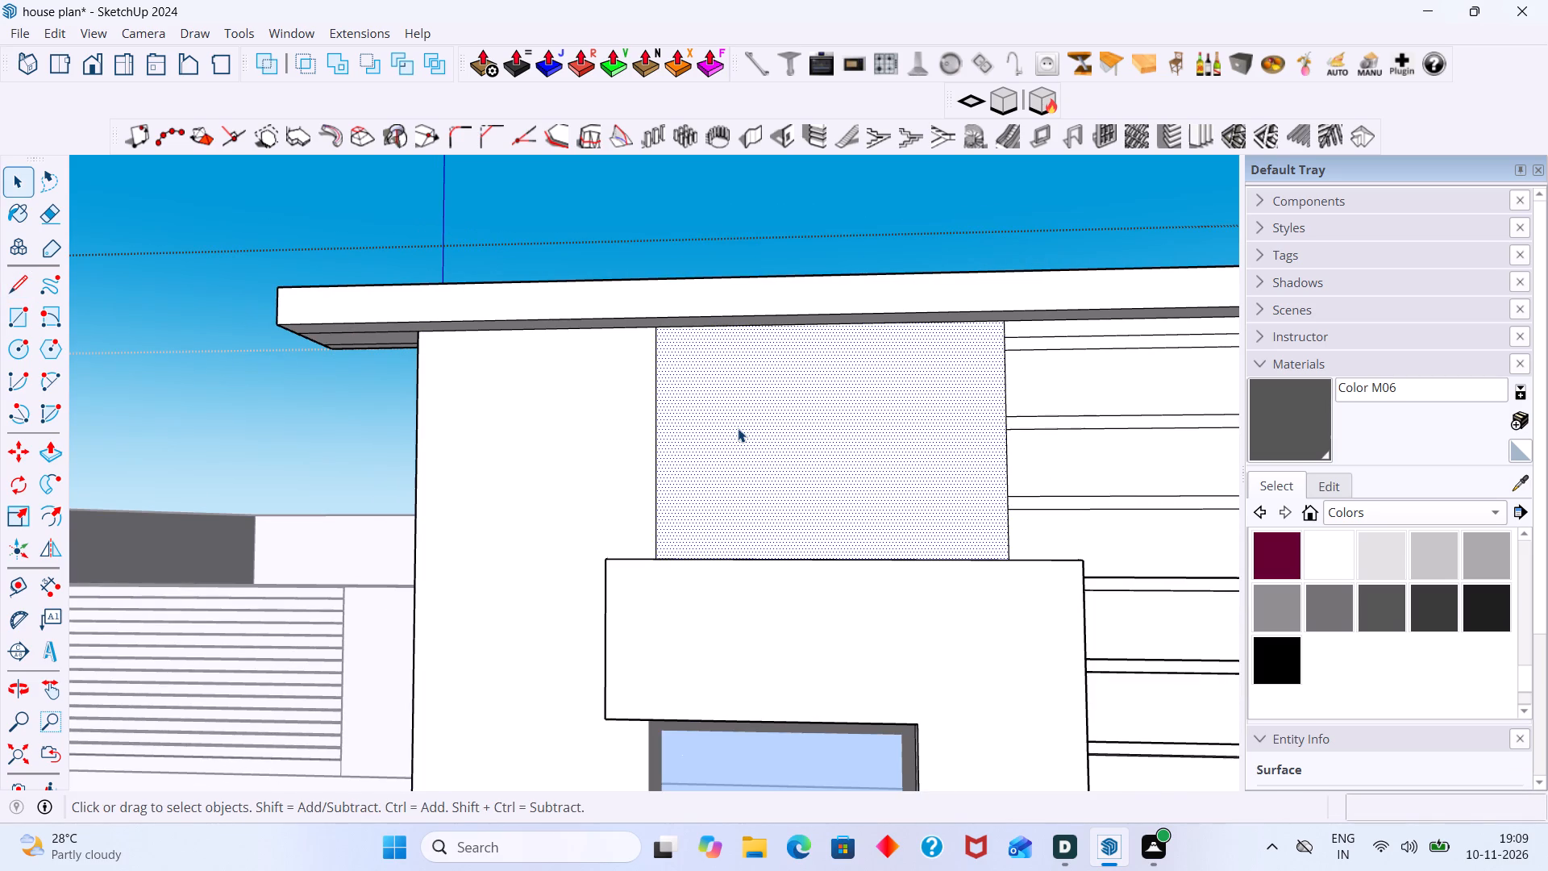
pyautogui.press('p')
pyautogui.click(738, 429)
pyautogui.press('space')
# Offset the wall surface beside the dividing line and around the window by 18 mm with Joint Push Pull.
pyautogui.scroll(-5, 733, 435)
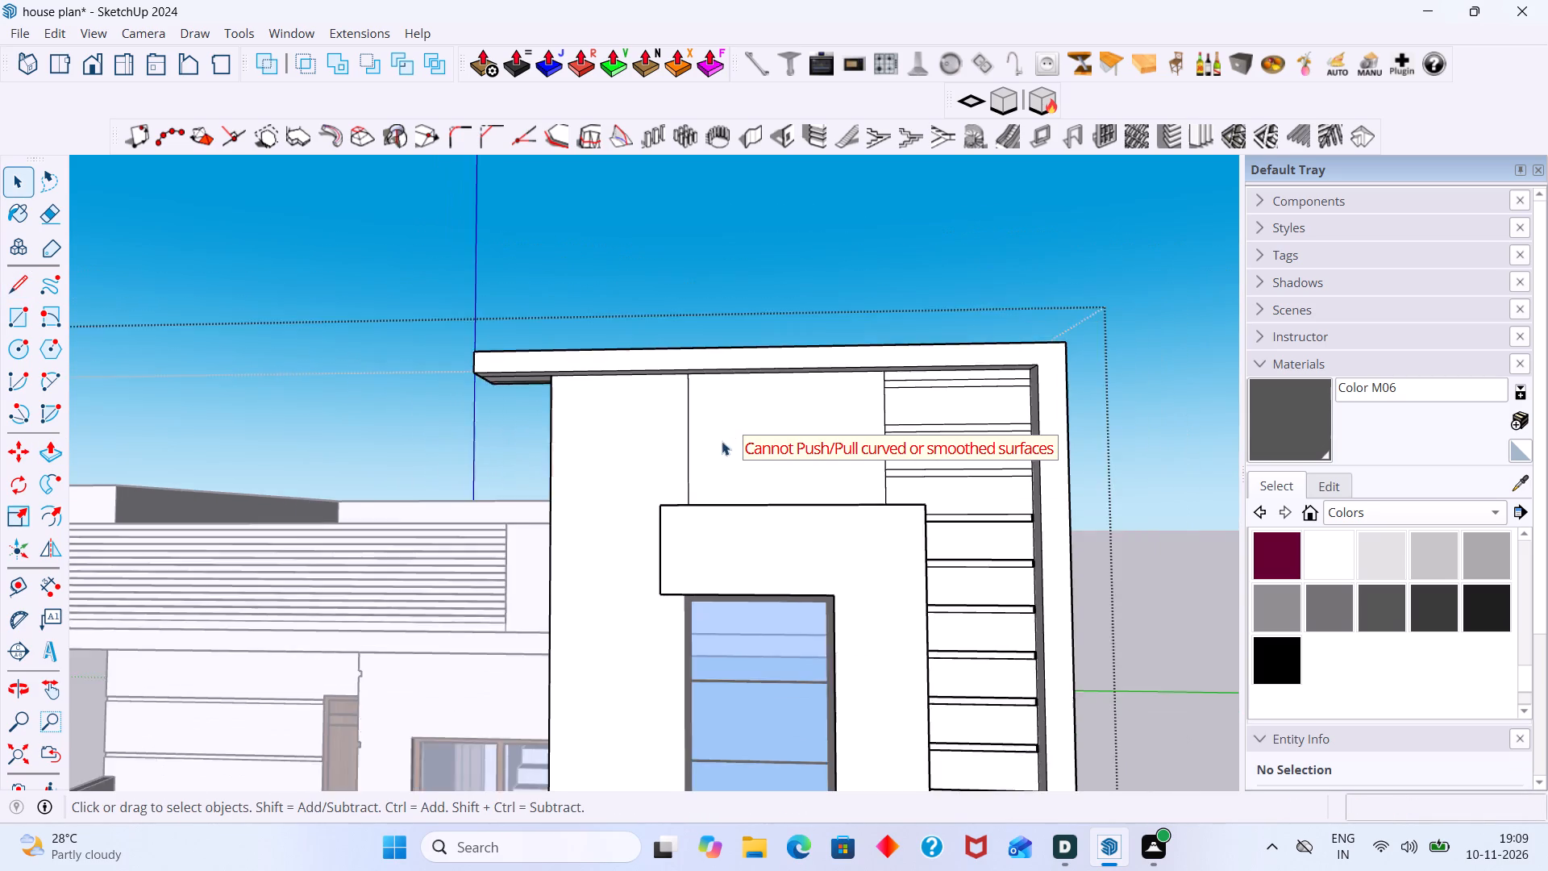
pyautogui.scroll(-4, 722, 441)
pyautogui.moveTo(722, 453); pyautogui.dragTo(760, 540, button='middle')
pyautogui.keyDown('shift'); pyautogui.moveTo(870, 447); pyautogui.dragTo(793, 331, button='middle'); pyautogui.keyUp('shift')
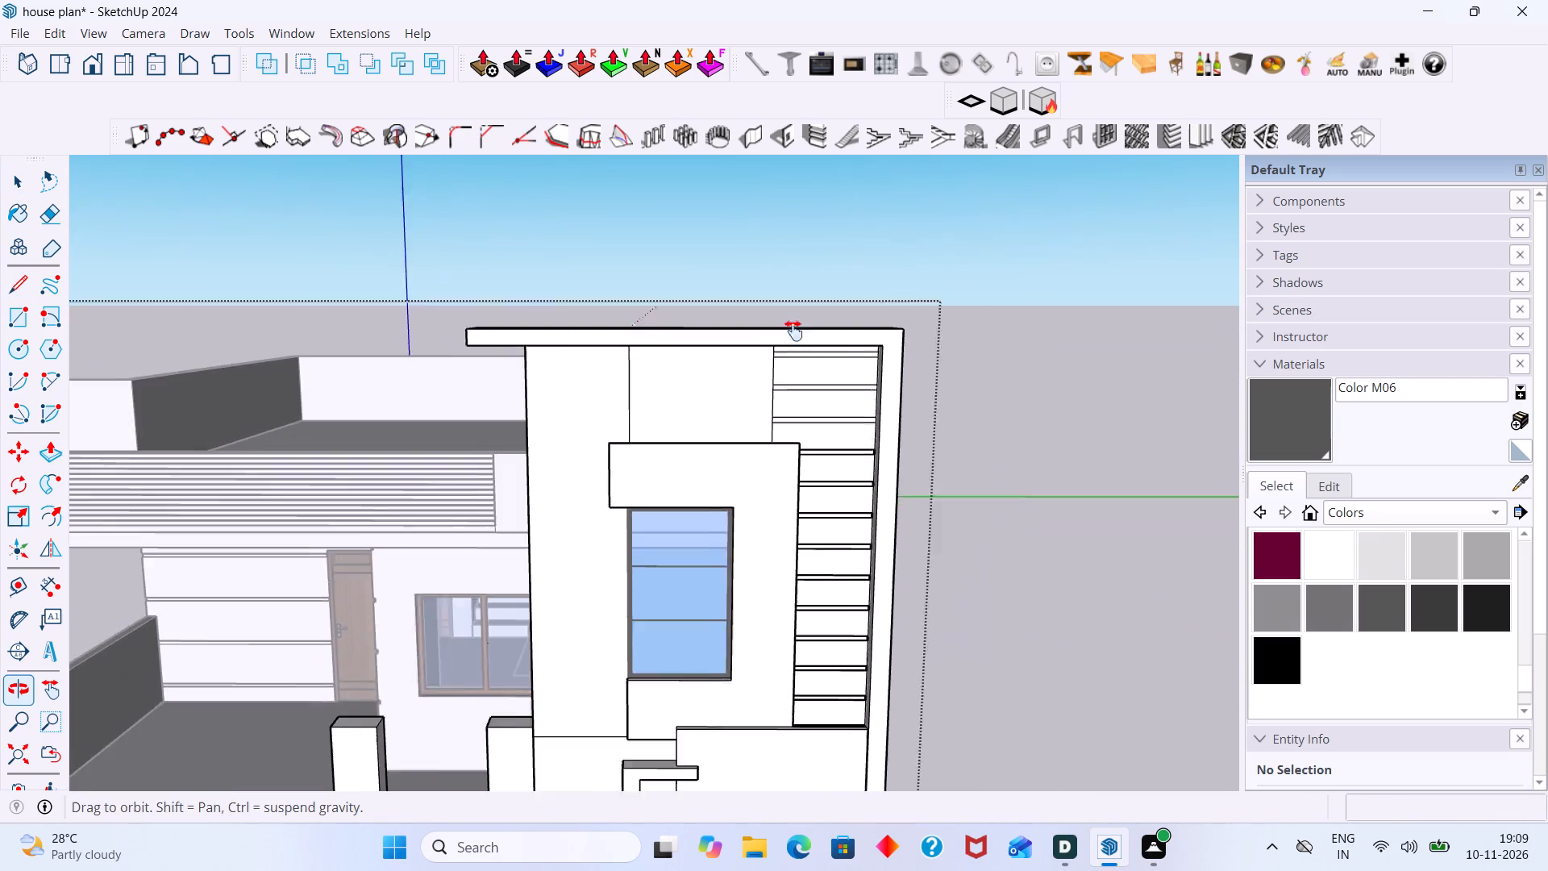
pyautogui.keyDown('shift'); pyautogui.moveTo(793, 331); pyautogui.dragTo(776, 335, button='middle'); pyautogui.keyUp('shift')
pyautogui.moveTo(722, 440); pyautogui.dragTo(748, 463, button='middle')
pyautogui.scroll(1, 746, 465)
pyautogui.moveTo(695, 497); pyautogui.dragTo(843, 486, button='middle')
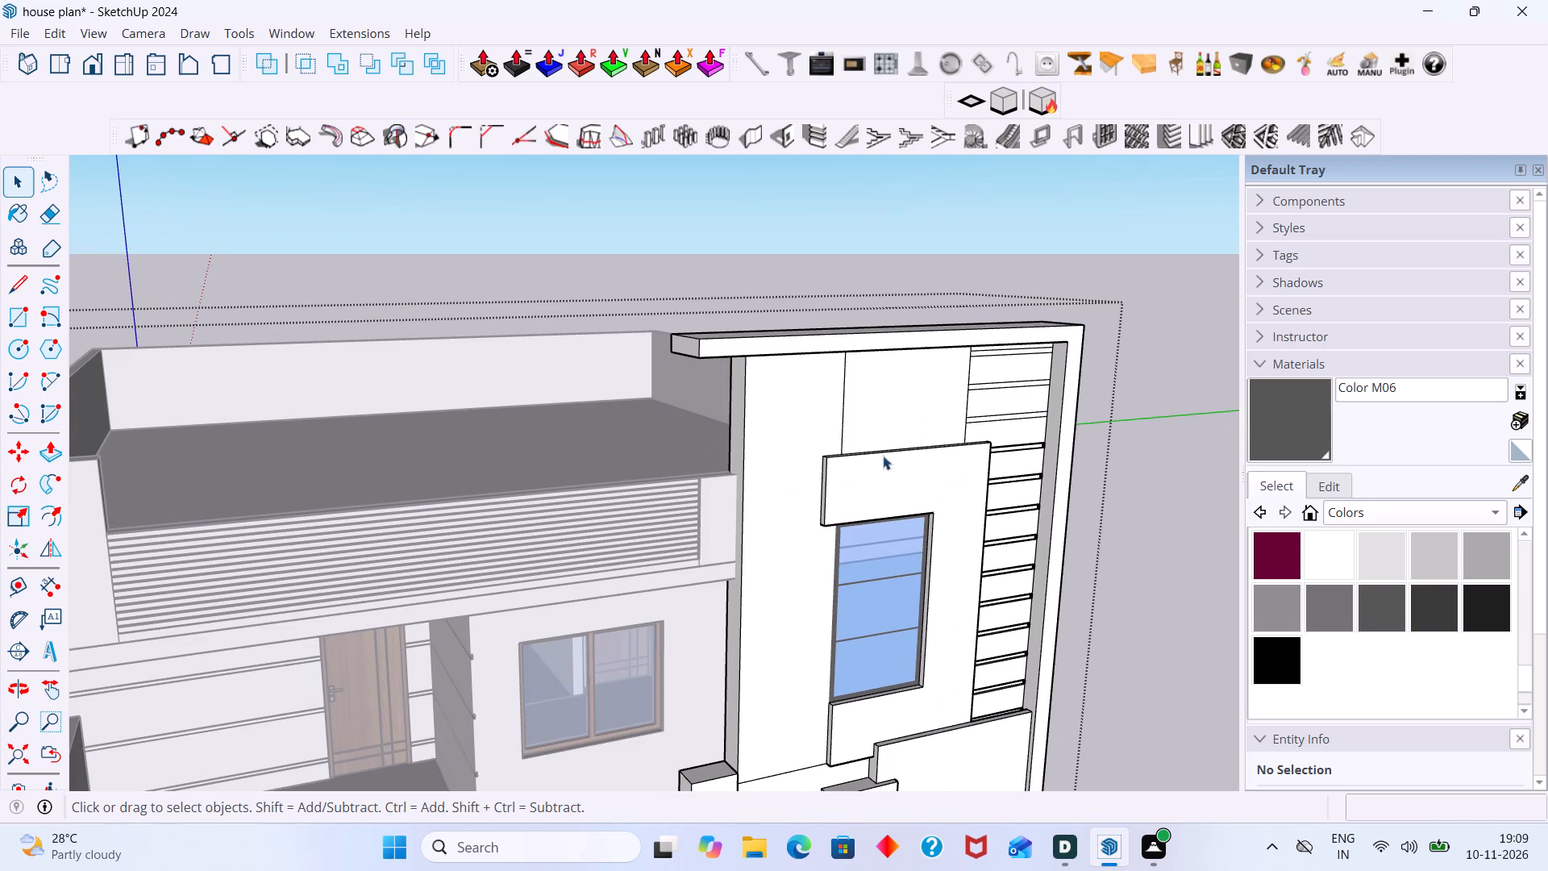
pyautogui.click(555, 64)
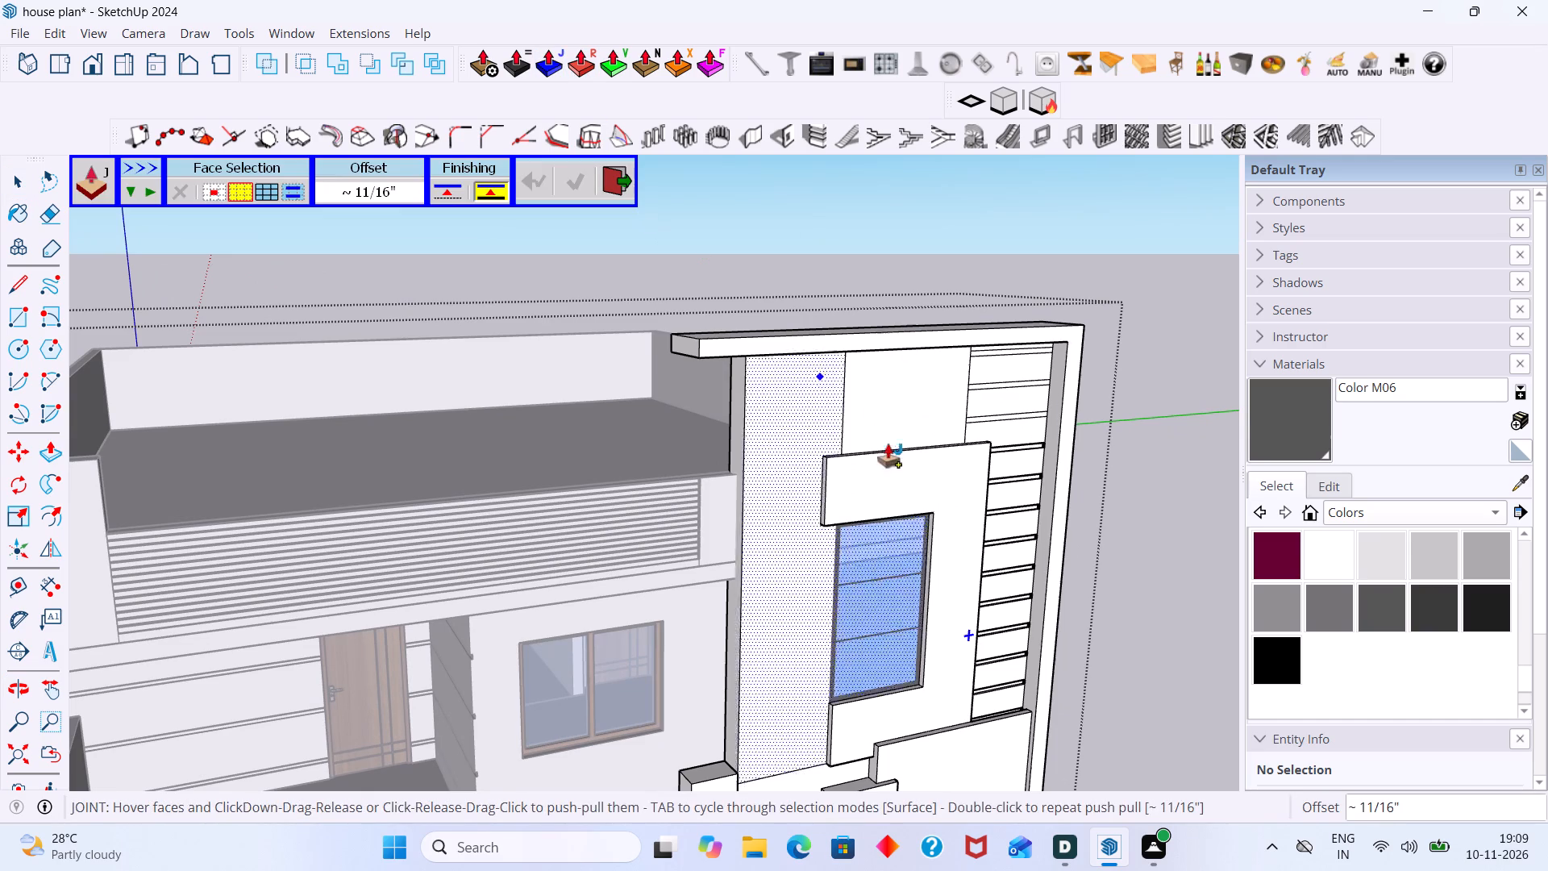
pyautogui.click(790, 440)
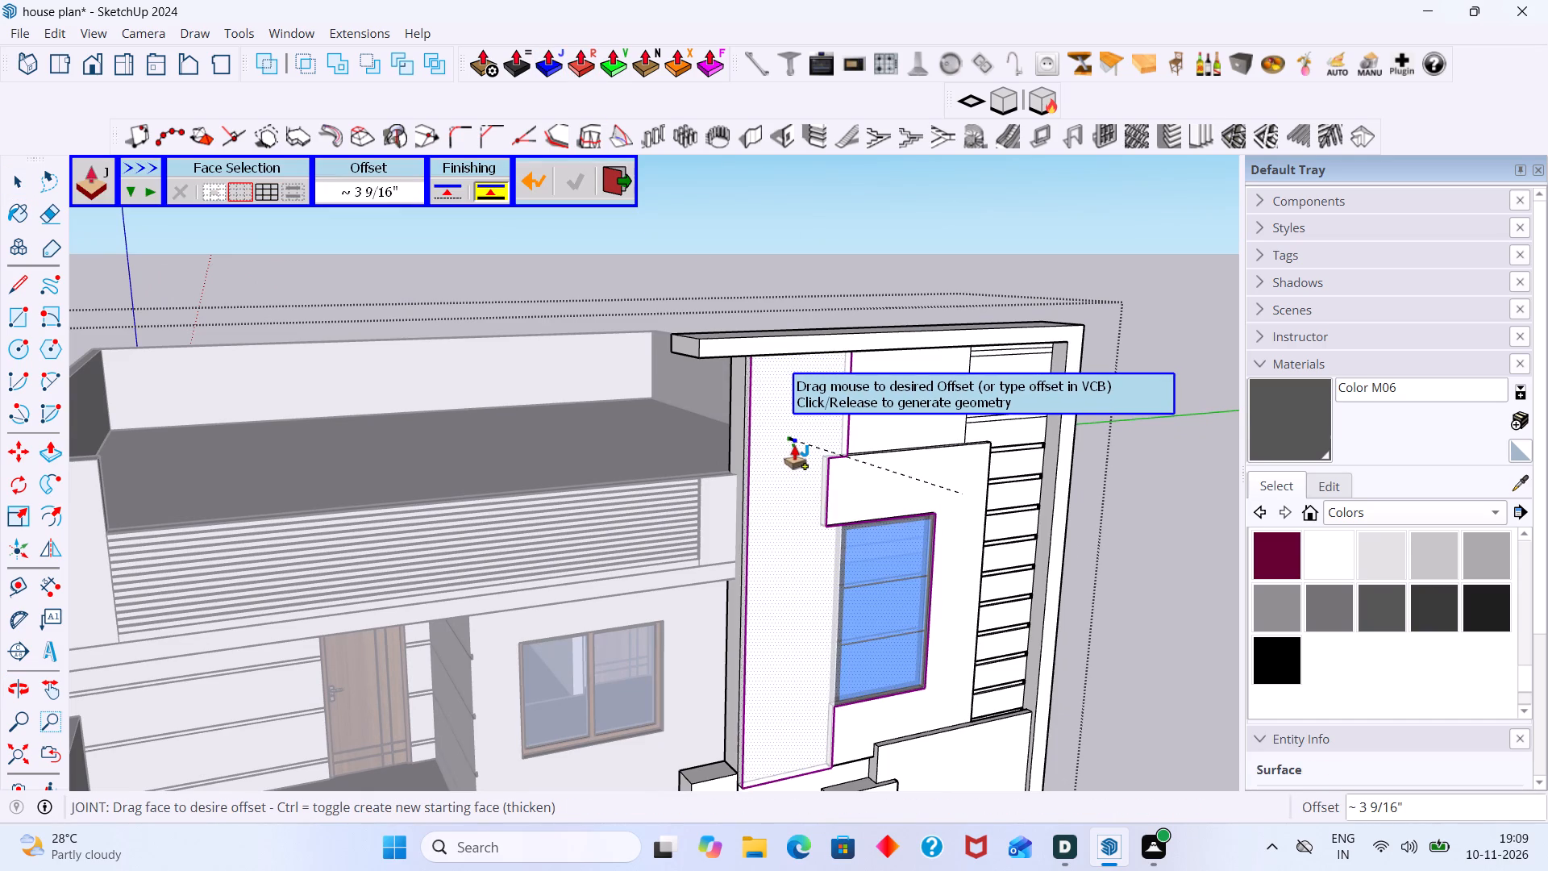
pyautogui.write('18MM')
pyautogui.press('Return')
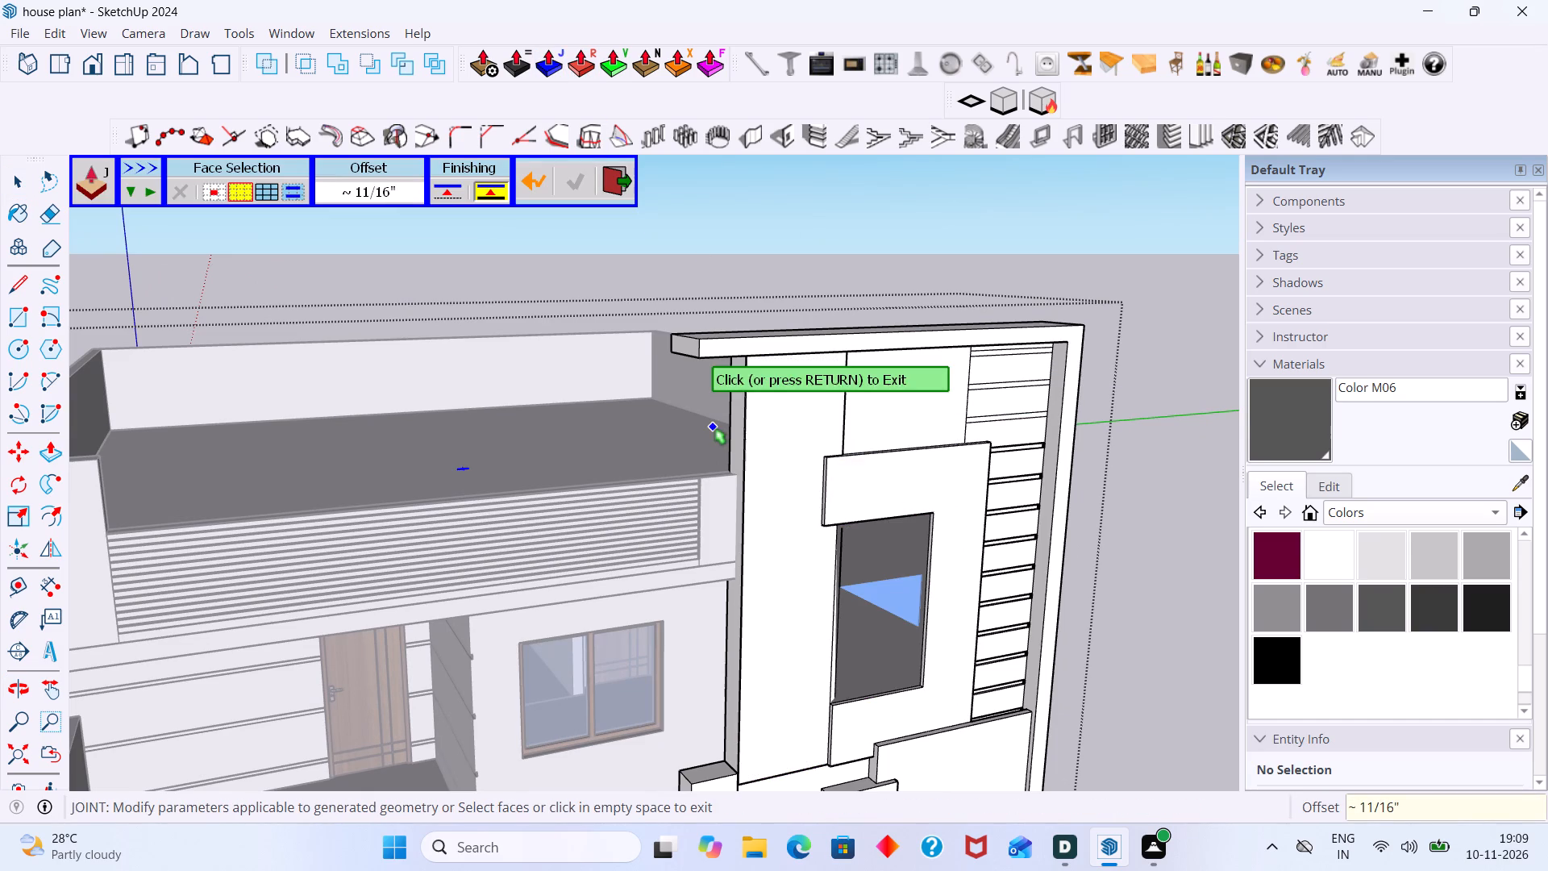
pyautogui.scroll(5, 845, 384)
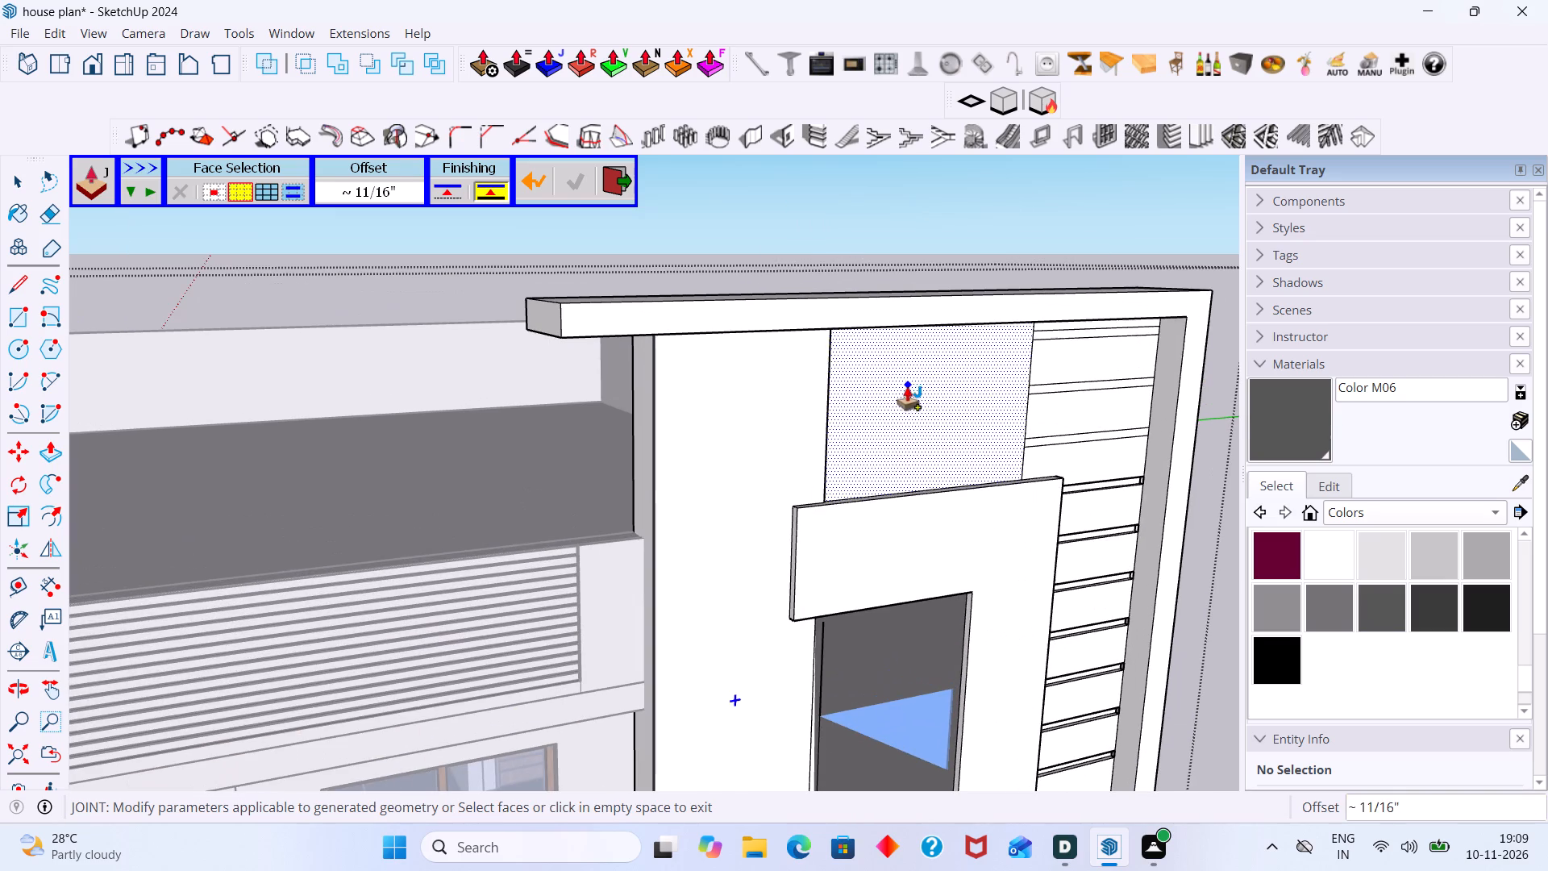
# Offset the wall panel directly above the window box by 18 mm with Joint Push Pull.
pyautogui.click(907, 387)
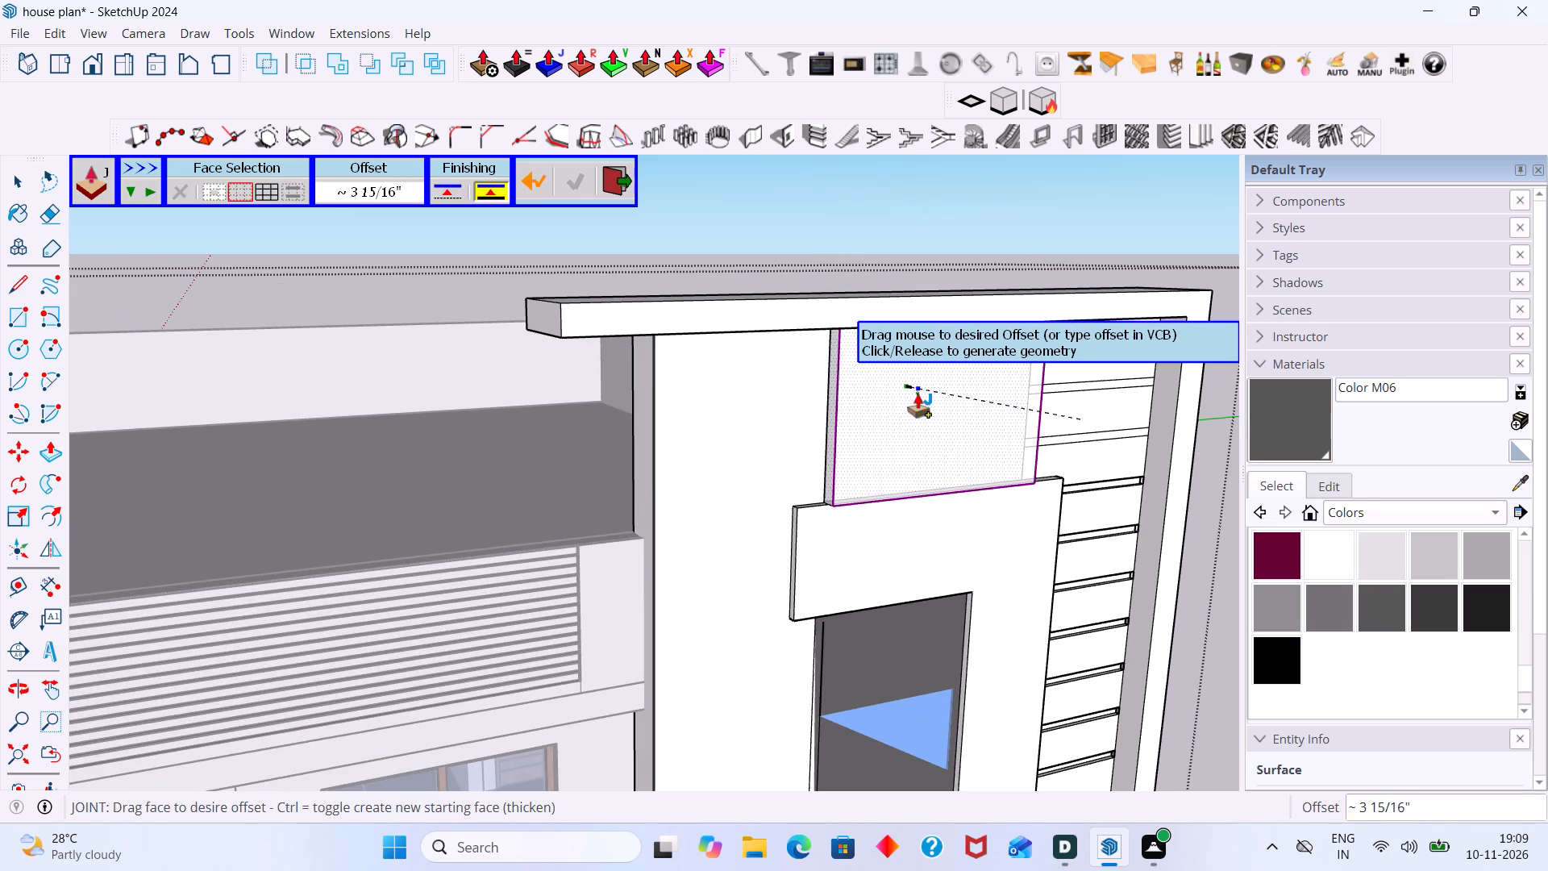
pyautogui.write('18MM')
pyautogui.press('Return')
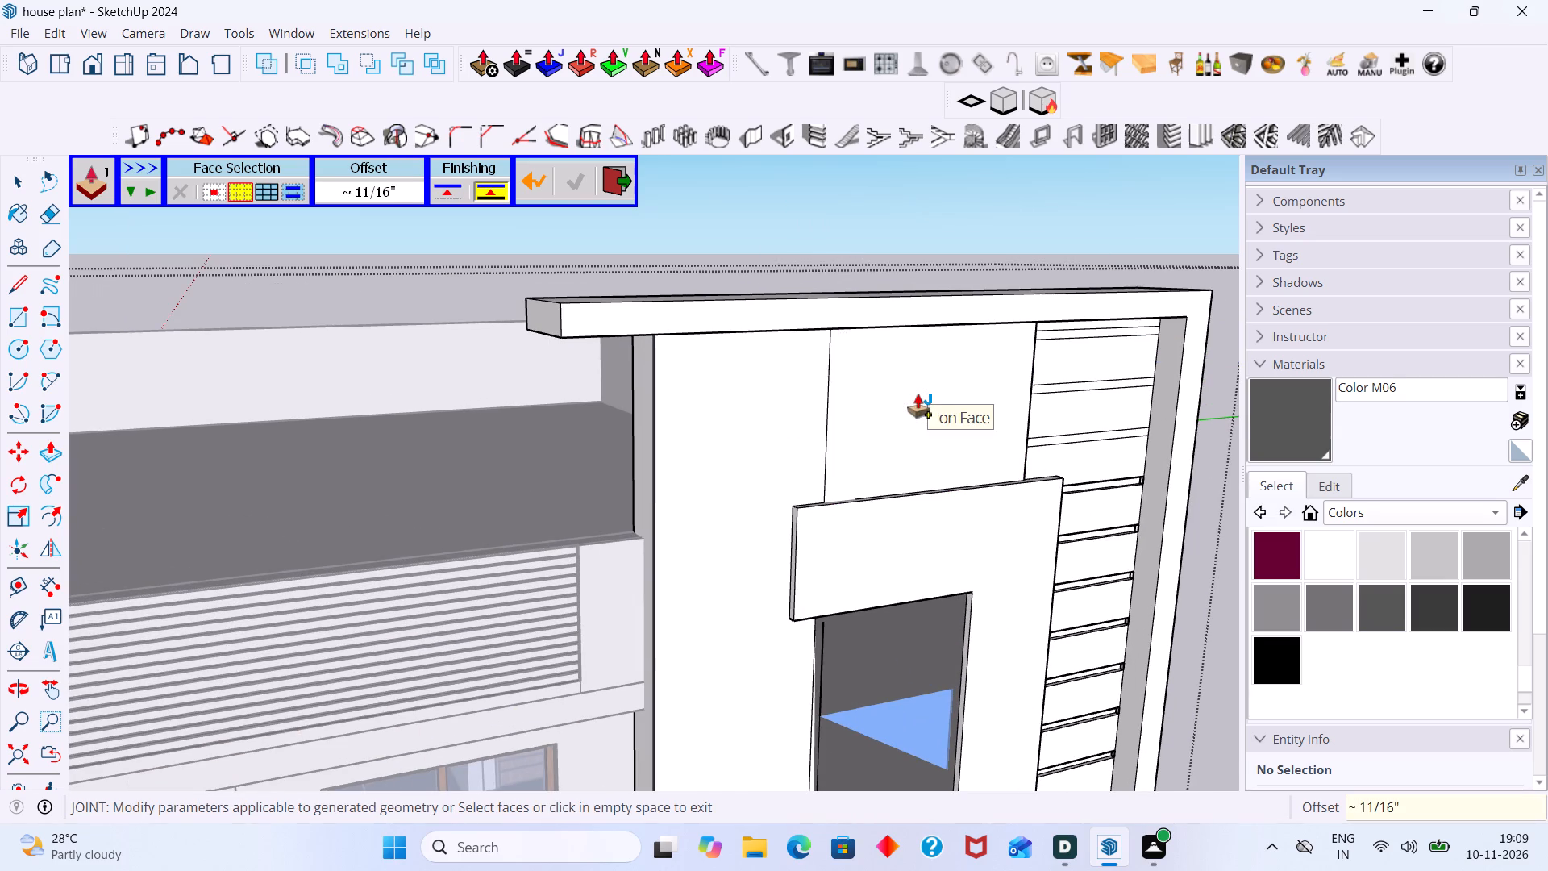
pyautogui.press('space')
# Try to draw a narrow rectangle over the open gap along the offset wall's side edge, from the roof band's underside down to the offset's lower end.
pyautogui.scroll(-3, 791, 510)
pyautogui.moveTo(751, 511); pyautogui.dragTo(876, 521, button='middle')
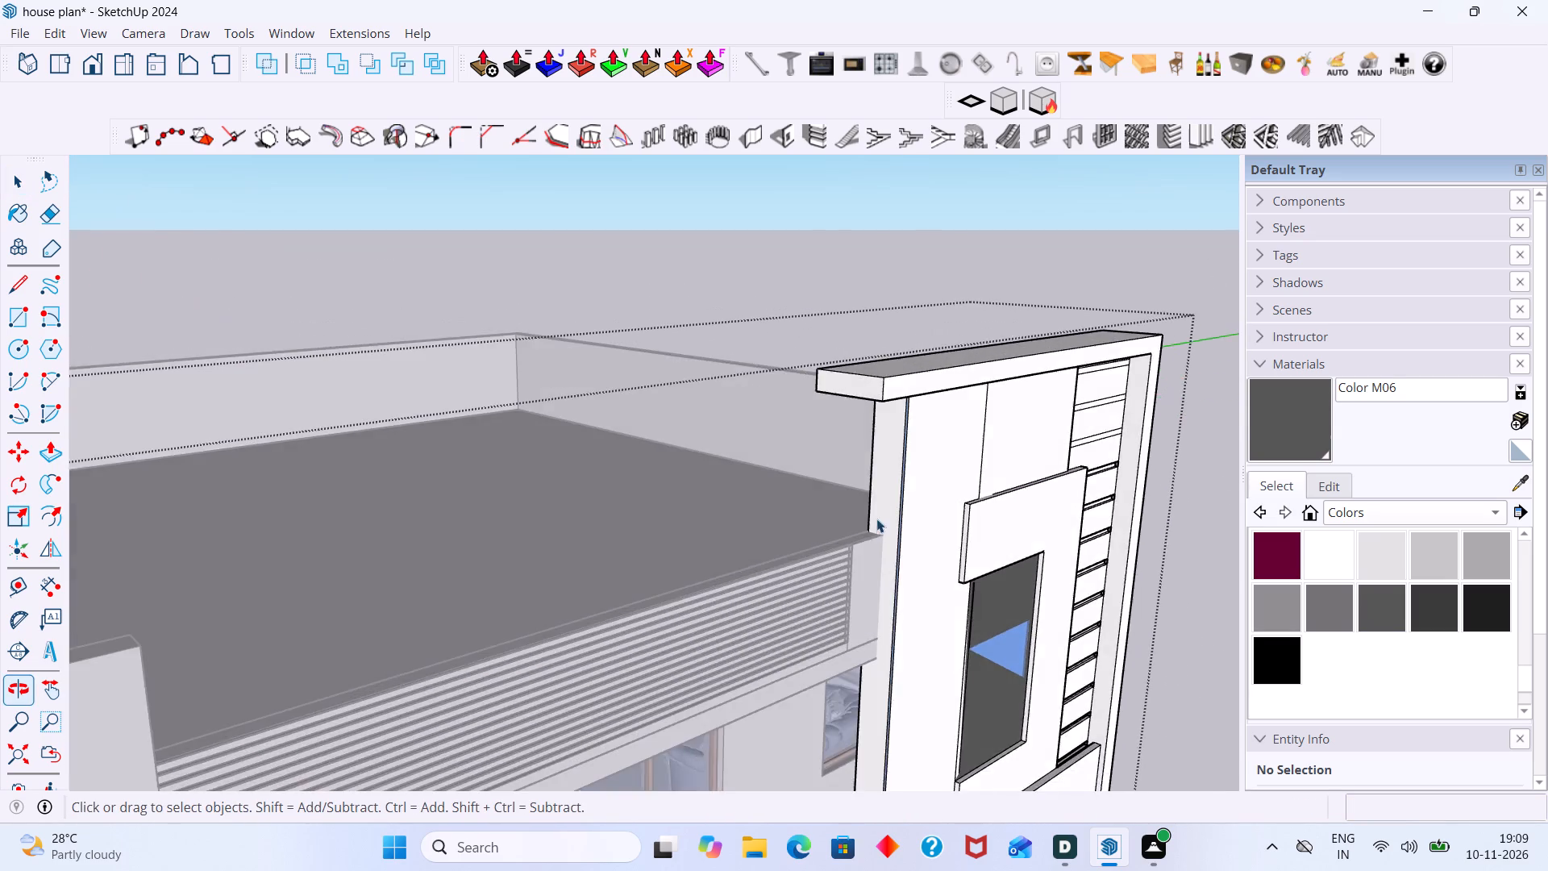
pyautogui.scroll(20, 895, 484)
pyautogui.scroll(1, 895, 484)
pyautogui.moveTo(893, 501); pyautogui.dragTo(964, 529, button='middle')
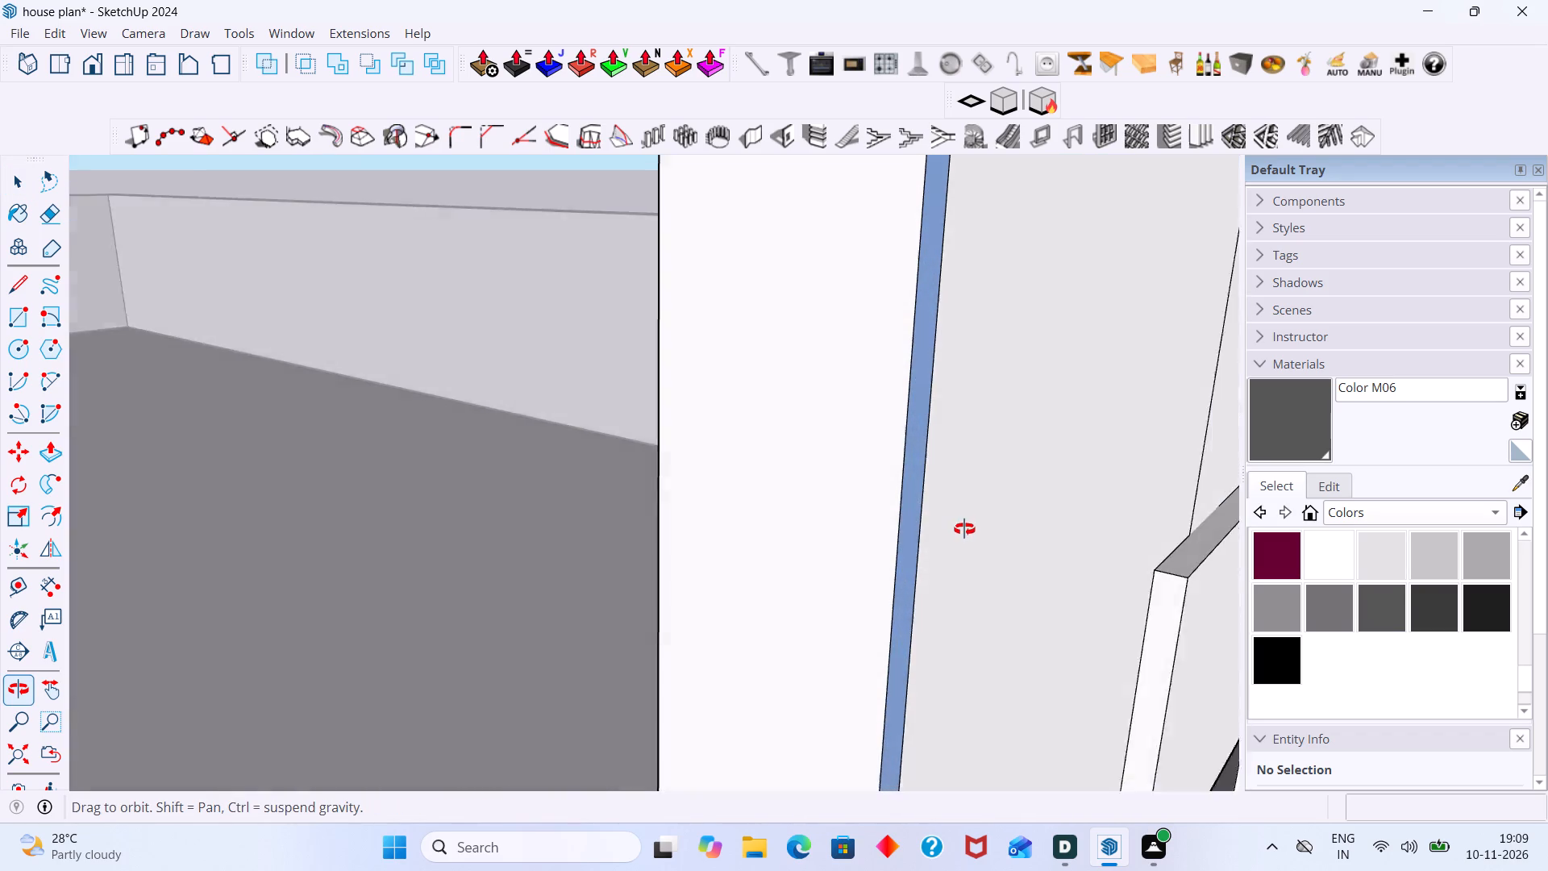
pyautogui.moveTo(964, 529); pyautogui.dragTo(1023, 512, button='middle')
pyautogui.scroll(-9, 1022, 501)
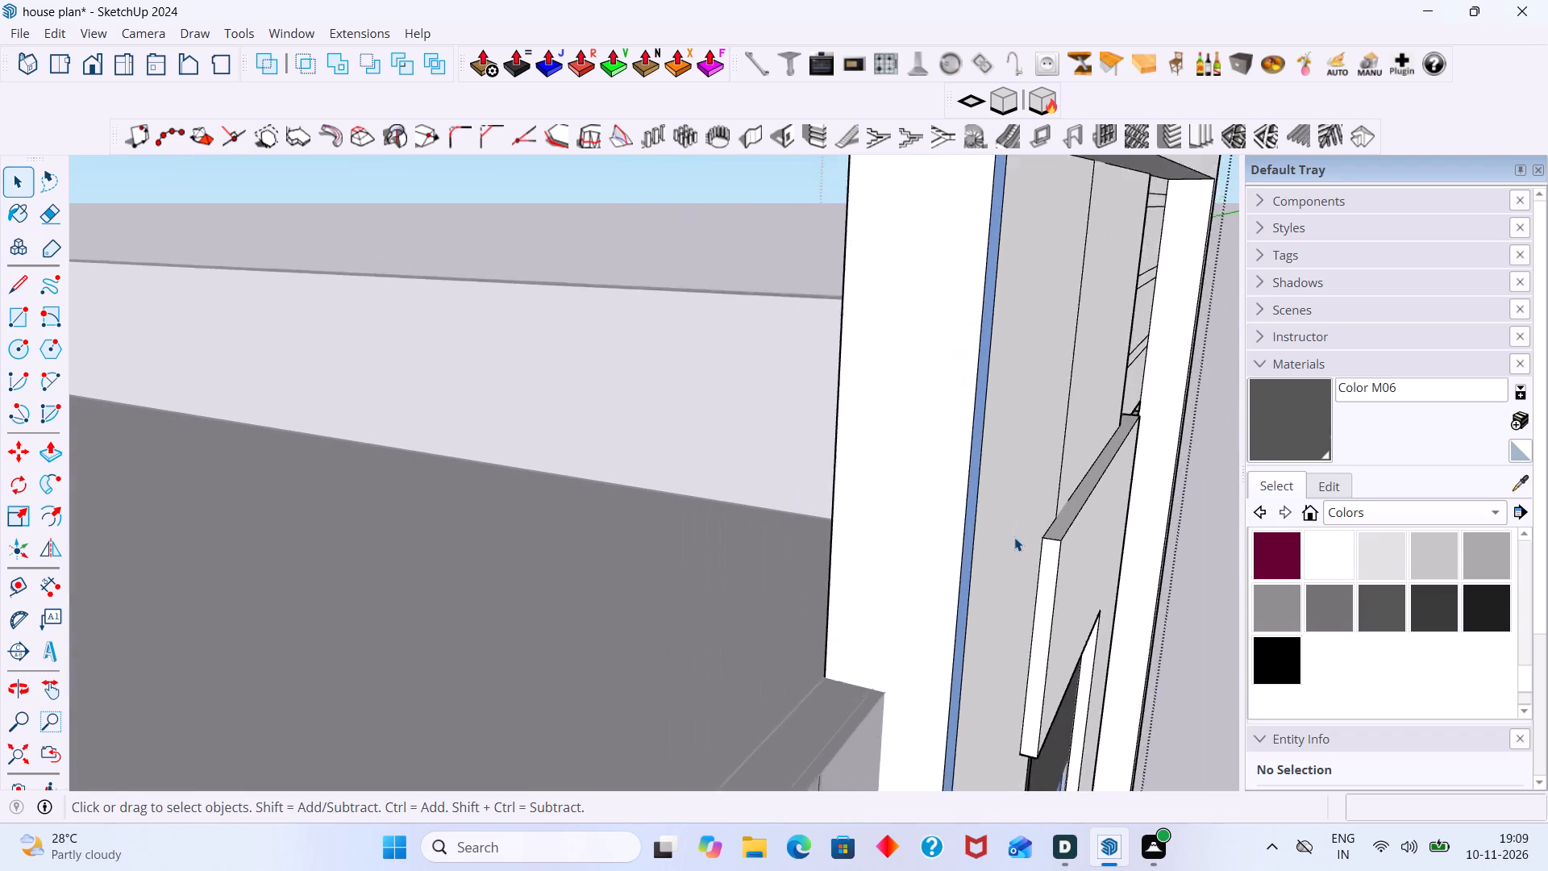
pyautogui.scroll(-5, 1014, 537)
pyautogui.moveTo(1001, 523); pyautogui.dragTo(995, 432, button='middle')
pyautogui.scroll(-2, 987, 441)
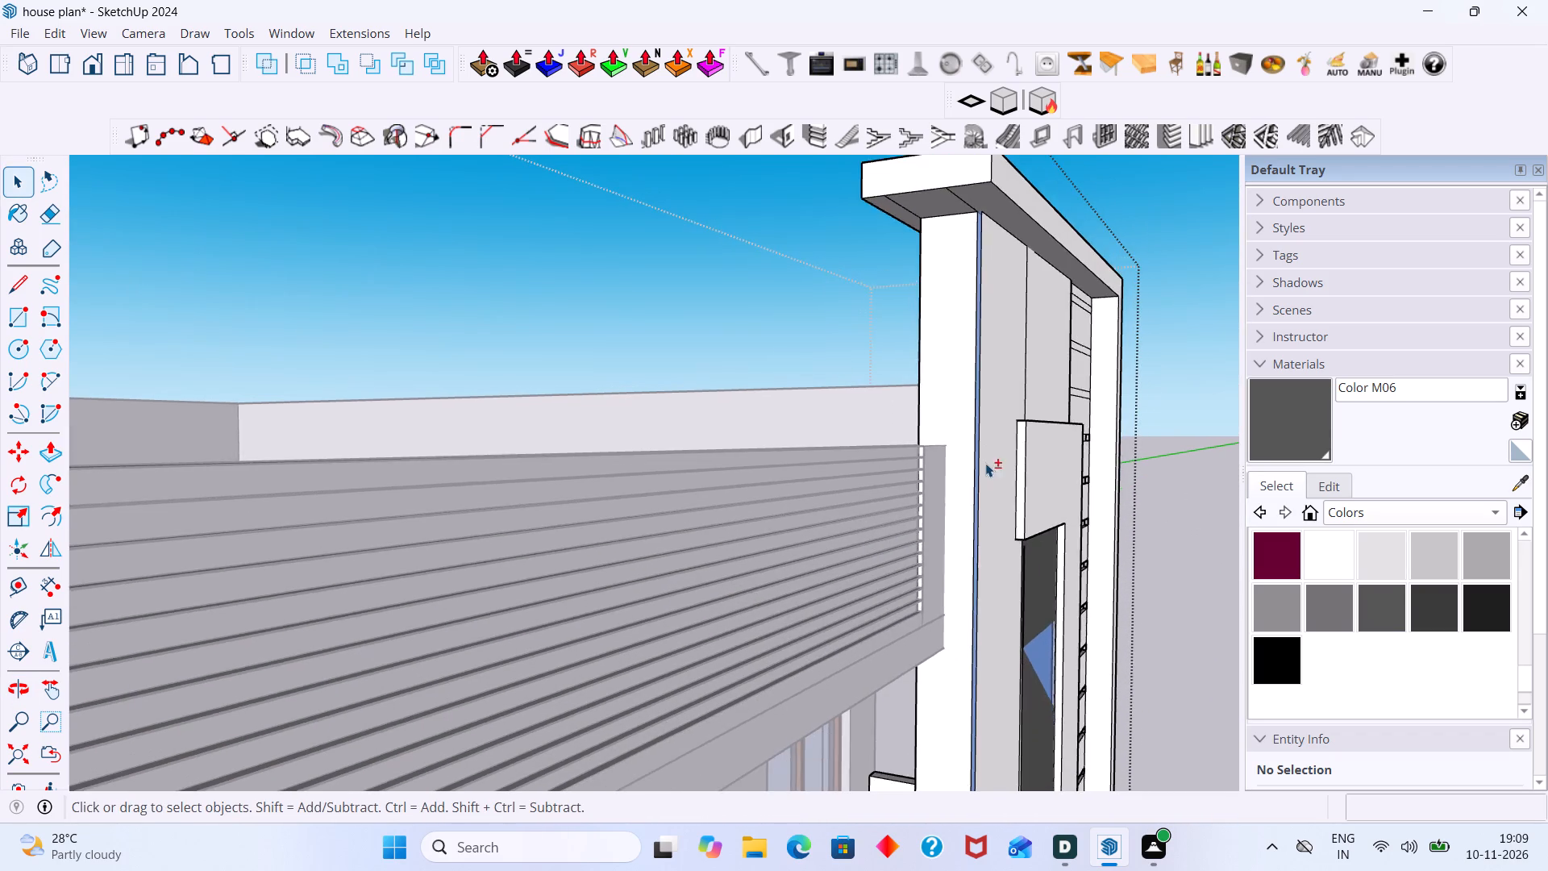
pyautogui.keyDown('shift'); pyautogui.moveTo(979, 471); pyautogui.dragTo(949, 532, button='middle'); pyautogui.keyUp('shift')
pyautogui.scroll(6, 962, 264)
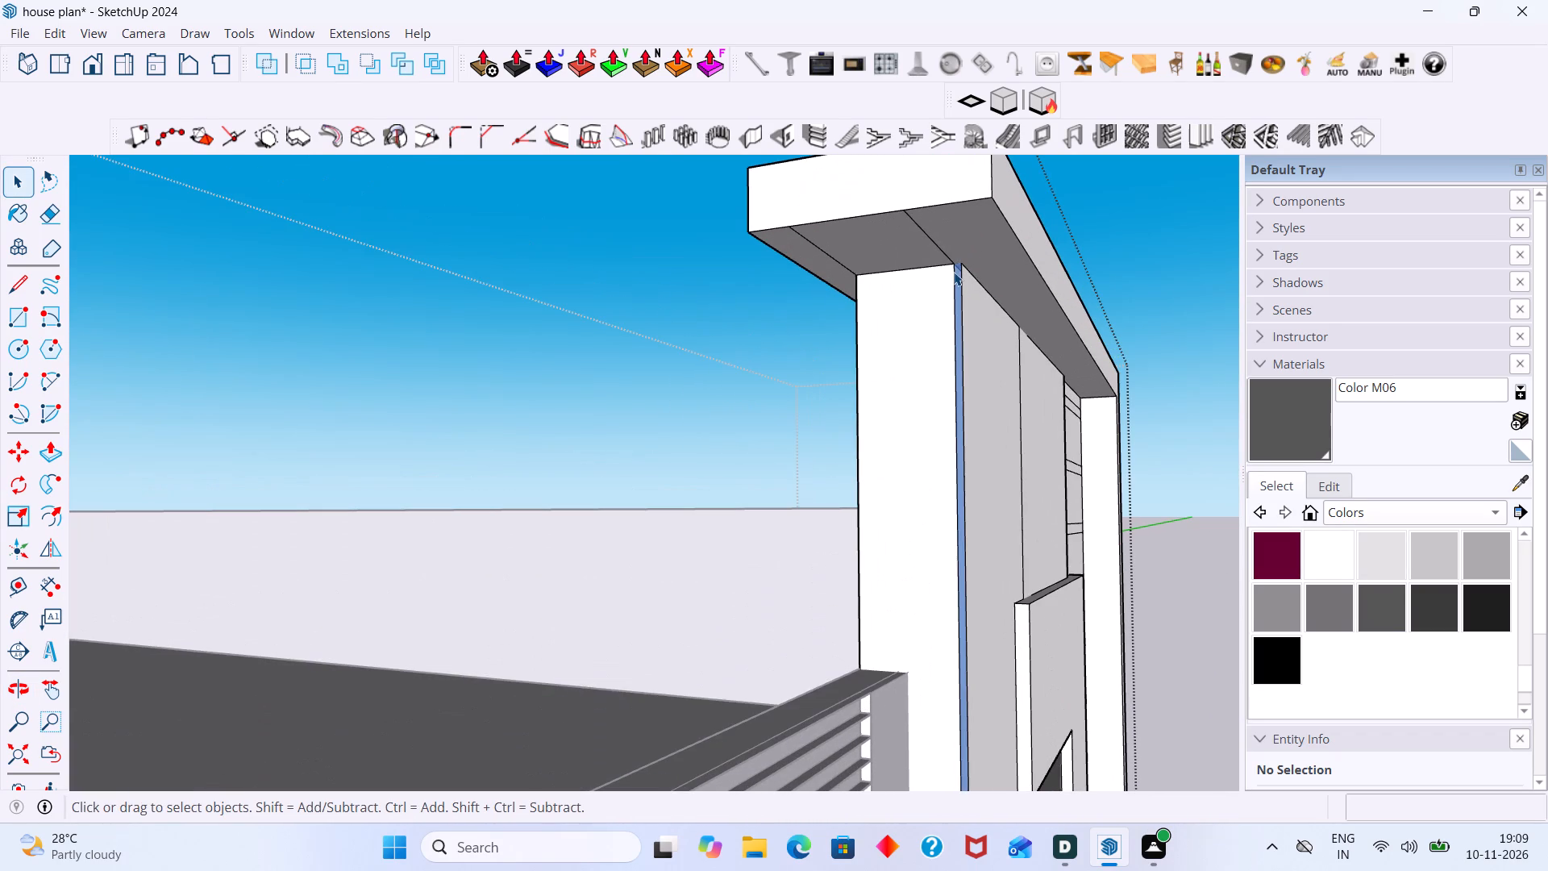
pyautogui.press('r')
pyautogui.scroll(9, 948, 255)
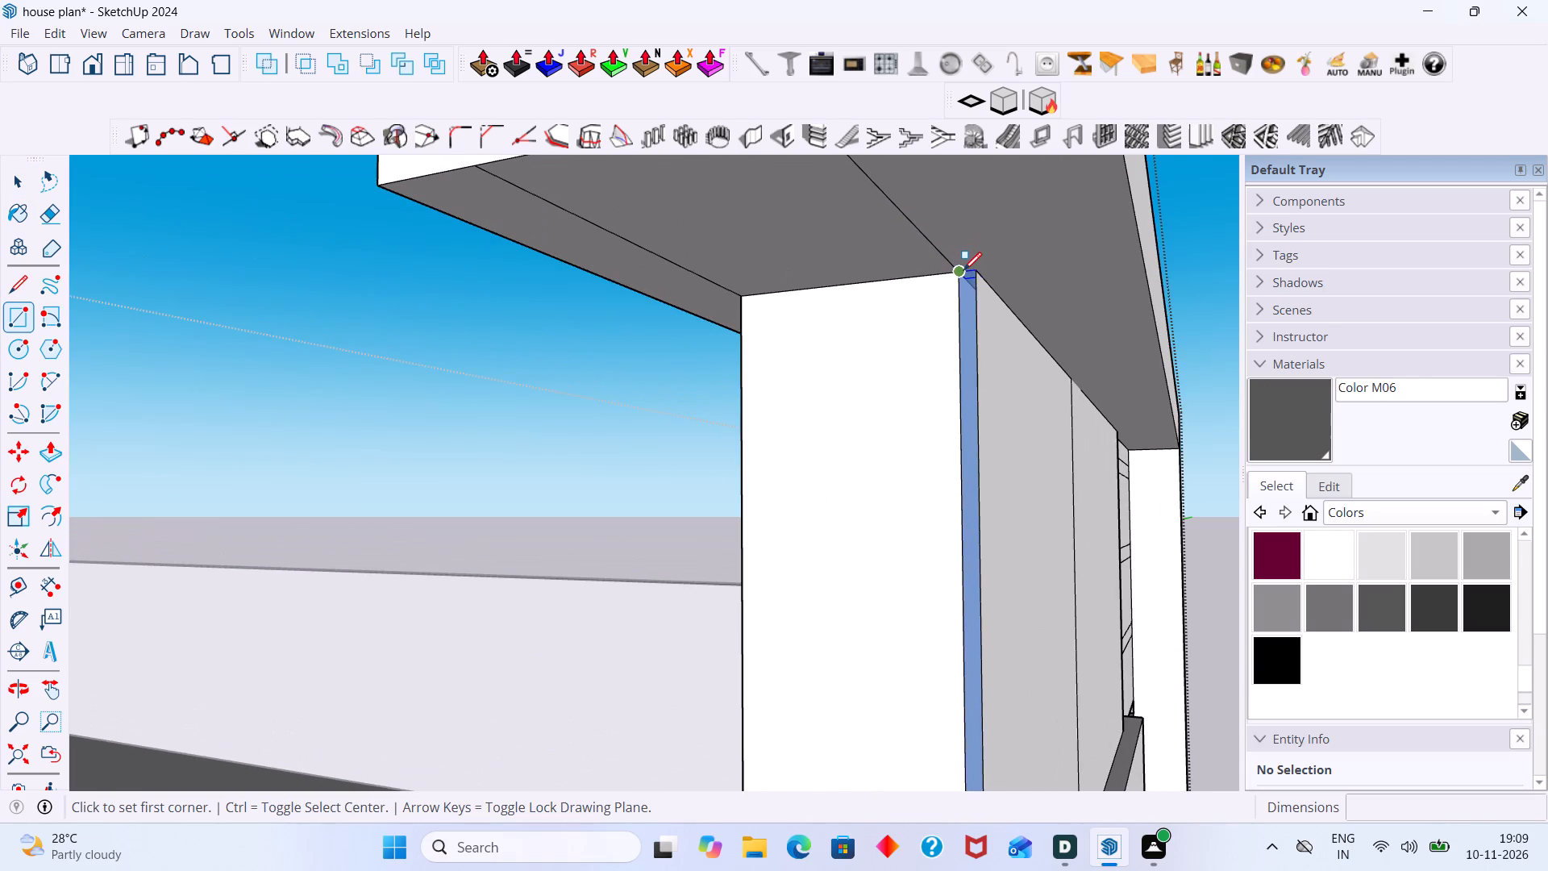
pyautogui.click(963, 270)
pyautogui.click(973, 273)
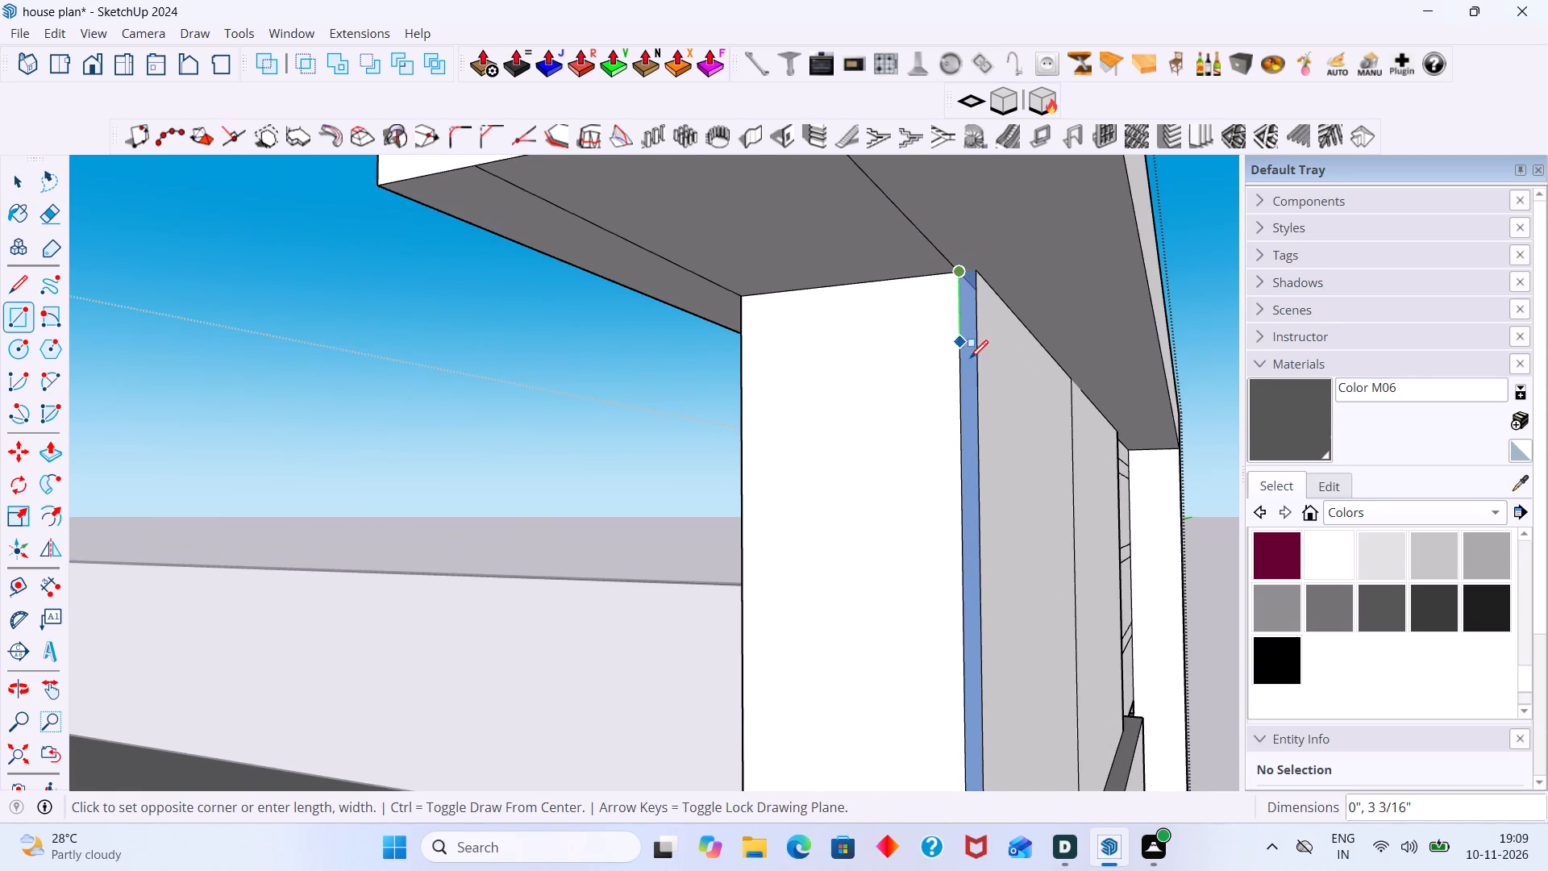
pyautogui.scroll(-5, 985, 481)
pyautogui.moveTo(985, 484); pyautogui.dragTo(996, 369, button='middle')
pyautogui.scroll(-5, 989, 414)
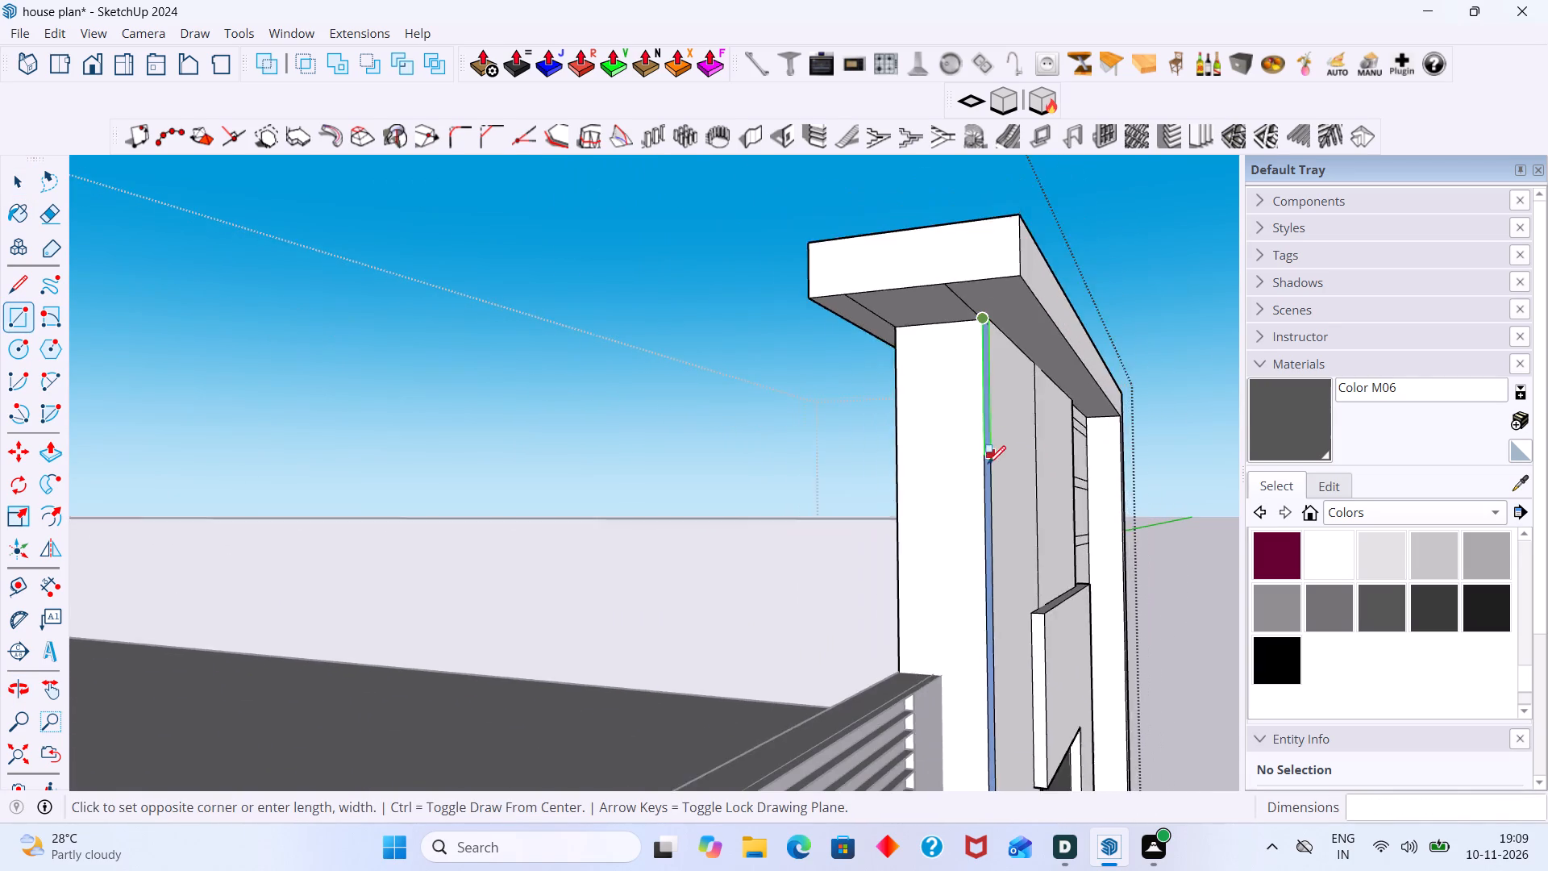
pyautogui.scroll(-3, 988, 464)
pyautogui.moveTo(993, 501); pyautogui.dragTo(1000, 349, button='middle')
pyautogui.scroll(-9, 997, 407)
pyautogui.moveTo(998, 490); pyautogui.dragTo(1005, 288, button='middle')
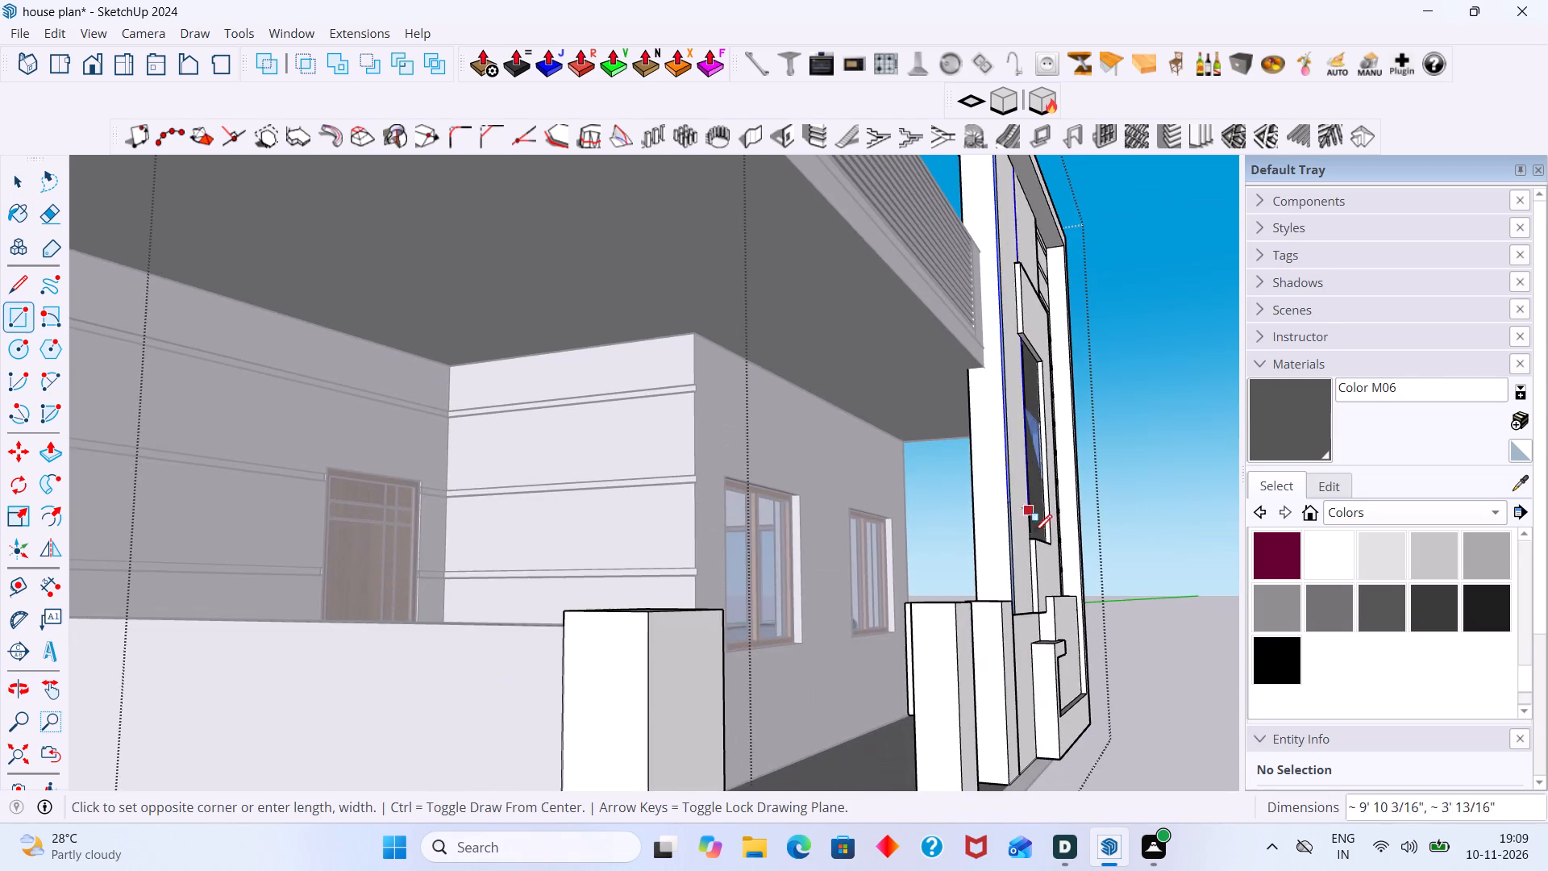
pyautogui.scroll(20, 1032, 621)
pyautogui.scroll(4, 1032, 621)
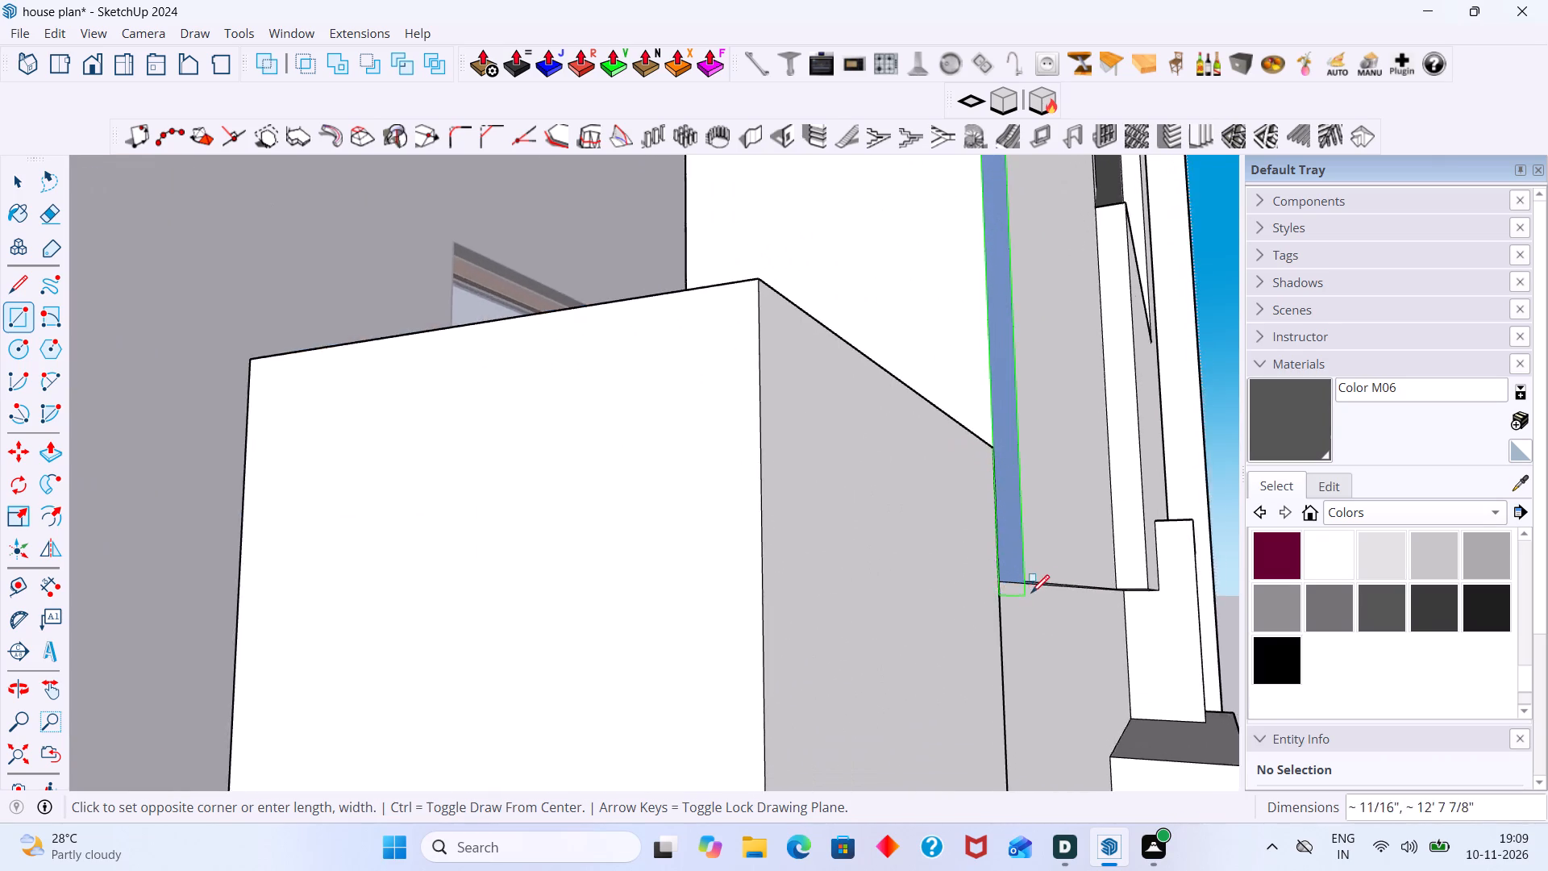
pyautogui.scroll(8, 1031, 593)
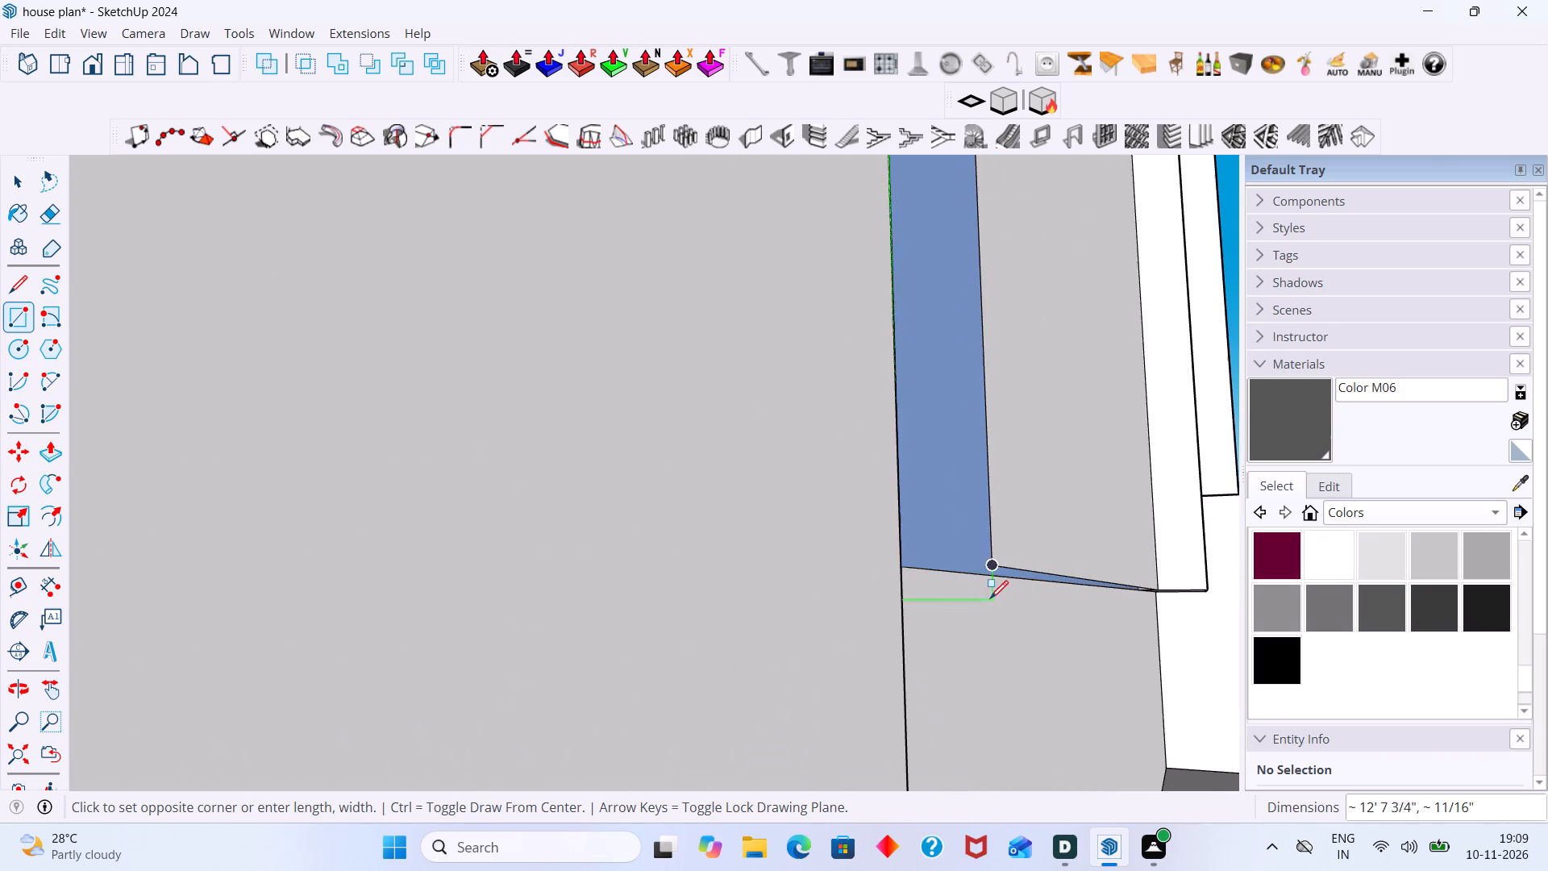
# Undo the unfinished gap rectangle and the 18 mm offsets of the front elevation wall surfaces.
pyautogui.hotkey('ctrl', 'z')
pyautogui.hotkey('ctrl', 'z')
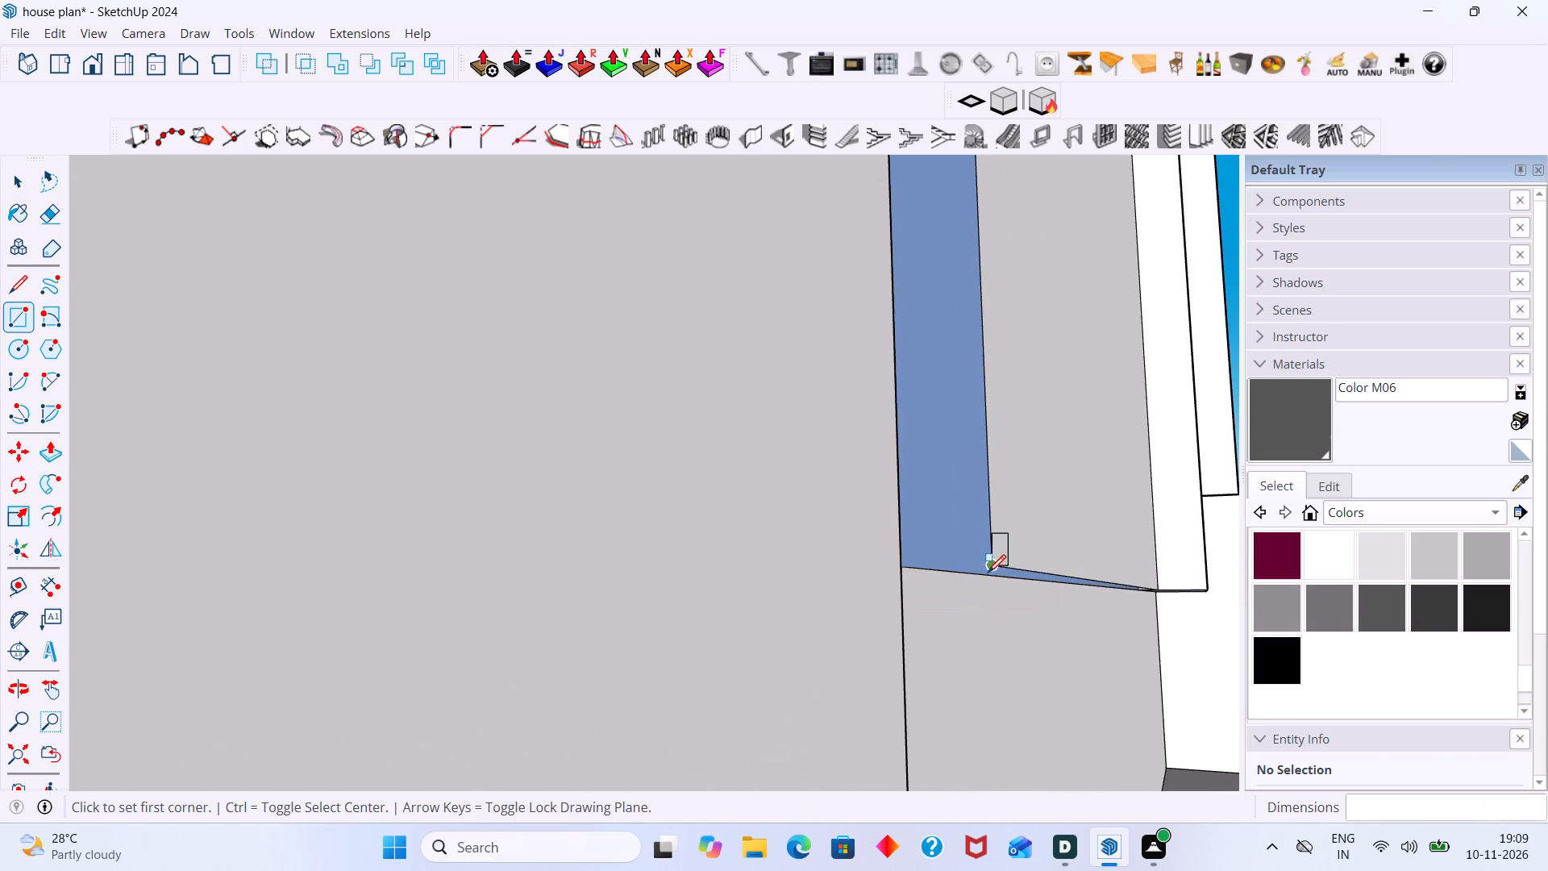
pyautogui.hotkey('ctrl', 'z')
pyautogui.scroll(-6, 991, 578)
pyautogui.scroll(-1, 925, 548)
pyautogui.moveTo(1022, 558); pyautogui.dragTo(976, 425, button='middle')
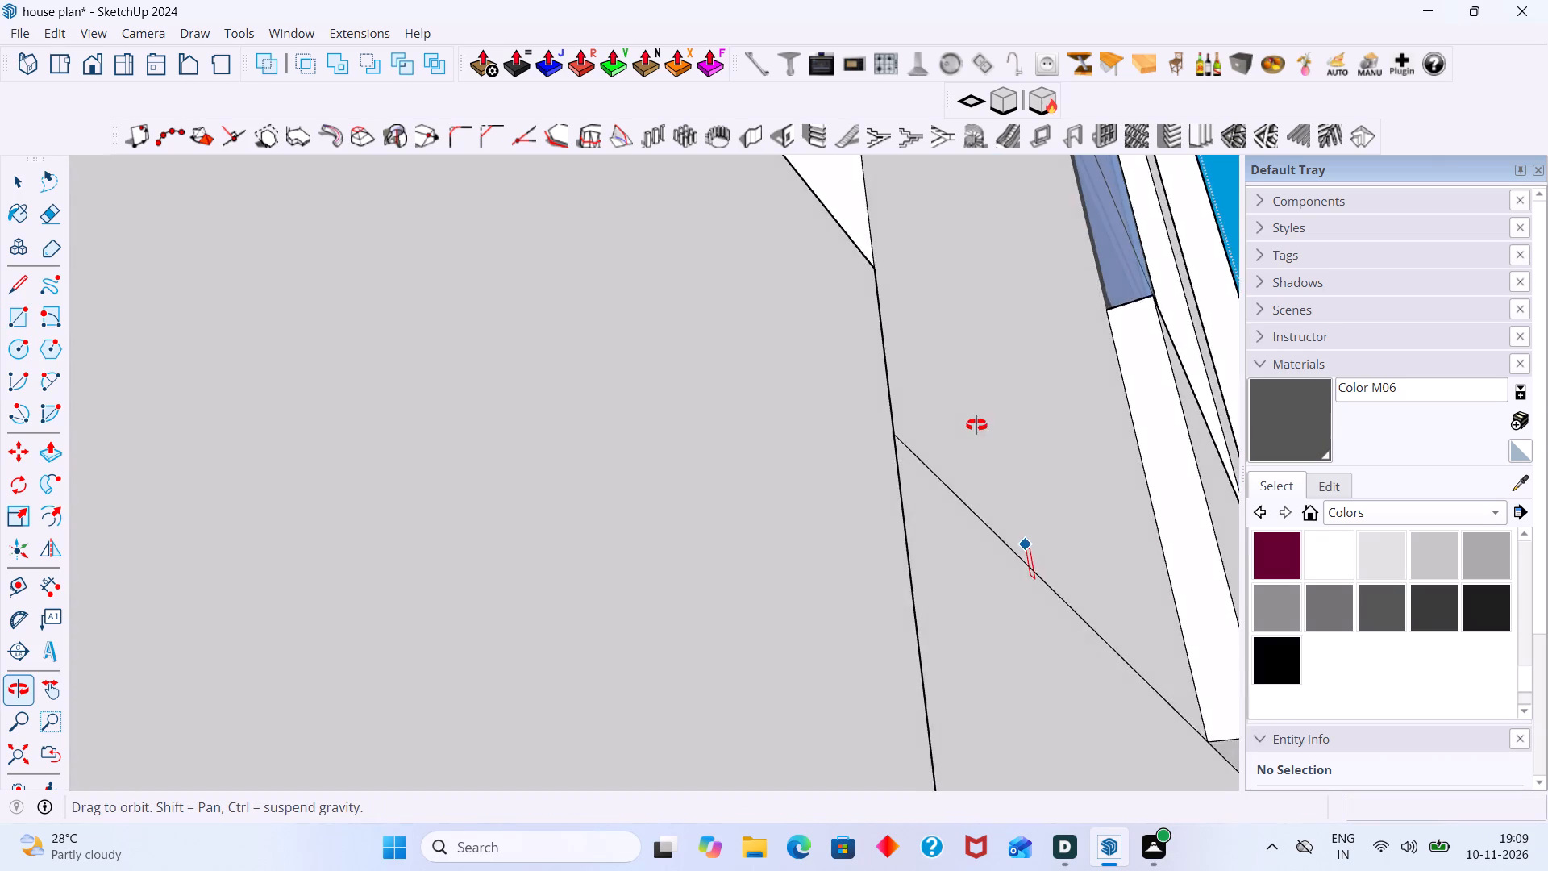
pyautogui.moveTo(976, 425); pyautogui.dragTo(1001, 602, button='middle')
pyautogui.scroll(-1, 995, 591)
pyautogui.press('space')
# Exit the front elevation group.
pyautogui.scroll(-19, 986, 552)
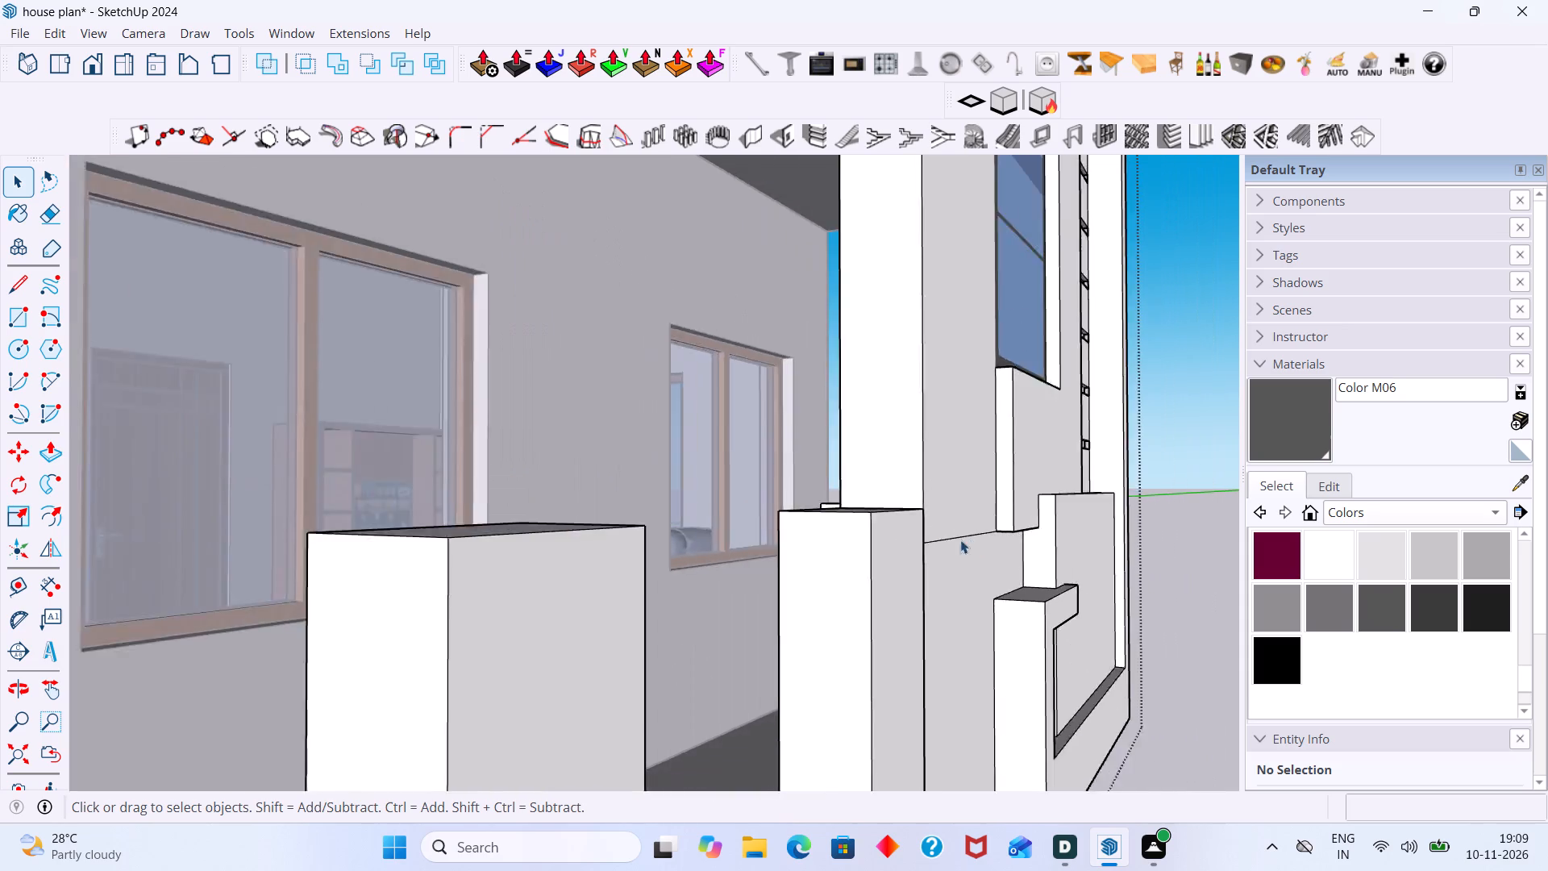
pyautogui.scroll(-8, 960, 540)
pyautogui.moveTo(981, 560); pyautogui.dragTo(813, 607, button='middle')
pyautogui.scroll(-8, 797, 602)
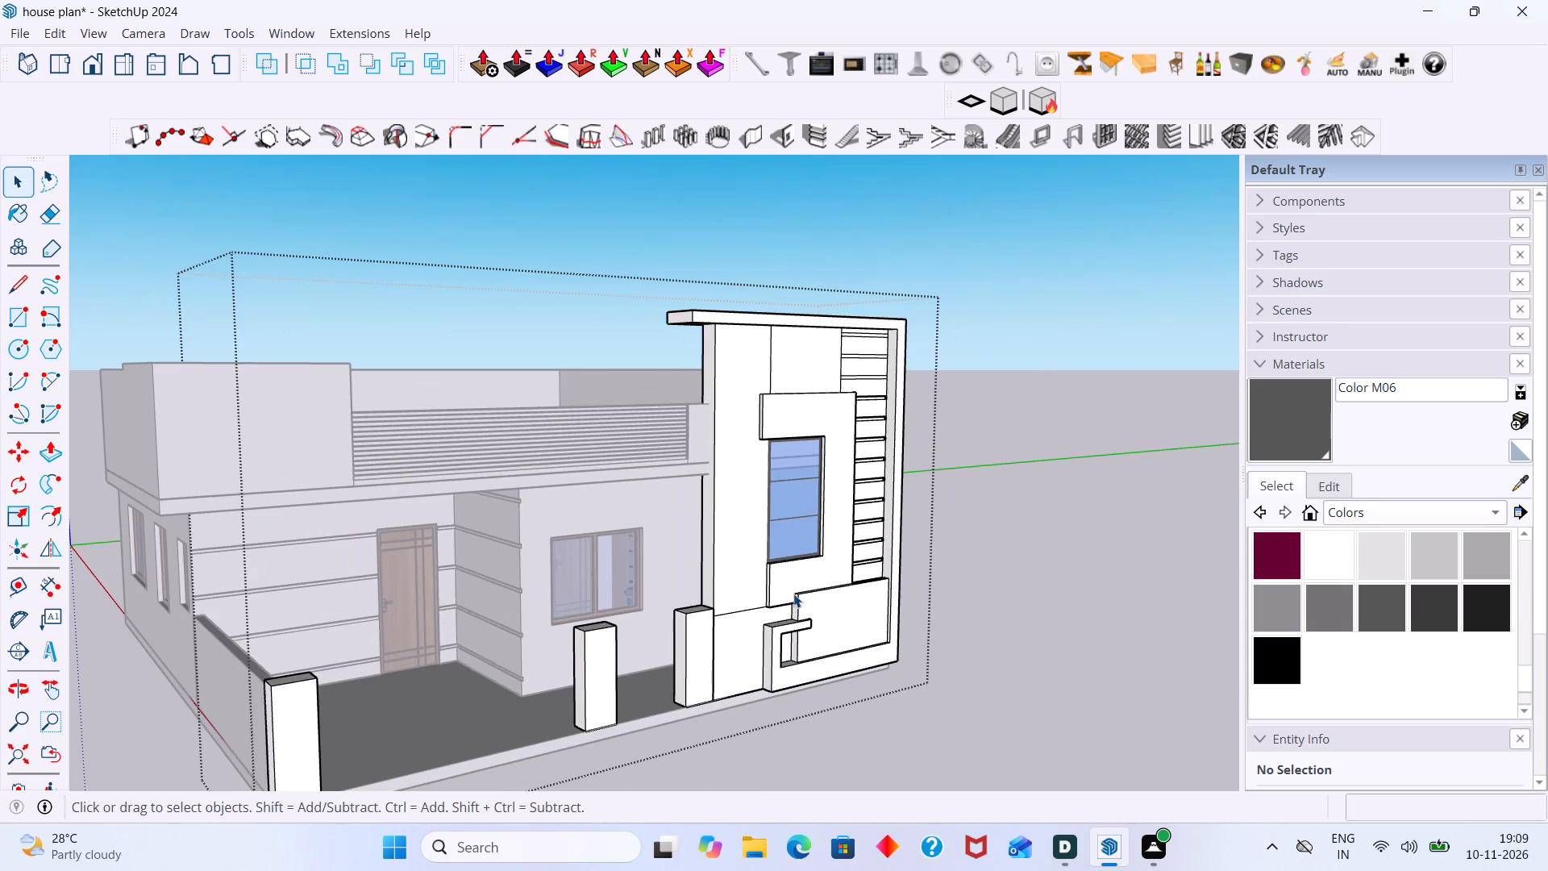
pyautogui.moveTo(739, 574); pyautogui.dragTo(713, 576, button='middle')
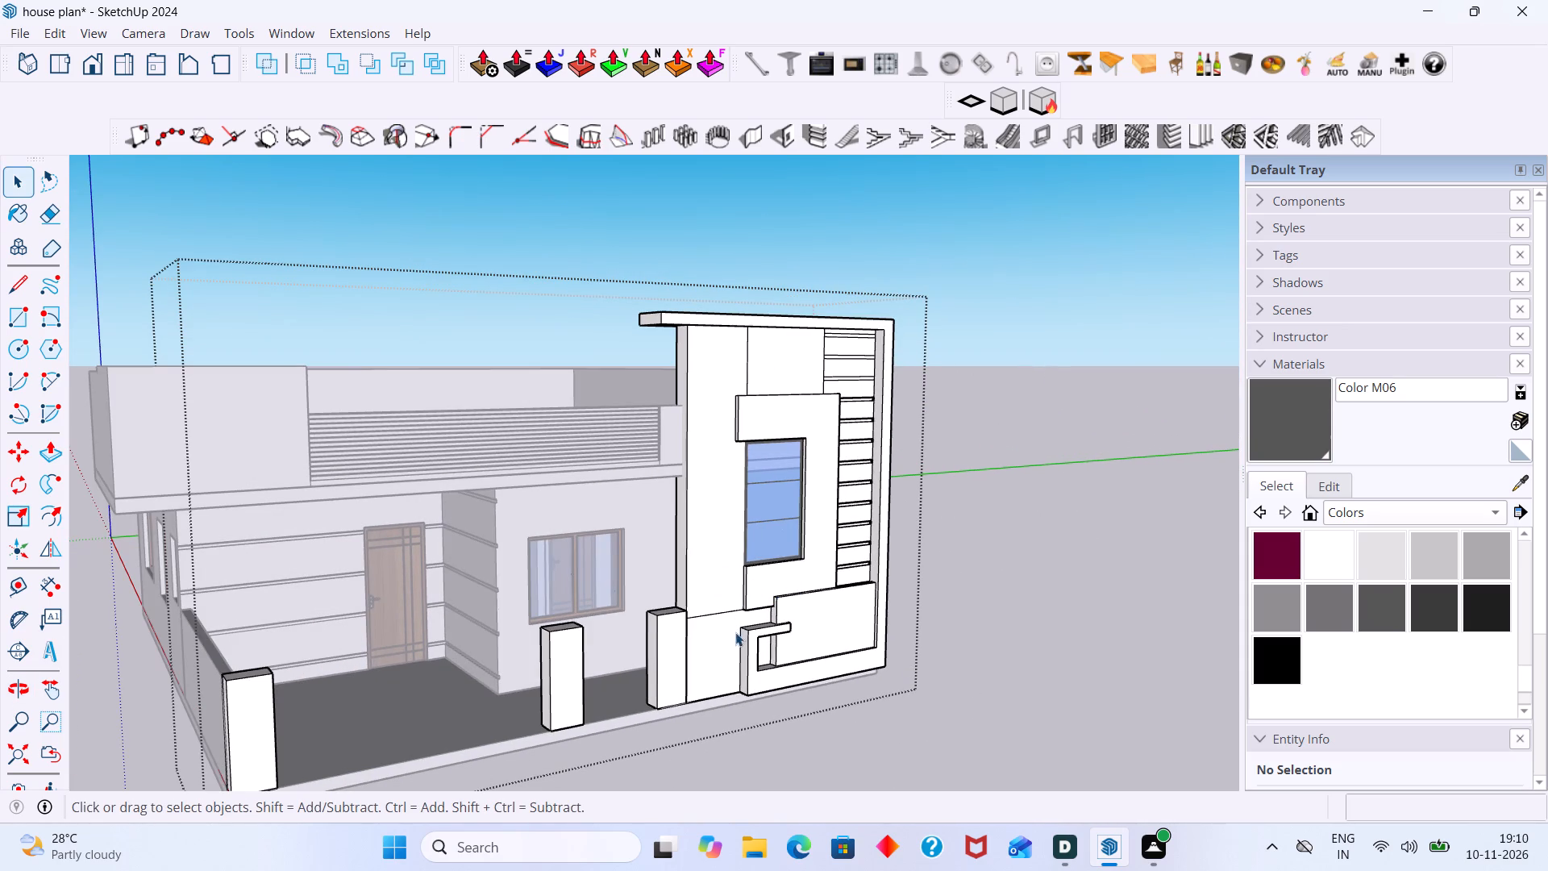
pyautogui.moveTo(730, 637); pyautogui.dragTo(659, 652, button='middle')
pyautogui.scroll(-2, 652, 647)
pyautogui.keyDown('shift'); pyautogui.moveTo(651, 647); pyautogui.dragTo(678, 707, button='middle'); pyautogui.keyUp('shift')
pyautogui.scroll(2, 492, 548)
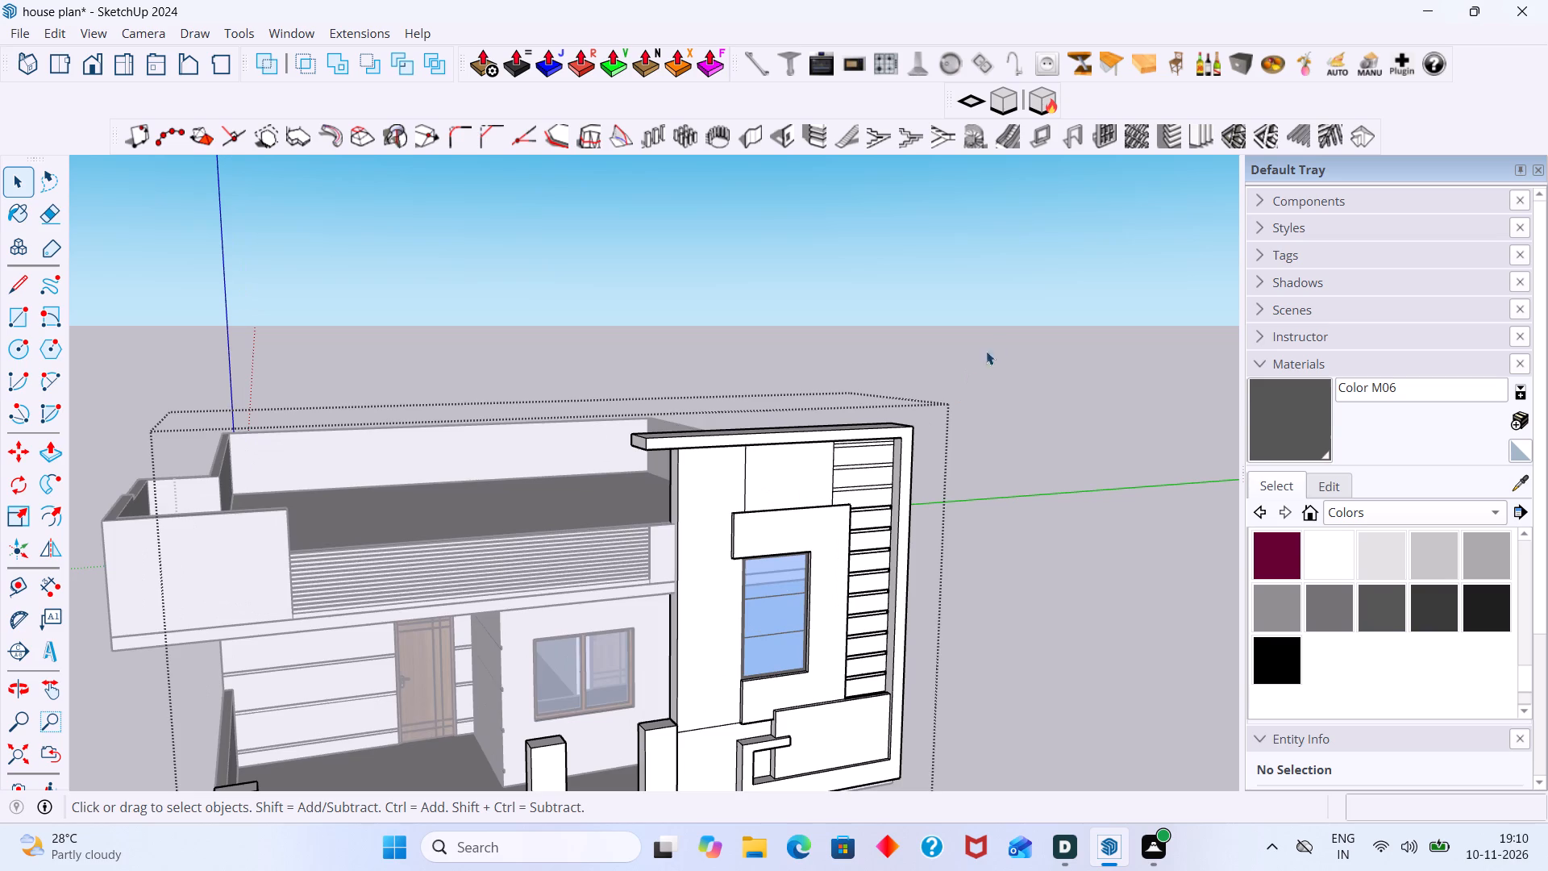
pyautogui.click(1008, 333)
# Open the rooftop parapet group for editing and select a horizontal edge on its grooved front panel.
pyautogui.moveTo(559, 557); pyautogui.dragTo(549, 599, button='middle')
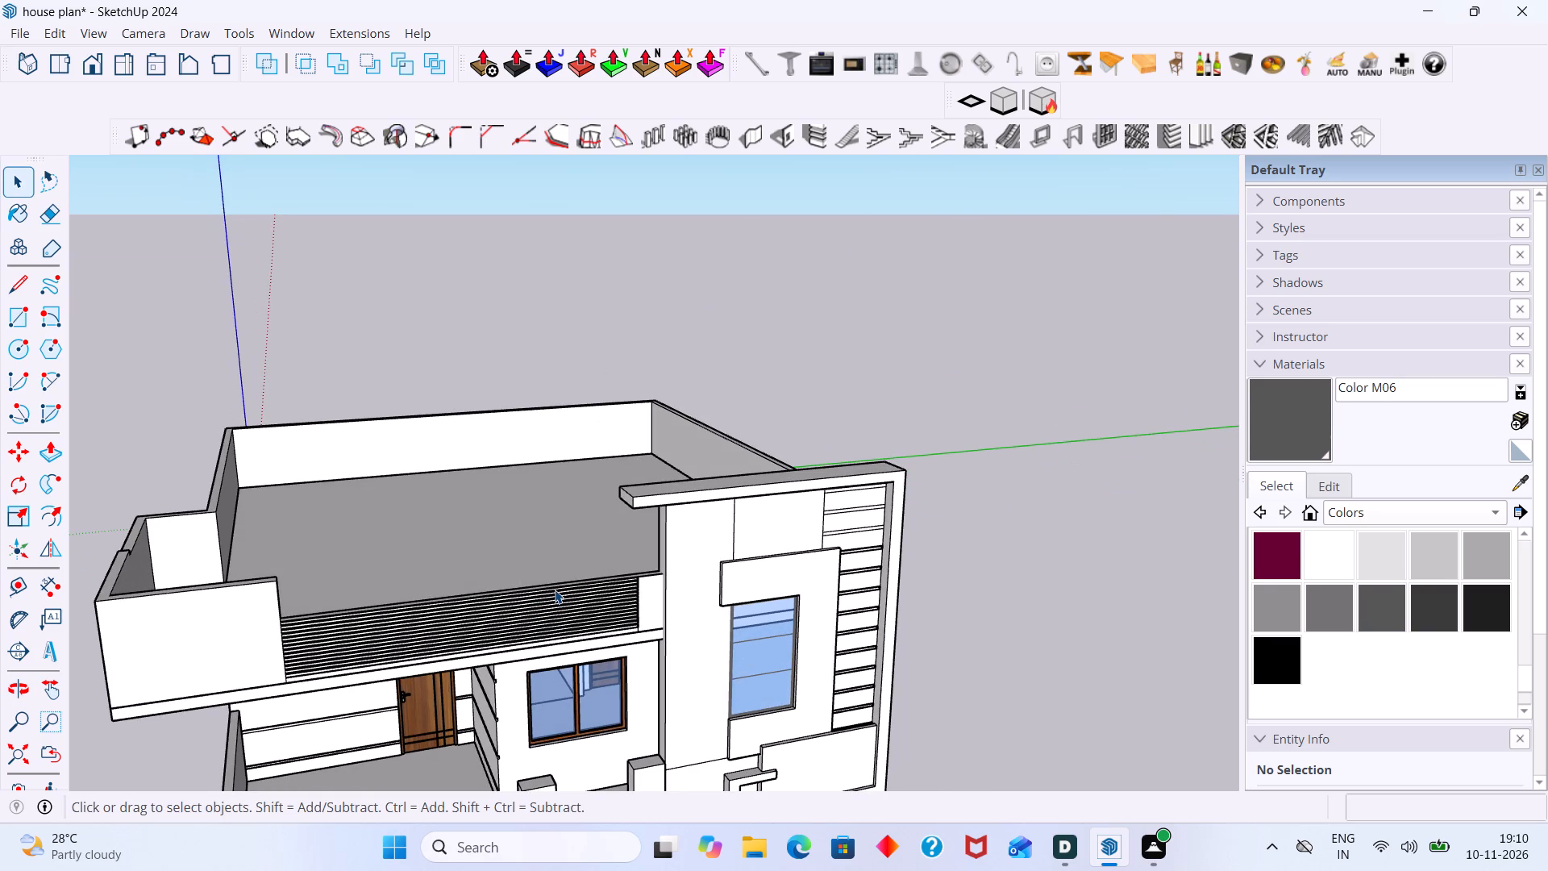
pyautogui.scroll(9, 528, 606)
pyautogui.moveTo(410, 626); pyautogui.dragTo(447, 597, button='middle')
pyautogui.scroll(-5, 458, 594)
pyautogui.scroll(1, 489, 602)
pyautogui.scroll(-5, 484, 573)
pyautogui.moveTo(547, 600); pyautogui.dragTo(619, 569, button='middle')
pyautogui.scroll(2, 600, 537)
pyautogui.click(594, 536)
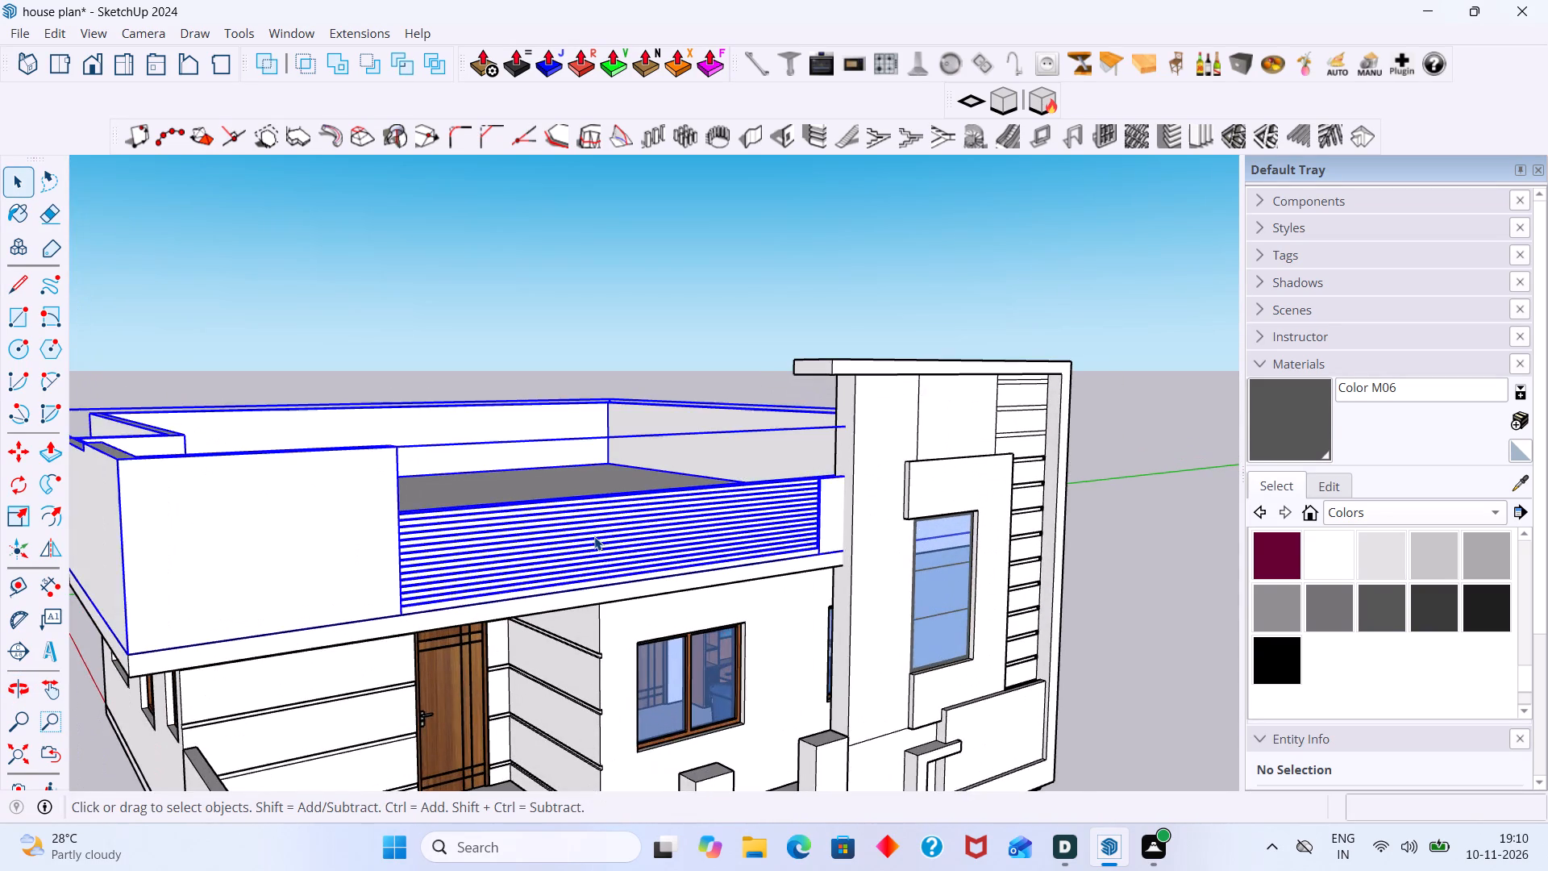
pyautogui.scroll(1, 594, 536)
pyautogui.tripleClick(594, 536)
pyautogui.tripleClick(594, 538)
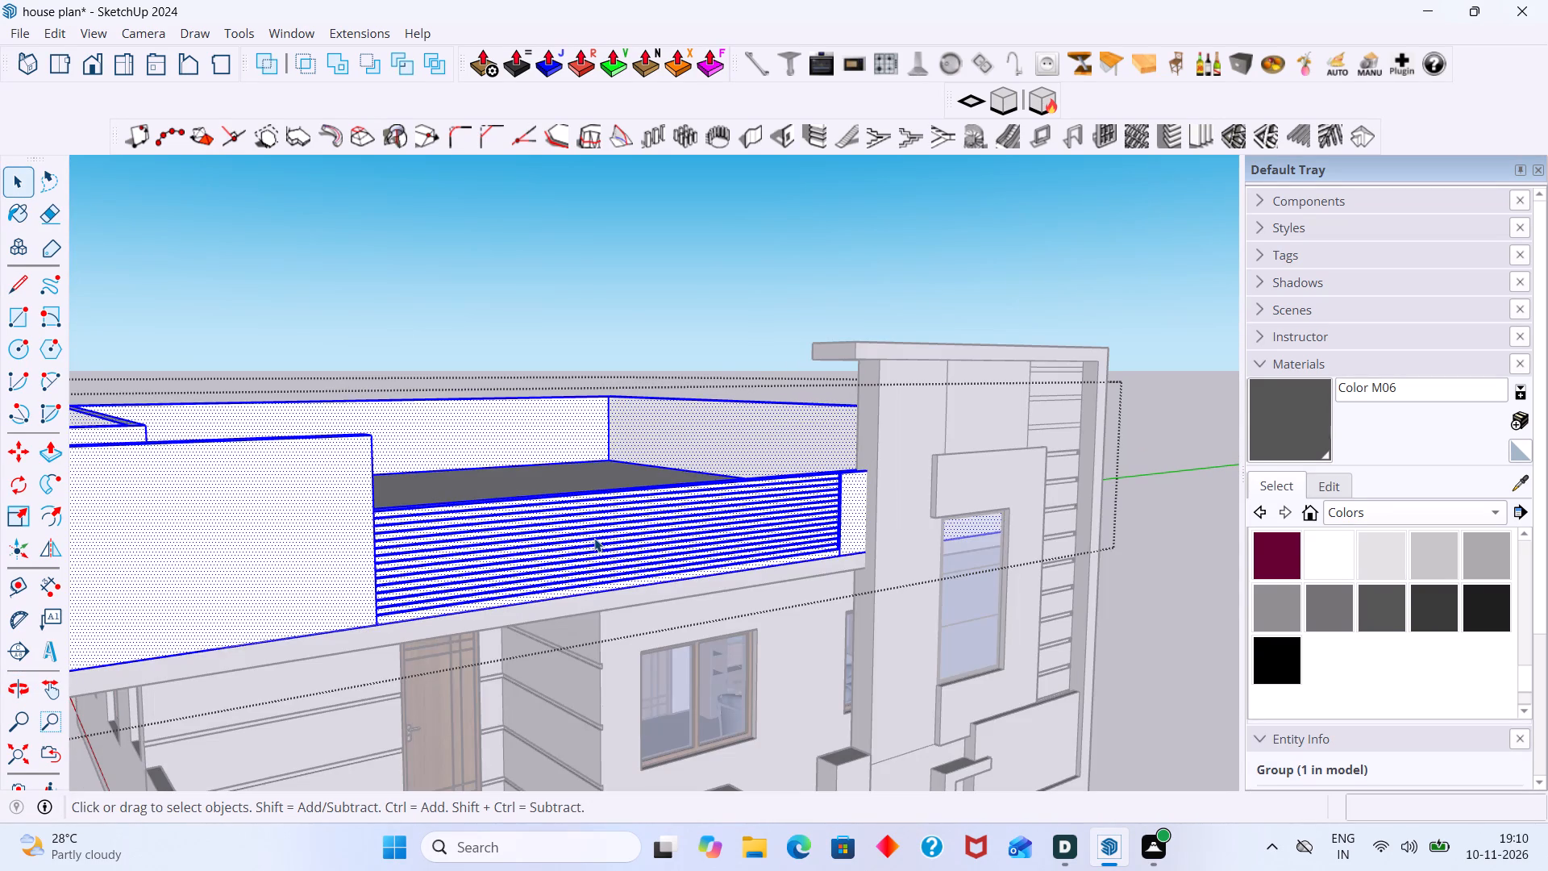
pyautogui.click(594, 538)
pyautogui.scroll(2, 596, 538)
pyautogui.tripleClick(596, 538)
pyautogui.scroll(1, 603, 531)
pyautogui.scroll(-4, 603, 531)
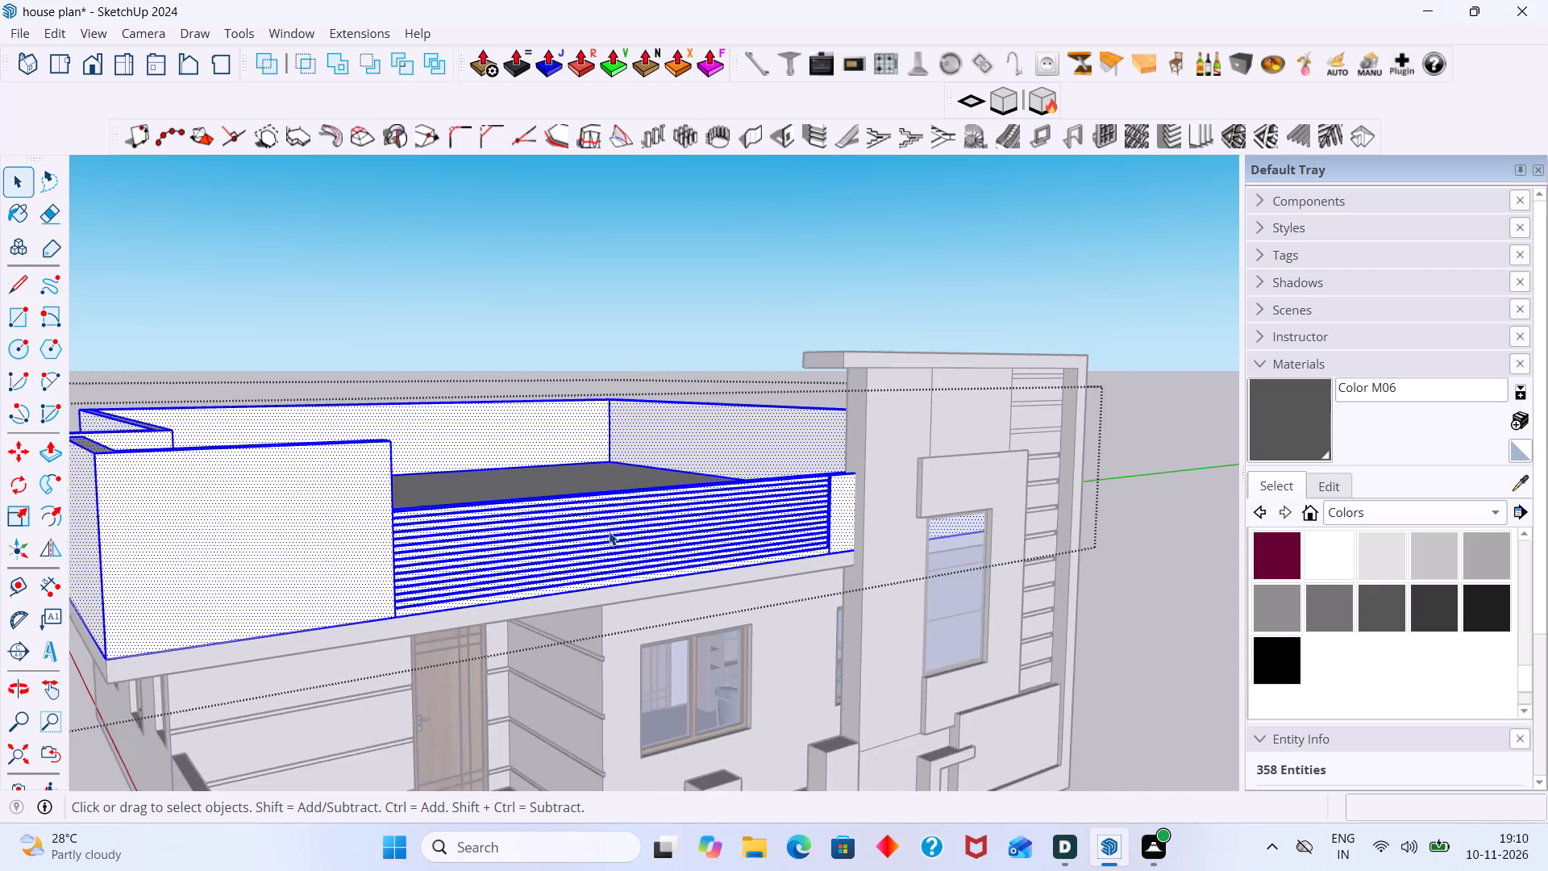
pyautogui.scroll(2, 606, 531)
pyautogui.doubleClick(601, 531)
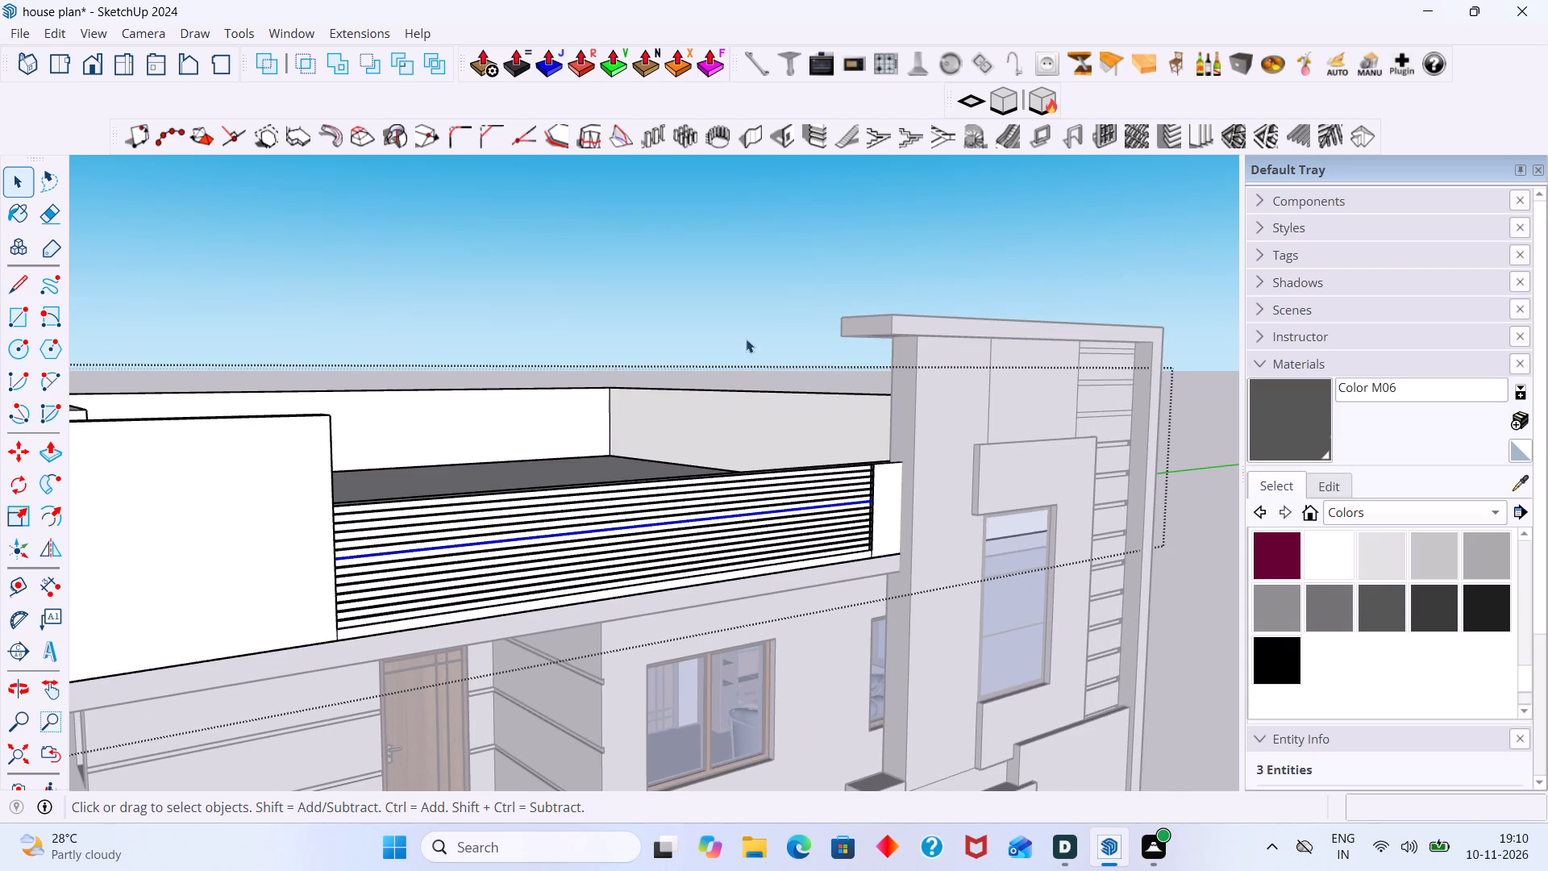
pyautogui.click(751, 331)
pyautogui.doubleClick(635, 534)
pyautogui.click(630, 533)
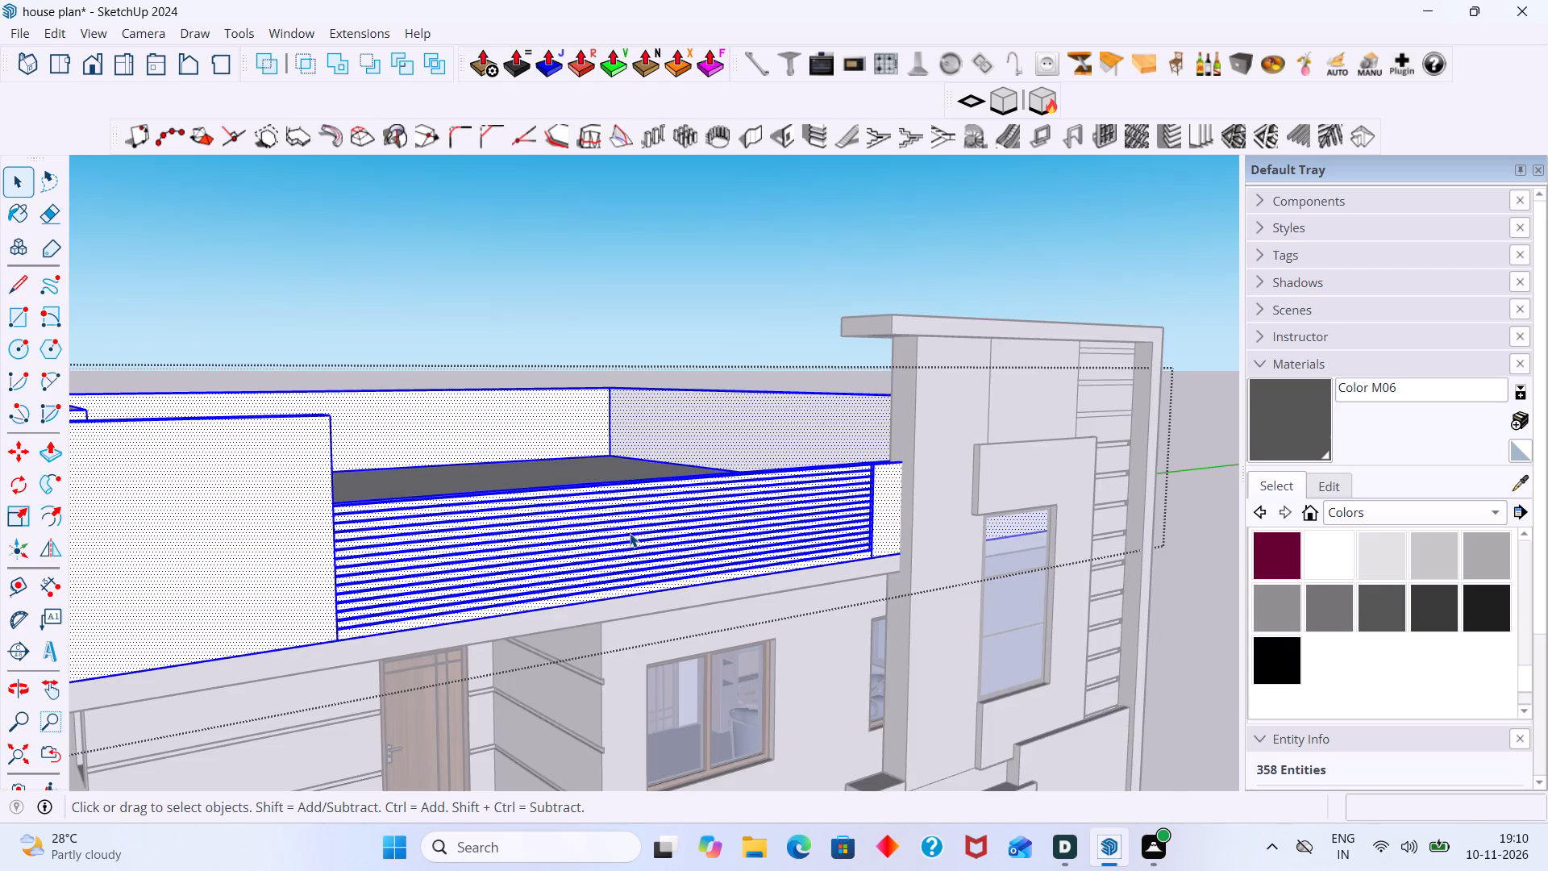
pyautogui.click(630, 533)
# Draw a narrow vertical rectangle about 4 1/8" wide and 2' 4" high across the grooved parapet panel, from top edge to bottom edge.
pyautogui.press('r')
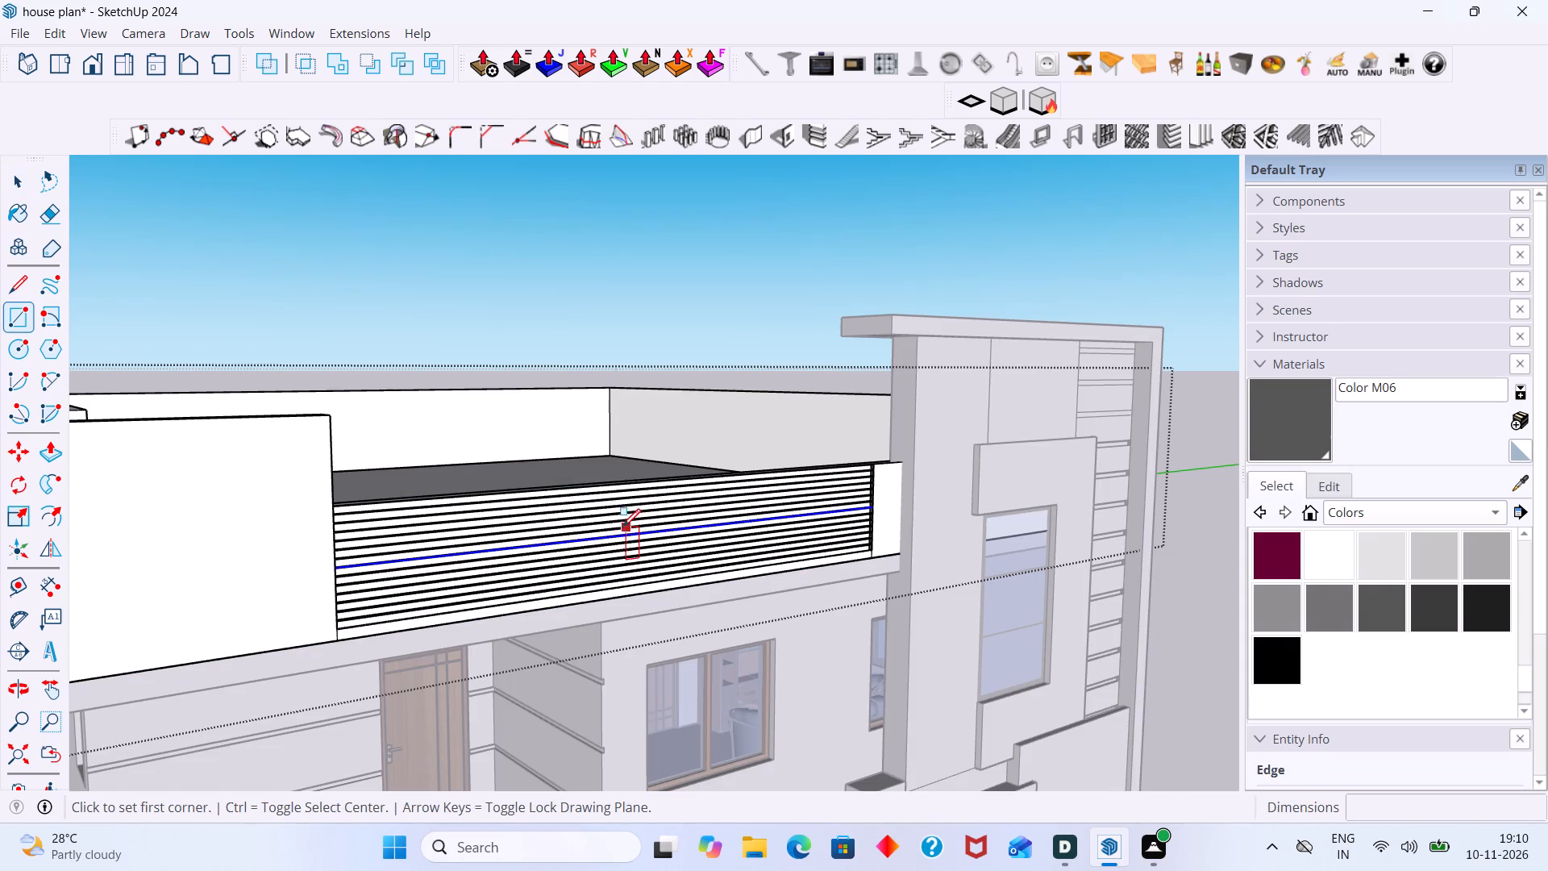
pyautogui.scroll(1, 608, 506)
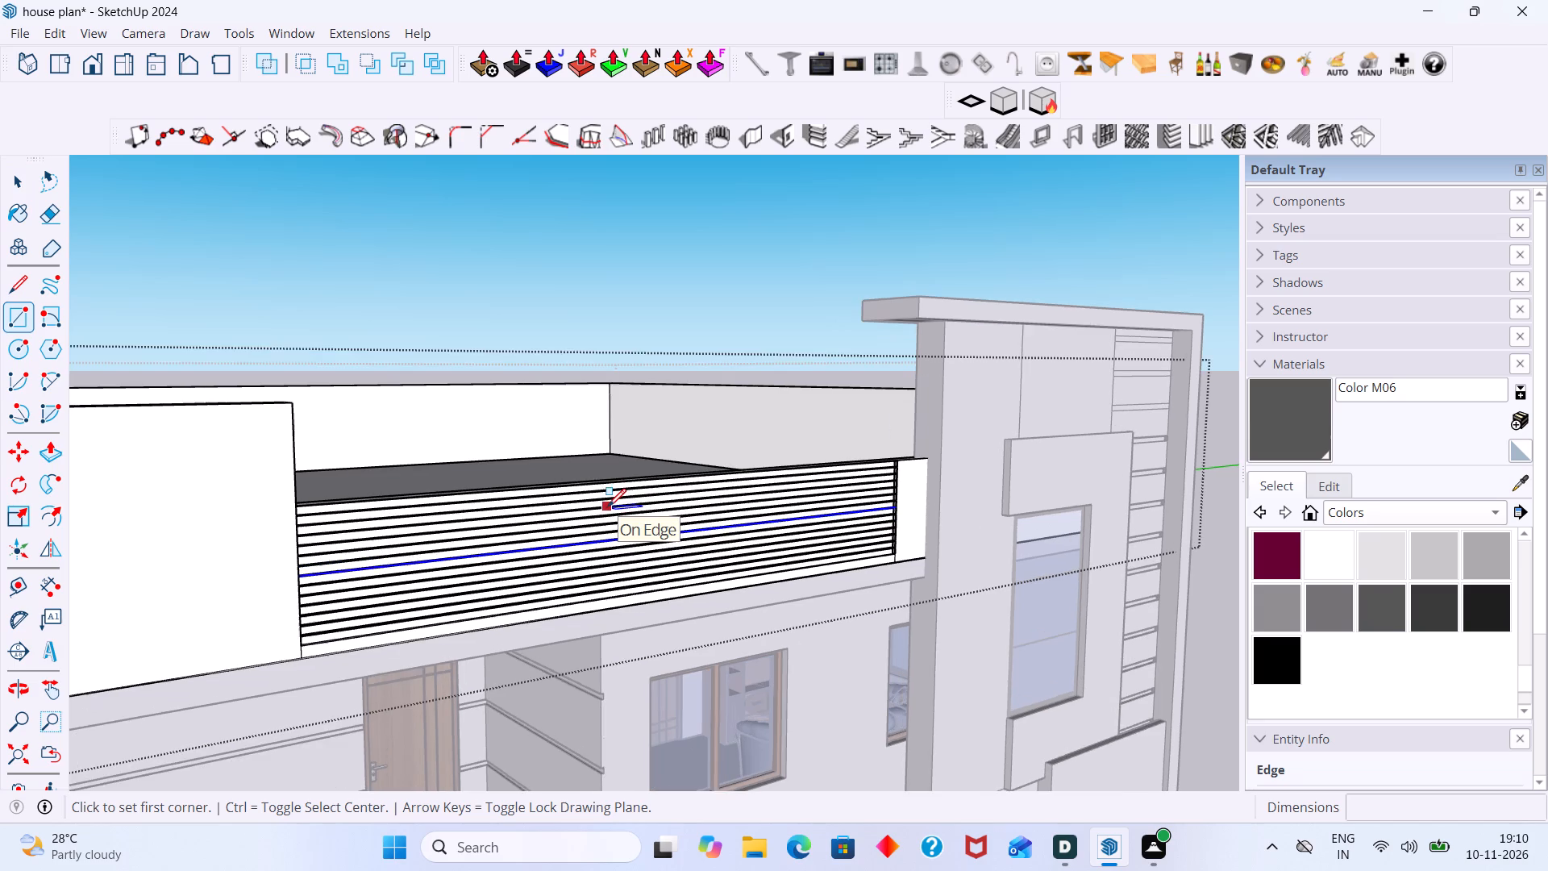
pyautogui.scroll(2, 608, 506)
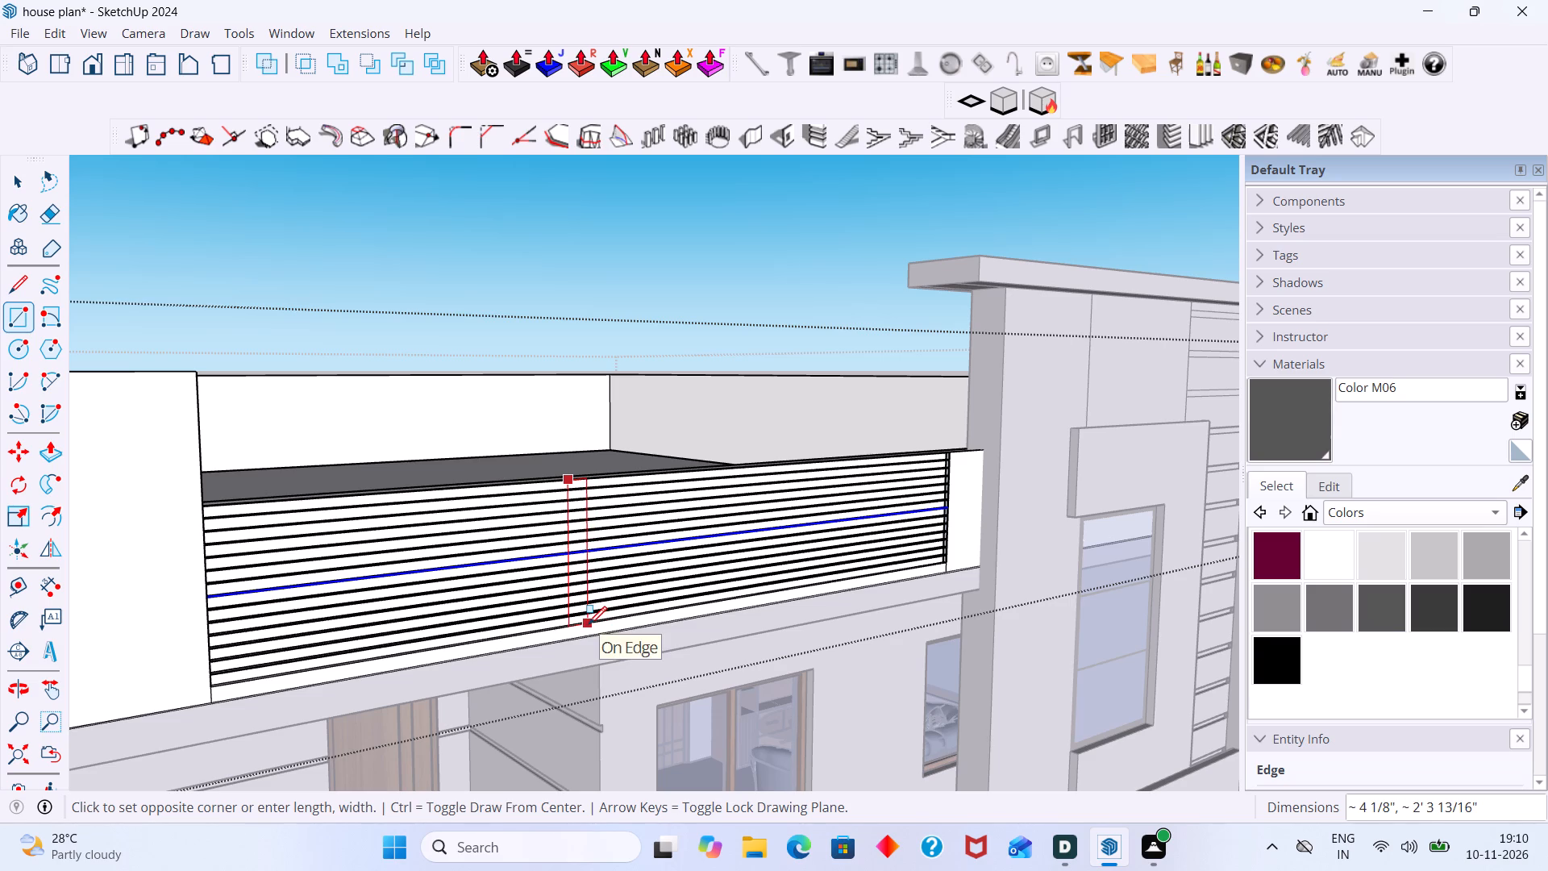
pyautogui.click(589, 624)
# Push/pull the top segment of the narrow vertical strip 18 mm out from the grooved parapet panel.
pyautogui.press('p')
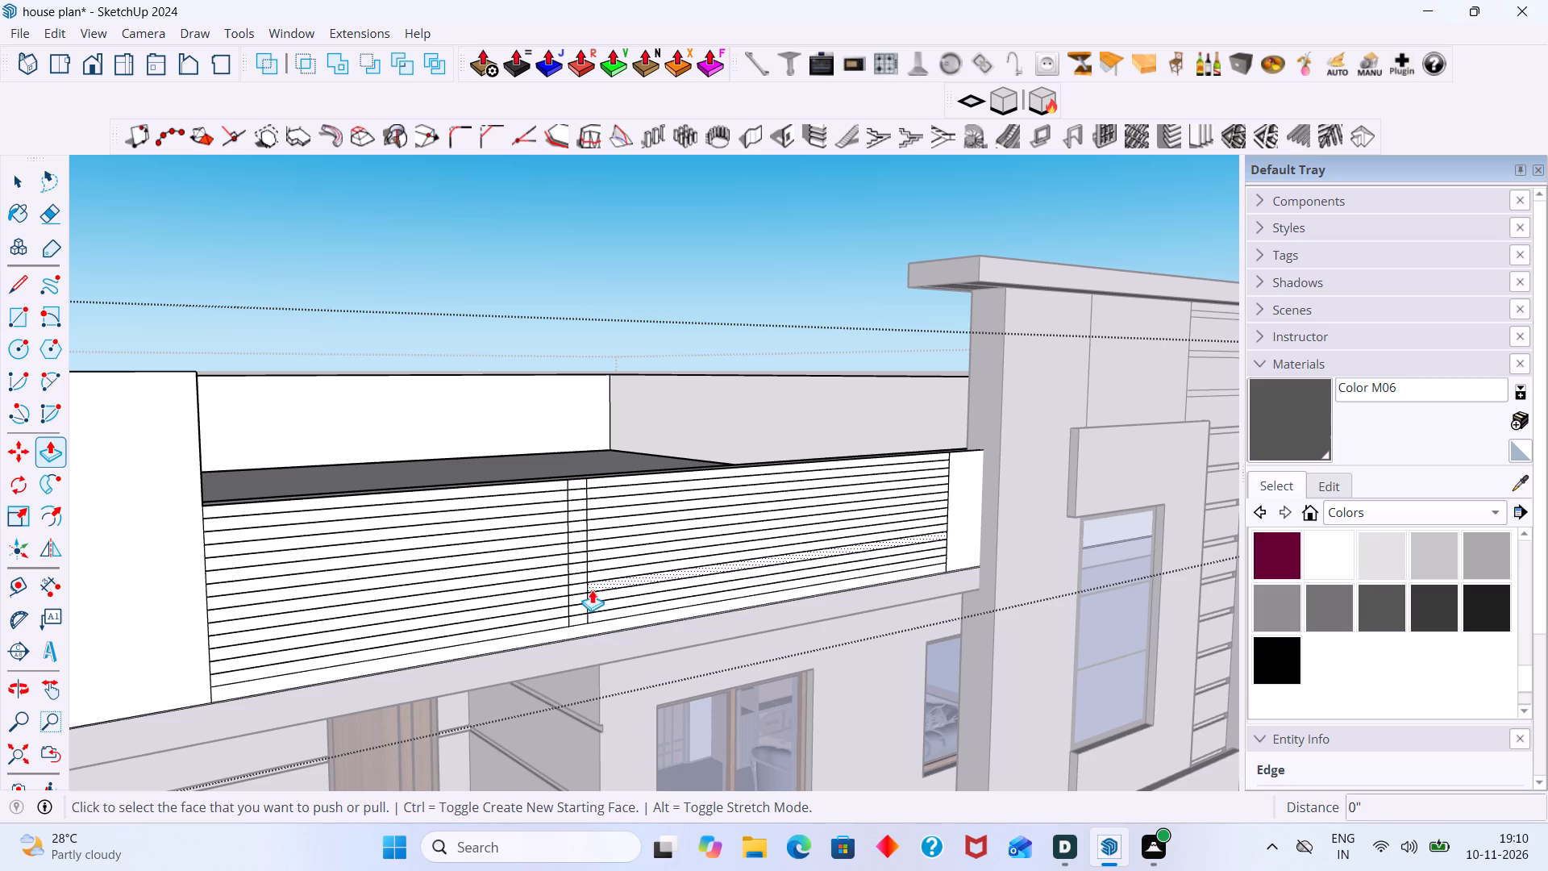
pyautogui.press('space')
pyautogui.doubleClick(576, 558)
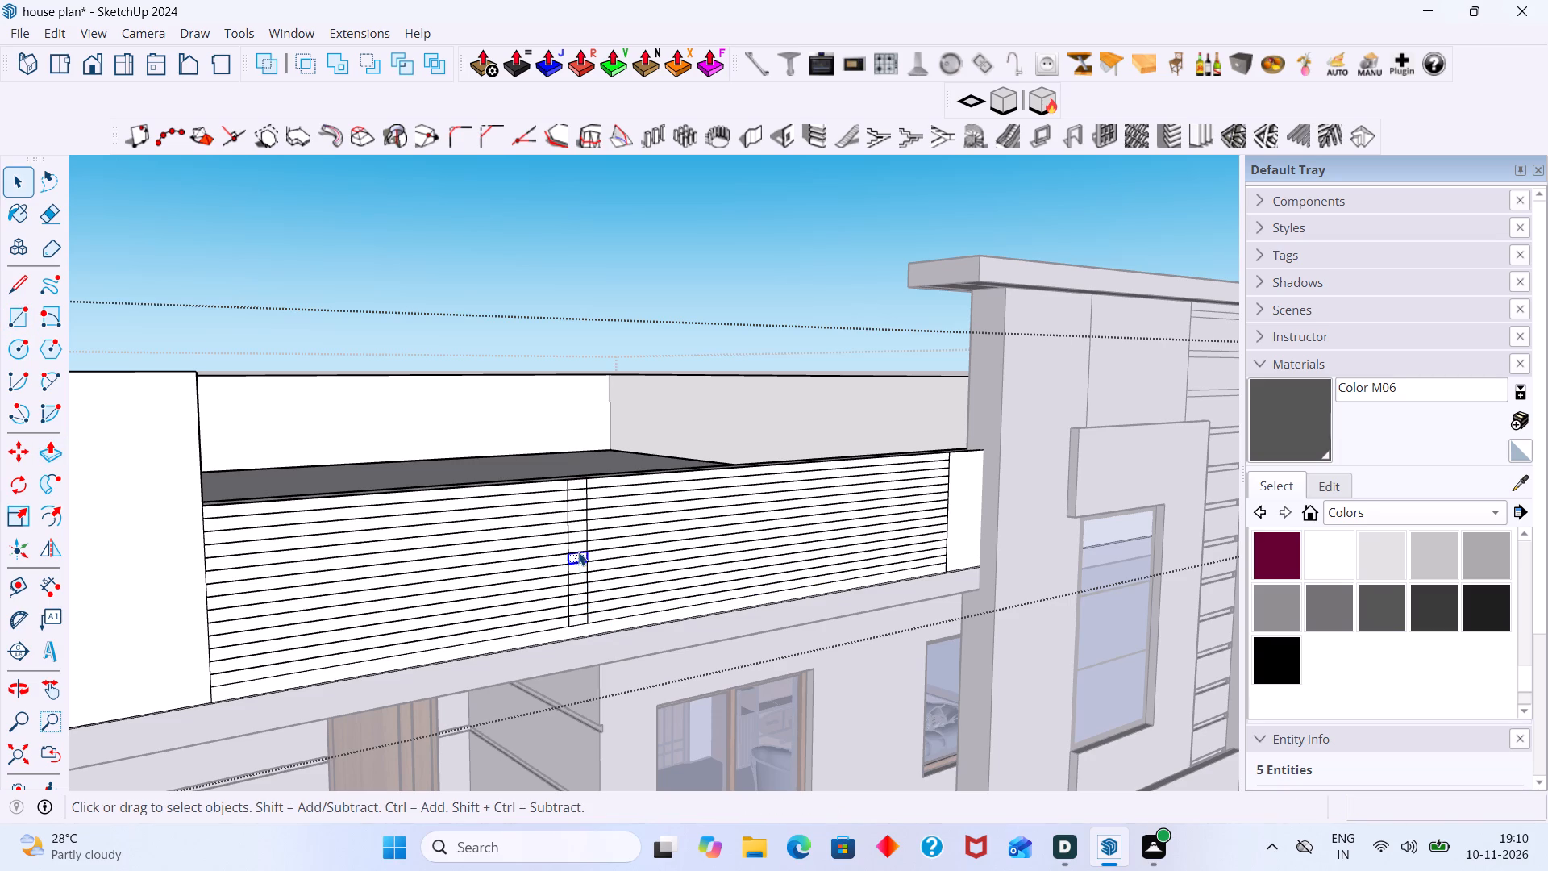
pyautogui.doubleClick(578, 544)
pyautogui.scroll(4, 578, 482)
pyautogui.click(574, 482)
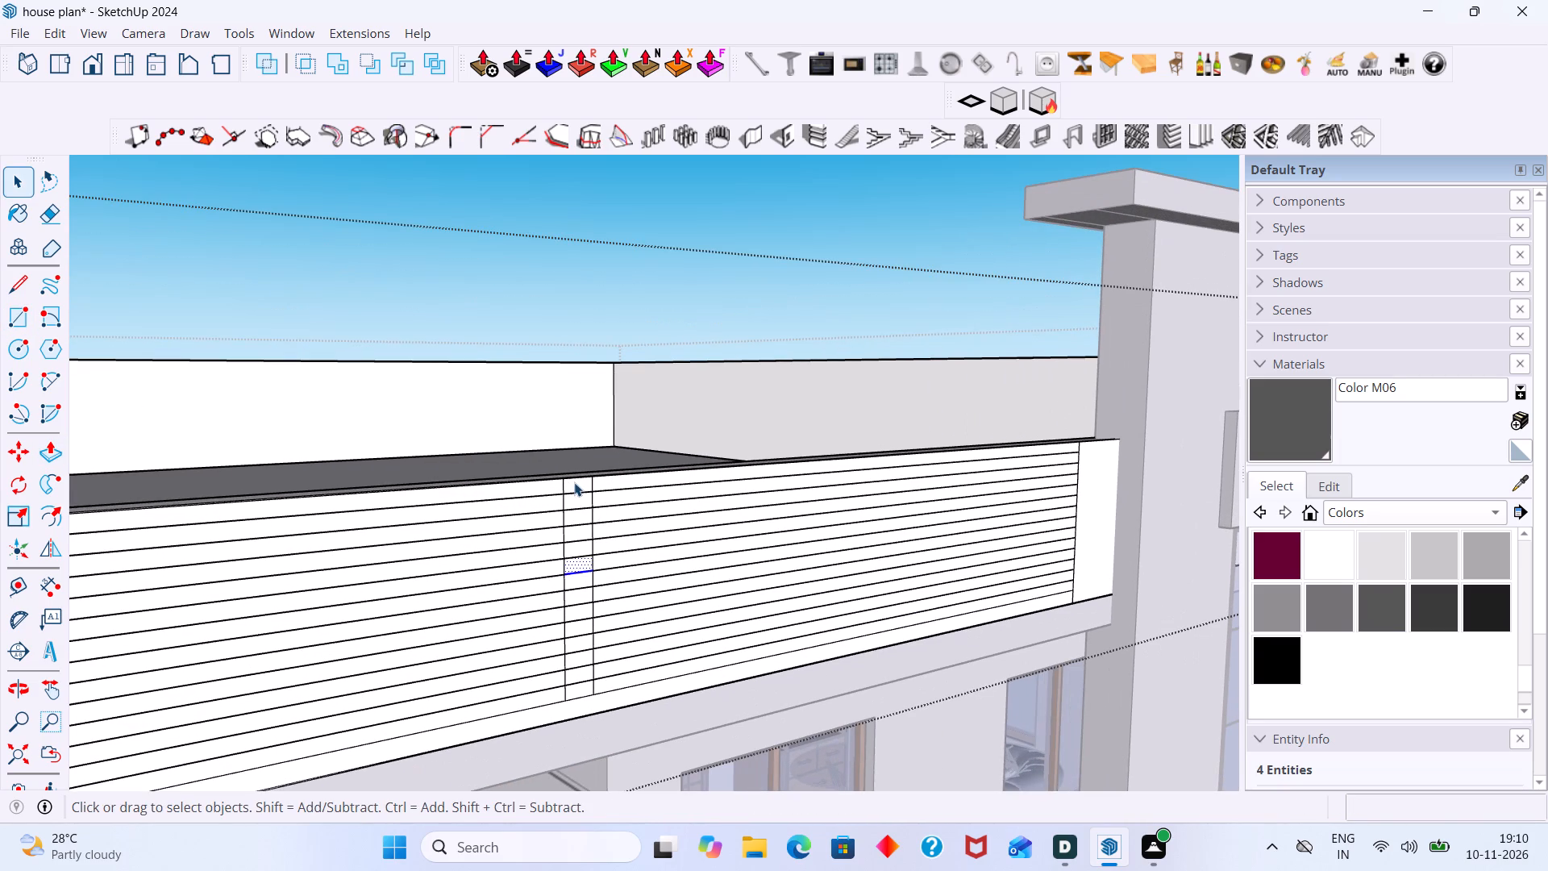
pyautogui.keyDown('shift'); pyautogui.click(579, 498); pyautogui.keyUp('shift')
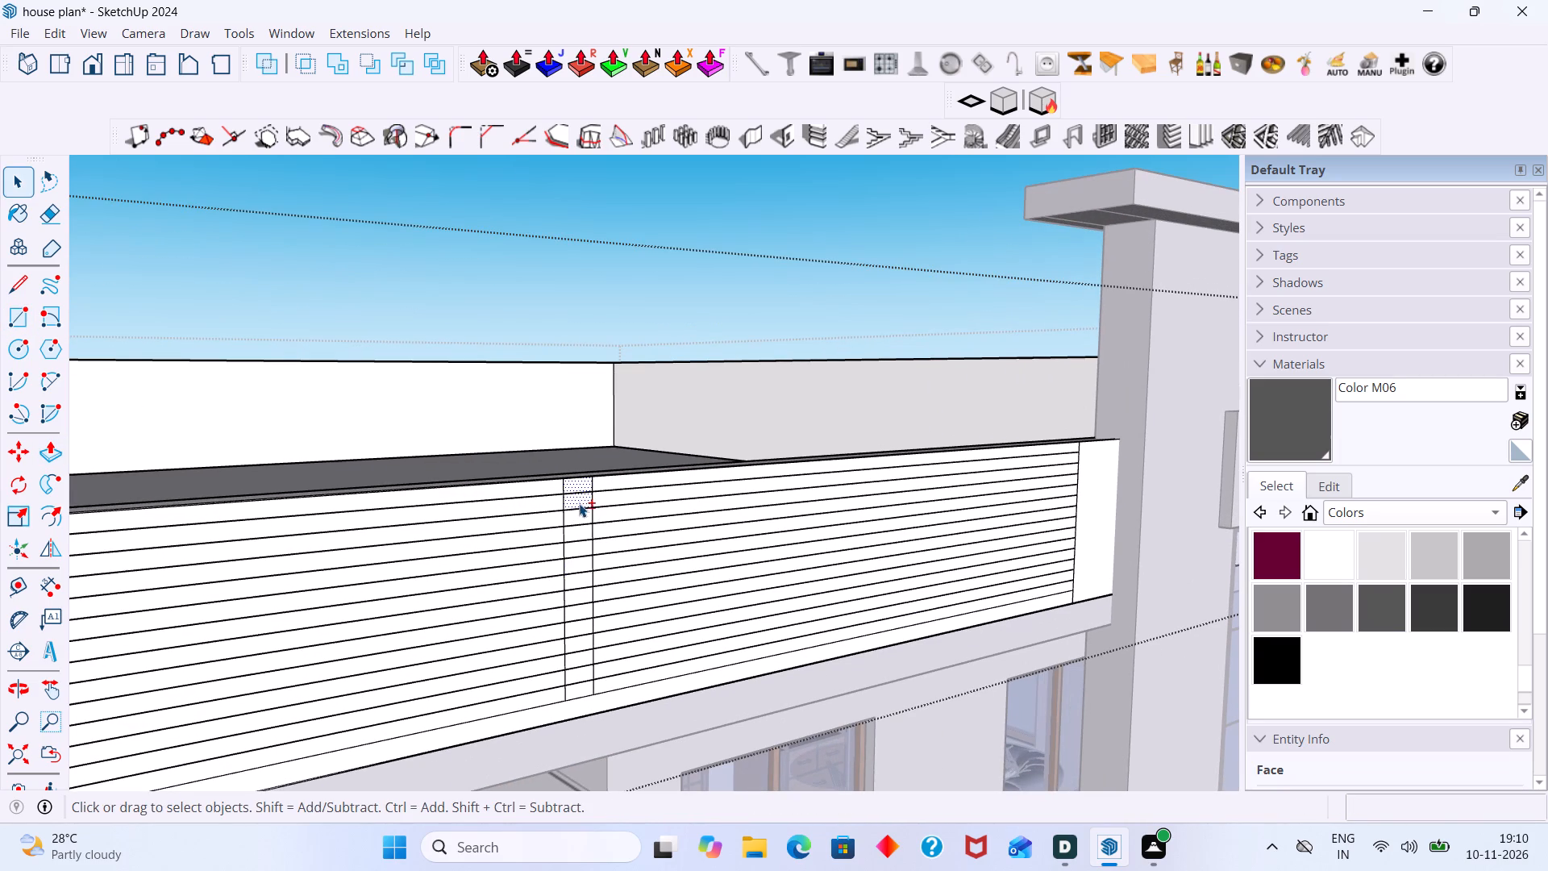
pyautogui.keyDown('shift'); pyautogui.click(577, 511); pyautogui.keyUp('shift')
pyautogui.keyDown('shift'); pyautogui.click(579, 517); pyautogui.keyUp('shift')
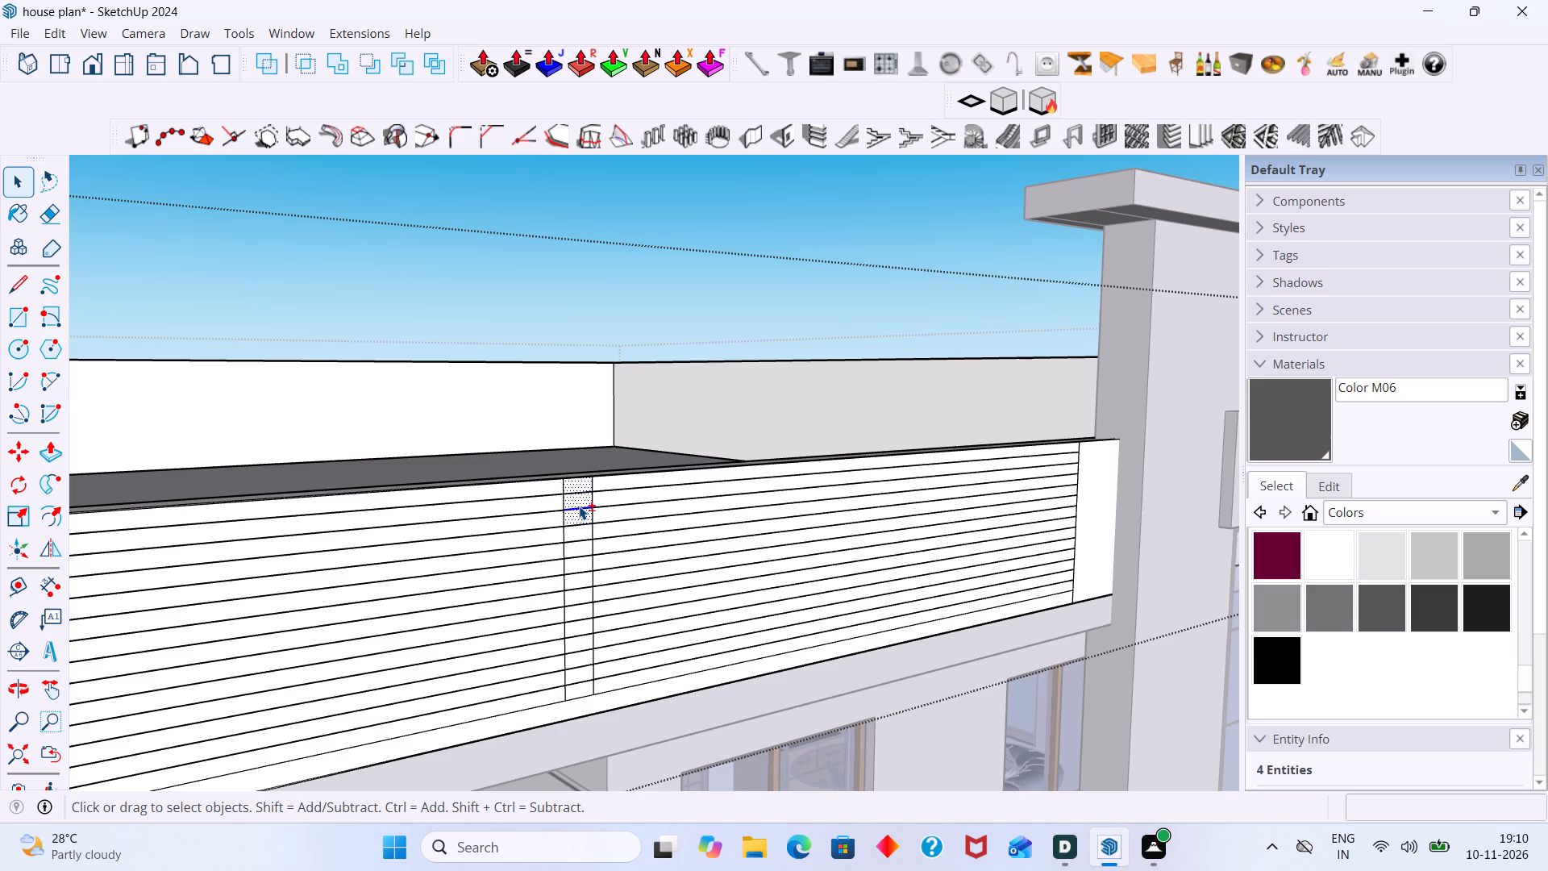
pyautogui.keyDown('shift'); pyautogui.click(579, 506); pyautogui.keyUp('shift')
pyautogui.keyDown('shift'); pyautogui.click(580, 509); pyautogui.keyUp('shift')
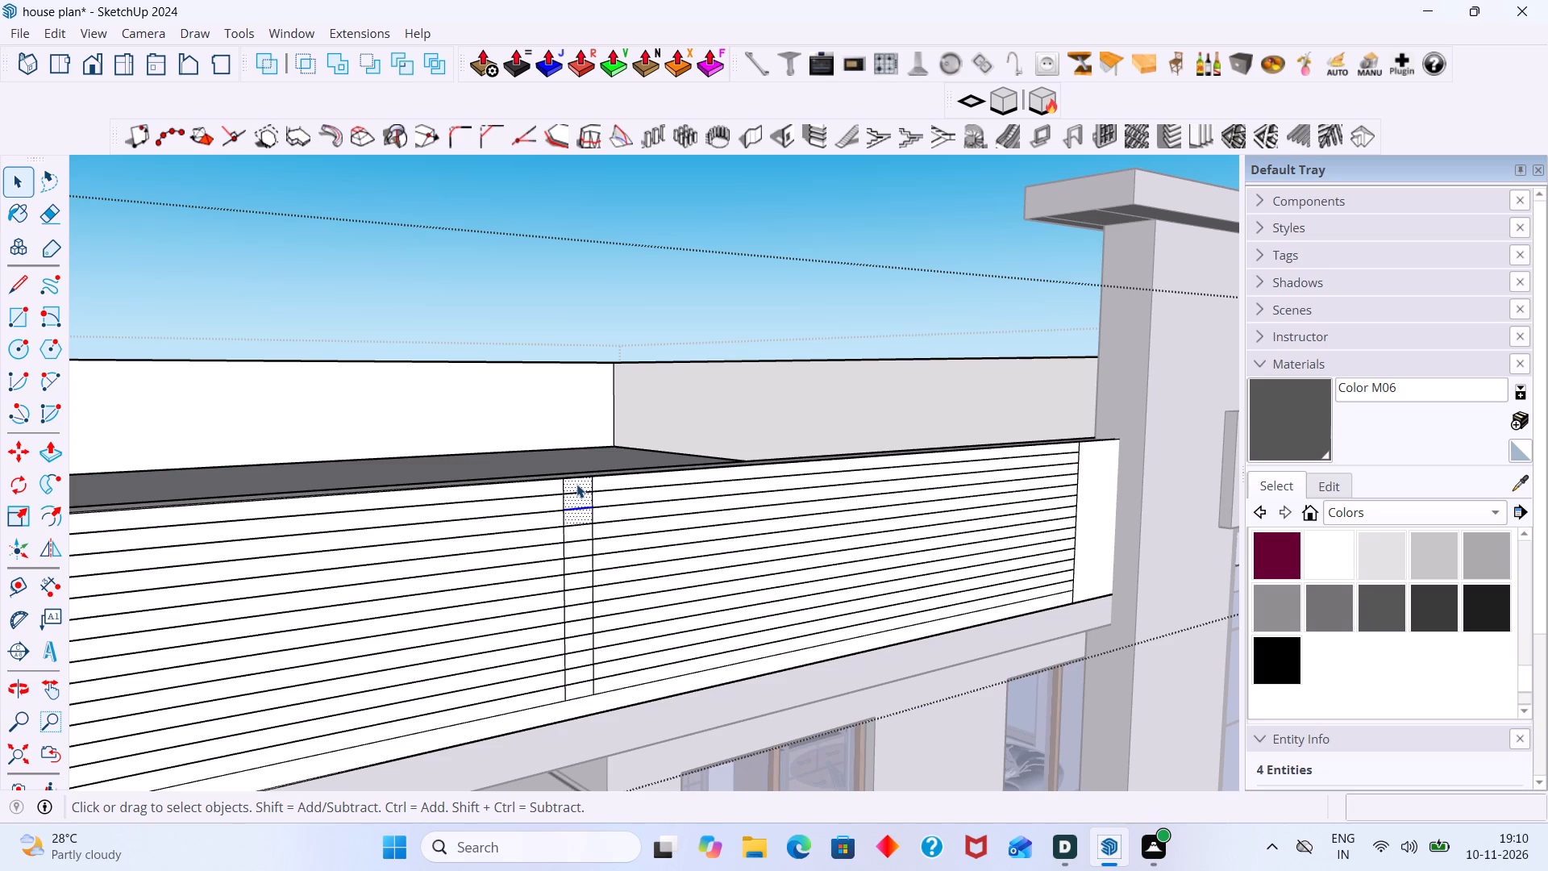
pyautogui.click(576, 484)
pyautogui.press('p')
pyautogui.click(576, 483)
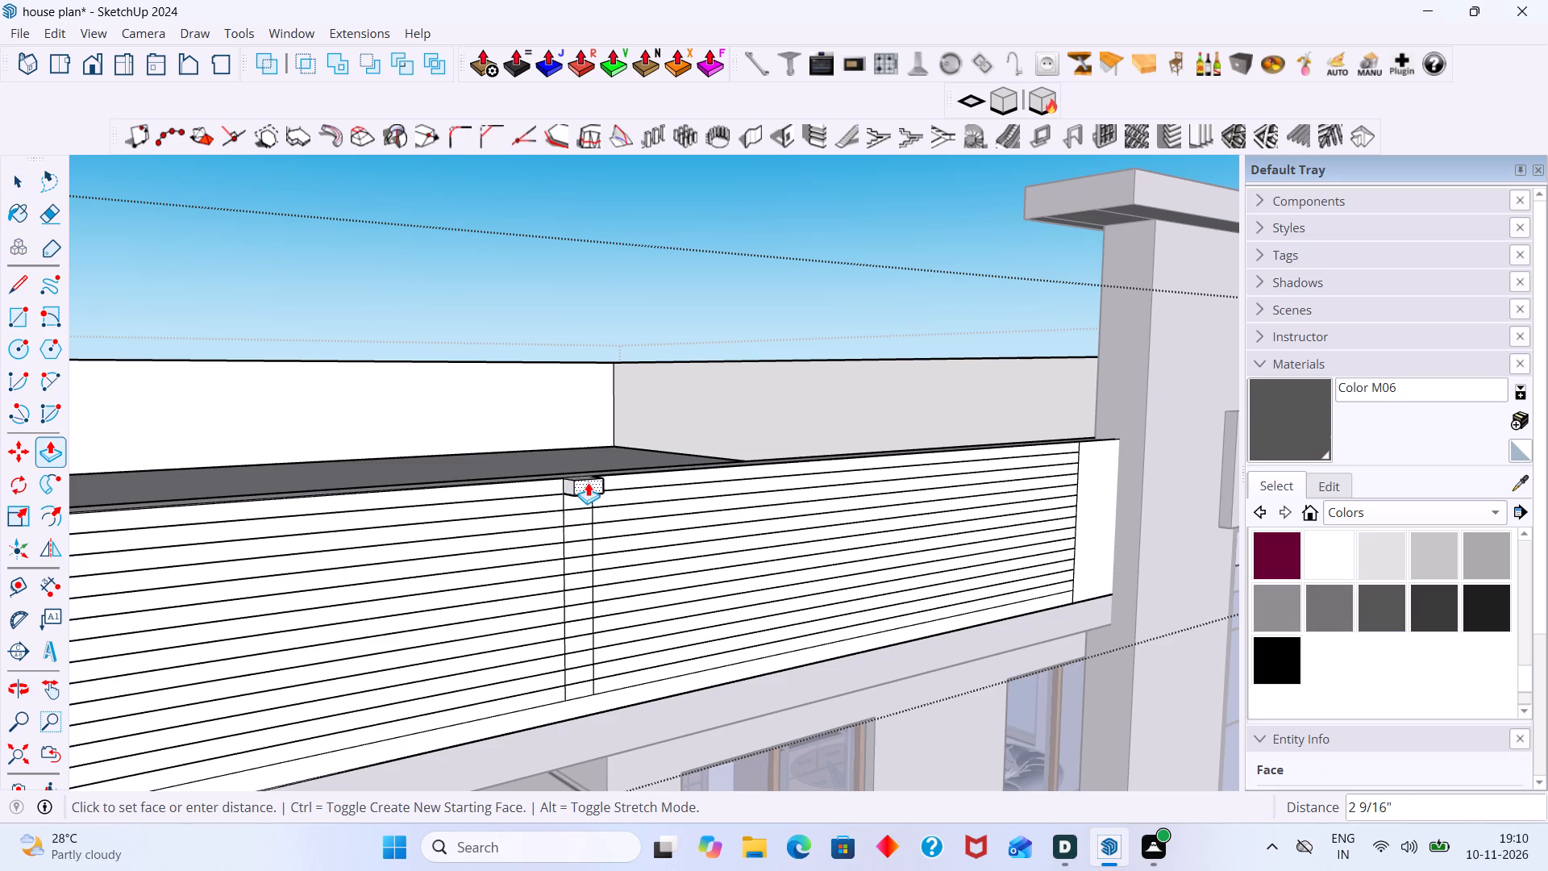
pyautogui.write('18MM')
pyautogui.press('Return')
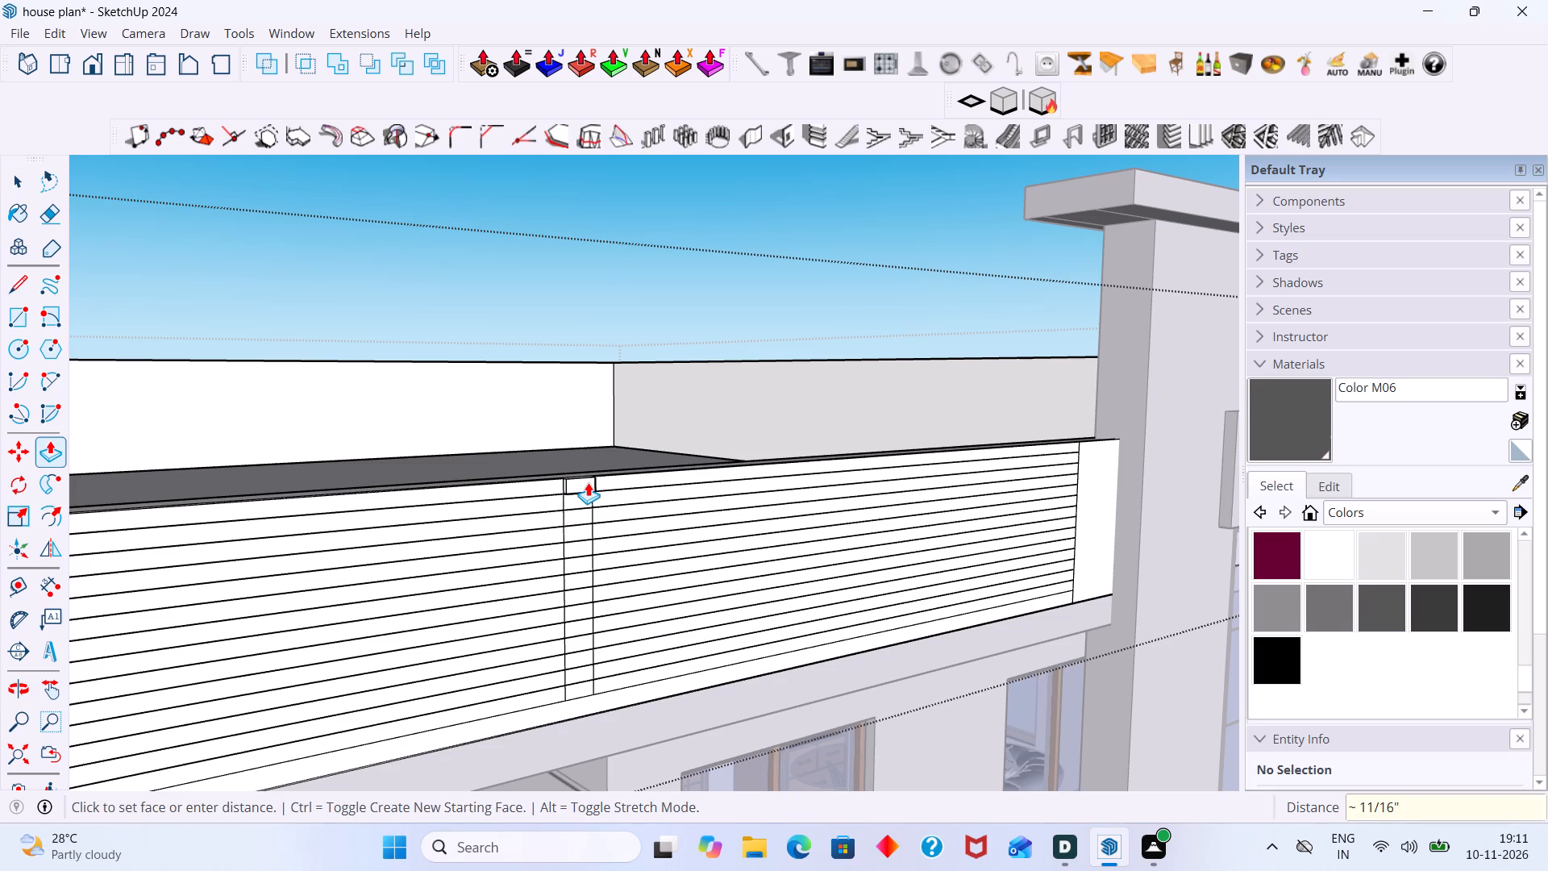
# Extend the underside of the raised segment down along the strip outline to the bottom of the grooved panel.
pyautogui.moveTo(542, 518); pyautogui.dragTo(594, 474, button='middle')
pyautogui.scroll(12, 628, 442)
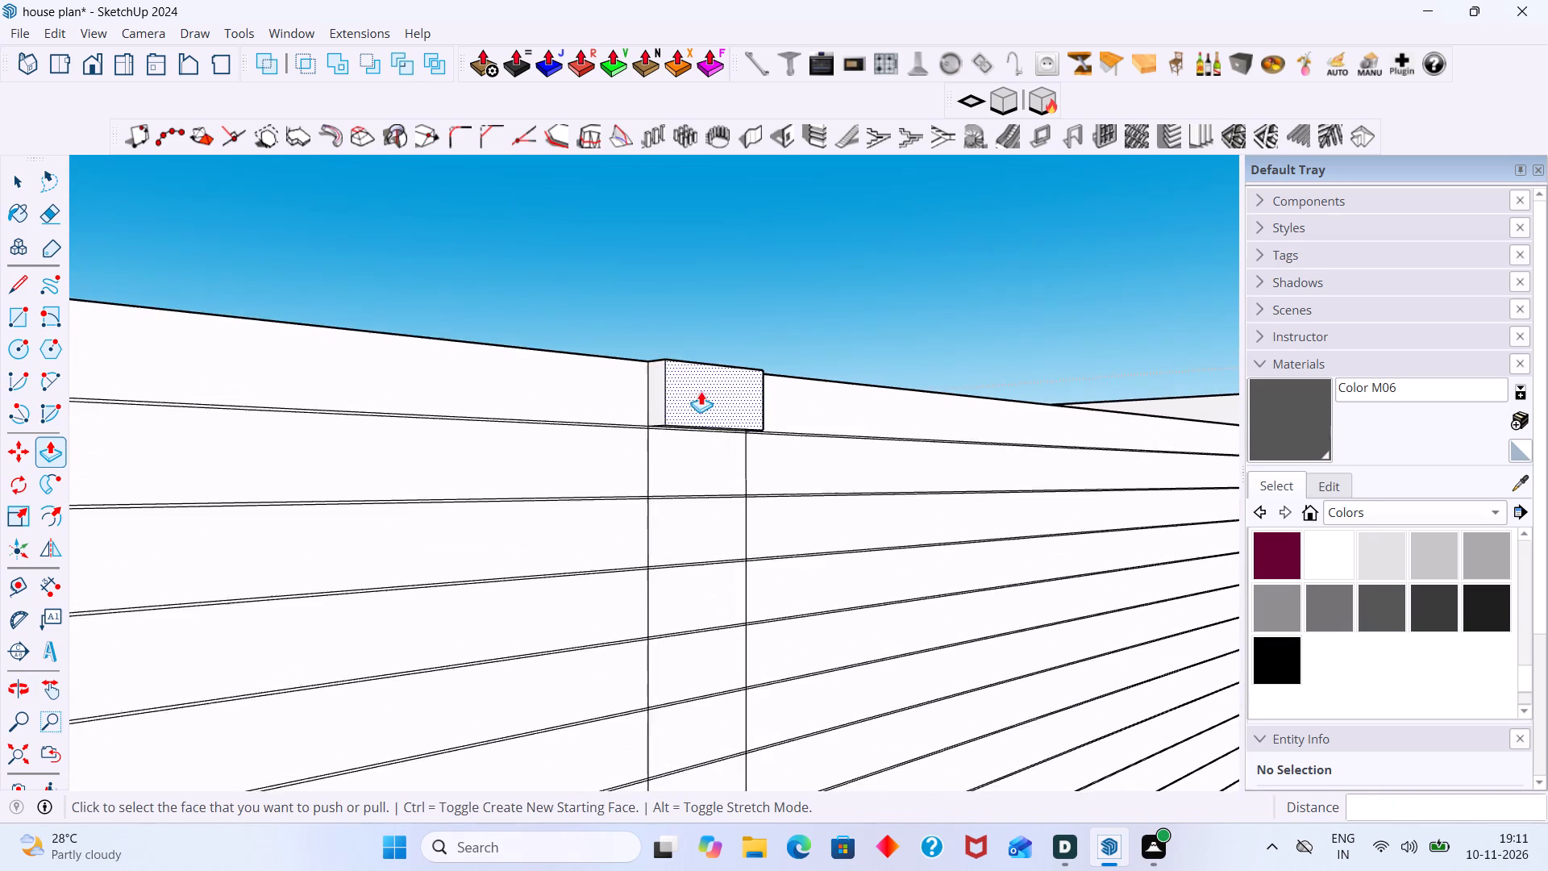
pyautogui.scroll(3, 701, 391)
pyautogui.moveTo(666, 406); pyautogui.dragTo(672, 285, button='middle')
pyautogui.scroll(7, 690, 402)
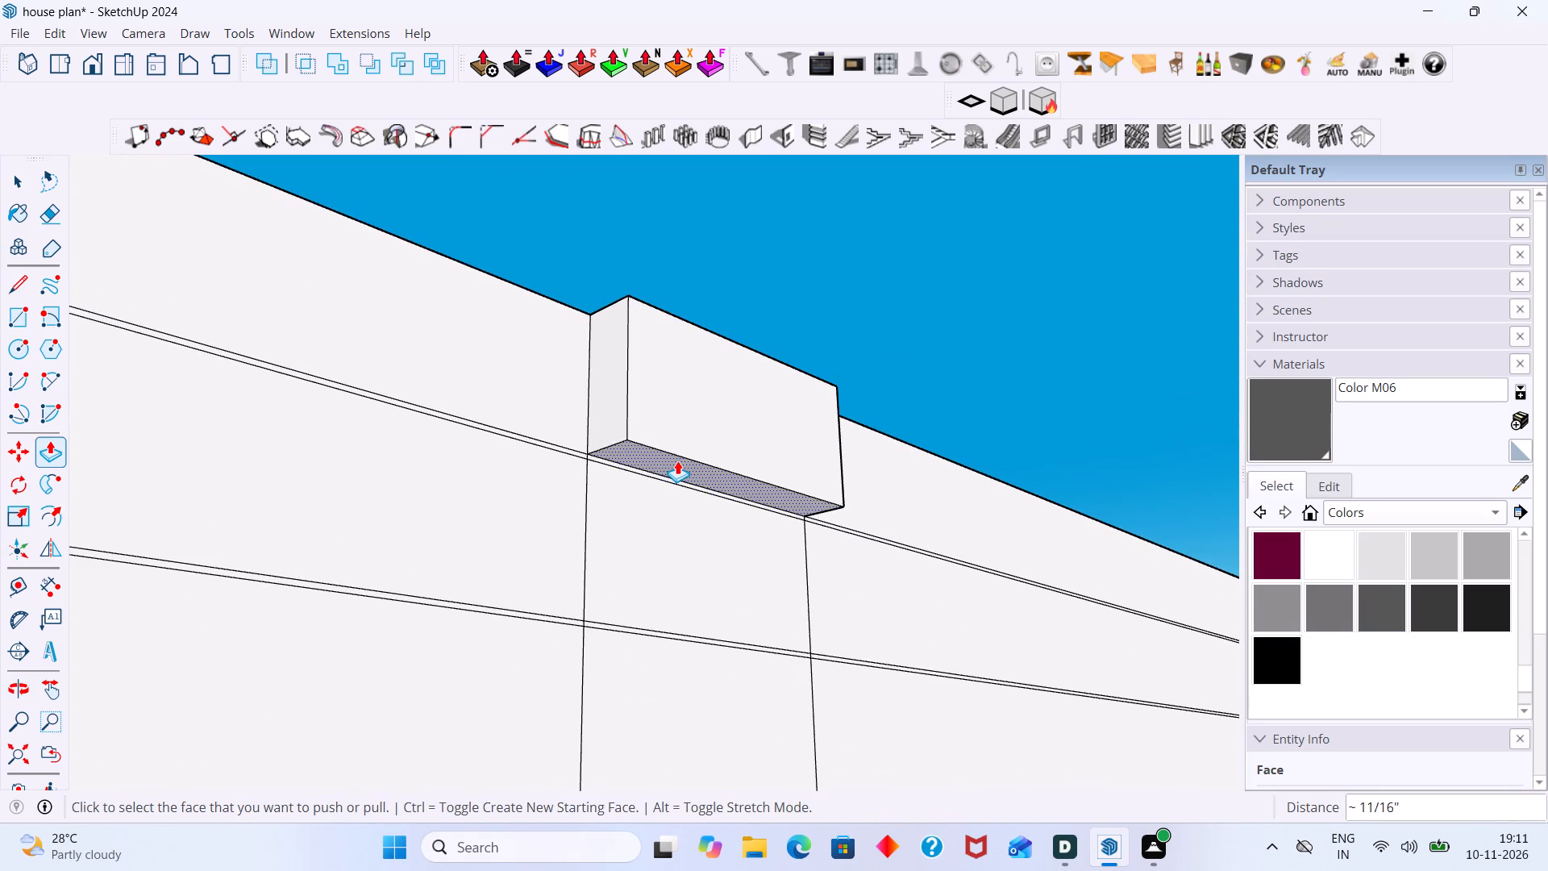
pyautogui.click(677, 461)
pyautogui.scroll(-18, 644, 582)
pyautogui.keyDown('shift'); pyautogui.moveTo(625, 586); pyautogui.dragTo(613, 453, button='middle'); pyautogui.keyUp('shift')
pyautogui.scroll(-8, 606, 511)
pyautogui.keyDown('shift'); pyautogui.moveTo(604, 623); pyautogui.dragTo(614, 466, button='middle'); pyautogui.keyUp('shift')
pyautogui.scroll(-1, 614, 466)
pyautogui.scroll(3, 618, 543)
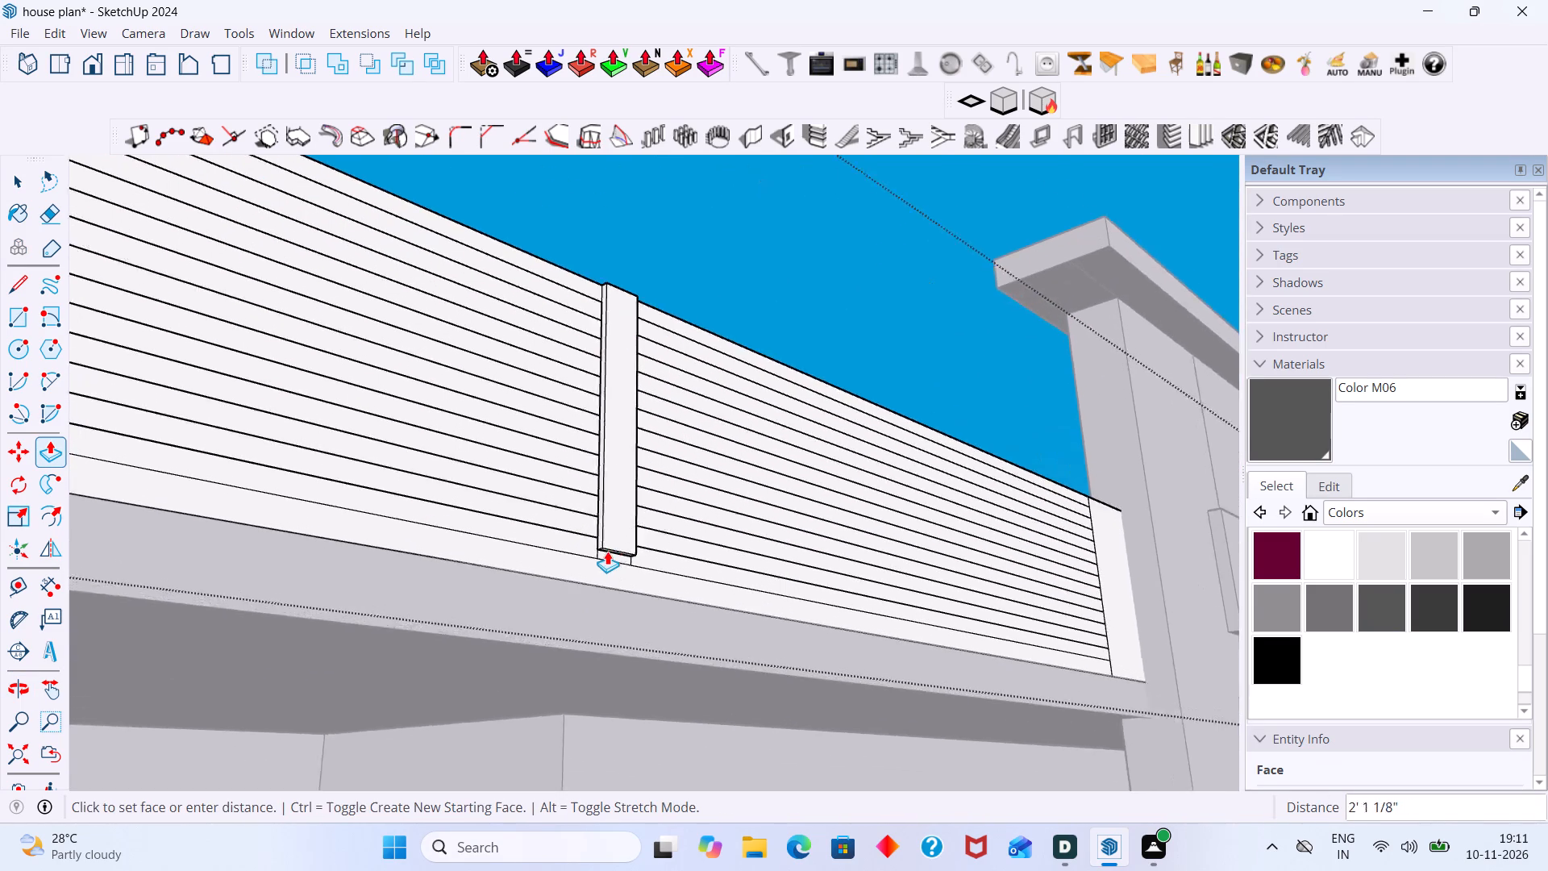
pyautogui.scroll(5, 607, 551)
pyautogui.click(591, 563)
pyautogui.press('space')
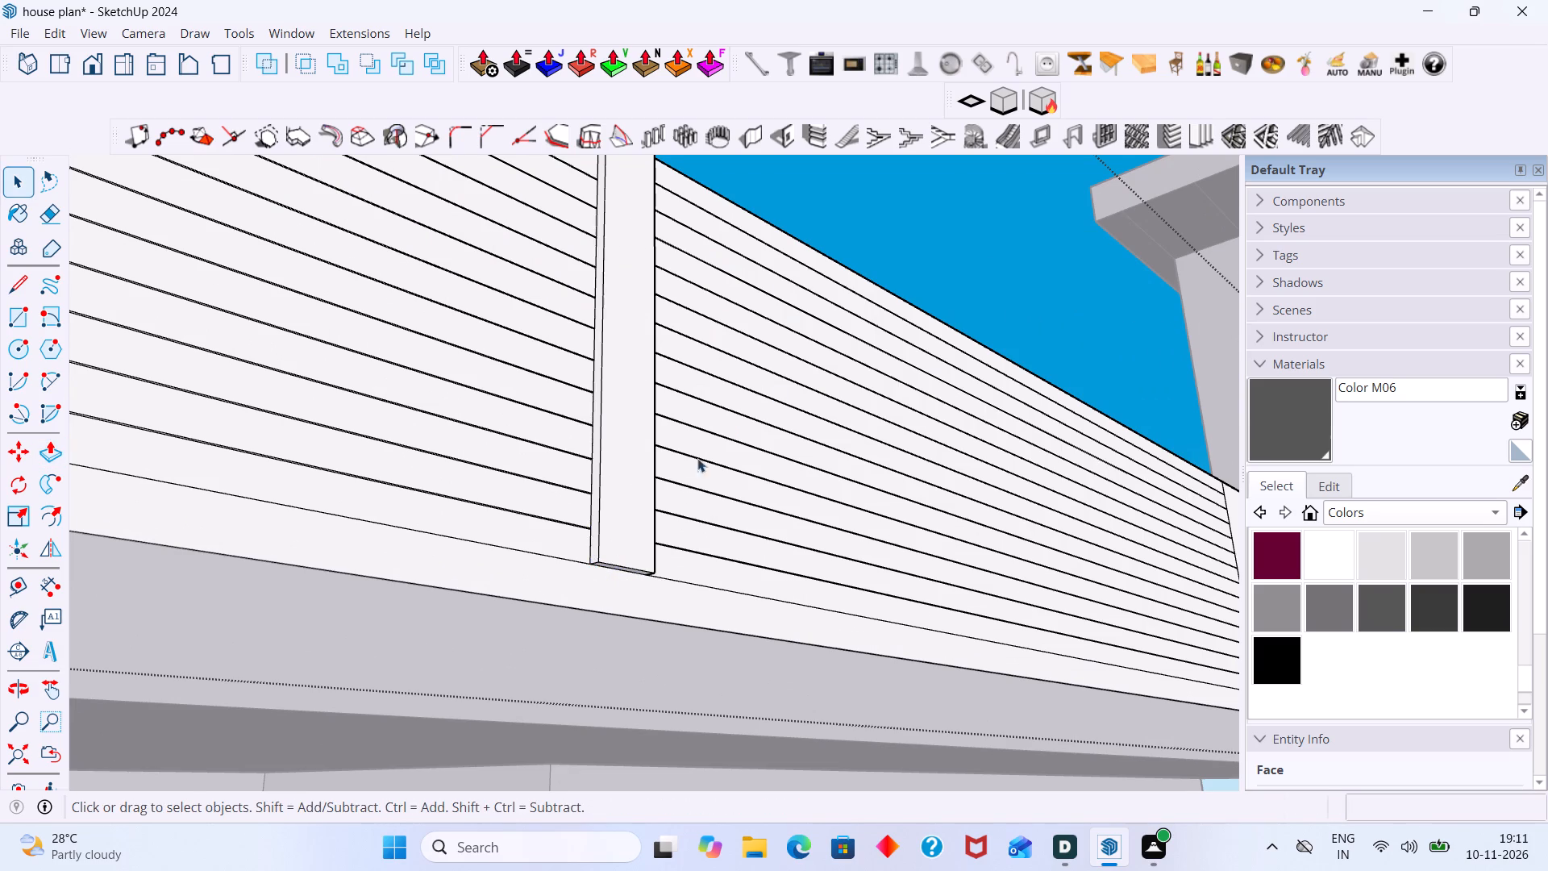
# Exit the parapet group and examine the raised vertical strip on the grooved panel from above.
pyautogui.scroll(-4, 804, 345)
pyautogui.moveTo(796, 371); pyautogui.dragTo(713, 529, button='middle')
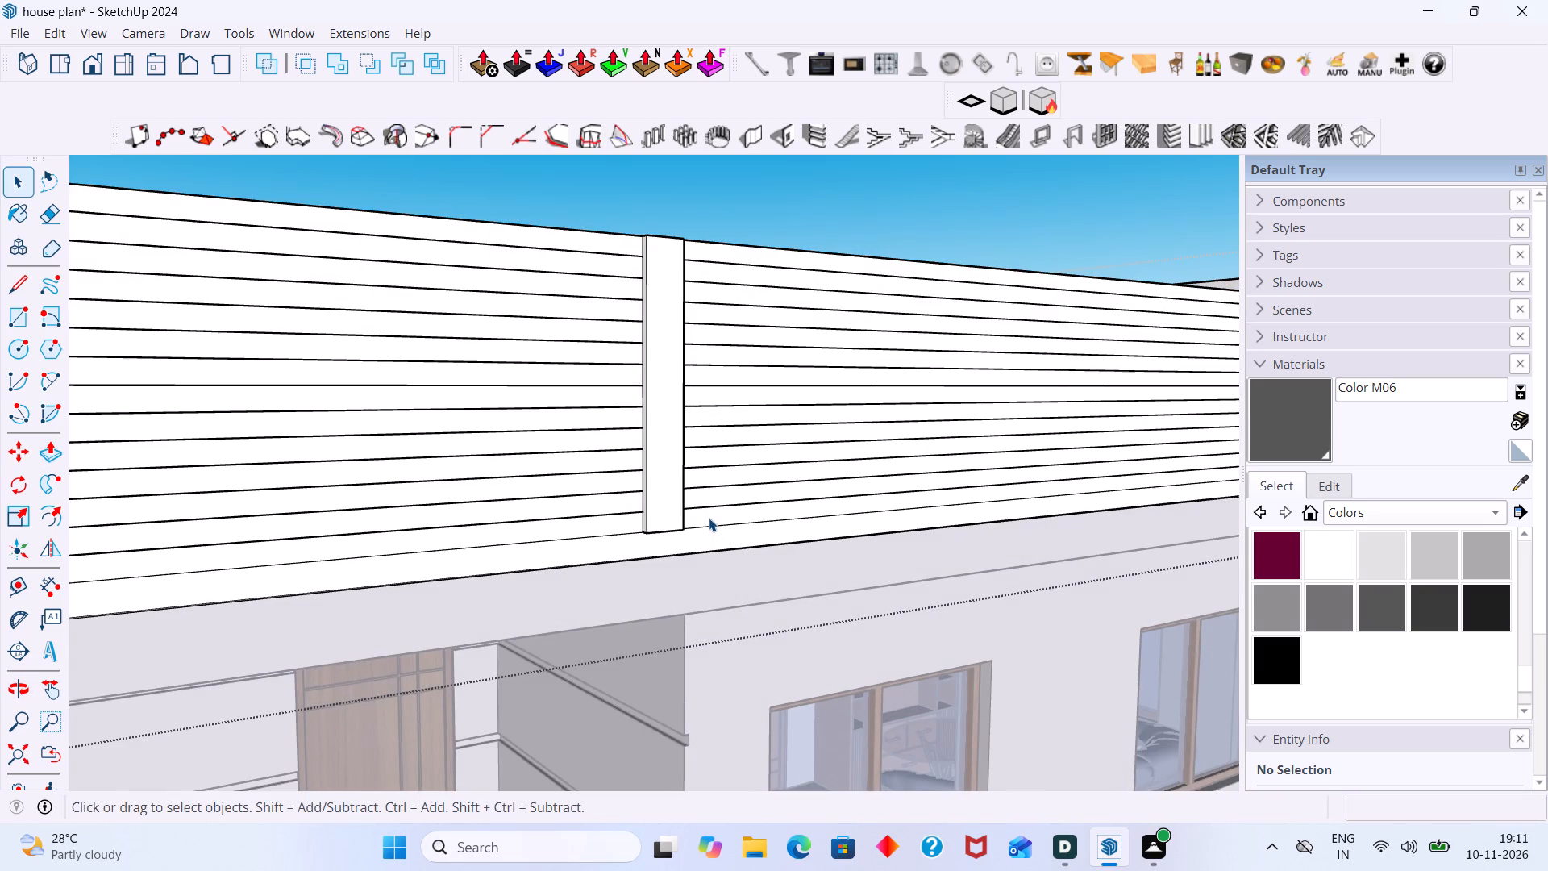
pyautogui.moveTo(718, 514); pyautogui.dragTo(667, 611, button='middle')
pyautogui.scroll(-12, 663, 595)
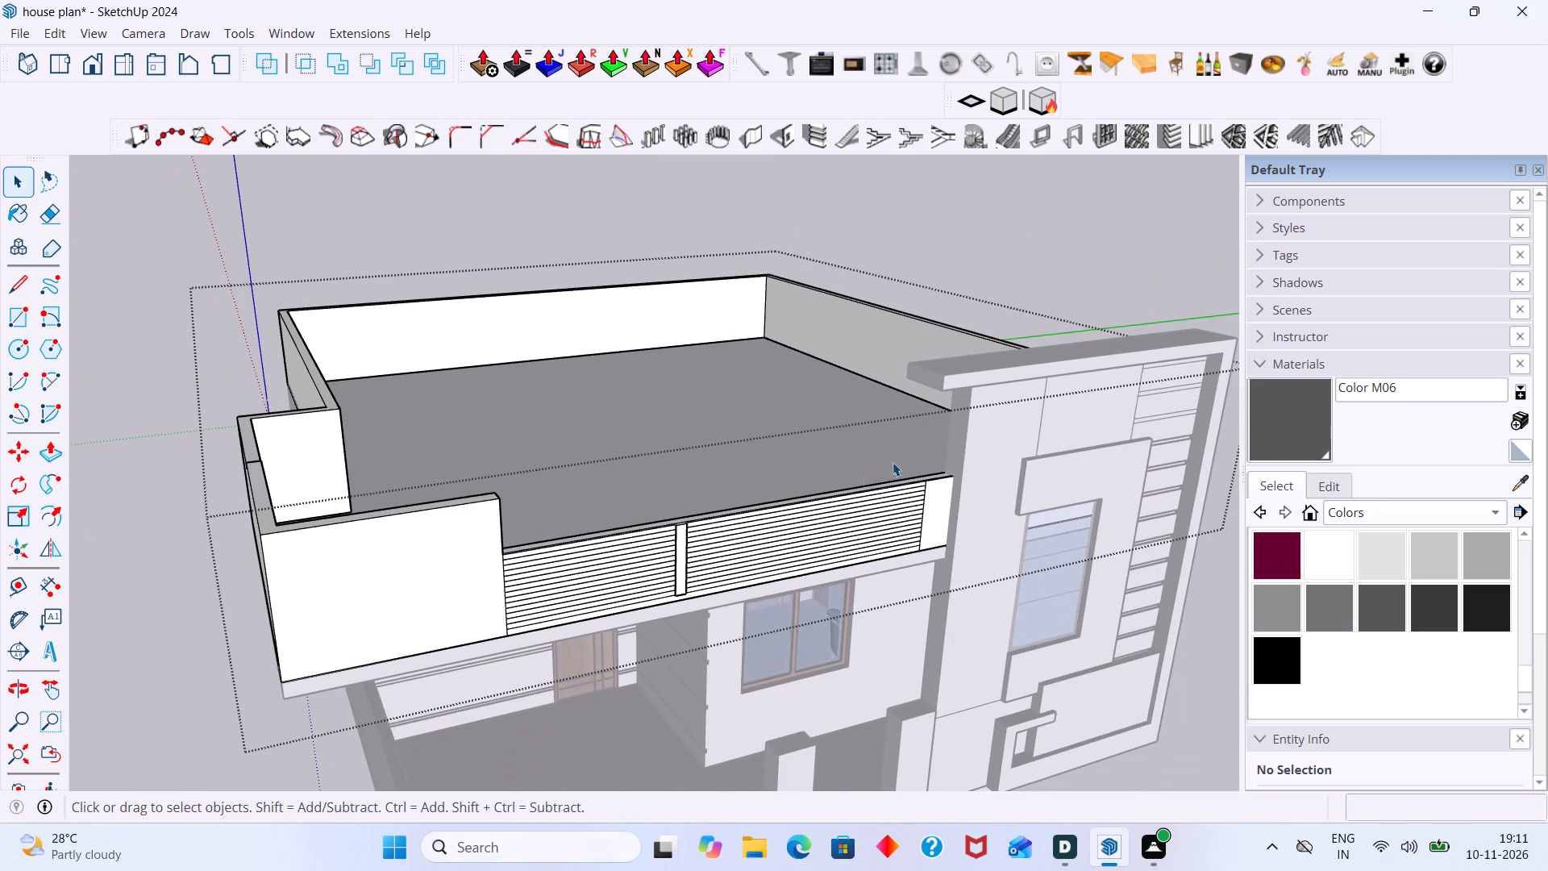
pyautogui.click(966, 277)
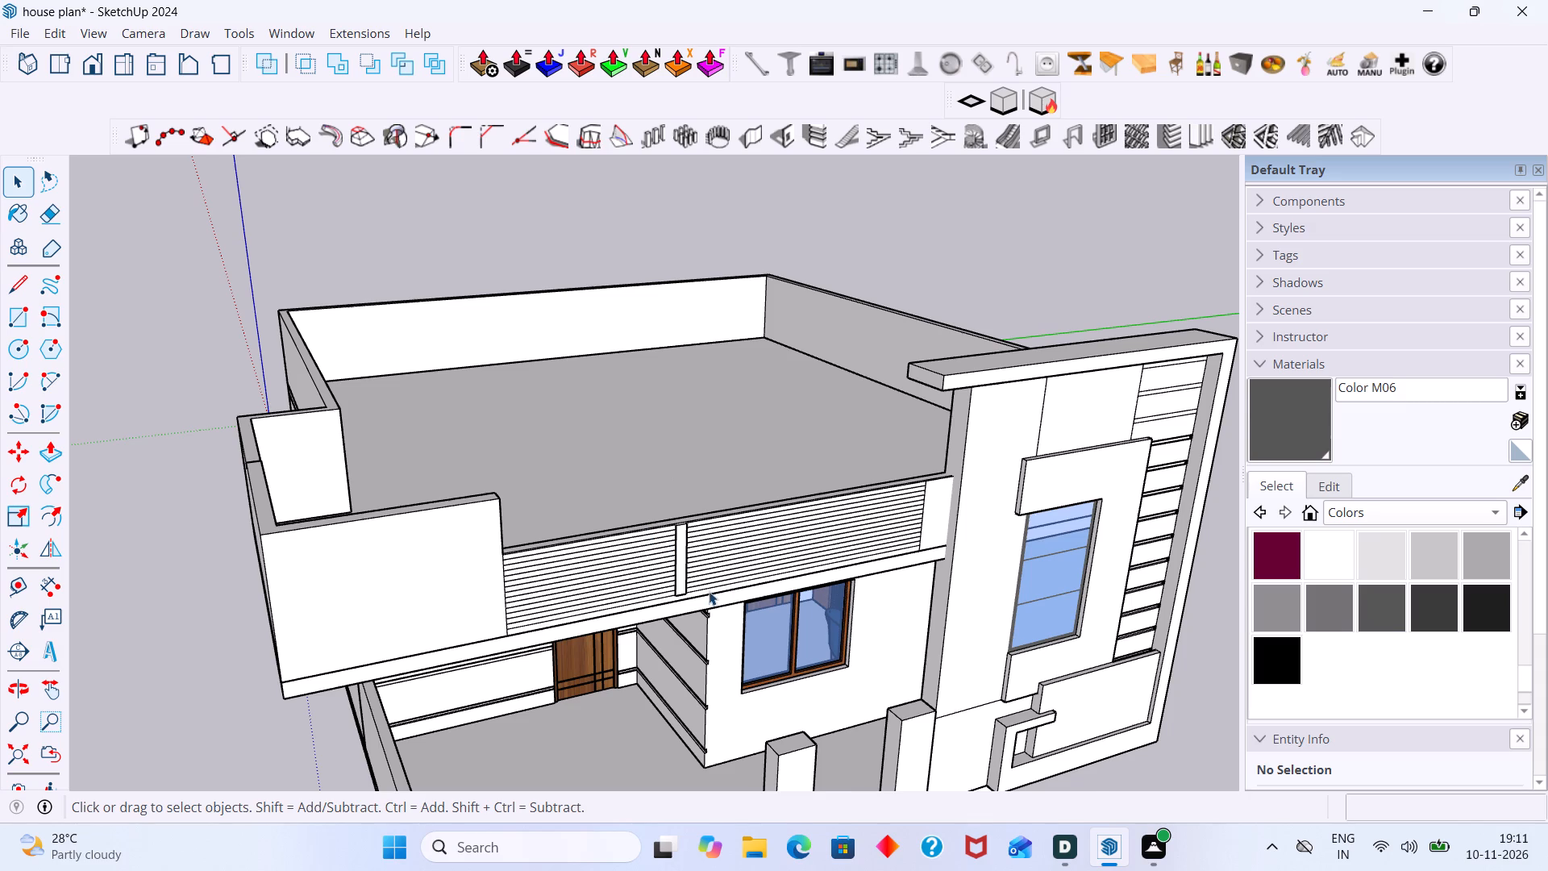
pyautogui.scroll(15, 708, 591)
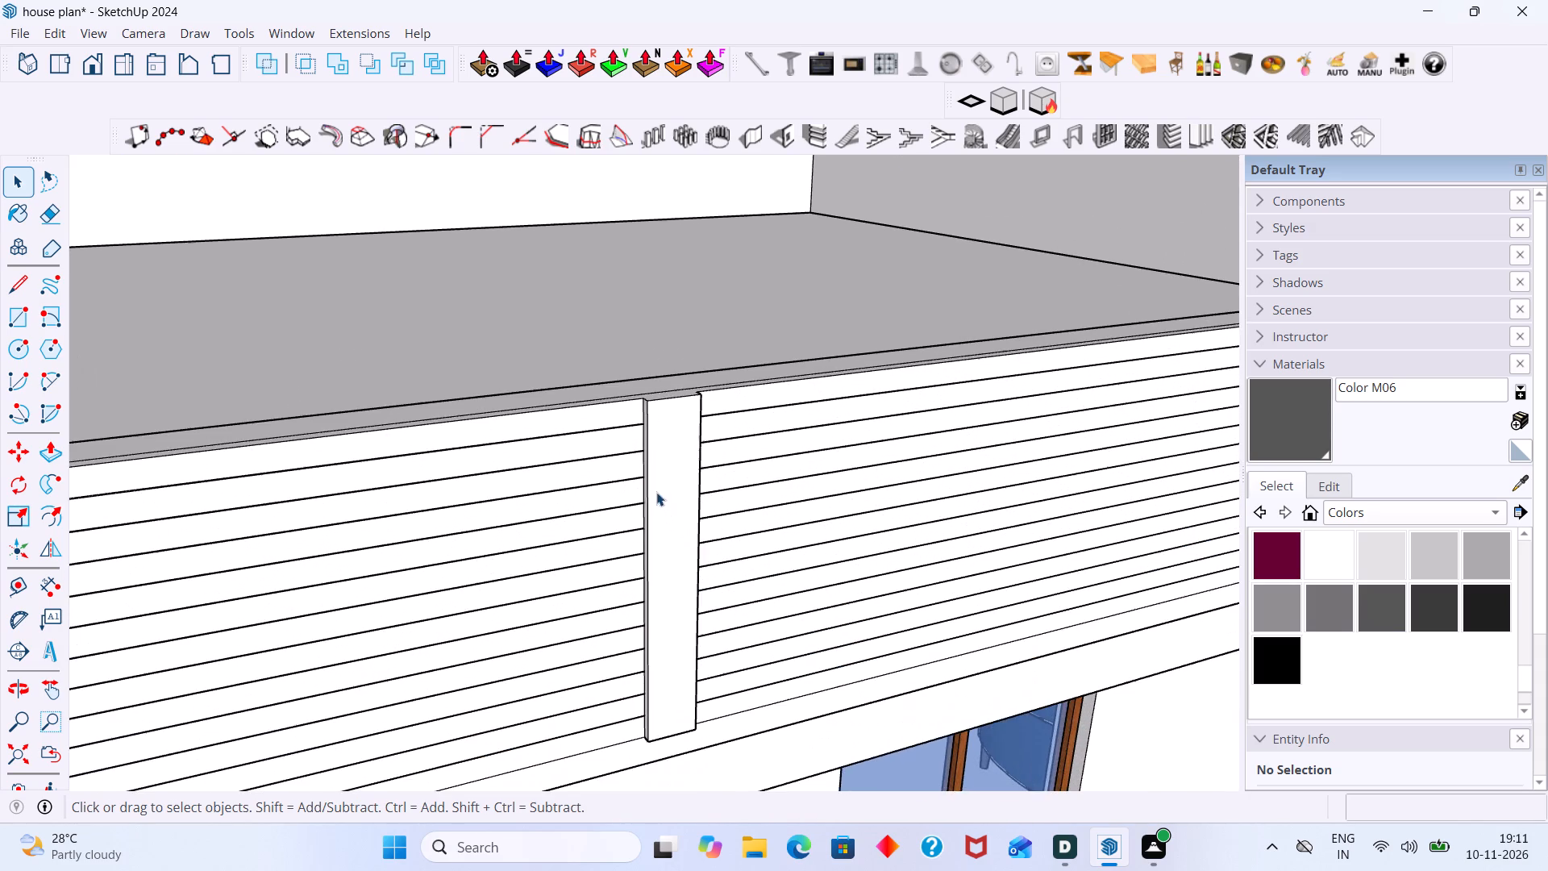
pyautogui.moveTo(653, 410); pyautogui.dragTo(597, 452, button='middle')
pyautogui.moveTo(647, 432); pyautogui.dragTo(630, 522, button='middle')
pyautogui.scroll(3, 664, 413)
pyautogui.moveTo(668, 405); pyautogui.dragTo(664, 490, button='middle')
pyautogui.scroll(1, 664, 490)
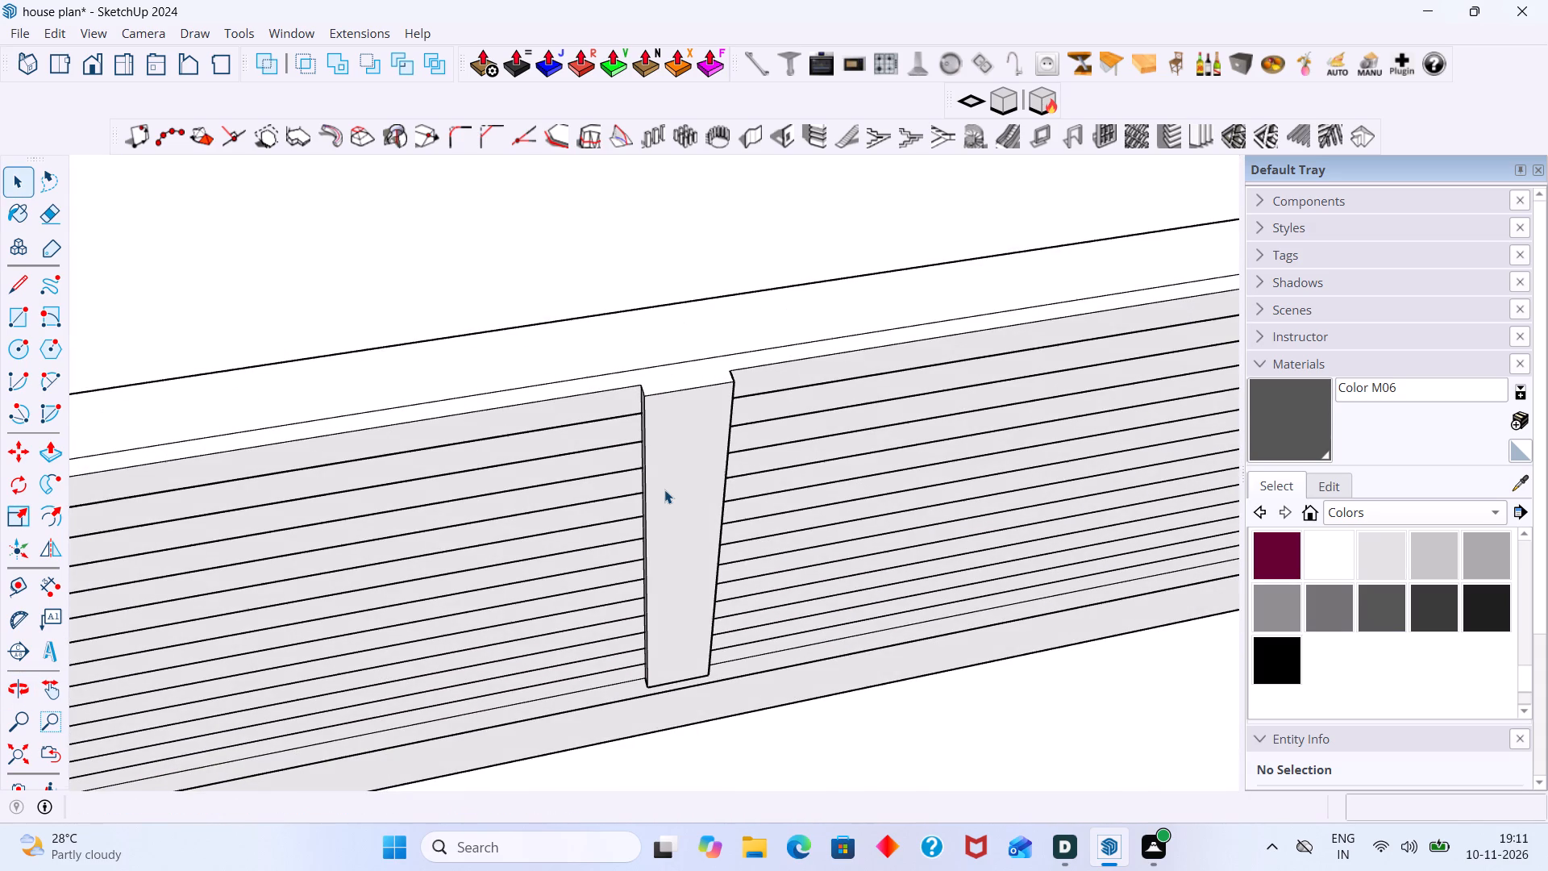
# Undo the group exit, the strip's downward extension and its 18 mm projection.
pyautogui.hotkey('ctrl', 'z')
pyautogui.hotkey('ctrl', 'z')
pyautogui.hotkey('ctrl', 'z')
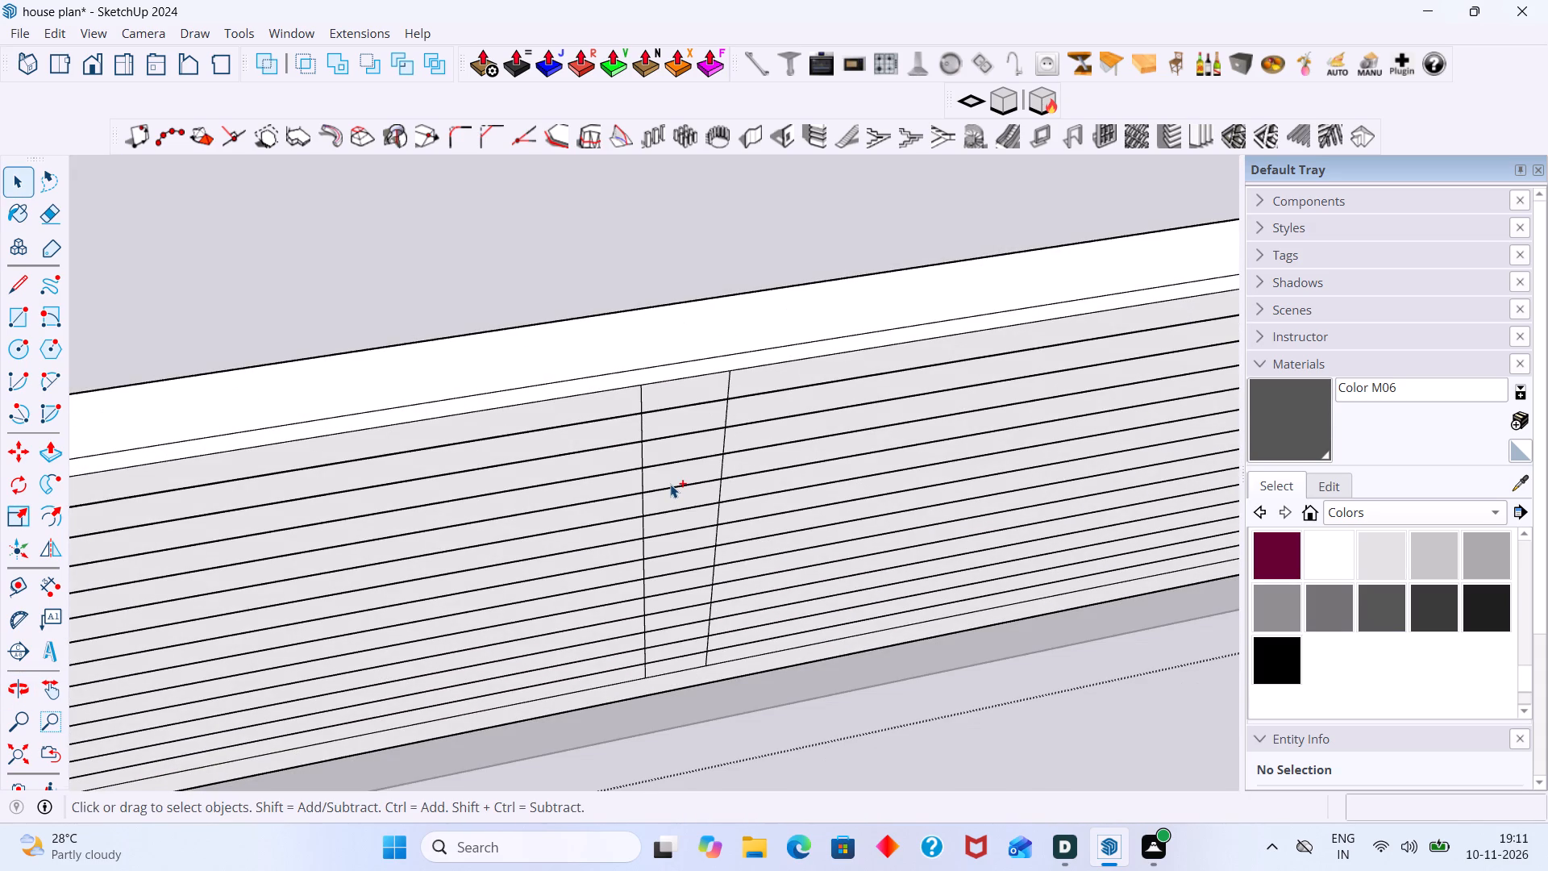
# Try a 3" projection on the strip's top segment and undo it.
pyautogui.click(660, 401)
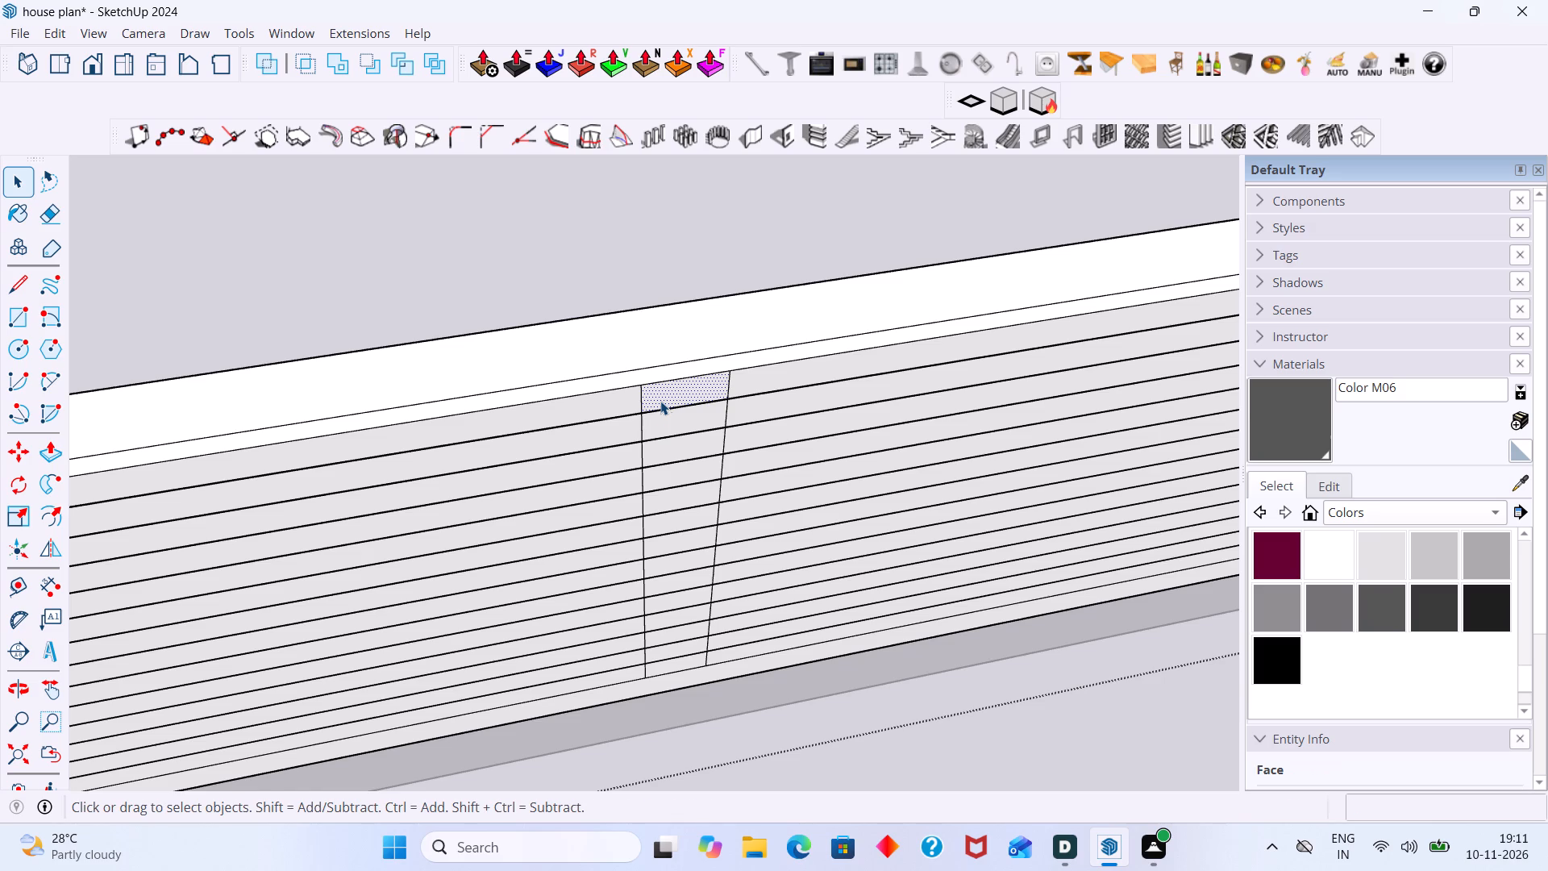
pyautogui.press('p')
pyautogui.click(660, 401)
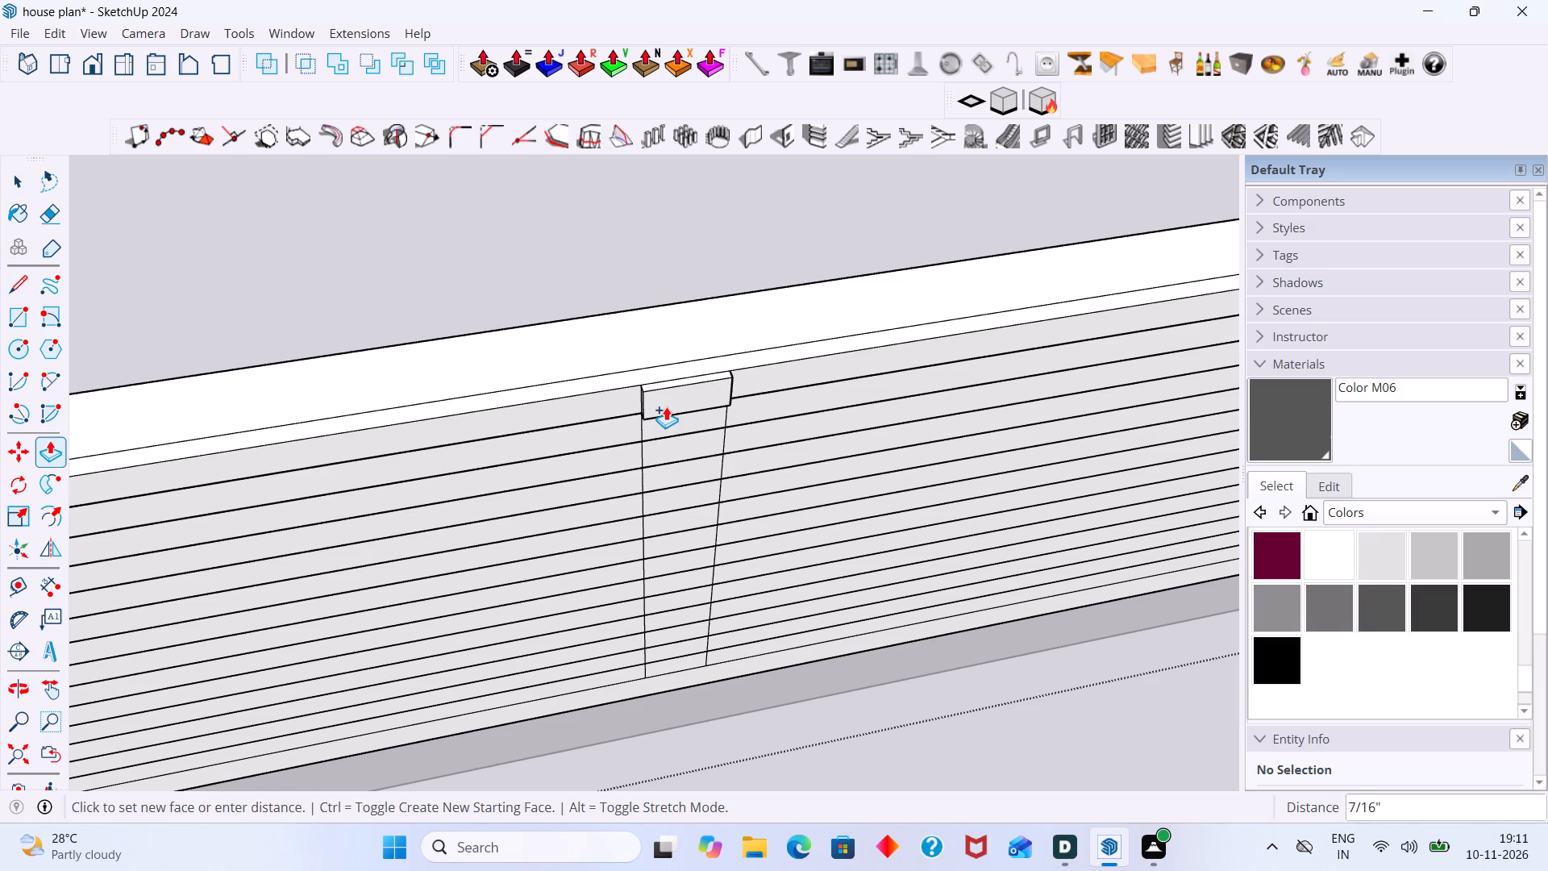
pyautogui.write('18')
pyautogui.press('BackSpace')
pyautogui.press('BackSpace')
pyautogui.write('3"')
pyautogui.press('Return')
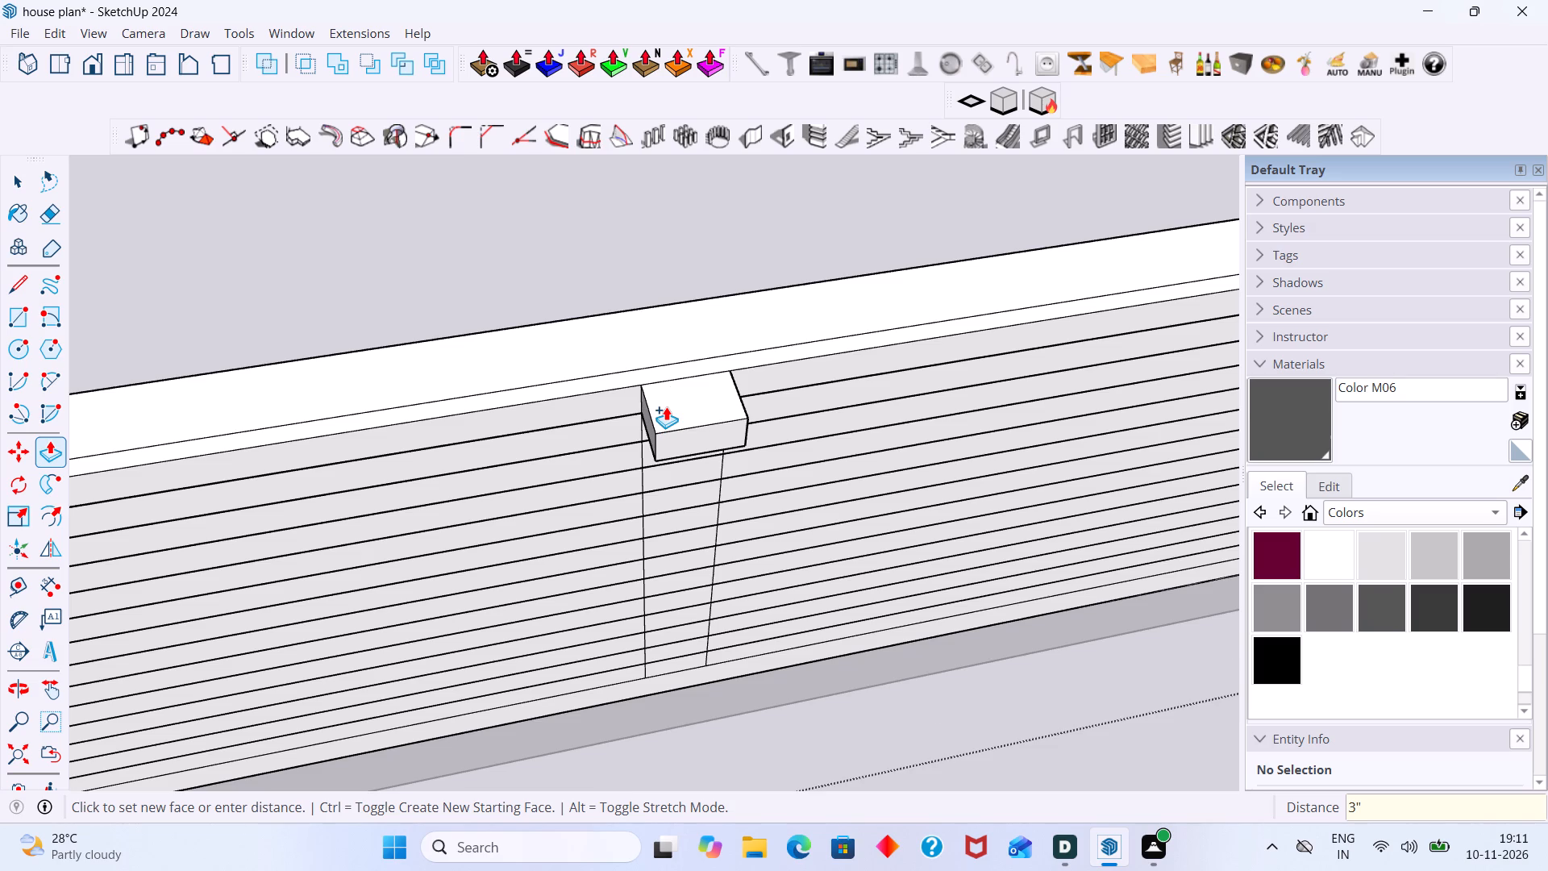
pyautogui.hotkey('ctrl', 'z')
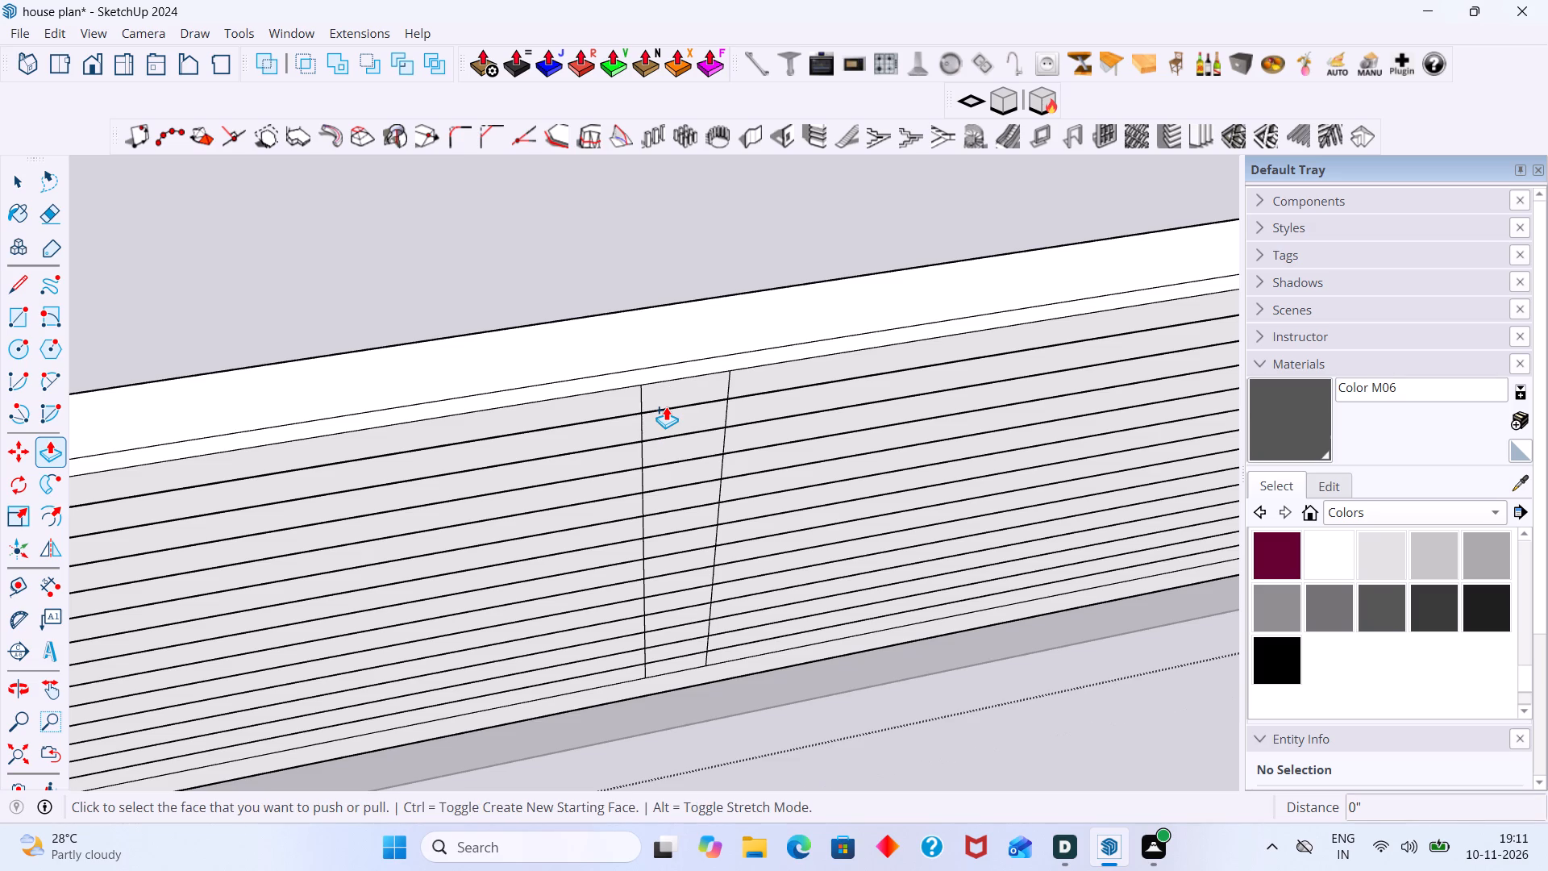
# Push/pull the strip's top segment 2" out from the grooved parapet panel.
pyautogui.click(712, 382)
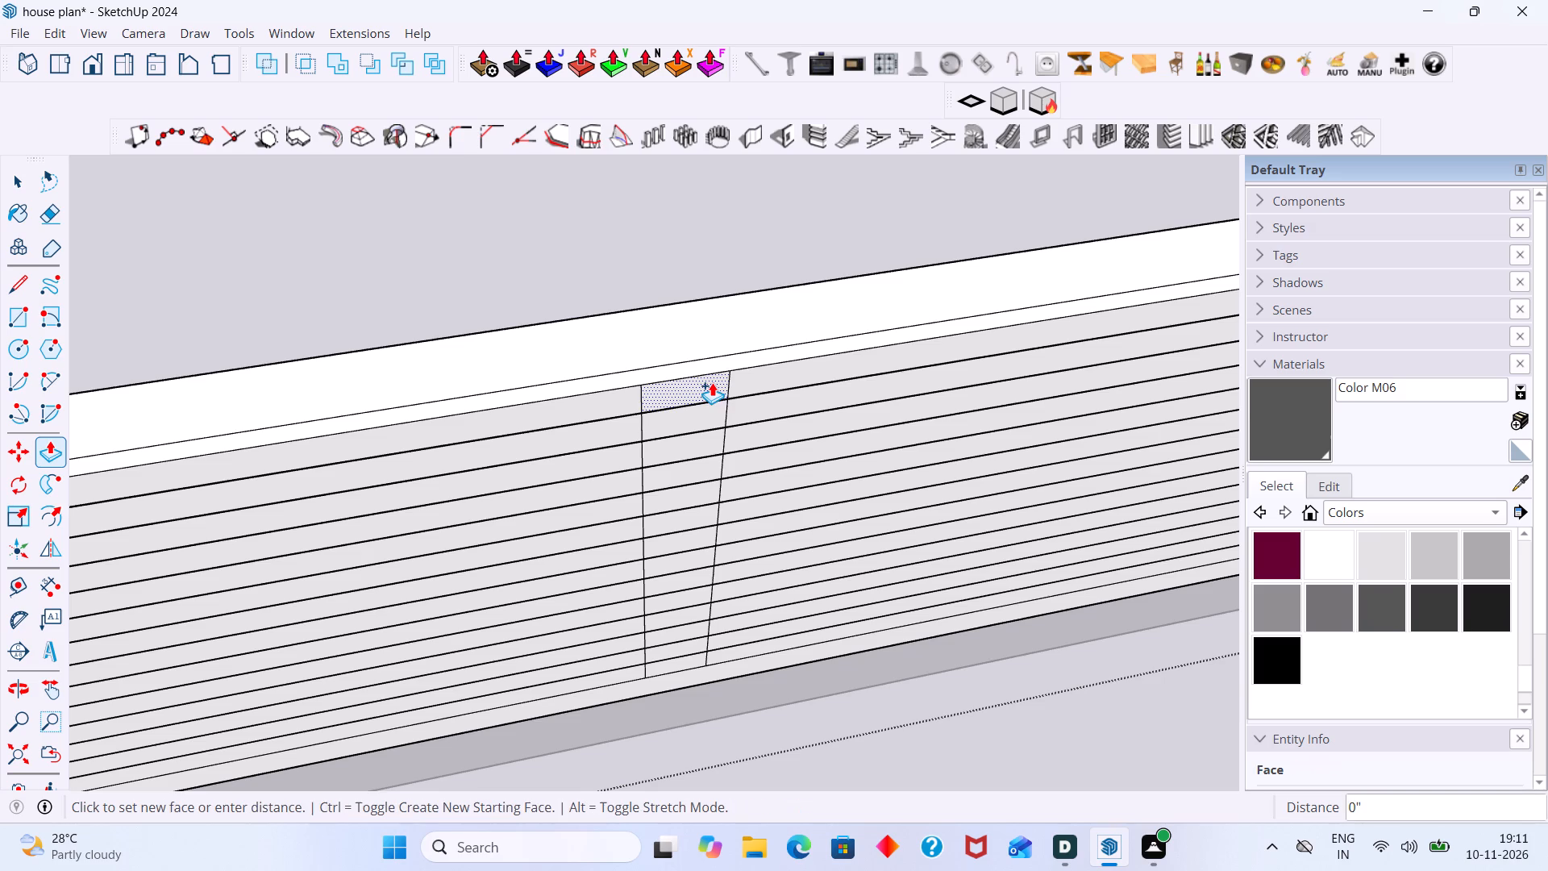
pyautogui.press('2')
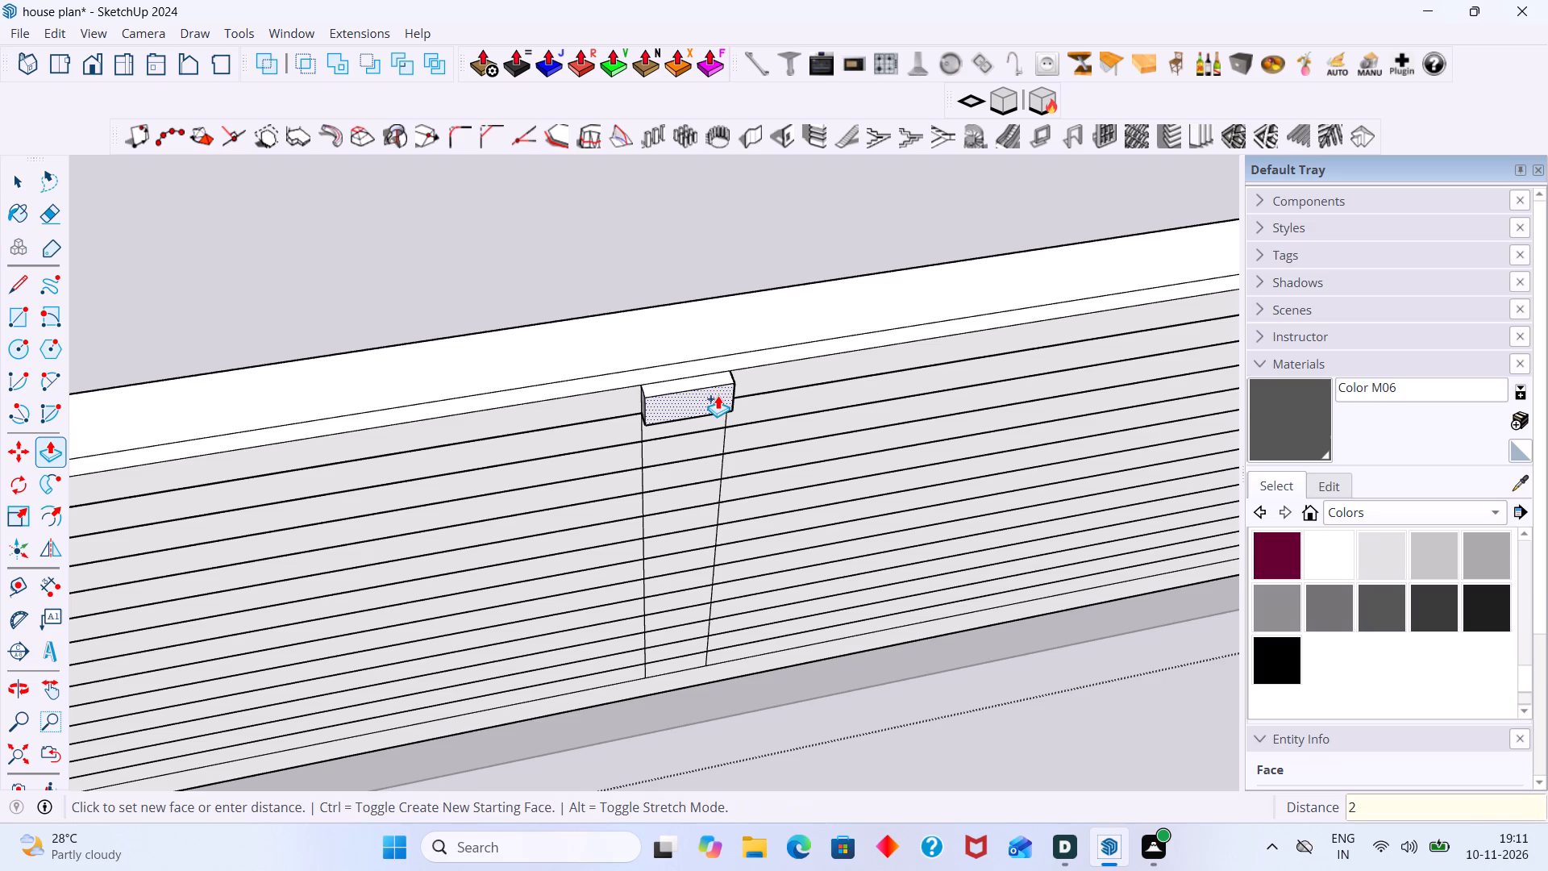
pyautogui.hotkey('shift', '"')
pyautogui.press('Return')
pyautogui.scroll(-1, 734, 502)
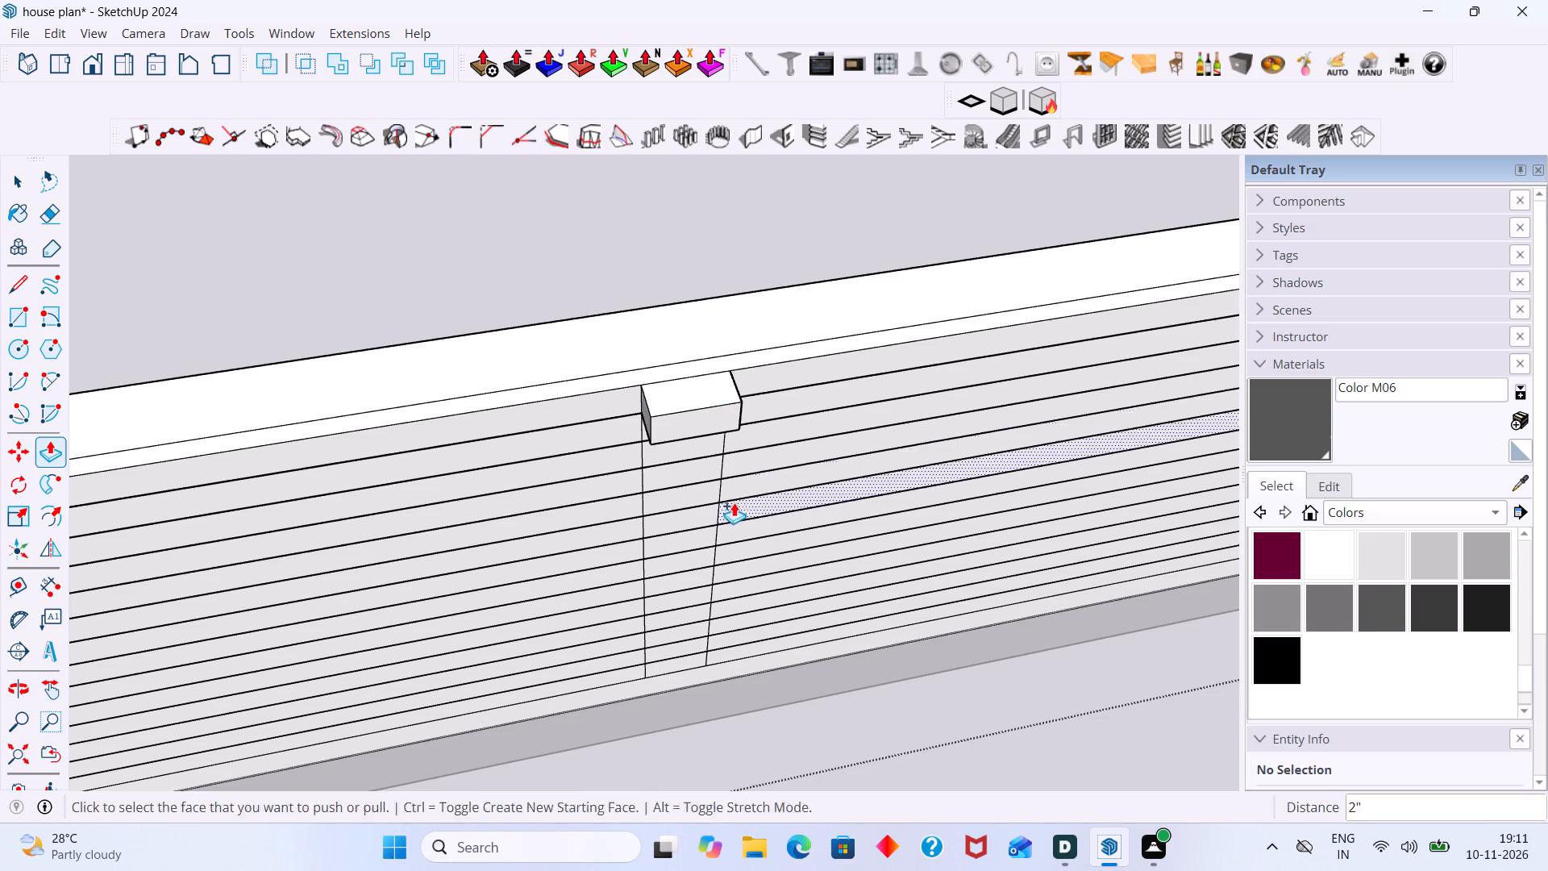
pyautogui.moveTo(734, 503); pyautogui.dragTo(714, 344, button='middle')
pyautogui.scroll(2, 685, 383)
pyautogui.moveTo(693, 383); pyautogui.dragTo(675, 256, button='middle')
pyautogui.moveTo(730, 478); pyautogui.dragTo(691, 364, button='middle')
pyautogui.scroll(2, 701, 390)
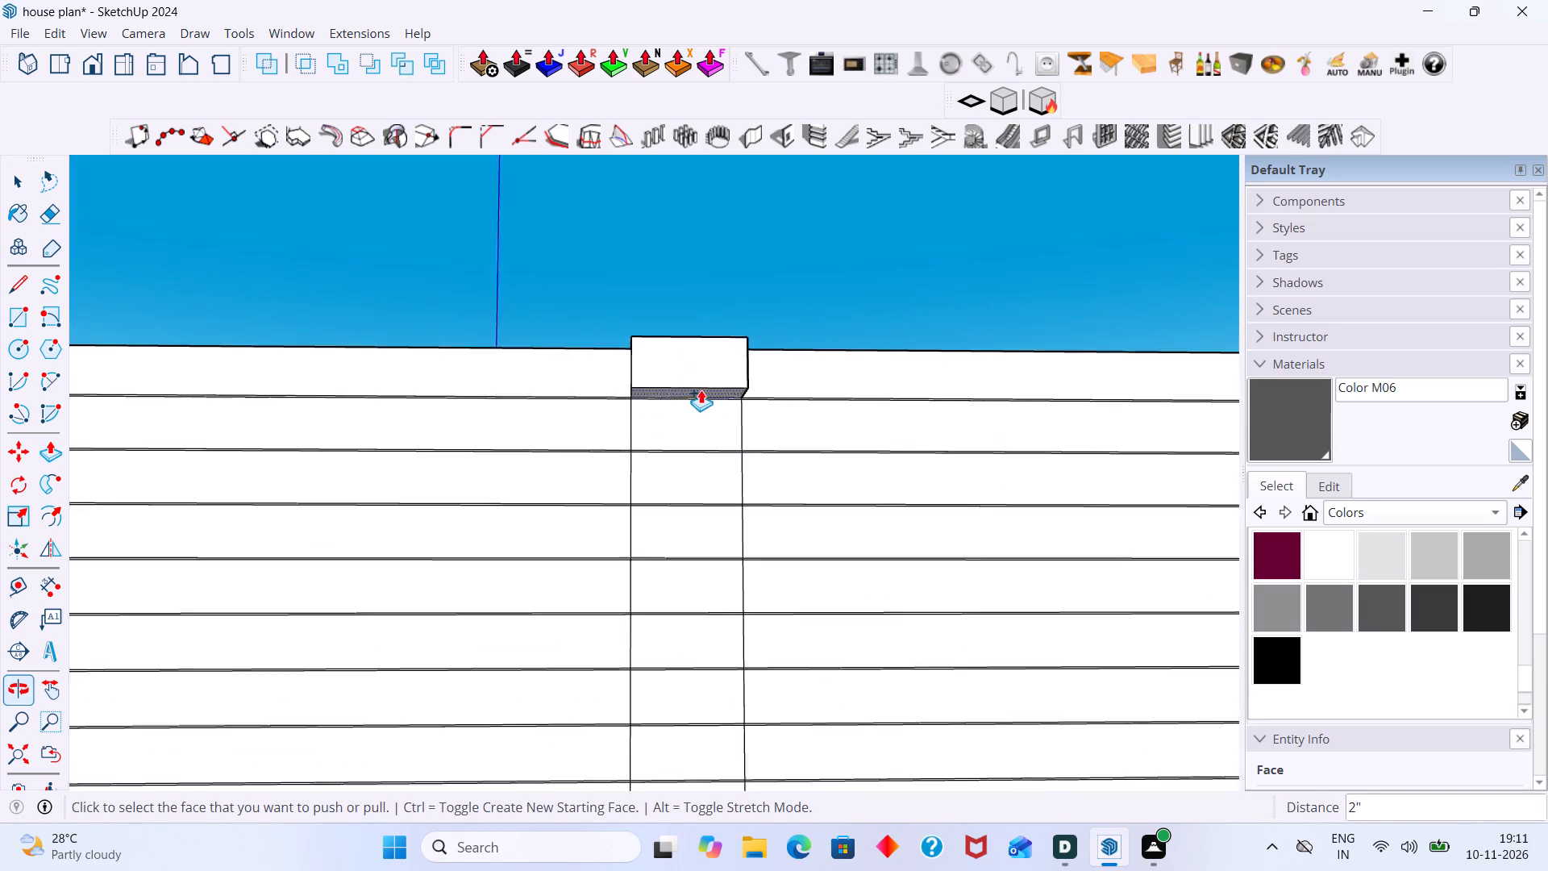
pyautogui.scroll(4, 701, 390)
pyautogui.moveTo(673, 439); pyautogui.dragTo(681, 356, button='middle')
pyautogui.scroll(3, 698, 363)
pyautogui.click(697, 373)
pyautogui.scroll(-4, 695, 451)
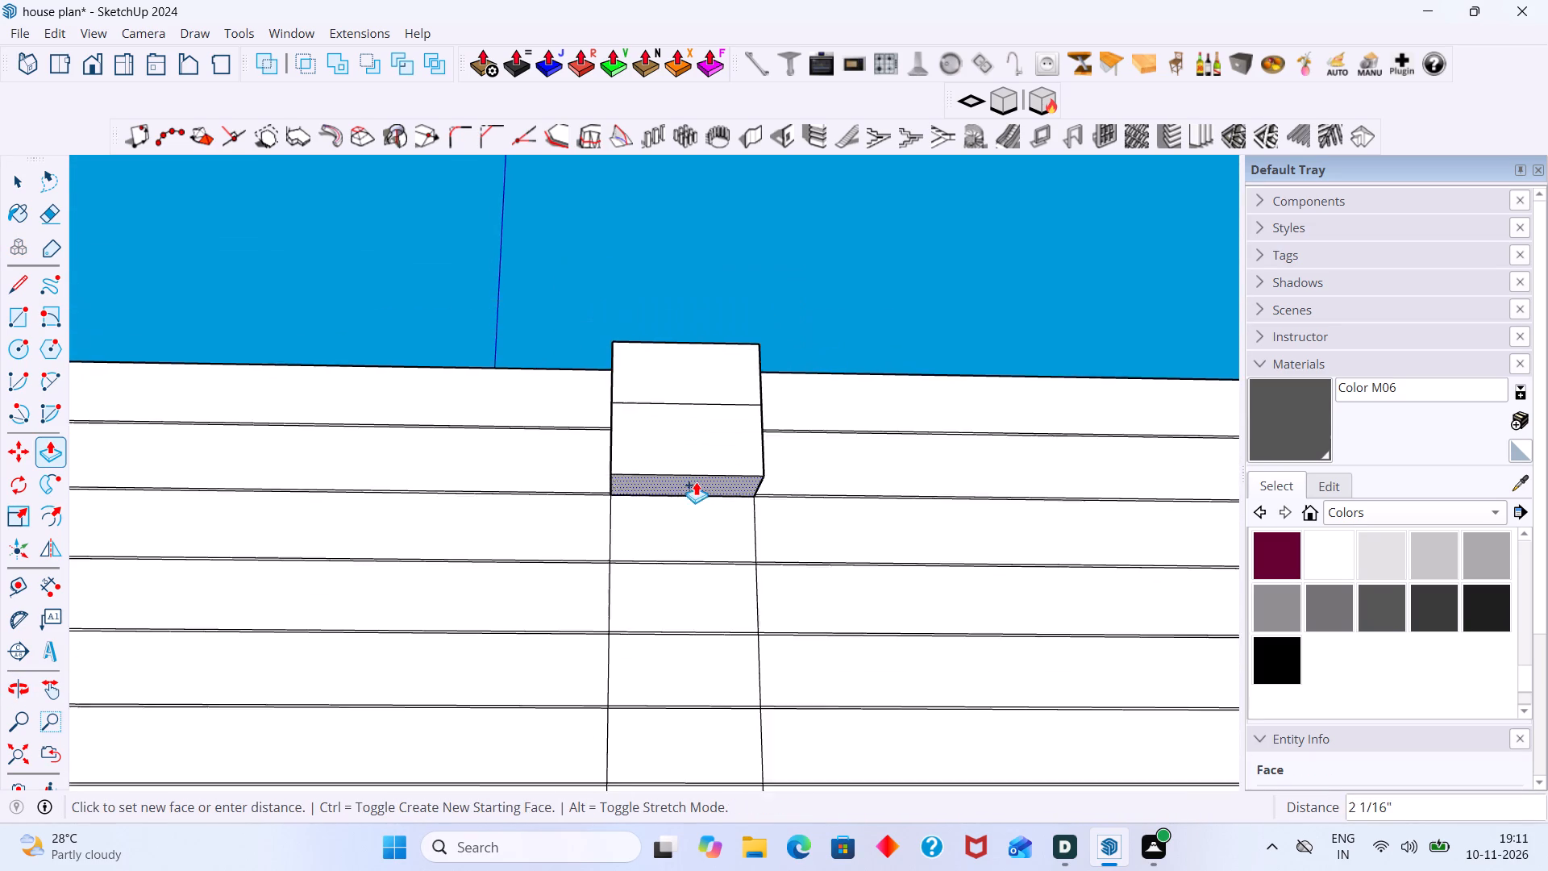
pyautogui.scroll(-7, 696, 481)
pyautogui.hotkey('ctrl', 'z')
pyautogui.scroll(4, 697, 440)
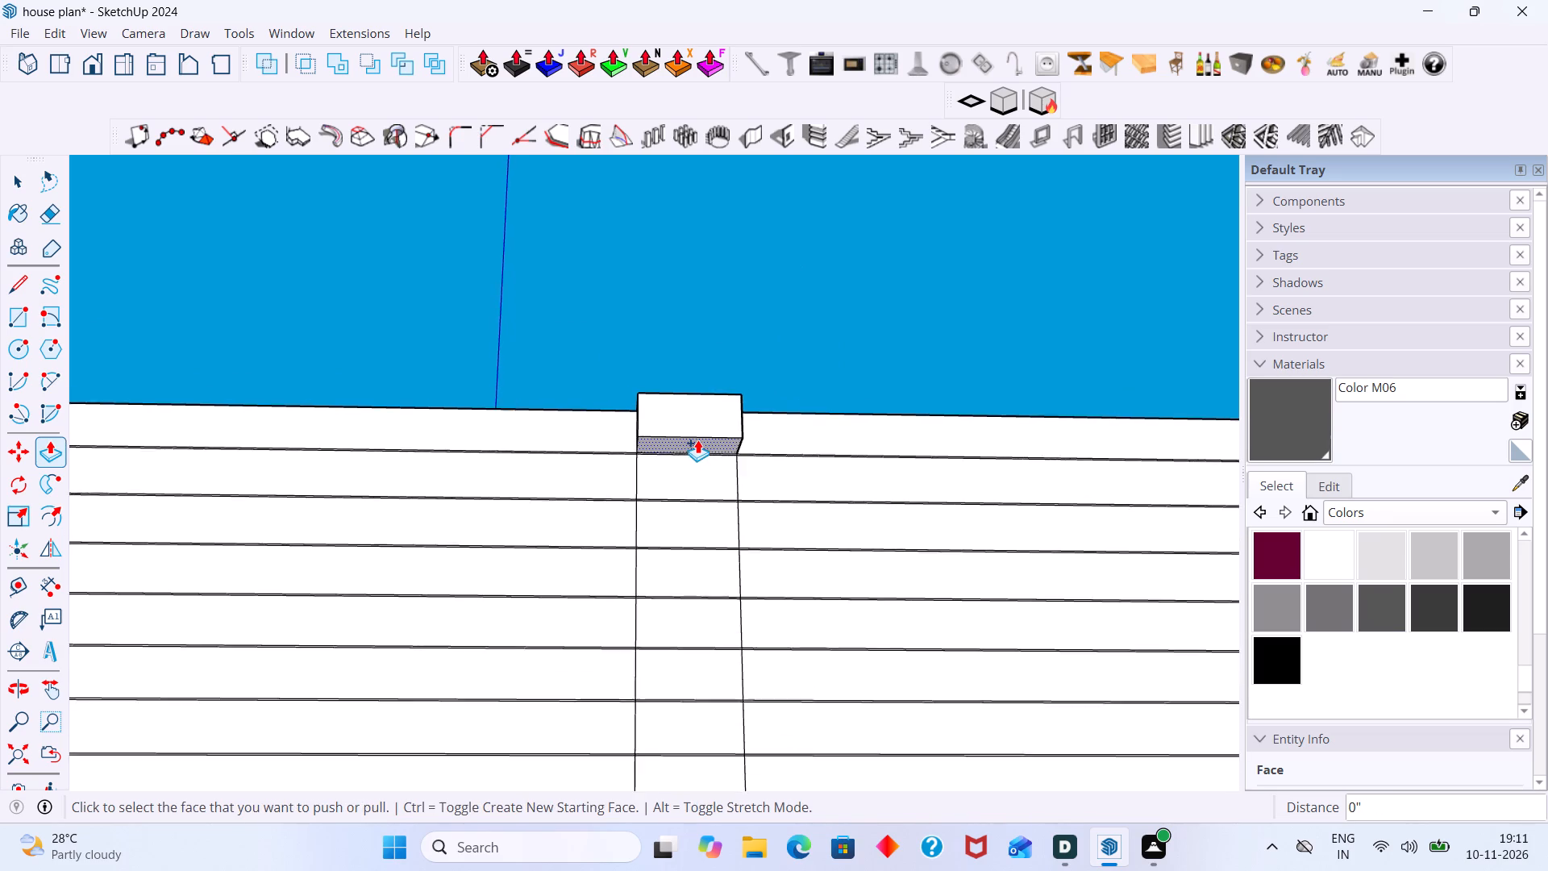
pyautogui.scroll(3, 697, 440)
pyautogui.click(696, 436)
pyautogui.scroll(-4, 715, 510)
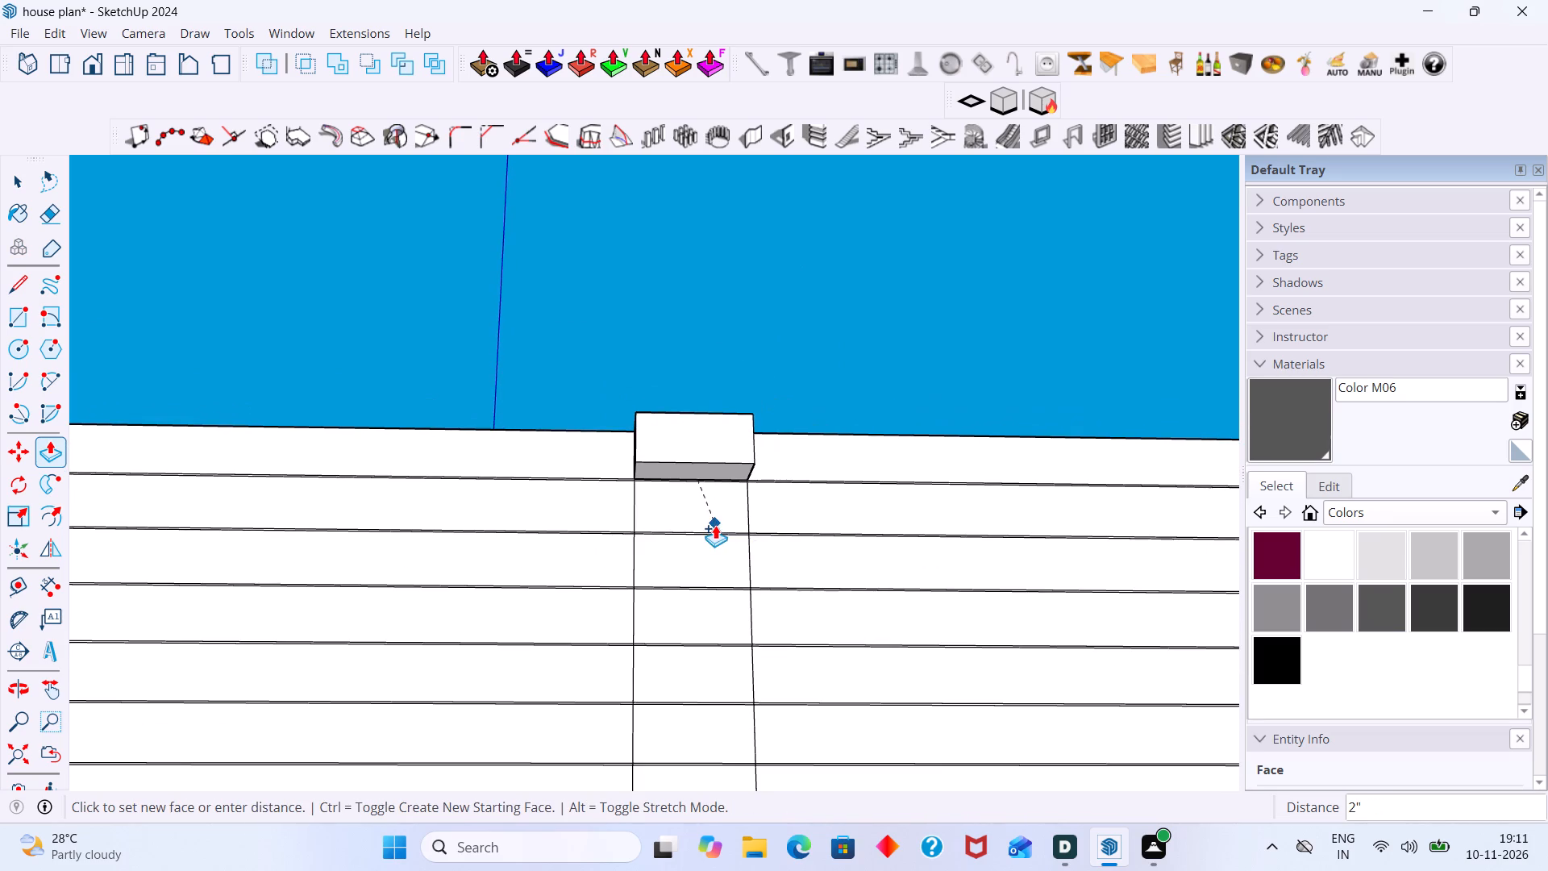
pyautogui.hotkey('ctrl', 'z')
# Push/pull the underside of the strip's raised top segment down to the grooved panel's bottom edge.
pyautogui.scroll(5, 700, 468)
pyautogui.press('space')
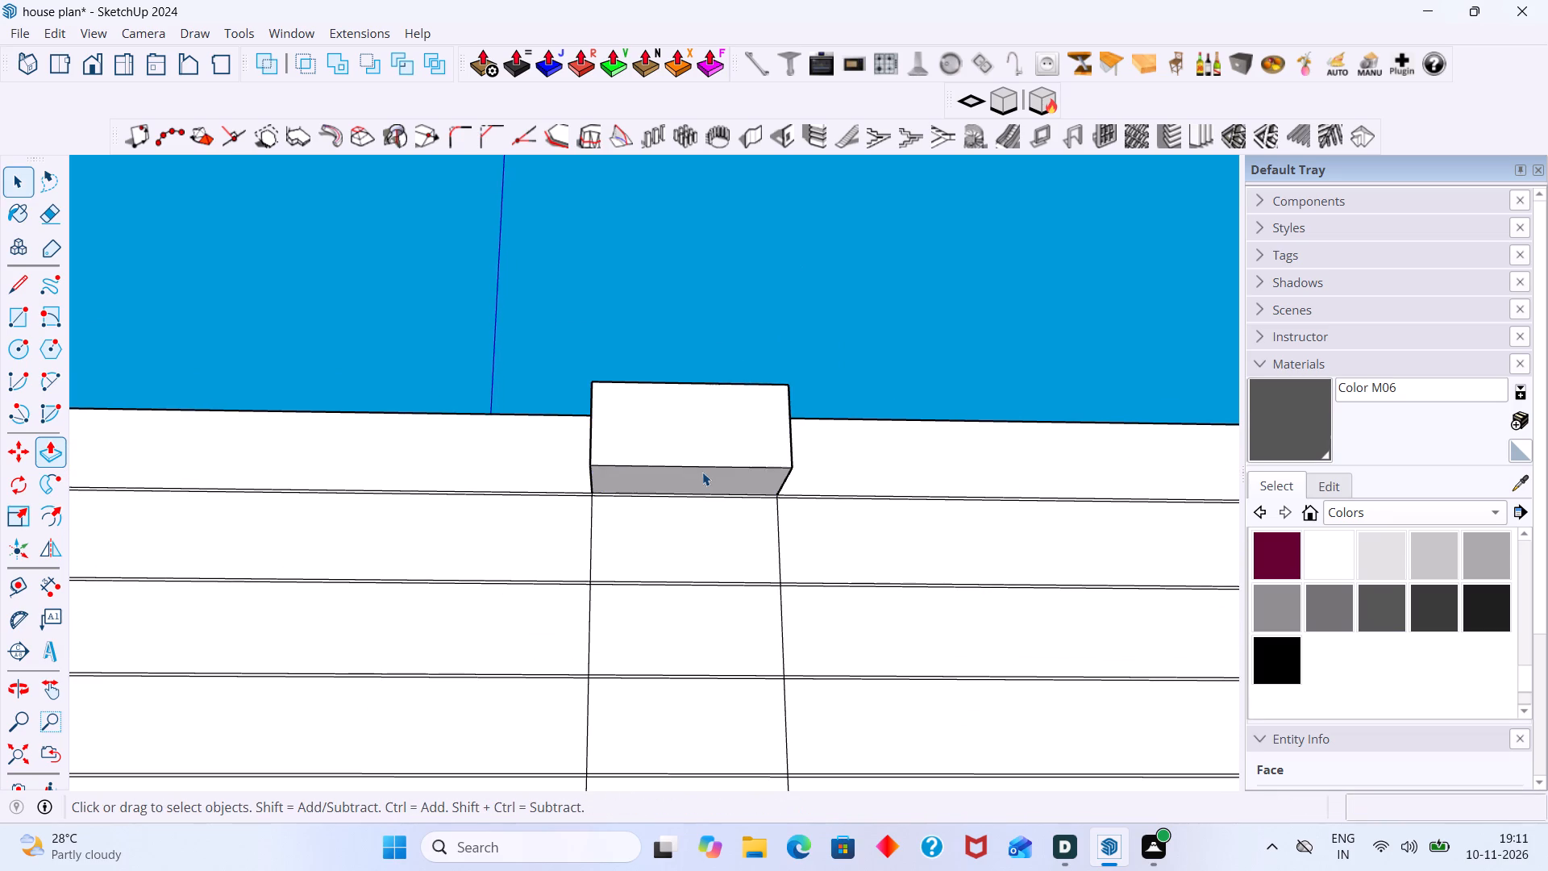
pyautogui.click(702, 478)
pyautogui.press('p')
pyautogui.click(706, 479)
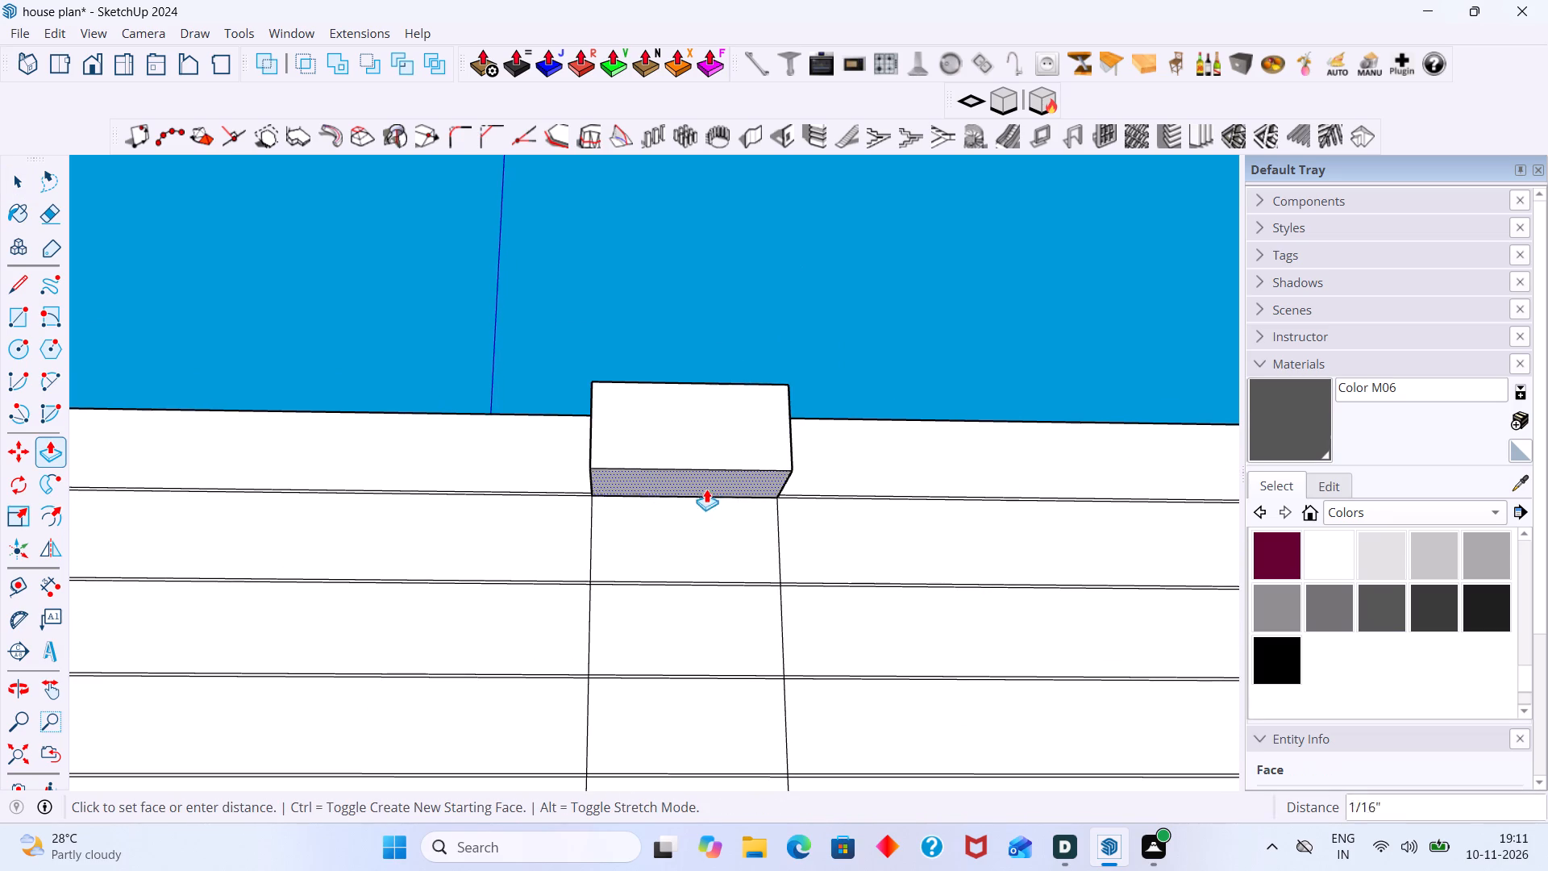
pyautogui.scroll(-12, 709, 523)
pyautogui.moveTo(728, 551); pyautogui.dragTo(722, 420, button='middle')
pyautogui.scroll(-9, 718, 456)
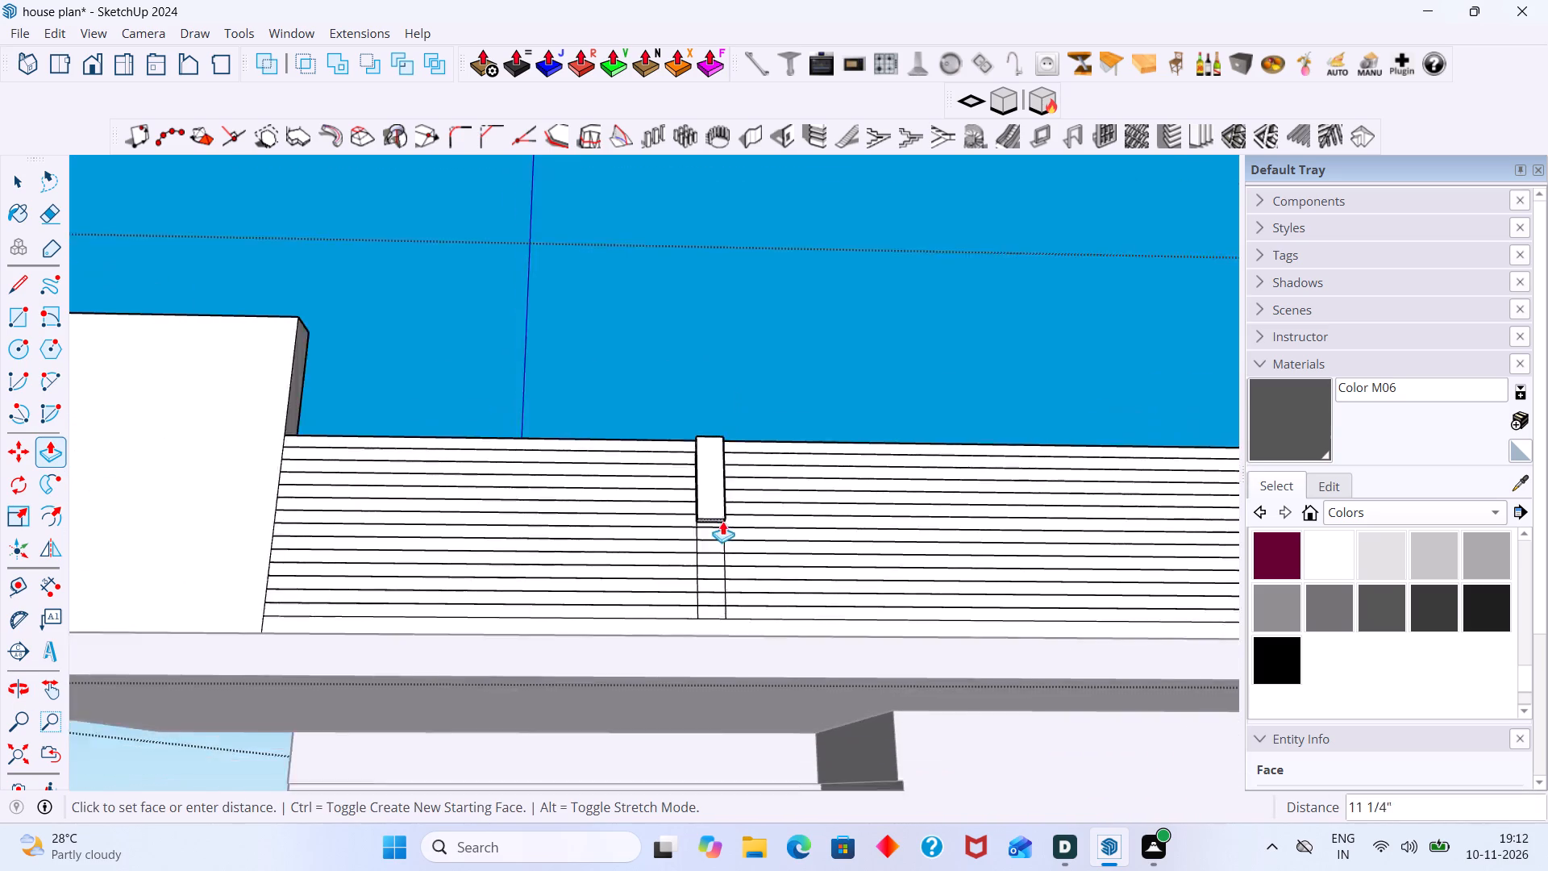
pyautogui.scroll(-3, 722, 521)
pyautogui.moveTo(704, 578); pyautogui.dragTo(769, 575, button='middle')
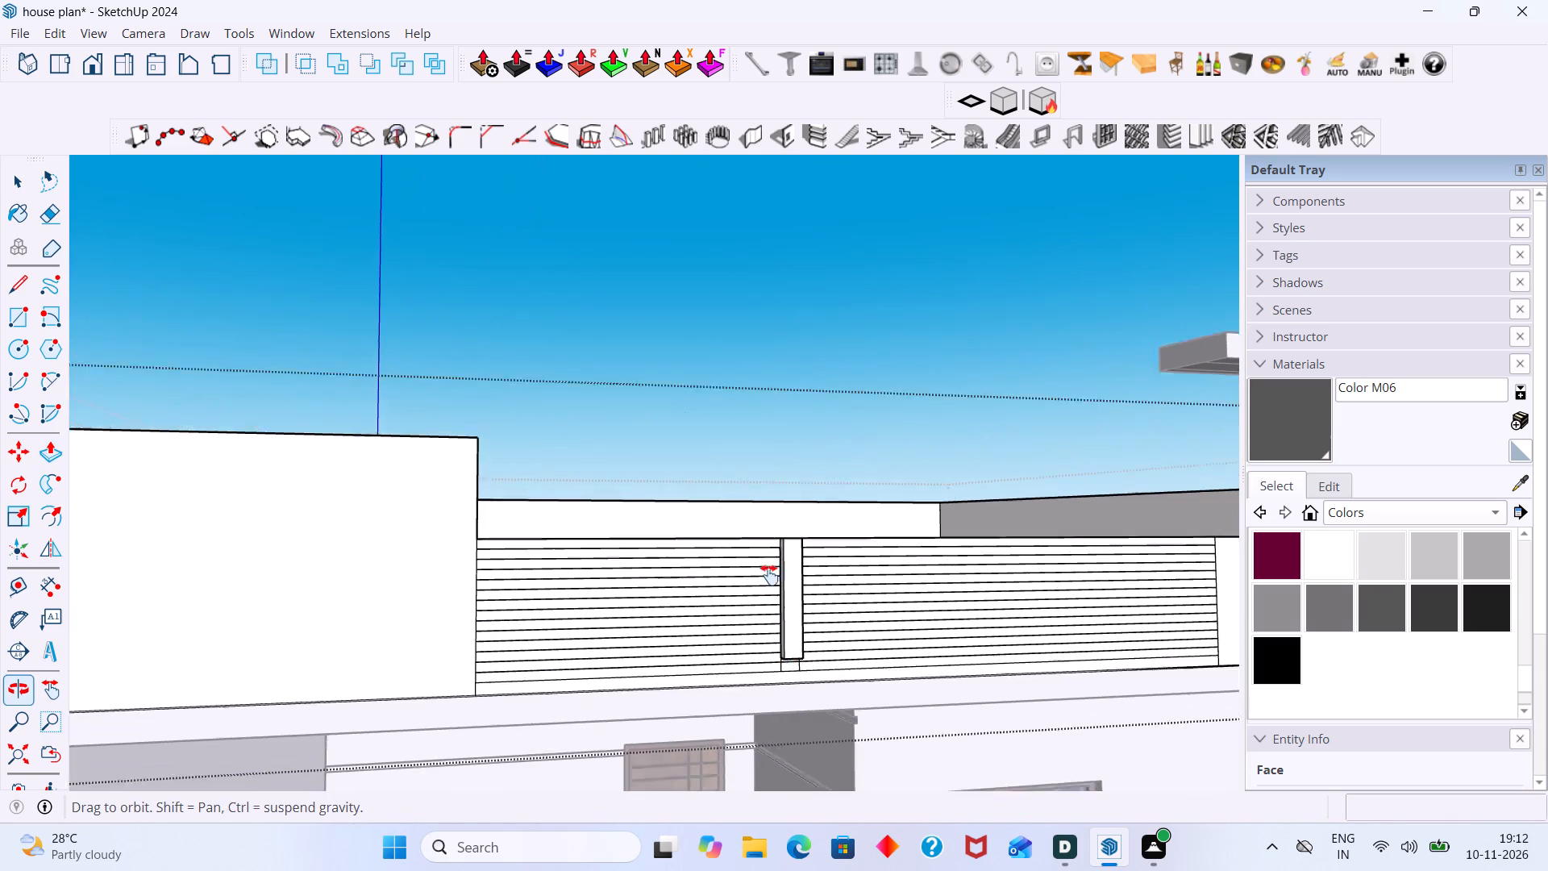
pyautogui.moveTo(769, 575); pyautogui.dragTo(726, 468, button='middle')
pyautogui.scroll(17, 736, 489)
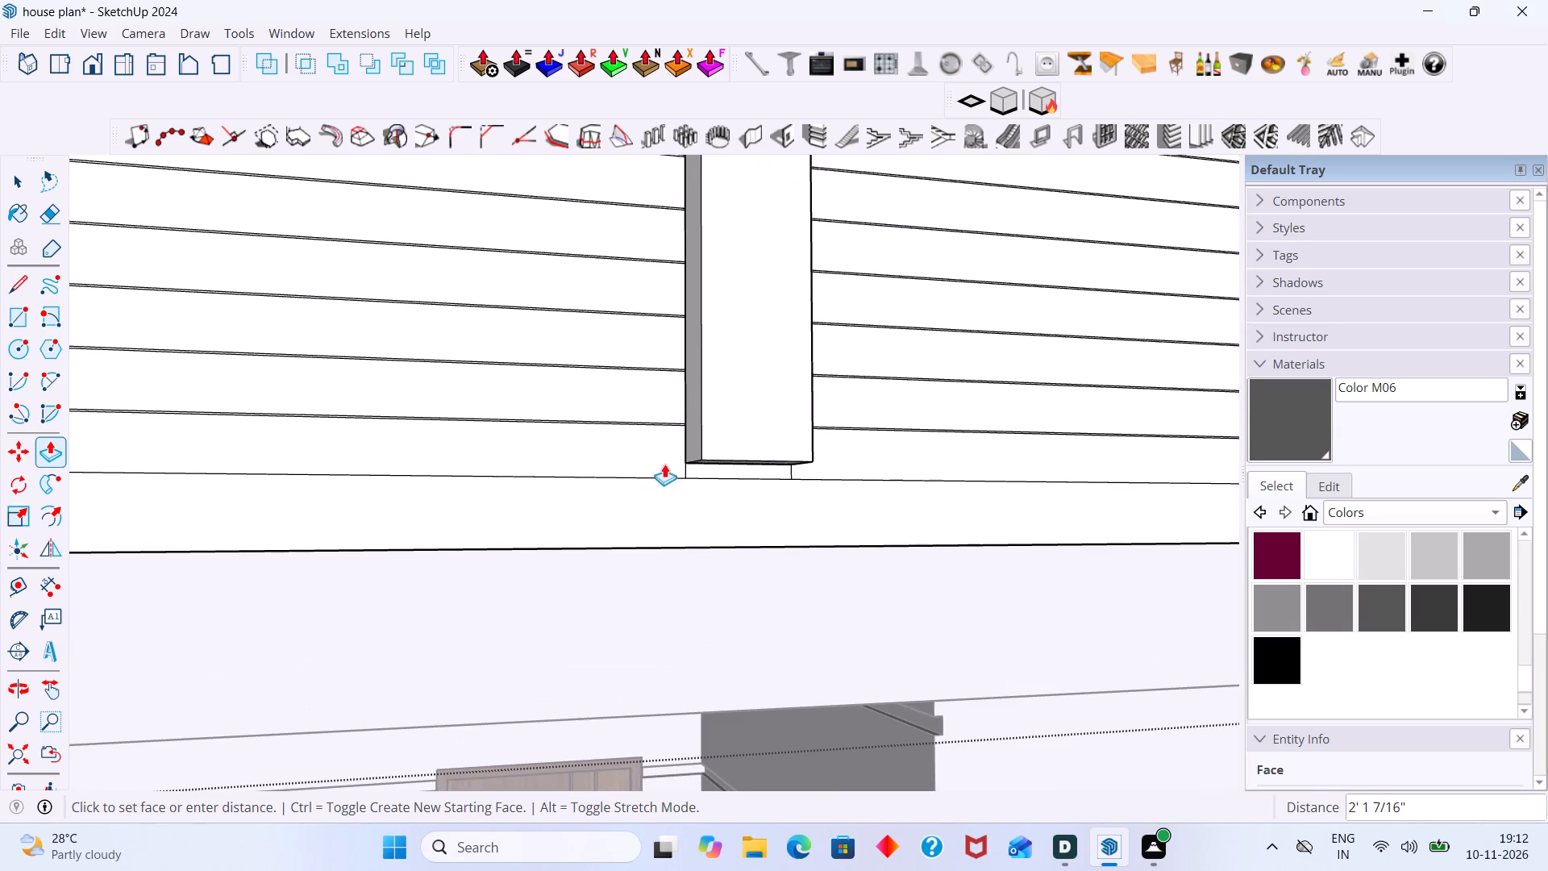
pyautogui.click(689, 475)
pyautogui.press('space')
# Exit the parapet group and examine the full-height strip on the grooved panel from the front and above.
pyautogui.scroll(-2, 722, 431)
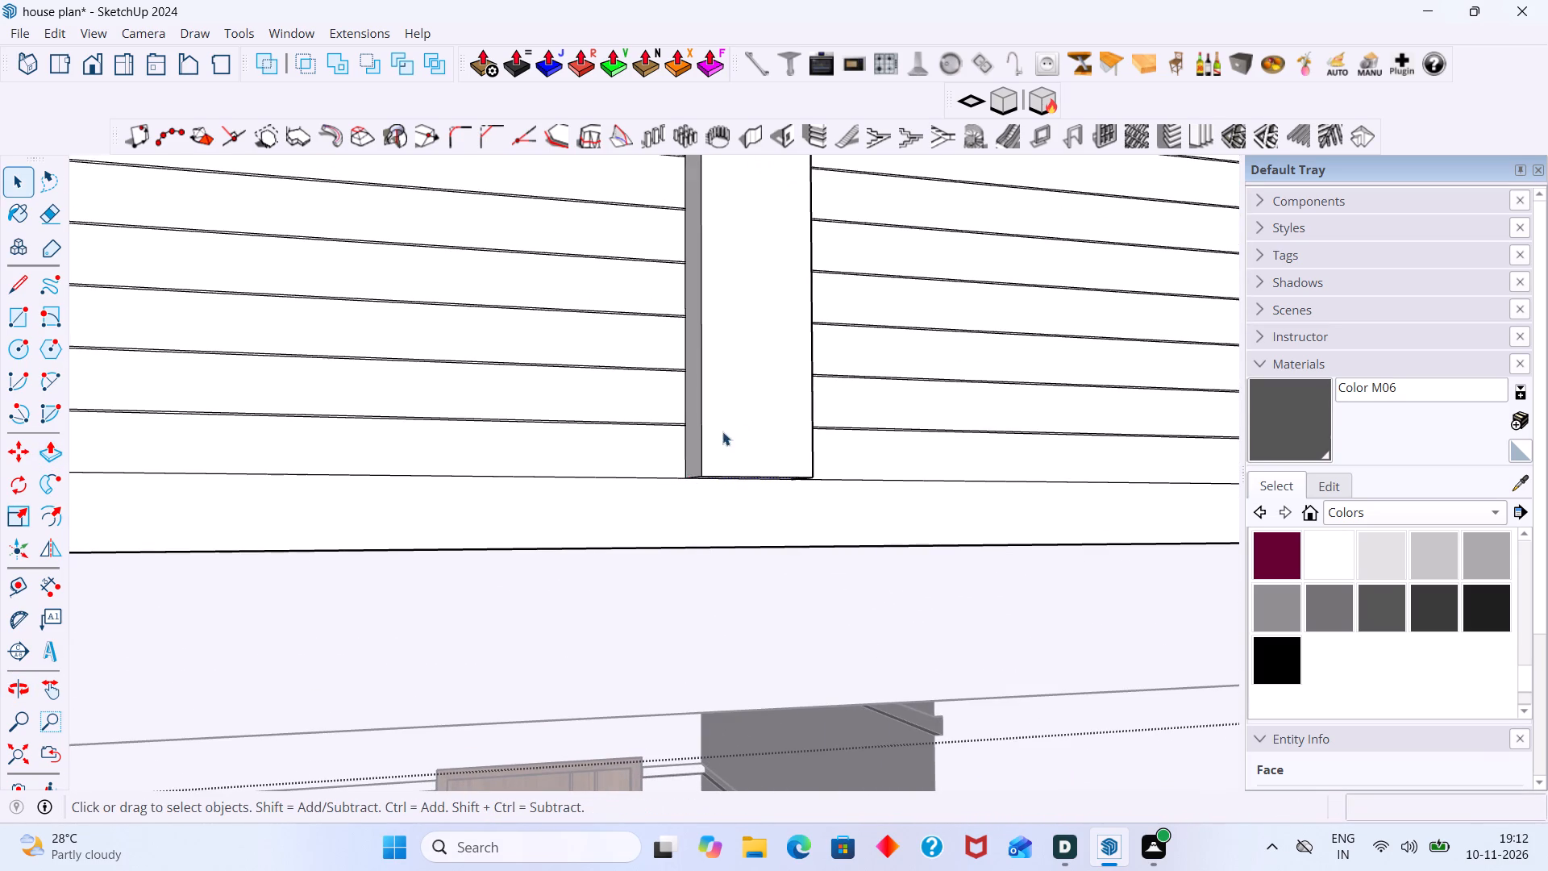
pyautogui.scroll(-8, 722, 431)
pyautogui.scroll(1, 749, 429)
pyautogui.scroll(-17, 747, 427)
pyautogui.moveTo(769, 431); pyautogui.dragTo(739, 527, button='middle')
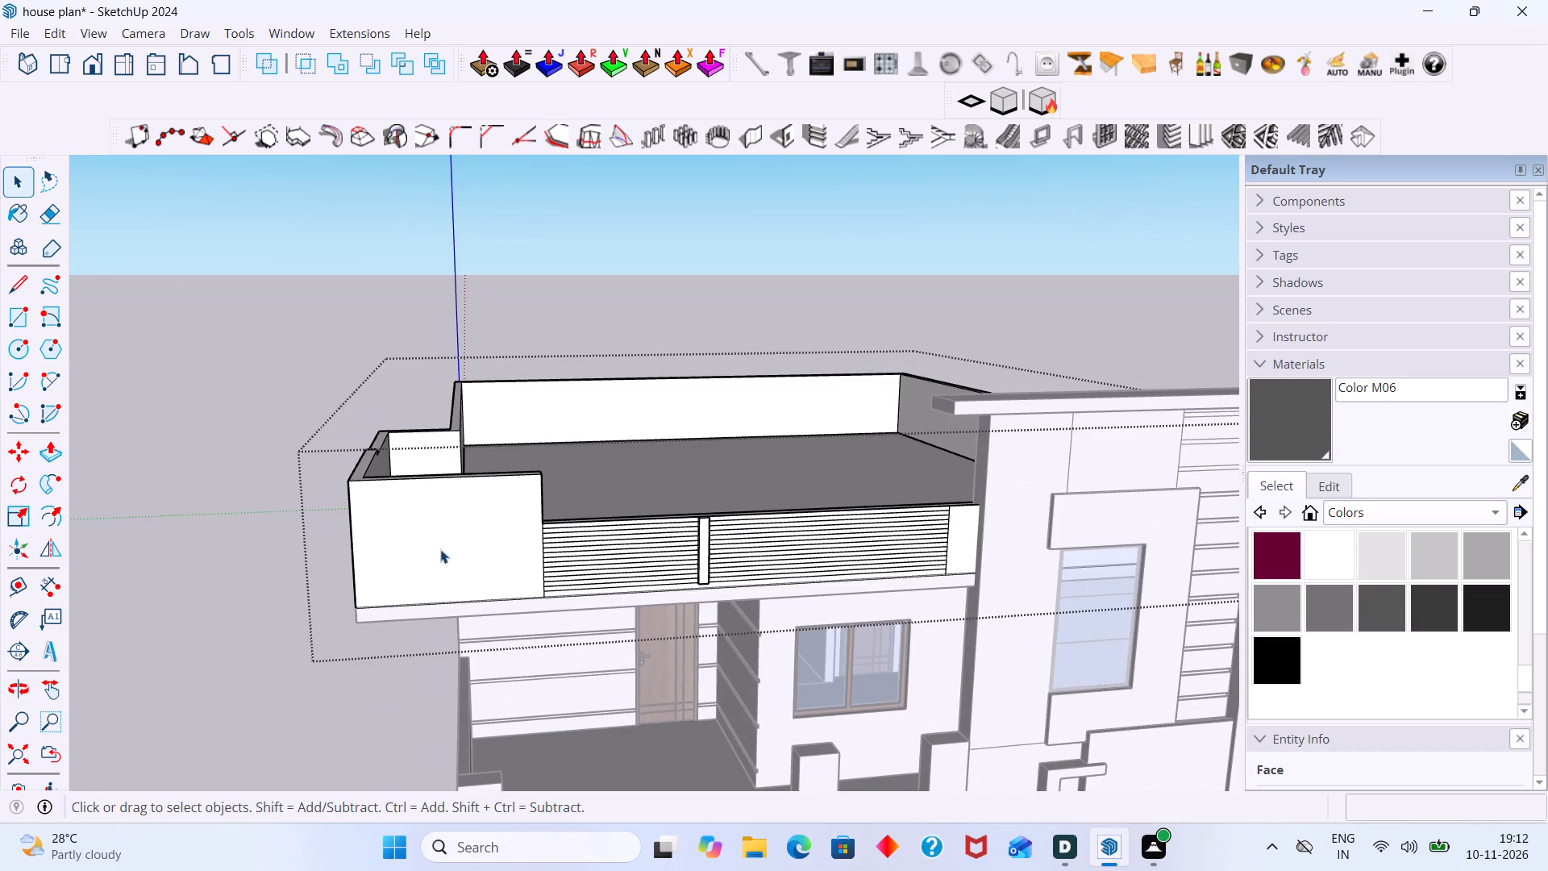
pyautogui.click(340, 323)
pyautogui.scroll(12, 683, 488)
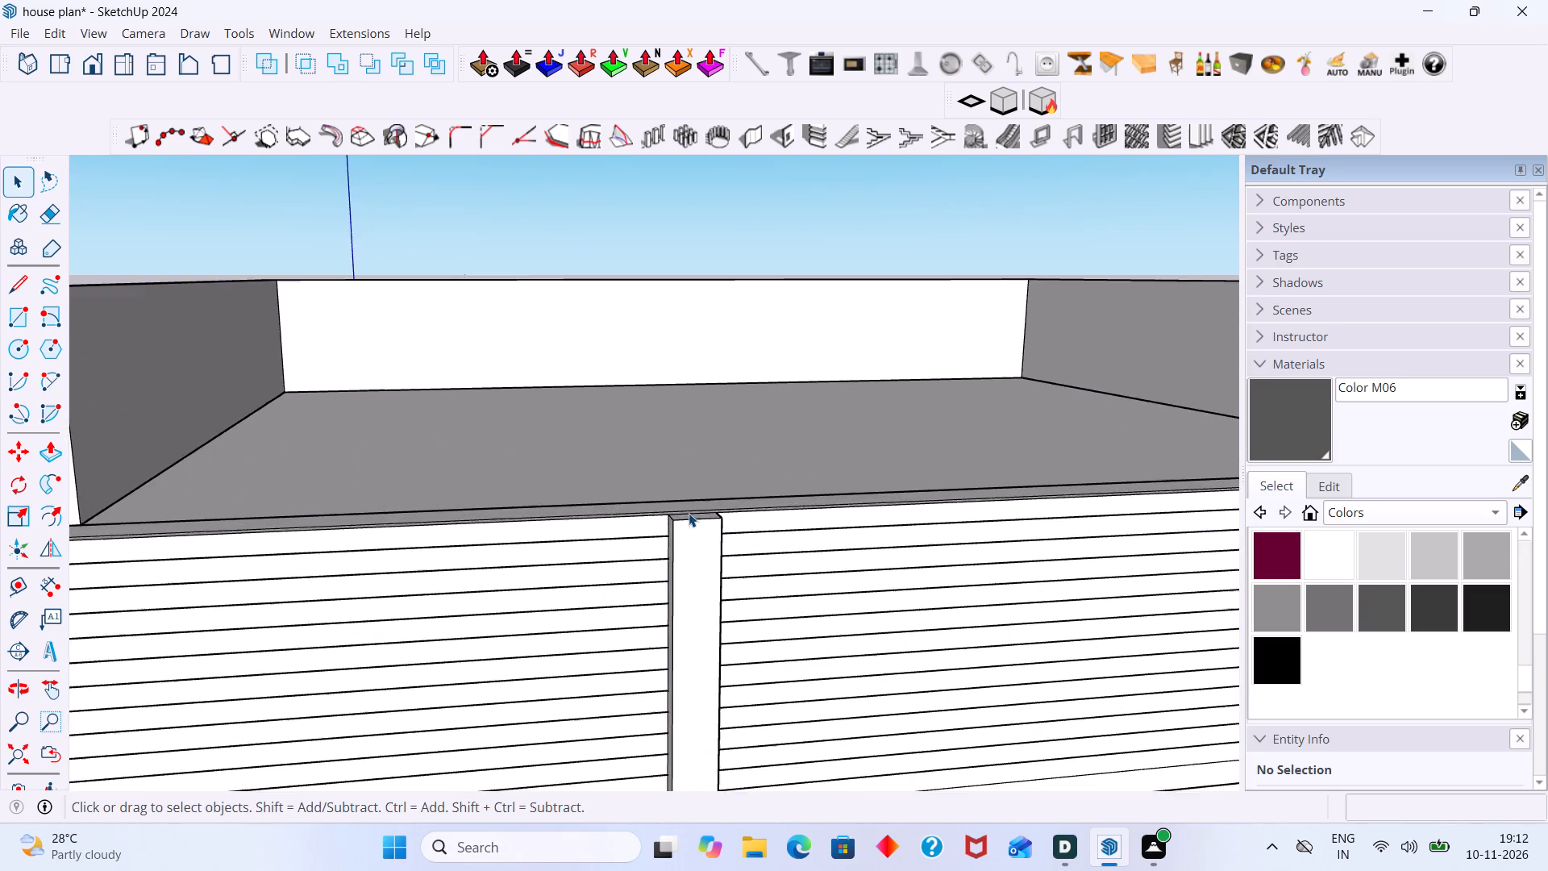
pyautogui.scroll(8, 689, 513)
pyautogui.middleClick(708, 518)
pyautogui.scroll(-11, 708, 519)
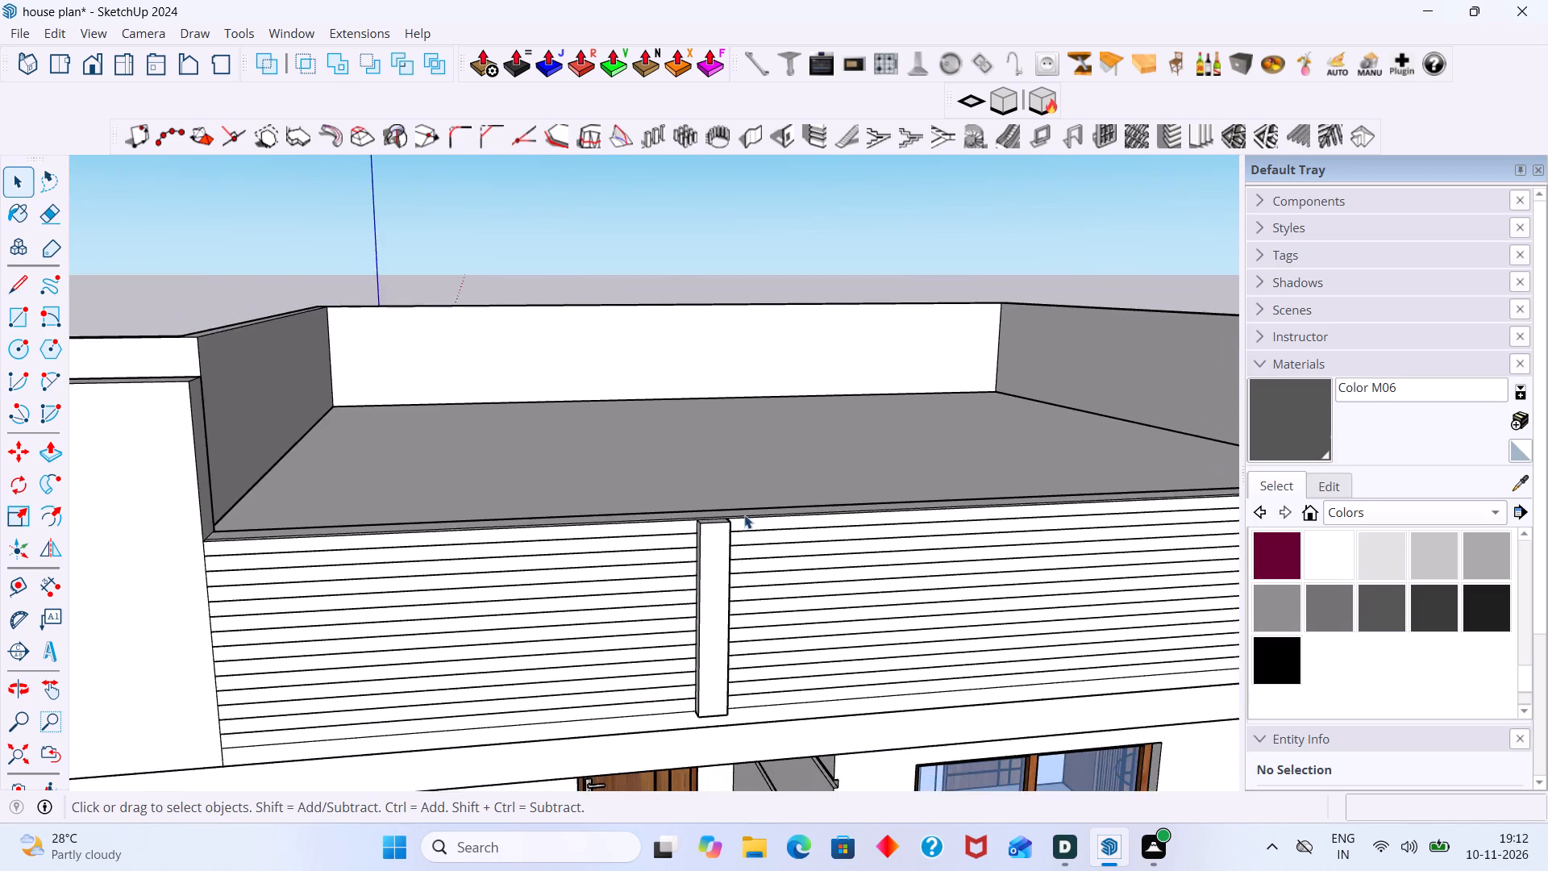
pyautogui.scroll(-10, 744, 515)
pyautogui.moveTo(765, 543); pyautogui.dragTo(647, 542, button='middle')
pyautogui.scroll(-4, 647, 542)
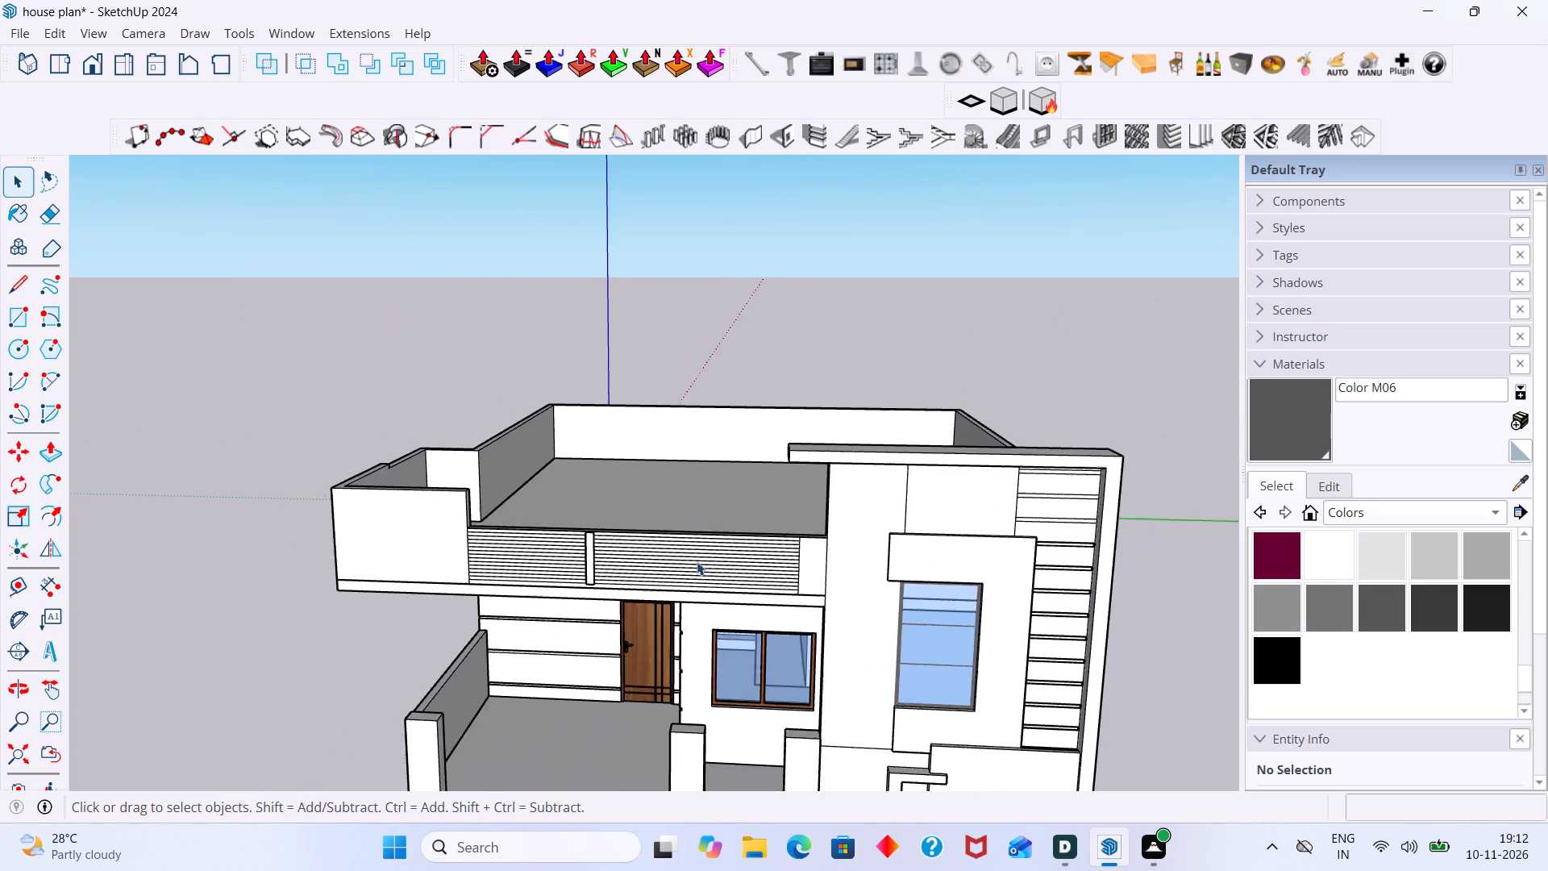
pyautogui.scroll(-5, 697, 561)
pyautogui.moveTo(827, 586); pyautogui.dragTo(895, 610, button='middle')
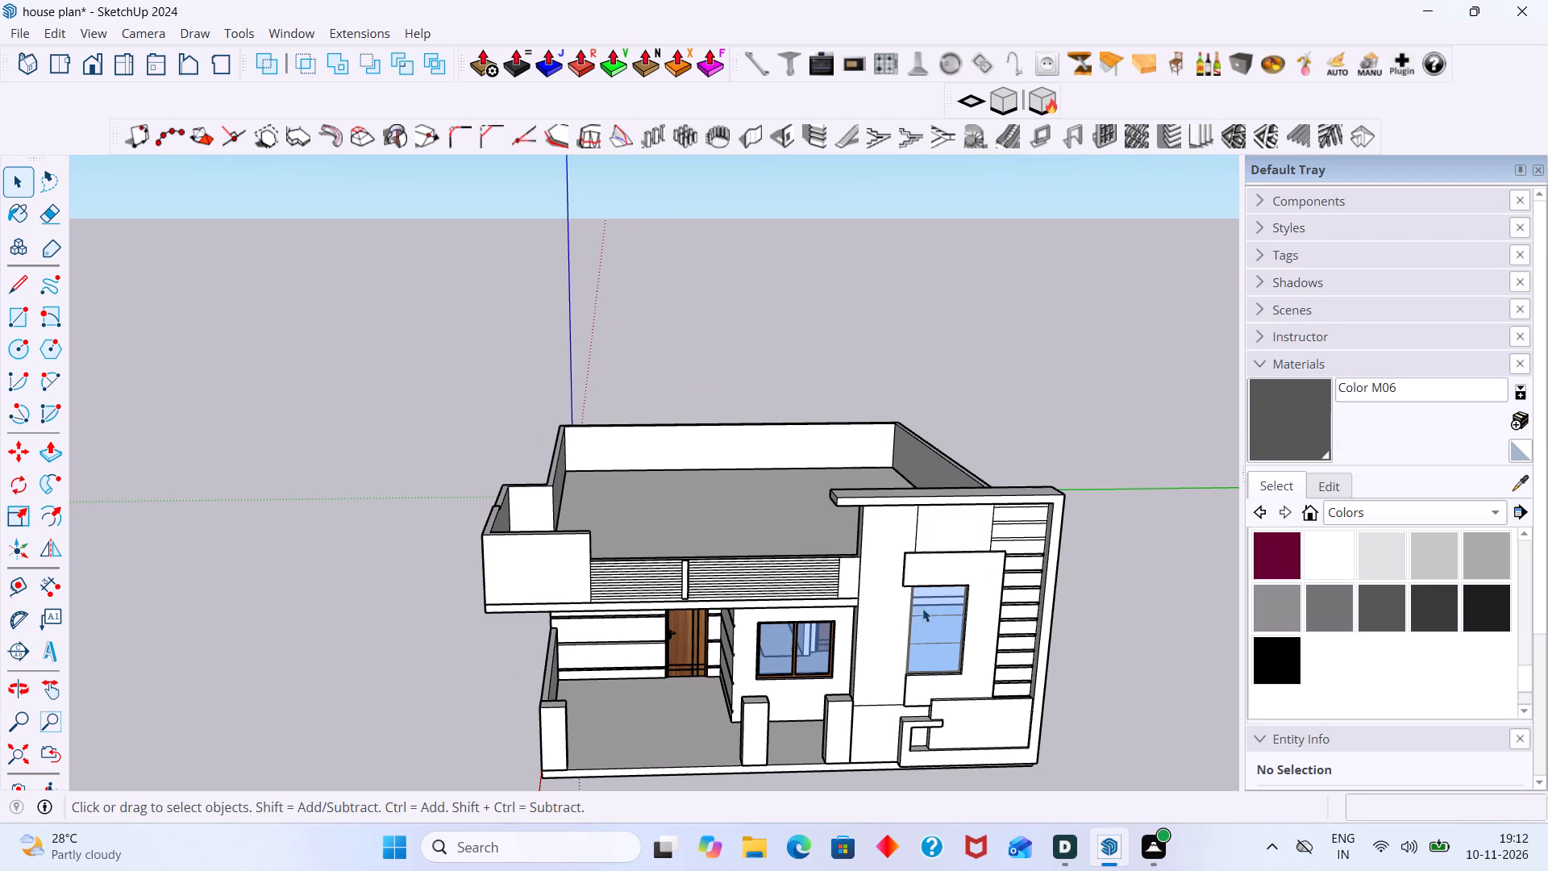
pyautogui.scroll(4, 789, 526)
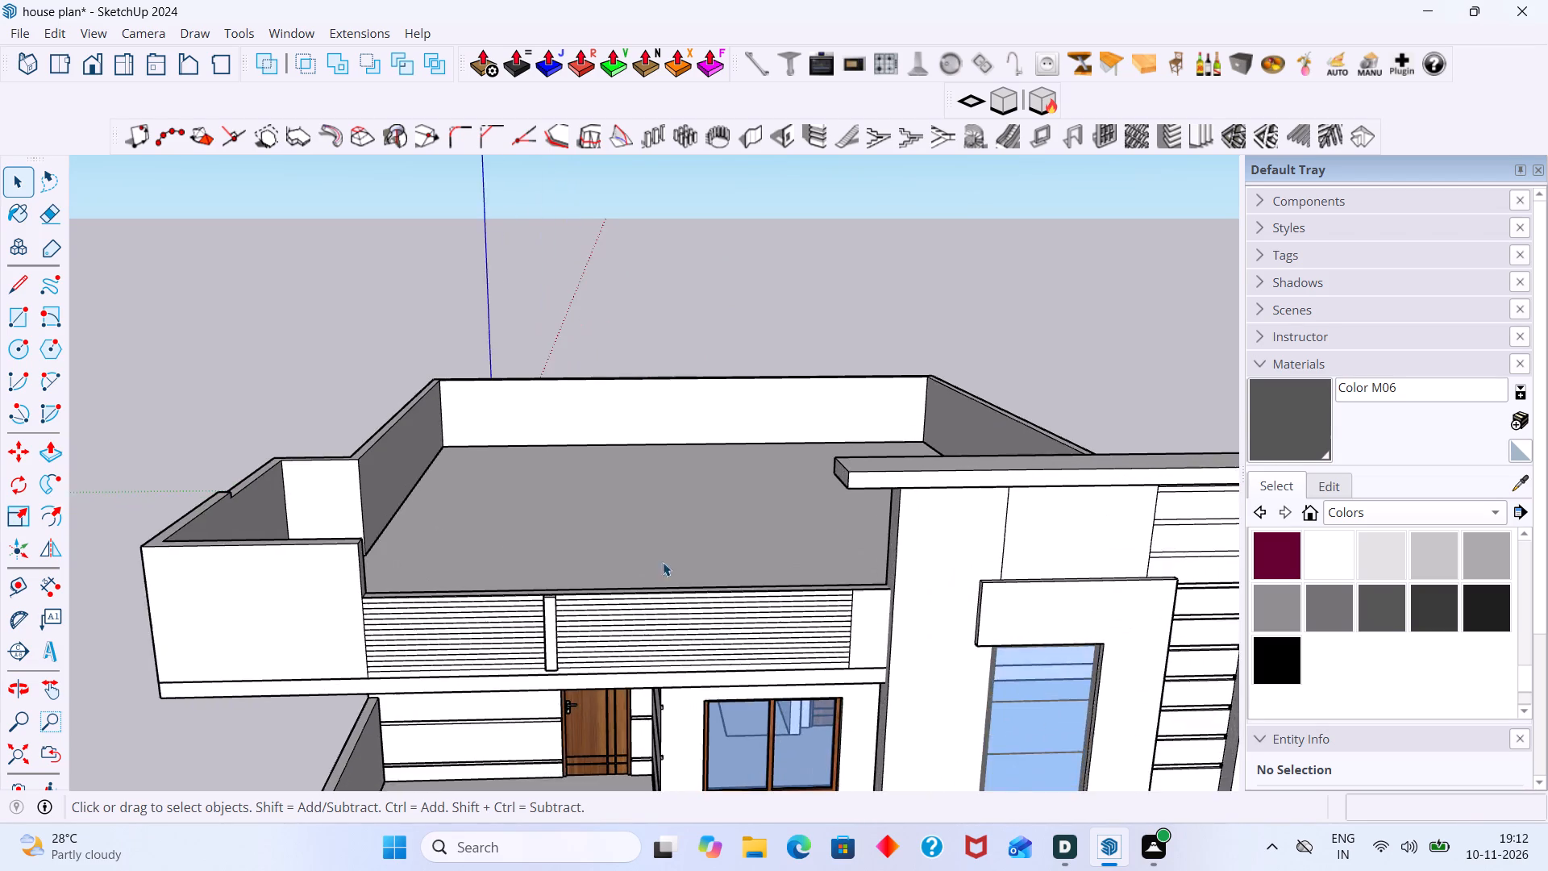
pyautogui.scroll(3, 663, 562)
pyautogui.moveTo(603, 605); pyautogui.dragTo(717, 513, button='middle')
pyautogui.moveTo(711, 563); pyautogui.dragTo(742, 510, button='middle')
pyautogui.moveTo(740, 523); pyautogui.dragTo(726, 617, button='middle')
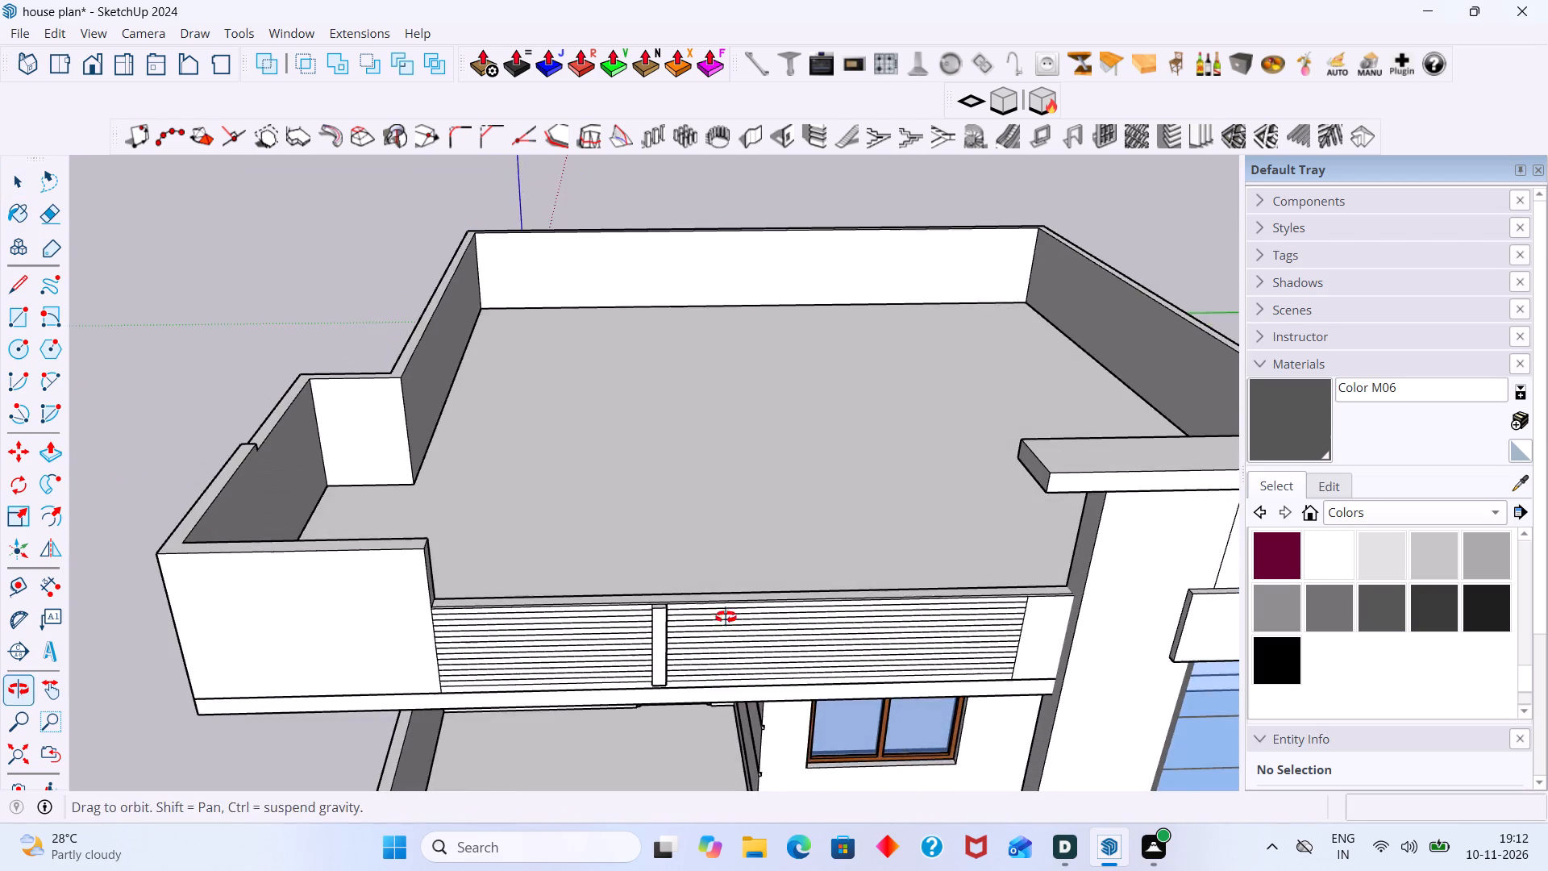
pyautogui.moveTo(726, 617); pyautogui.dragTo(723, 614, button='middle')
pyautogui.scroll(18, 643, 604)
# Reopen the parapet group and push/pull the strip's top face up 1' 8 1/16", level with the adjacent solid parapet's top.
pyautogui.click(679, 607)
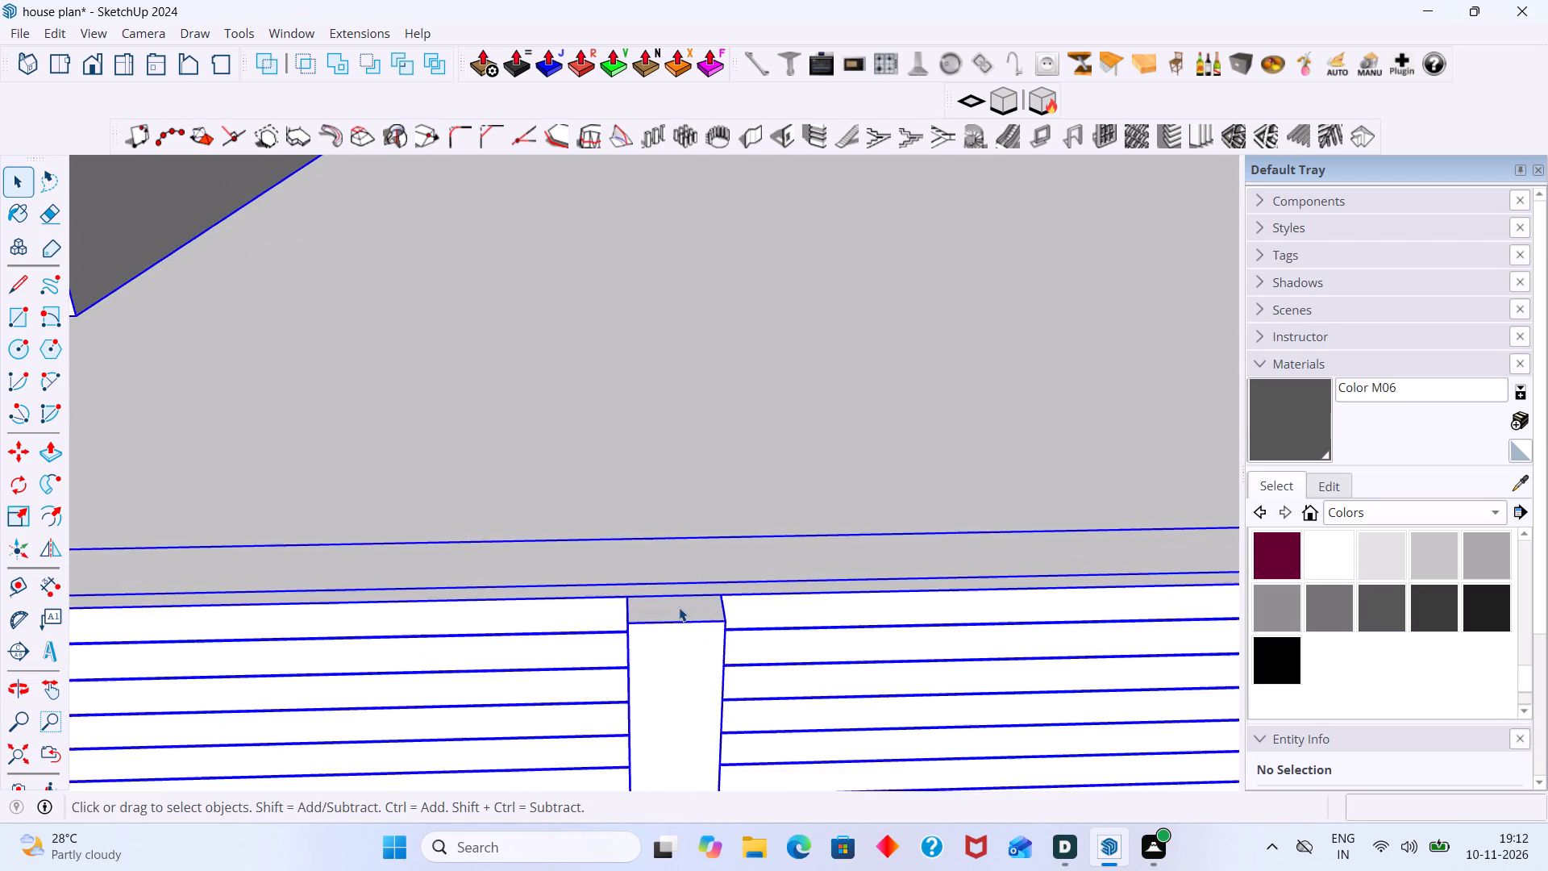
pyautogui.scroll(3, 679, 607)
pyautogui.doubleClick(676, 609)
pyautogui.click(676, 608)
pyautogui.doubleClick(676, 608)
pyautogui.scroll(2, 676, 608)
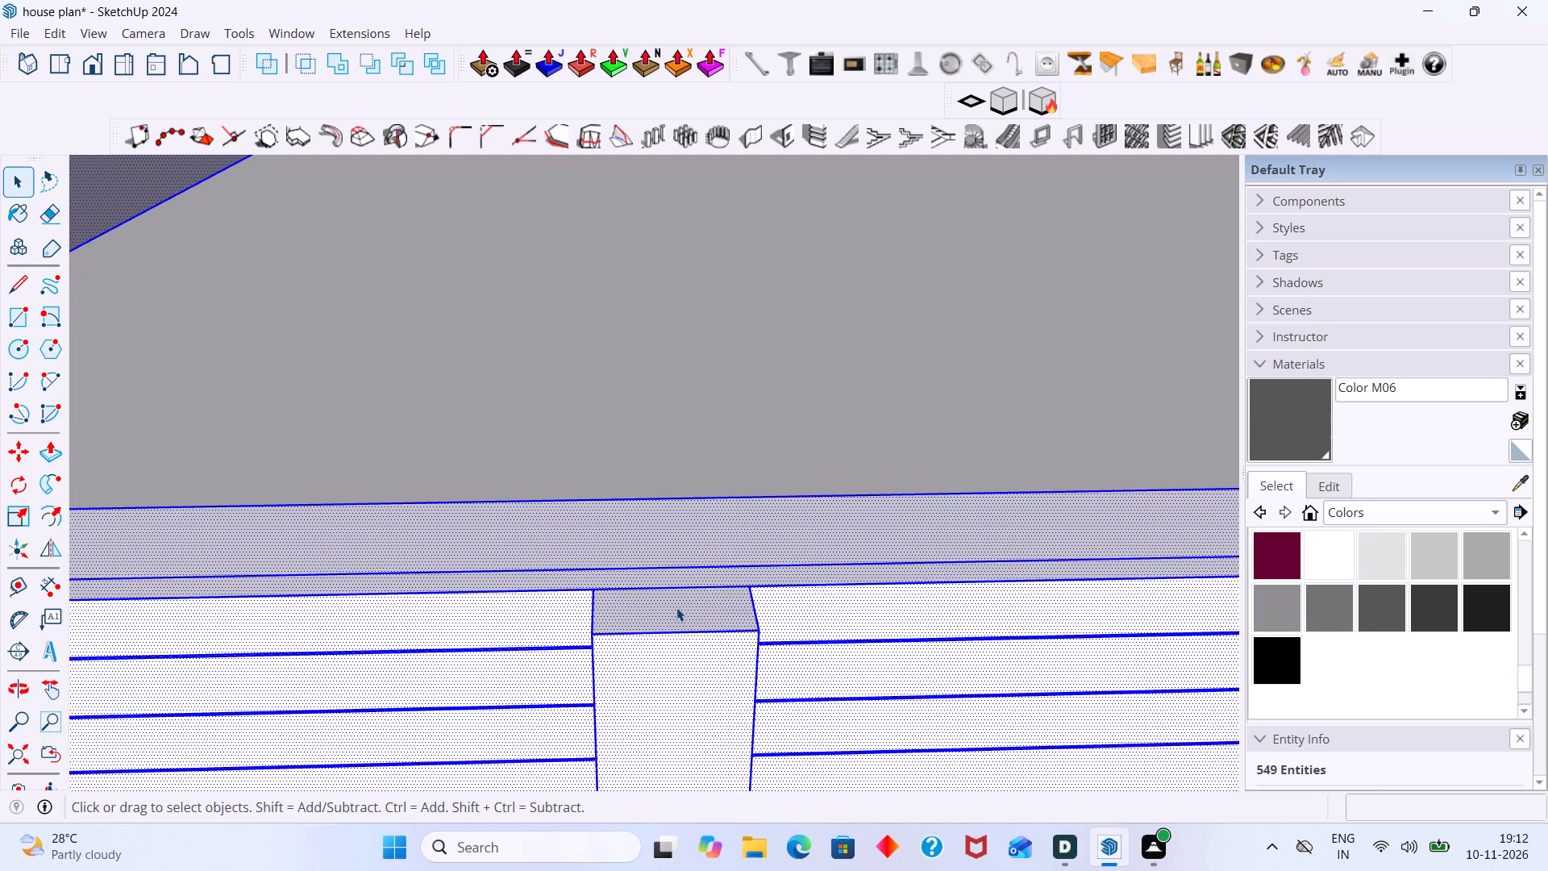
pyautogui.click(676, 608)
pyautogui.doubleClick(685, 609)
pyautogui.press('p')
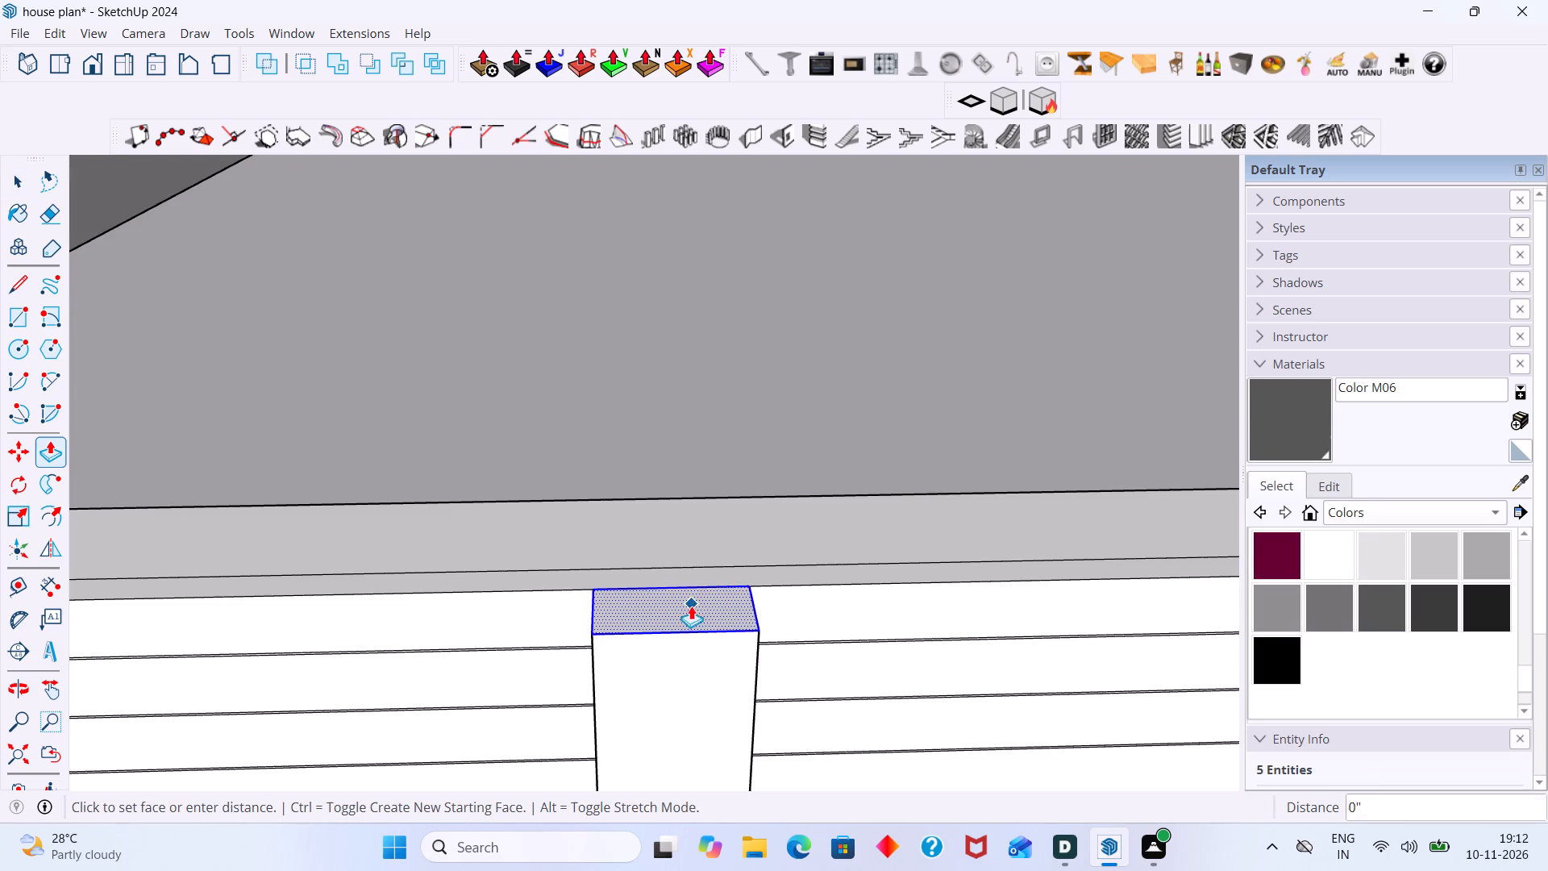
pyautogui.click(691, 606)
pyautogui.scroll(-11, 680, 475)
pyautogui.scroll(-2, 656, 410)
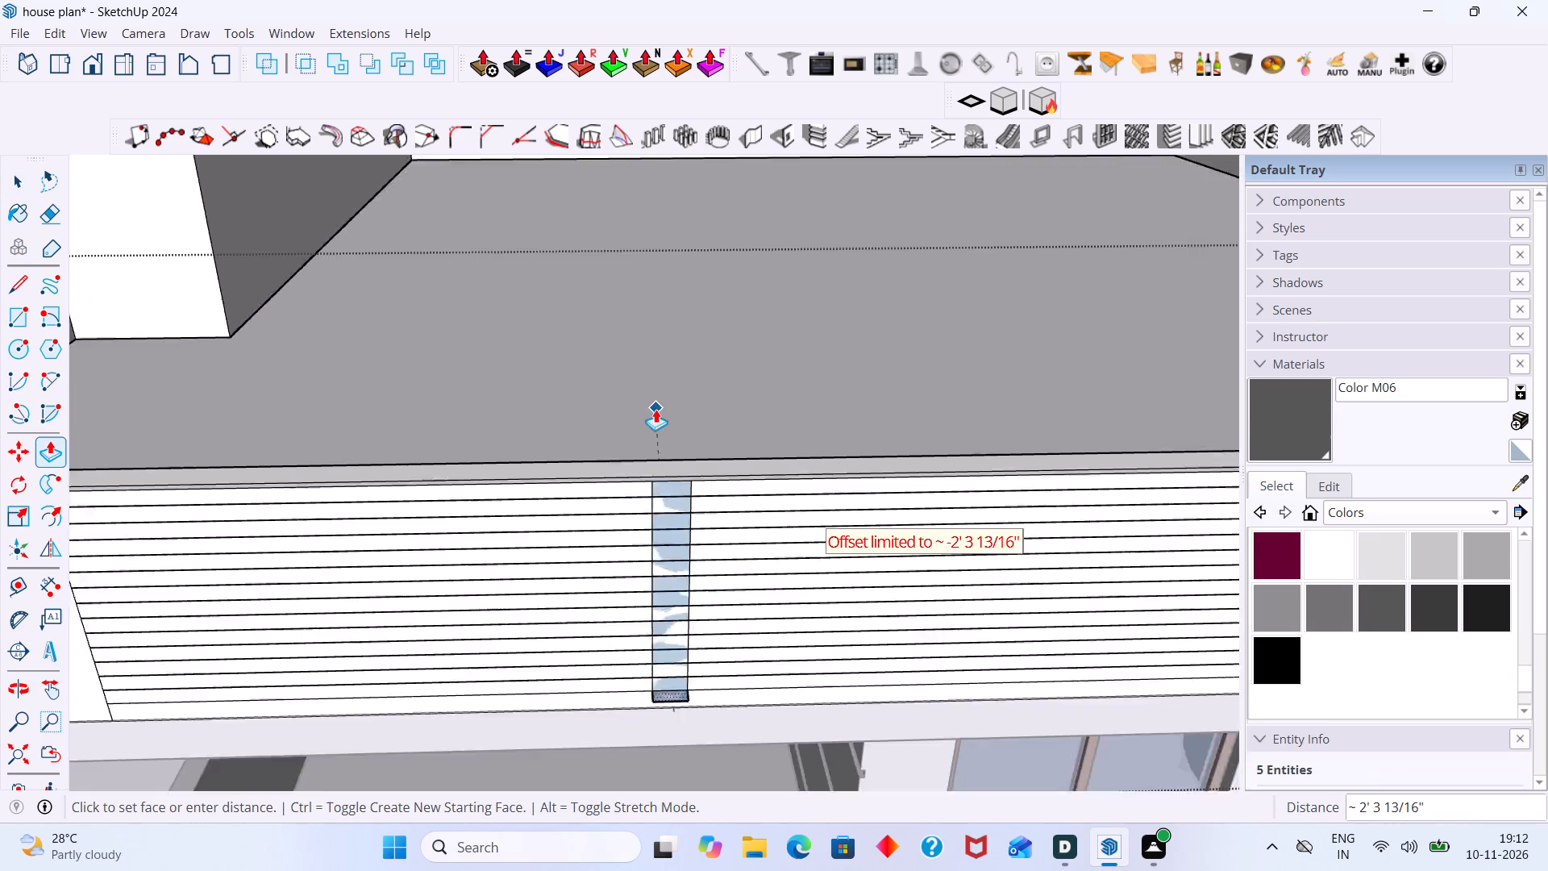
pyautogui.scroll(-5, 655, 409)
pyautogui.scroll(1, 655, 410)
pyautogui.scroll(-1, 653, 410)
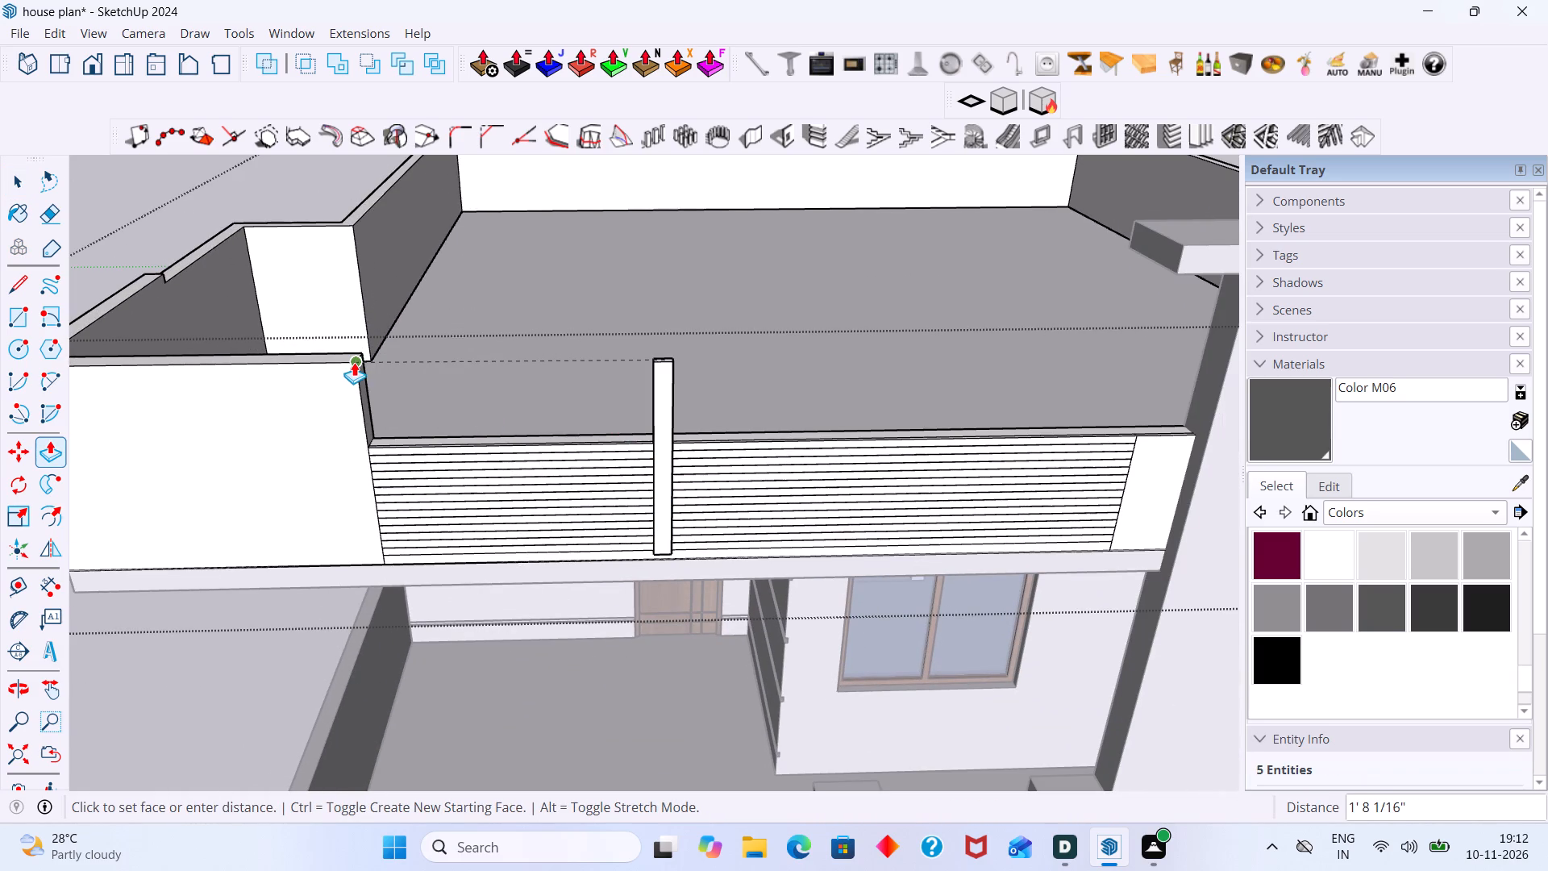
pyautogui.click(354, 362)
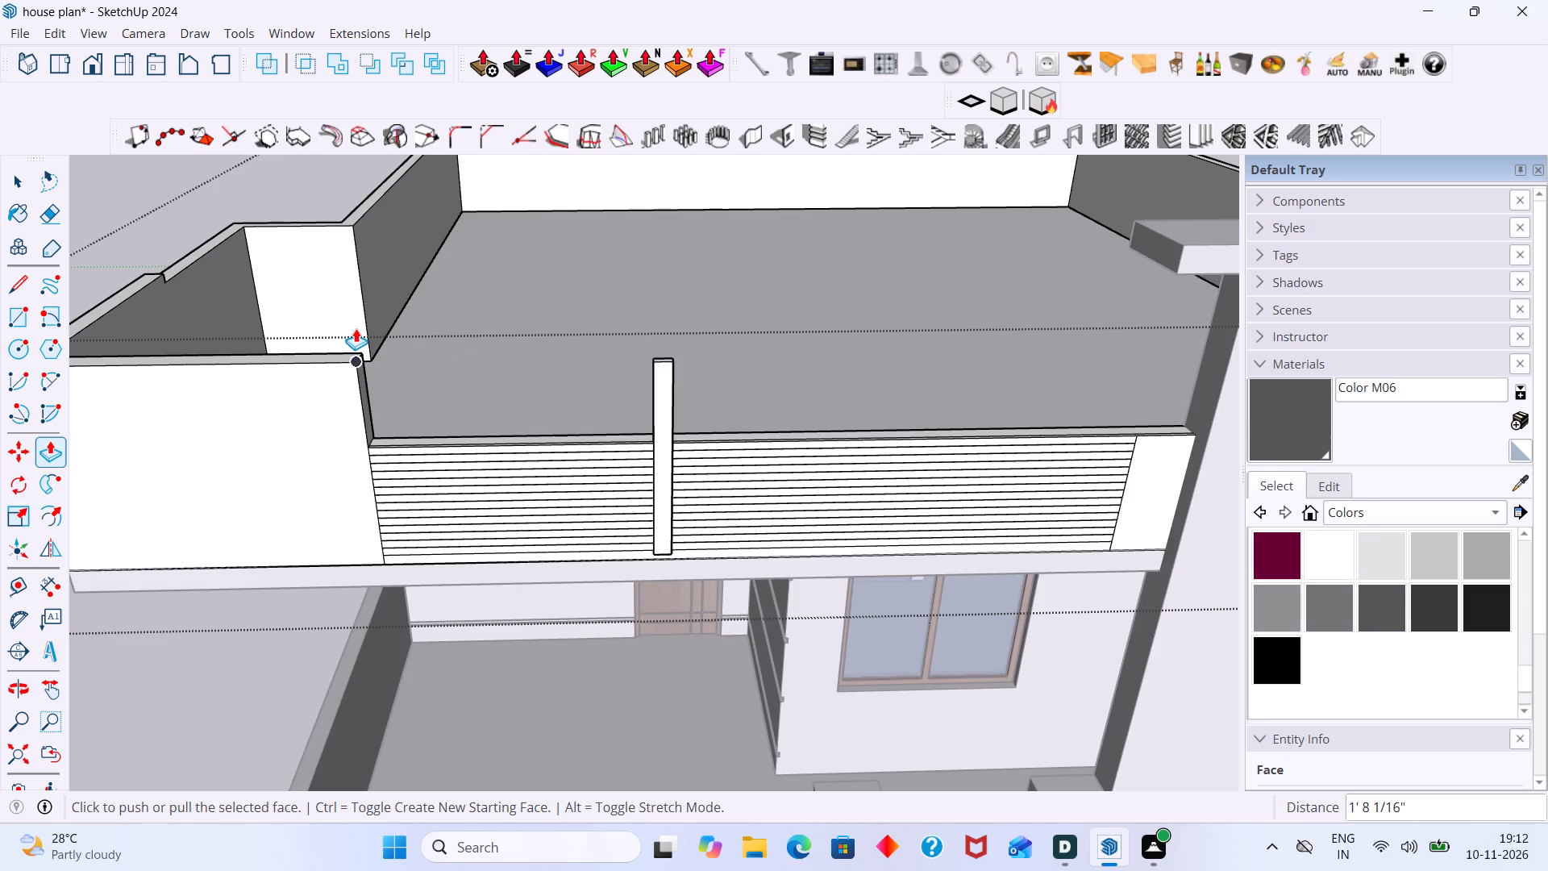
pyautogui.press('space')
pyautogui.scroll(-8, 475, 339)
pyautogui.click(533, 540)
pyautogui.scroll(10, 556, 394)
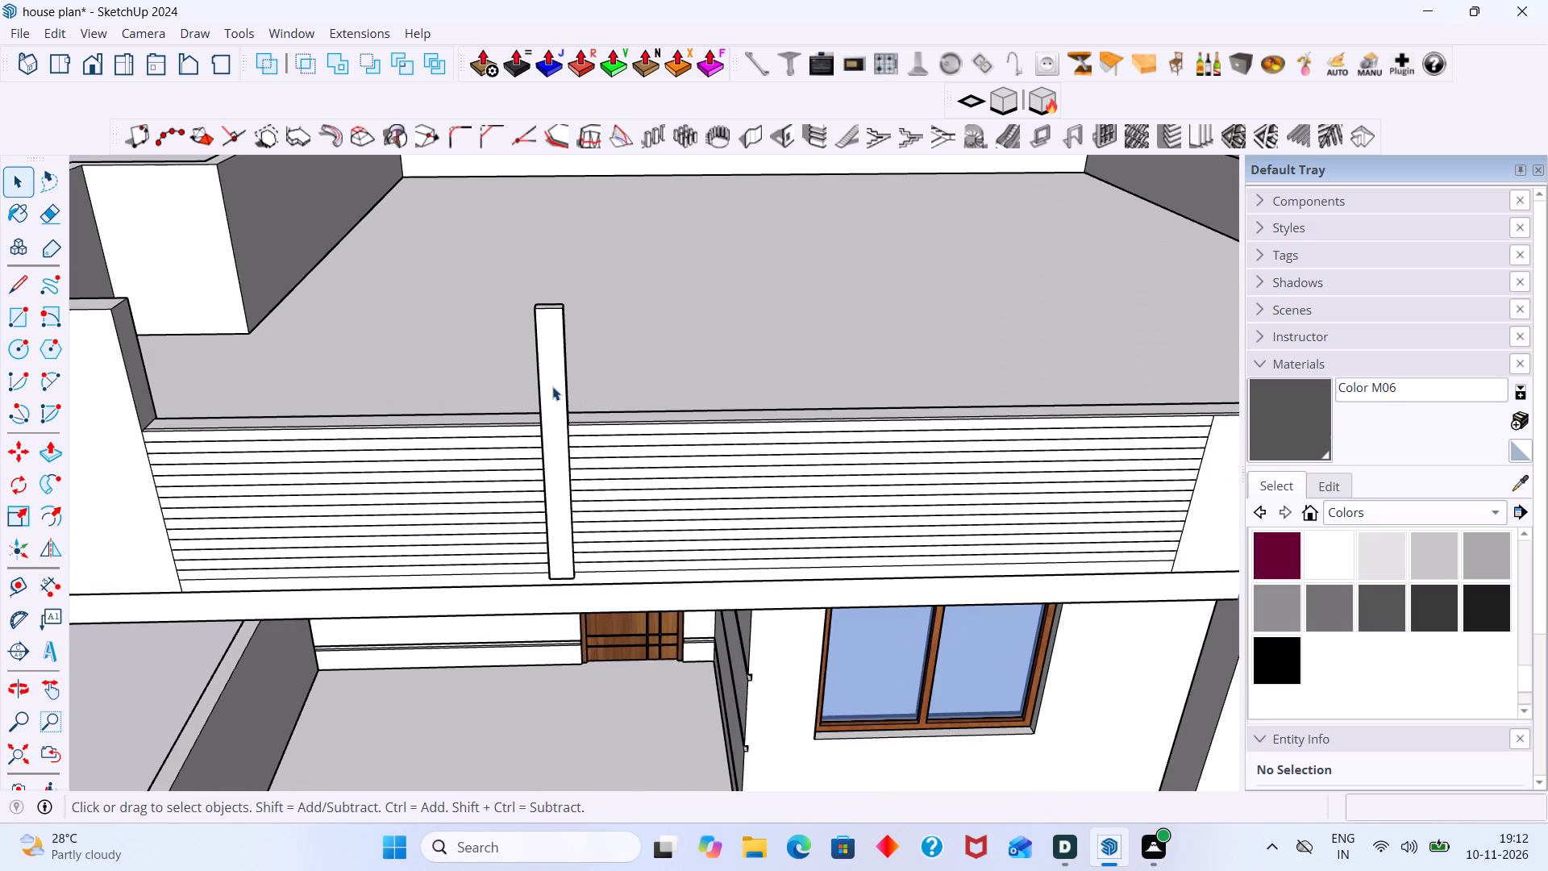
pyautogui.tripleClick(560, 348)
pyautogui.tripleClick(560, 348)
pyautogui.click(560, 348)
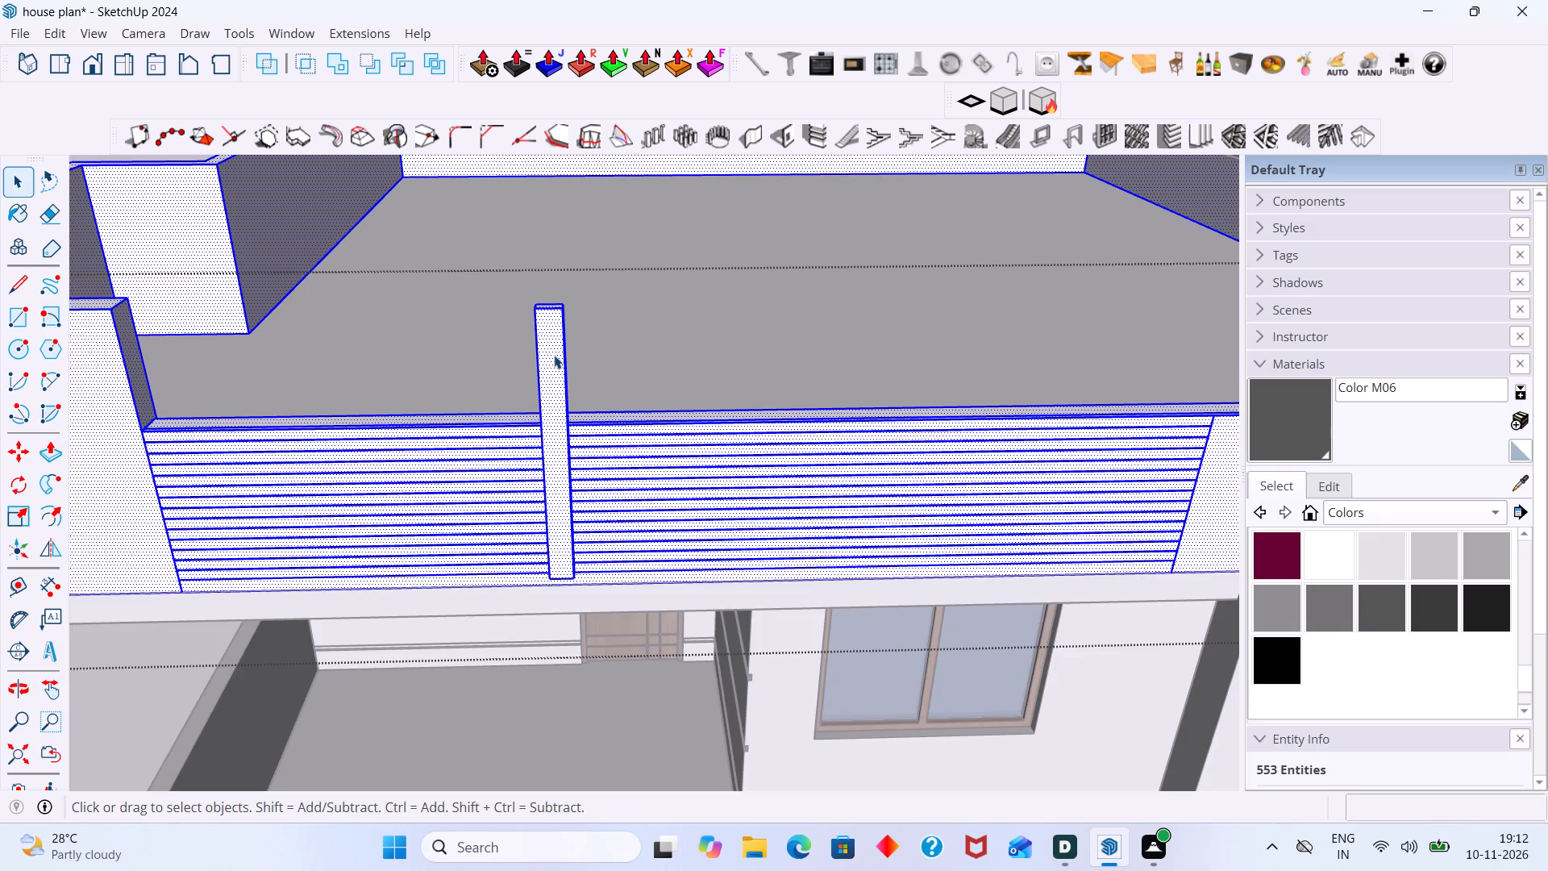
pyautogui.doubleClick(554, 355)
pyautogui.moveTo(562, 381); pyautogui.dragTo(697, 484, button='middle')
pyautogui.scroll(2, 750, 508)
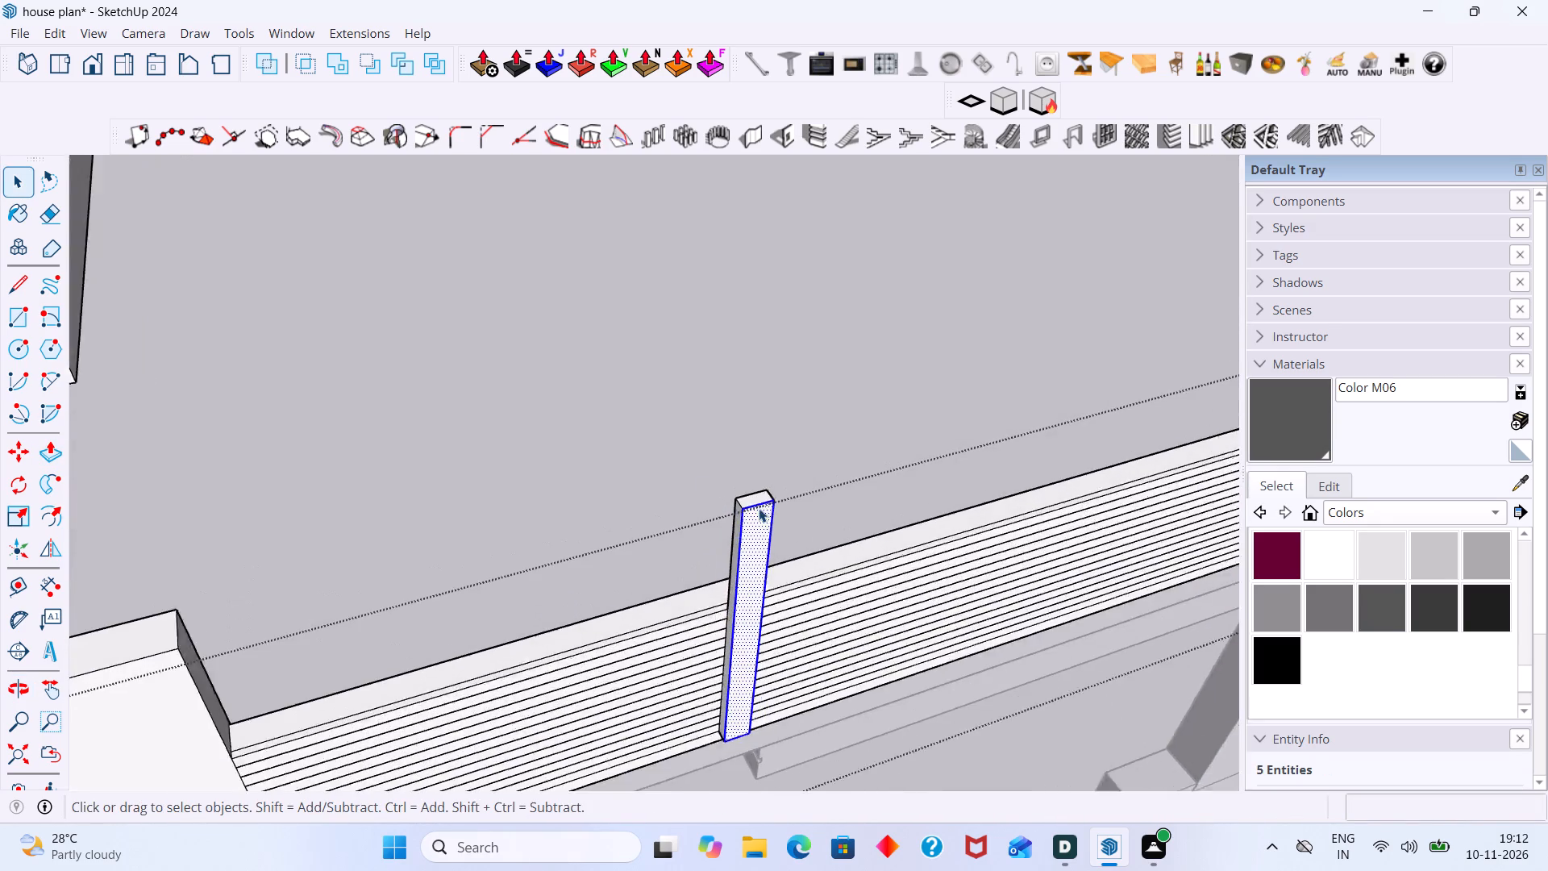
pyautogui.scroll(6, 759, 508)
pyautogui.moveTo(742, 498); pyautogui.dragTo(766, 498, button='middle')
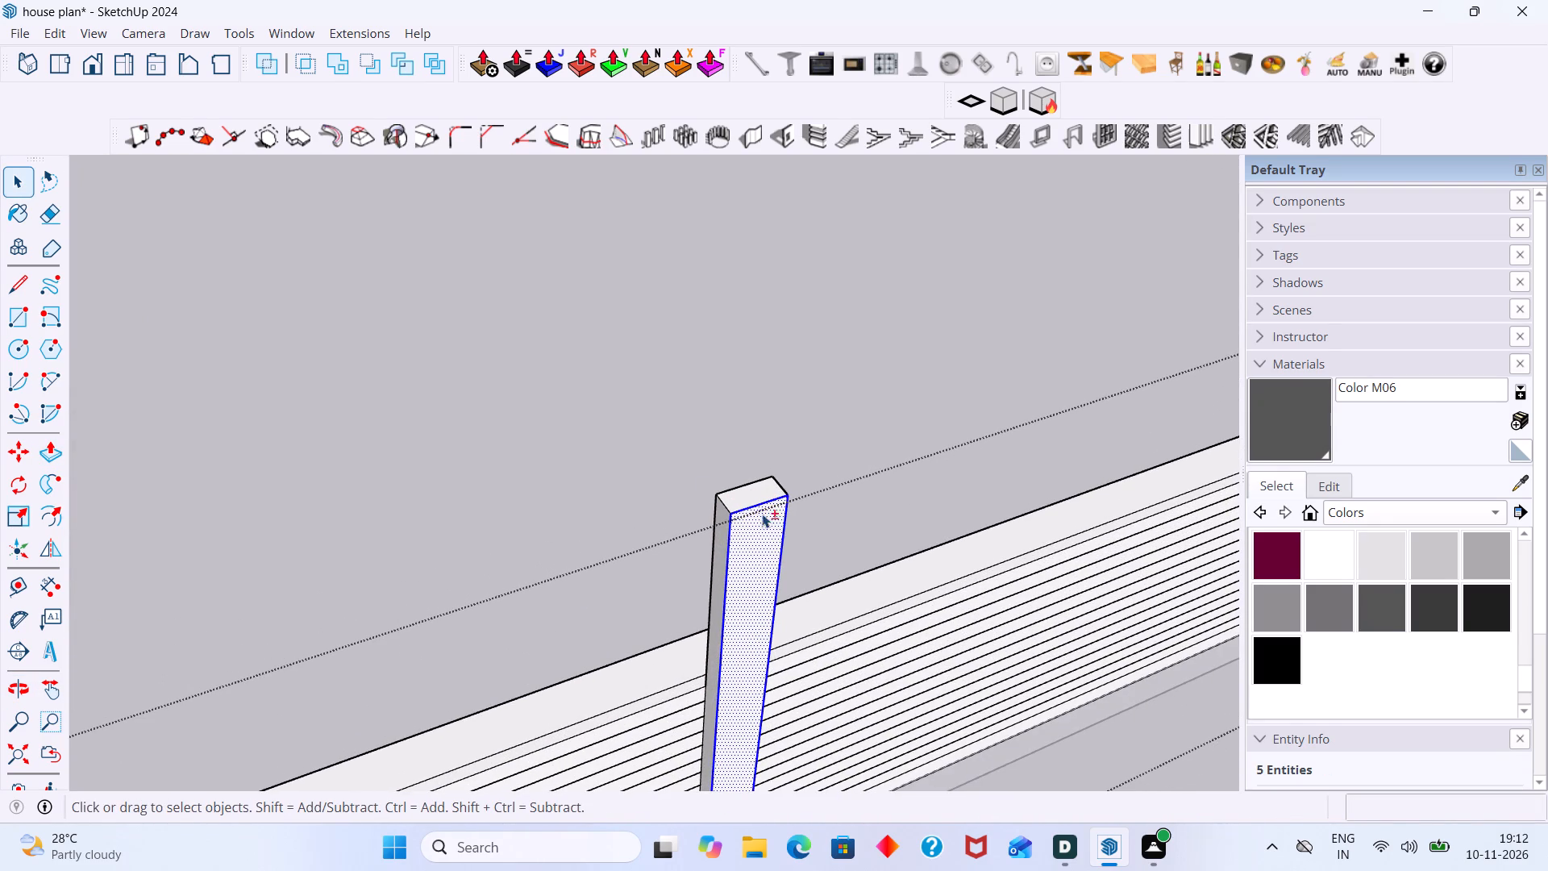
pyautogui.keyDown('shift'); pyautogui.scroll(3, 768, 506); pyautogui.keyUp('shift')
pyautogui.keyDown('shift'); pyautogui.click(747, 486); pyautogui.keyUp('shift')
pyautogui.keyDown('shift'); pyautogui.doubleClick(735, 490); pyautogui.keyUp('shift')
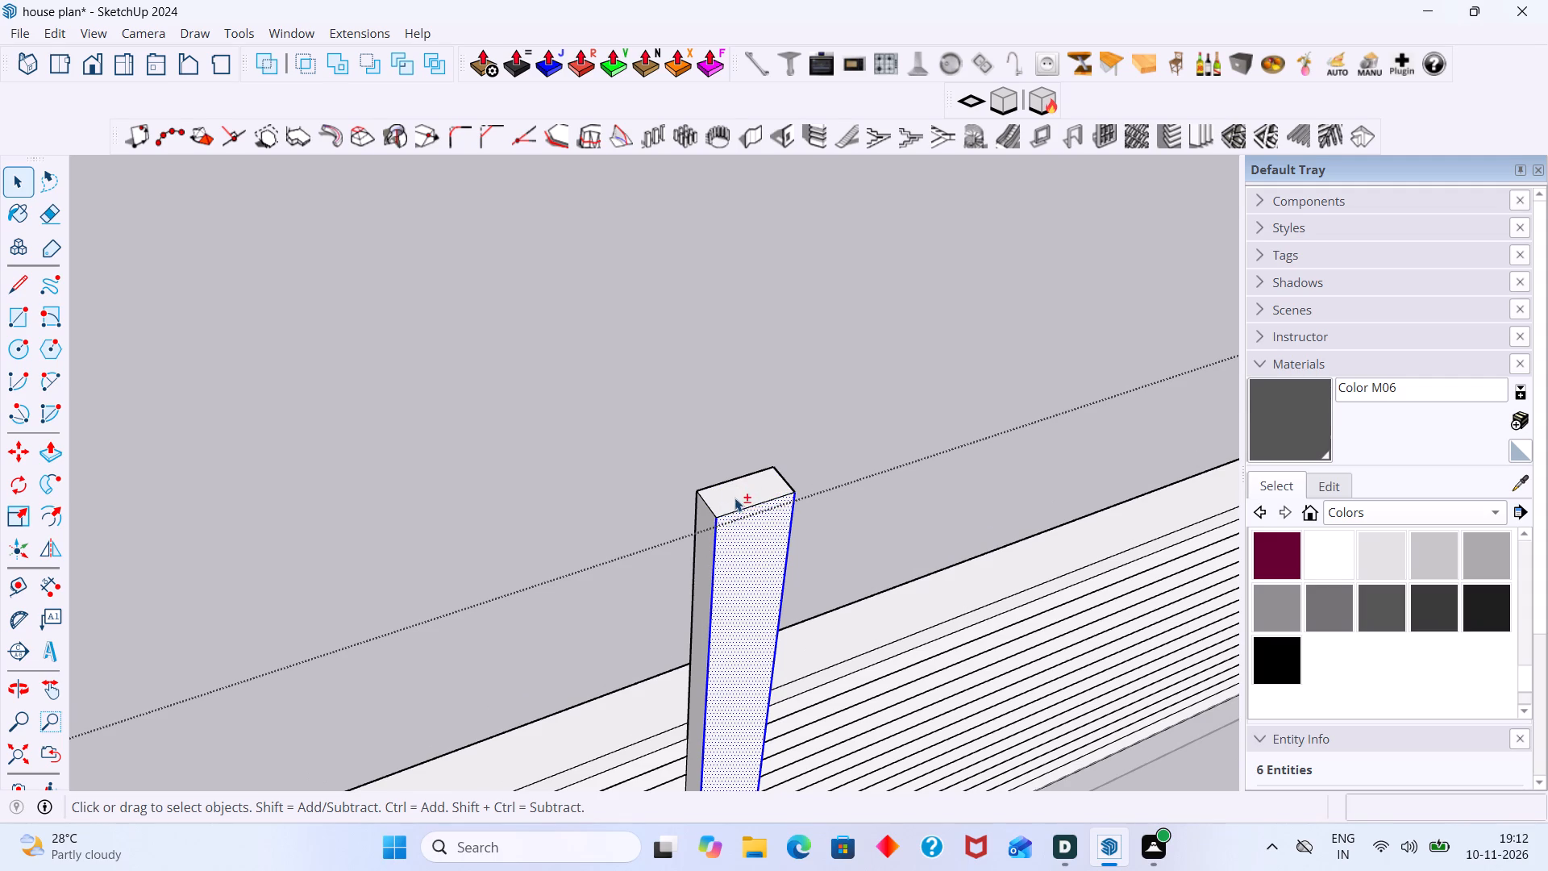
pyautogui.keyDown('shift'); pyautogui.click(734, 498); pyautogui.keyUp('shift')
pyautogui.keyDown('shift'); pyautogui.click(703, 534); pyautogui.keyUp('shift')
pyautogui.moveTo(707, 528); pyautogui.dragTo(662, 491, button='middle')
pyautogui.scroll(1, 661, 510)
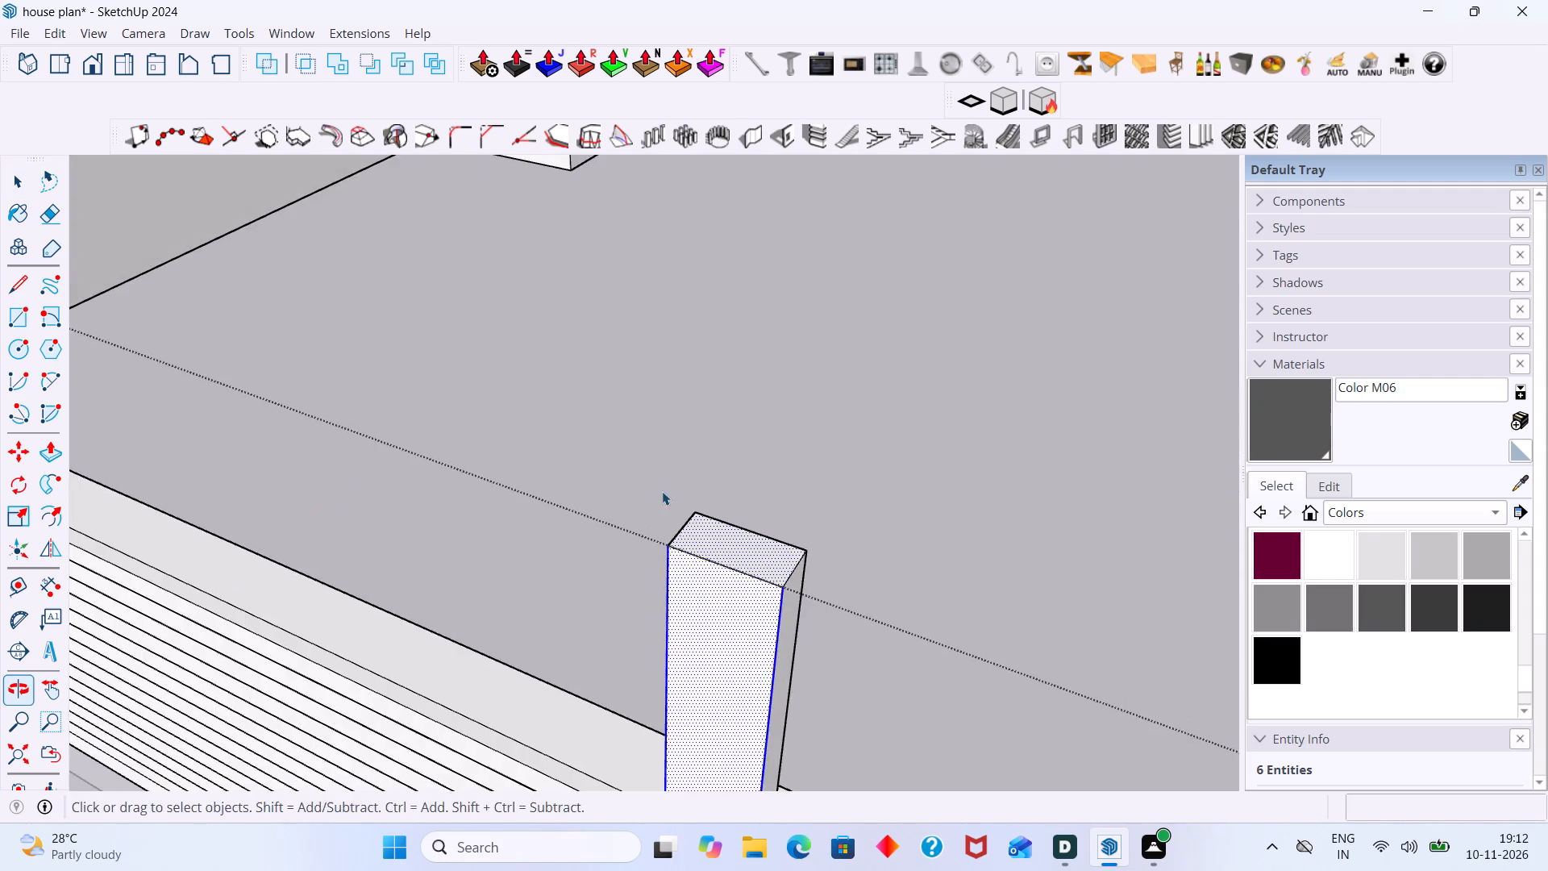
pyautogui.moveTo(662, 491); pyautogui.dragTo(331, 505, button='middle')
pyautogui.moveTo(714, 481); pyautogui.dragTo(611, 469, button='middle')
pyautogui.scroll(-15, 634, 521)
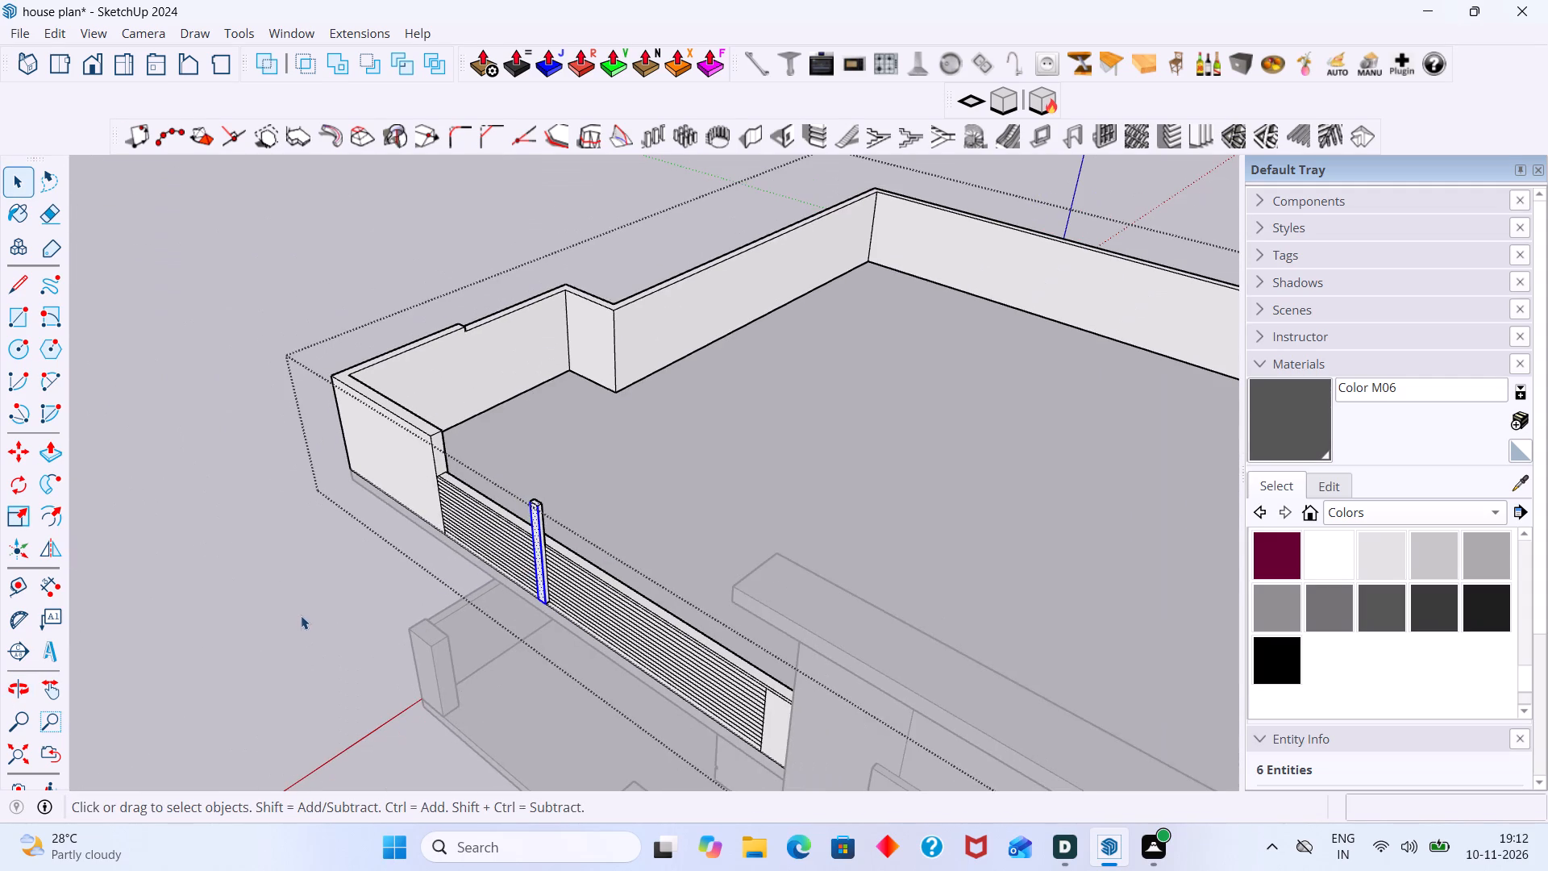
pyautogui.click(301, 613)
# Examine the raised strip's height and position against the solid parapet block and the grooved panel.
pyautogui.moveTo(517, 573); pyautogui.dragTo(694, 566, button='middle')
pyautogui.scroll(6, 720, 569)
pyautogui.click(727, 554)
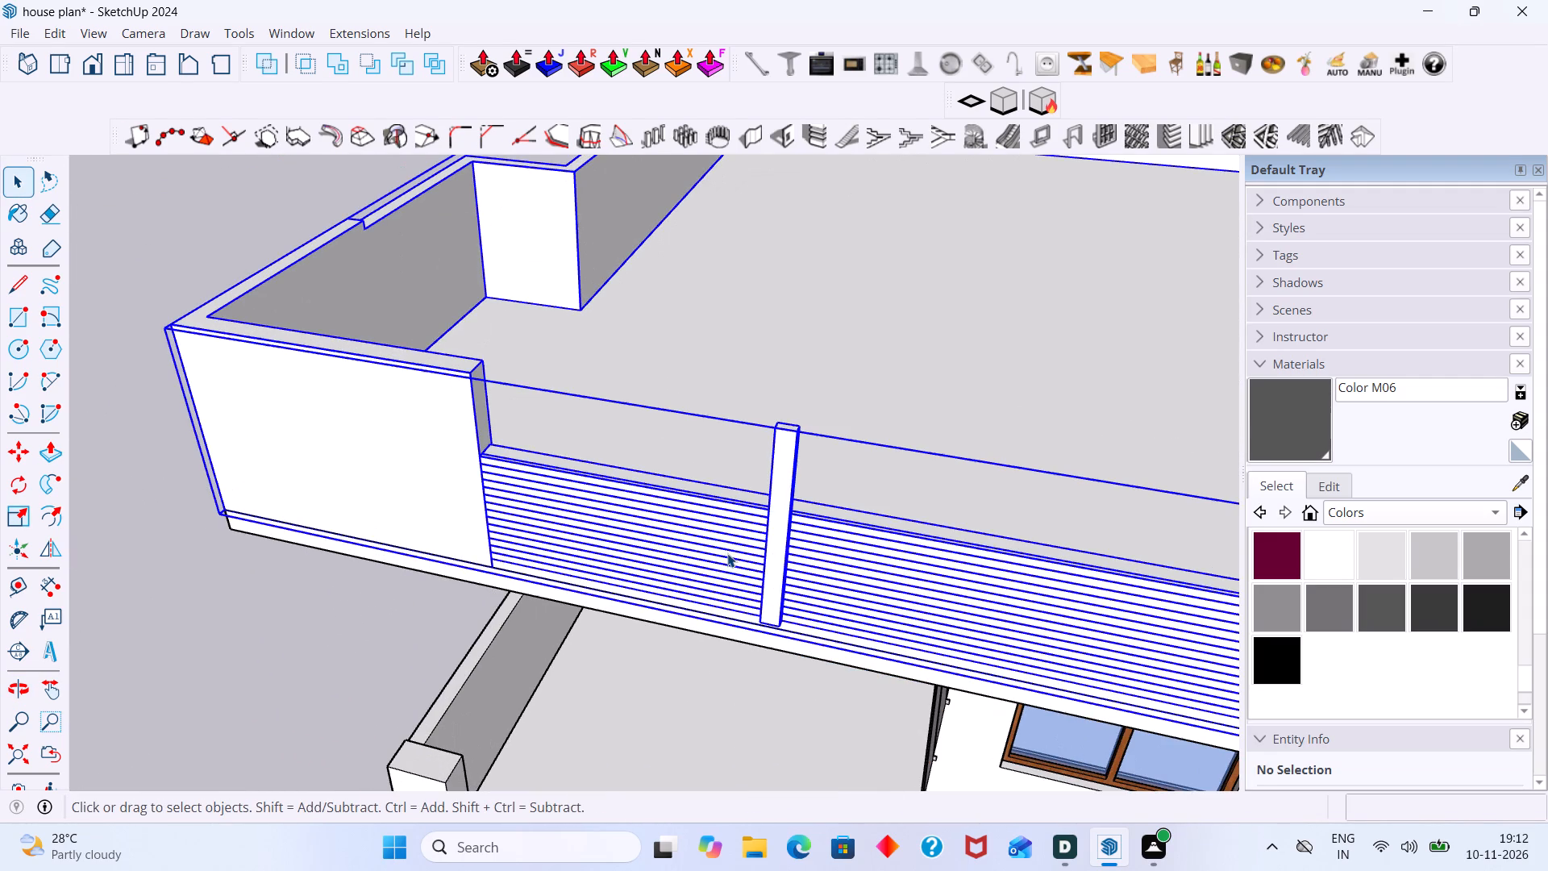
pyautogui.scroll(-8, 697, 541)
pyautogui.doubleClick(699, 548)
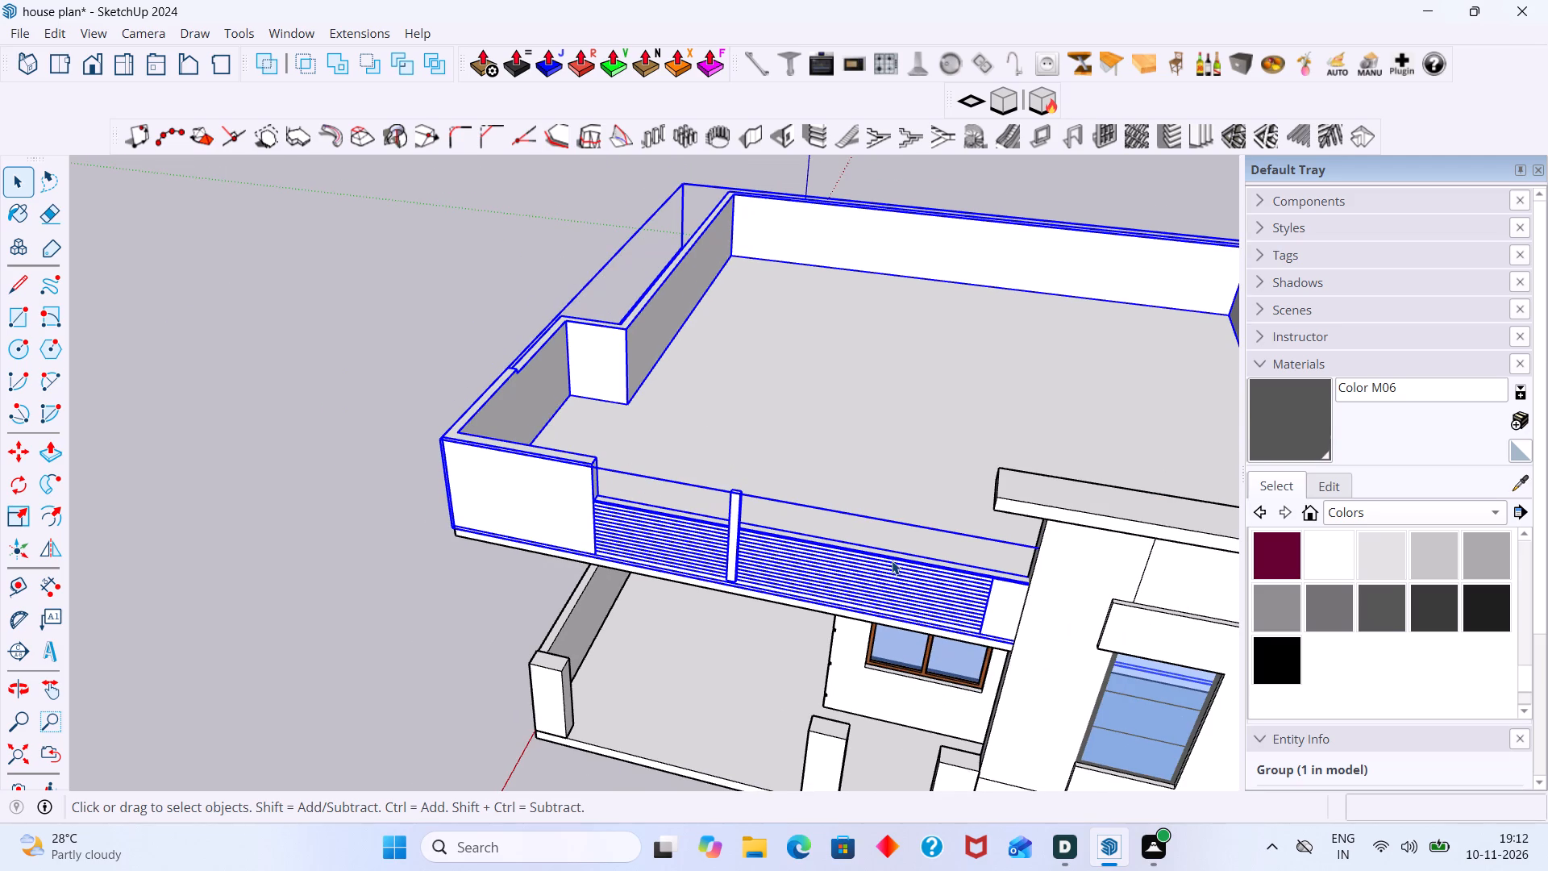
pyautogui.scroll(-4, 885, 561)
pyautogui.click(511, 621)
pyautogui.scroll(4, 735, 528)
pyautogui.moveTo(811, 522); pyautogui.dragTo(824, 522, button='middle')
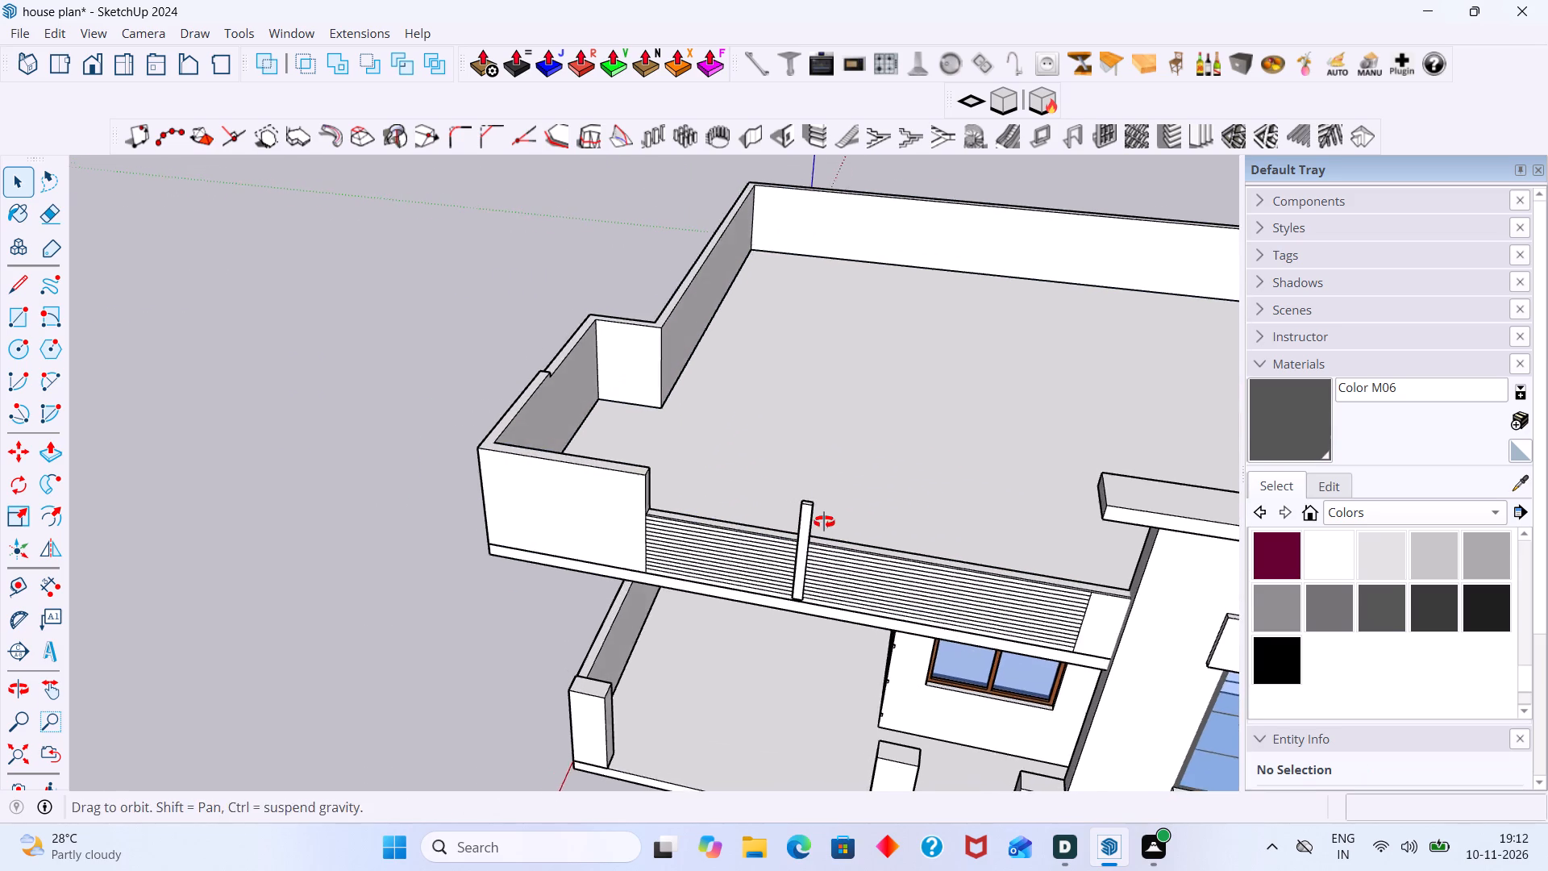
pyautogui.moveTo(824, 522); pyautogui.dragTo(825, 522, button='middle')
pyautogui.scroll(9, 822, 527)
pyautogui.moveTo(801, 542); pyautogui.dragTo(836, 537, button='middle')
pyautogui.scroll(3, 831, 537)
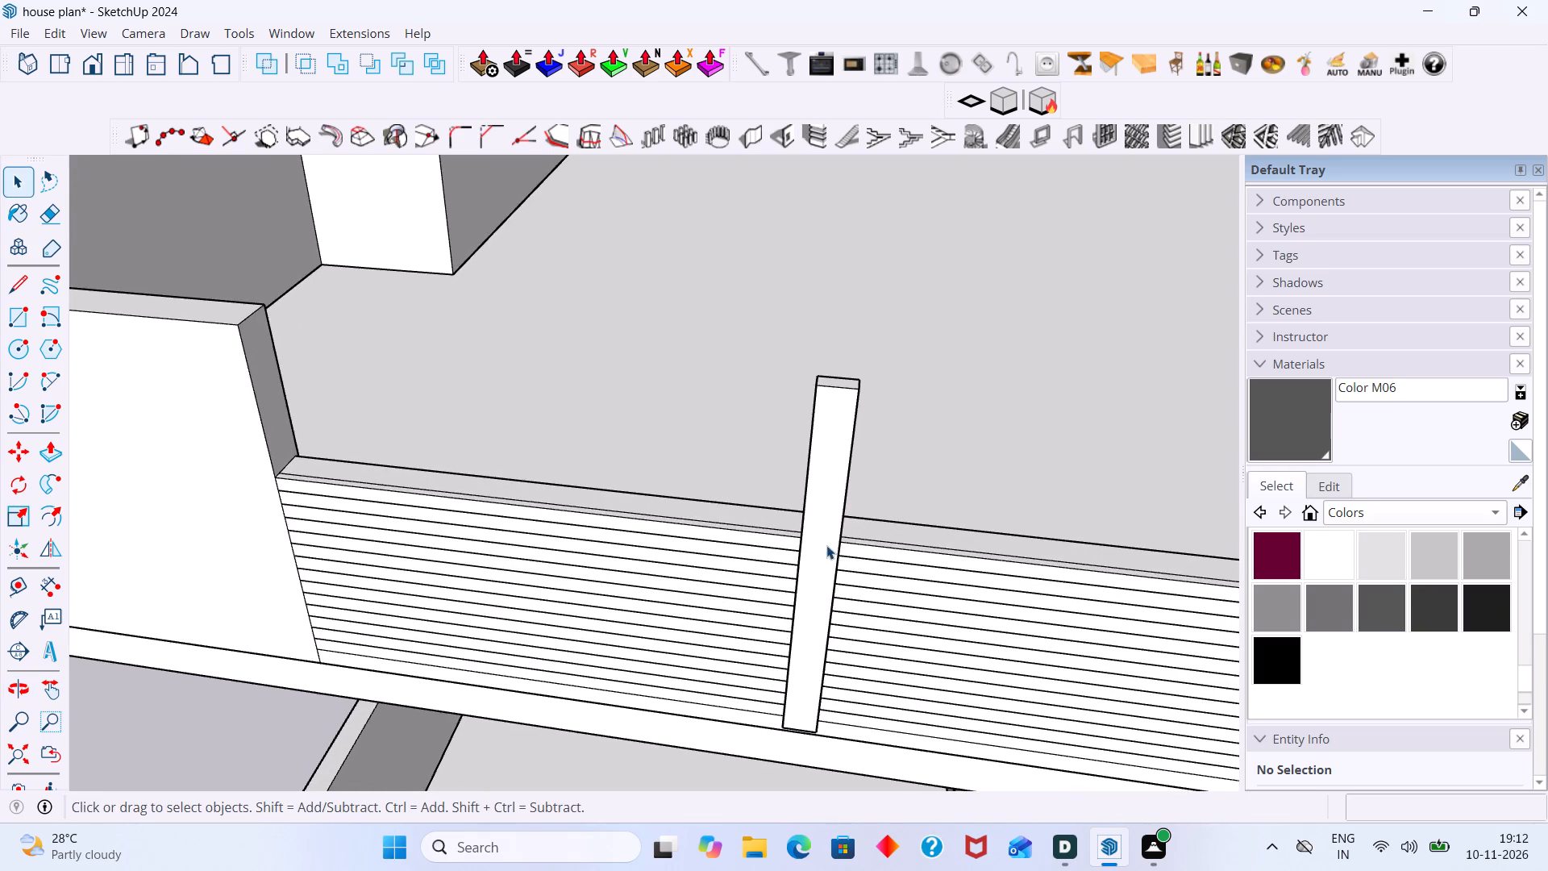
pyautogui.scroll(-8, 825, 545)
pyautogui.moveTo(836, 552); pyautogui.dragTo(884, 544, button='middle')
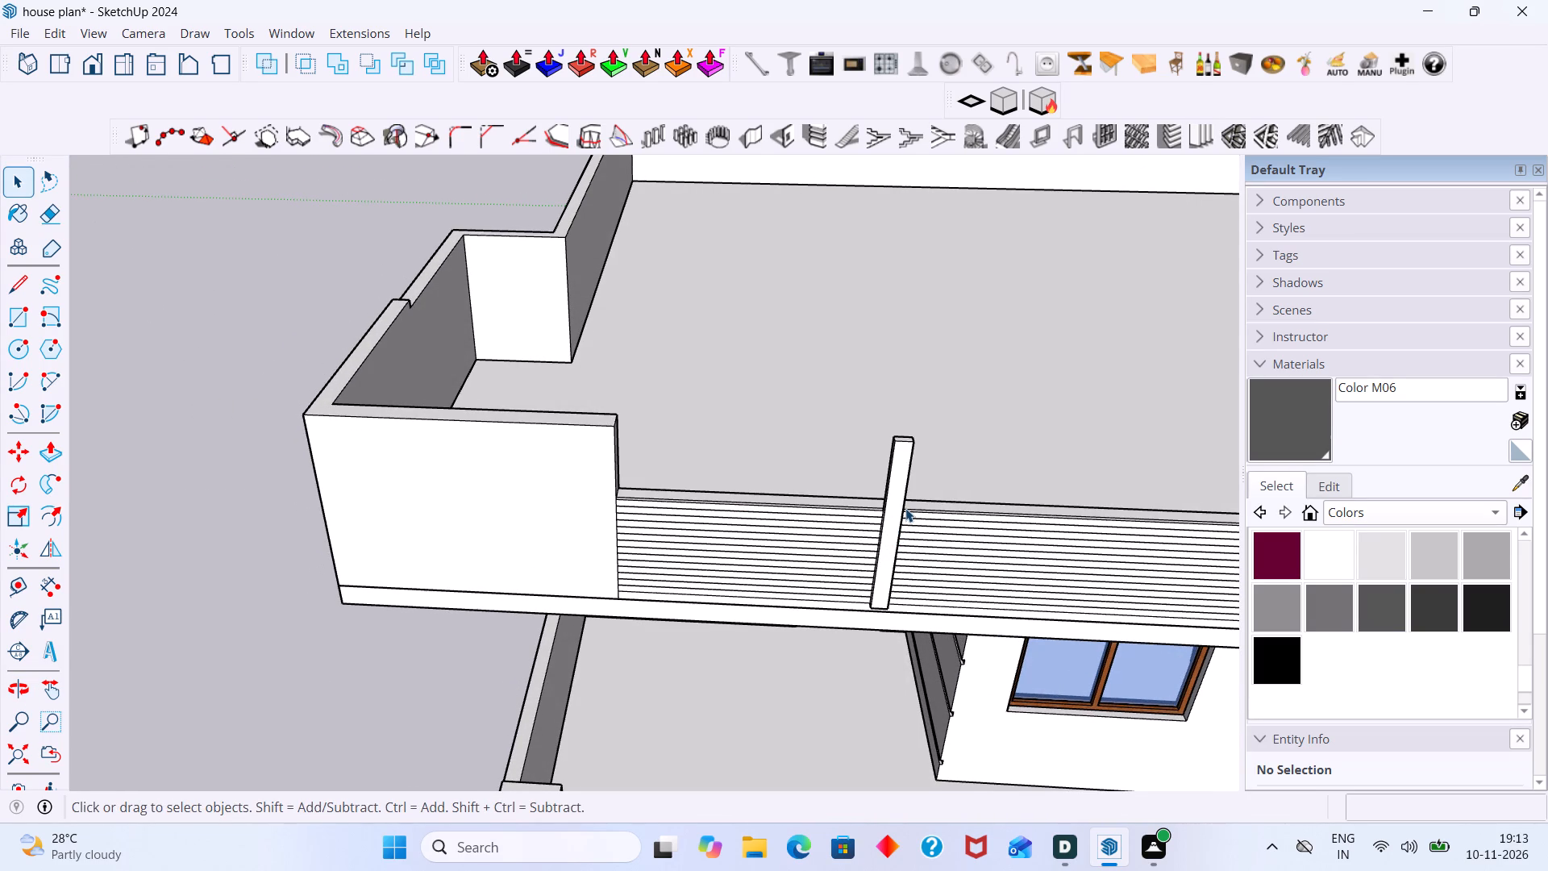
pyautogui.keyDown('shift'); pyautogui.moveTo(906, 508); pyautogui.dragTo(826, 497, button='middle'); pyautogui.keyUp('shift')
pyautogui.scroll(2, 823, 490)
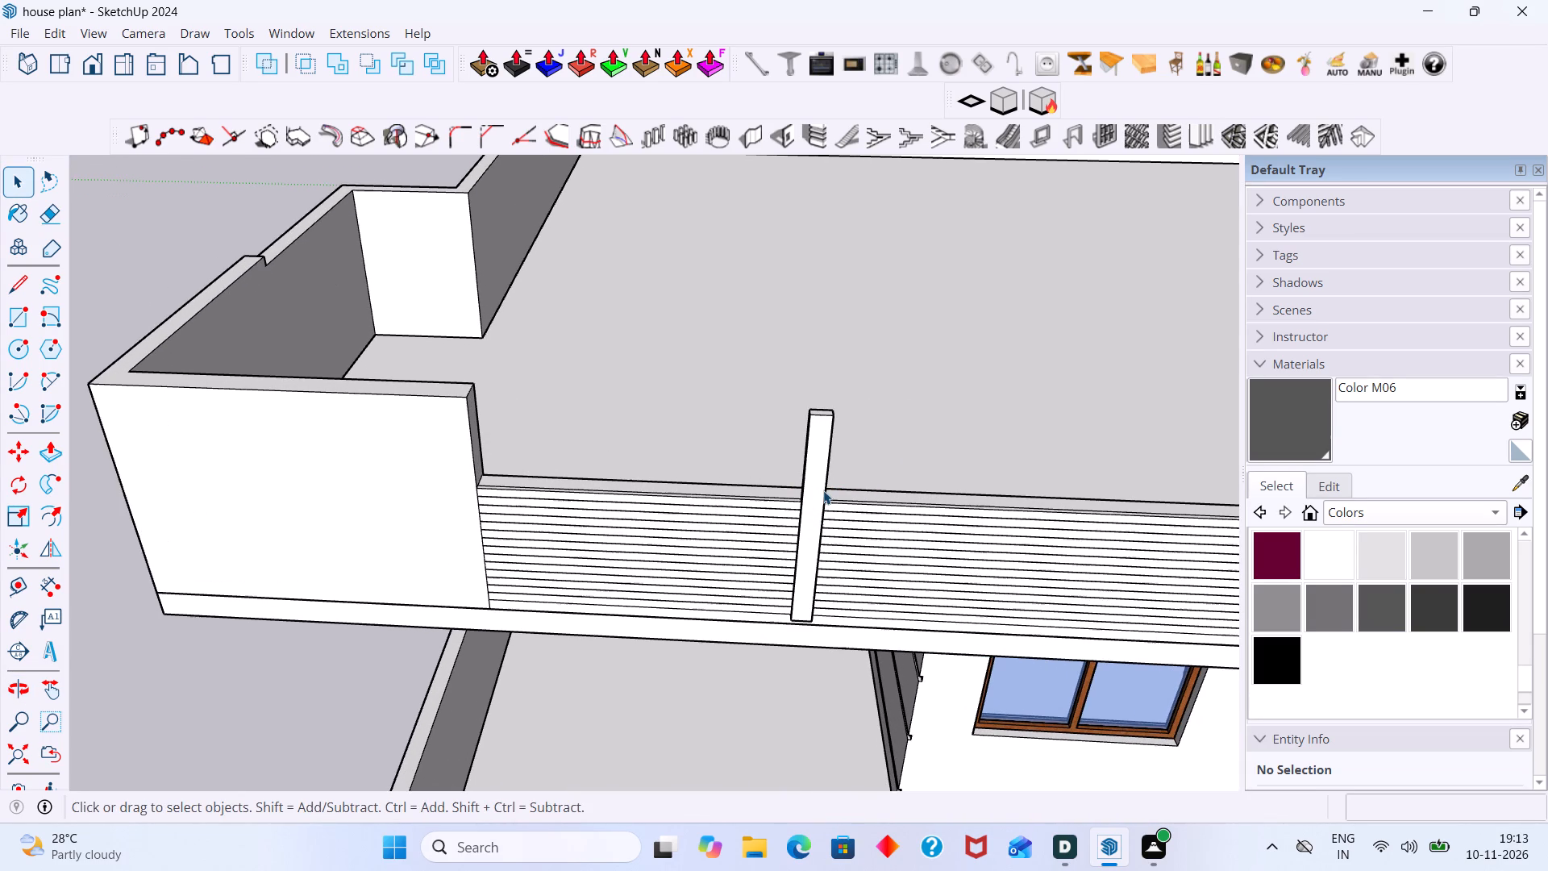
# Undo the strip's upward and downward extensions, its 2" projection and the earlier edits back to the grooved panel without a strip.
pyautogui.hotkey('ctrl', 'z')
pyautogui.hotkey('ctrl', 'z')
pyautogui.hotkey('ctrl', 'z')
pyautogui.hotkey('ctrl', 'z')
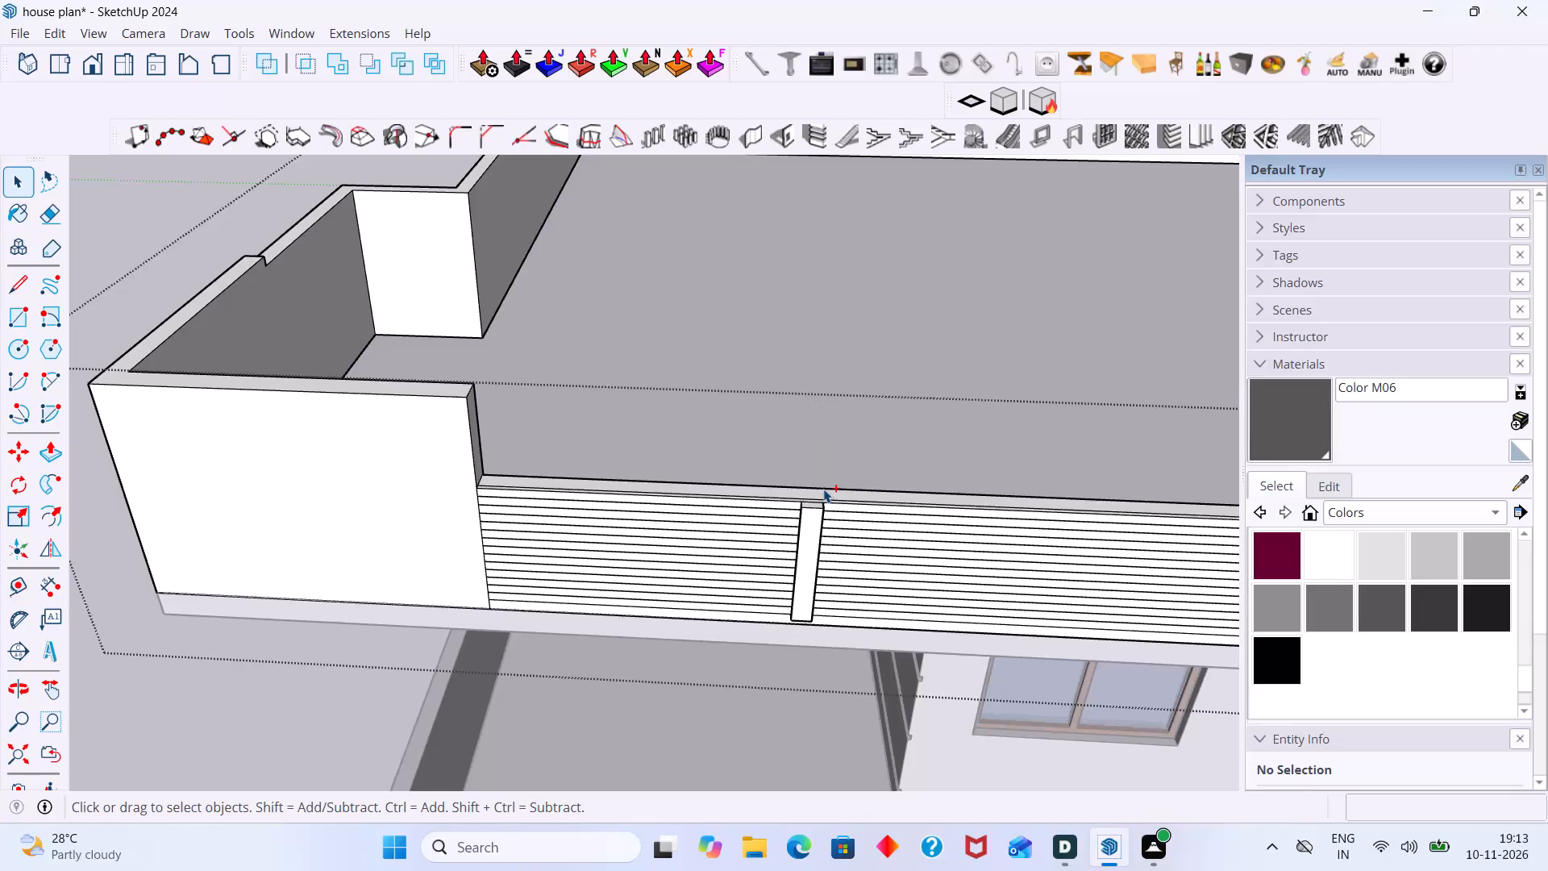
pyautogui.hotkey('ctrl', 'z')
pyautogui.hotkey('ctrl', 'z')
pyautogui.hotkey('ctrl', 'z')
pyautogui.hotkey('ctrl', 'z')
pyautogui.hotkey('ctrl', 'z')
pyautogui.scroll(-3, 814, 526)
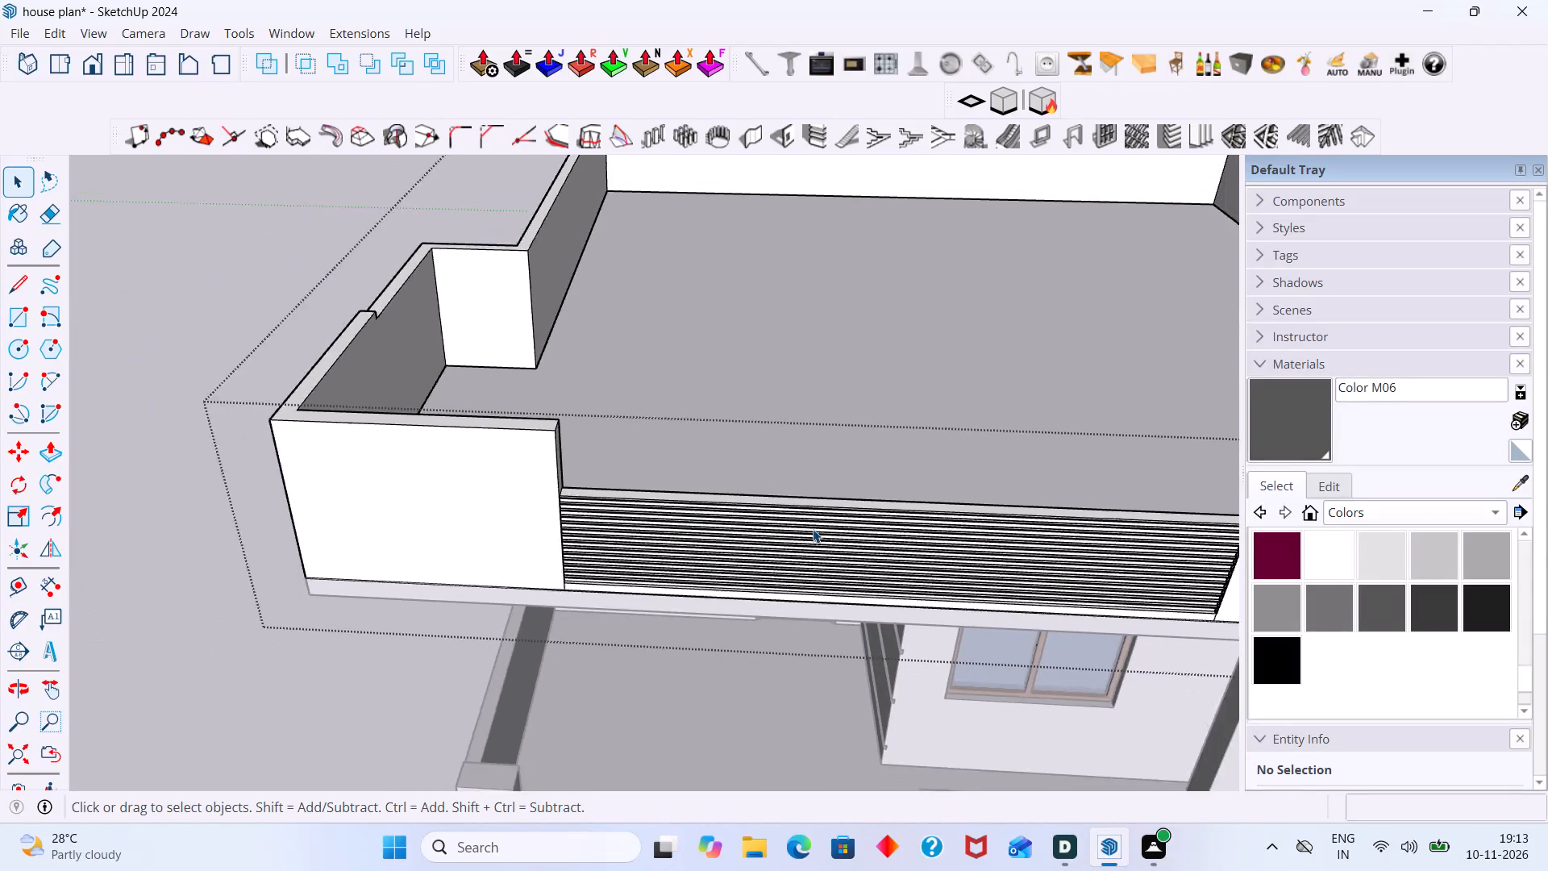
pyautogui.scroll(-3, 813, 529)
pyautogui.moveTo(847, 543); pyautogui.dragTo(949, 539, button='middle')
pyautogui.moveTo(1031, 508); pyautogui.dragTo(780, 507, button='middle')
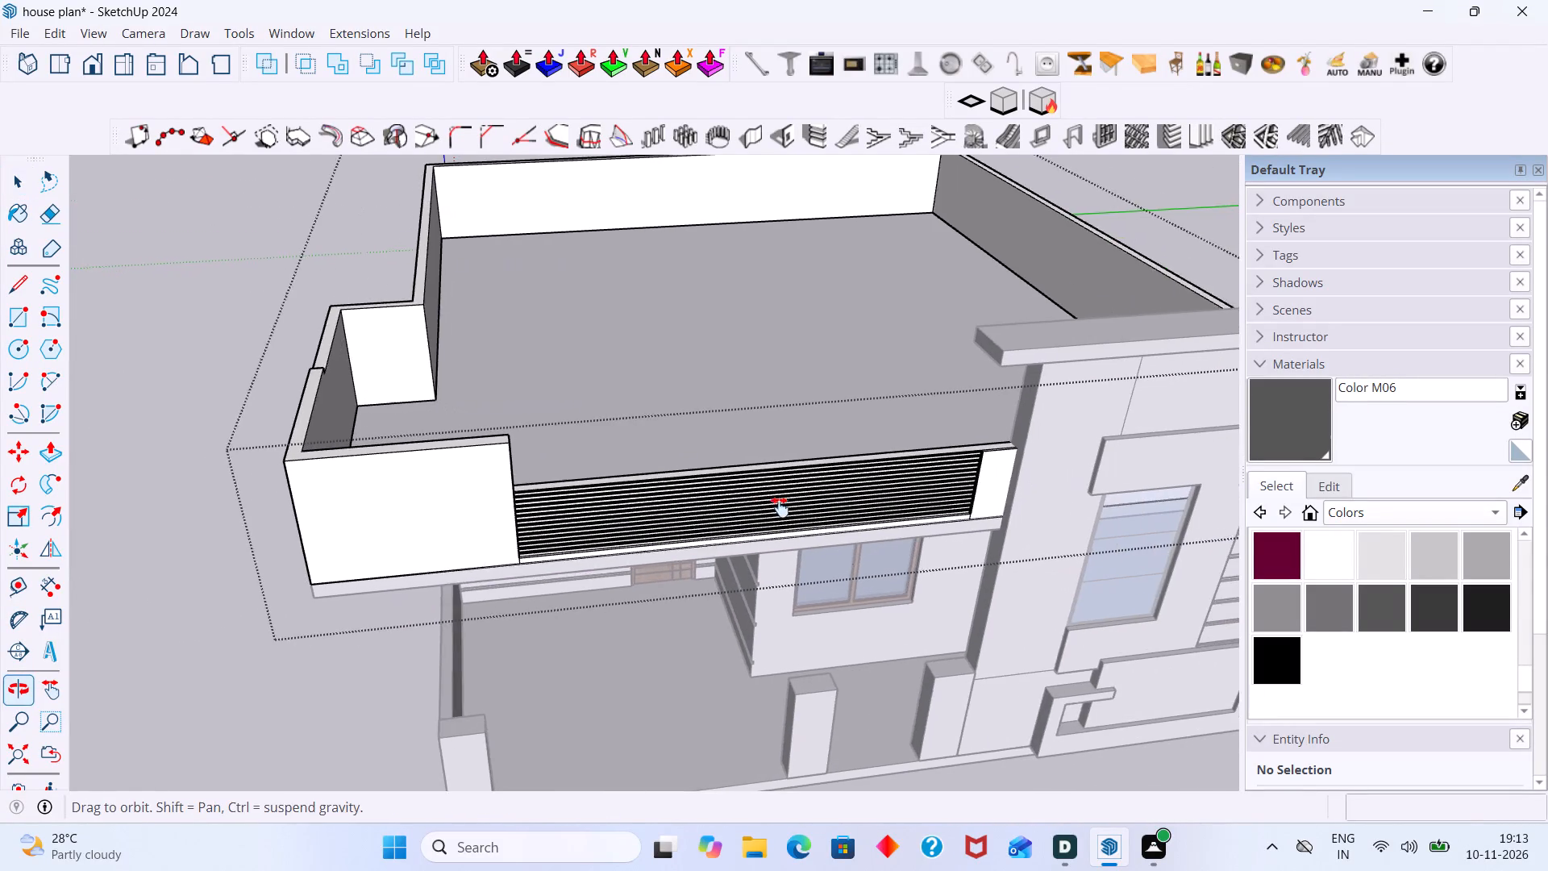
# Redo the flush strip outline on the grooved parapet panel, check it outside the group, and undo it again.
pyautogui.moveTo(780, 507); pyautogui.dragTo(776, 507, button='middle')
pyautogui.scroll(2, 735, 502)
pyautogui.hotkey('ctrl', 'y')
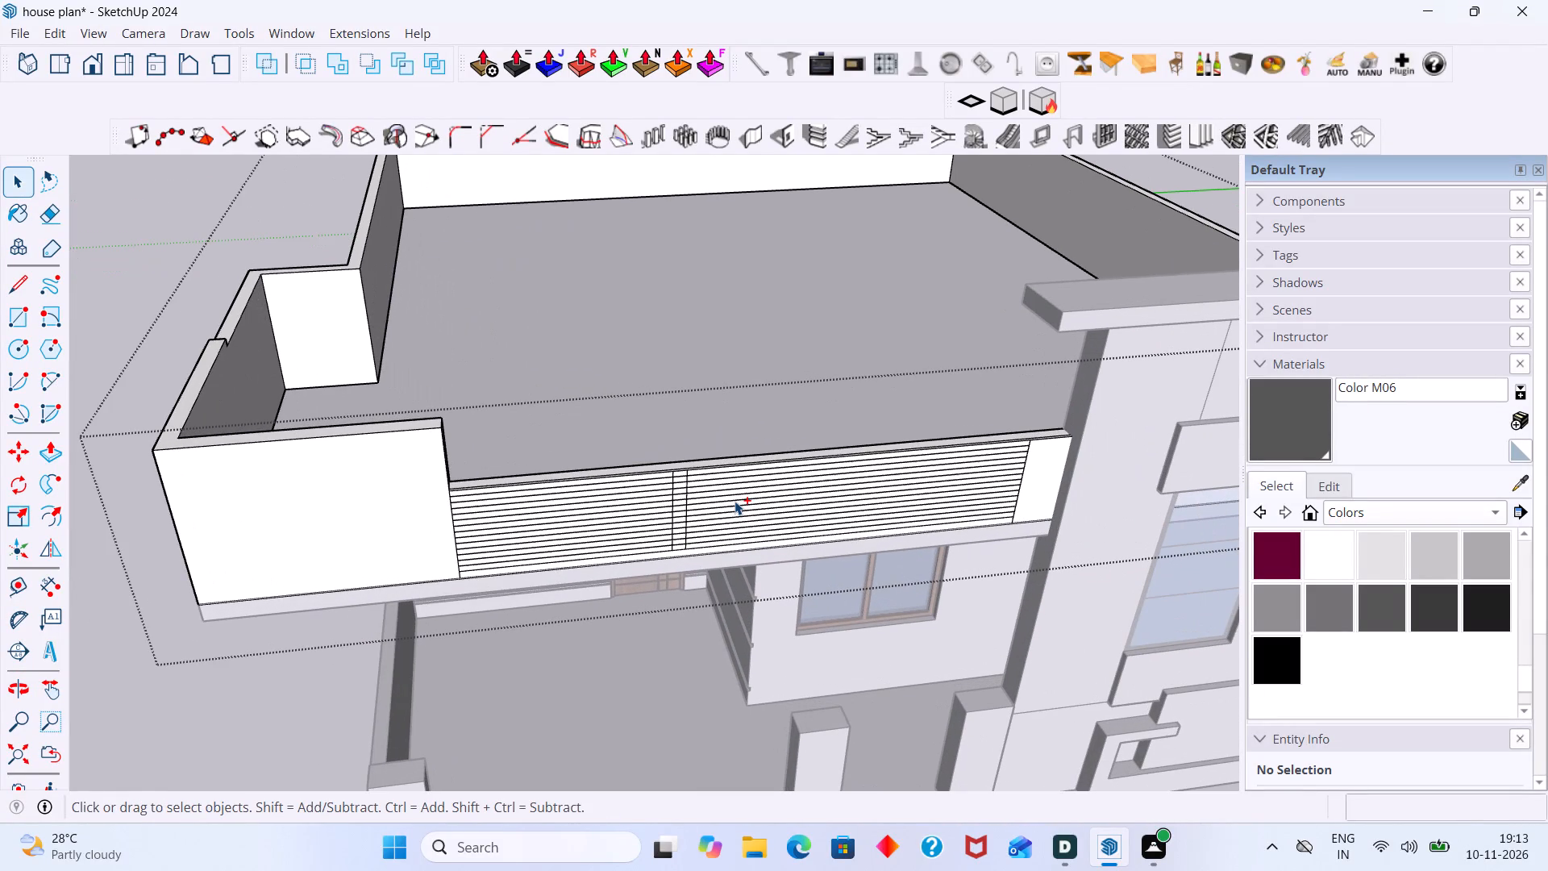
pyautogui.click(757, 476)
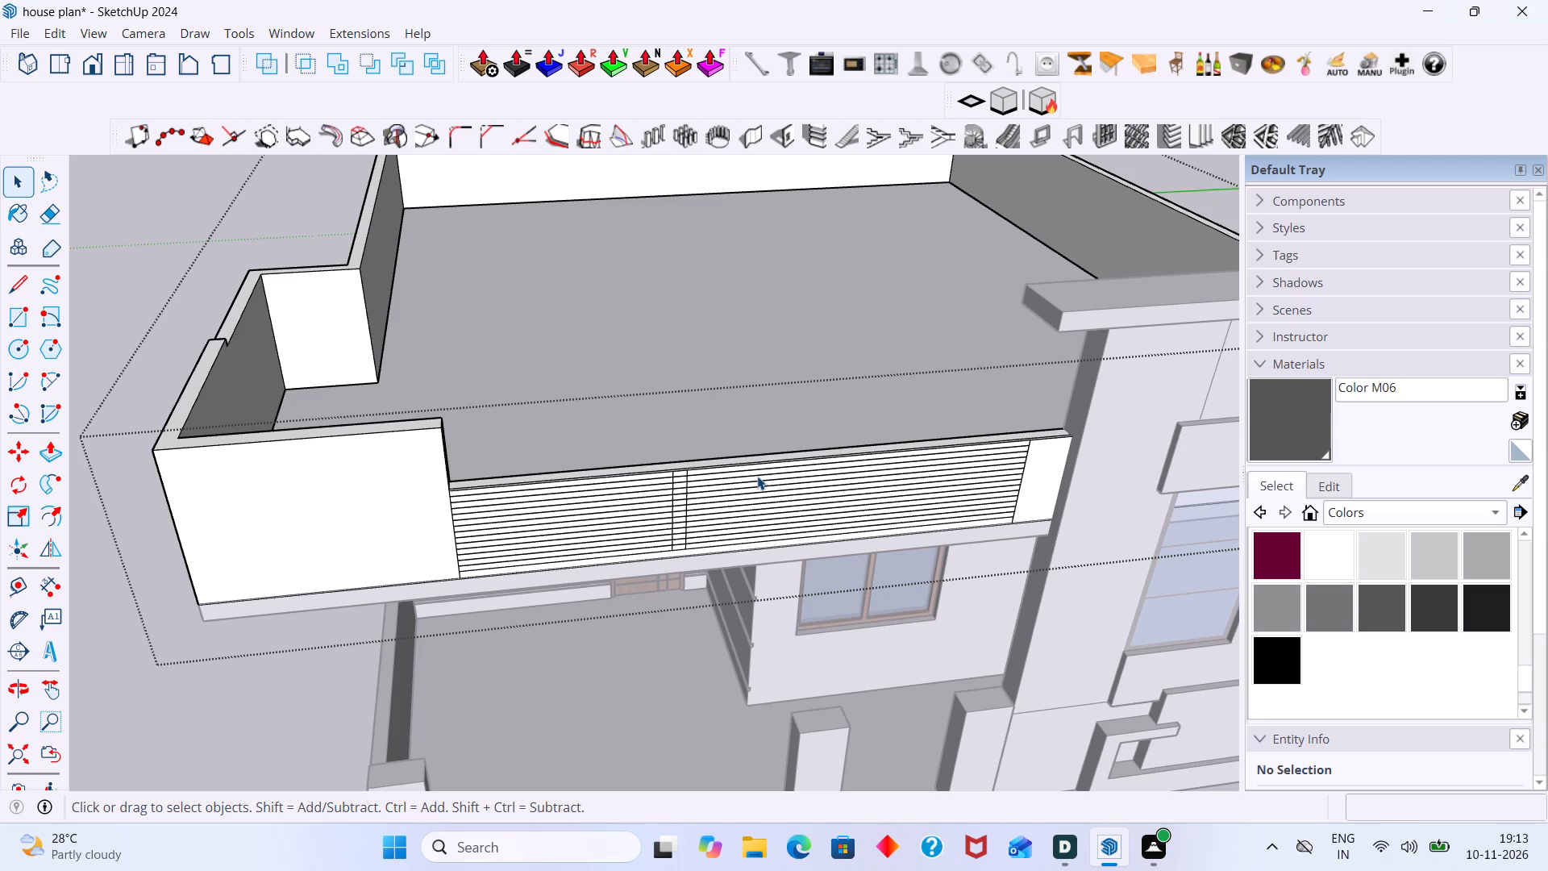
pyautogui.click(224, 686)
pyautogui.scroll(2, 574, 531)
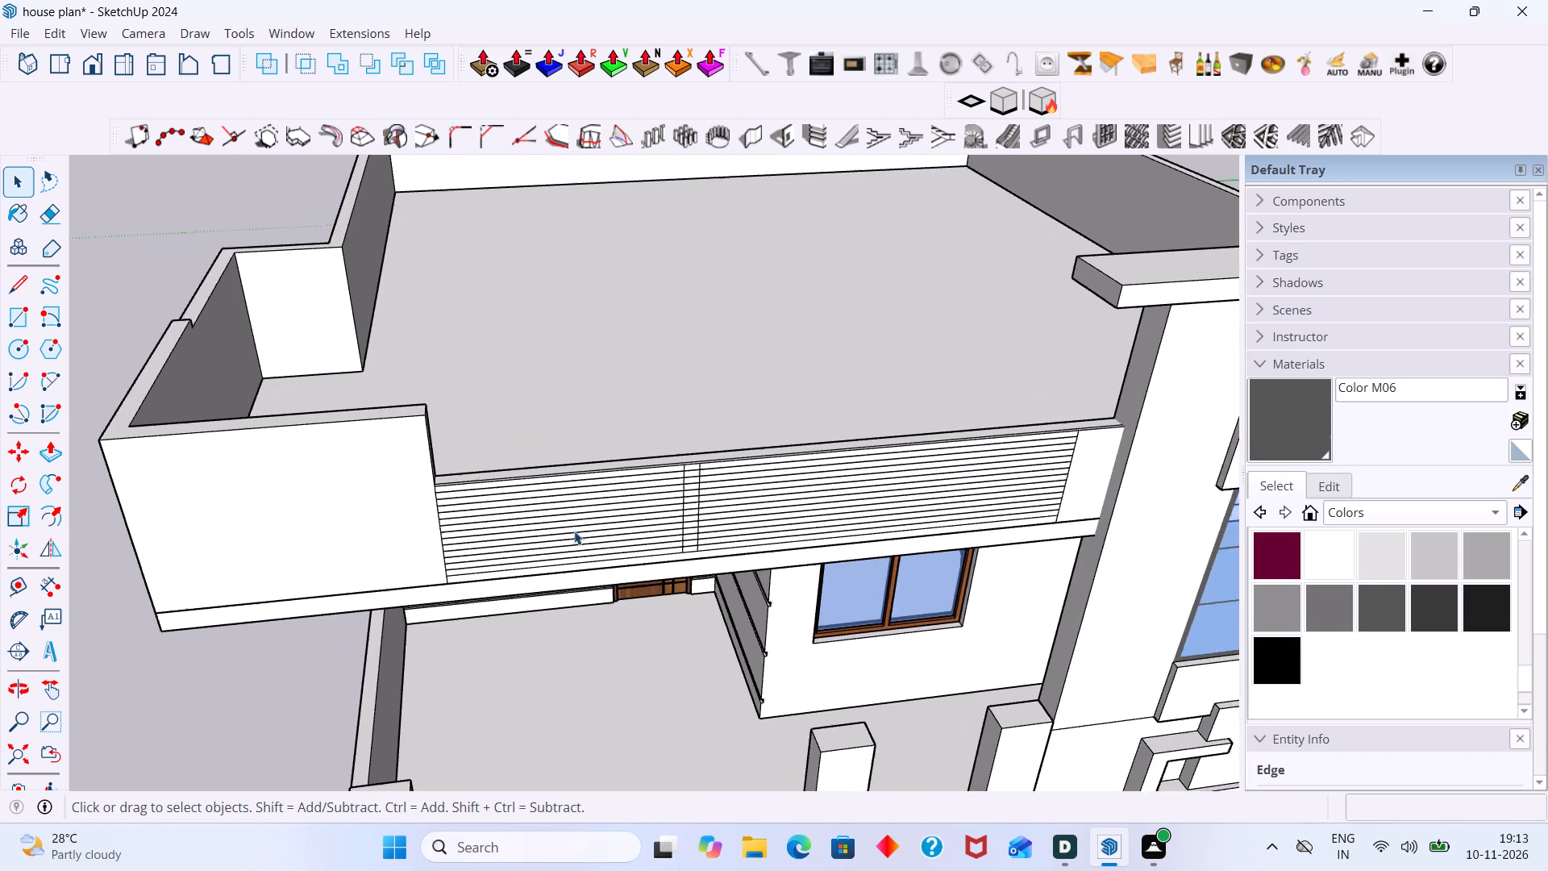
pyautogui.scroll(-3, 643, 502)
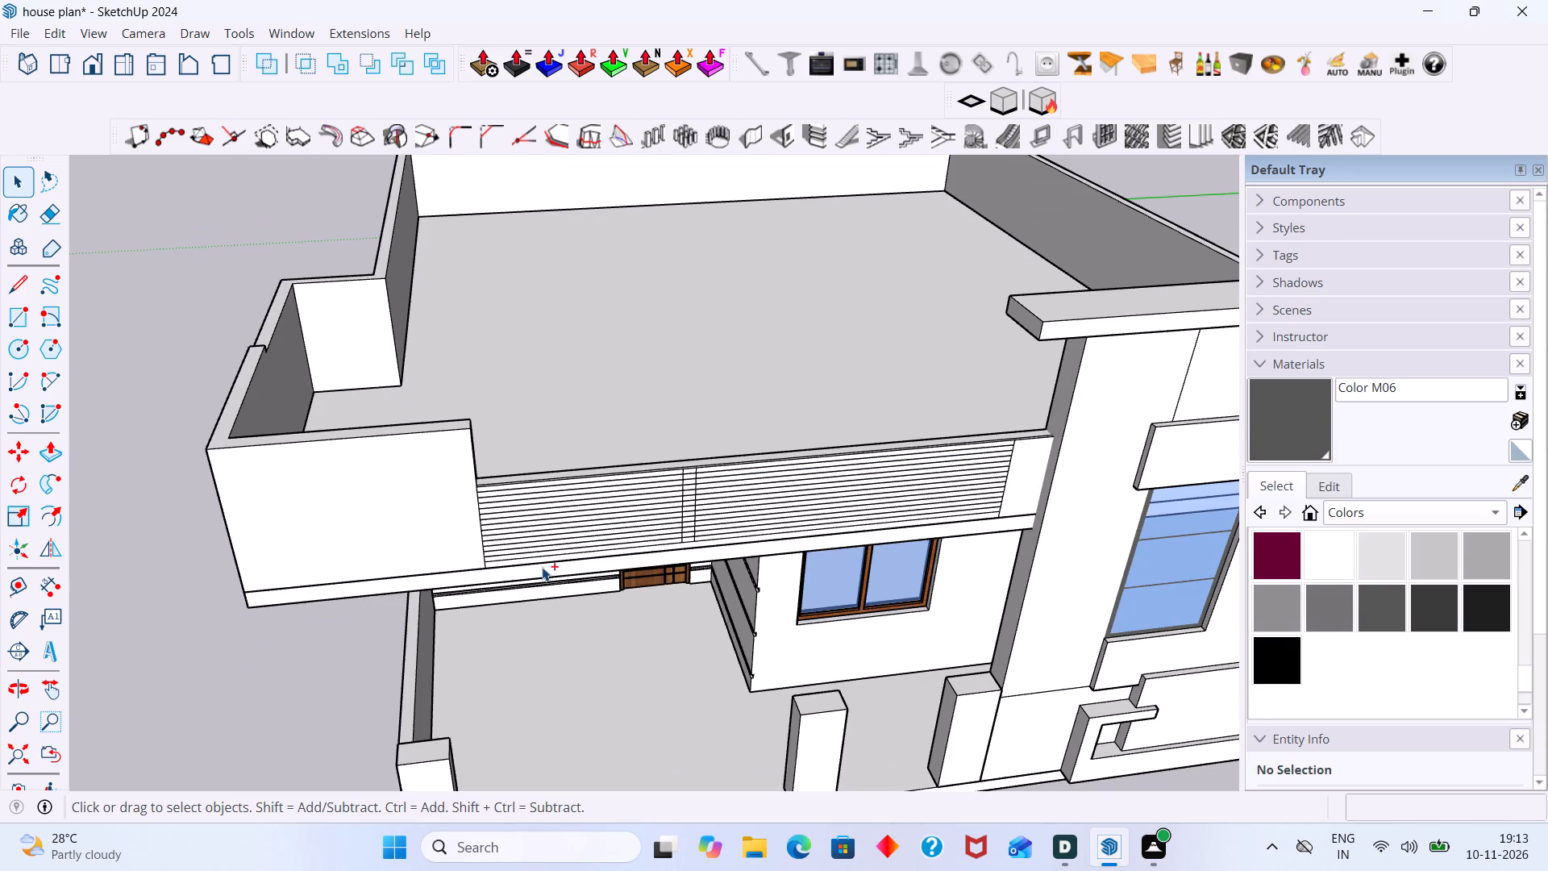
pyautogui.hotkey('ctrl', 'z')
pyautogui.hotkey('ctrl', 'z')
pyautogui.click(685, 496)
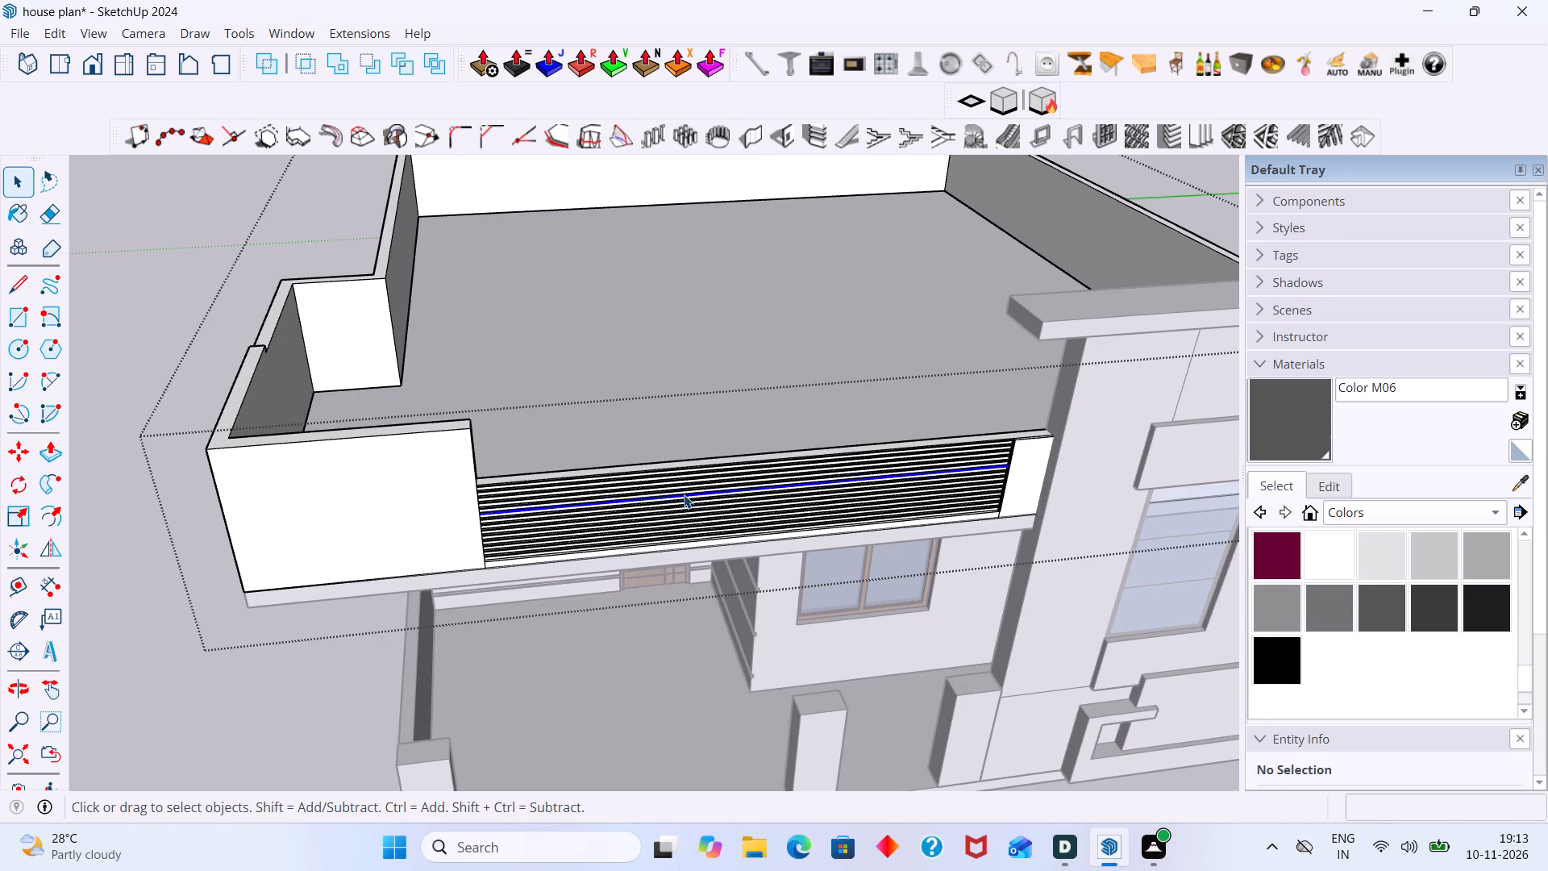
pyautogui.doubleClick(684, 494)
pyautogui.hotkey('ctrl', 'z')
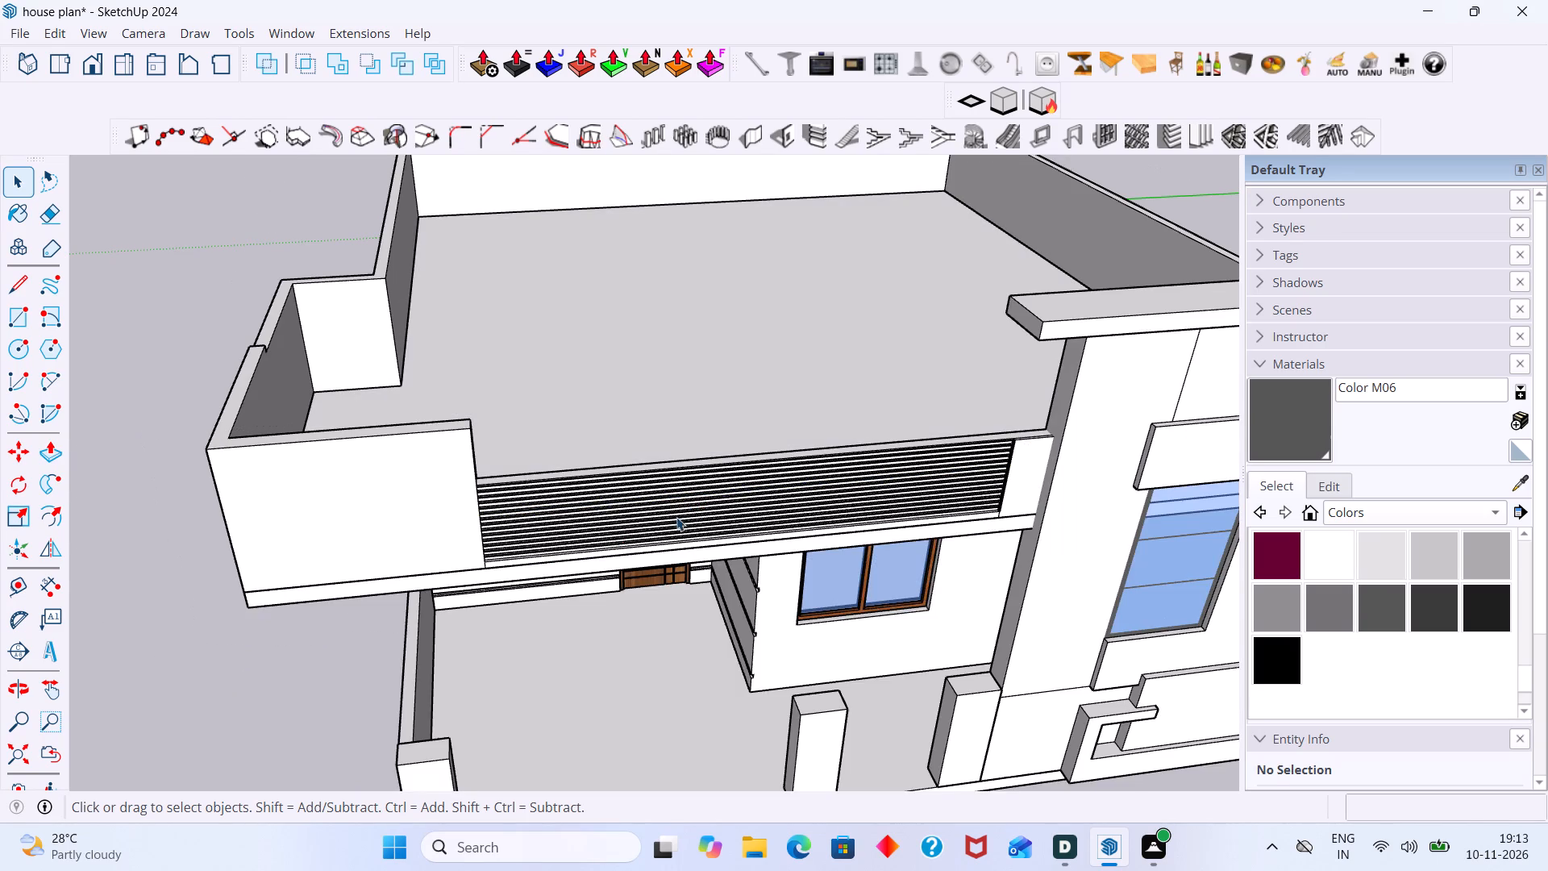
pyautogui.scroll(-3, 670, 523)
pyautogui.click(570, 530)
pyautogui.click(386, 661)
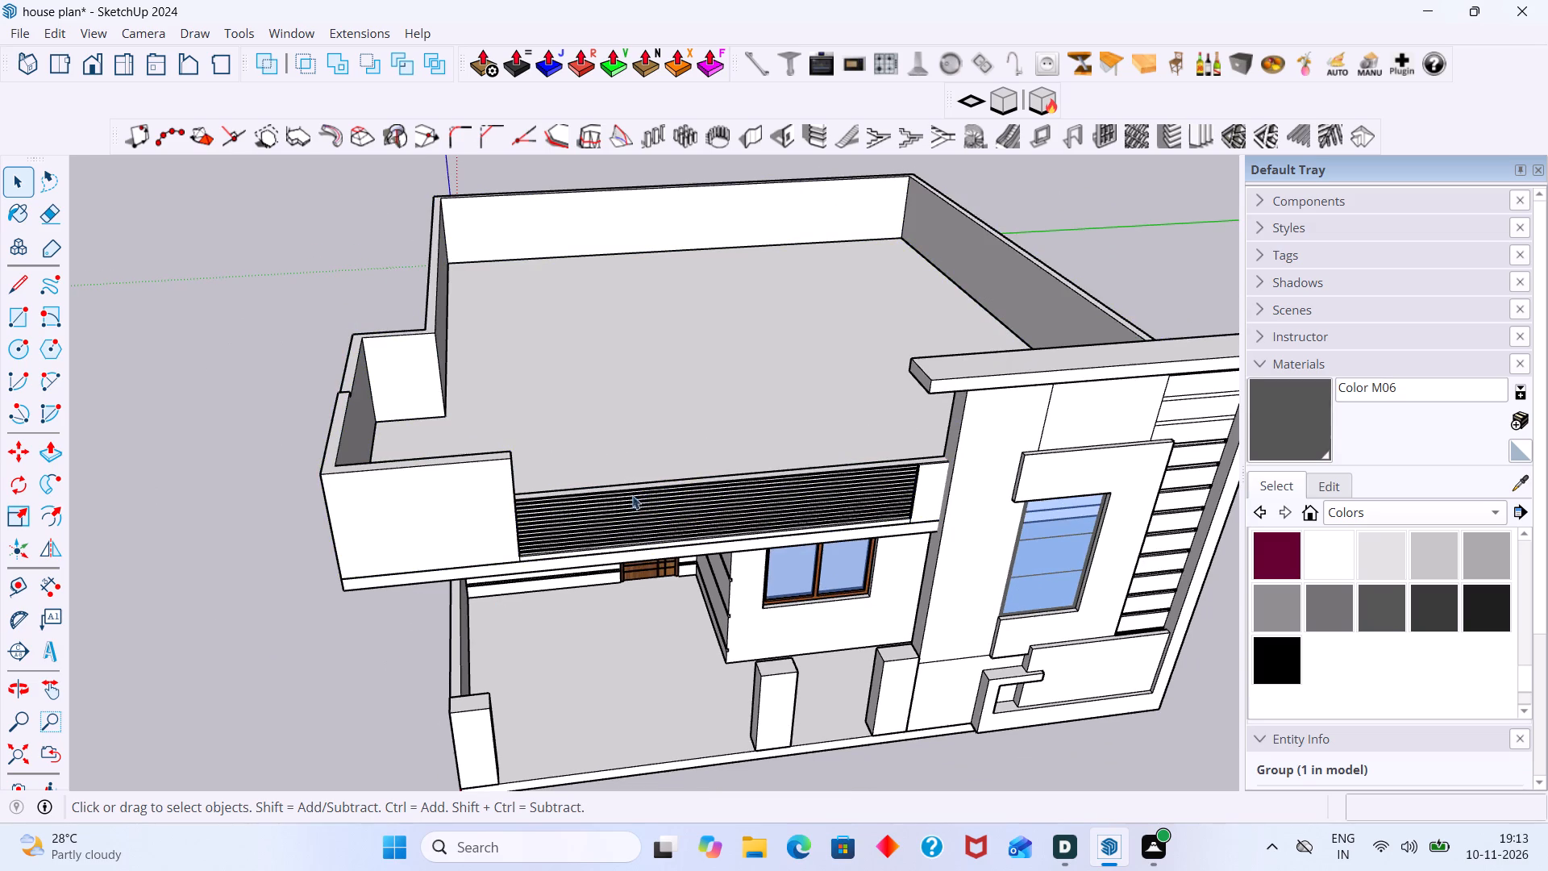
# Open the parapet group for editing, with the Rectangle tool ready over the grooved panel.
pyautogui.scroll(6, 645, 482)
pyautogui.click(613, 516)
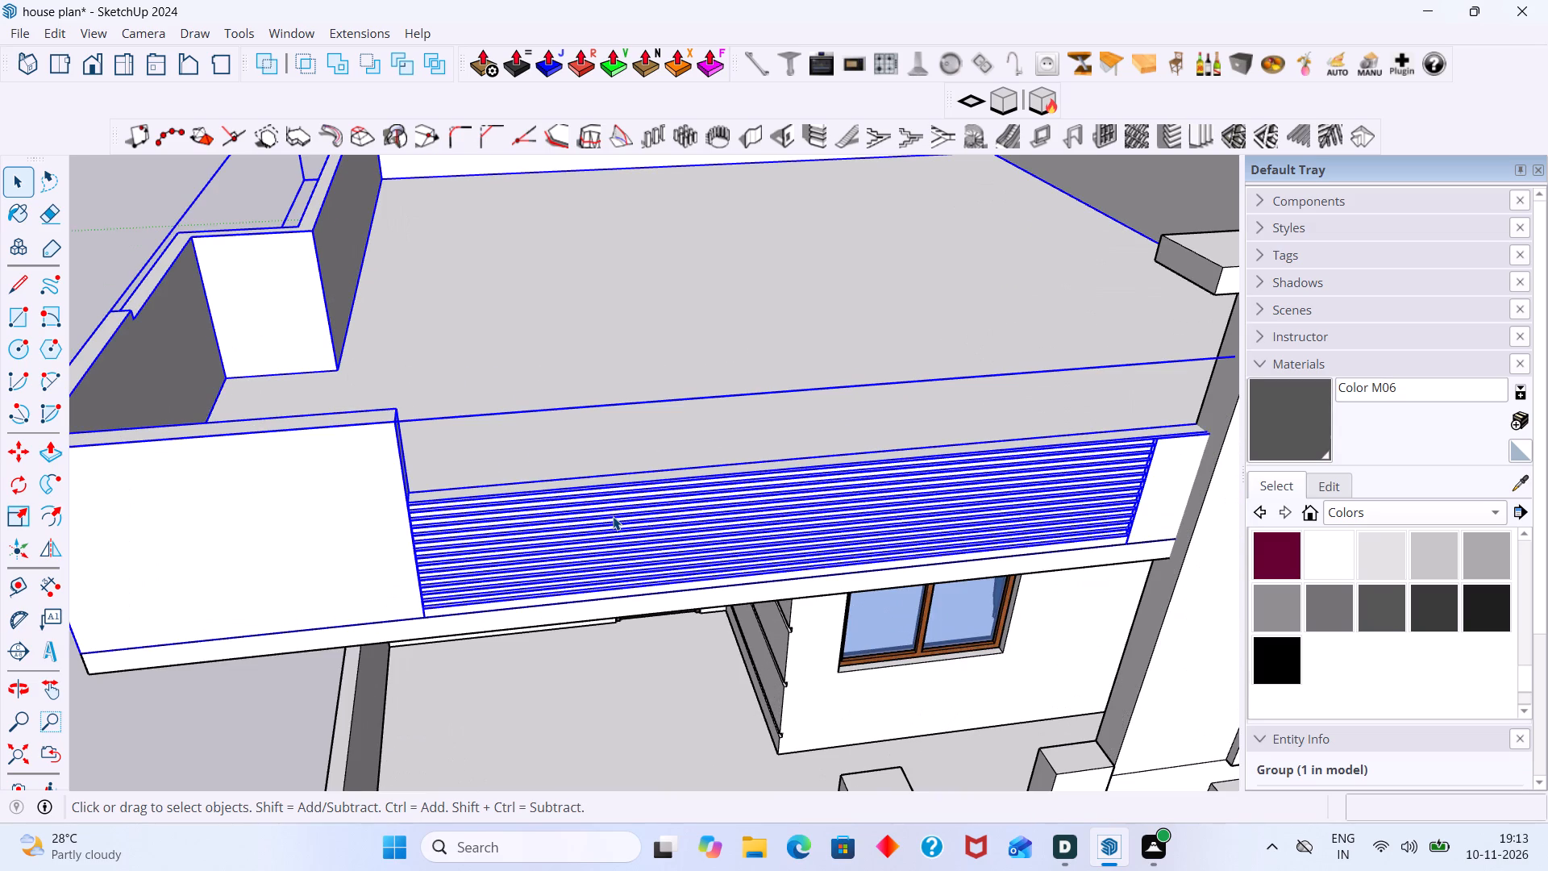
pyautogui.doubleClick(613, 516)
pyautogui.press('r')
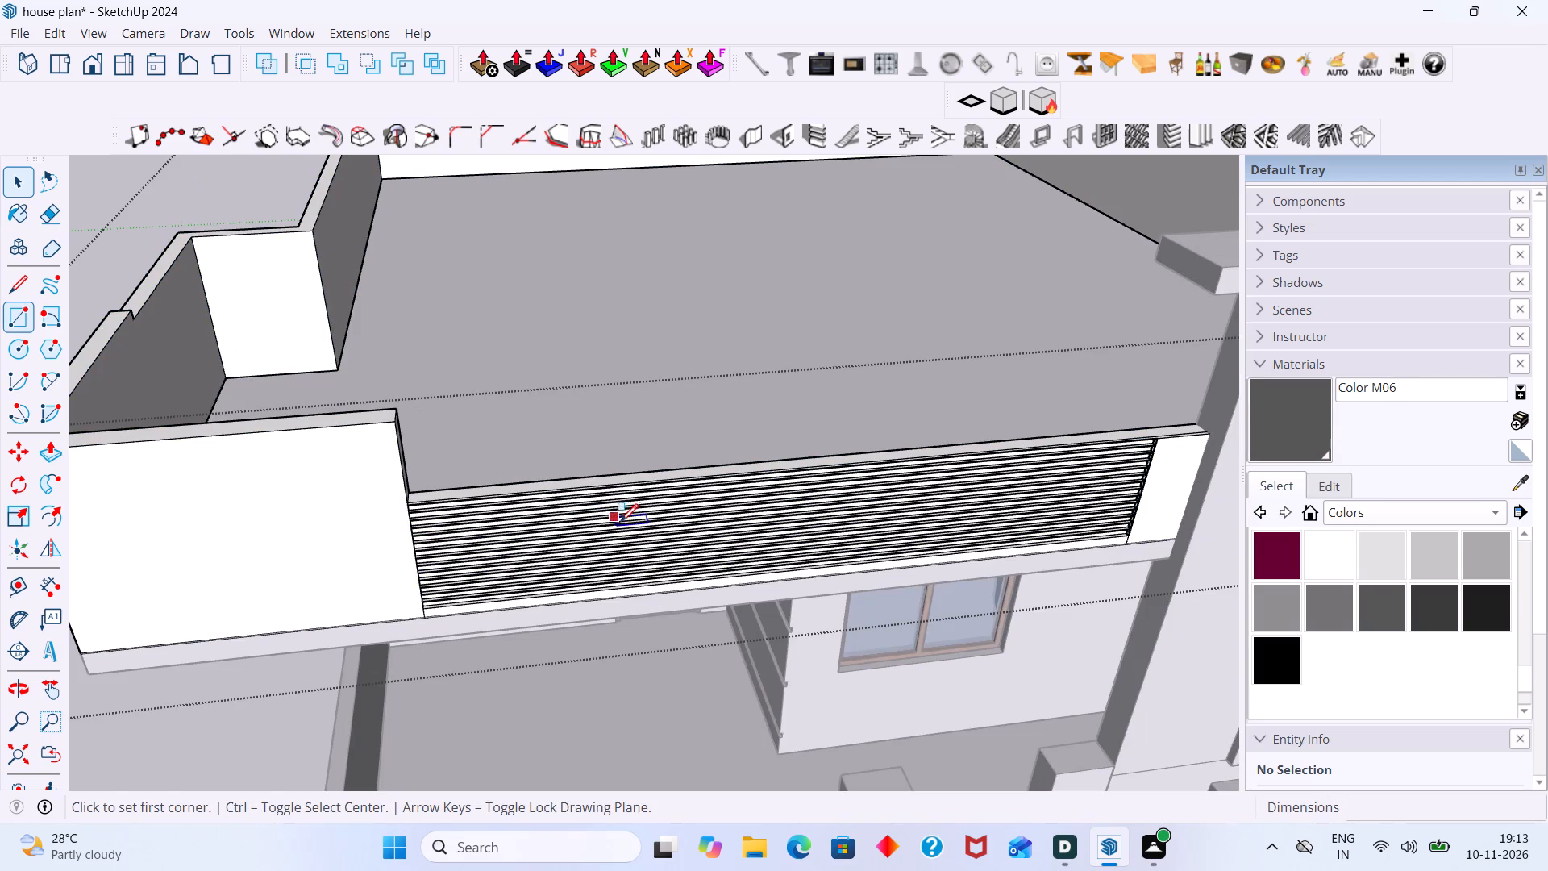
pyautogui.scroll(4, 669, 479)
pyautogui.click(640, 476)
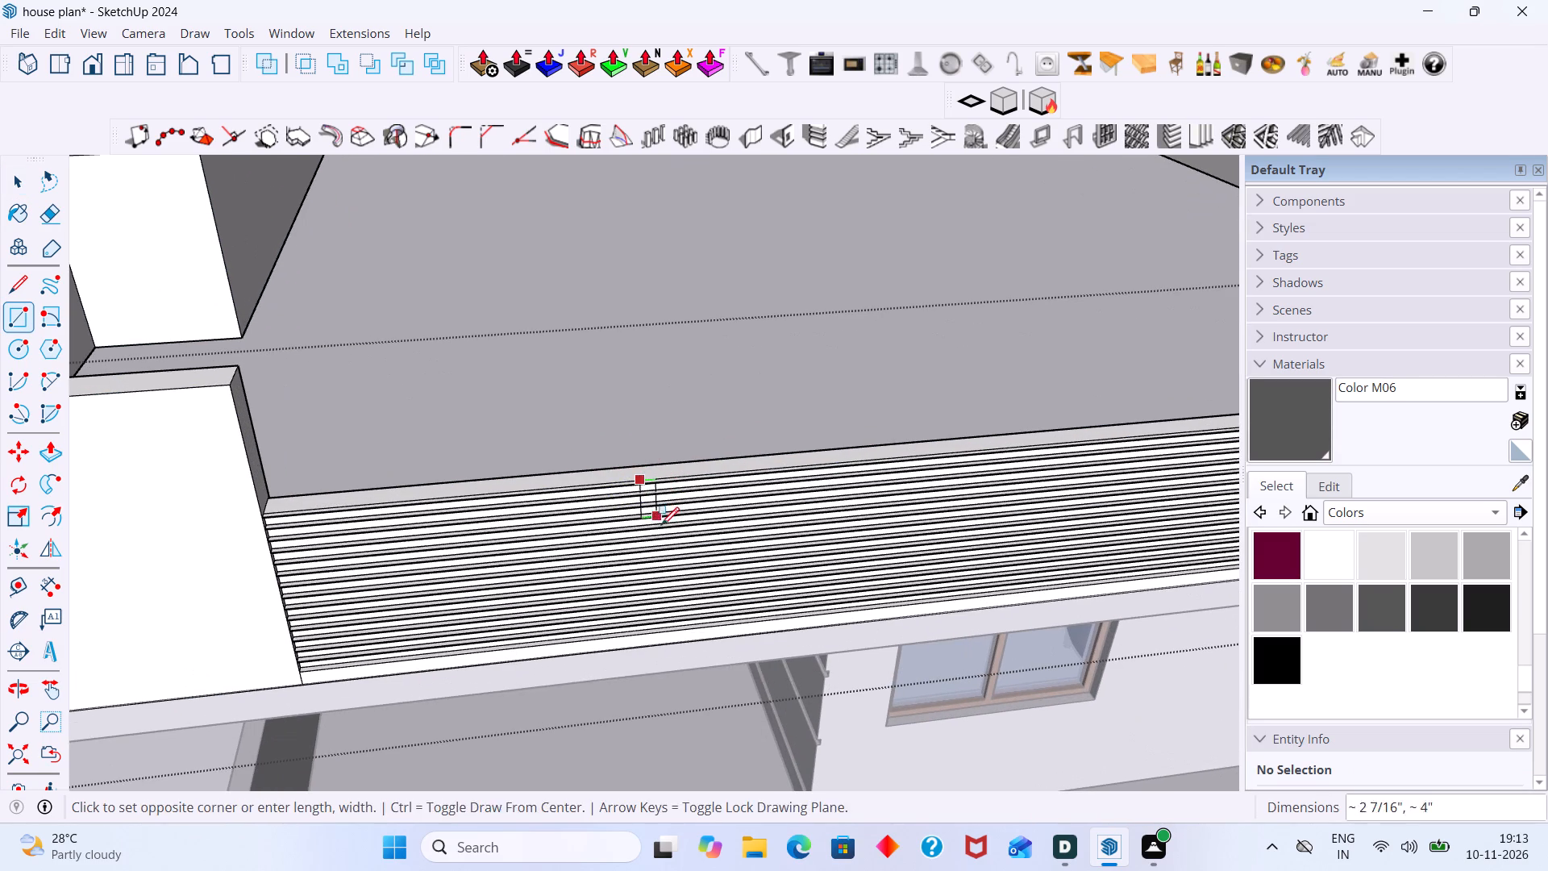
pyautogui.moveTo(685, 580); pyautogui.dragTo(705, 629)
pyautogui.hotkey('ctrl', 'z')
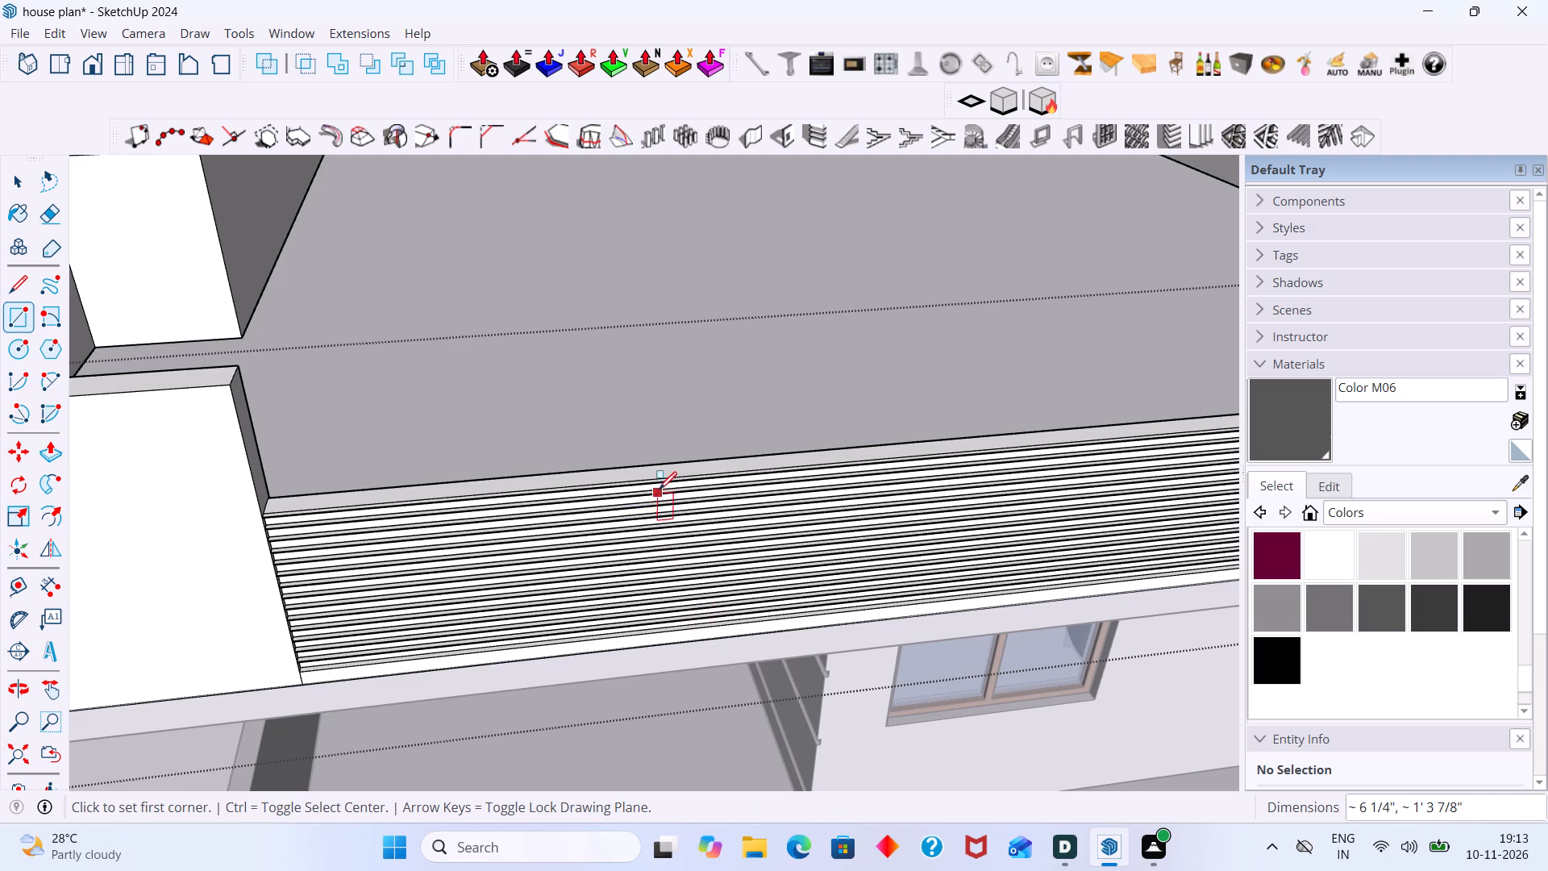
# Draw a vertical rectangle about 3 9/16" wide and 2' 3 13/16" high across the grooved panel, from its top edge to its bottom edge.
pyautogui.click(653, 477)
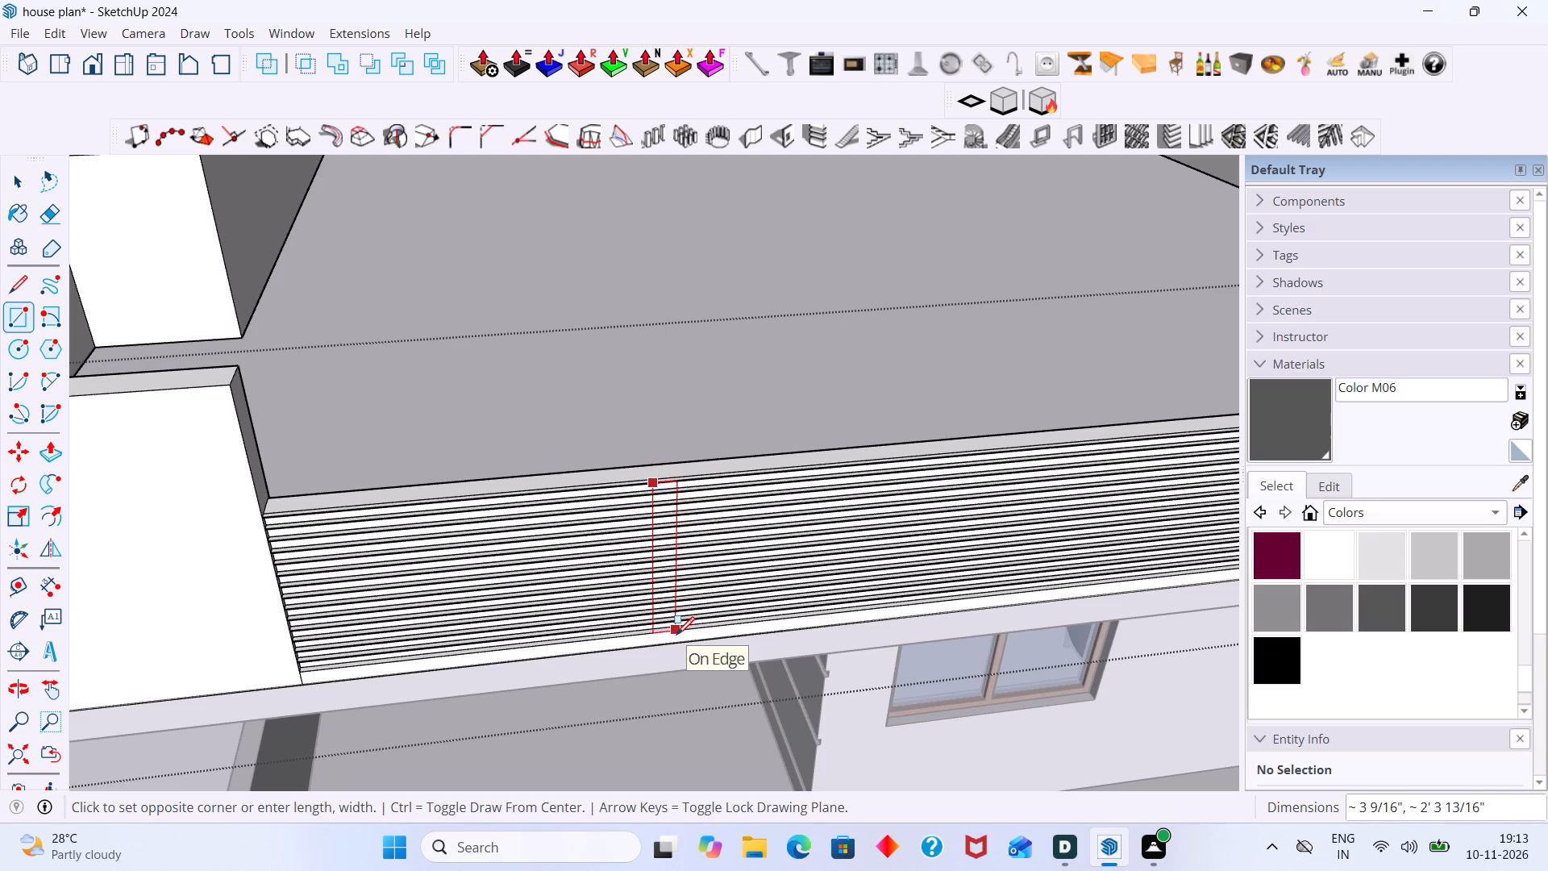
pyautogui.click(676, 635)
pyautogui.press('space')
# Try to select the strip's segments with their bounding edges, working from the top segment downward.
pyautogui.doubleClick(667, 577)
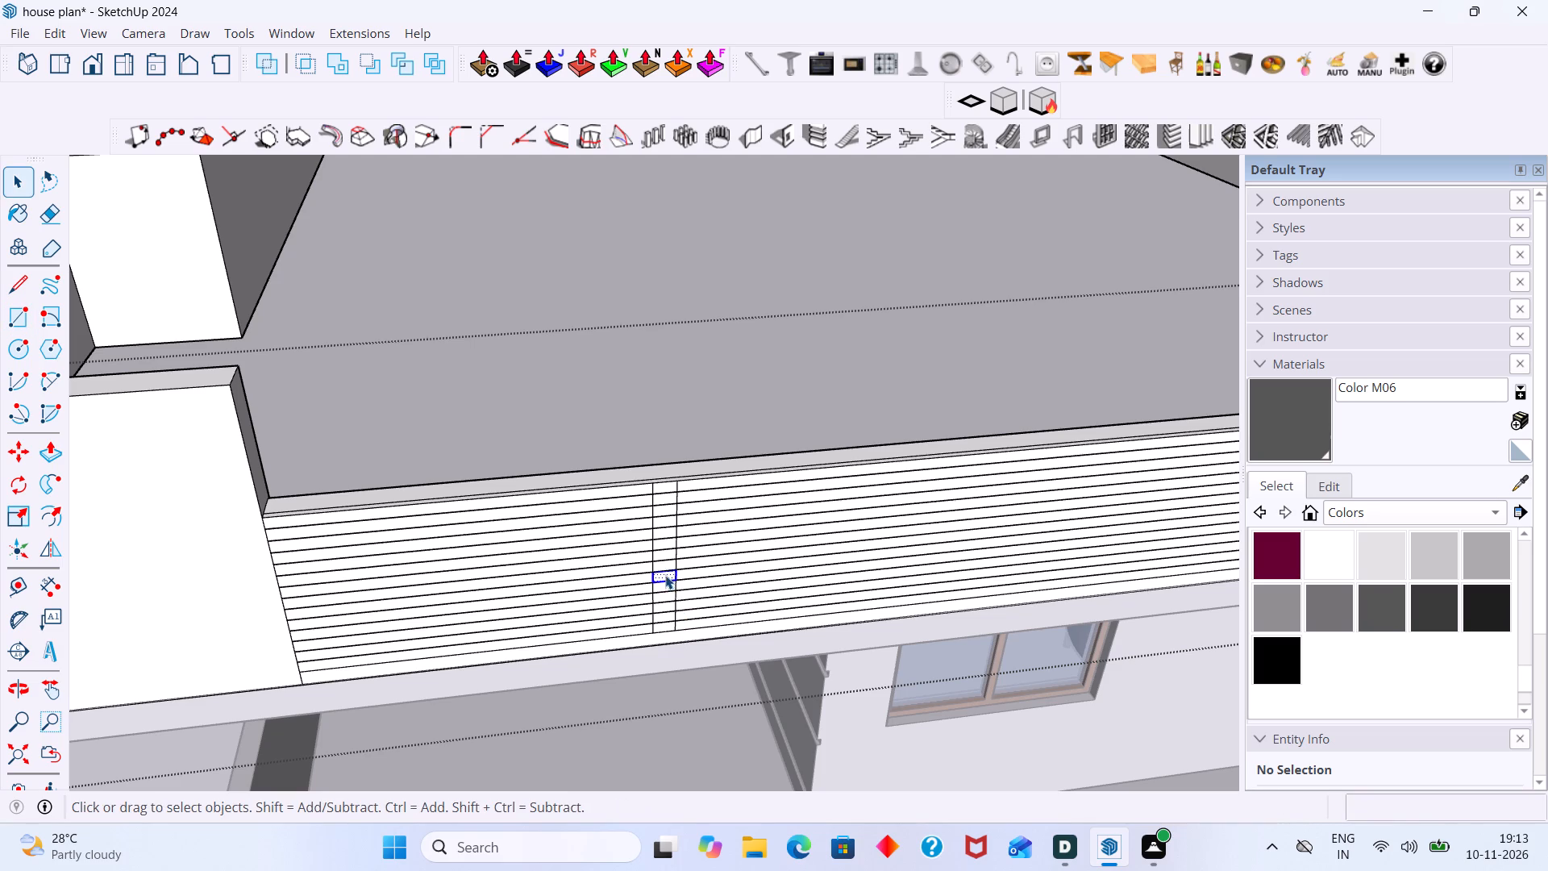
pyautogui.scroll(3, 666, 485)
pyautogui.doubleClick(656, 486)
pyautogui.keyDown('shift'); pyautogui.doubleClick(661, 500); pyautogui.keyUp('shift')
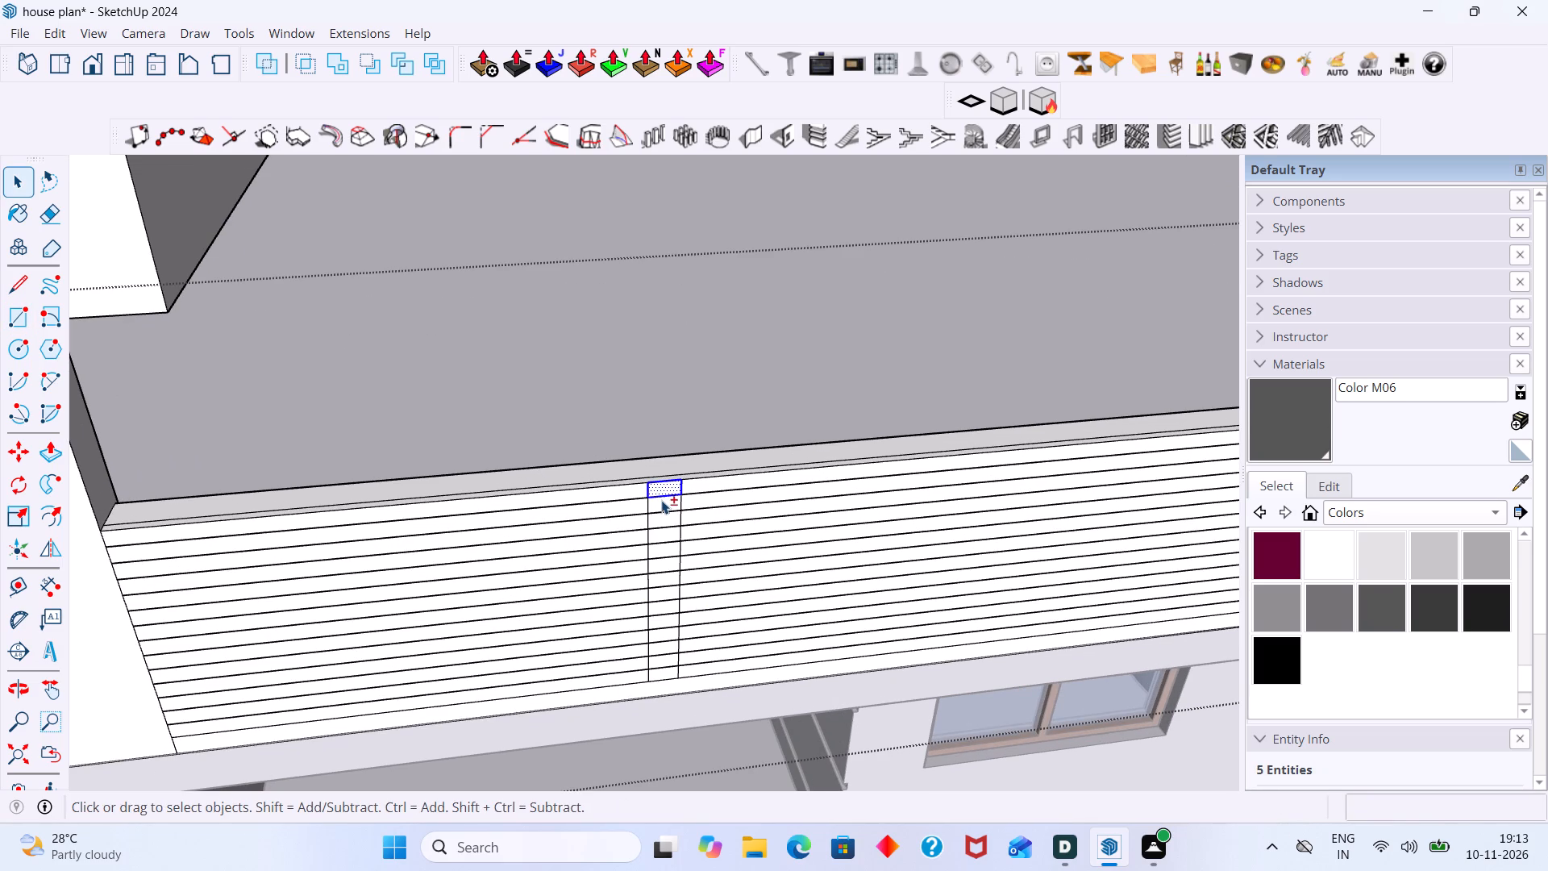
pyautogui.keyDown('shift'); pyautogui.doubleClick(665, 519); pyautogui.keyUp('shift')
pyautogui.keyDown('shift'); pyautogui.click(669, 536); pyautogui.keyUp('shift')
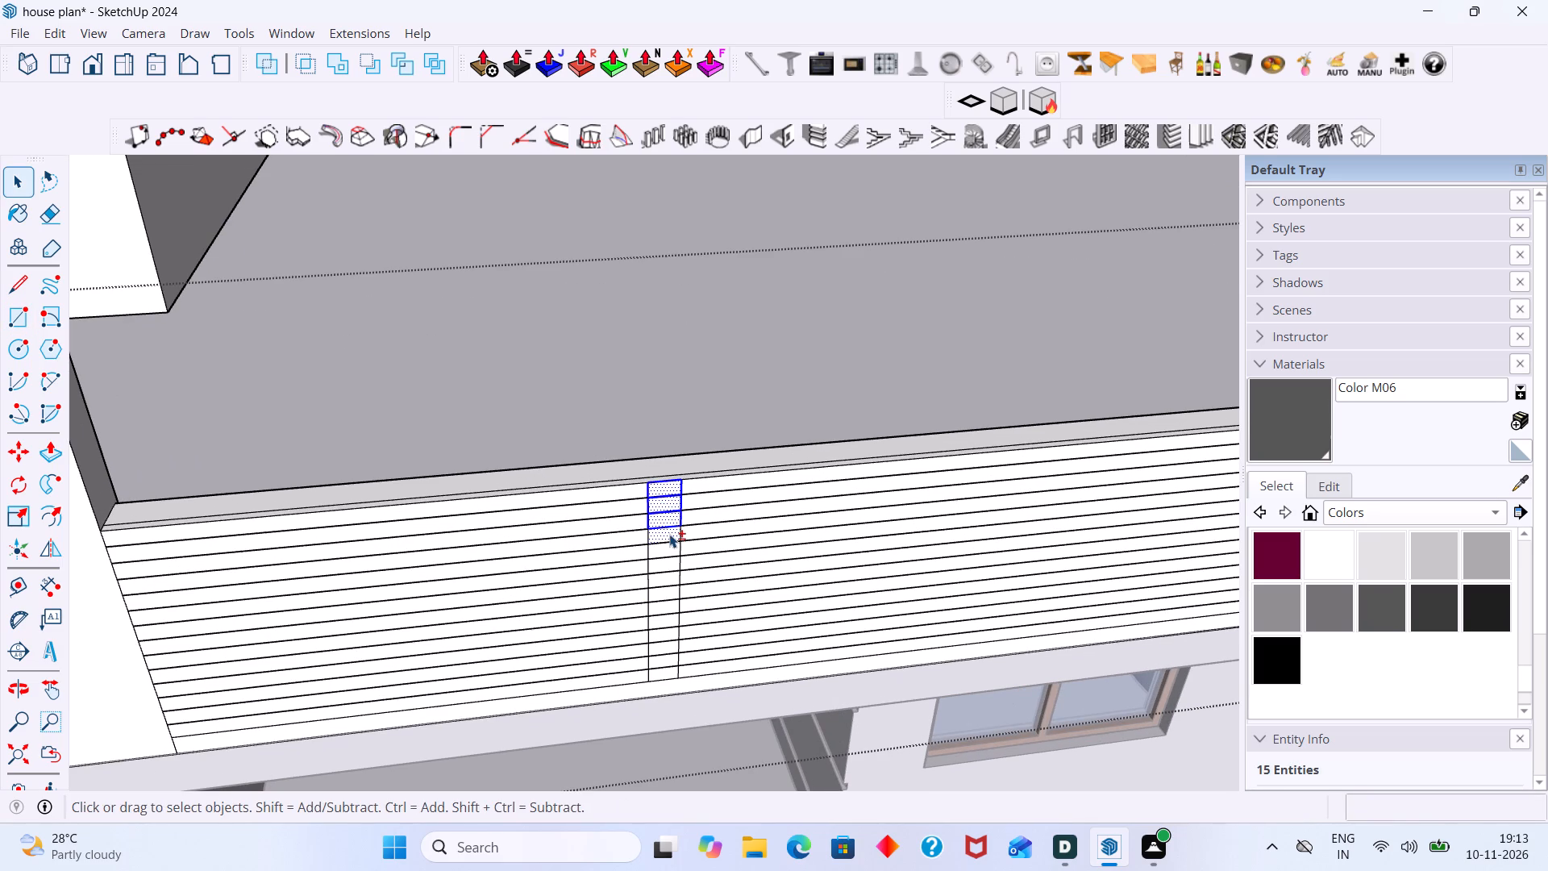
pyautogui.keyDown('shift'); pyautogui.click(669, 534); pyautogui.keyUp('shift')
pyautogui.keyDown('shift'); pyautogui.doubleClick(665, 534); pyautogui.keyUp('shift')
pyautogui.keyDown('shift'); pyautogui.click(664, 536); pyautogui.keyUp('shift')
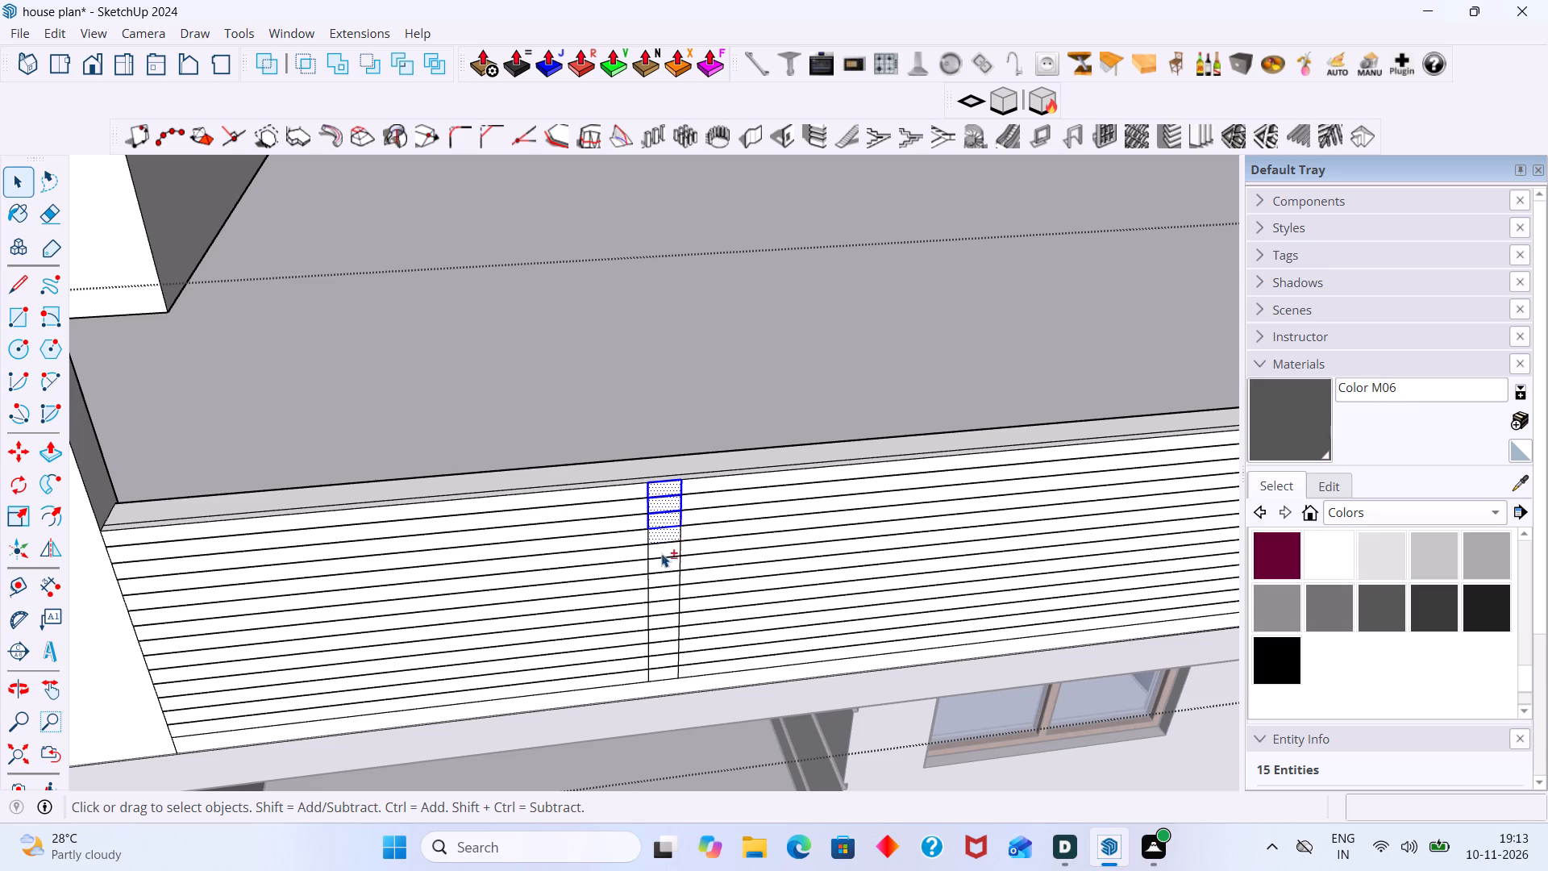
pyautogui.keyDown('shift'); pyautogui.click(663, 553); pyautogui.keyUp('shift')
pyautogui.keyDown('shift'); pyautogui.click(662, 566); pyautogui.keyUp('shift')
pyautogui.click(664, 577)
# Select all the strip's segment faces from top to bottom and make them a separate group.
pyautogui.doubleClick(662, 487)
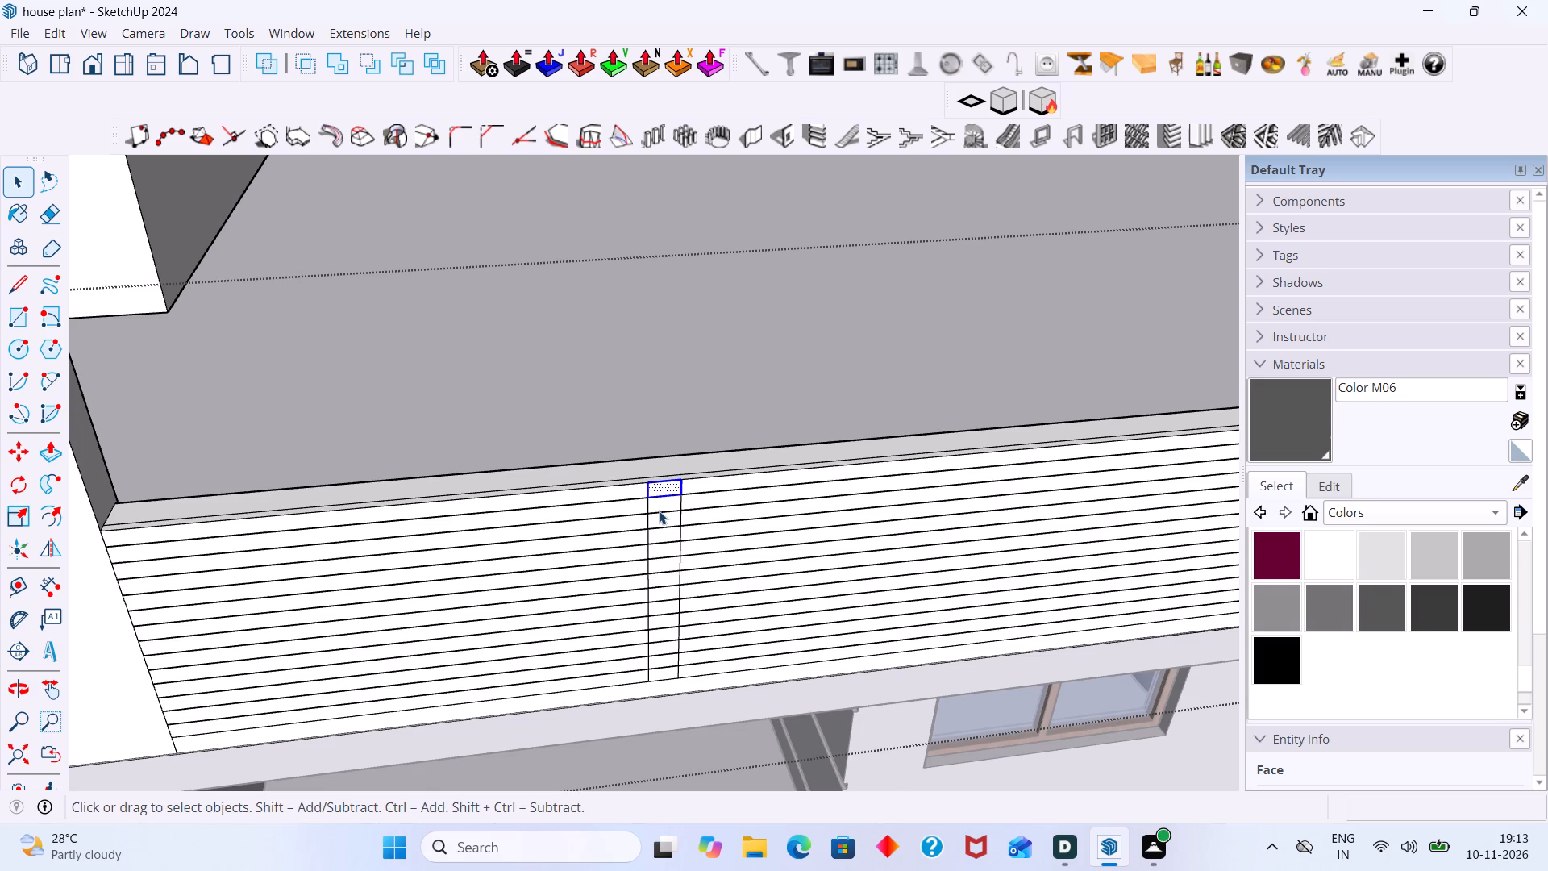
pyautogui.keyDown('shift'); pyautogui.click(663, 503); pyautogui.keyUp('shift')
pyautogui.keyDown('shift'); pyautogui.click(664, 522); pyautogui.keyUp('shift')
pyautogui.keyDown('shift'); pyautogui.click(663, 536); pyautogui.keyUp('shift')
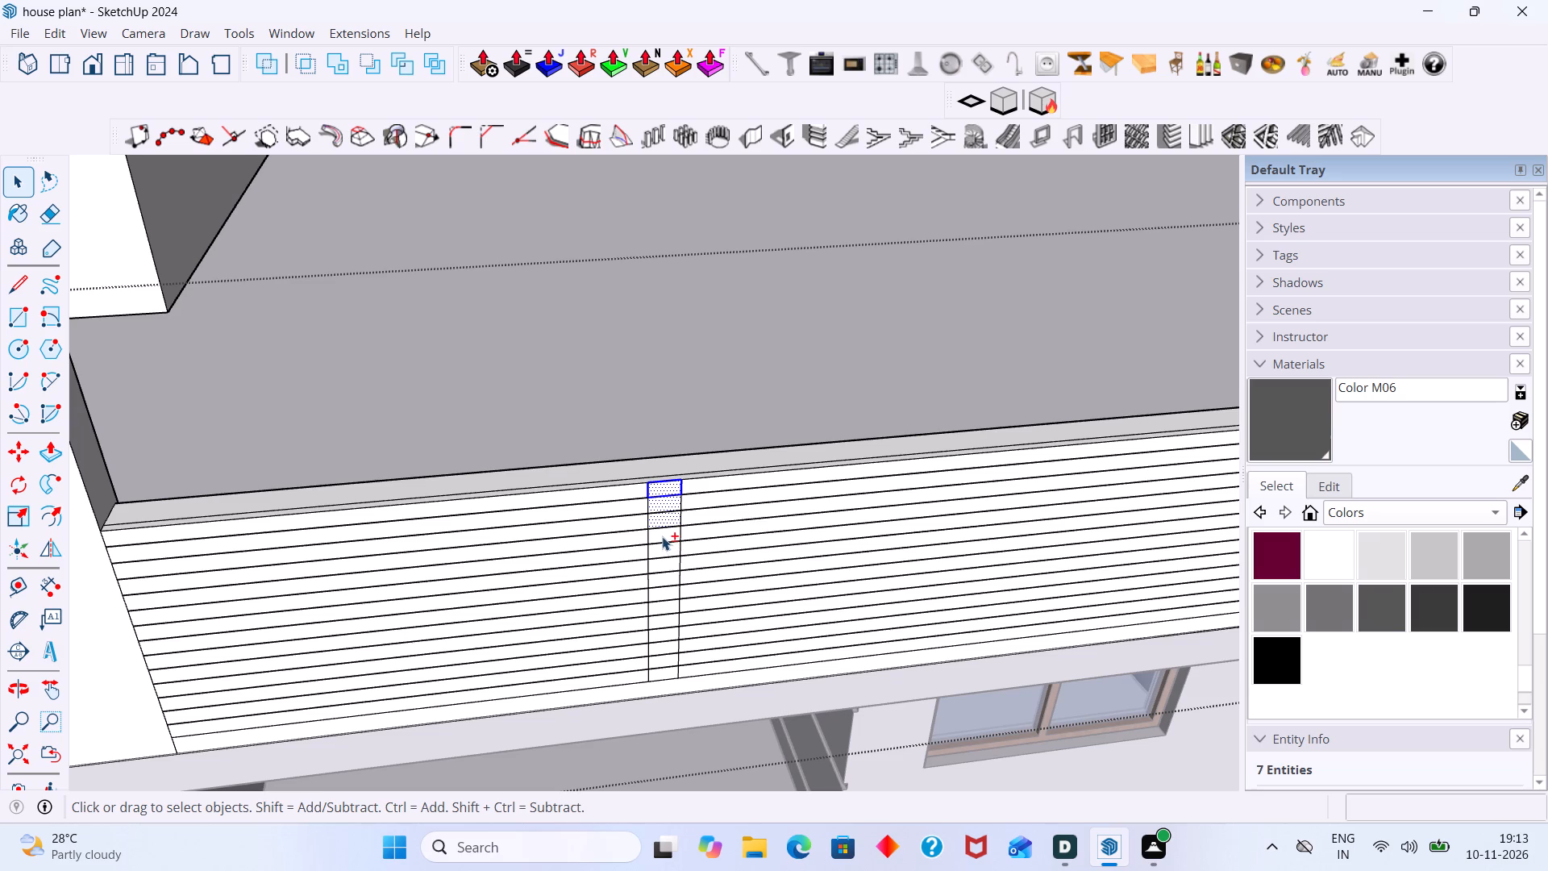
pyautogui.keyDown('shift'); pyautogui.click(659, 548); pyautogui.keyUp('shift')
pyautogui.keyDown('shift'); pyautogui.click(660, 563); pyautogui.keyUp('shift')
pyautogui.keyDown('shift'); pyautogui.click(664, 580); pyautogui.keyUp('shift')
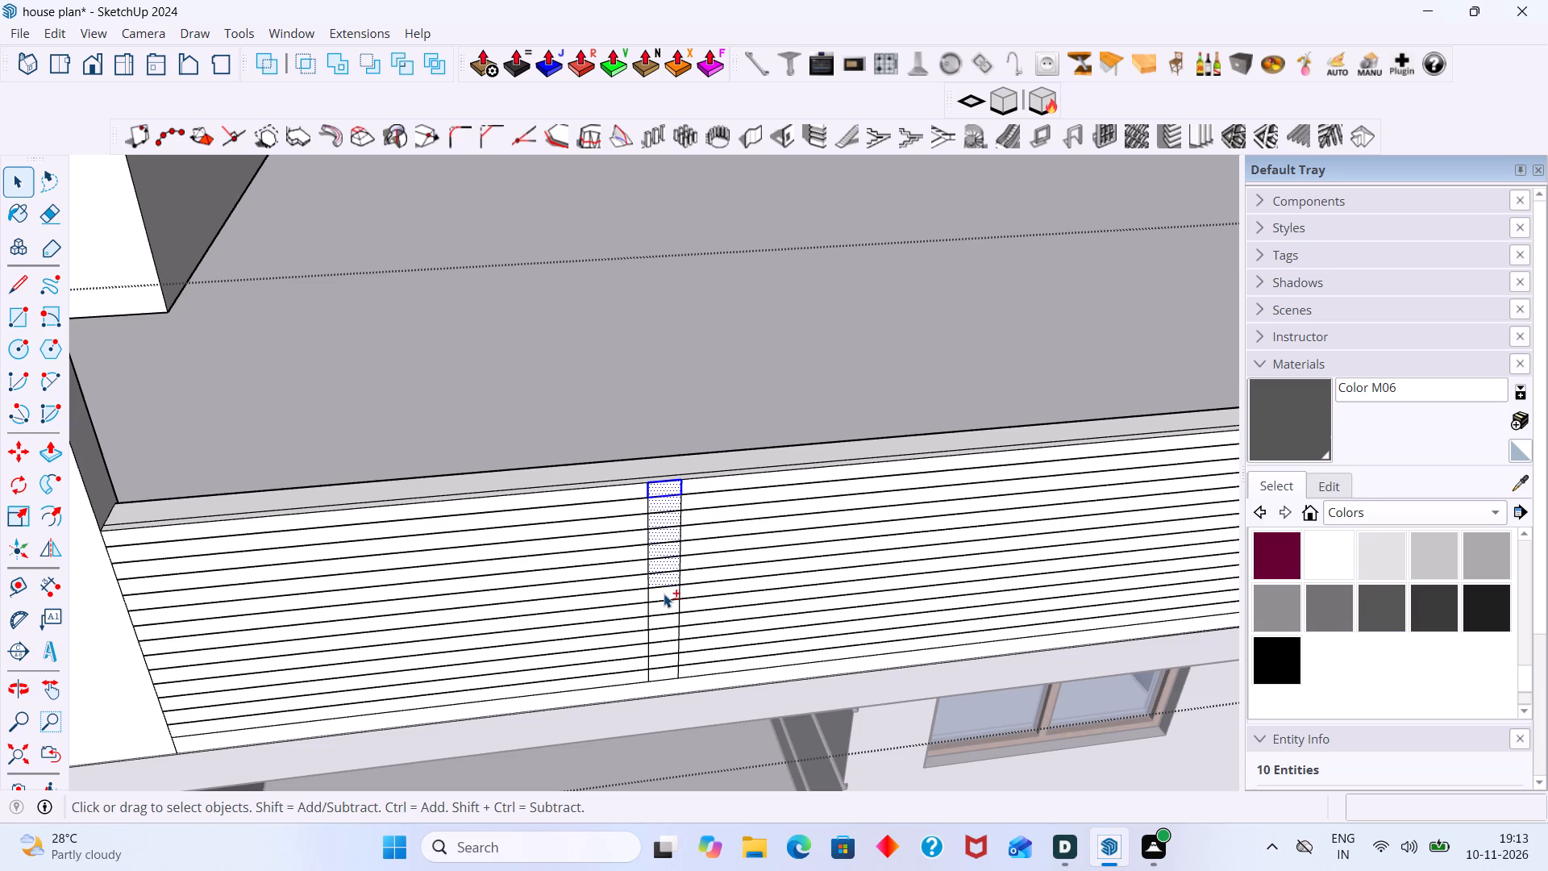
pyautogui.keyDown('shift'); pyautogui.click(662, 594); pyautogui.keyUp('shift')
pyautogui.keyDown('shift'); pyautogui.click(660, 606); pyautogui.keyUp('shift')
pyautogui.keyDown('shift'); pyautogui.click(662, 620); pyautogui.keyUp('shift')
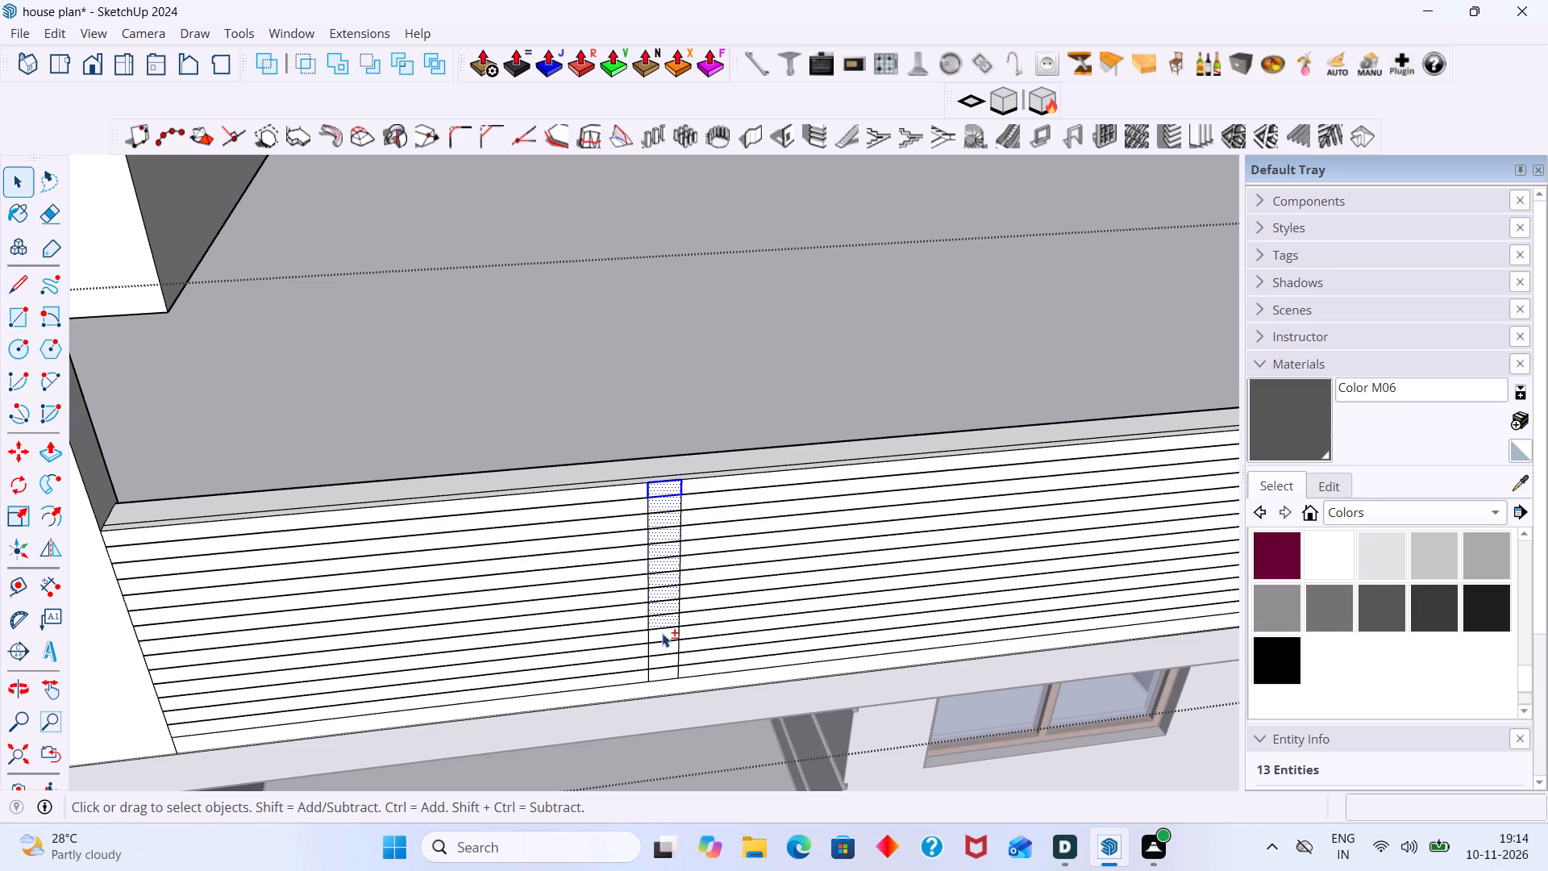
pyautogui.keyDown('shift'); pyautogui.click(662, 633); pyautogui.keyUp('shift')
pyautogui.keyDown('shift'); pyautogui.click(662, 644); pyautogui.keyUp('shift')
pyautogui.keyDown('shift'); pyautogui.scroll(4, 668, 657); pyautogui.keyUp('shift')
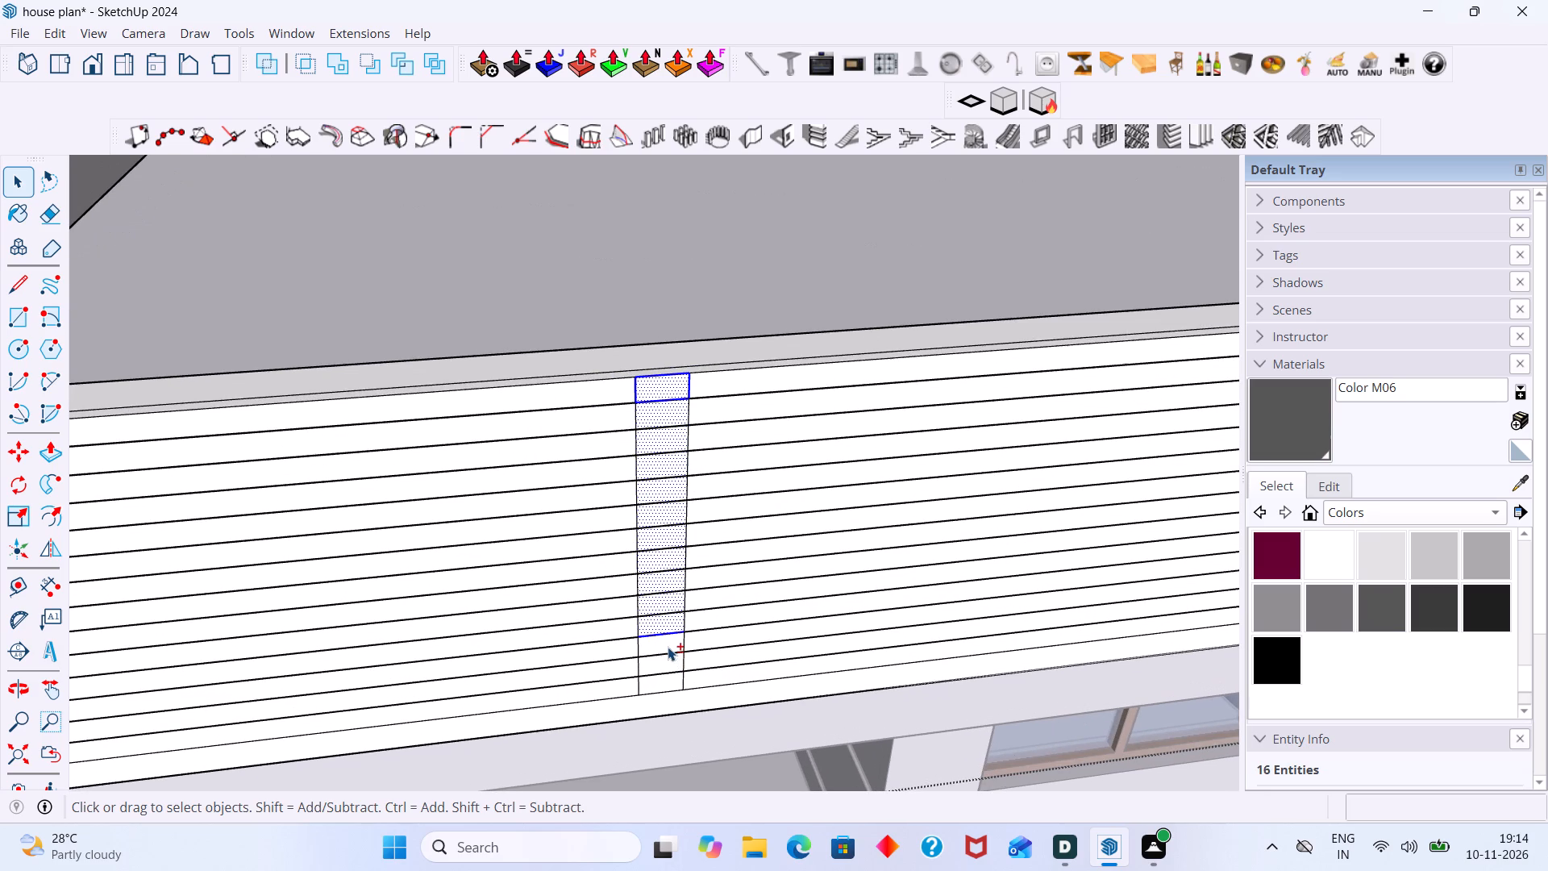
pyautogui.keyDown('shift'); pyautogui.click(668, 647); pyautogui.keyUp('shift')
pyautogui.keyDown('shift'); pyautogui.click(669, 666); pyautogui.keyUp('shift')
pyautogui.keyDown('shift'); pyautogui.click(671, 679); pyautogui.keyUp('shift')
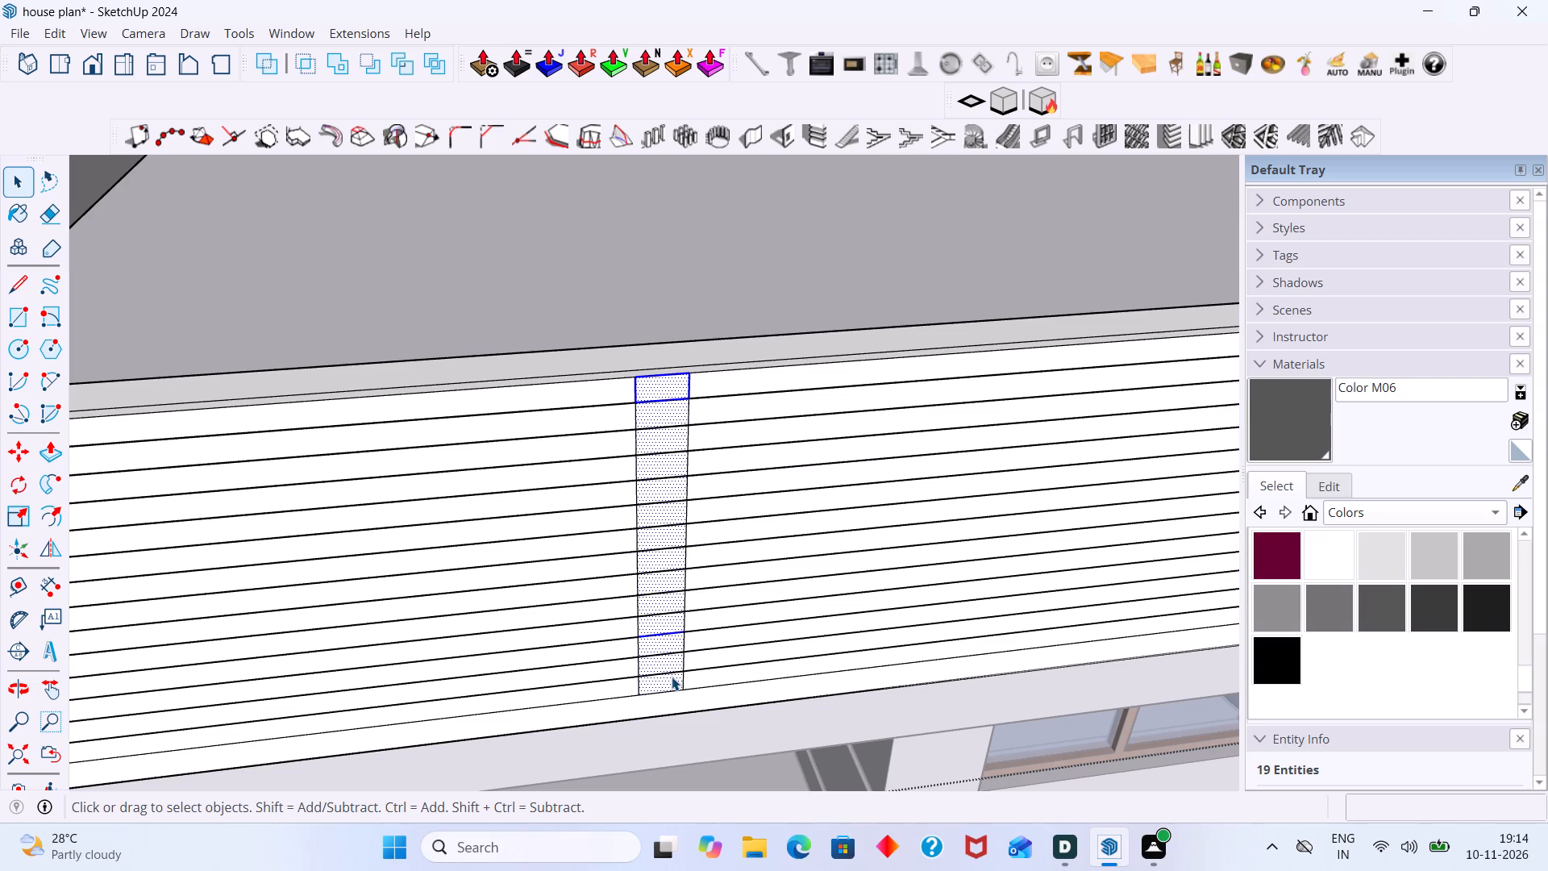
pyautogui.rightClick(672, 677)
pyautogui.click(786, 202)
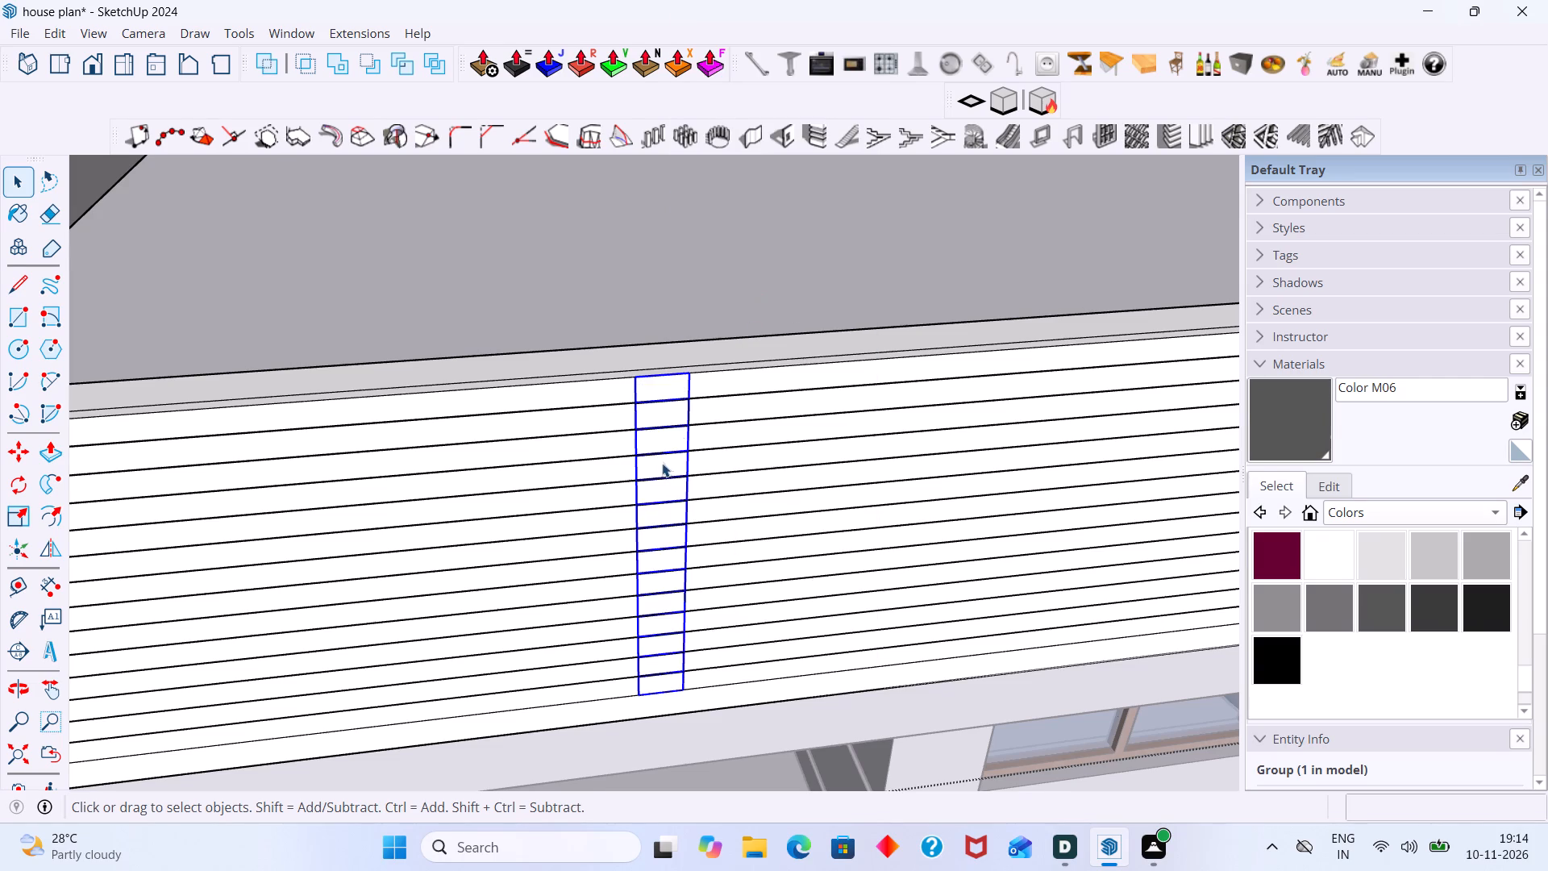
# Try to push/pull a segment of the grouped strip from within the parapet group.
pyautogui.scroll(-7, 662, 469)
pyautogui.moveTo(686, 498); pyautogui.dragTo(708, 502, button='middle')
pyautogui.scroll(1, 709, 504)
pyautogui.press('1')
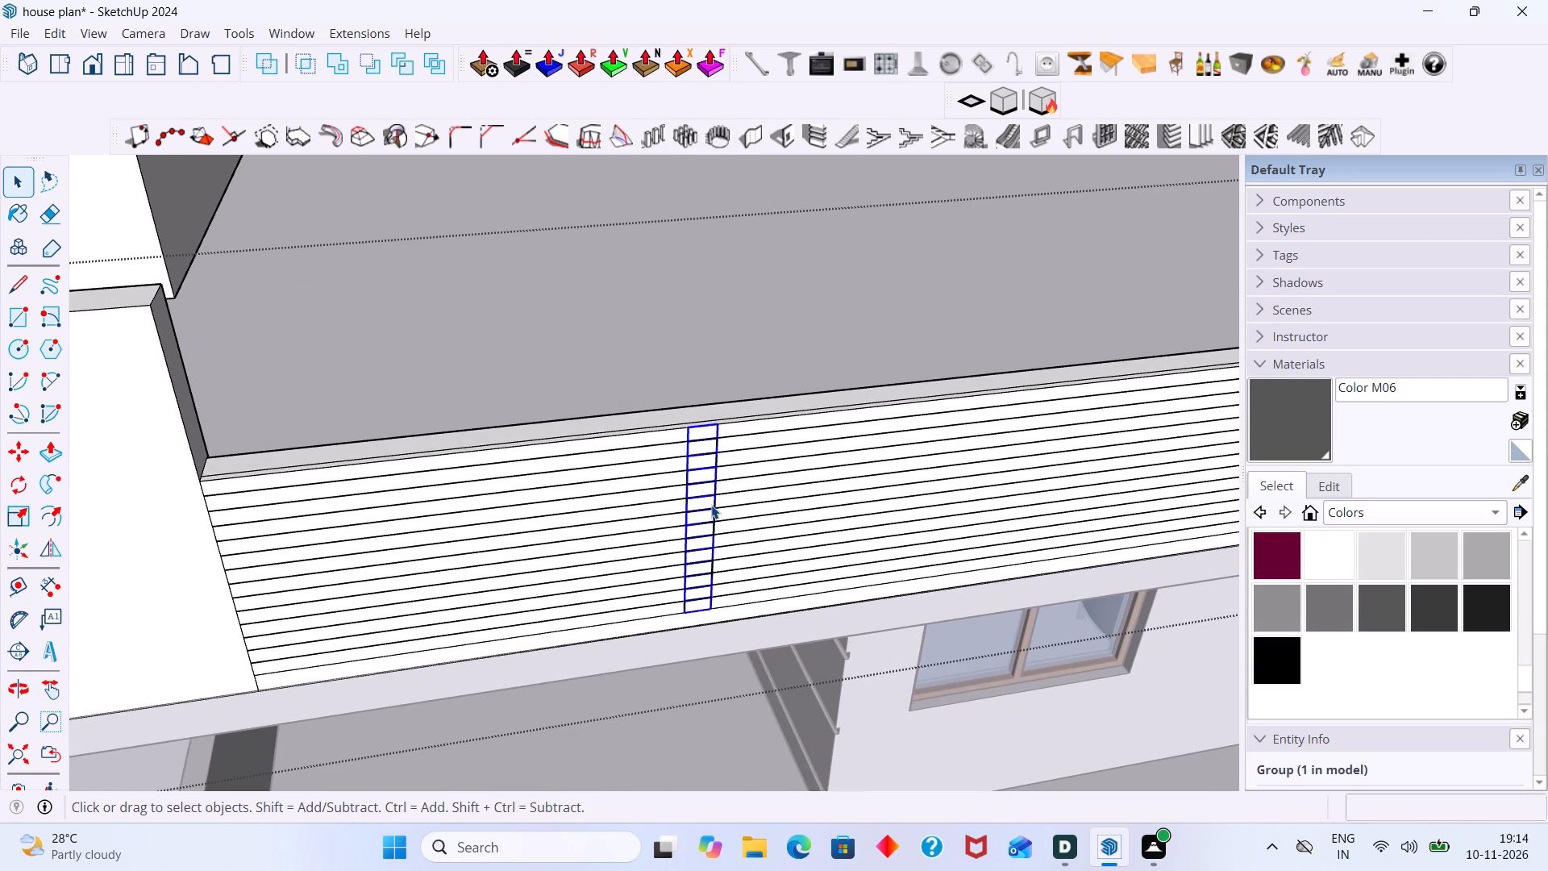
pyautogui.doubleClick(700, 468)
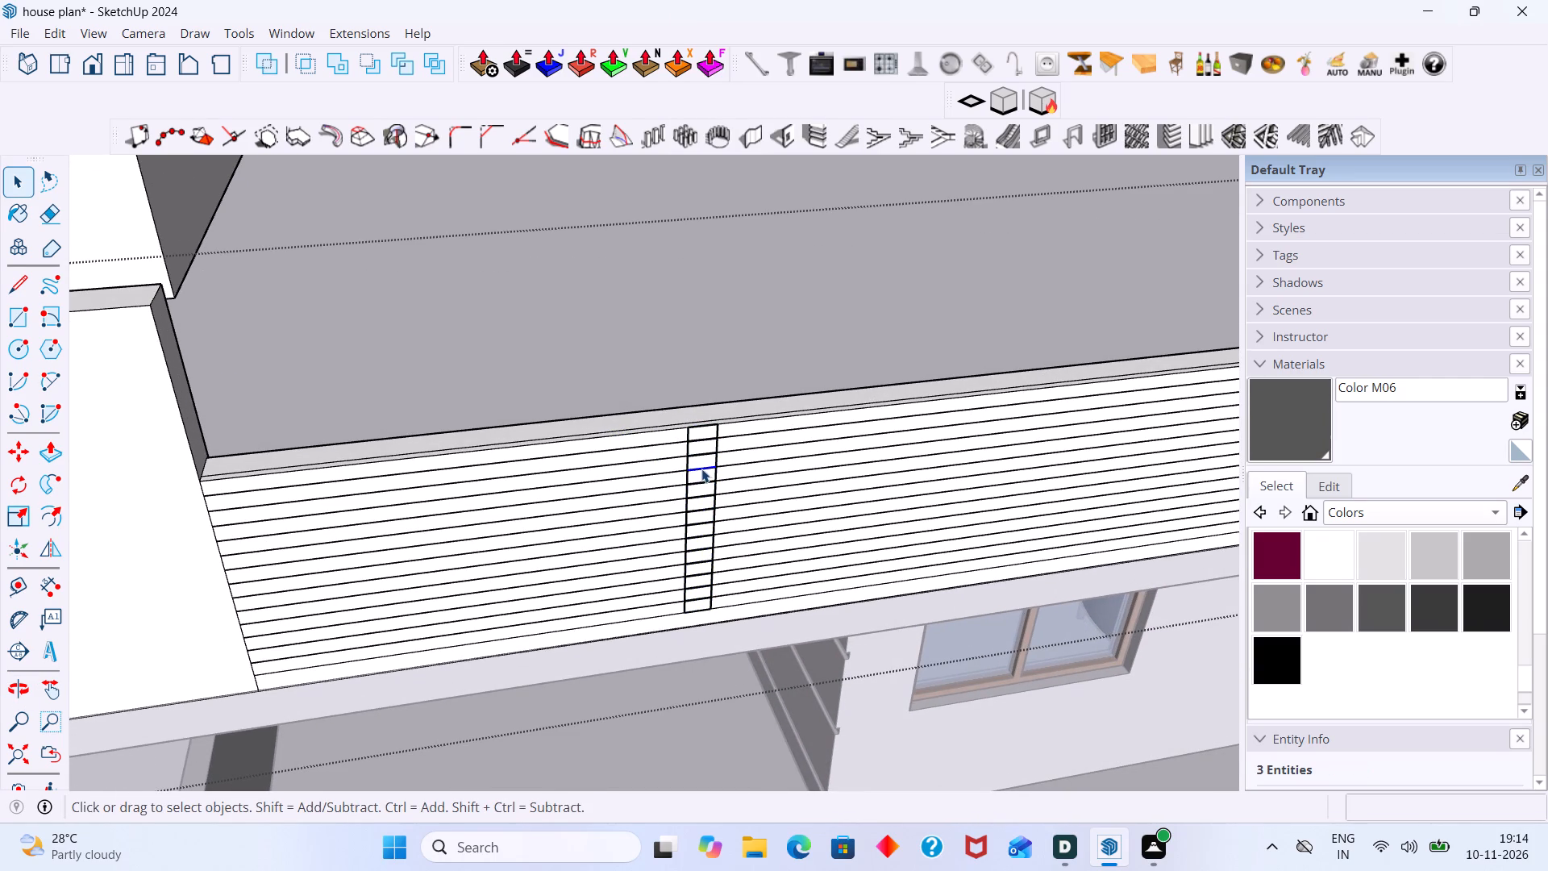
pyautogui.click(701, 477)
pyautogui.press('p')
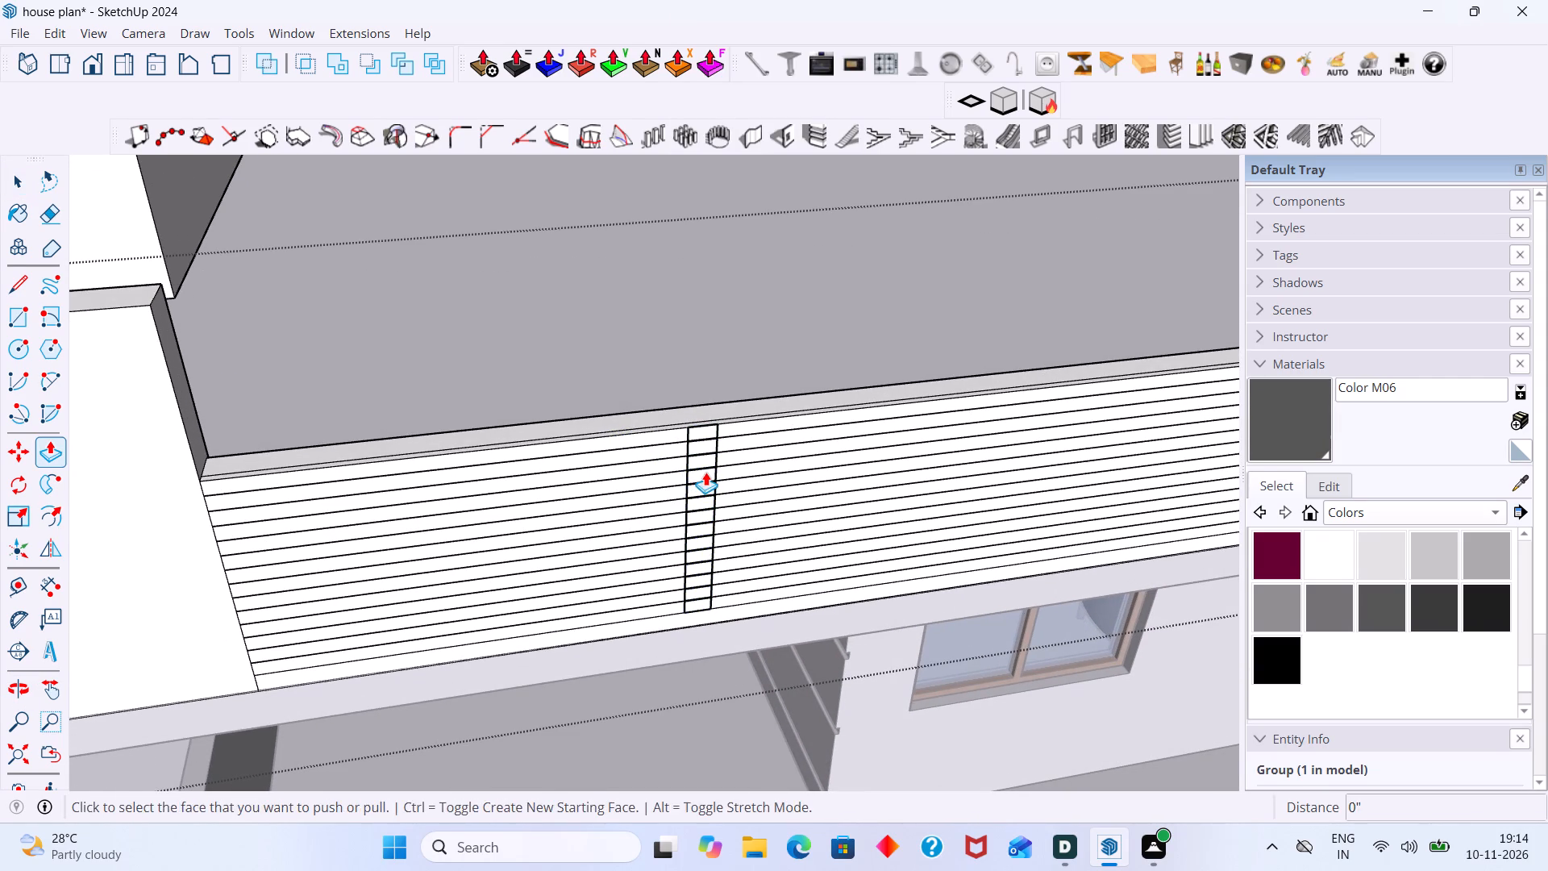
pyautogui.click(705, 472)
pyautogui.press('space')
# Open the strip's own group and push/pull its top segment outward 2".
pyautogui.scroll(2, 694, 448)
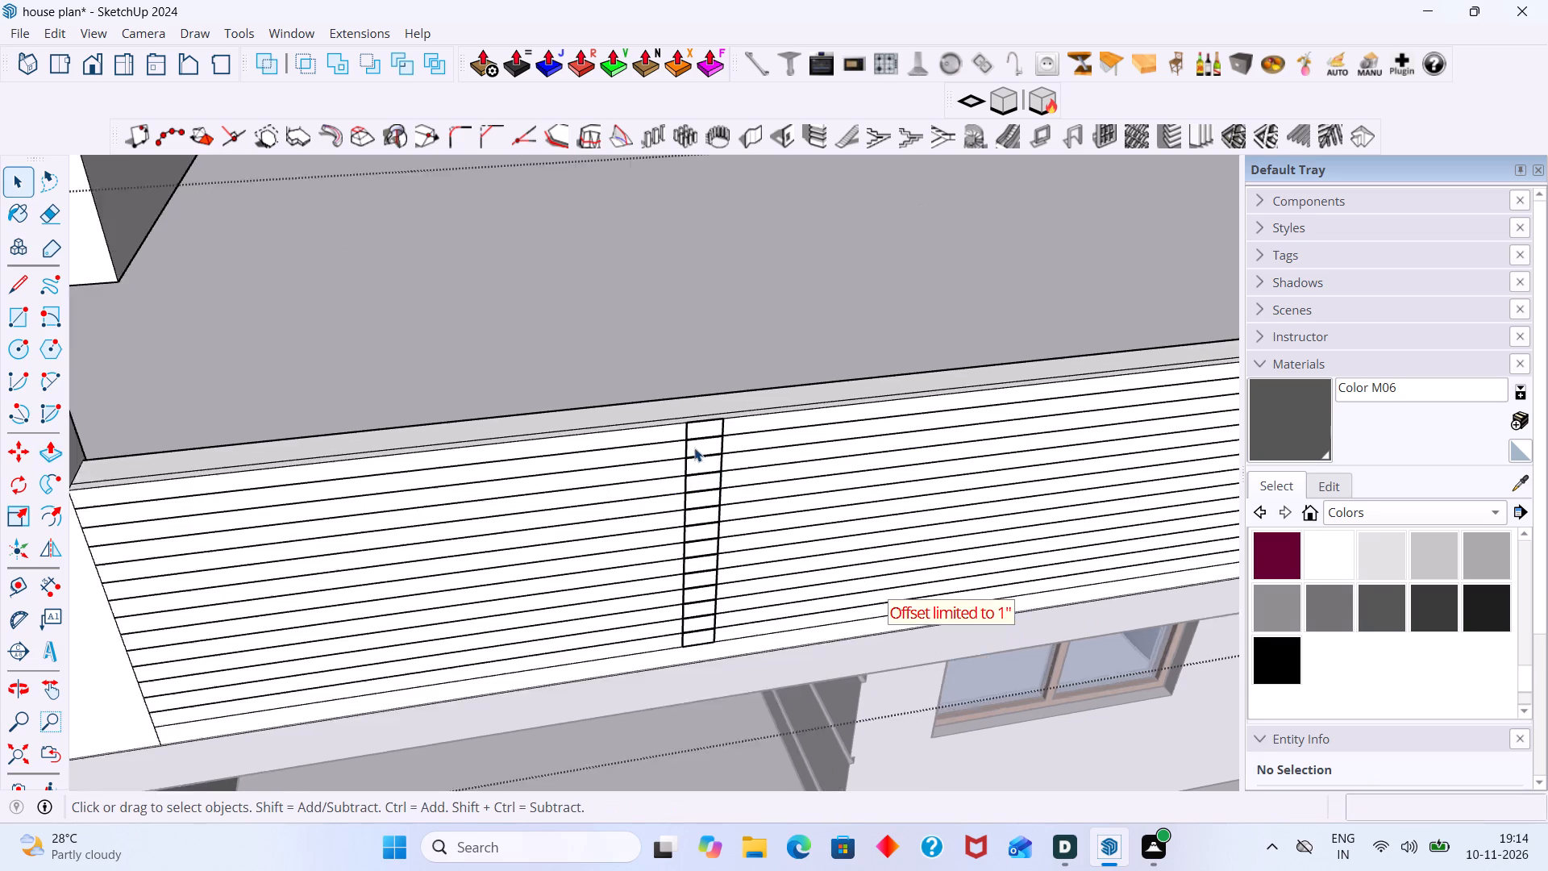
pyautogui.scroll(2, 694, 448)
pyautogui.click(697, 418)
pyautogui.doubleClick(699, 425)
pyautogui.click(703, 435)
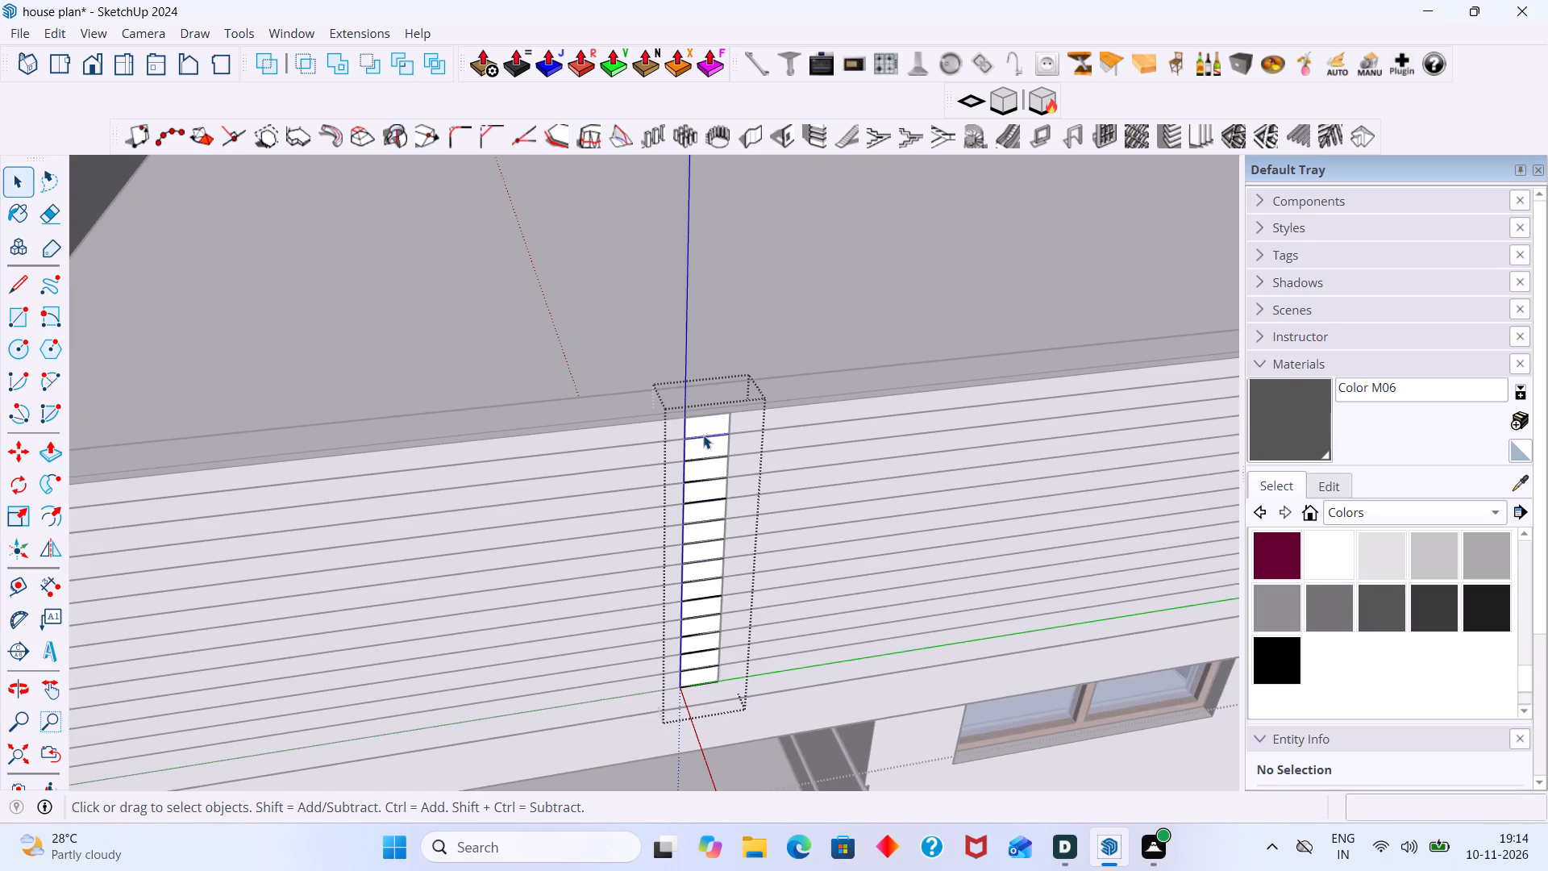
pyautogui.click(712, 461)
pyautogui.click(700, 453)
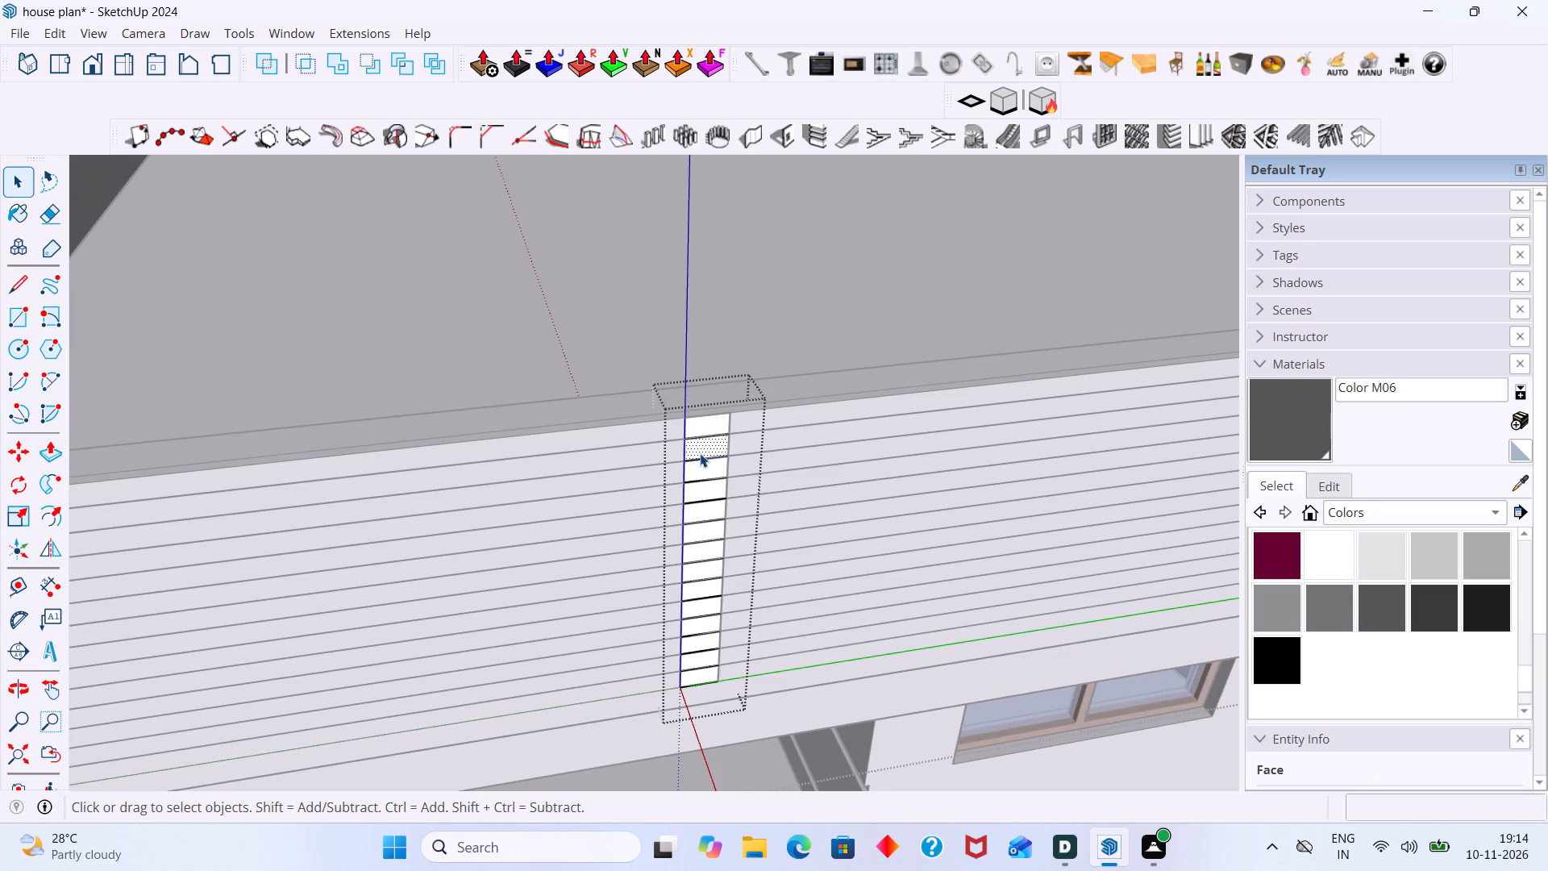
pyautogui.press('p')
pyautogui.click(700, 452)
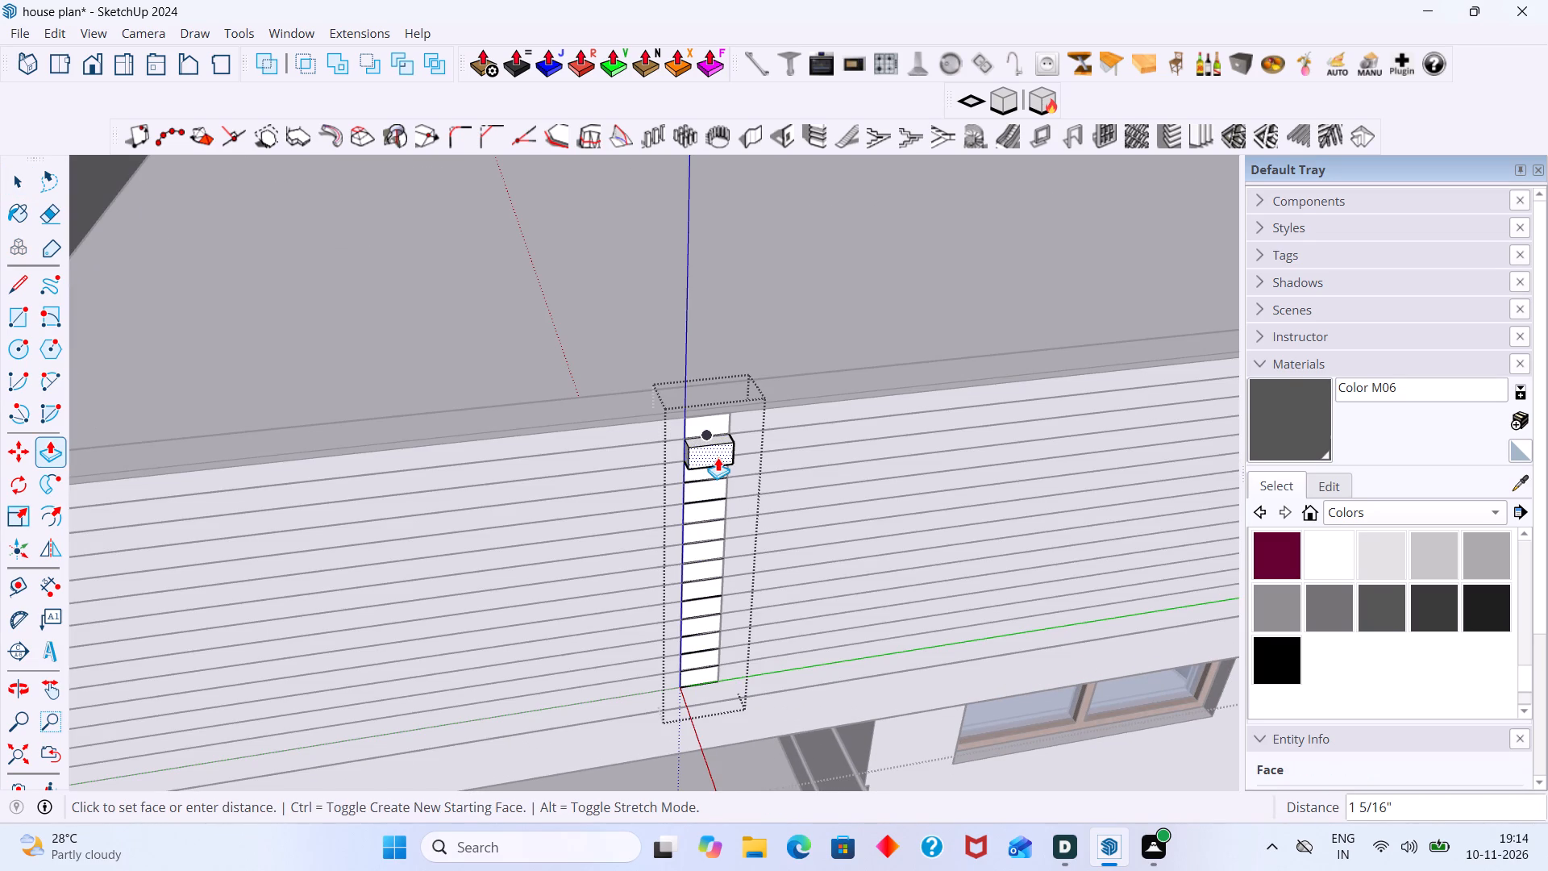
pyautogui.press('Escape')
pyautogui.click(707, 416)
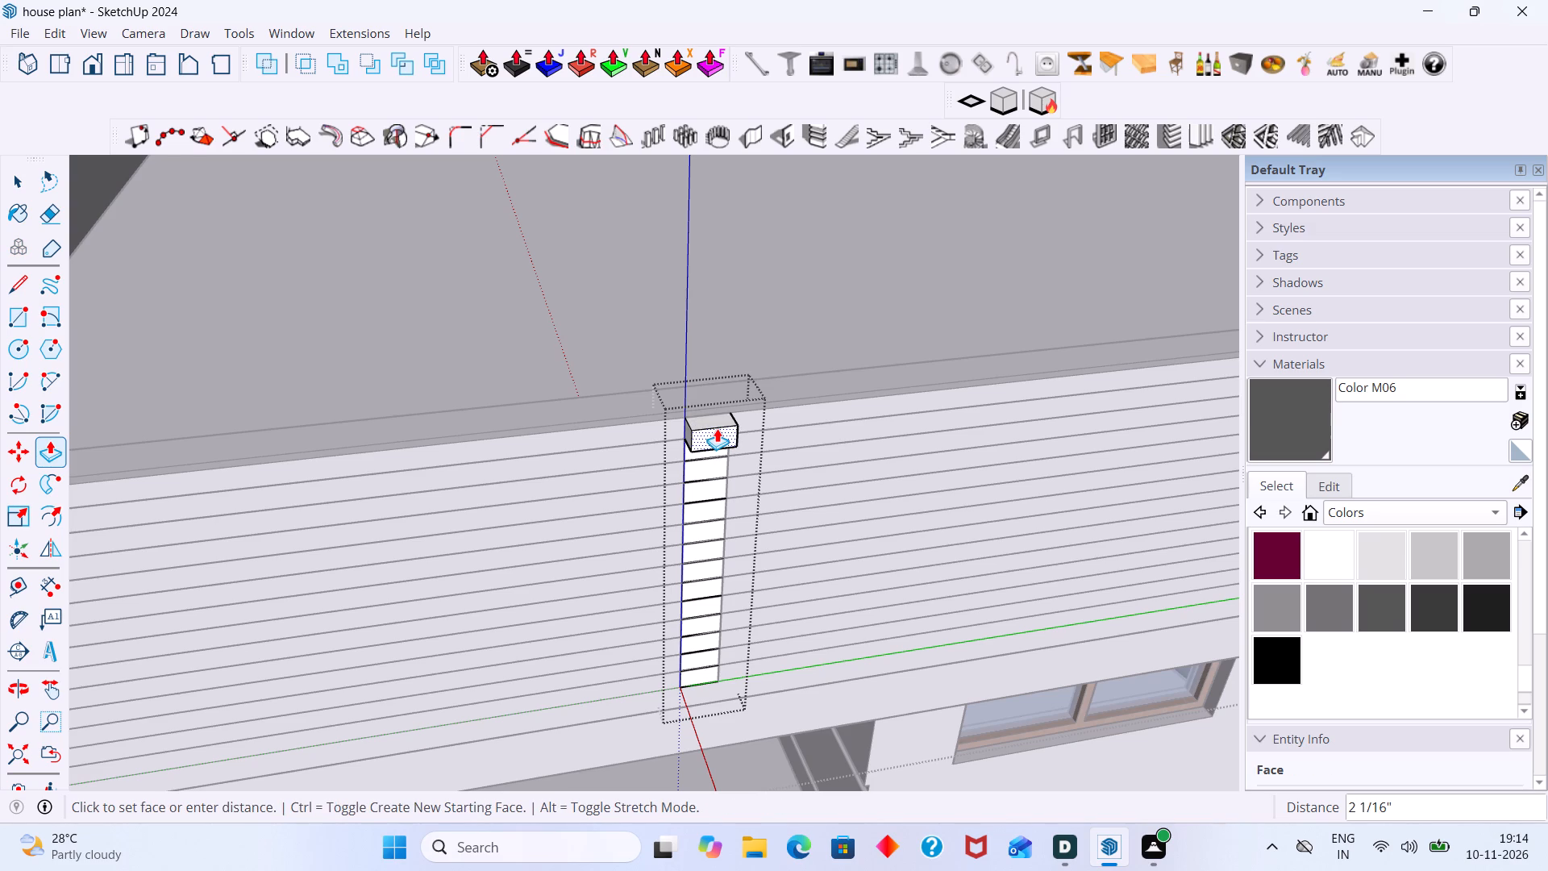
pyautogui.write('2"')
pyautogui.press('Return')
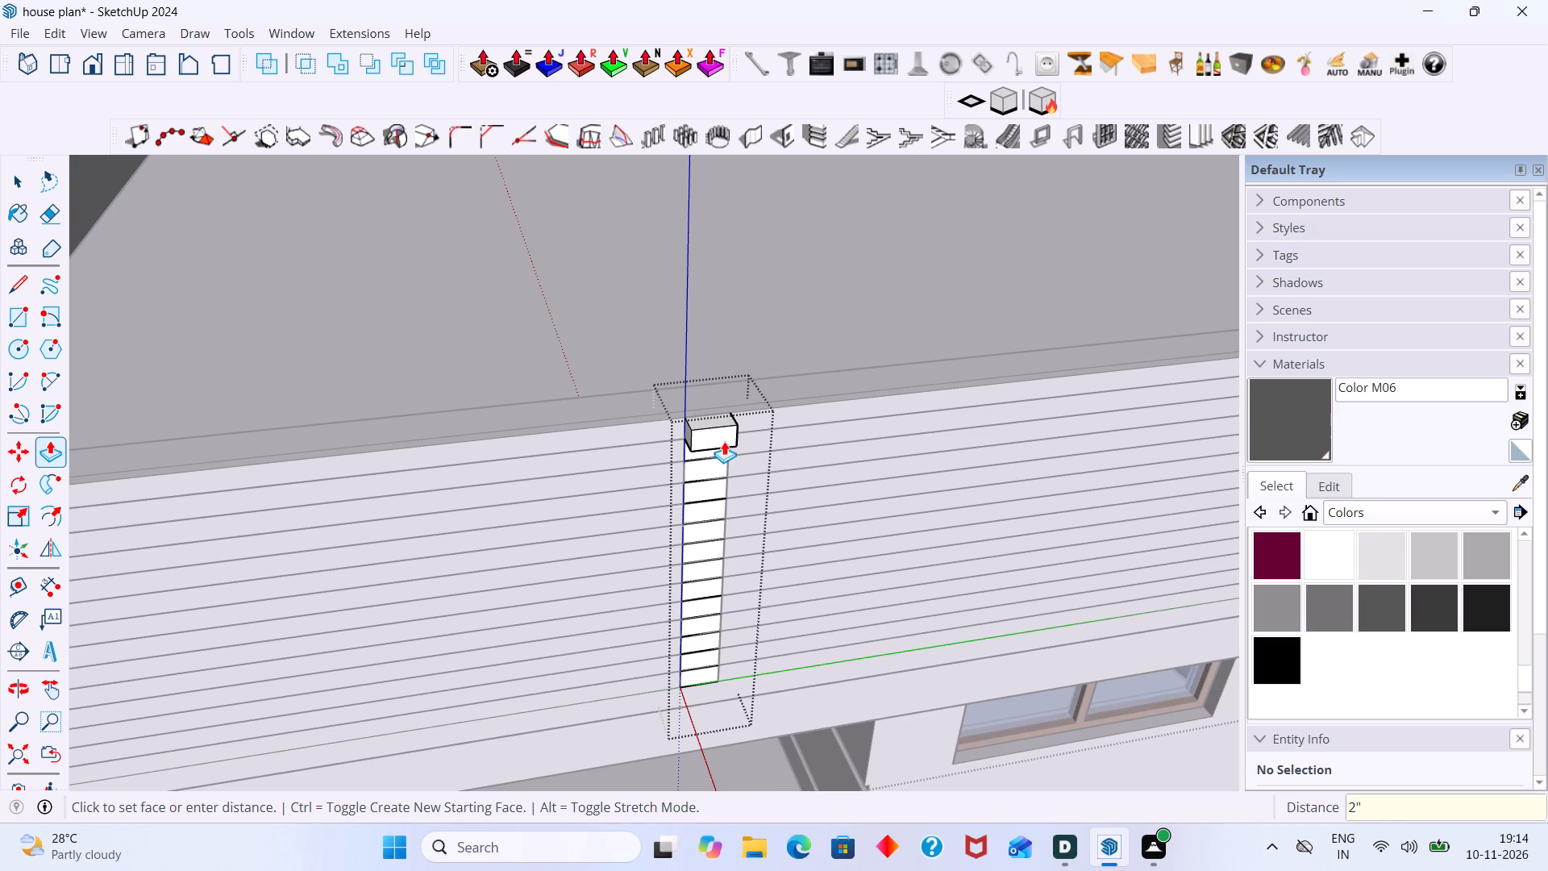
pyautogui.scroll(6, 739, 435)
pyautogui.press('space')
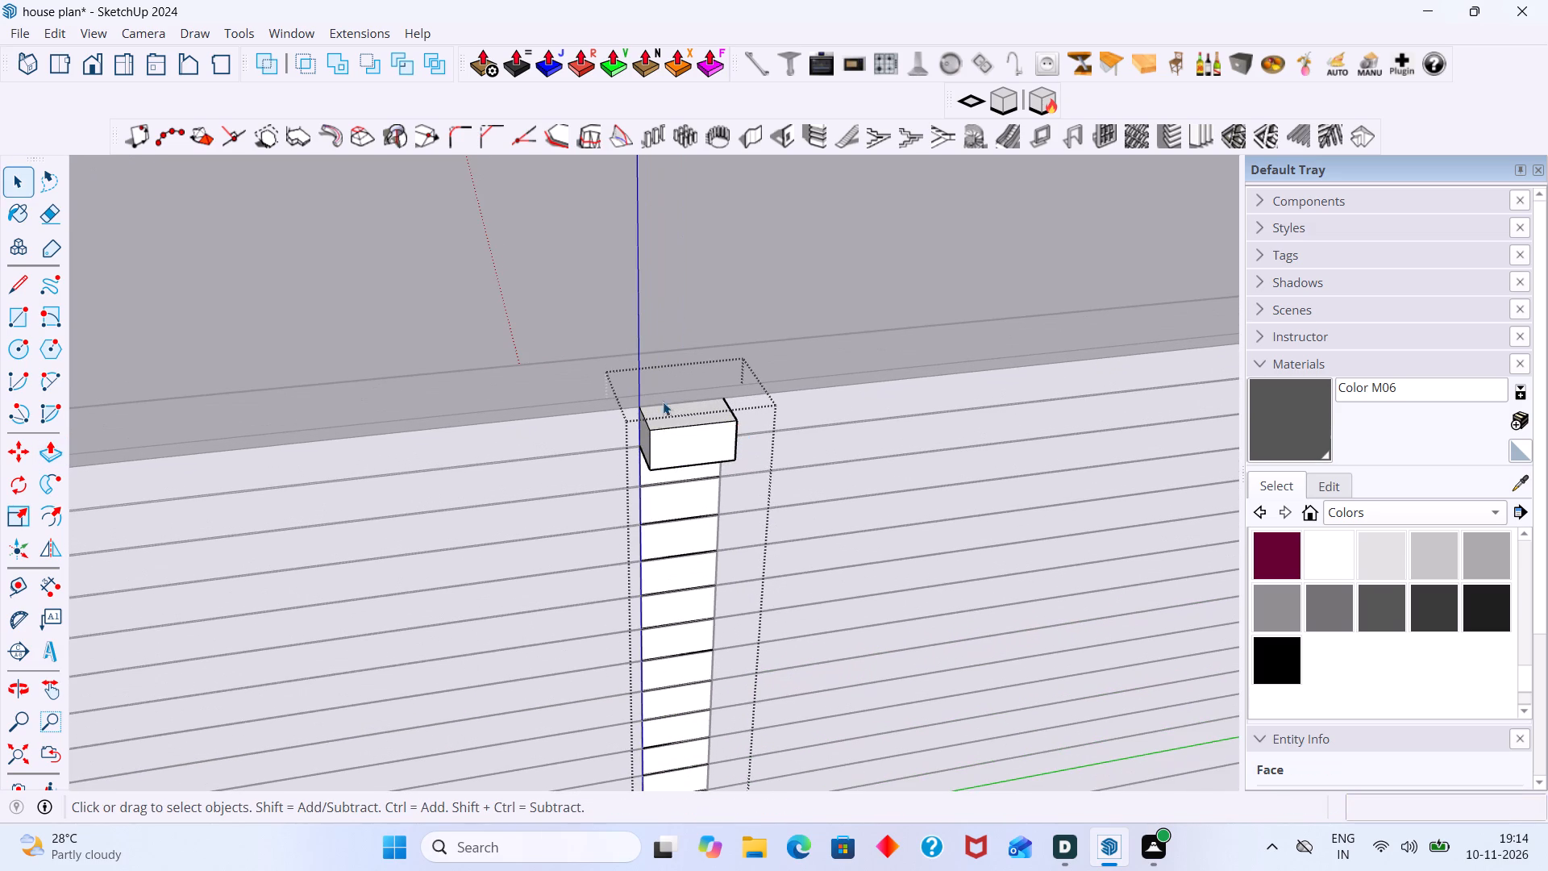
# Select the whole projecting block at the strip's top and make it a separate group.
pyautogui.tripleClick(660, 432)
pyautogui.click(663, 431)
pyautogui.scroll(-3, 672, 439)
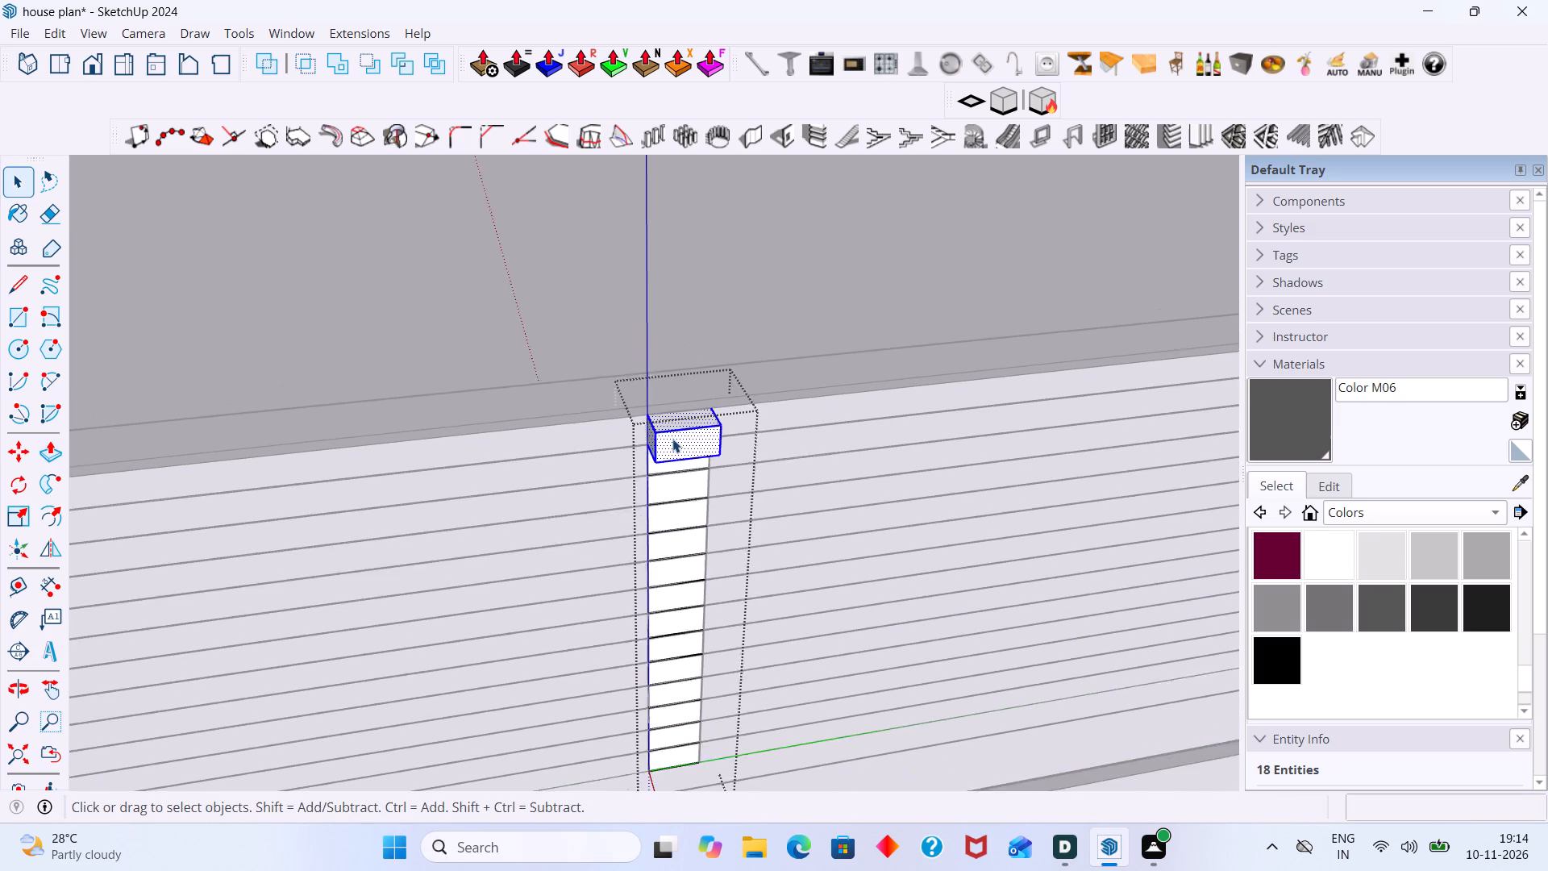
pyautogui.scroll(-2, 672, 439)
pyautogui.moveTo(676, 443); pyautogui.dragTo(730, 430, button='middle')
pyautogui.scroll(2, 698, 427)
pyautogui.rightClick(666, 427)
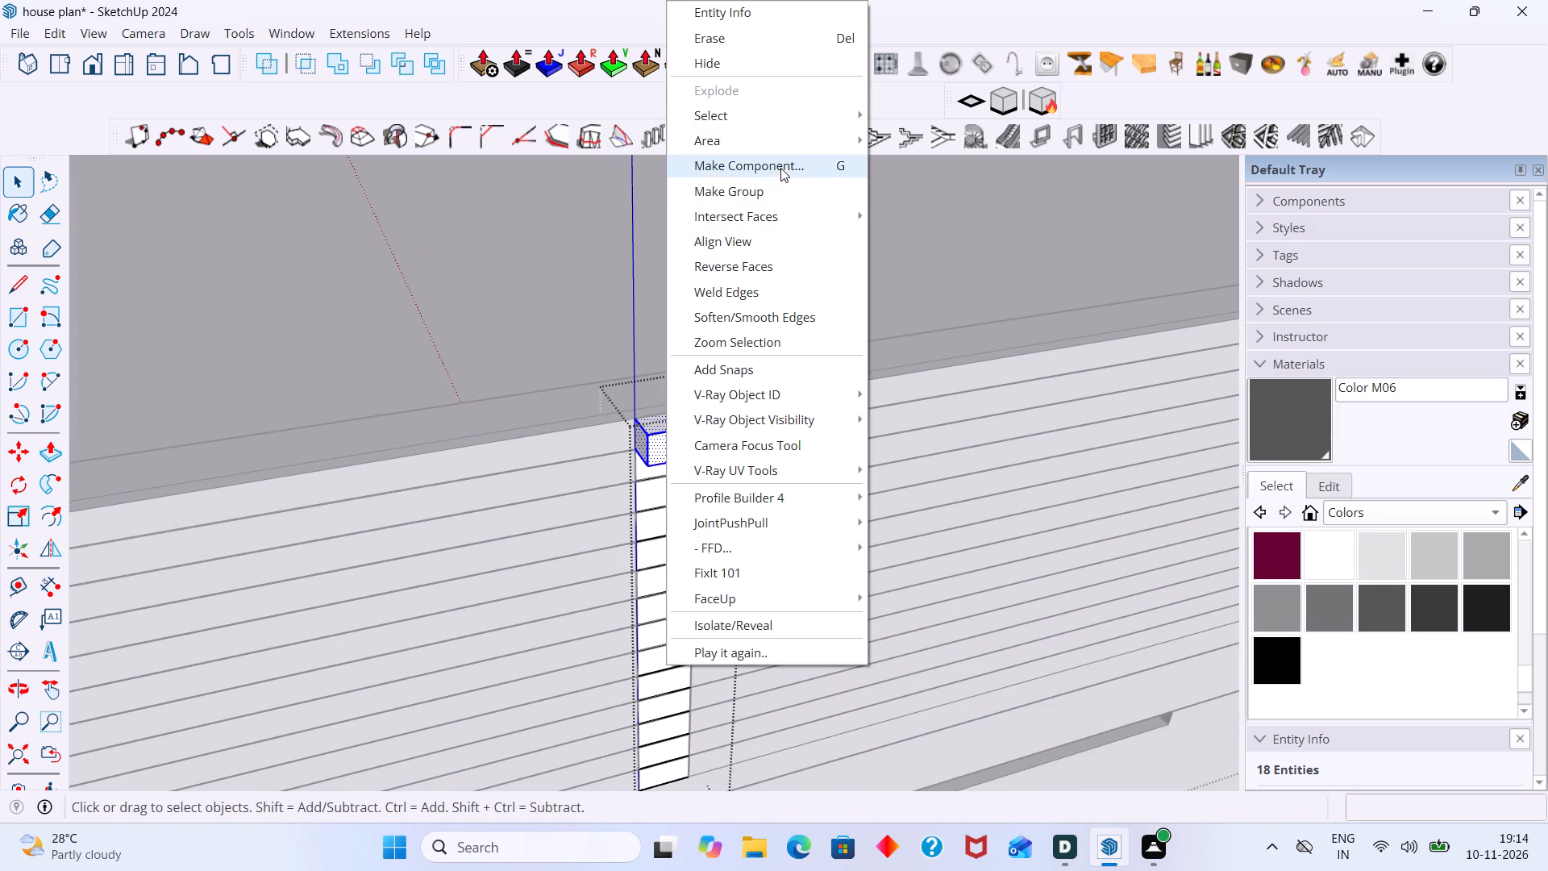
pyautogui.click(754, 189)
pyautogui.scroll(-11, 718, 443)
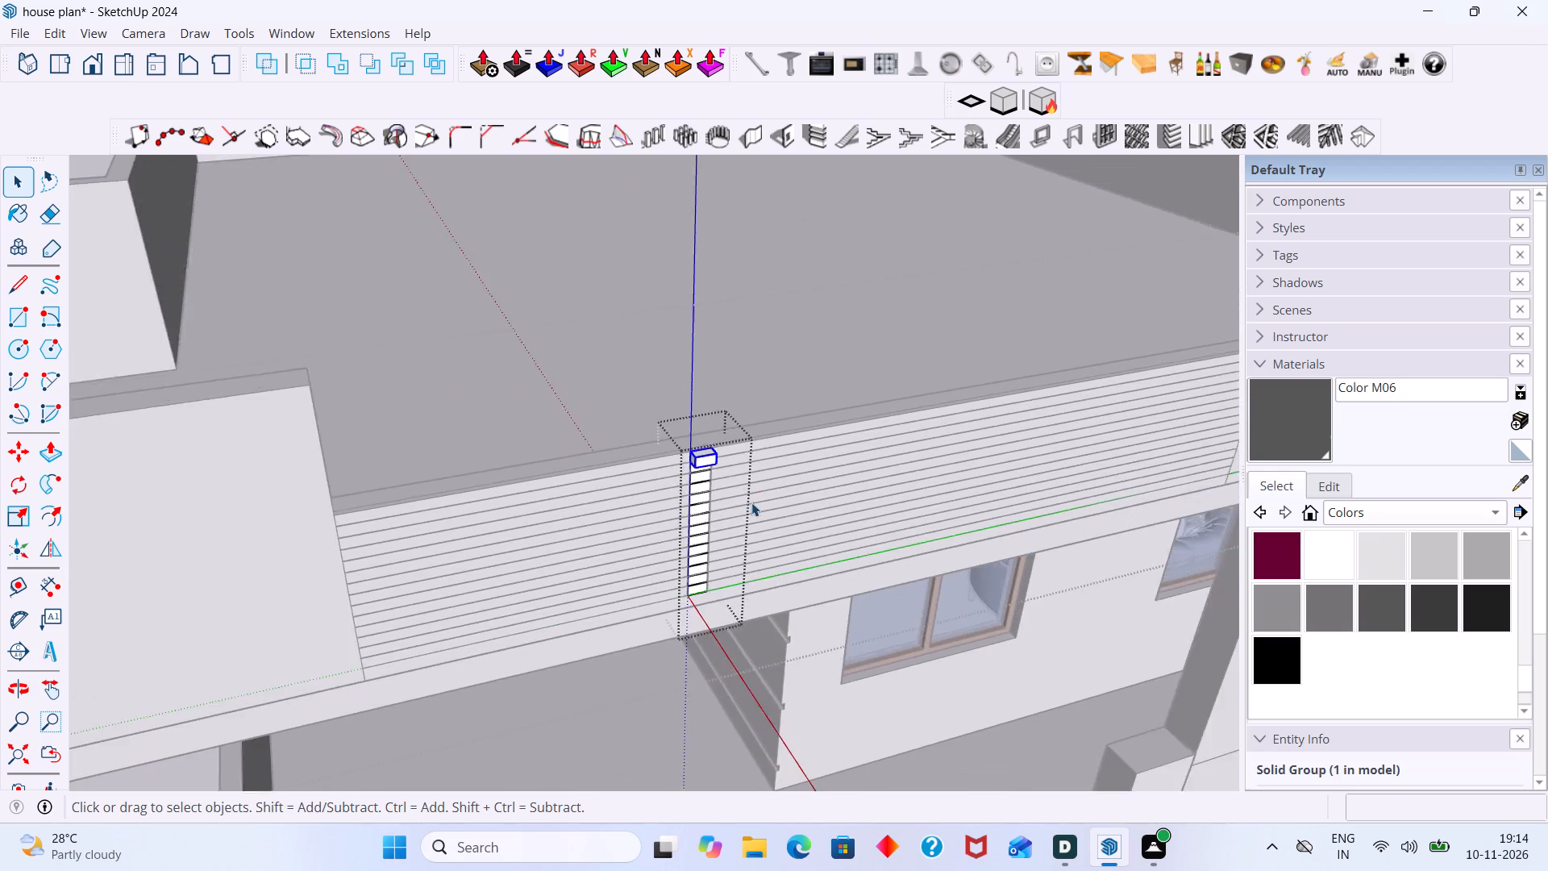
pyautogui.scroll(-9, 751, 502)
pyautogui.click(243, 619)
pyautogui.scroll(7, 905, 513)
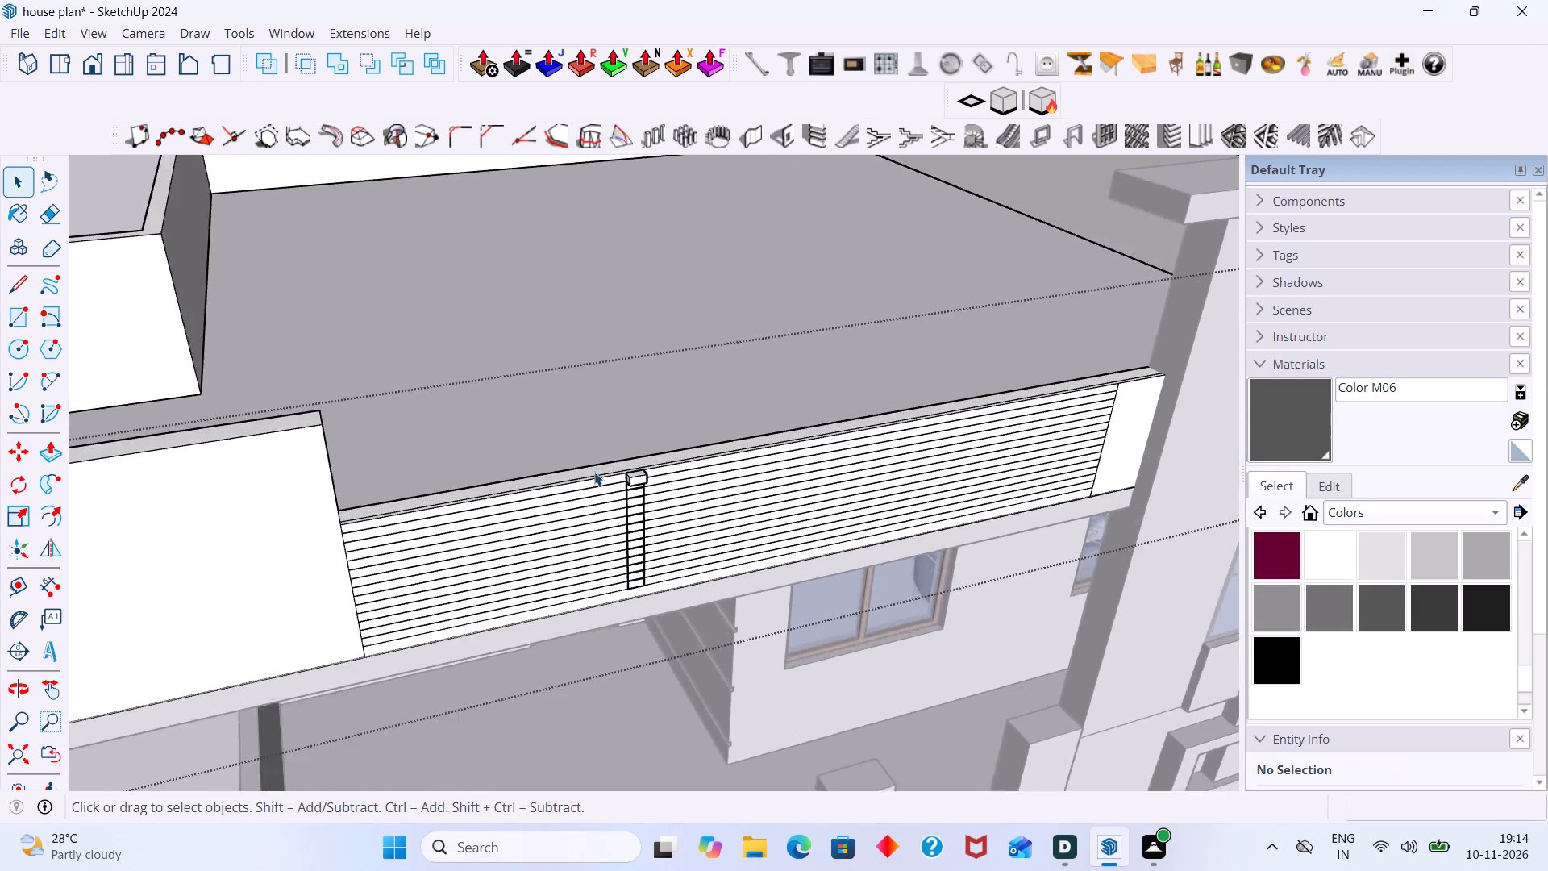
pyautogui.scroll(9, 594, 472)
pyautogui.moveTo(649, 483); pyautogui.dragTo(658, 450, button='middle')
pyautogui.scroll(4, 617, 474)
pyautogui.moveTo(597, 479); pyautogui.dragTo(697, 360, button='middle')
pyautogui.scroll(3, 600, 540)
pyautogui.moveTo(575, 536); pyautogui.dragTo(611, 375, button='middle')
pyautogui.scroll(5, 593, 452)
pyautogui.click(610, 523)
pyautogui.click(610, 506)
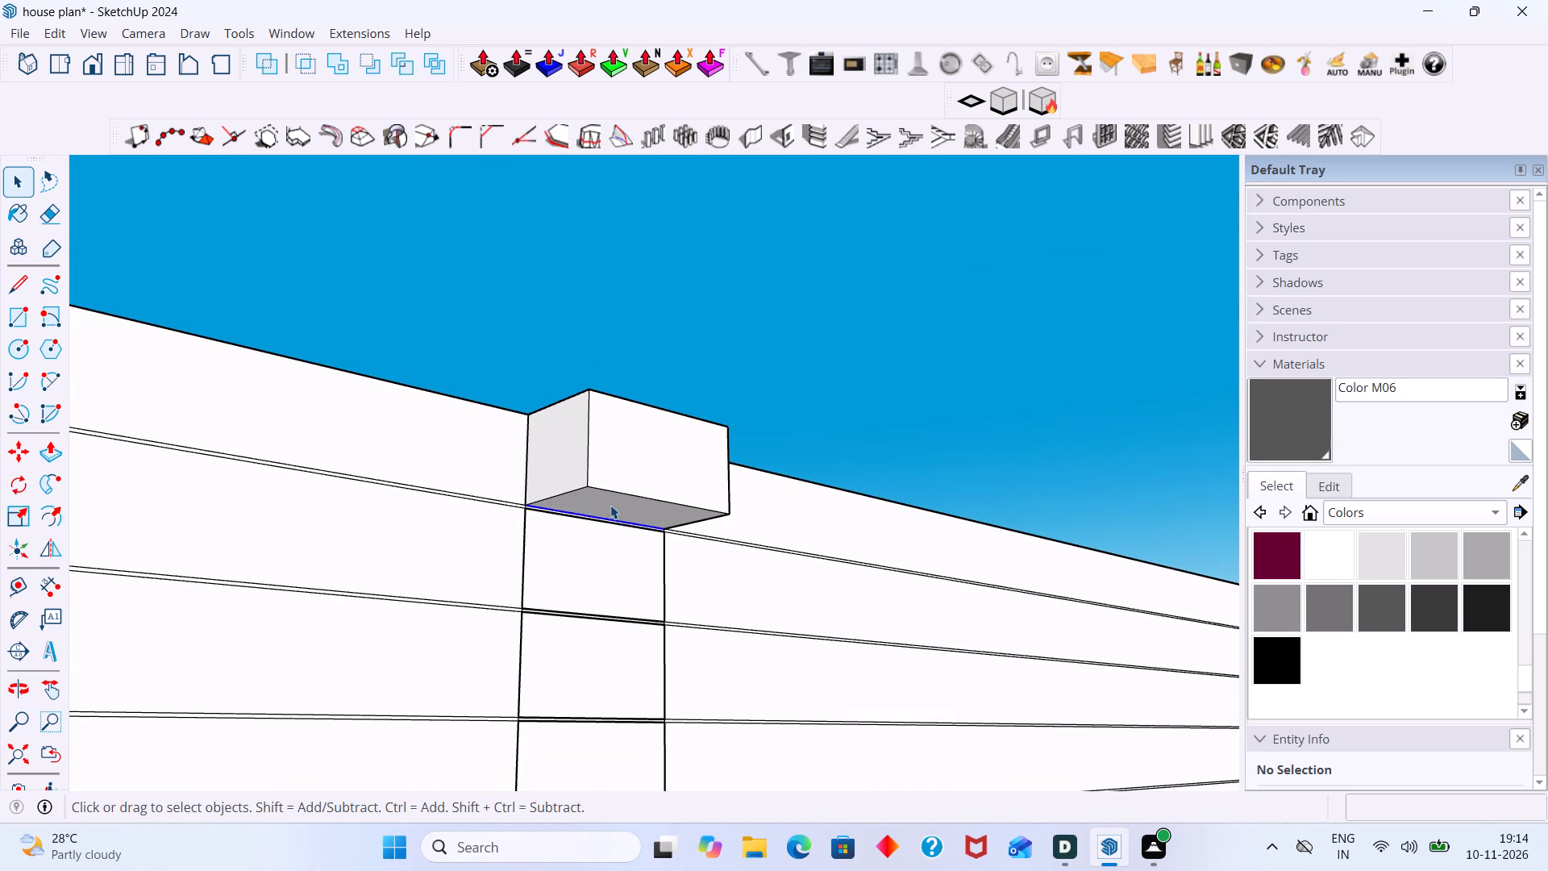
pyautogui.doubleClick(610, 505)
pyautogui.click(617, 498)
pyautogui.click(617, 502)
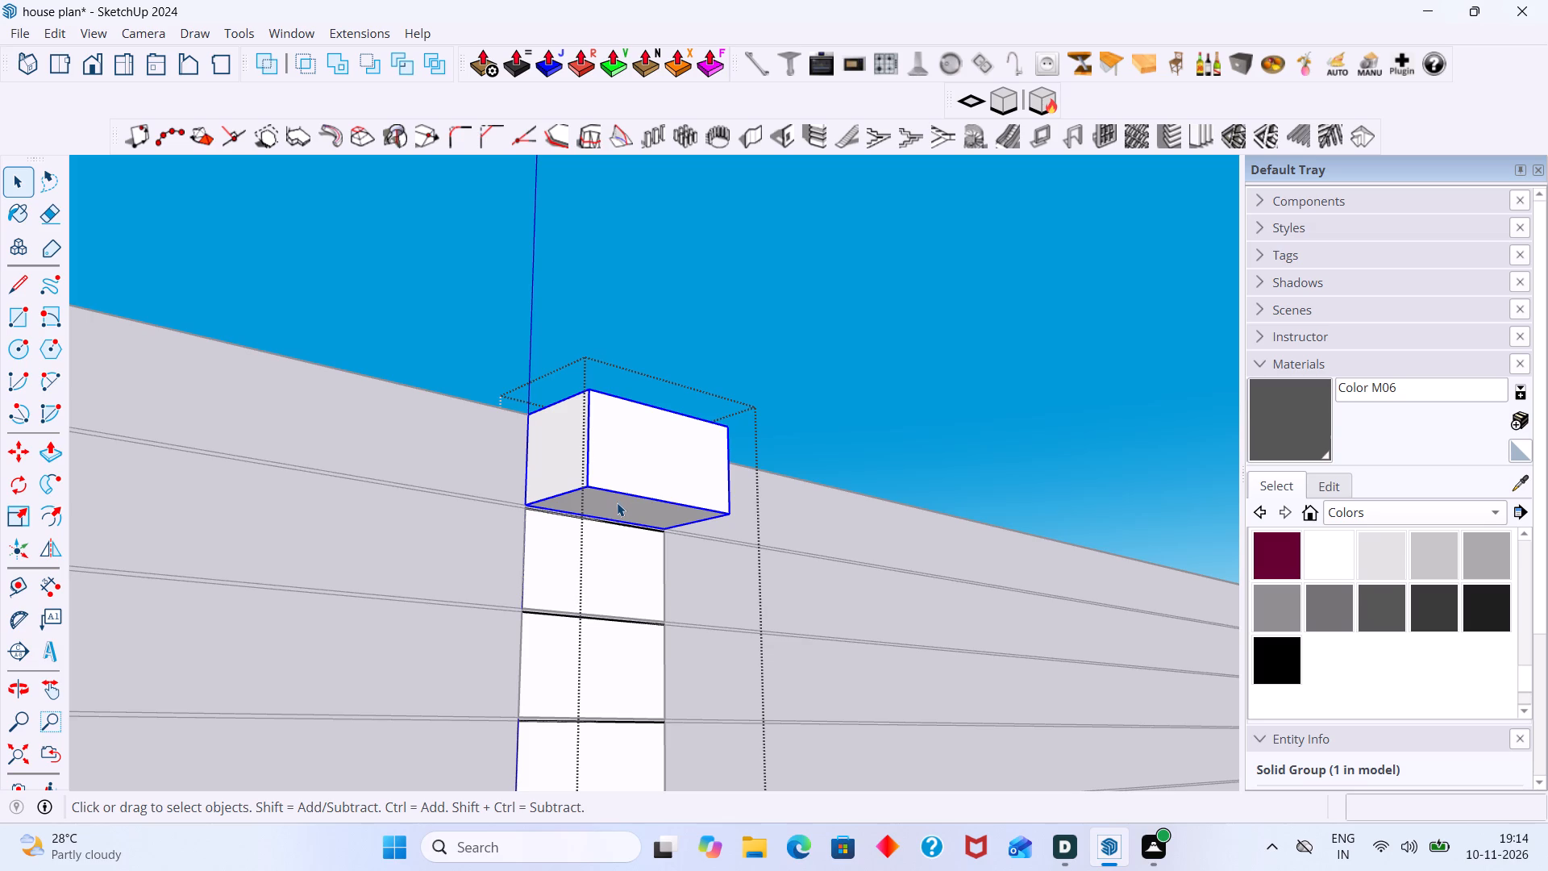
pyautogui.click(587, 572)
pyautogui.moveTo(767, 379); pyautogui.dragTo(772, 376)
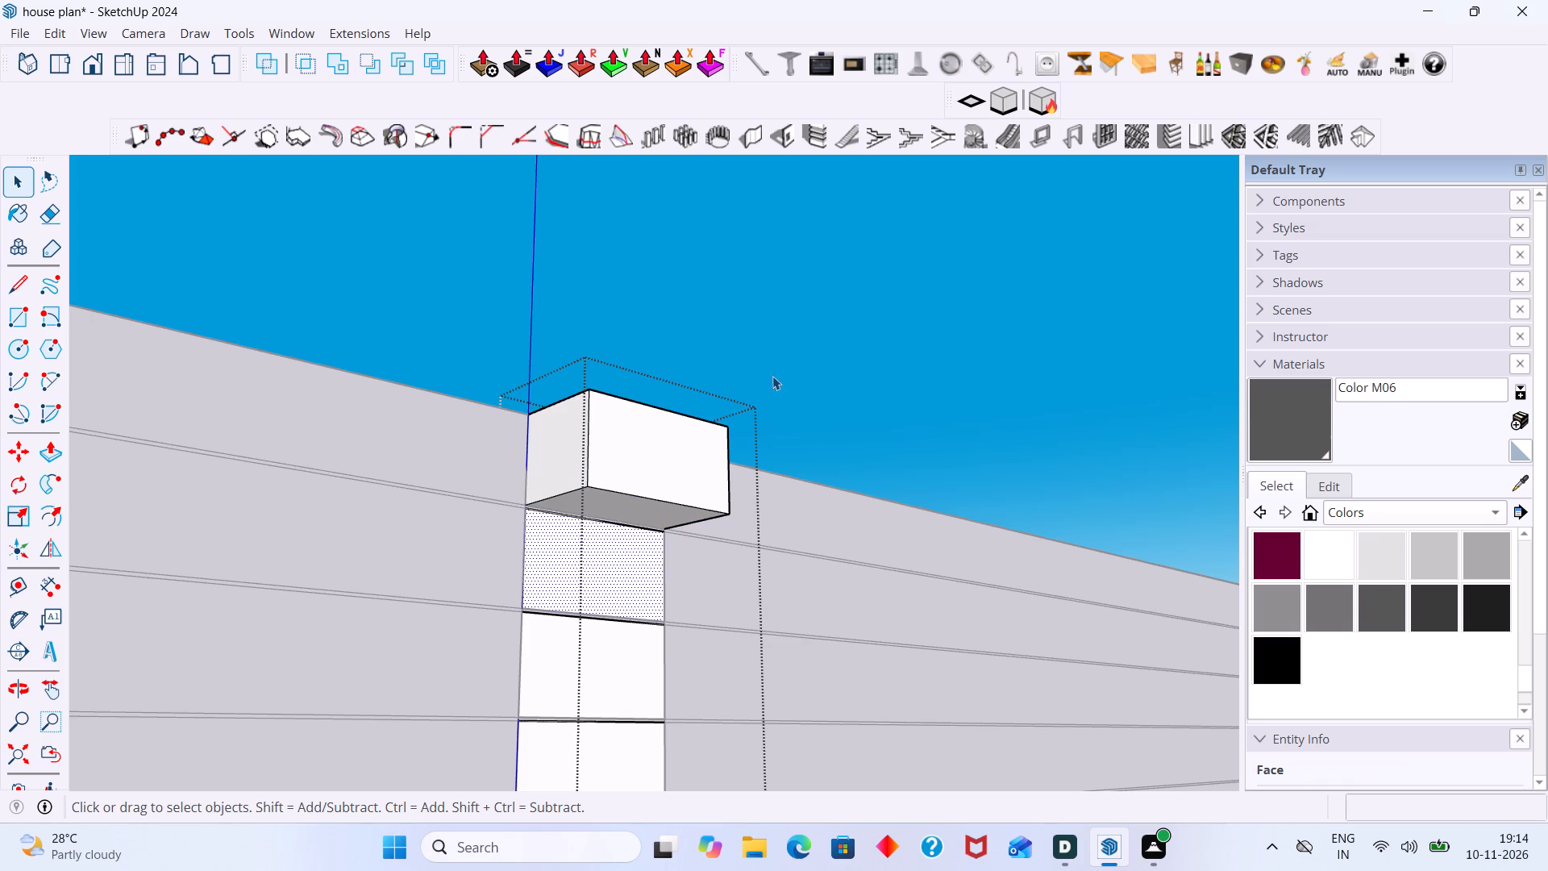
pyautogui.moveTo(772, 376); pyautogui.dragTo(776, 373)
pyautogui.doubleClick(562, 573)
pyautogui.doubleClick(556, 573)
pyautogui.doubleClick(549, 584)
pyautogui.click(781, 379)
# Open the top block's group and push/pull its underside down about 2' 4 9/16" to the bottom of the grooved panel.
pyautogui.doubleClick(647, 508)
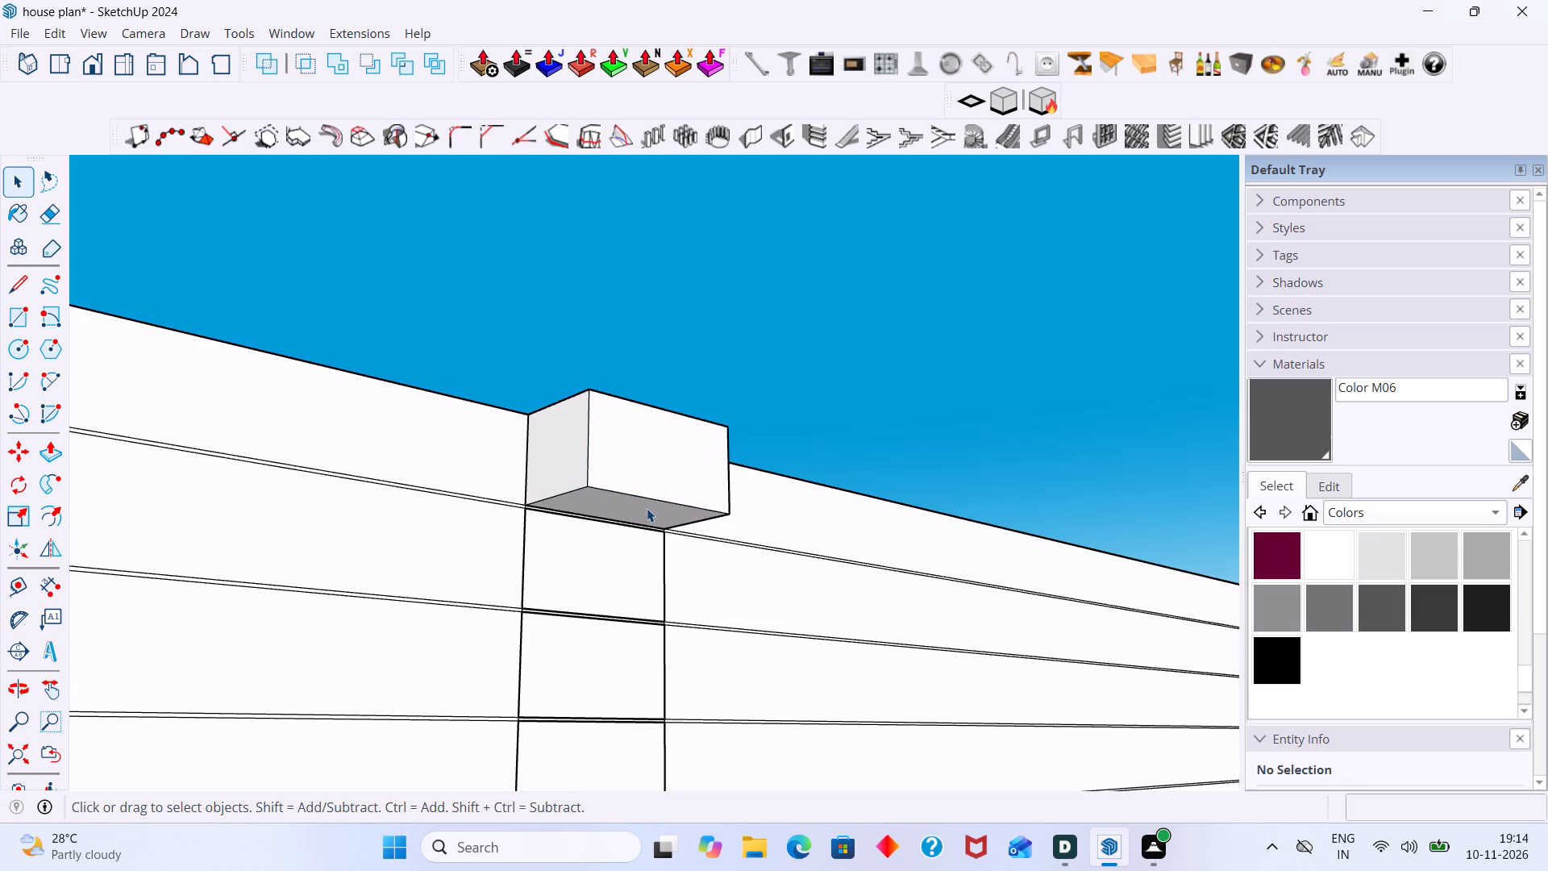
pyautogui.click(643, 504)
pyautogui.doubleClick(643, 504)
pyautogui.scroll(3, 643, 504)
pyautogui.click(640, 508)
pyautogui.press('p')
pyautogui.click(640, 508)
pyautogui.scroll(-5, 635, 556)
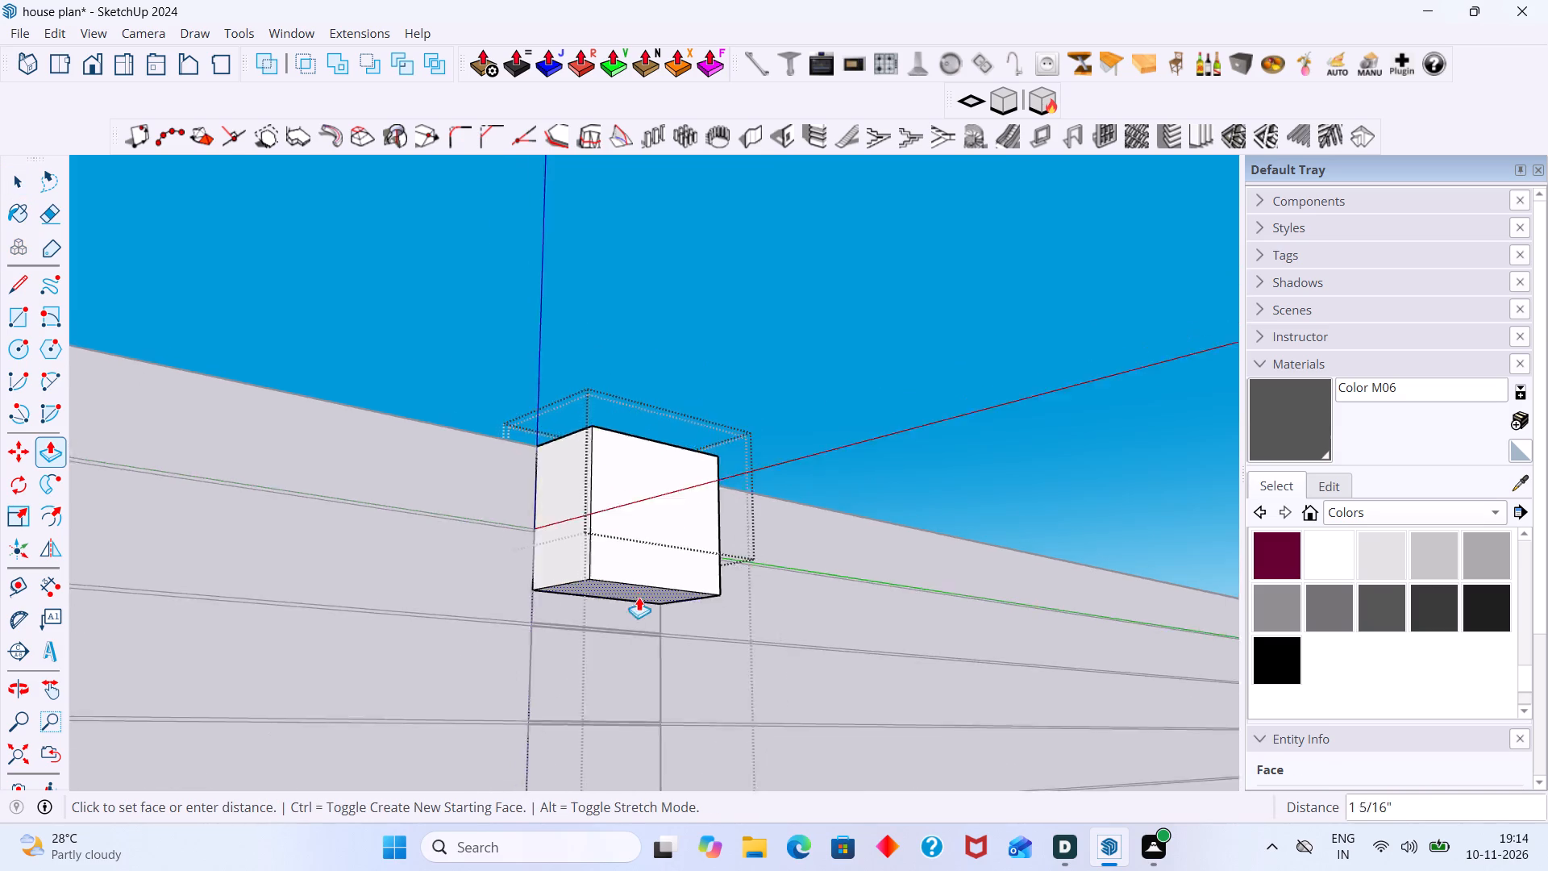
pyautogui.scroll(-10, 639, 597)
pyautogui.keyDown('shift'); pyautogui.moveTo(636, 619); pyautogui.dragTo(619, 455, button='middle'); pyautogui.keyUp('shift')
pyautogui.scroll(-11, 580, 515)
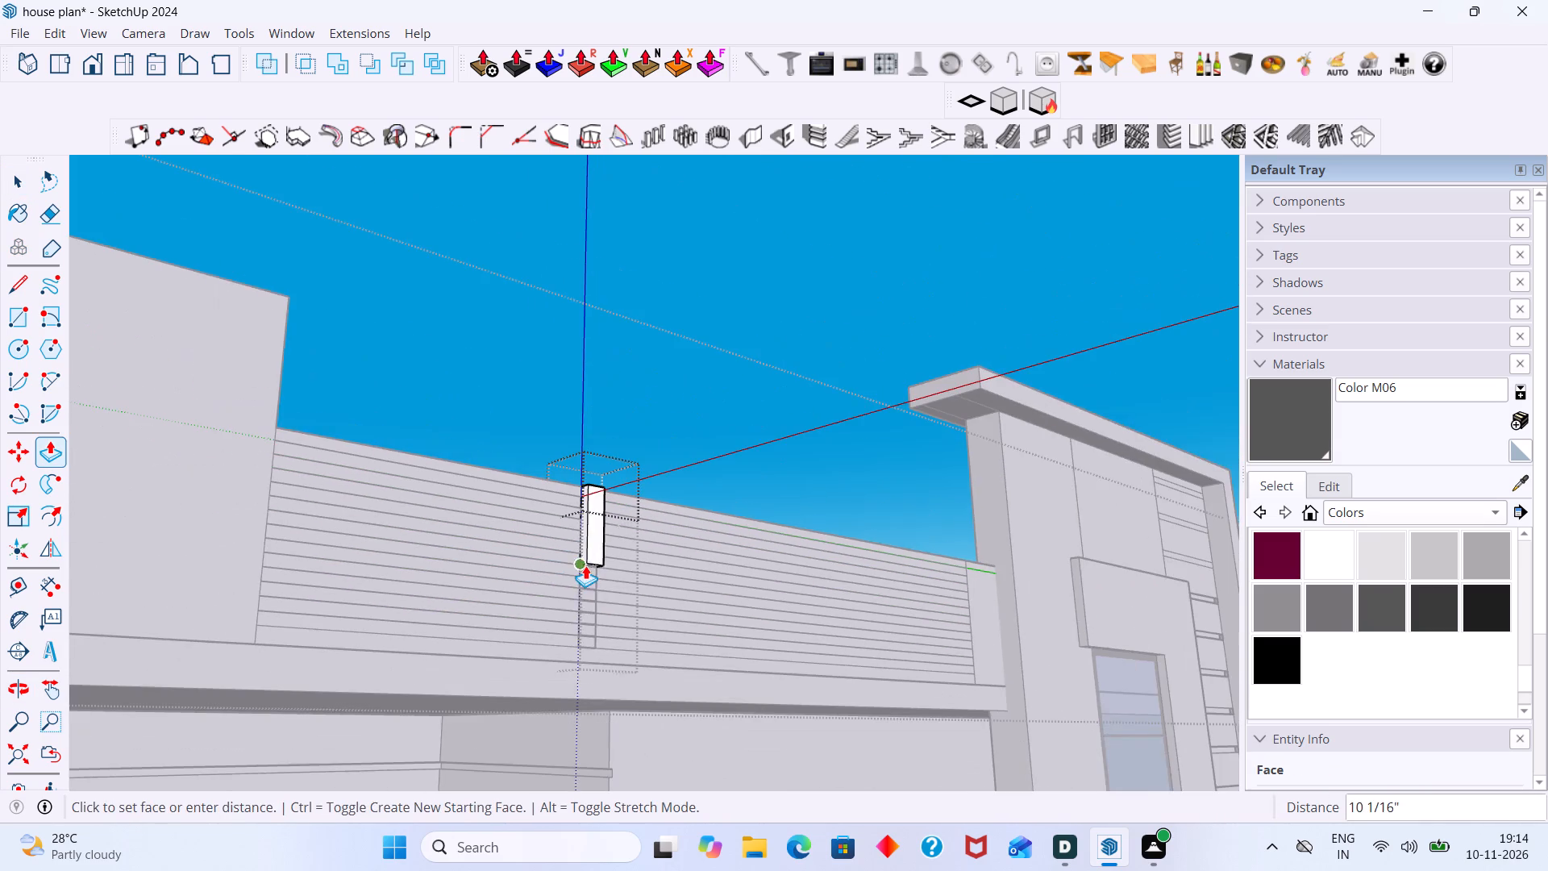
pyautogui.scroll(10, 608, 644)
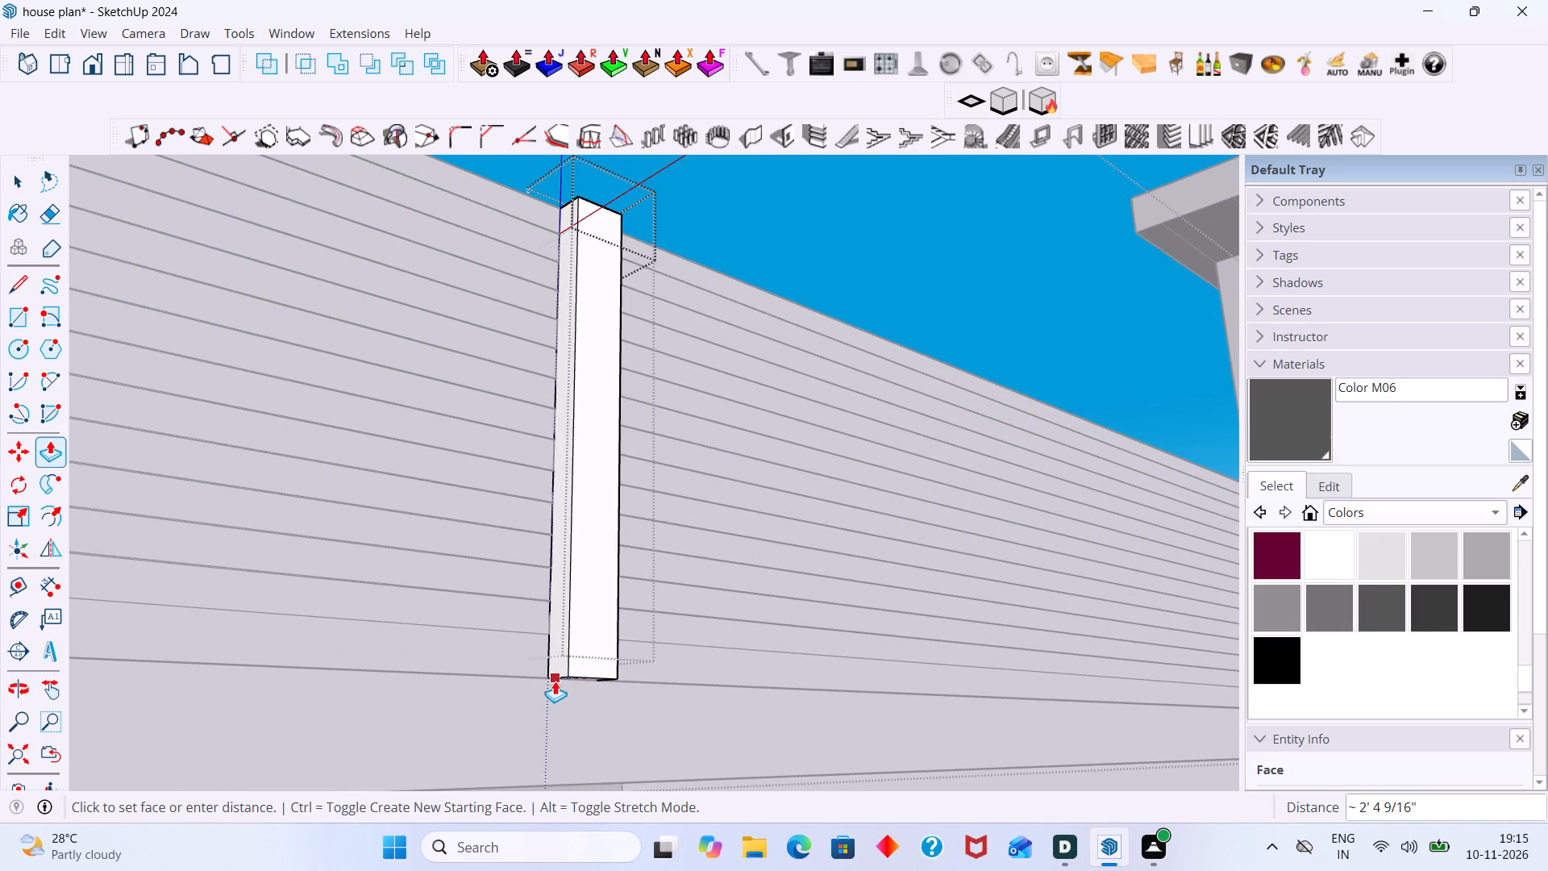
pyautogui.click(554, 681)
pyautogui.press('space')
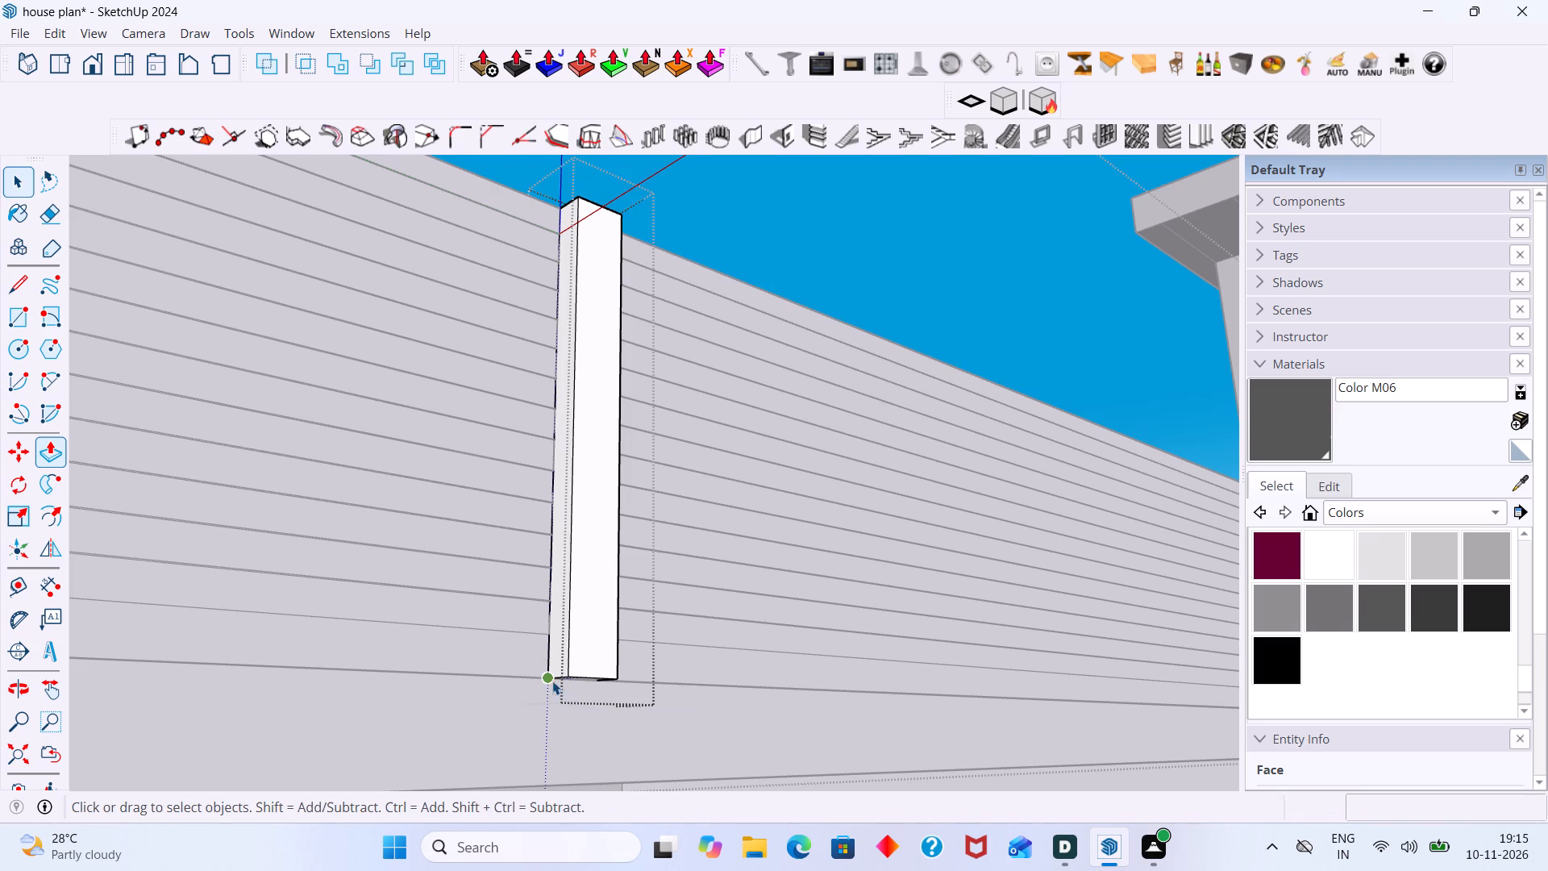
pyautogui.click(820, 257)
# Copy the full-height vertical bar about 10 7/16" along the green axis toward the tower, from its bottom corner.
pyautogui.scroll(2, 564, 373)
pyautogui.click(586, 369)
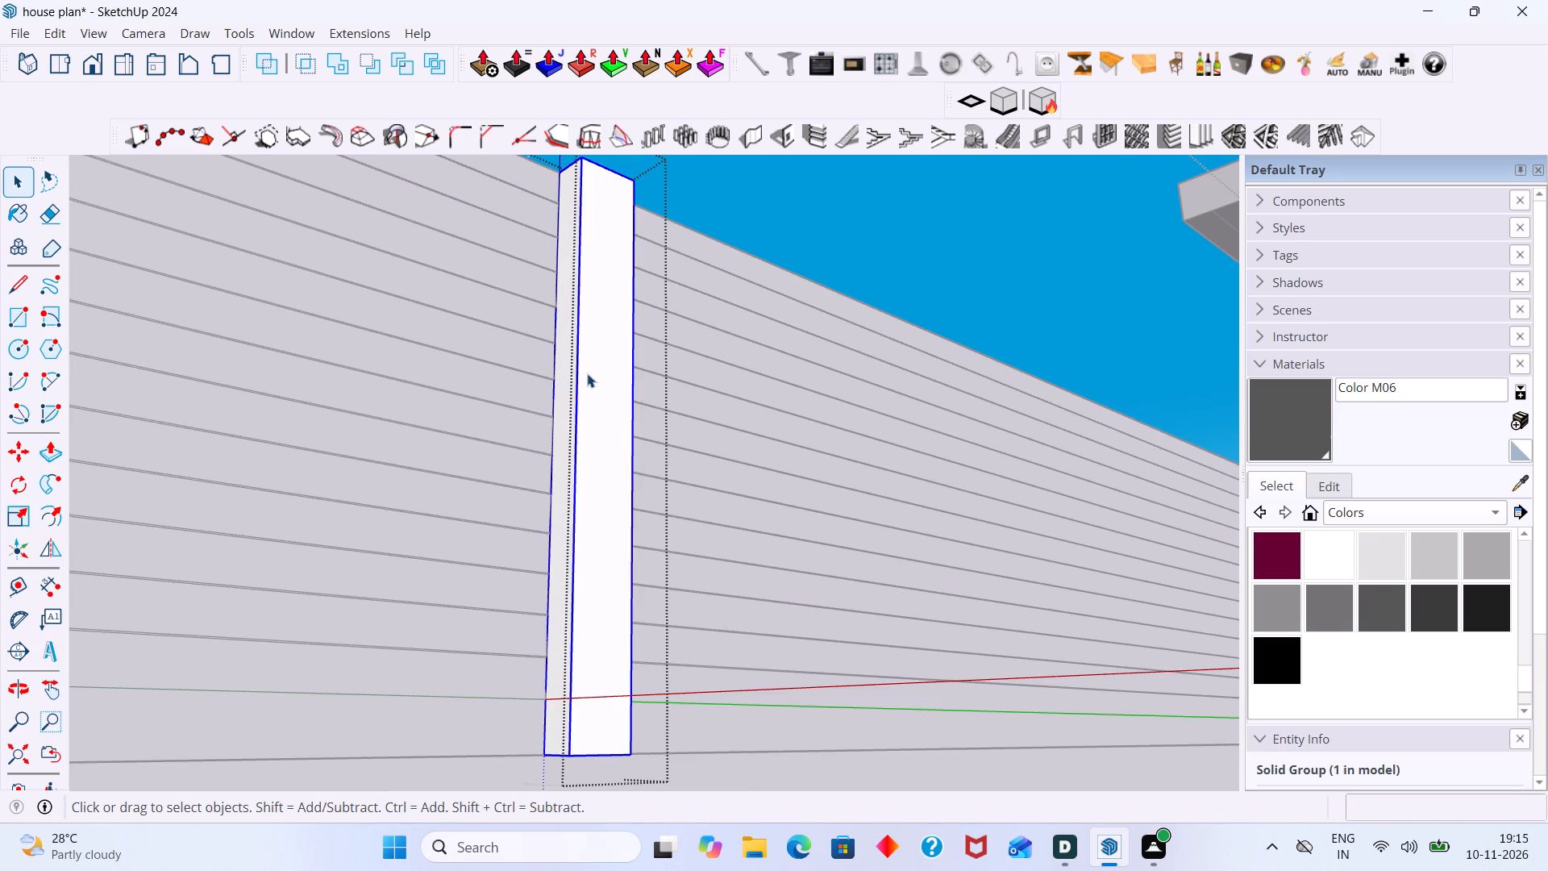
pyautogui.scroll(-3, 587, 373)
pyautogui.scroll(-6, 624, 511)
pyautogui.press('m')
pyautogui.scroll(3, 642, 613)
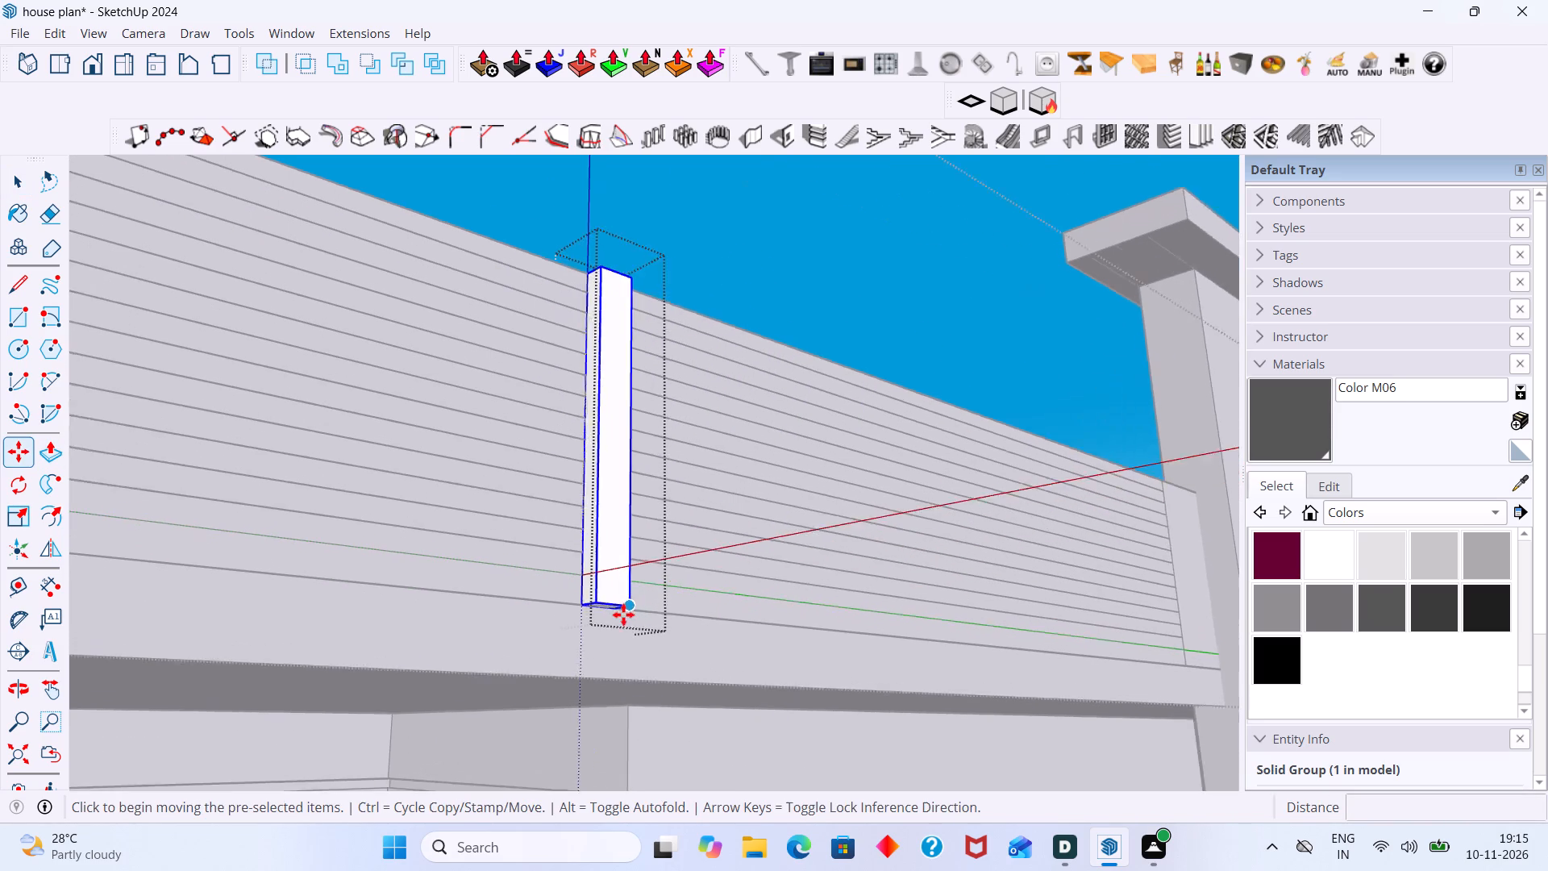
pyautogui.scroll(2, 623, 615)
pyautogui.click(628, 605)
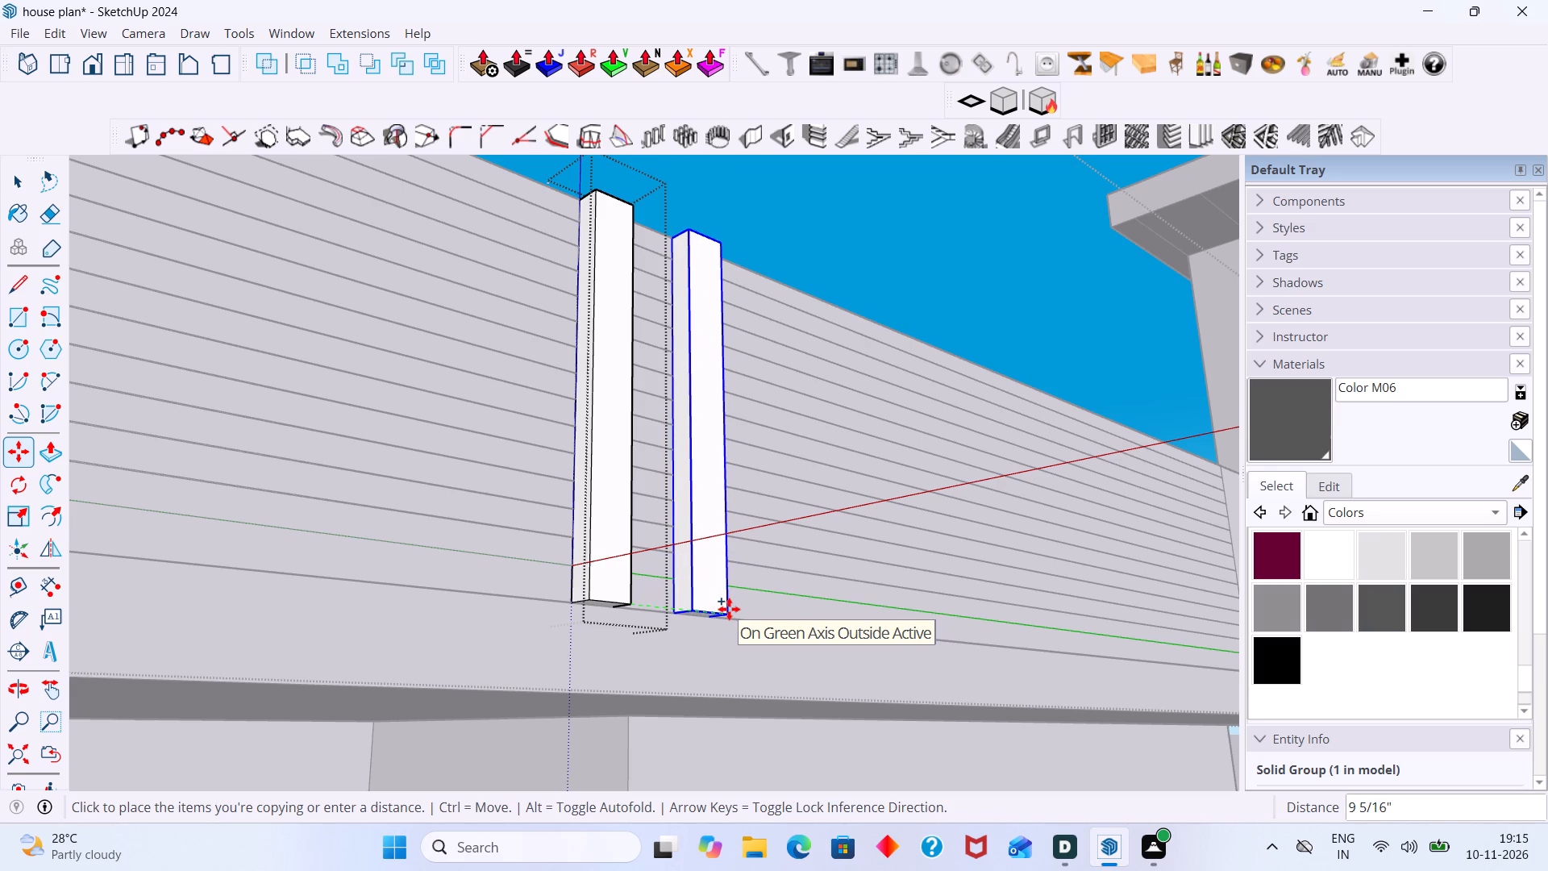
pyautogui.scroll(-7, 729, 608)
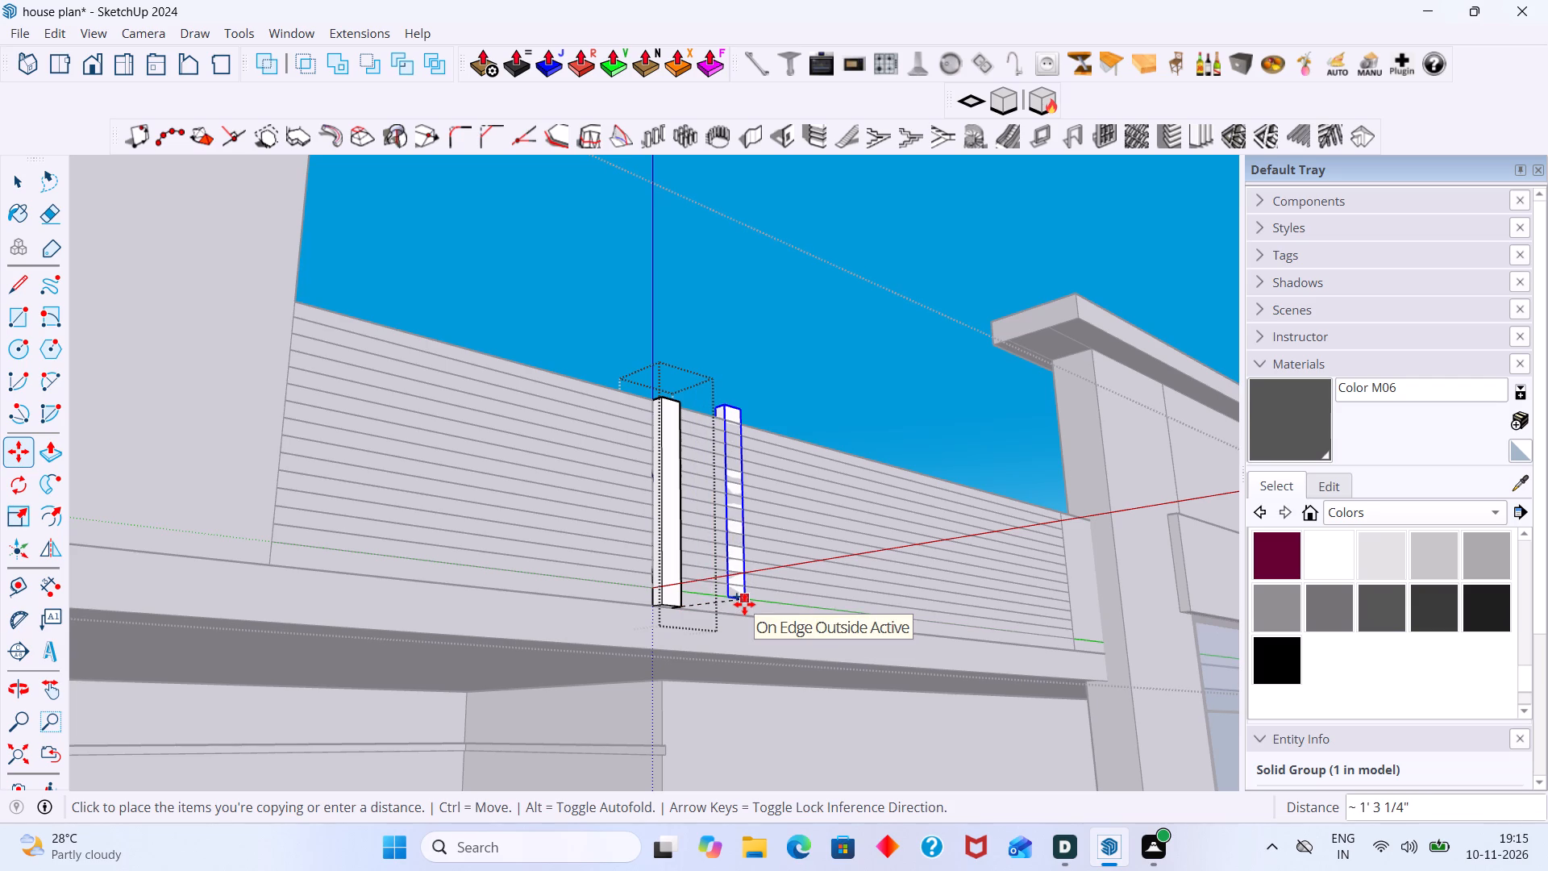
pyautogui.press('Left')
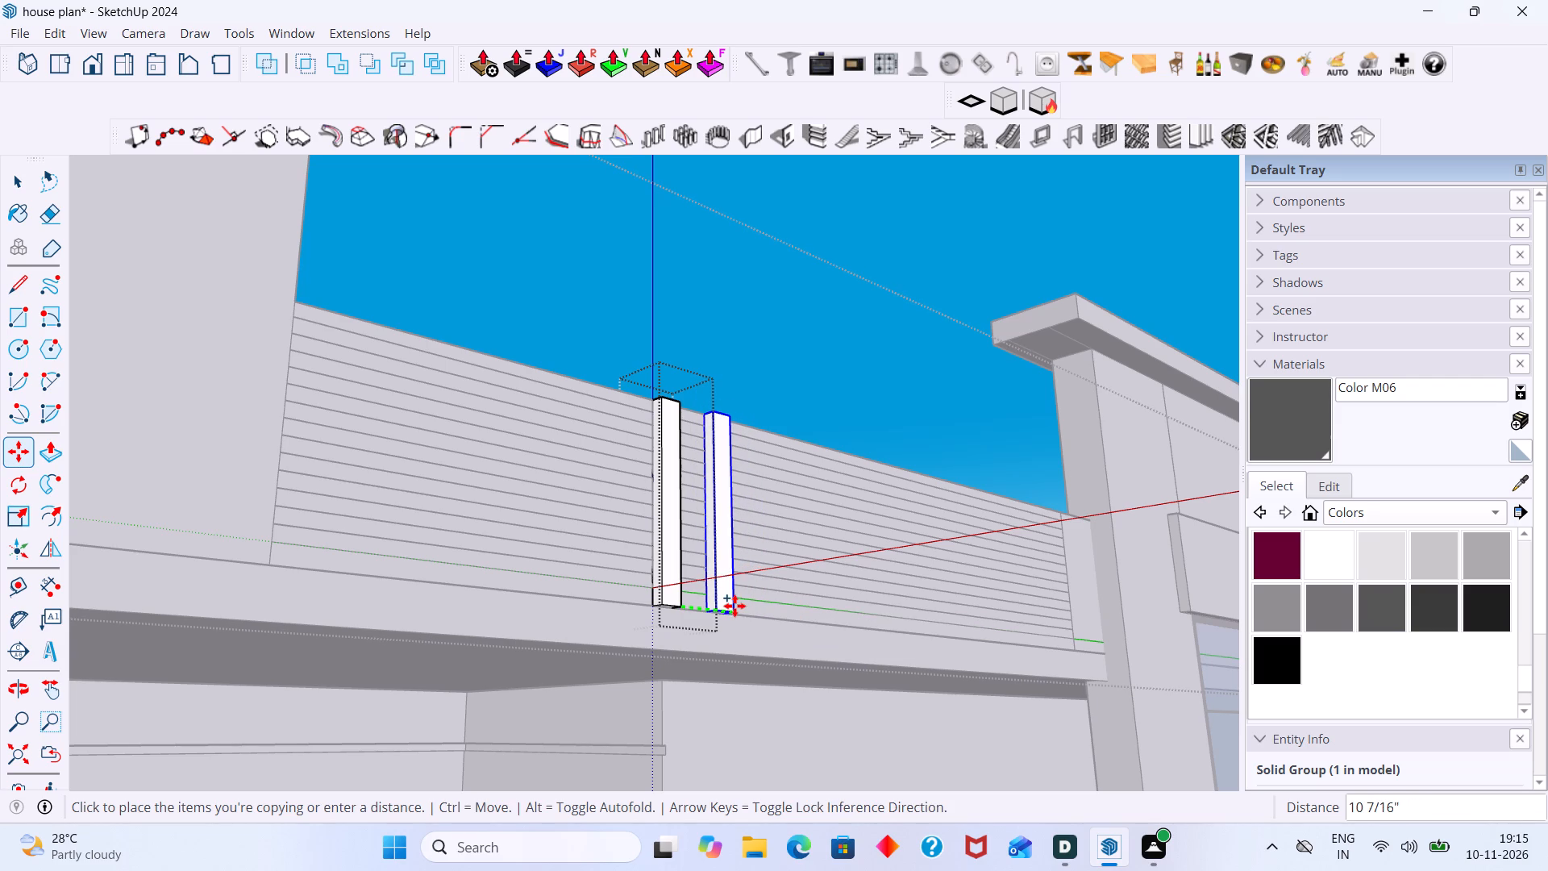
pyautogui.click(734, 606)
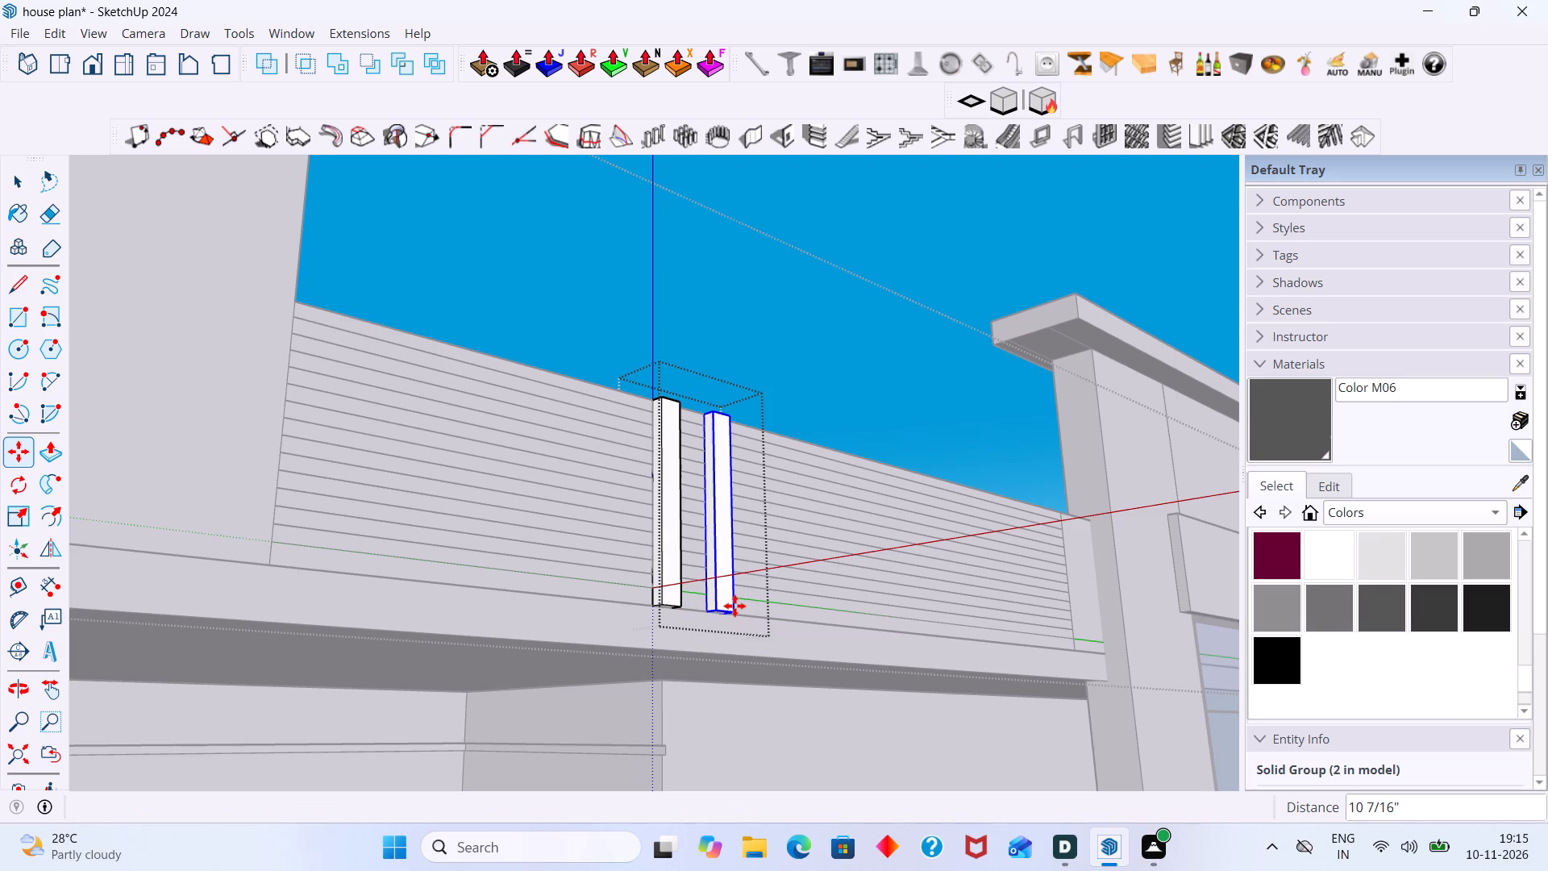
# Array the copied bar at the same spacing along the grooved panel, trying 6 copies before setting 11.
pyautogui.press('*')
pyautogui.press('6')
pyautogui.press('Return')
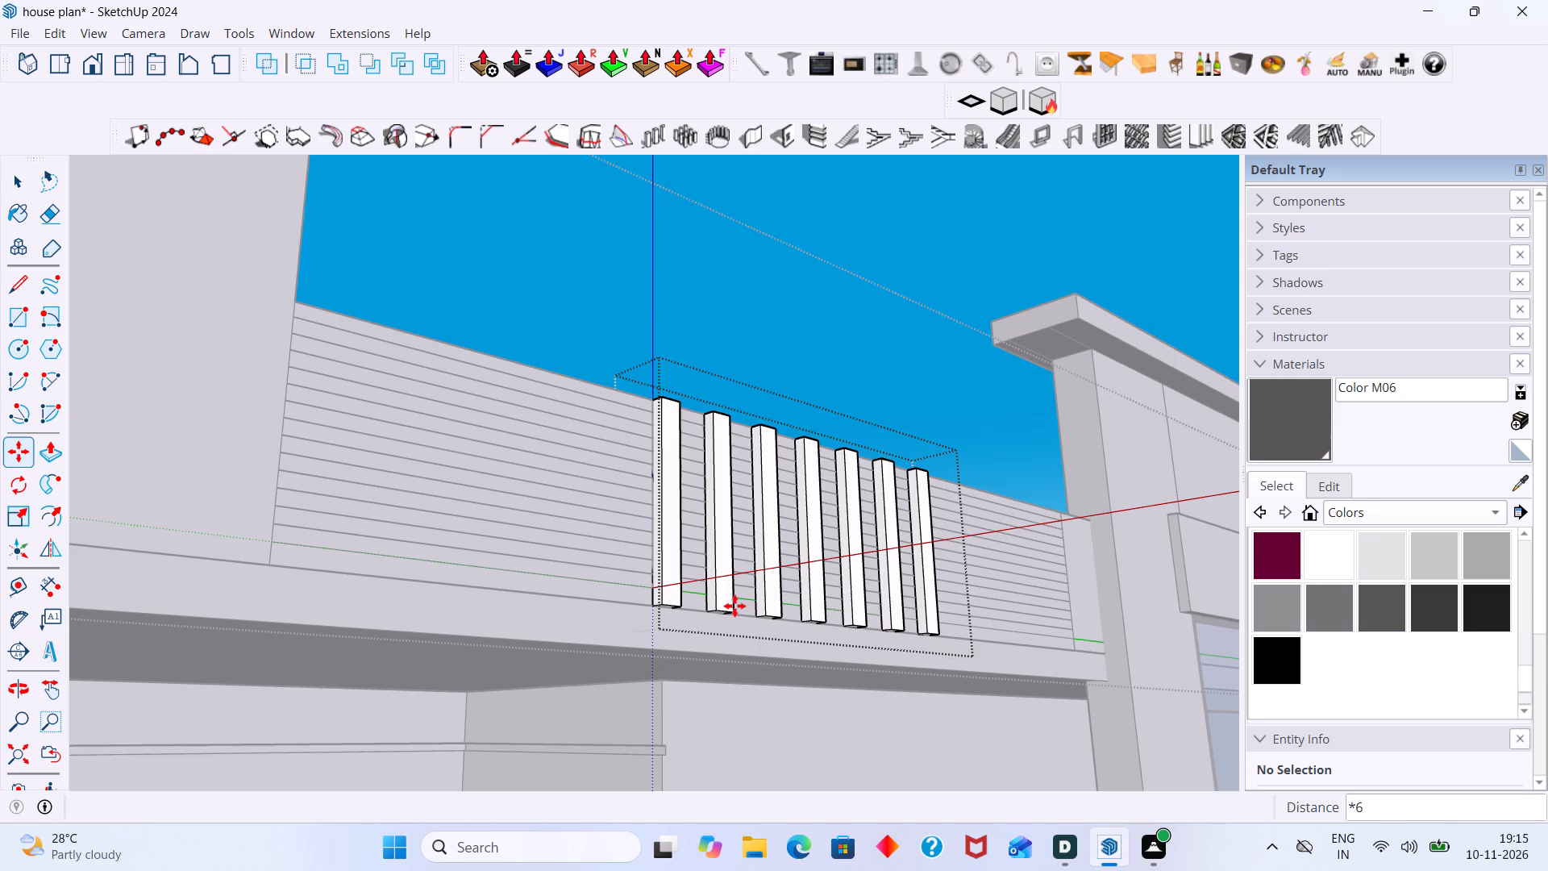
pyautogui.write('*11')
pyautogui.press('Return')
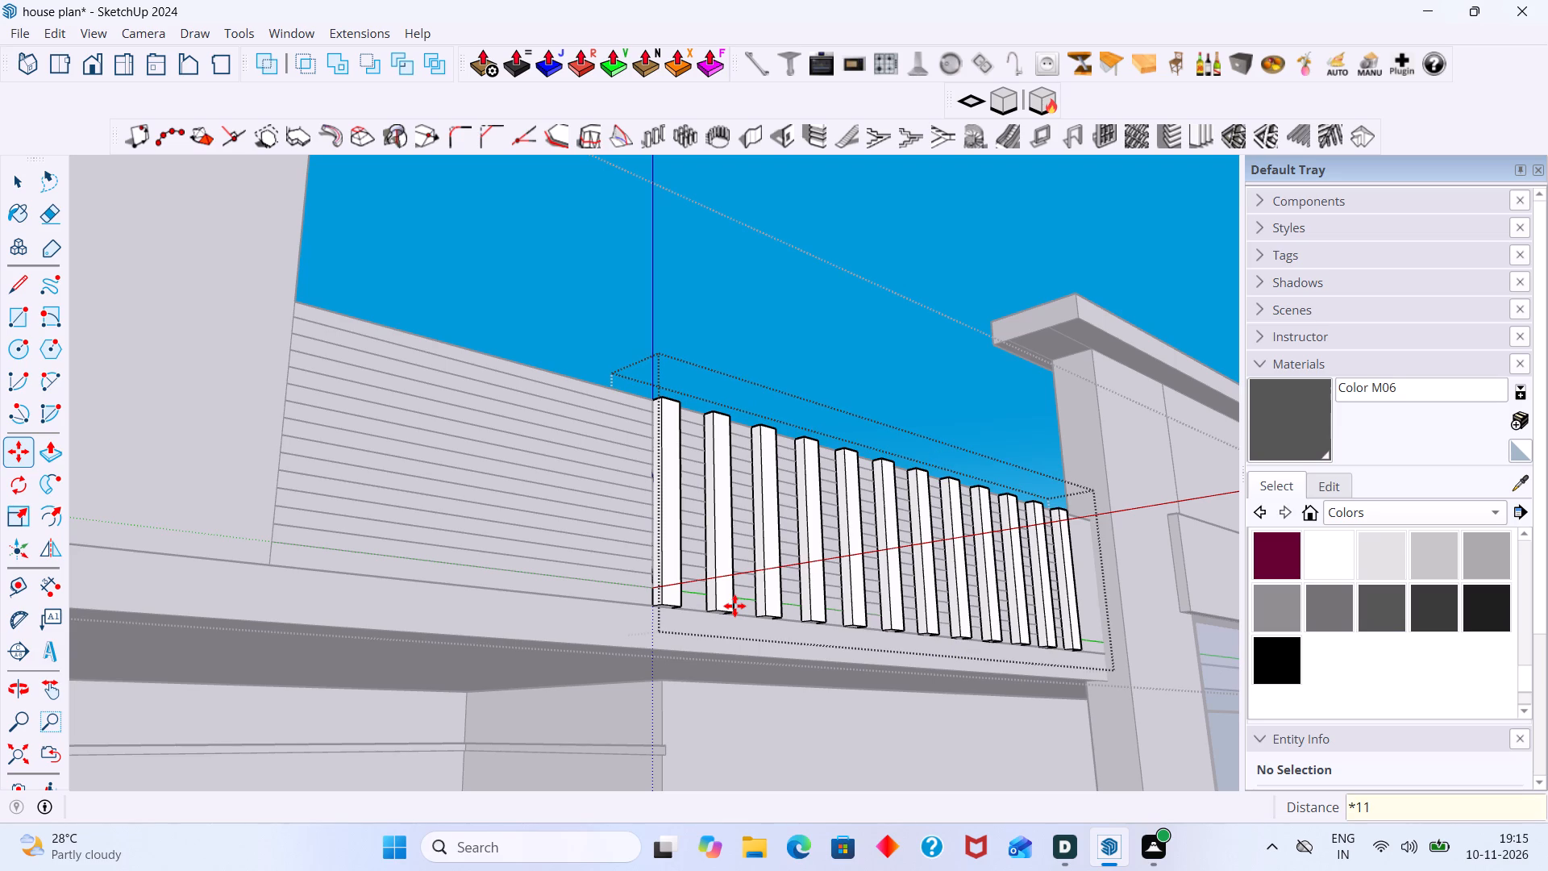
pyautogui.press('space')
pyautogui.click(966, 398)
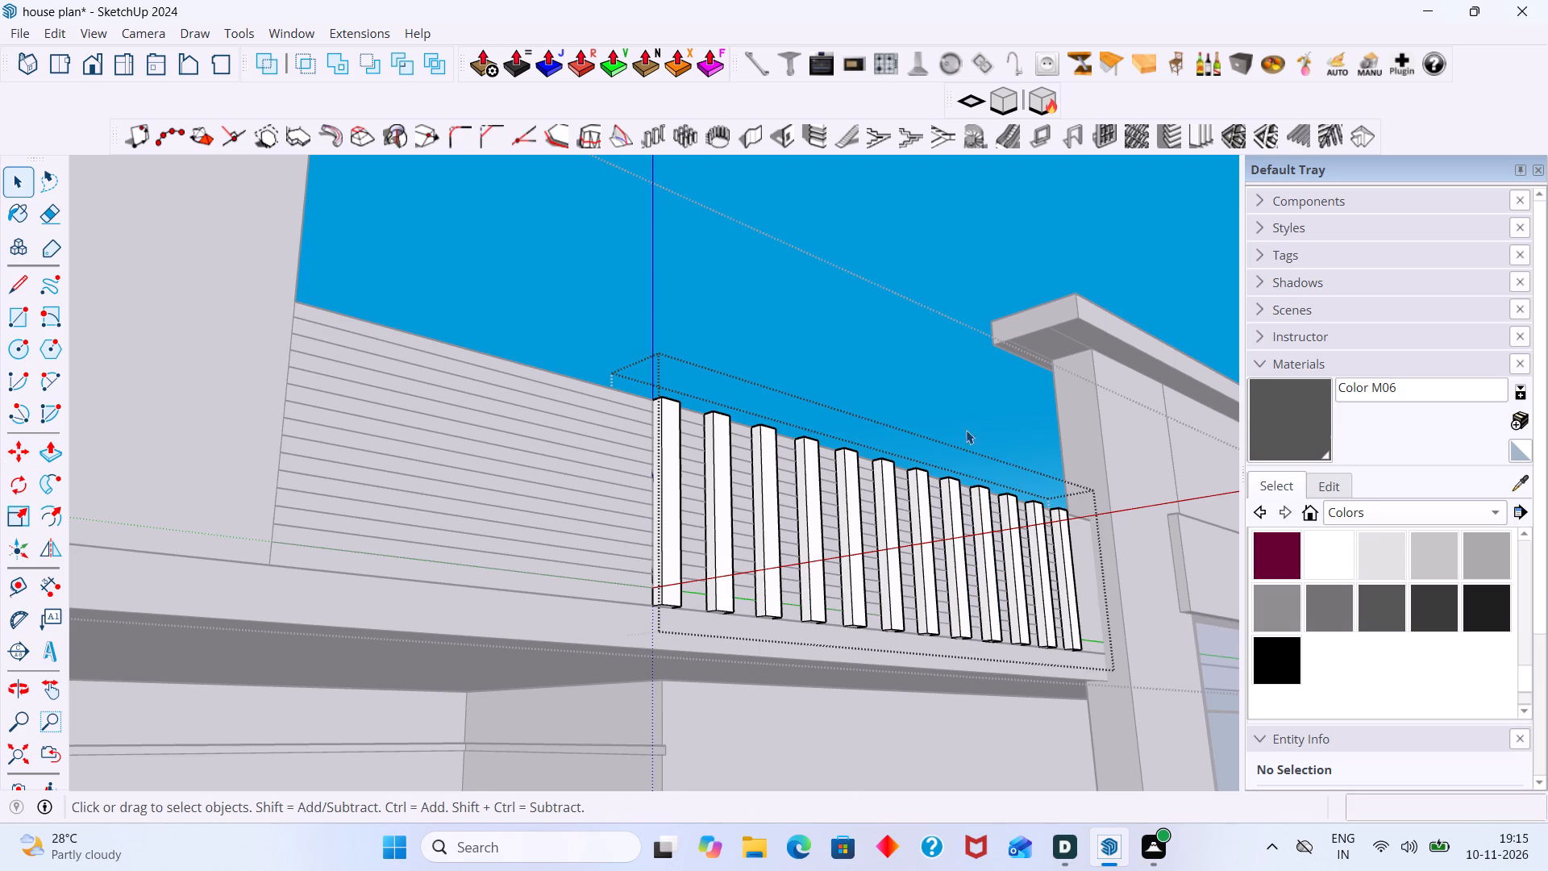
# Delete the two vertical bars nearest the tower from the array.
pyautogui.moveTo(994, 479); pyautogui.dragTo(965, 520, button='middle')
pyautogui.moveTo(1180, 548); pyautogui.dragTo(1127, 564, button='middle')
pyautogui.scroll(3, 1122, 567)
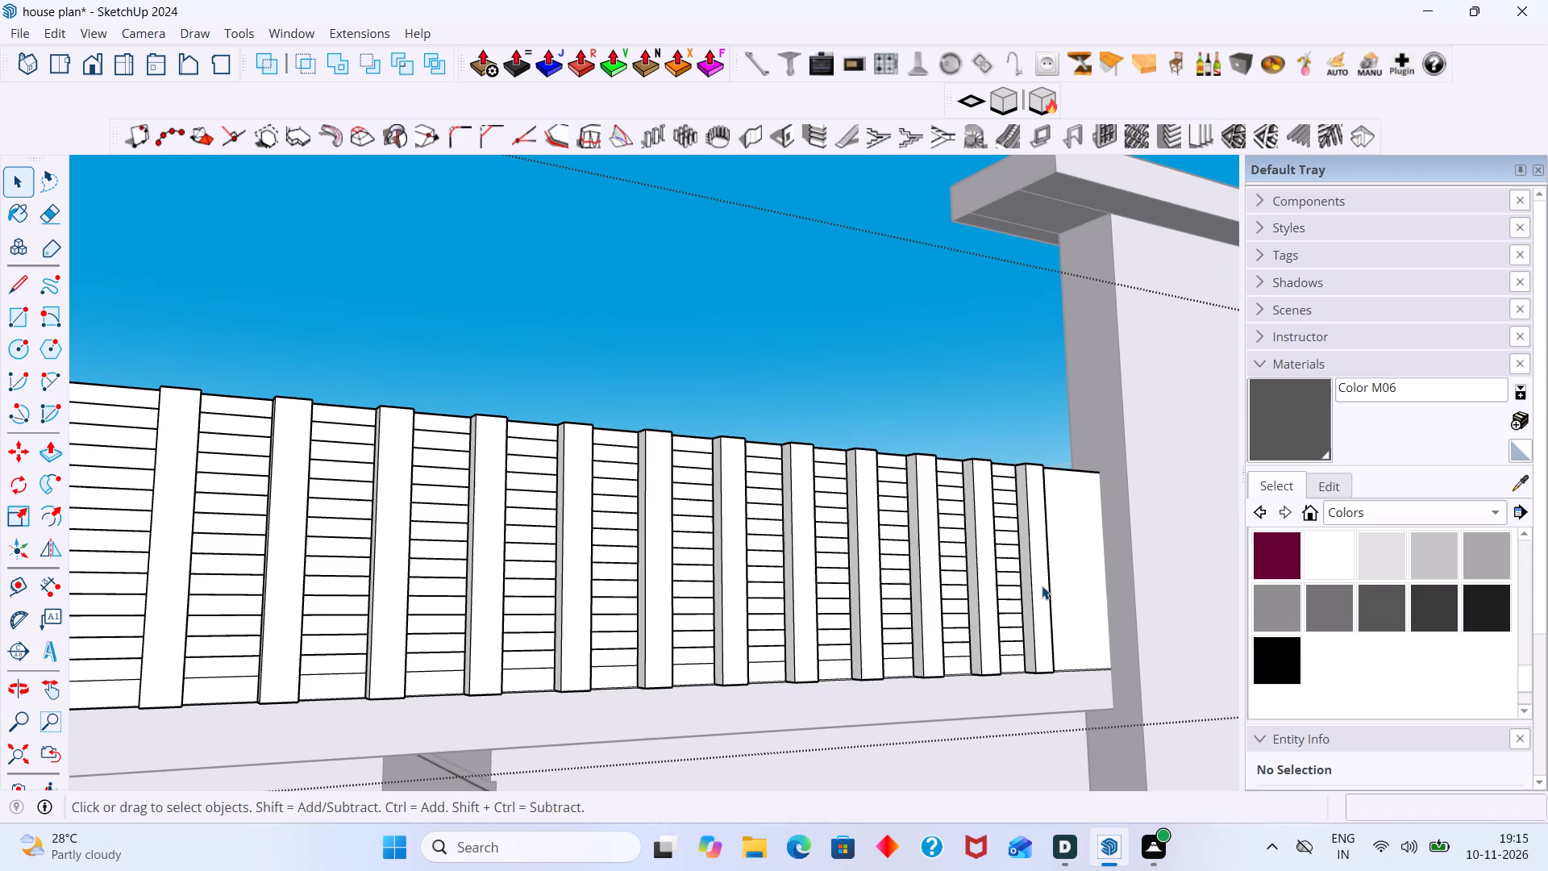
pyautogui.click(1042, 586)
pyautogui.doubleClick(1042, 586)
pyautogui.click(1042, 596)
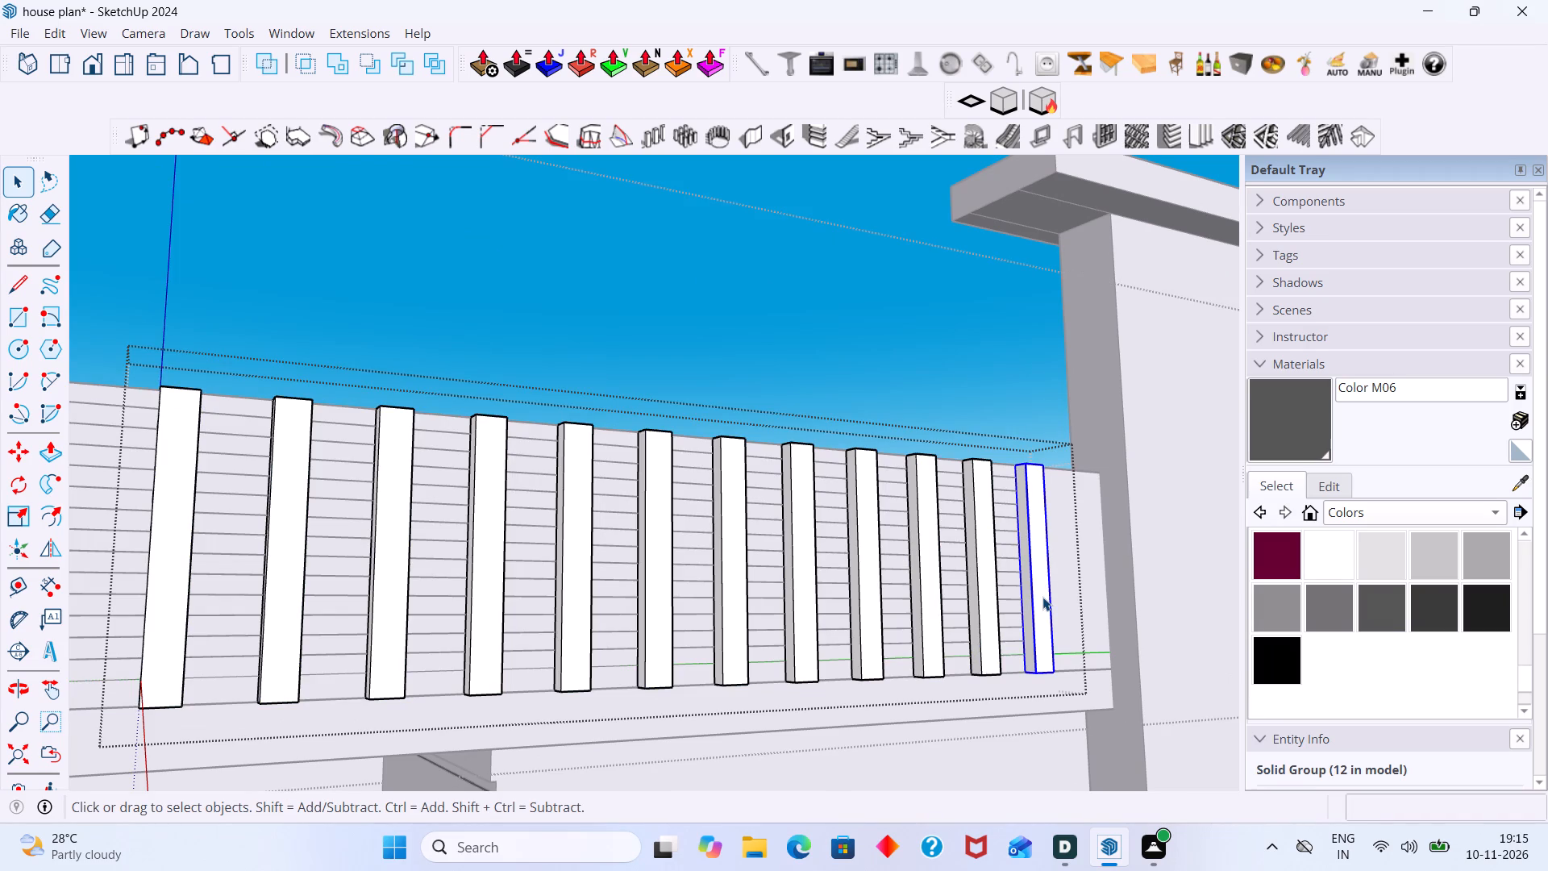
pyautogui.press('Delete')
pyautogui.click(997, 611)
pyautogui.press('Delete')
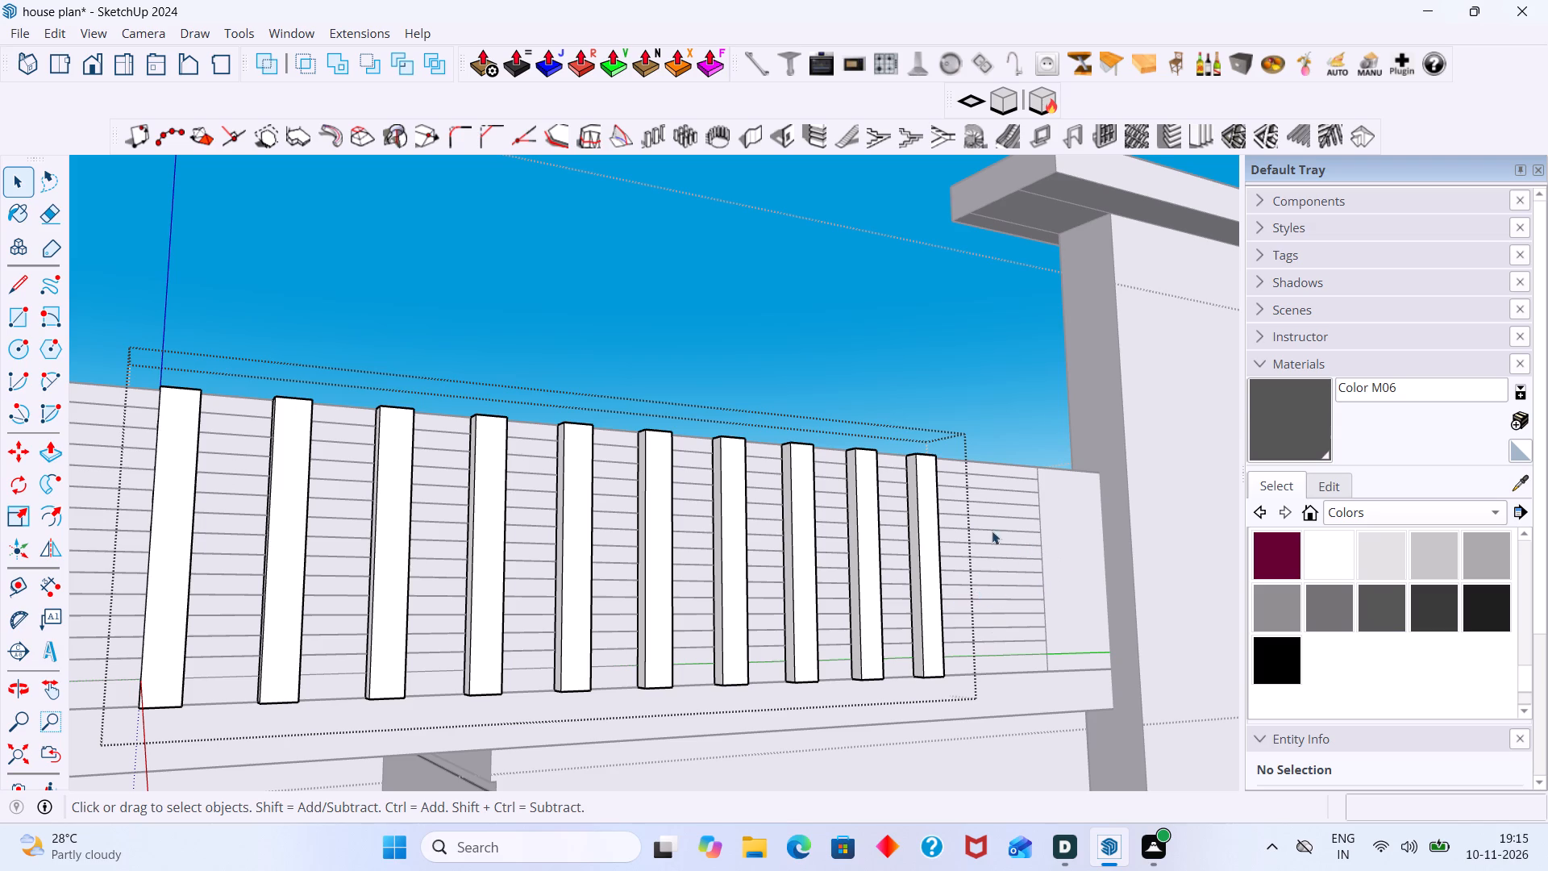
pyautogui.scroll(-9, 996, 490)
pyautogui.click(994, 275)
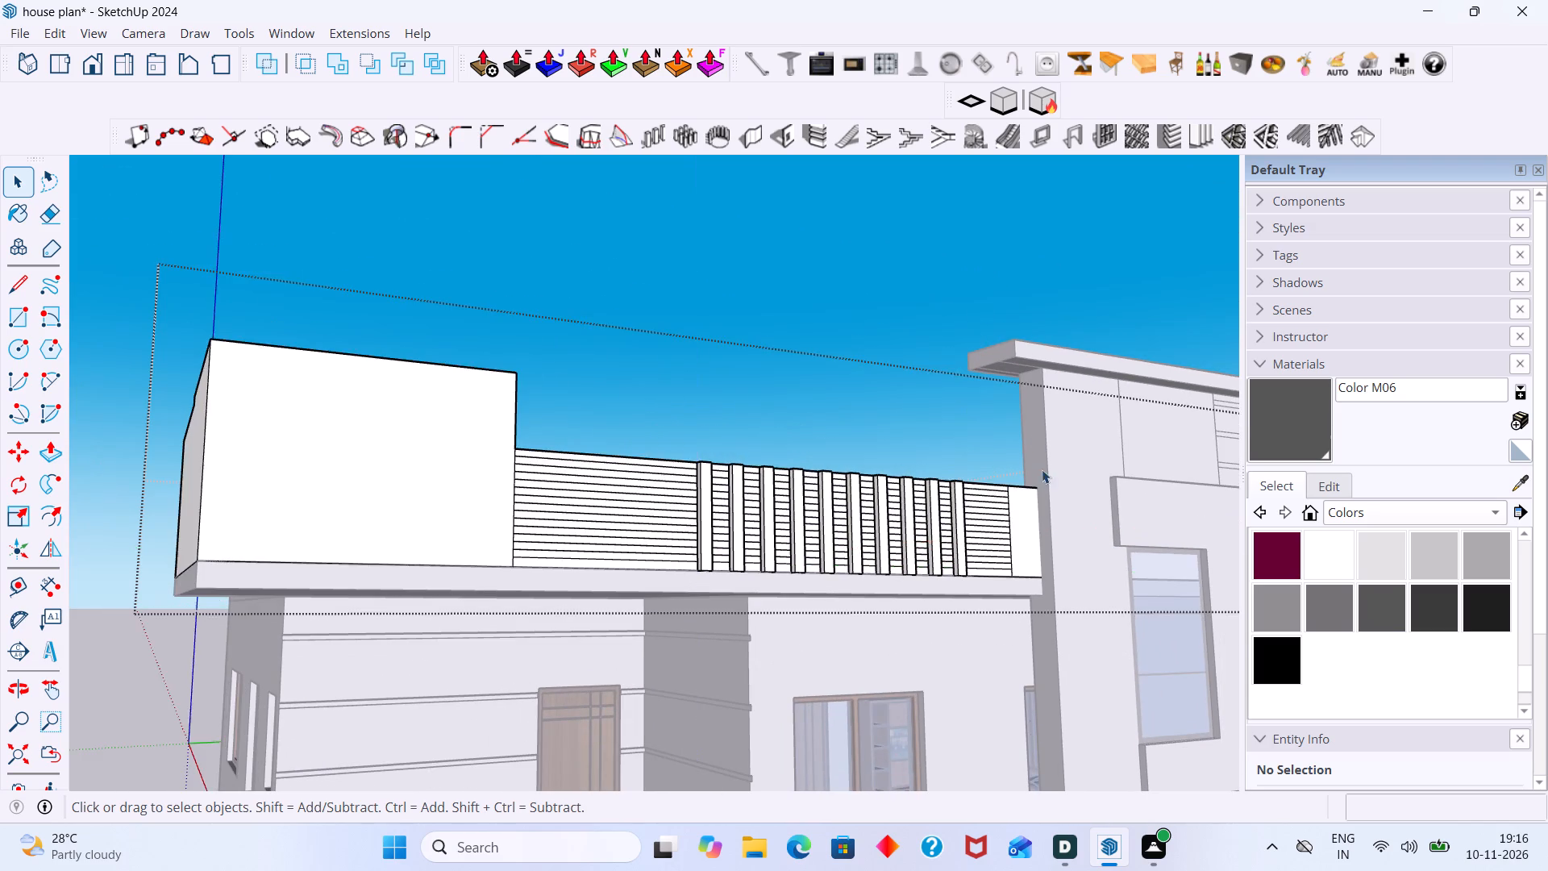
# Examine the row of vertical bars and its junction with the tower, close up and from the front of the house.
pyautogui.moveTo(1040, 506); pyautogui.dragTo(1023, 601, button='middle')
pyautogui.scroll(11, 1004, 650)
pyautogui.moveTo(1023, 612); pyautogui.dragTo(1049, 594, button='middle')
pyautogui.scroll(-20, 1039, 594)
pyautogui.scroll(-4, 1039, 594)
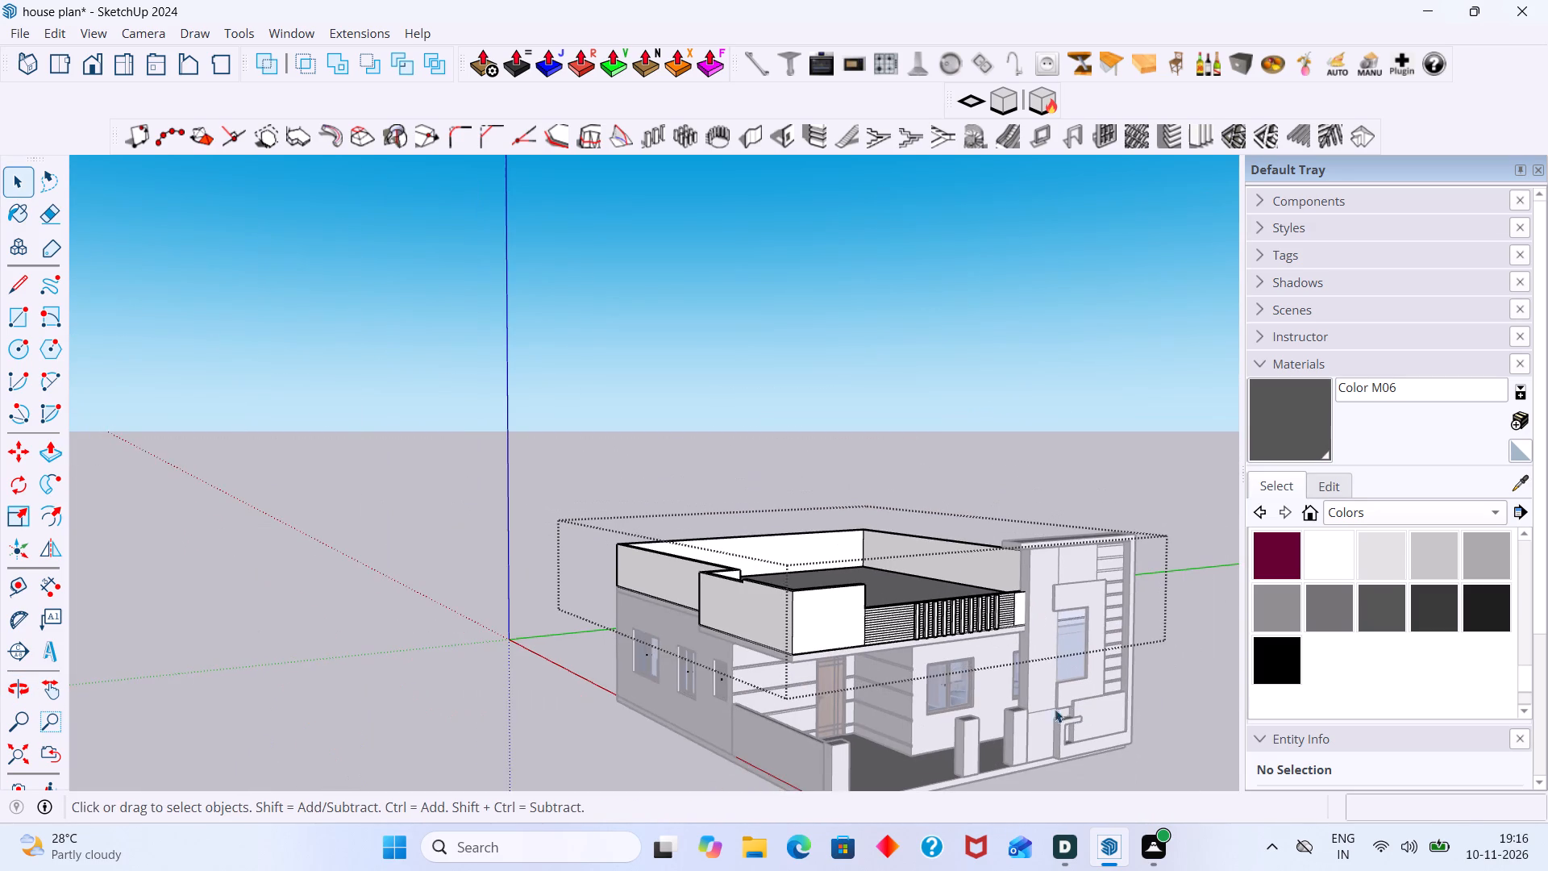
pyautogui.moveTo(1041, 709); pyautogui.dragTo(1067, 706, button='middle')
pyautogui.scroll(6, 1034, 735)
pyautogui.scroll(8, 1032, 473)
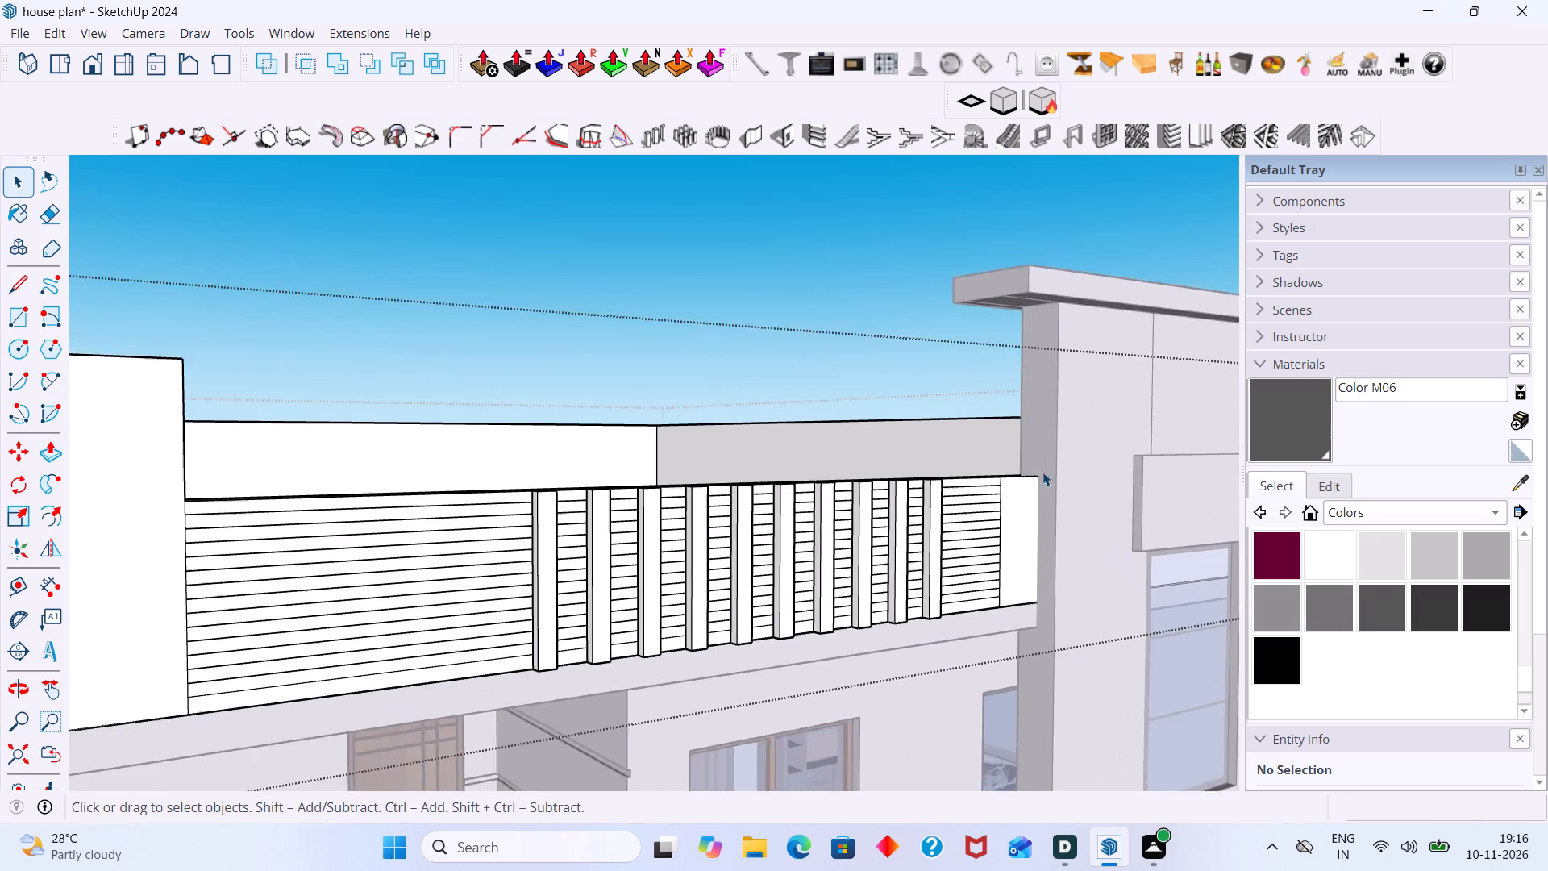
pyautogui.scroll(1, 1042, 472)
pyautogui.click(1046, 471)
pyautogui.scroll(3, 1047, 471)
pyautogui.doubleClick(1048, 469)
pyautogui.click(1043, 477)
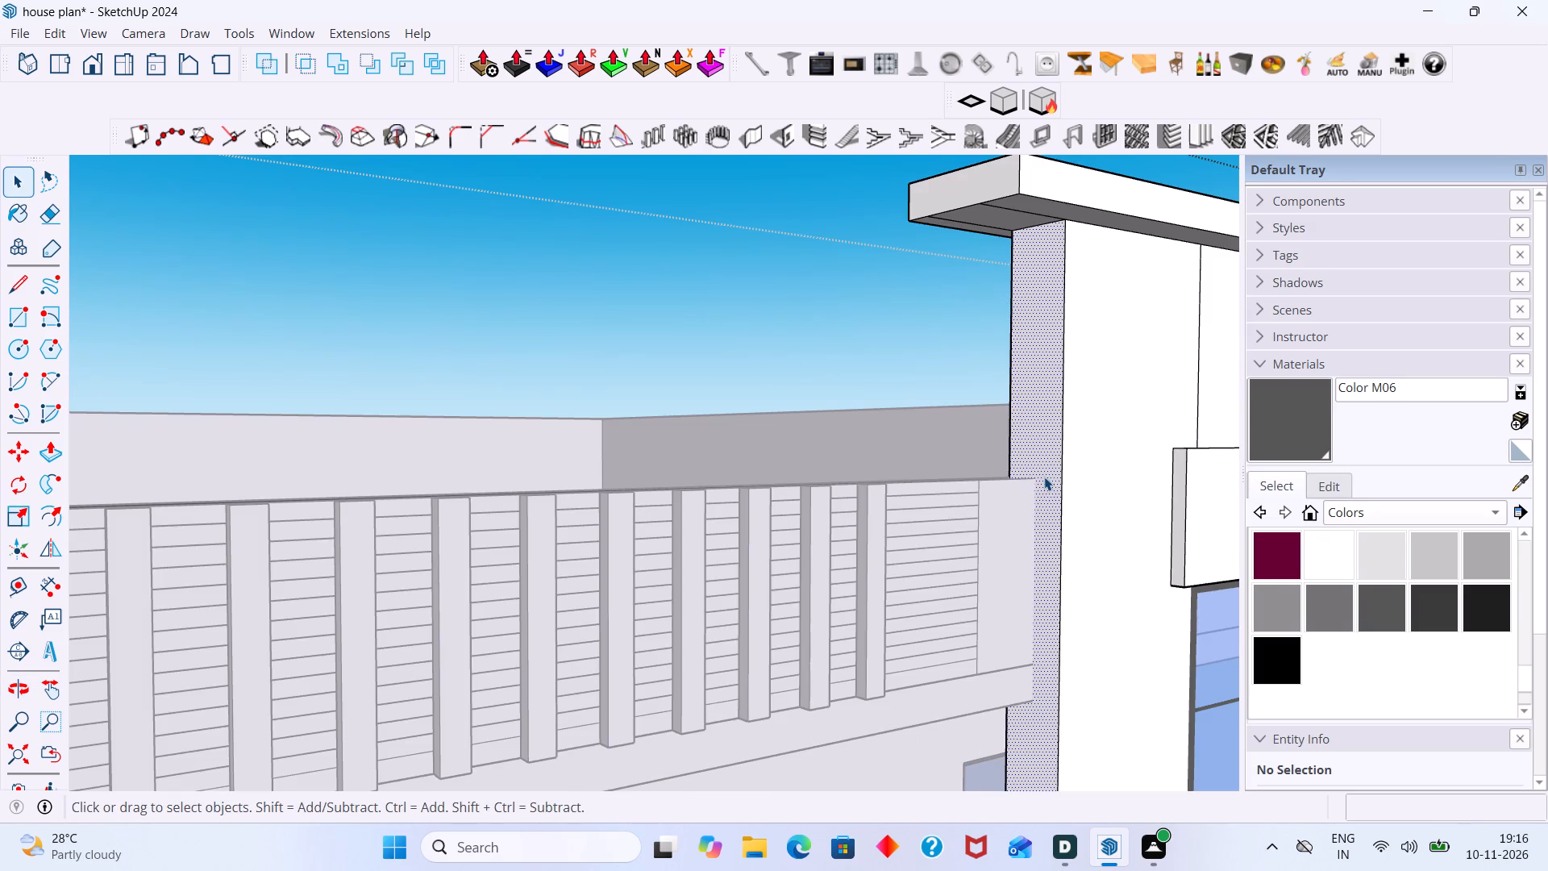
pyautogui.scroll(-6, 1049, 487)
pyautogui.scroll(4, 1038, 500)
pyautogui.scroll(-5, 1009, 468)
pyautogui.click(909, 372)
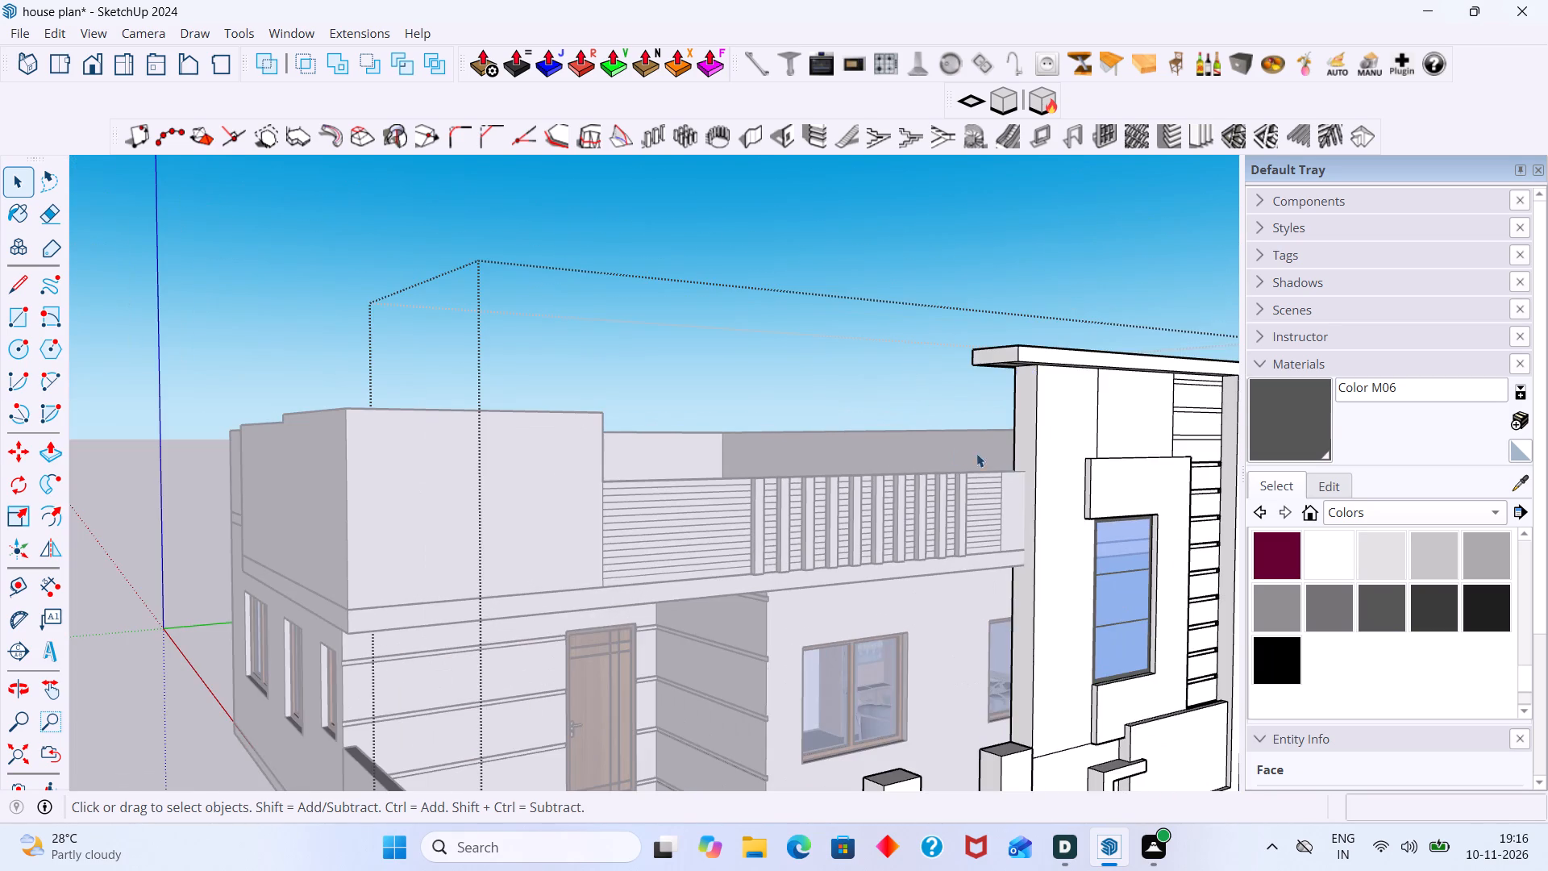
pyautogui.scroll(7, 997, 474)
pyautogui.scroll(-14, 951, 420)
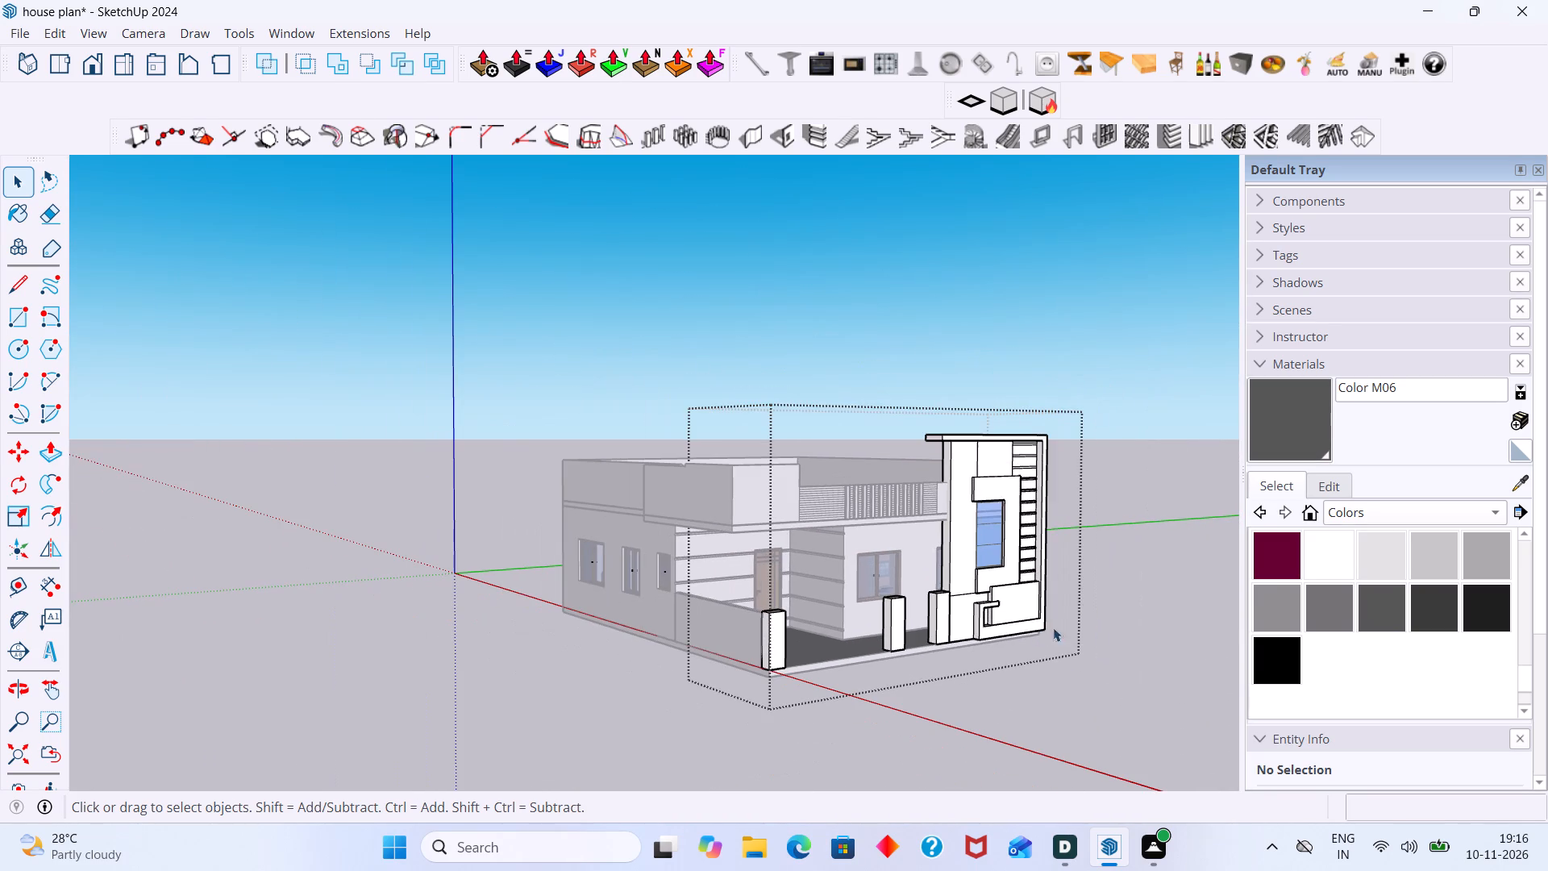
pyautogui.click(1131, 614)
pyautogui.moveTo(980, 577); pyautogui.dragTo(824, 586, button='middle')
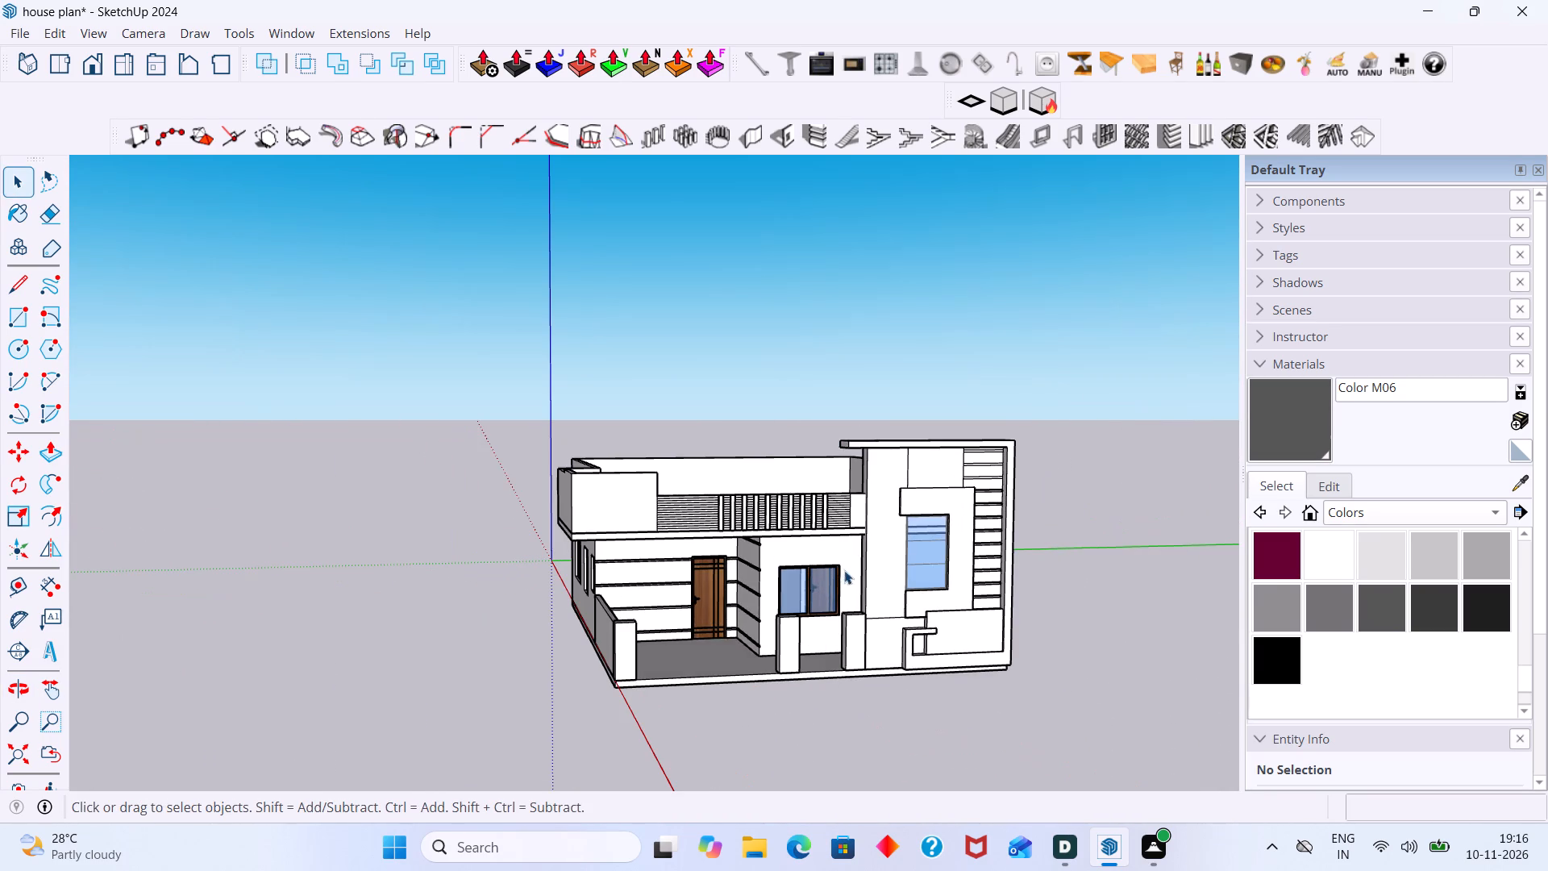
pyautogui.moveTo(838, 560); pyautogui.dragTo(838, 591, button='middle')
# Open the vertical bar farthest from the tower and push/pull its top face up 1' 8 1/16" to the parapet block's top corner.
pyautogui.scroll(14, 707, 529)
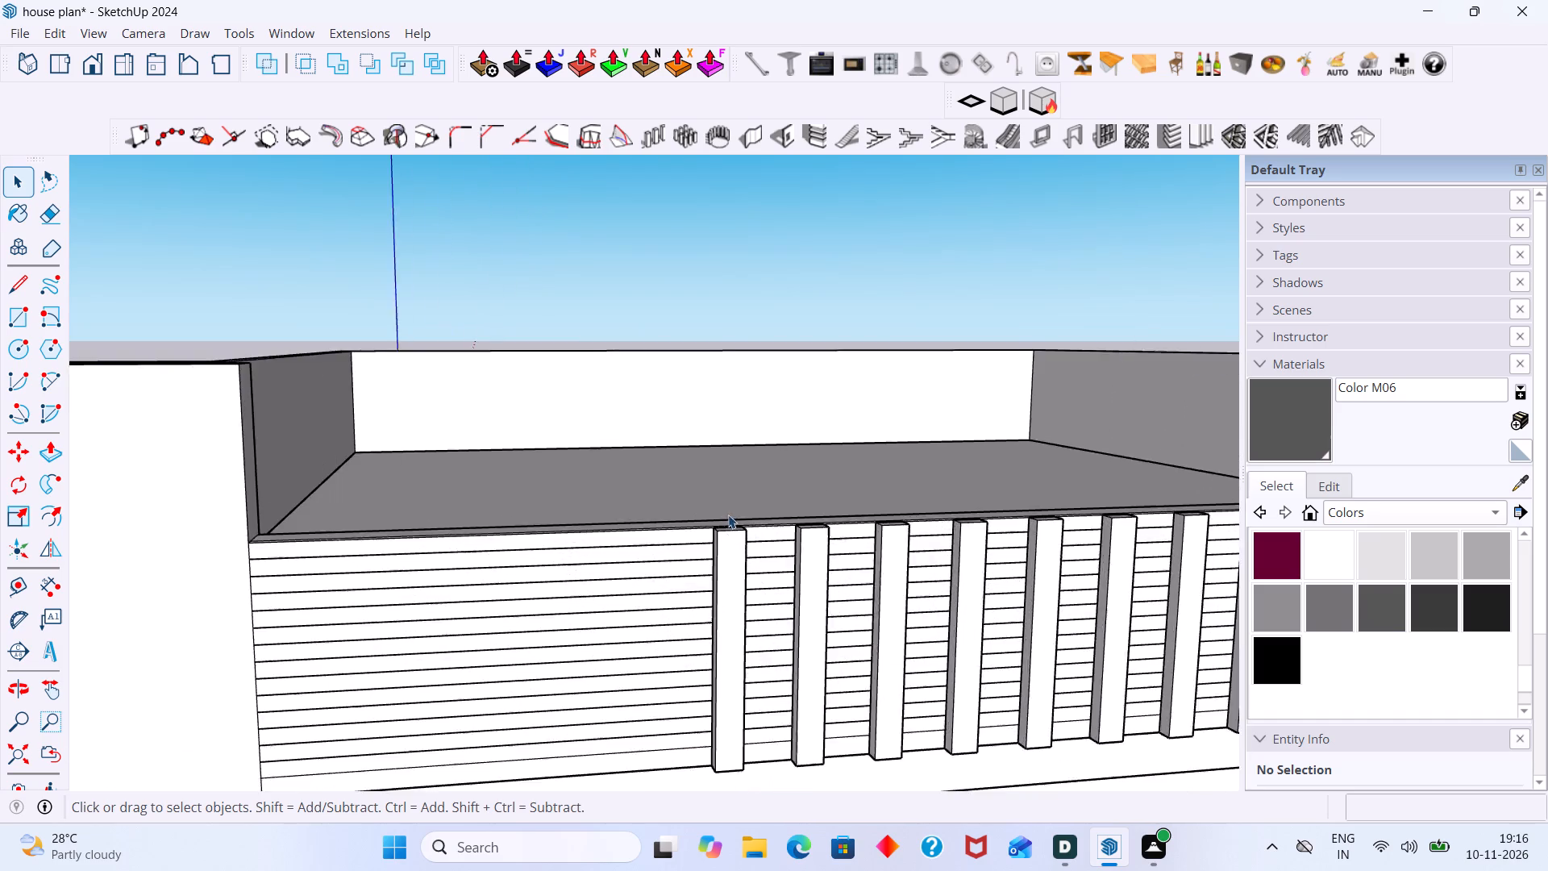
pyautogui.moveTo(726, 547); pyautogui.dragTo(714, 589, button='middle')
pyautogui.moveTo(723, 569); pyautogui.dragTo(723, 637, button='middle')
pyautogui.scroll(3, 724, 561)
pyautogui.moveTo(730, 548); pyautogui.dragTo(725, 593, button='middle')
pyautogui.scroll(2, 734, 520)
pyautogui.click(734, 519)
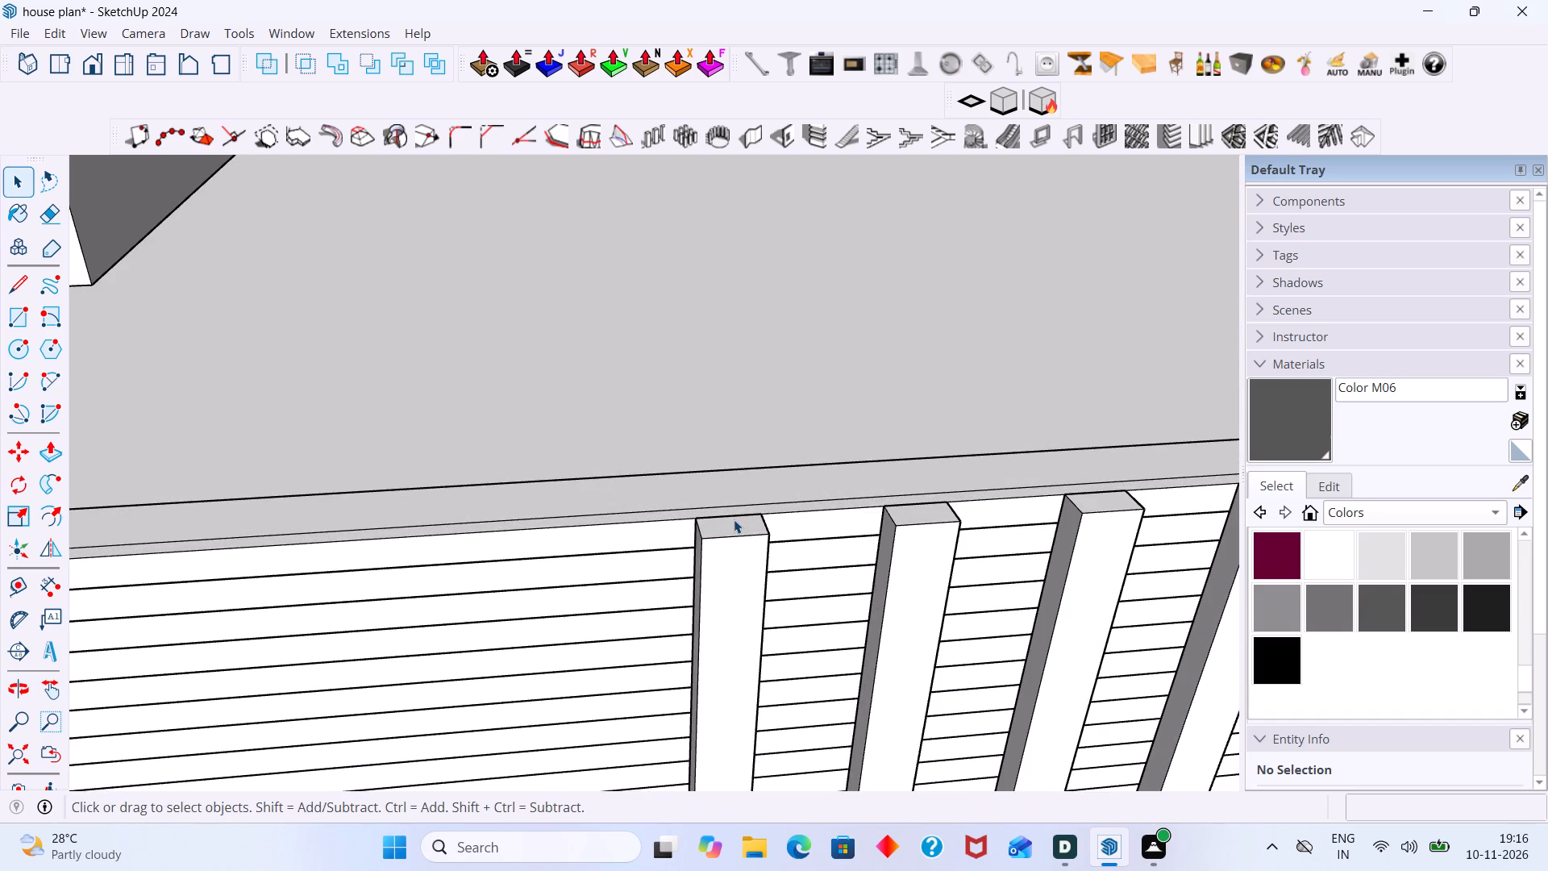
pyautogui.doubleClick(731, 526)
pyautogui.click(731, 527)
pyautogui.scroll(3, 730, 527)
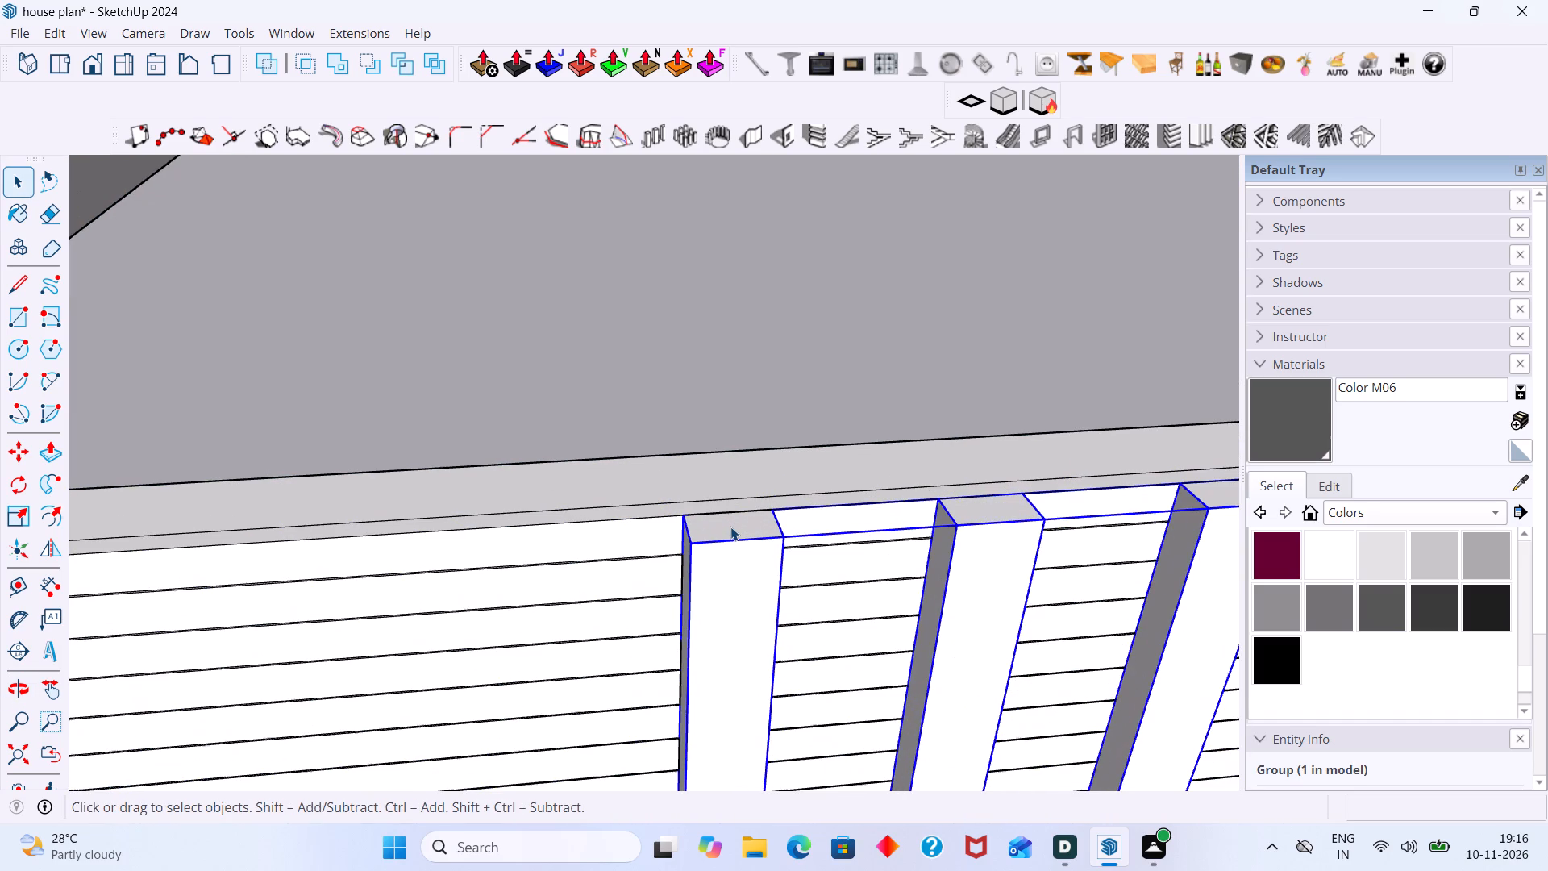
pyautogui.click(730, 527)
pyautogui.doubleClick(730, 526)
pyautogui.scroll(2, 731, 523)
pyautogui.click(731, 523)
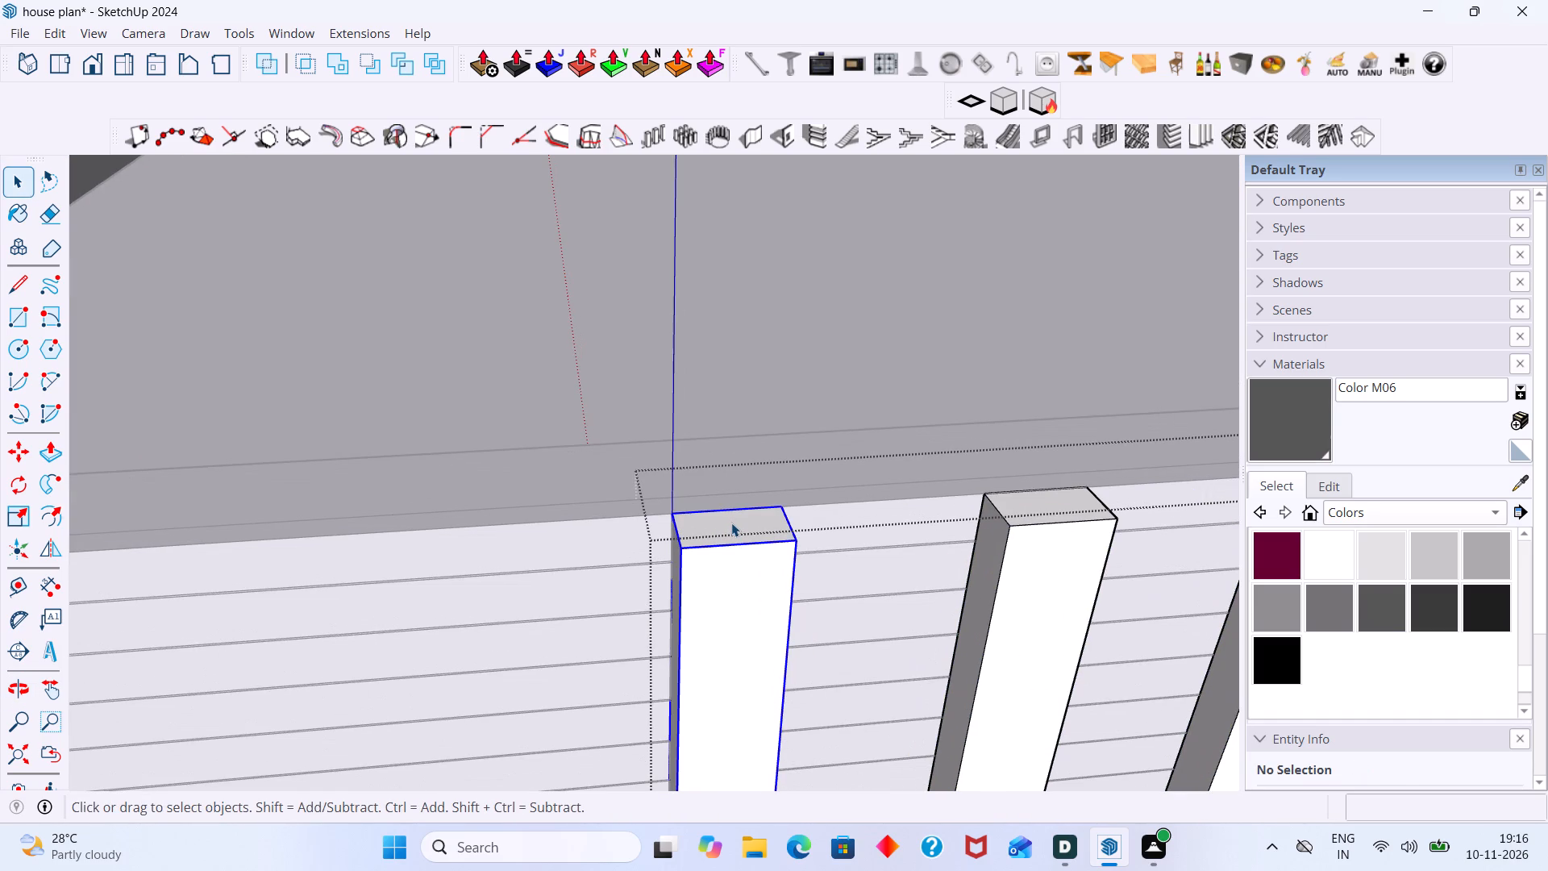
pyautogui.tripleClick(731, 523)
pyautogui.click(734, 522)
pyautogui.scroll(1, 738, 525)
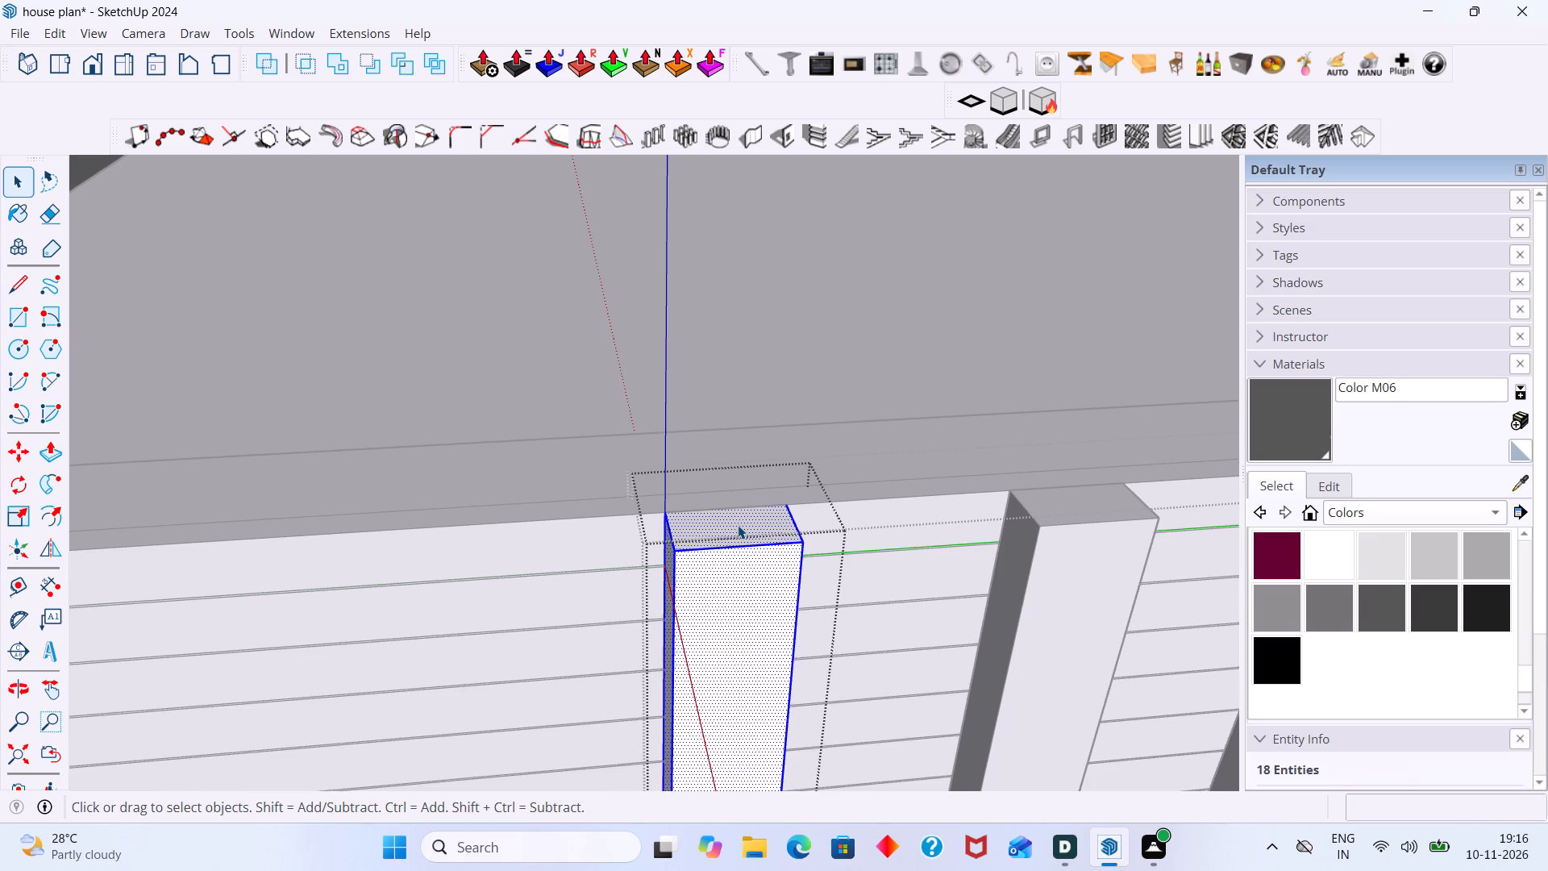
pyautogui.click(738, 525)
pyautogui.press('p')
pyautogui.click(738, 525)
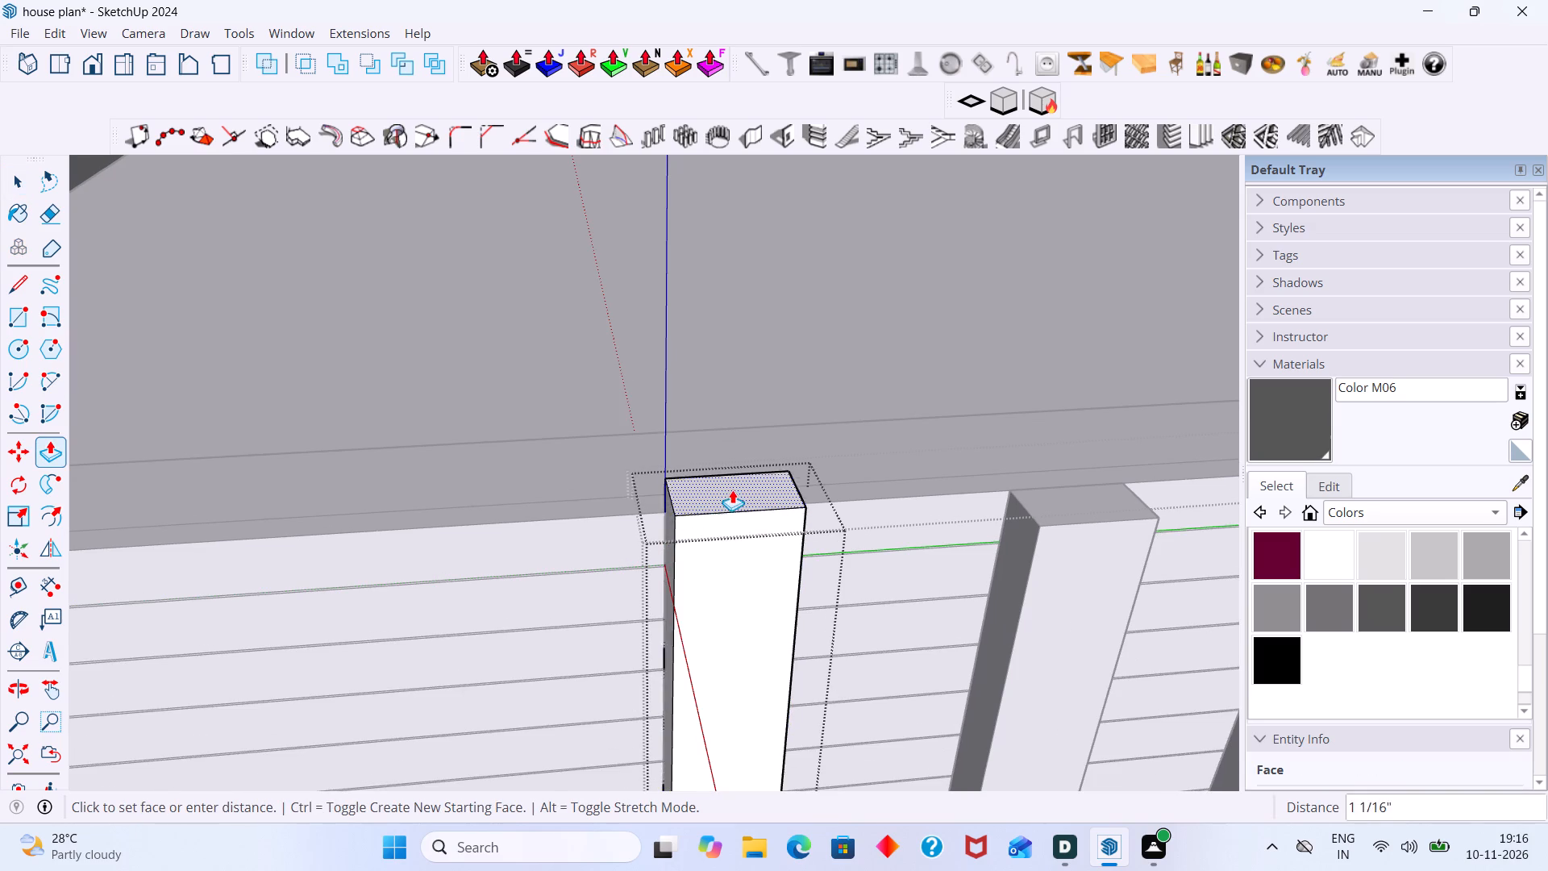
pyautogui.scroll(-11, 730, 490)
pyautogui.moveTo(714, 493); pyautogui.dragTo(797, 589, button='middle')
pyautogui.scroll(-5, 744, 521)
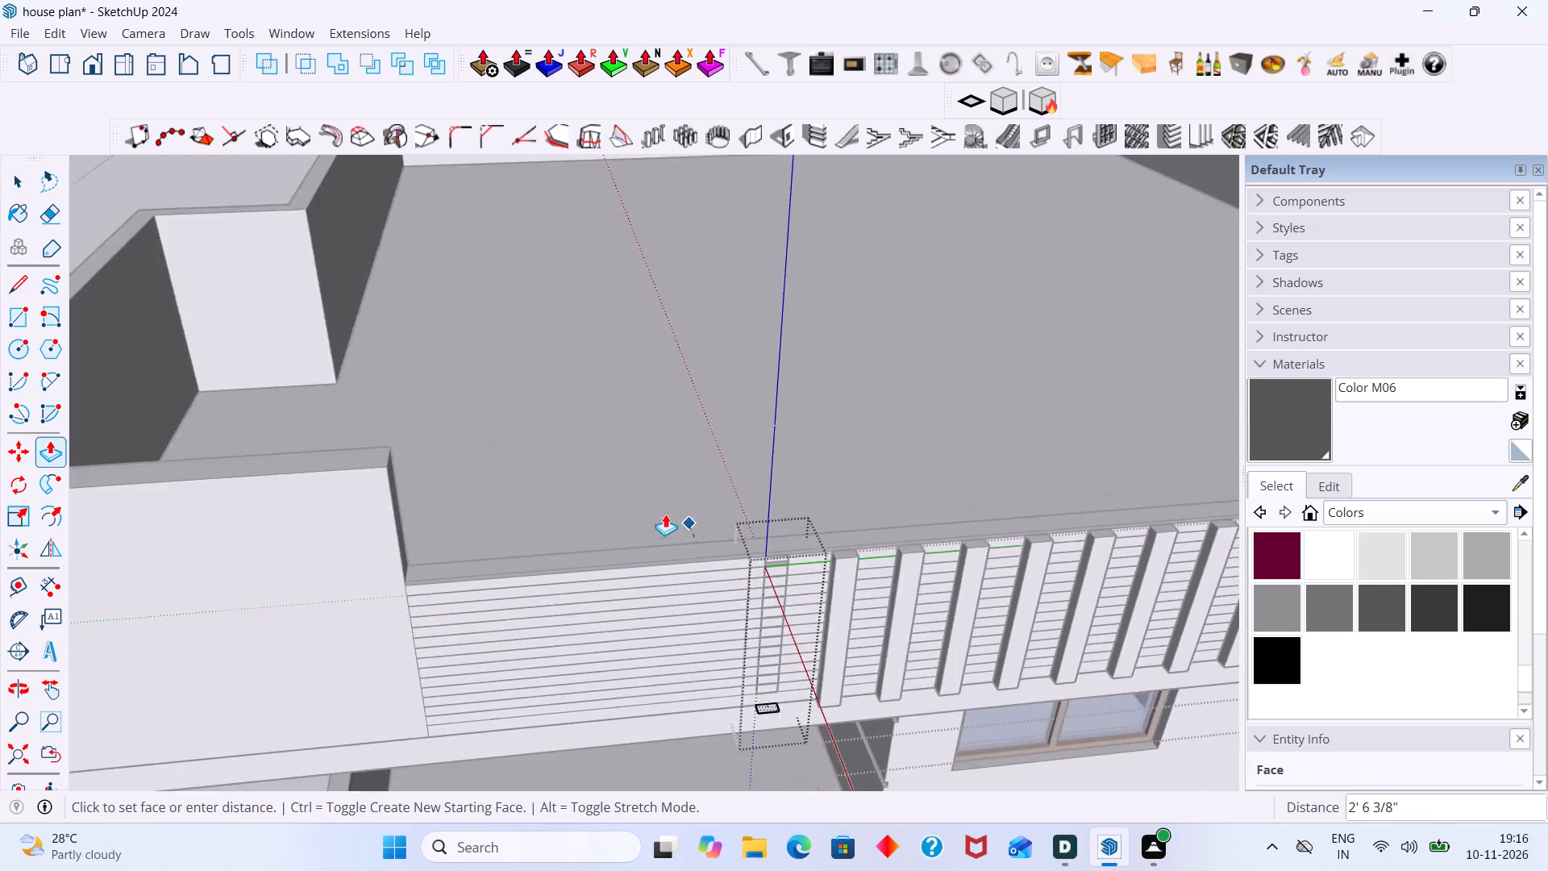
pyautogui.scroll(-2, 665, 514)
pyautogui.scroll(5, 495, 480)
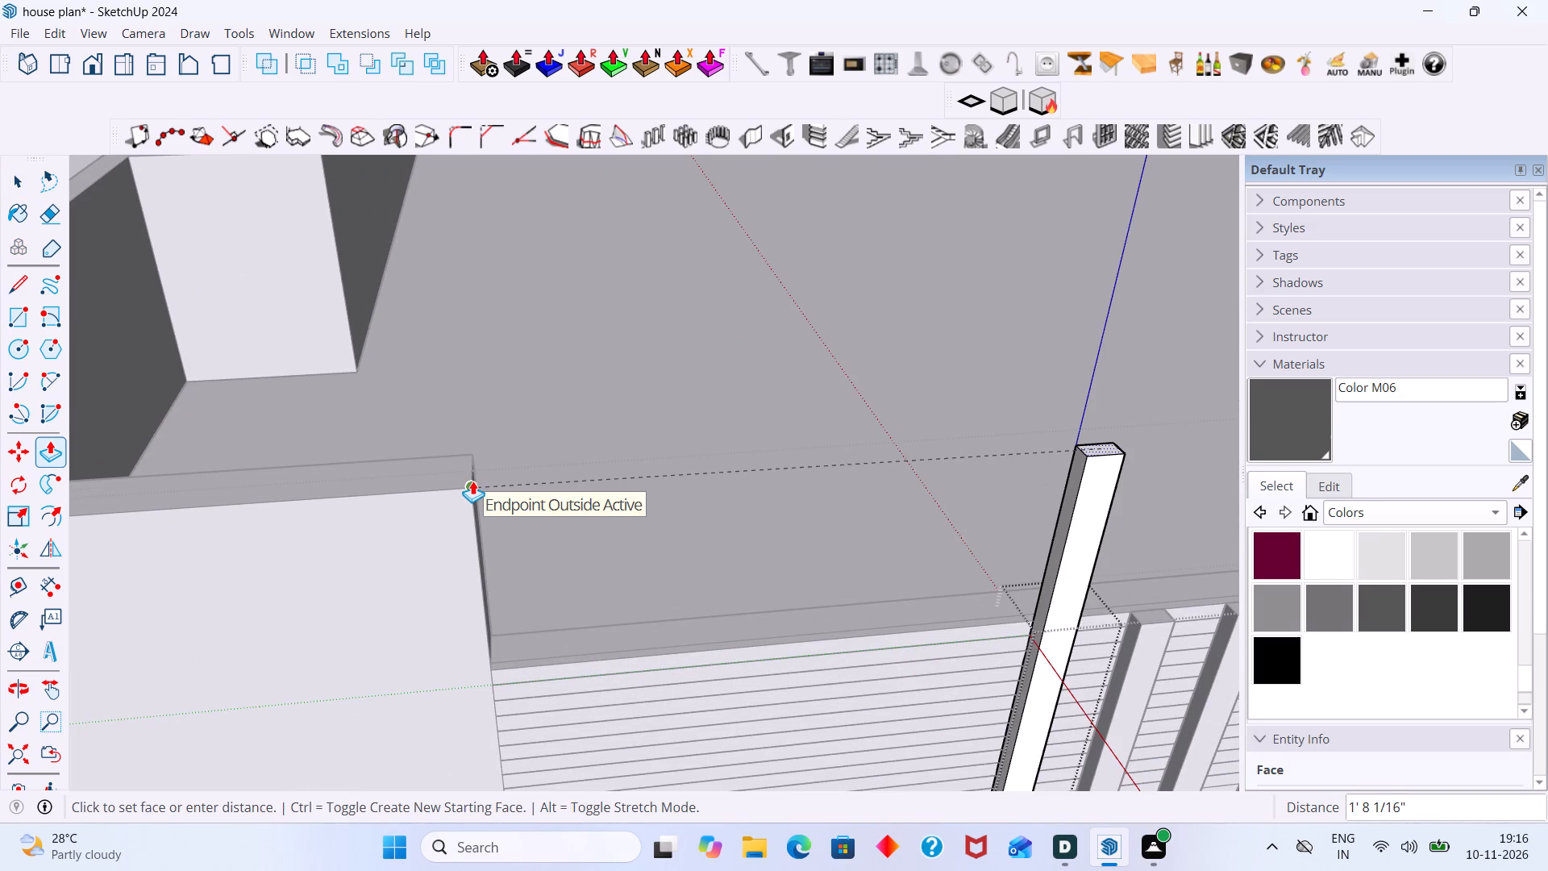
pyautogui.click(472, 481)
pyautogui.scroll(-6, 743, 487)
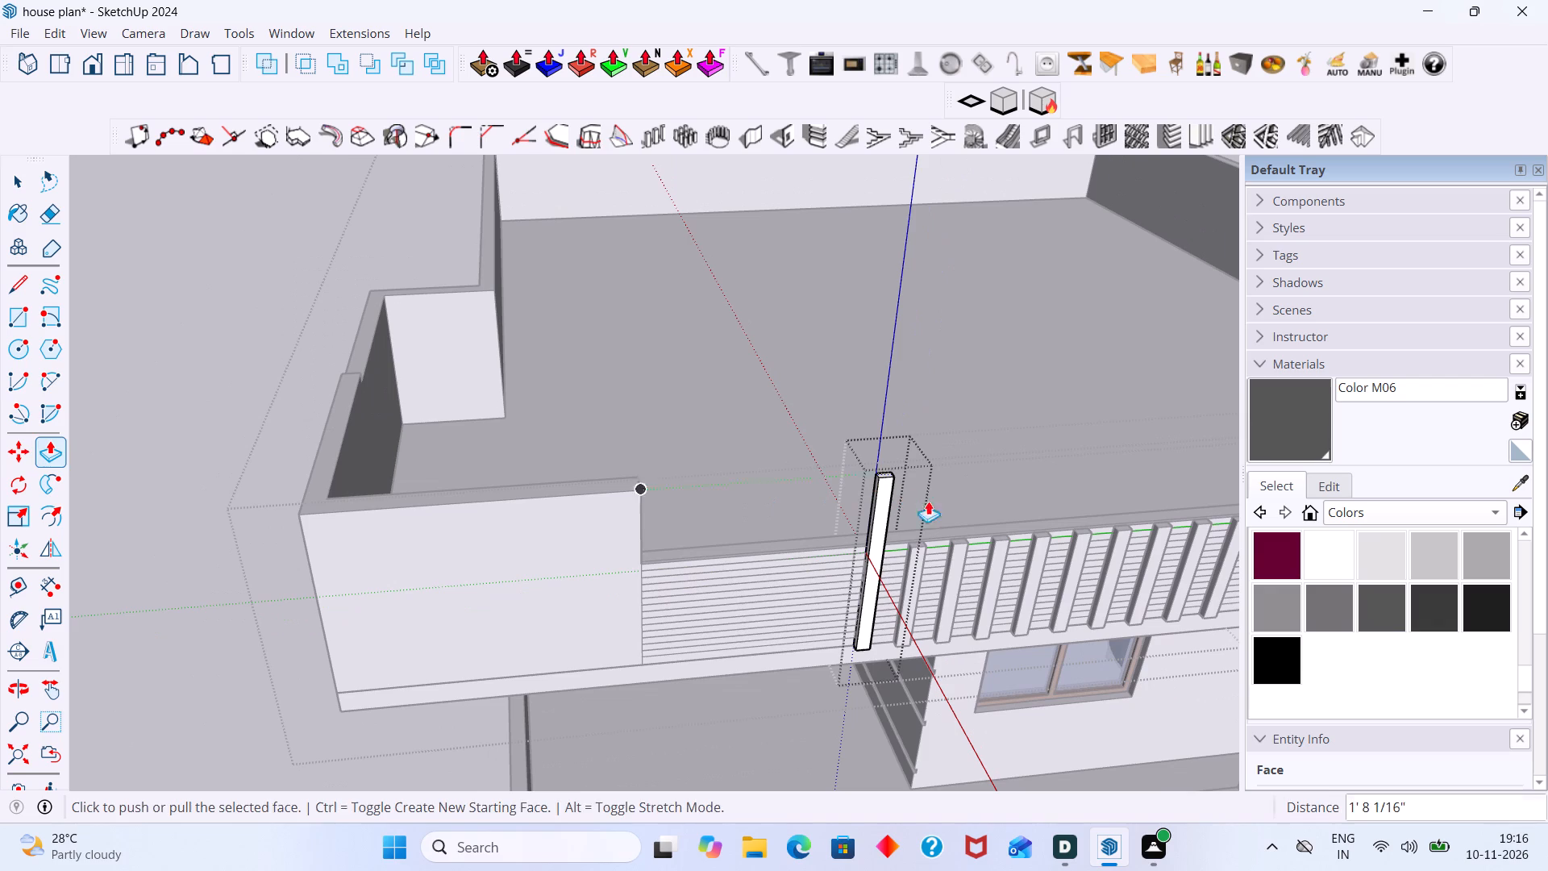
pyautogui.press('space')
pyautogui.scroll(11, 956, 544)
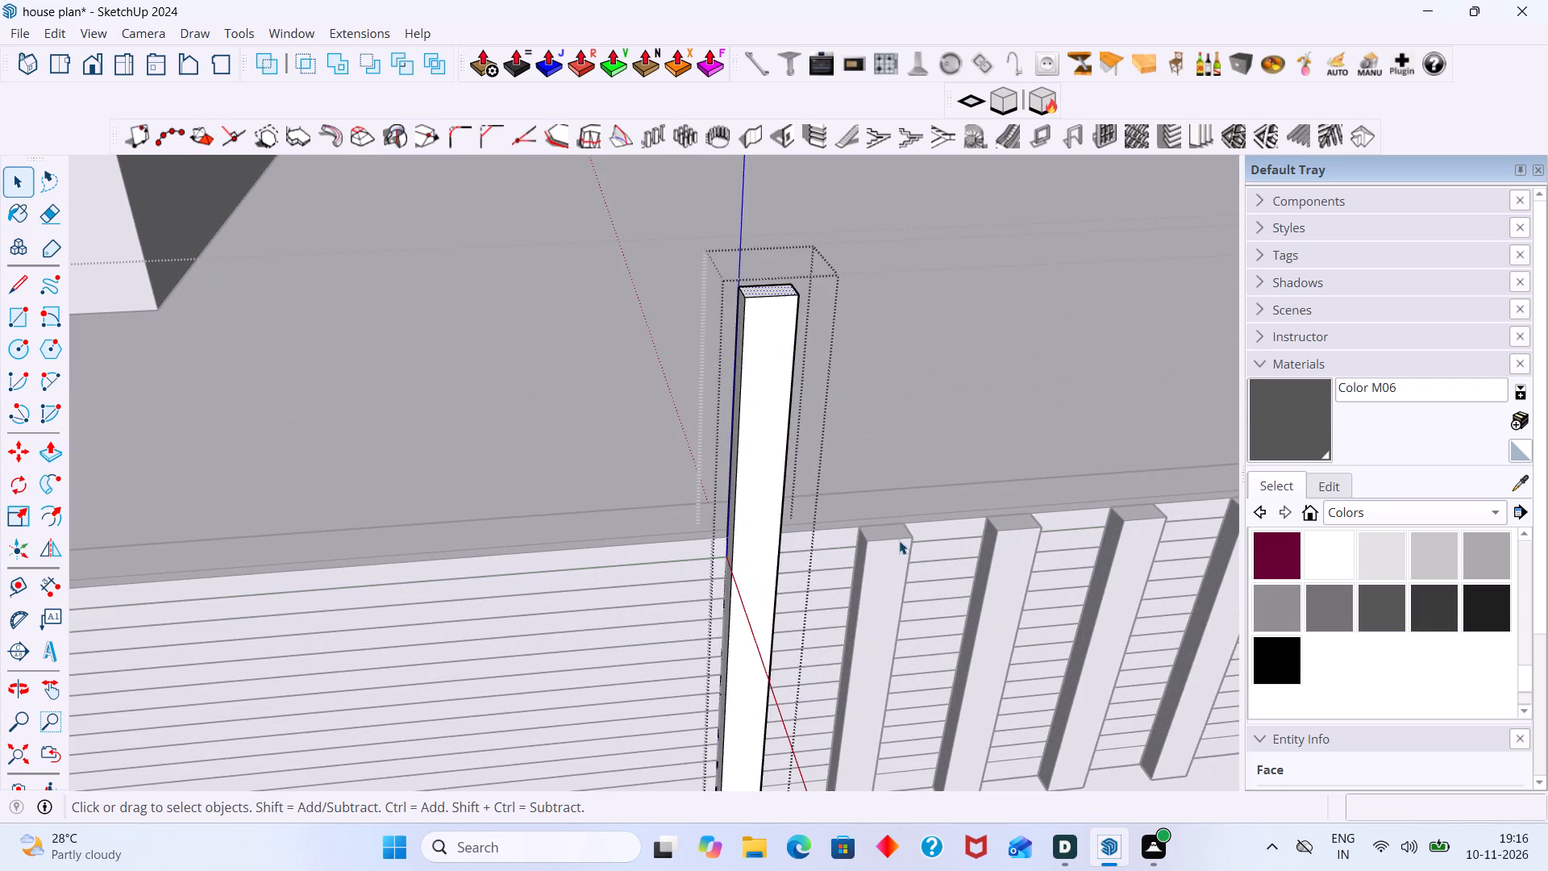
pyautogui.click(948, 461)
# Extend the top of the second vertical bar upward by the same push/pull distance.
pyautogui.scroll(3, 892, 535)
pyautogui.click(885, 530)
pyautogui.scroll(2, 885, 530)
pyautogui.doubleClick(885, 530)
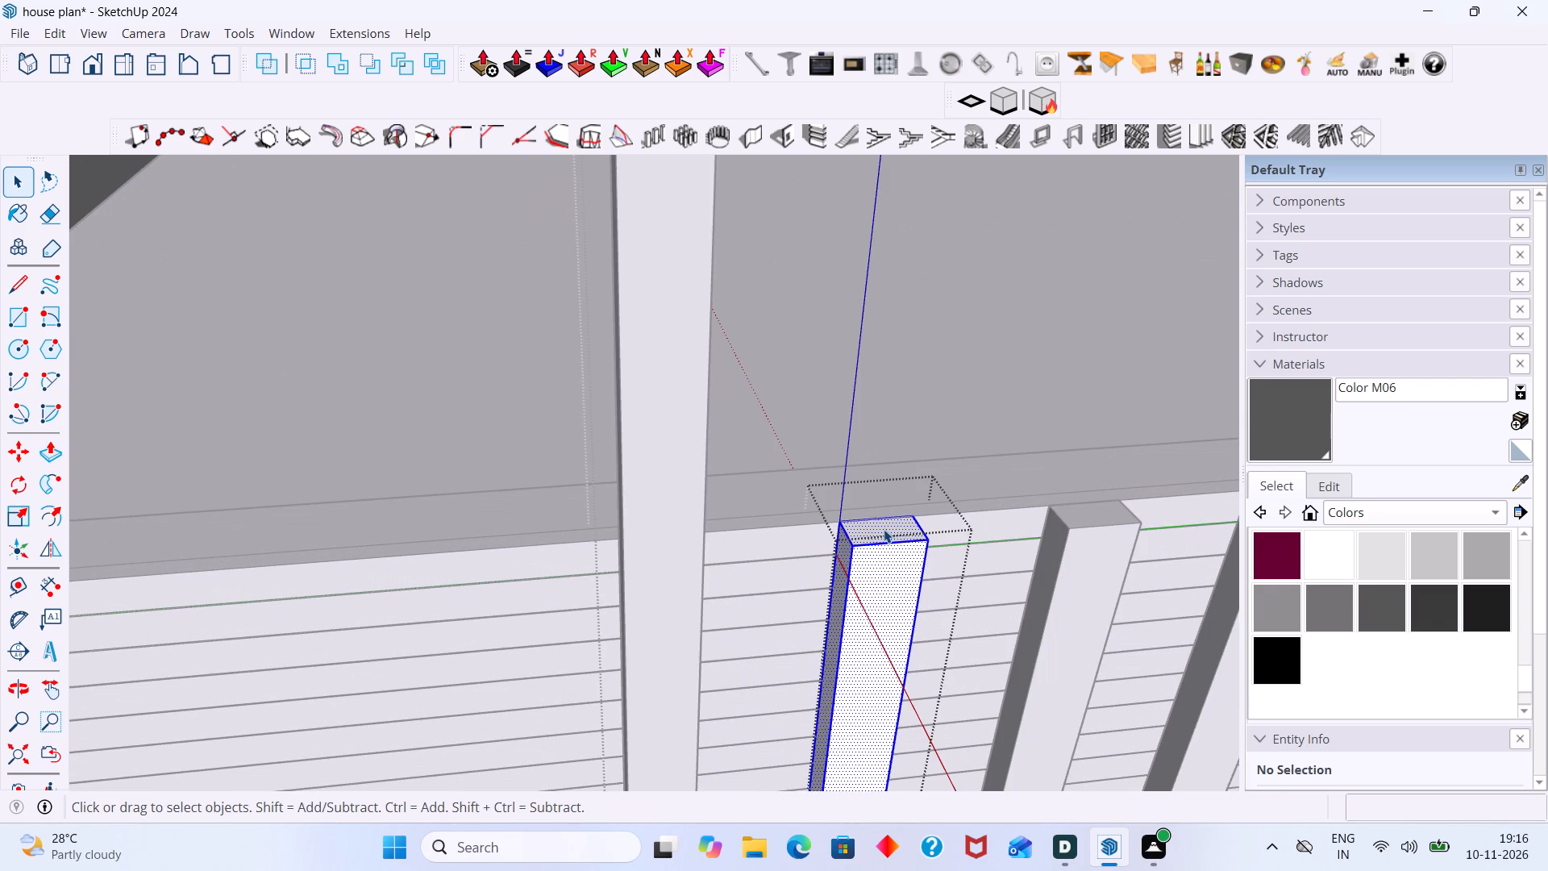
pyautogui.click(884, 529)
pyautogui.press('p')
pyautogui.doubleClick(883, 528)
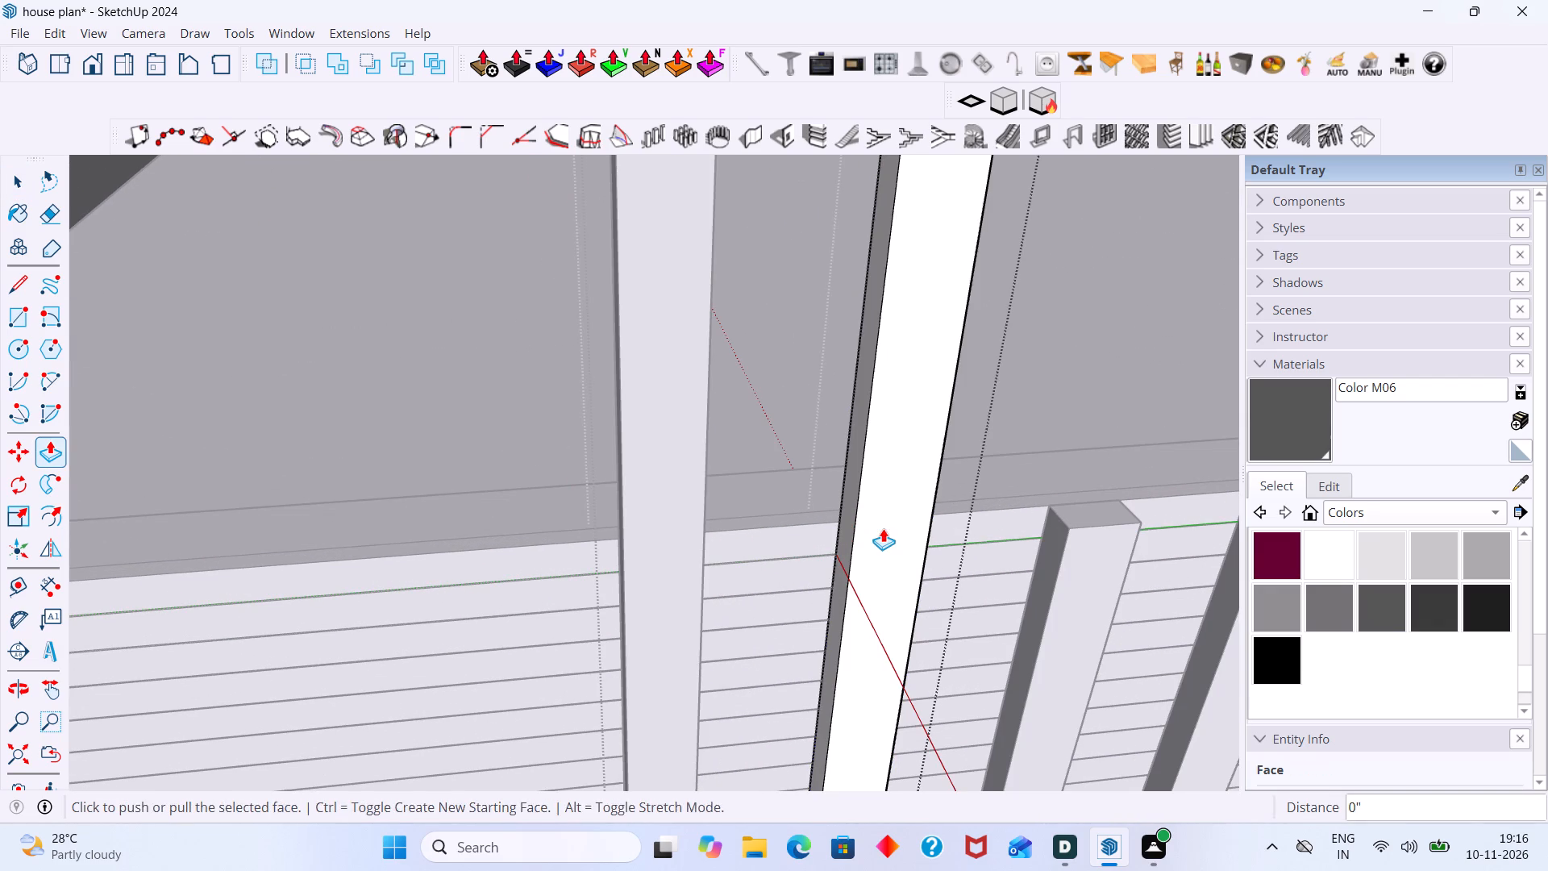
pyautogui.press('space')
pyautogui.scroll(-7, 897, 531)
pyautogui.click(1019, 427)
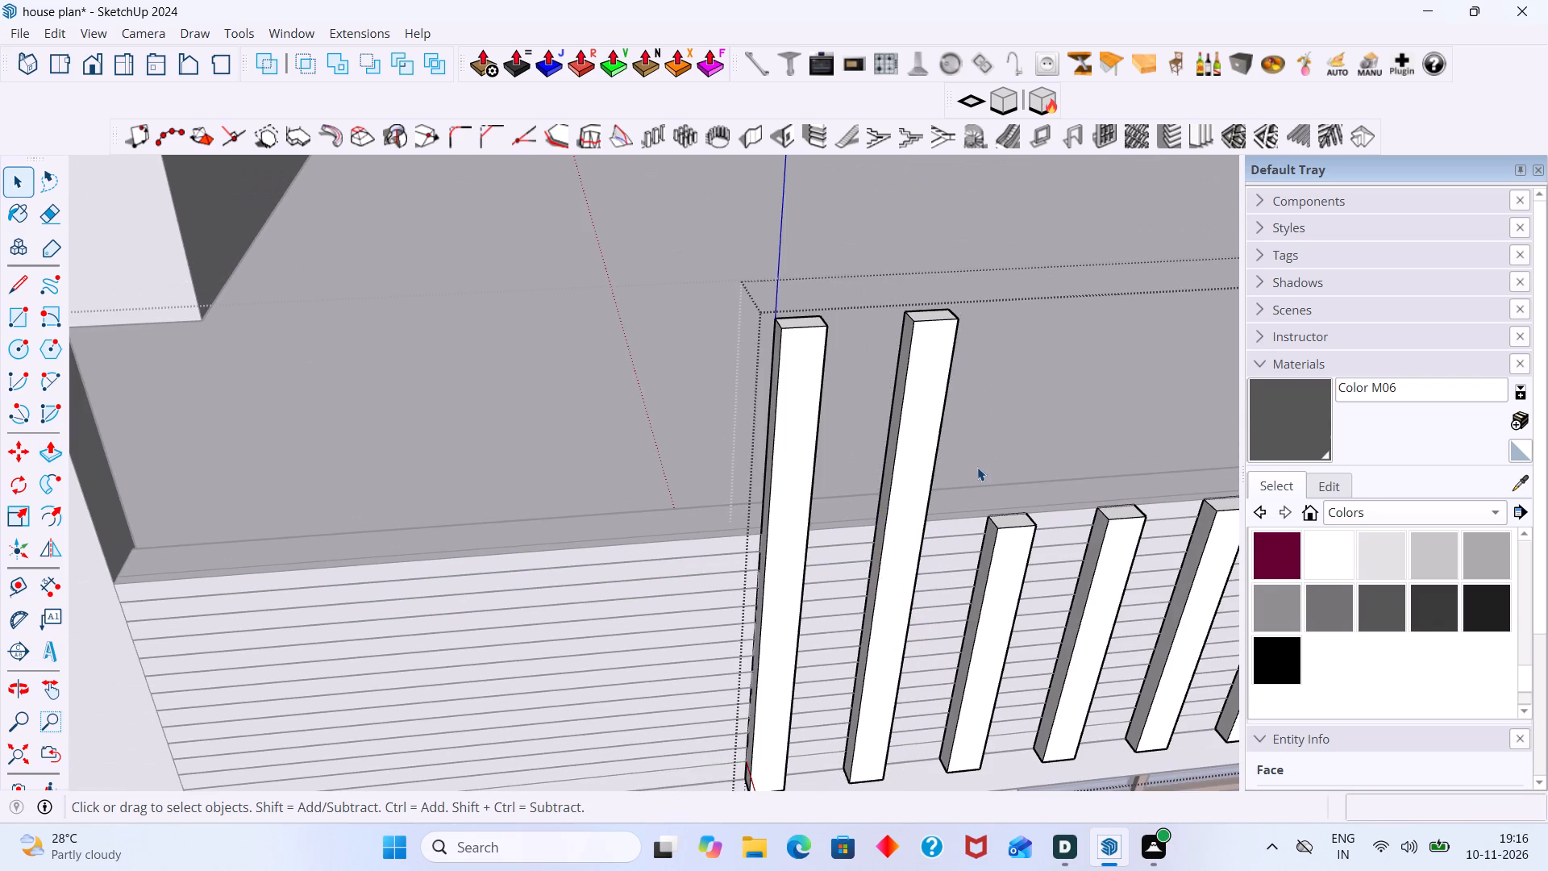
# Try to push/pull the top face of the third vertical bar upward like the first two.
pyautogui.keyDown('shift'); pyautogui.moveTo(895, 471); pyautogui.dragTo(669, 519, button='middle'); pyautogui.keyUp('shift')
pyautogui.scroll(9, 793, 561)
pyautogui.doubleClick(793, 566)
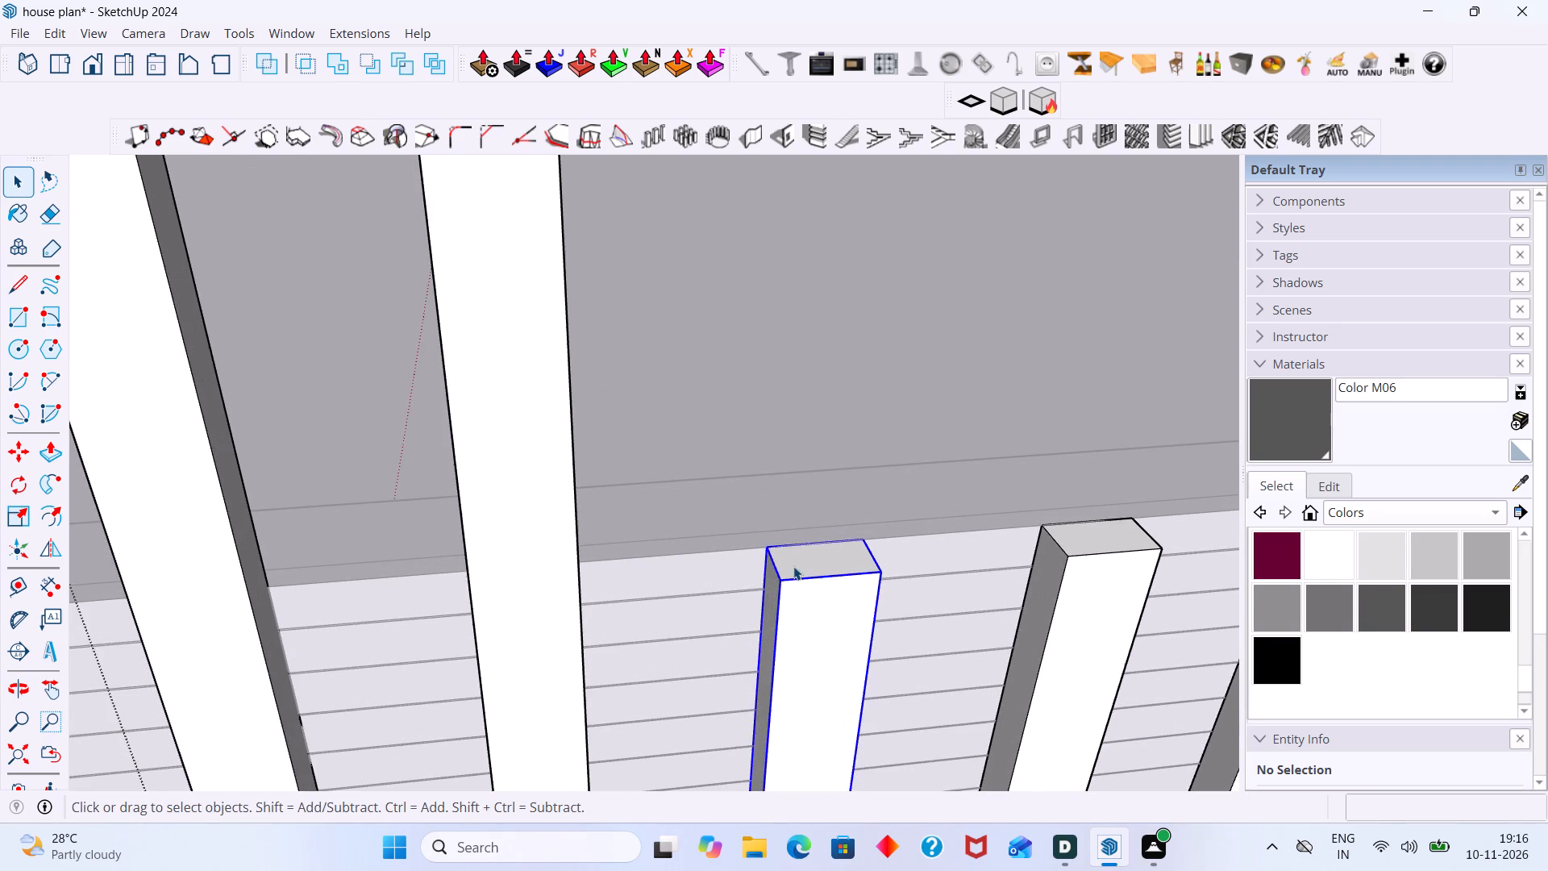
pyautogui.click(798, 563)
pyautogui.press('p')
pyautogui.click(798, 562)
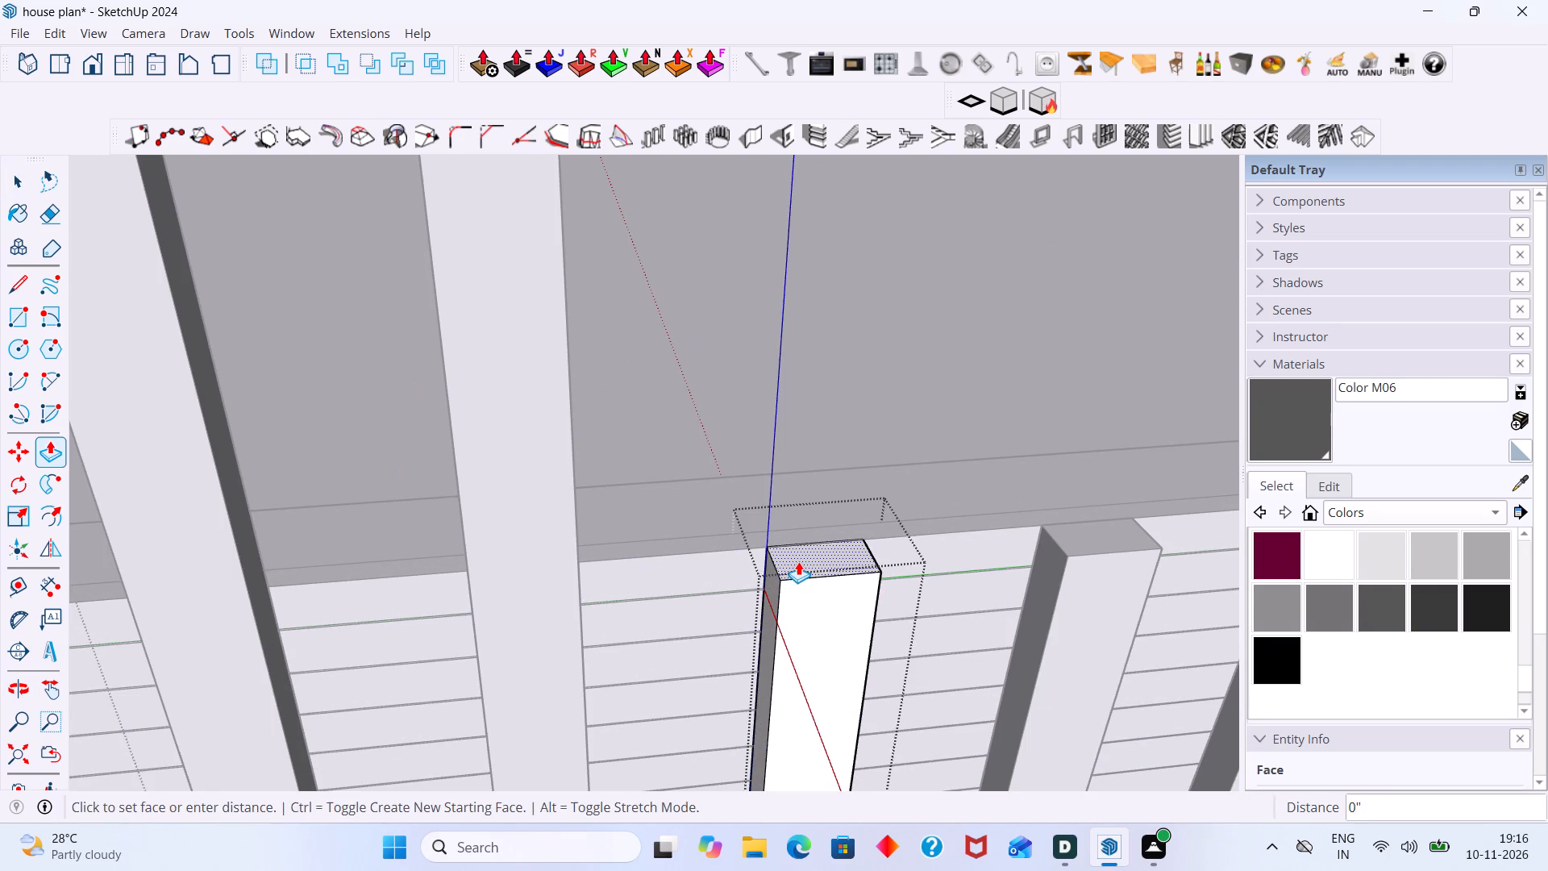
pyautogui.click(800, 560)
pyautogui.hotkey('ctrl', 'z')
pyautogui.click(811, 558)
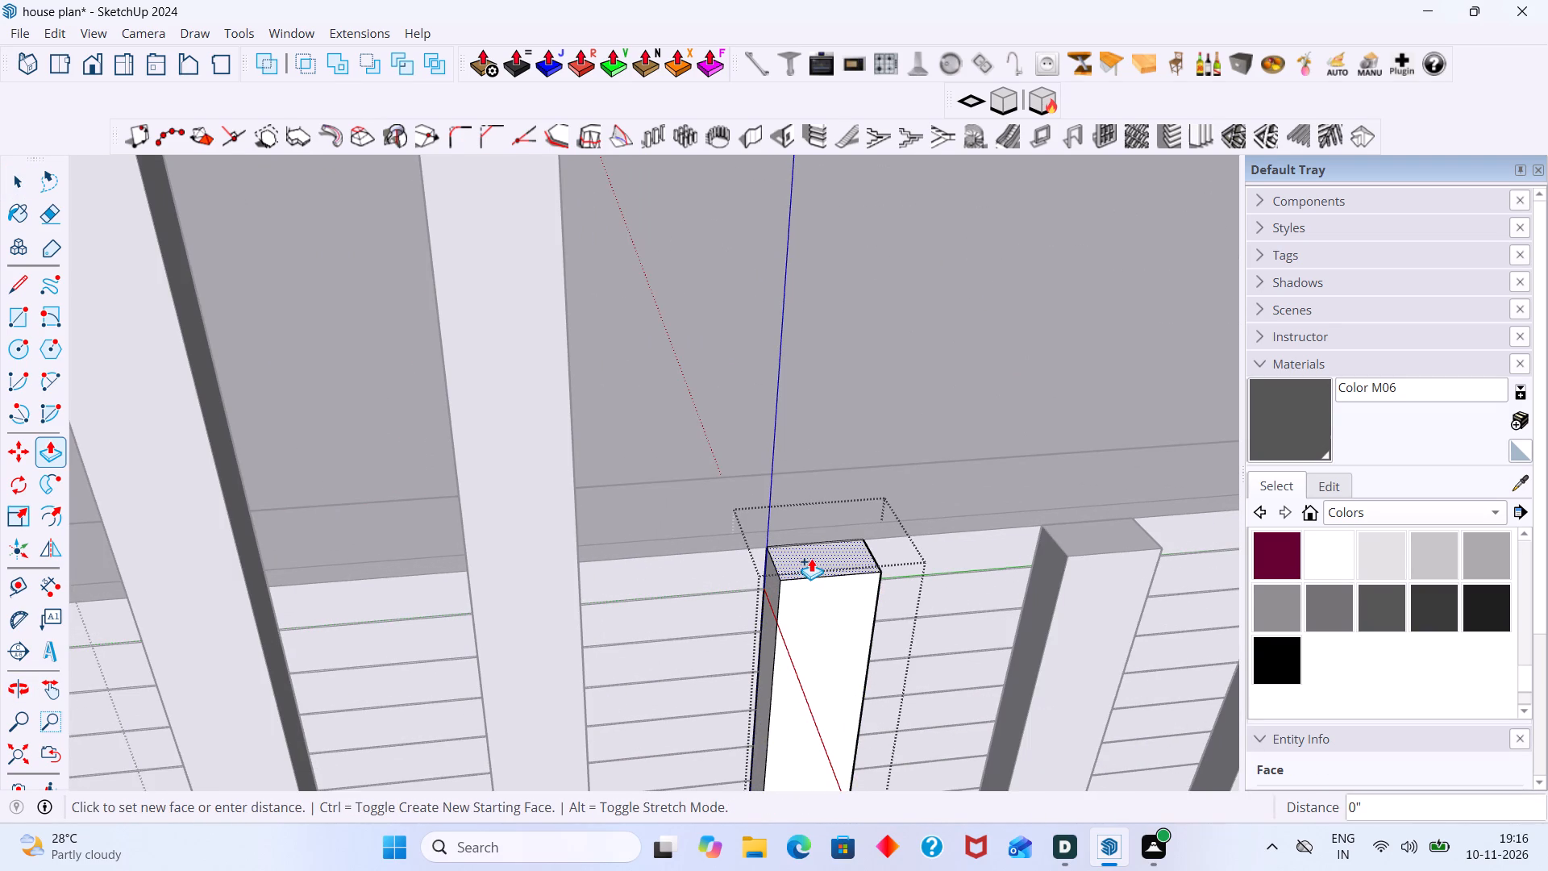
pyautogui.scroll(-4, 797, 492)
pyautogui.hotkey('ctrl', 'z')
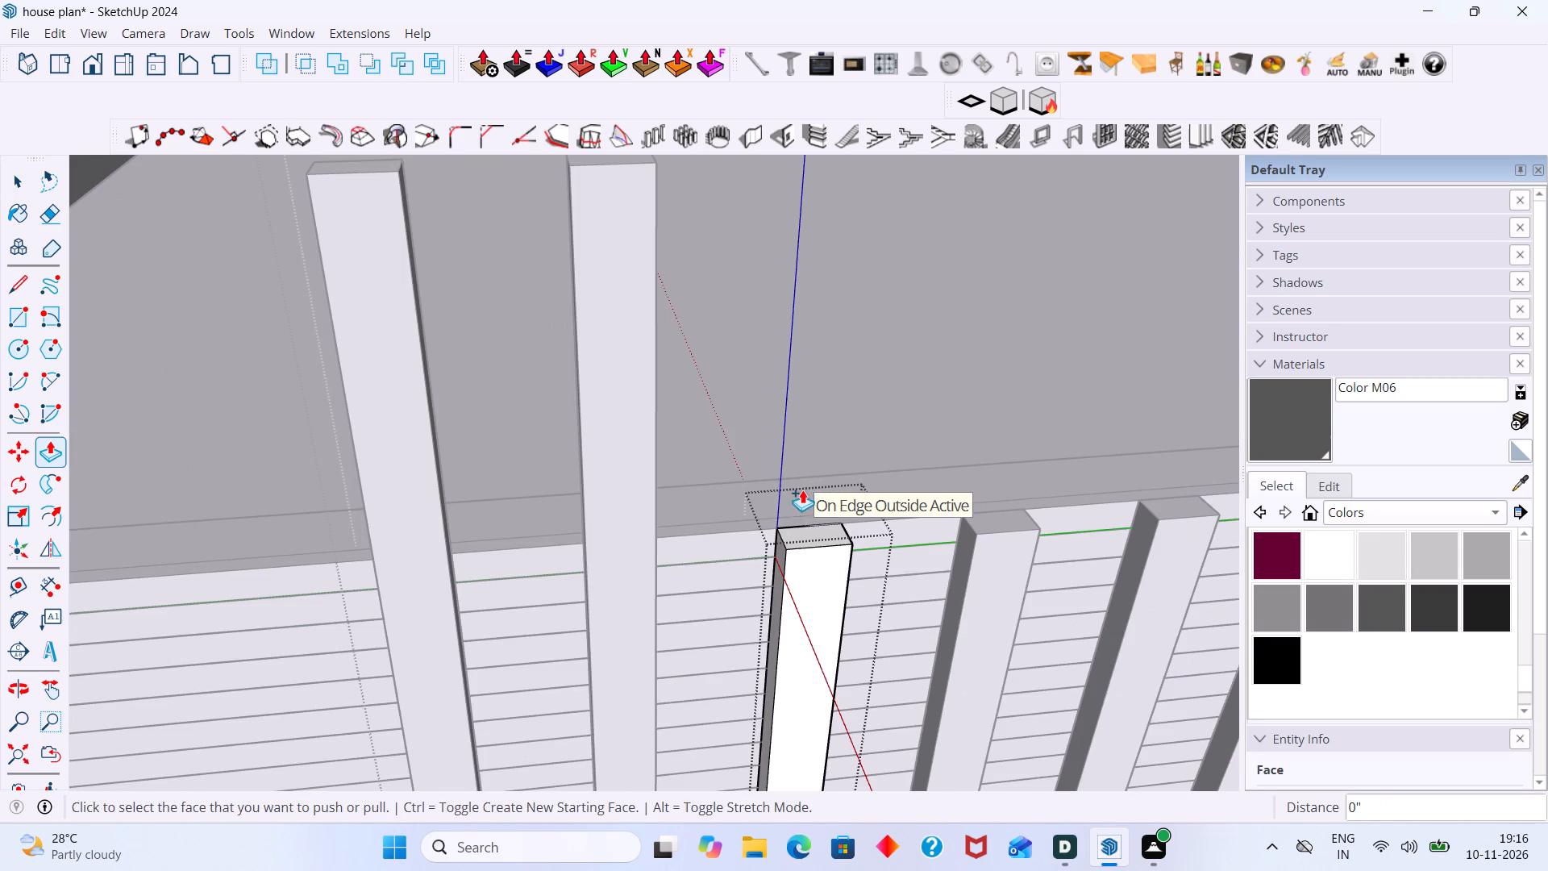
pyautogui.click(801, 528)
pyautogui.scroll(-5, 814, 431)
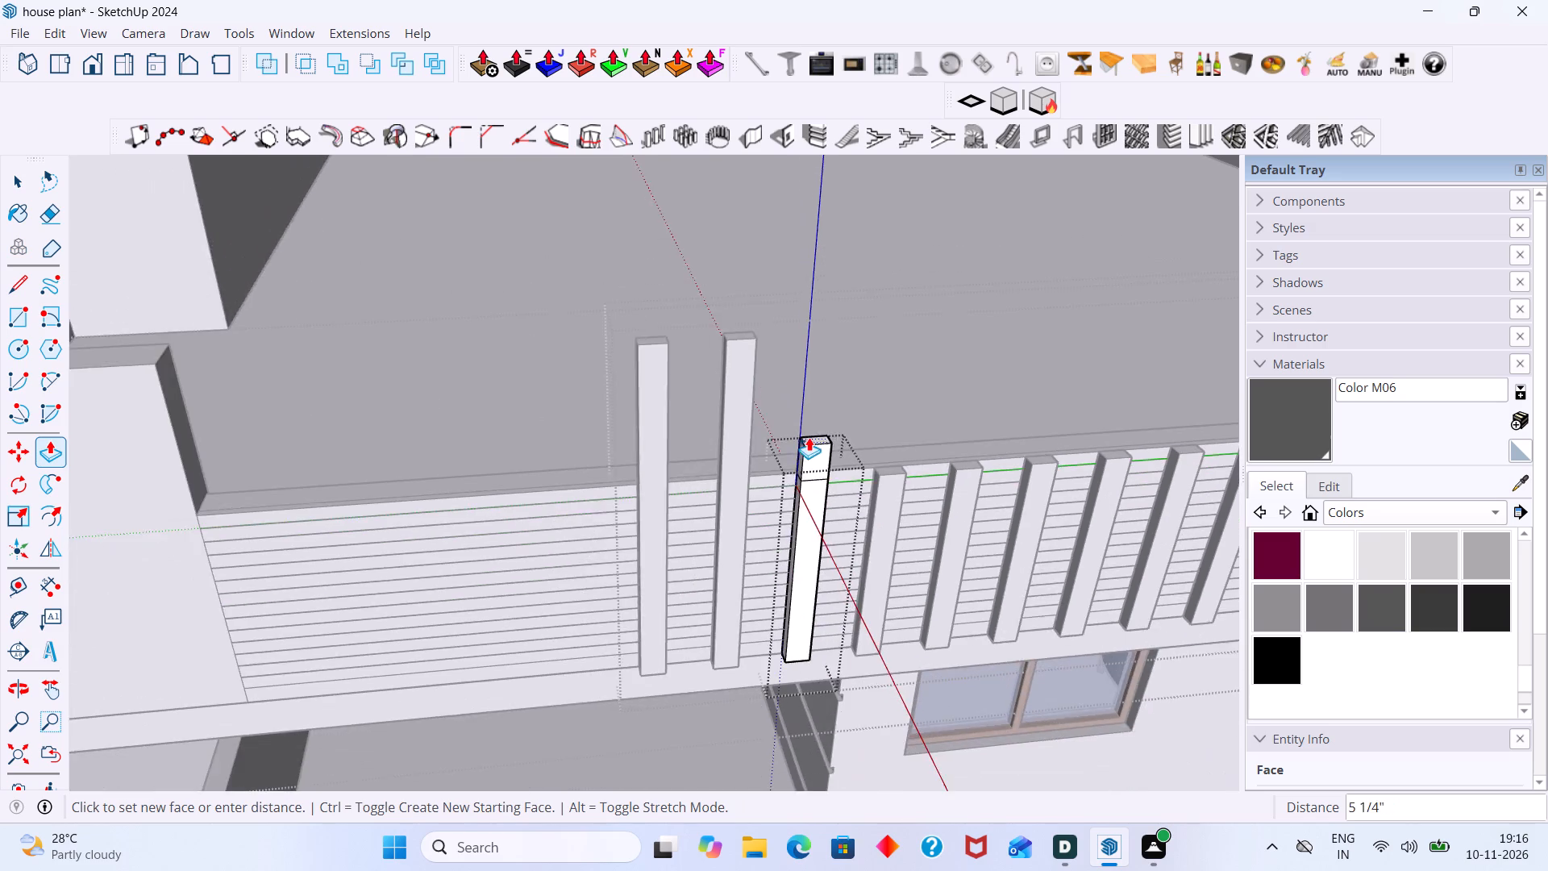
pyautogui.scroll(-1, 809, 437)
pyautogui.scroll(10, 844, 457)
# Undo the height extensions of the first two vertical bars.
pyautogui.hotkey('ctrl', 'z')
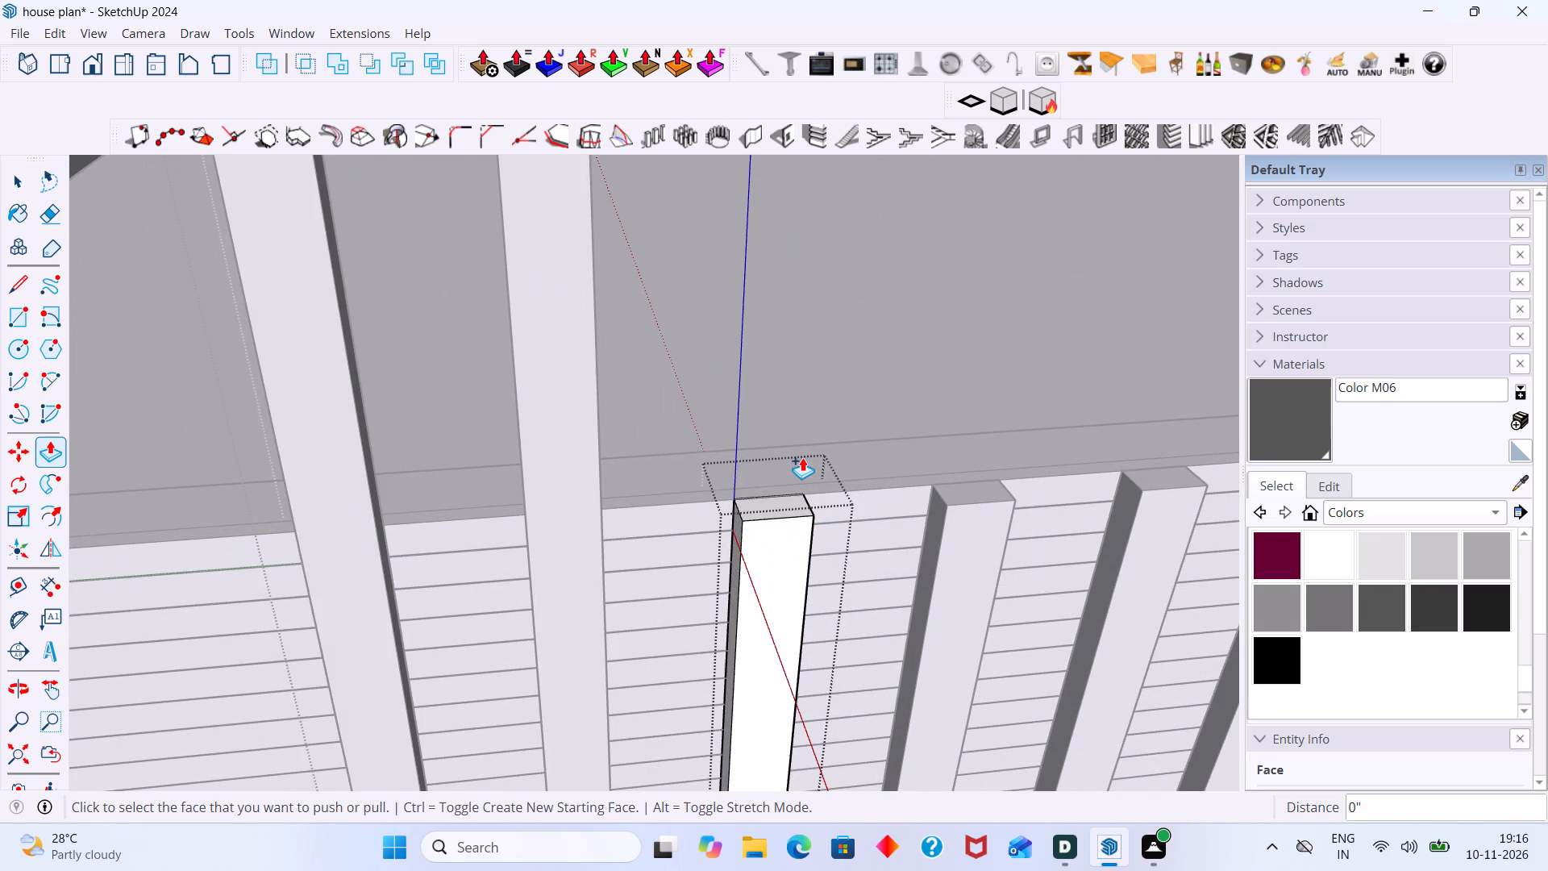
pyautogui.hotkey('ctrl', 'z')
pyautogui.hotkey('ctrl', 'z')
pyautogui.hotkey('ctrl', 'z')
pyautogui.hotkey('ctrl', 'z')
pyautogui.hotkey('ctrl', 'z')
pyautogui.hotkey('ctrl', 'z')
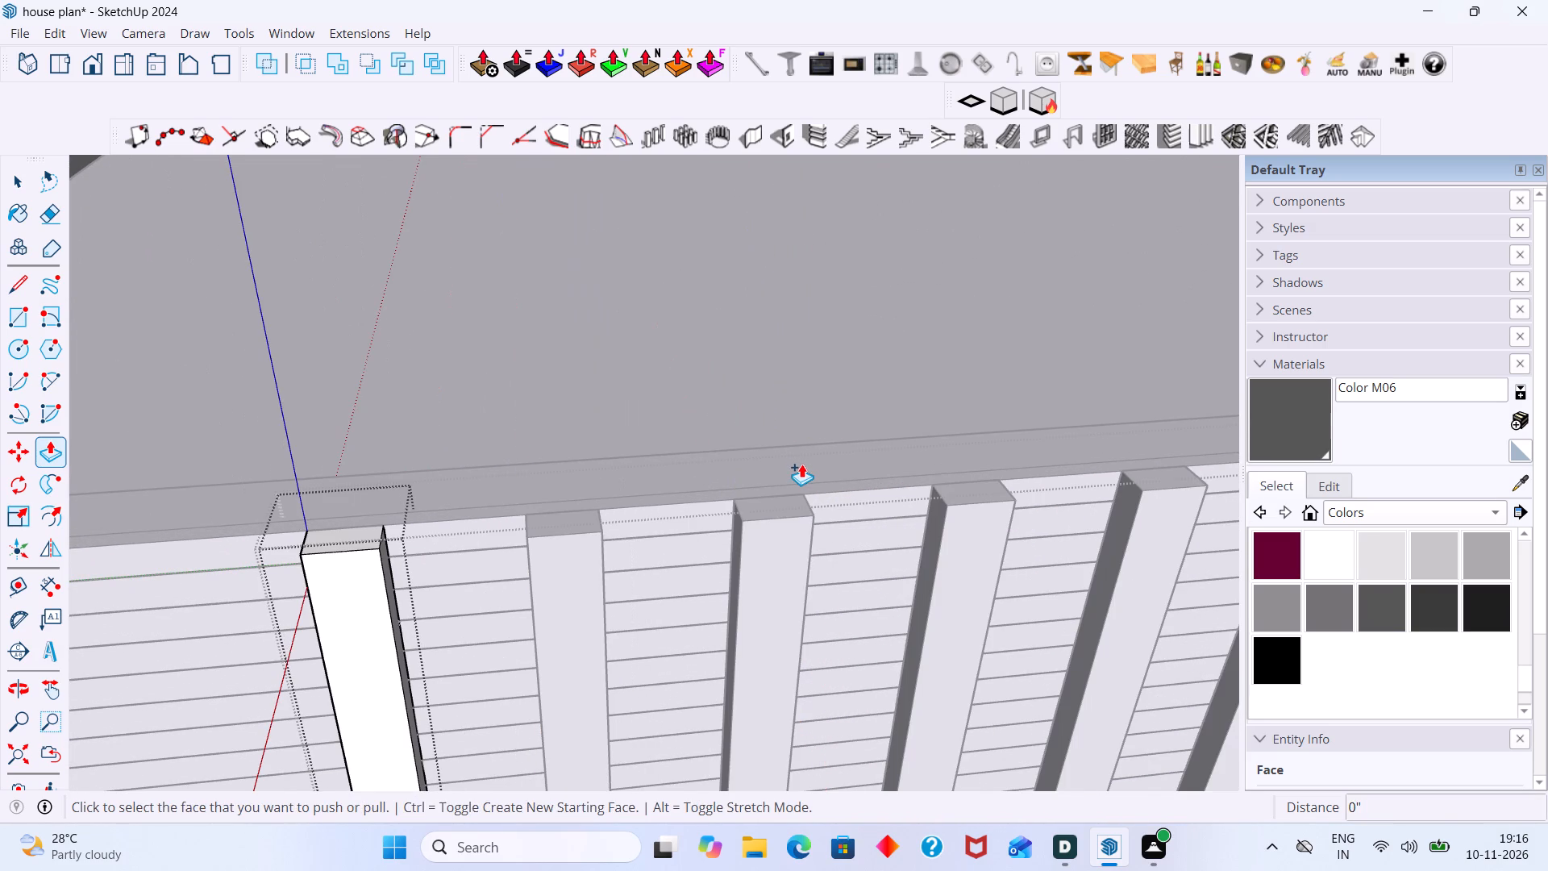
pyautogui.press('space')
# Push/pull the top face of the vertical bar farthest from the tower up 1' 8 1/16", level with the parapet block's top corner.
pyautogui.scroll(-2, 727, 455)
pyautogui.scroll(9, 474, 546)
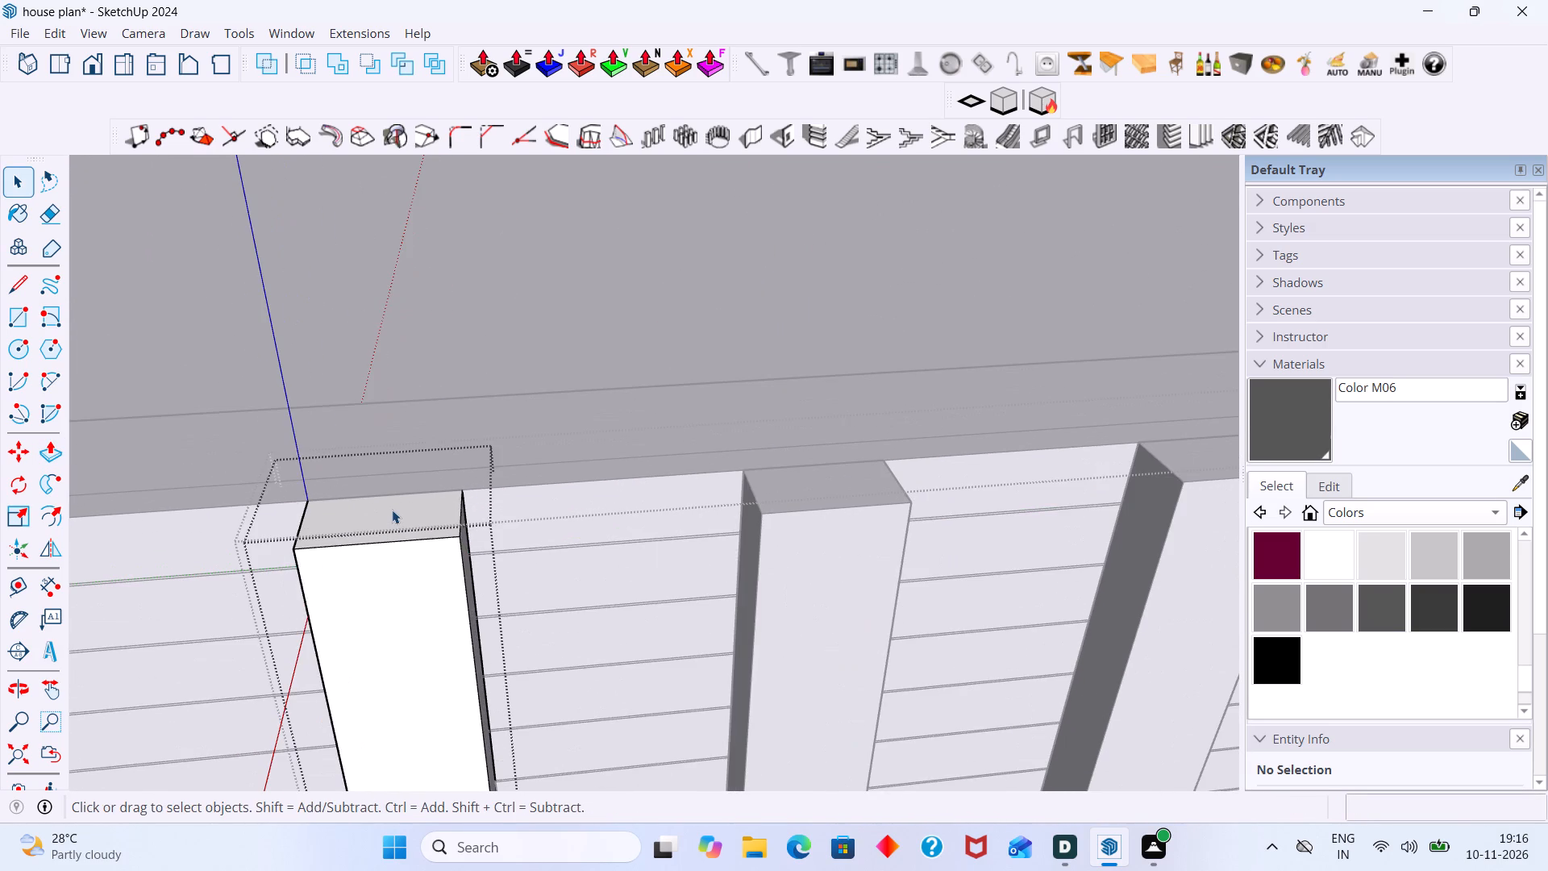
pyautogui.click(391, 510)
pyautogui.press('p')
pyautogui.click(389, 514)
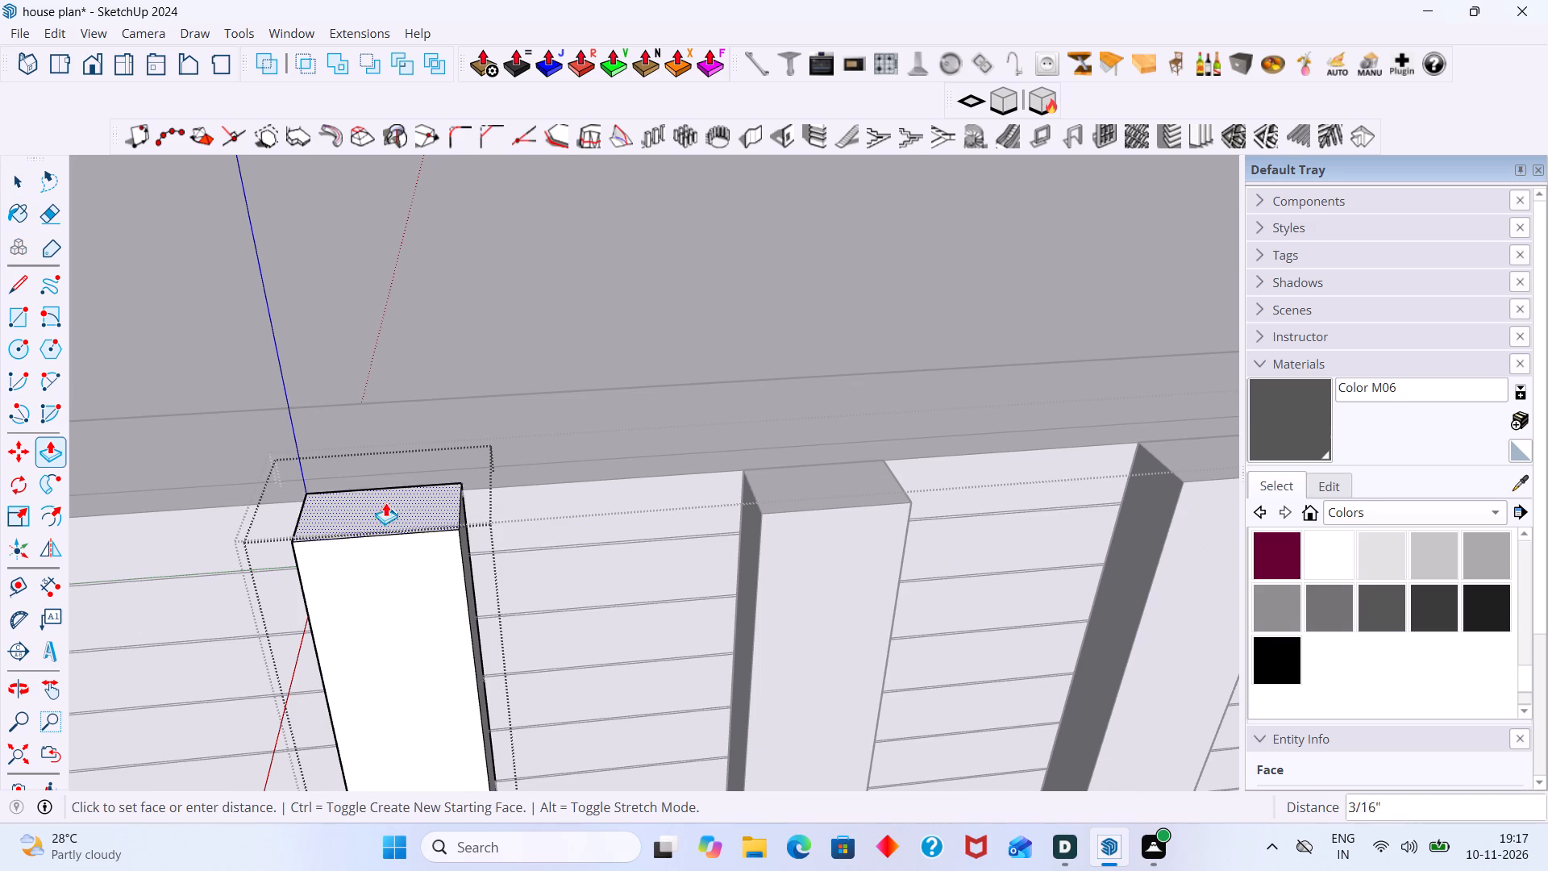
pyautogui.scroll(-8, 199, 287)
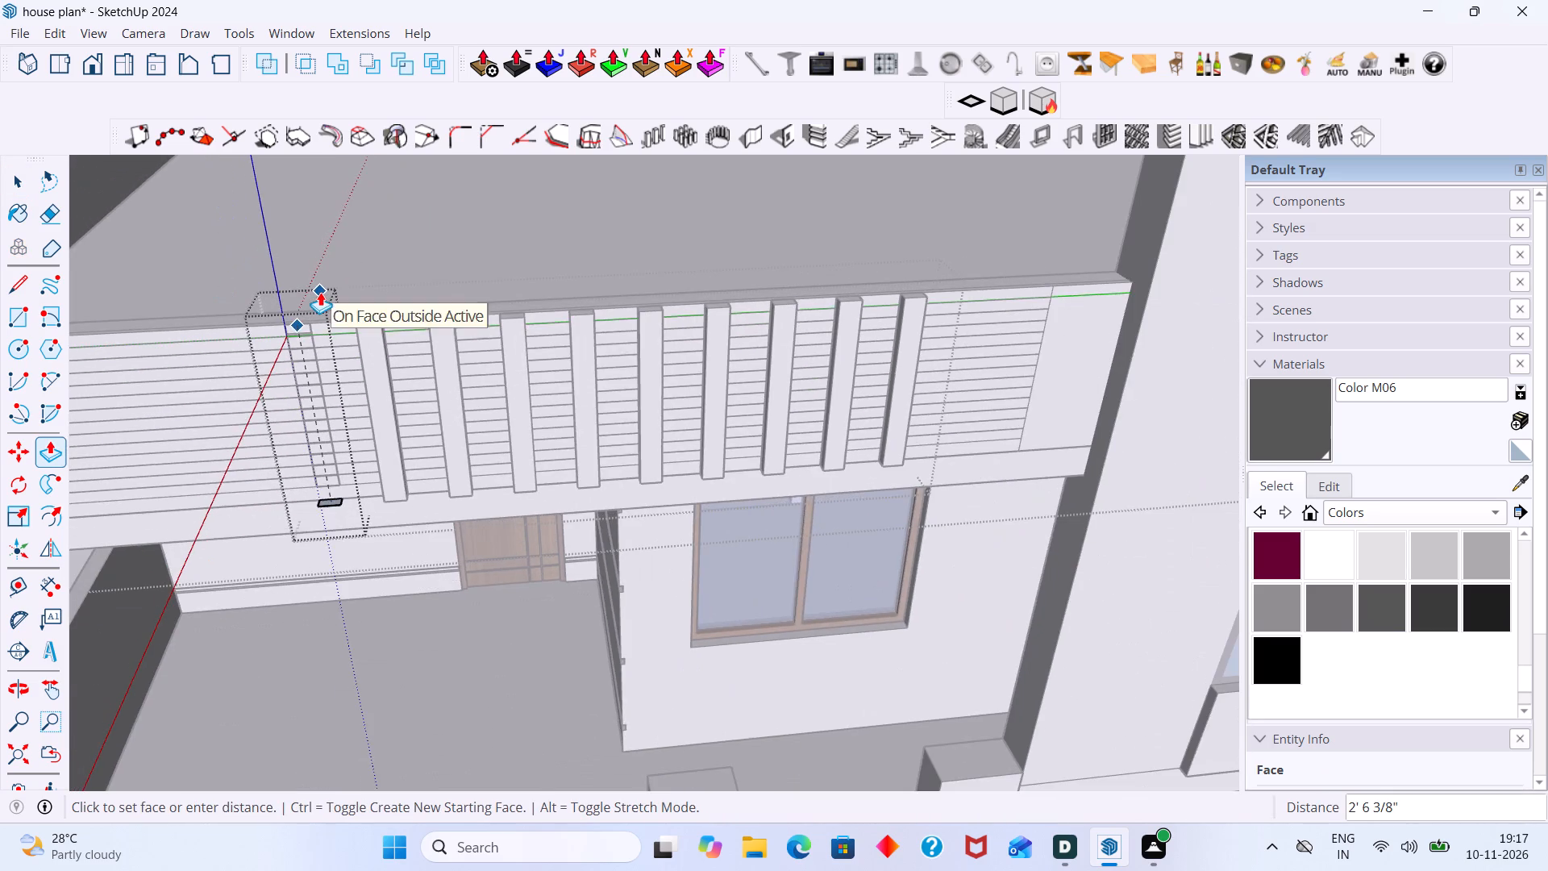
pyautogui.keyDown('shift'); pyautogui.moveTo(326, 298); pyautogui.dragTo(491, 527, button='middle'); pyautogui.keyUp('shift')
pyautogui.scroll(3, 108, 588)
pyautogui.scroll(-3, 164, 590)
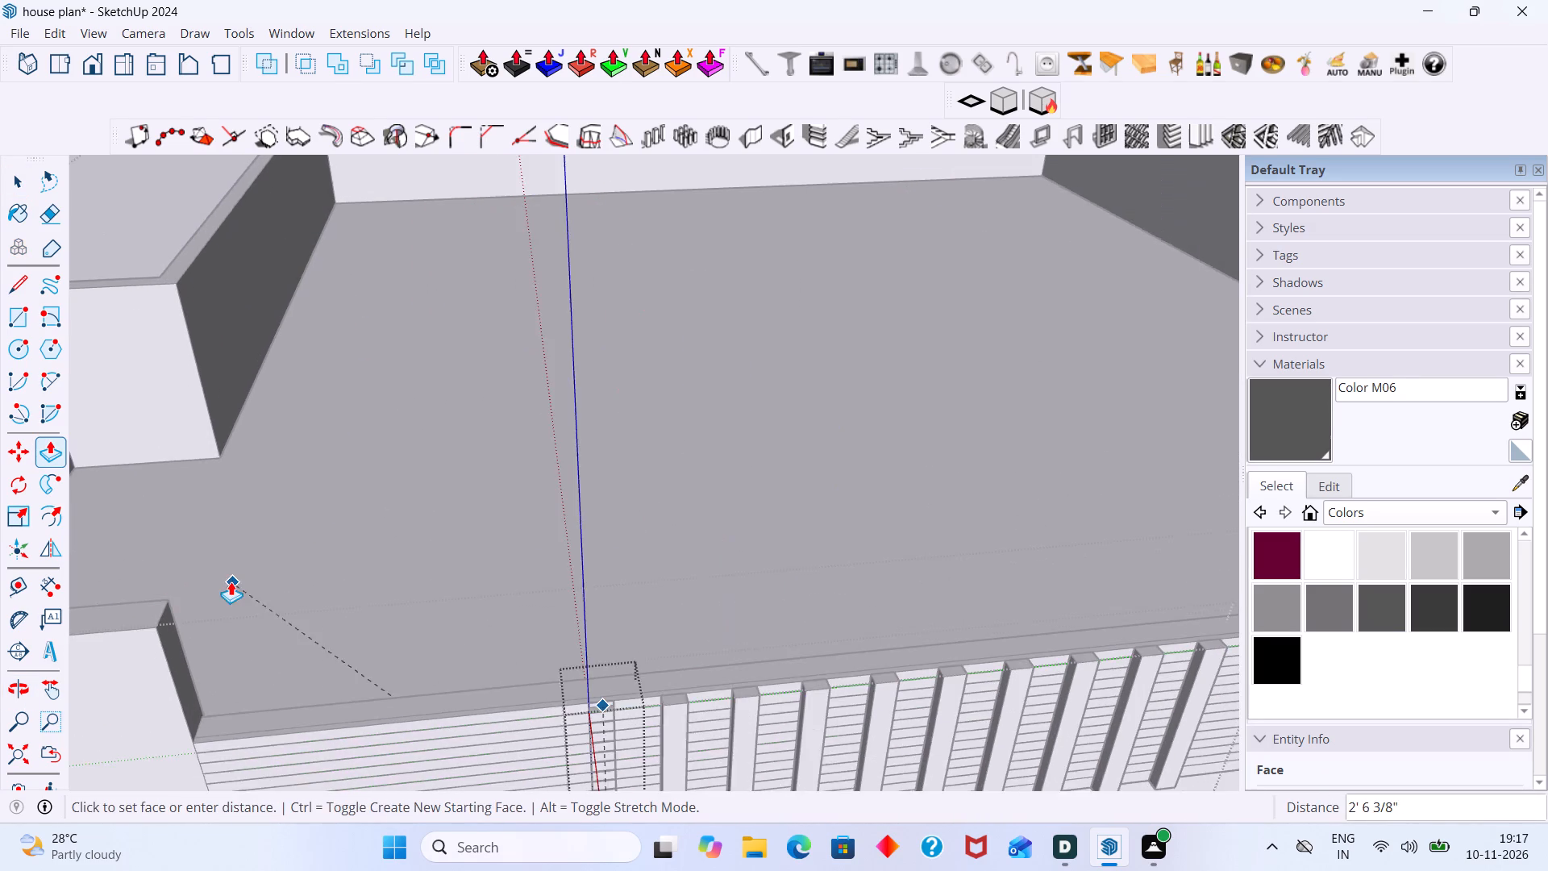
pyautogui.moveTo(231, 574); pyautogui.dragTo(298, 505, button='middle')
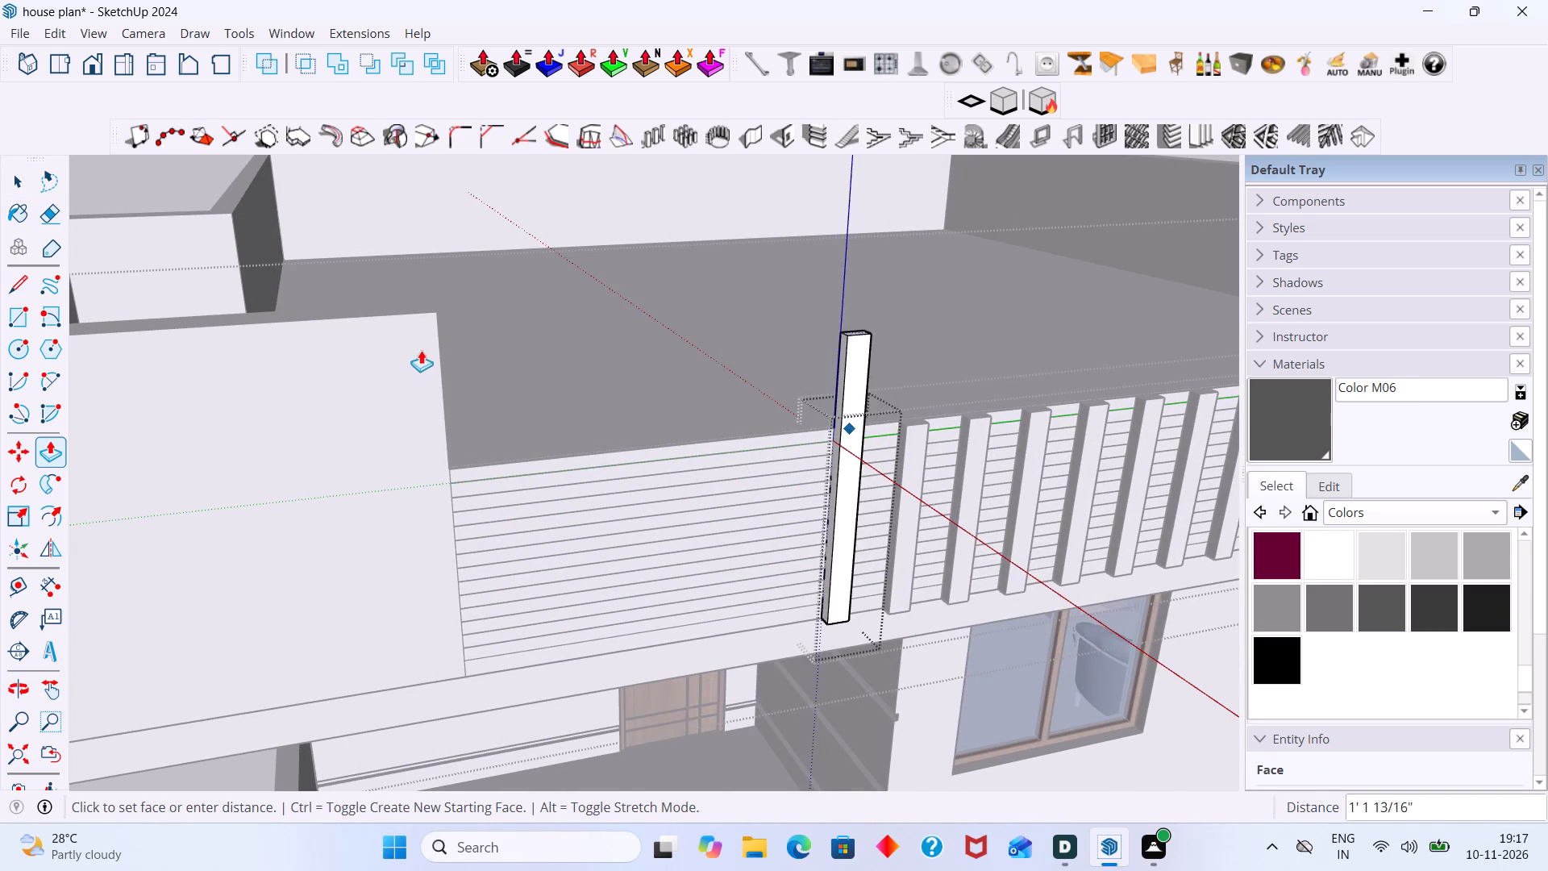
pyautogui.click(439, 311)
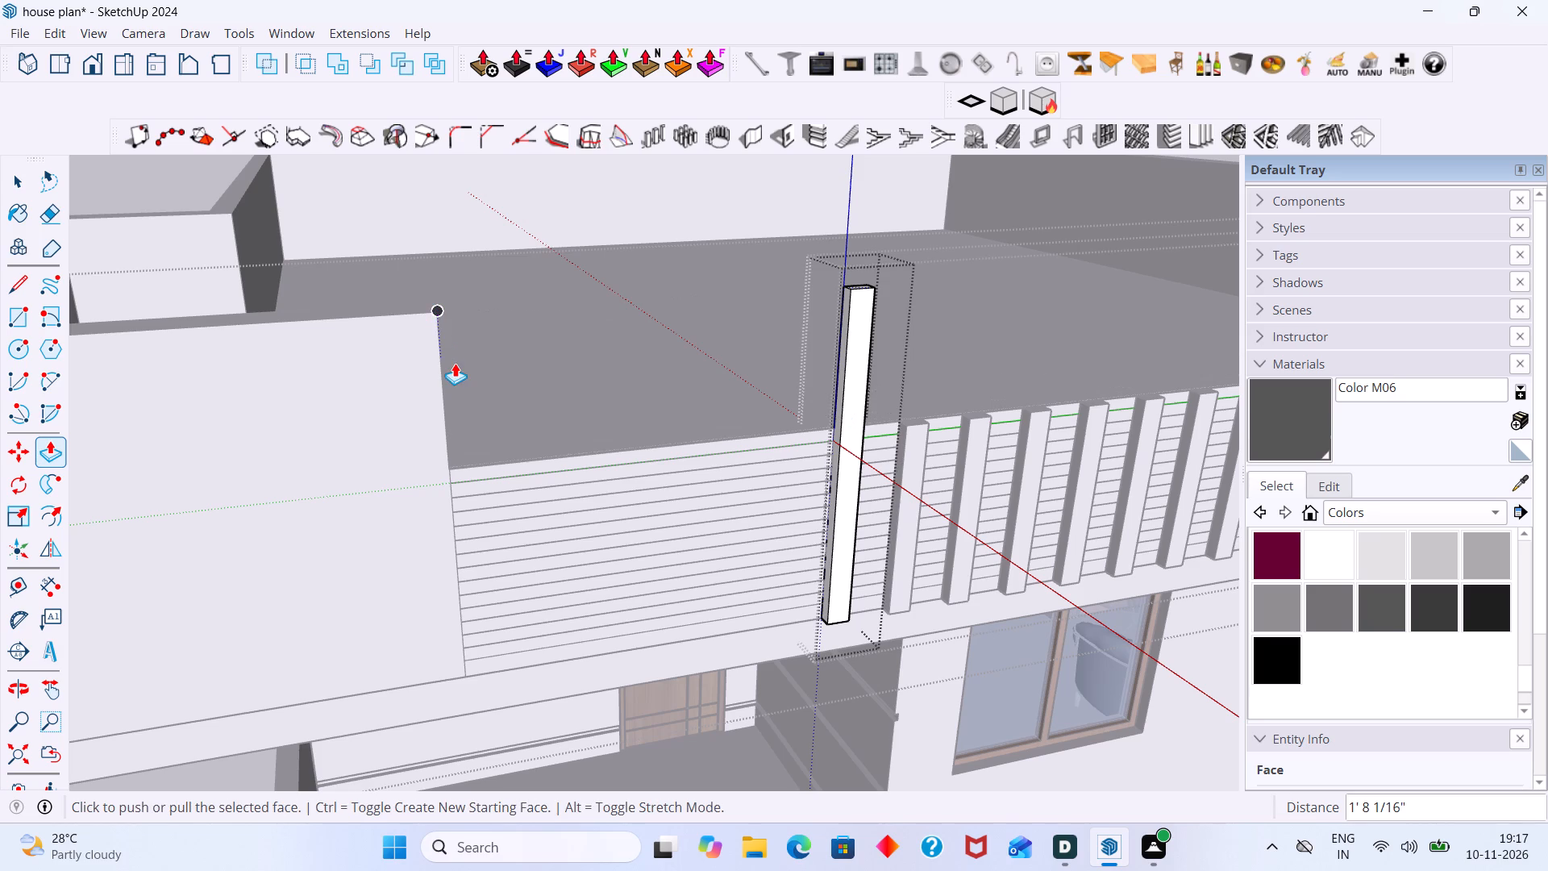
pyautogui.press('space')
pyautogui.scroll(-15, 505, 373)
pyautogui.click(307, 519)
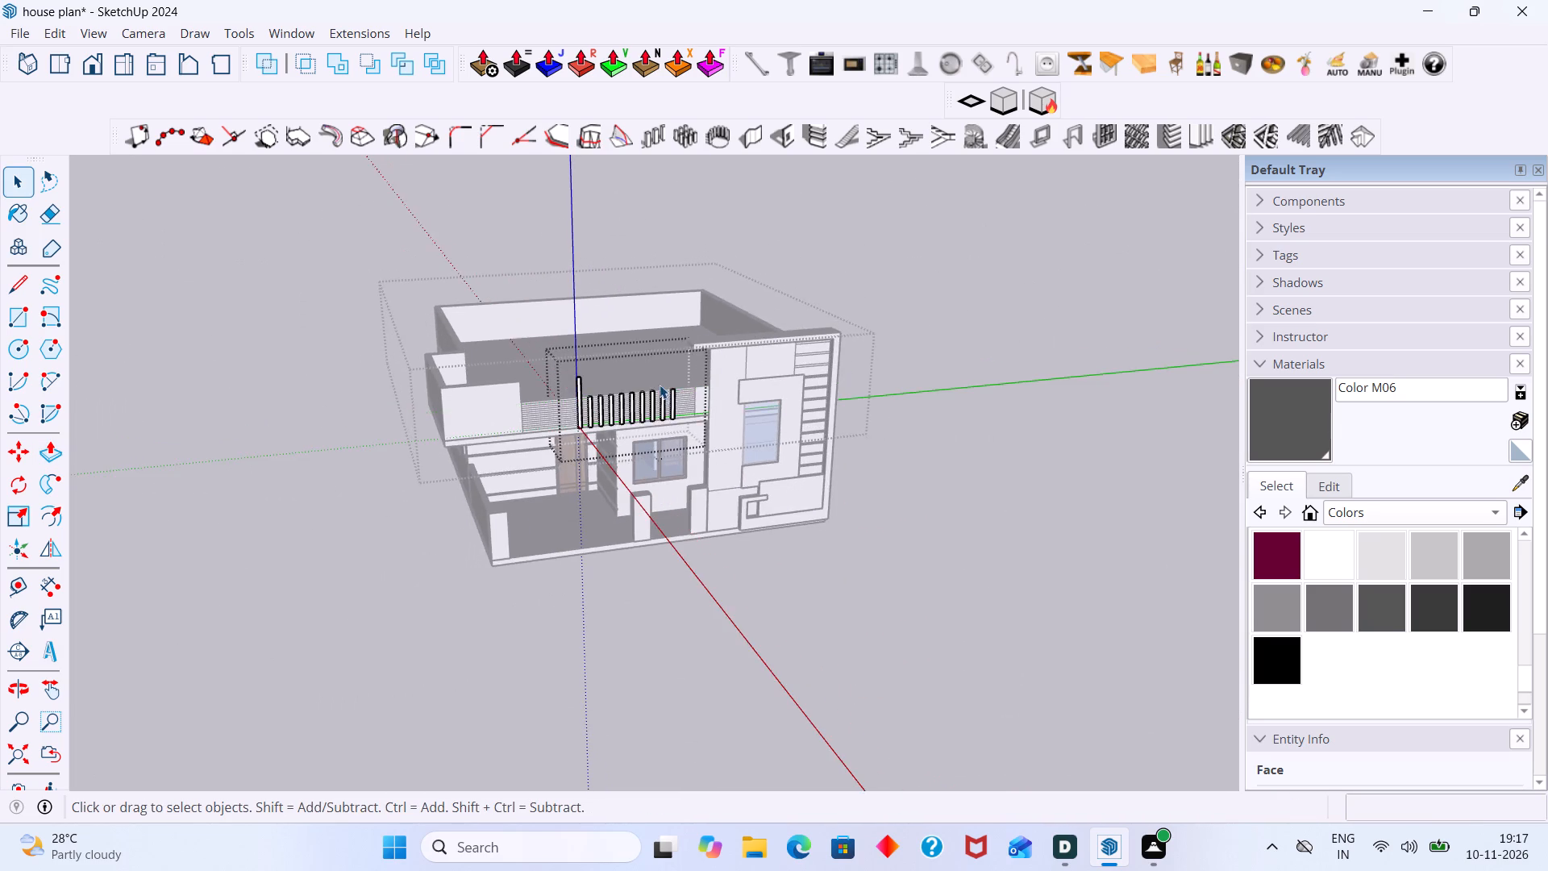
# Extend the top of the sixth vertical bar, counting toward the tower, upward by the same push/pull distance.
pyautogui.moveTo(645, 399); pyautogui.dragTo(587, 518, button='middle')
pyautogui.scroll(7, 572, 515)
pyautogui.scroll(8, 756, 394)
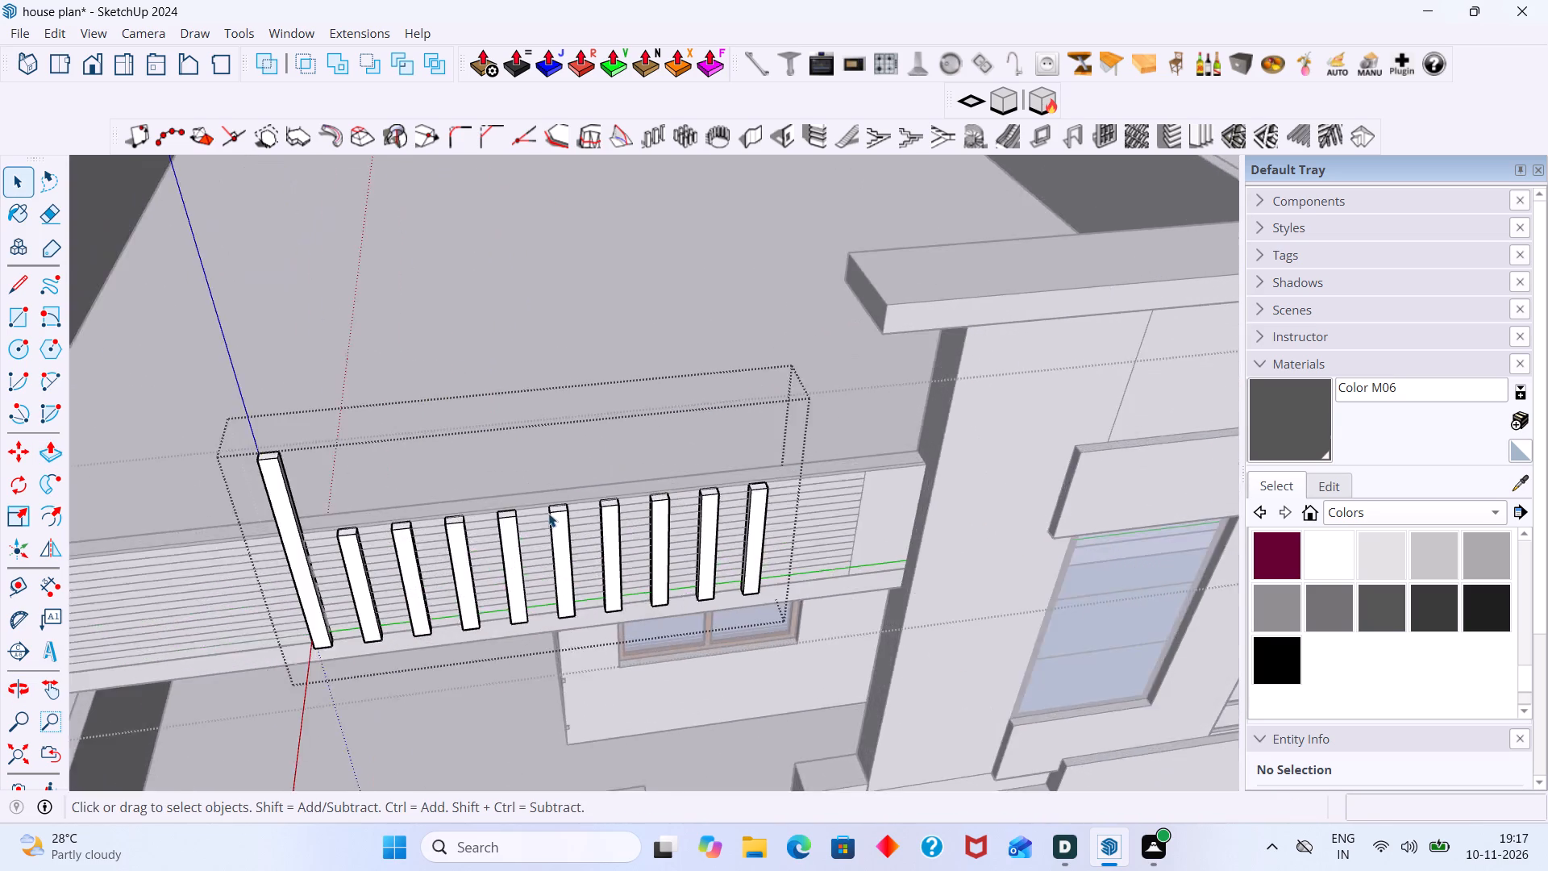
pyautogui.scroll(10, 548, 513)
pyautogui.click(556, 493)
pyautogui.doubleClick(564, 498)
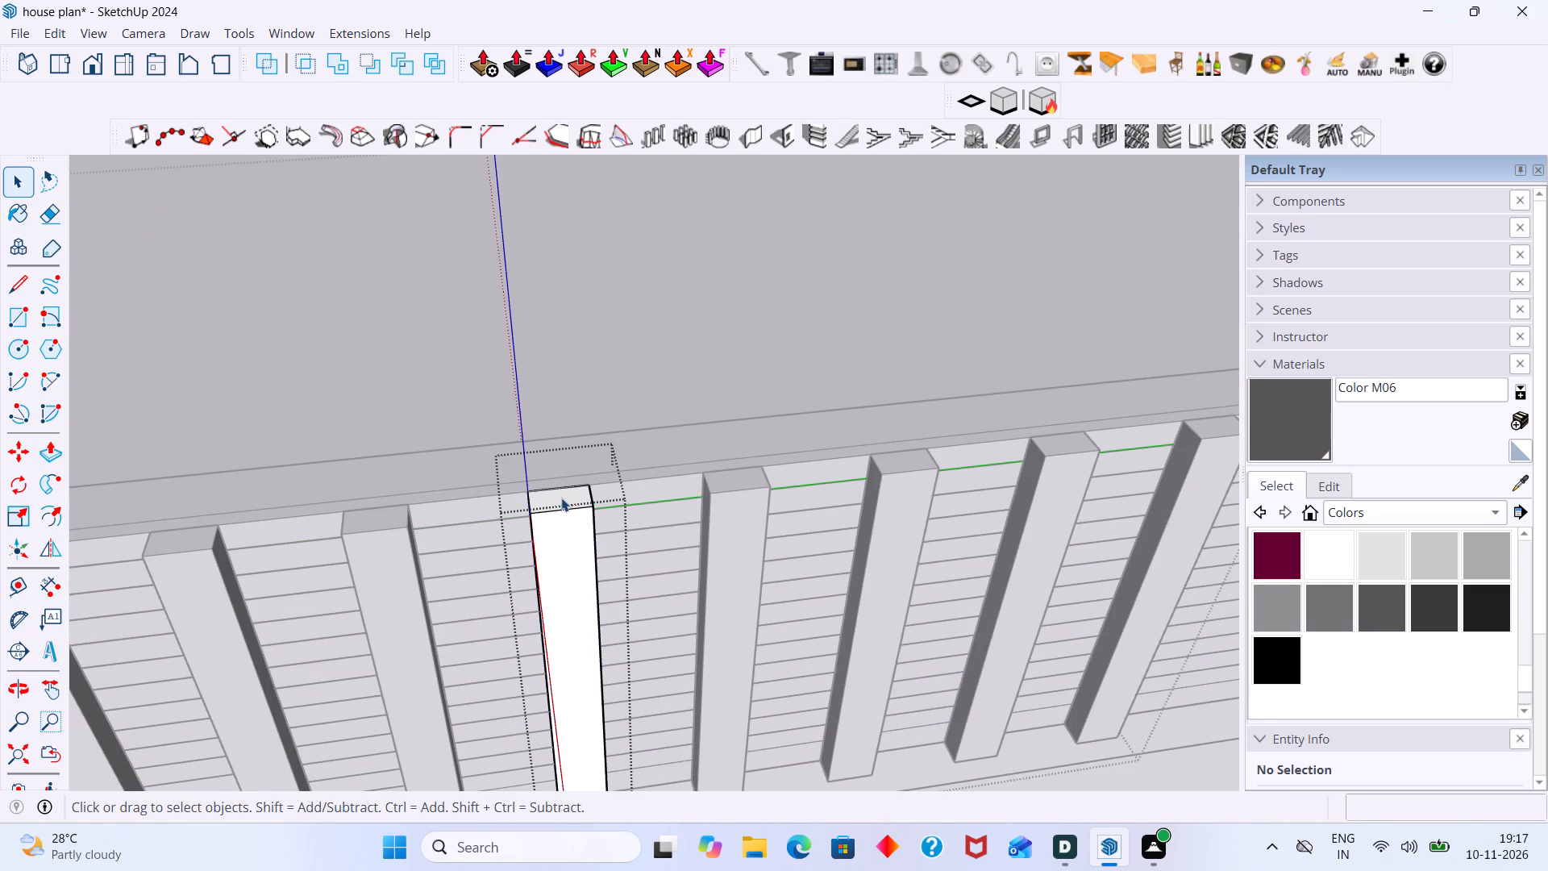
pyautogui.click(561, 498)
pyautogui.press('p')
pyautogui.doubleClick(561, 497)
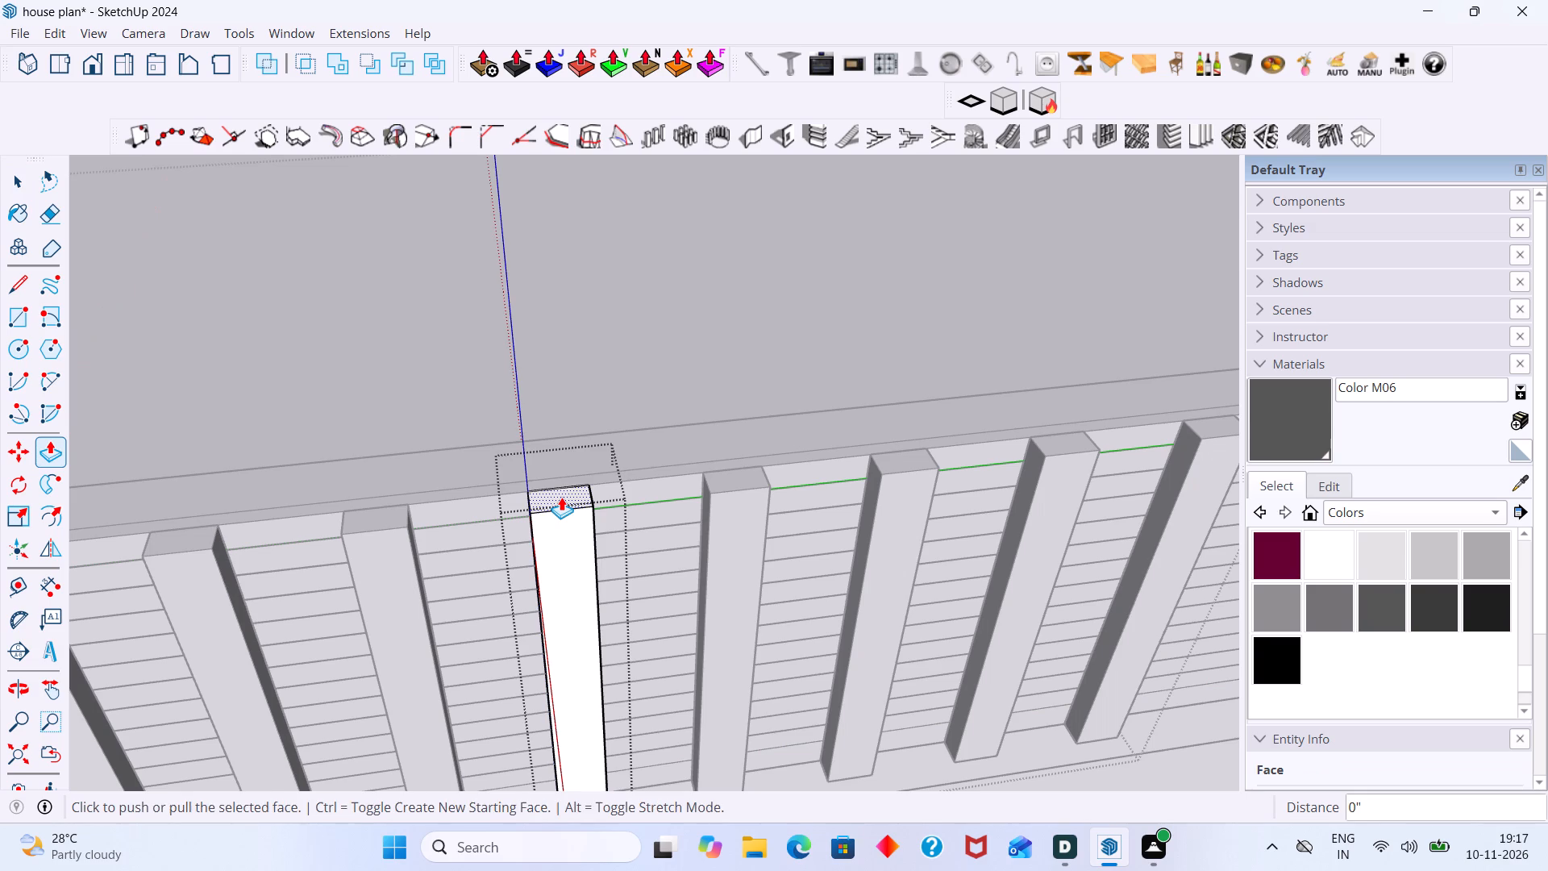
pyautogui.press('space')
pyautogui.scroll(-4, 427, 522)
pyautogui.click(665, 379)
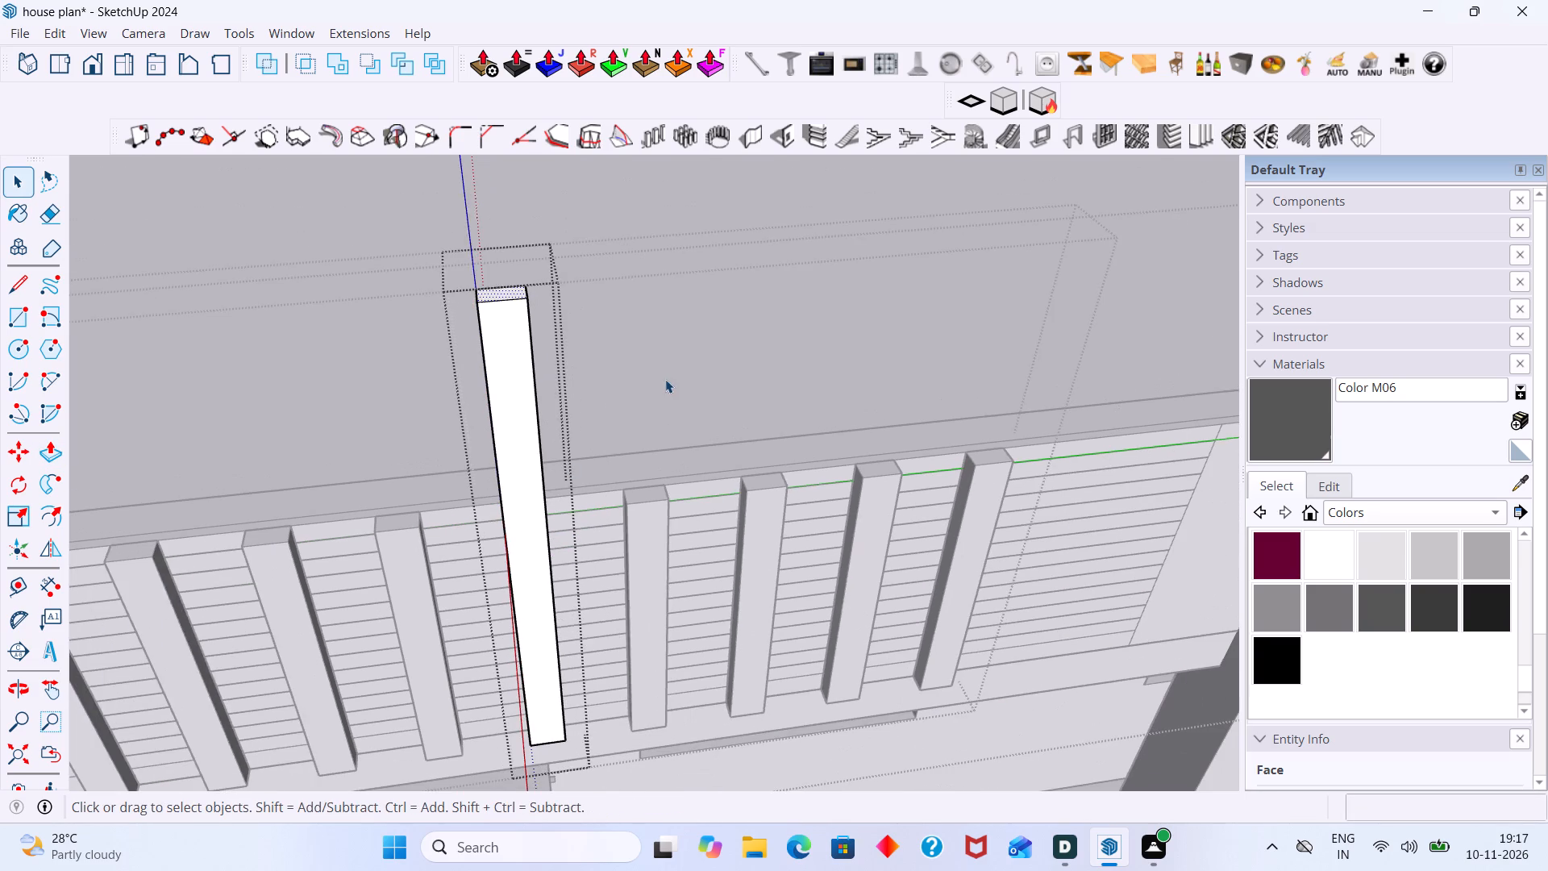
# Extend the top of the fifth vertical bar, beside the raised sixth one, upward by the same push/pull distance.
pyautogui.scroll(4, 500, 504)
pyautogui.click(368, 529)
pyautogui.doubleClick(368, 524)
pyautogui.scroll(3, 368, 524)
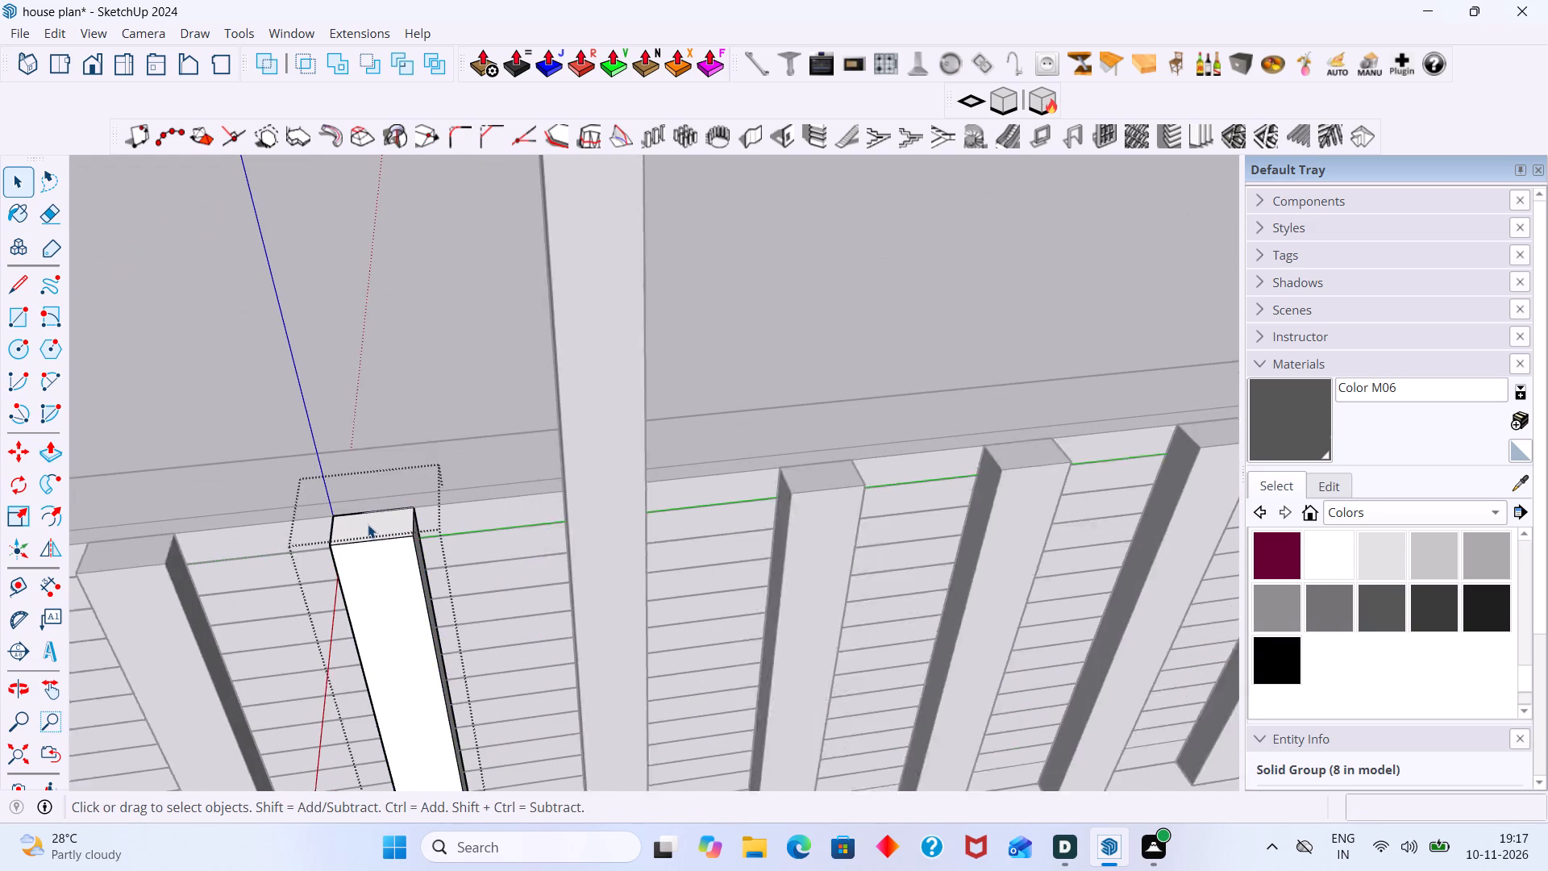
pyautogui.click(368, 524)
pyautogui.press('p')
pyautogui.doubleClick(368, 524)
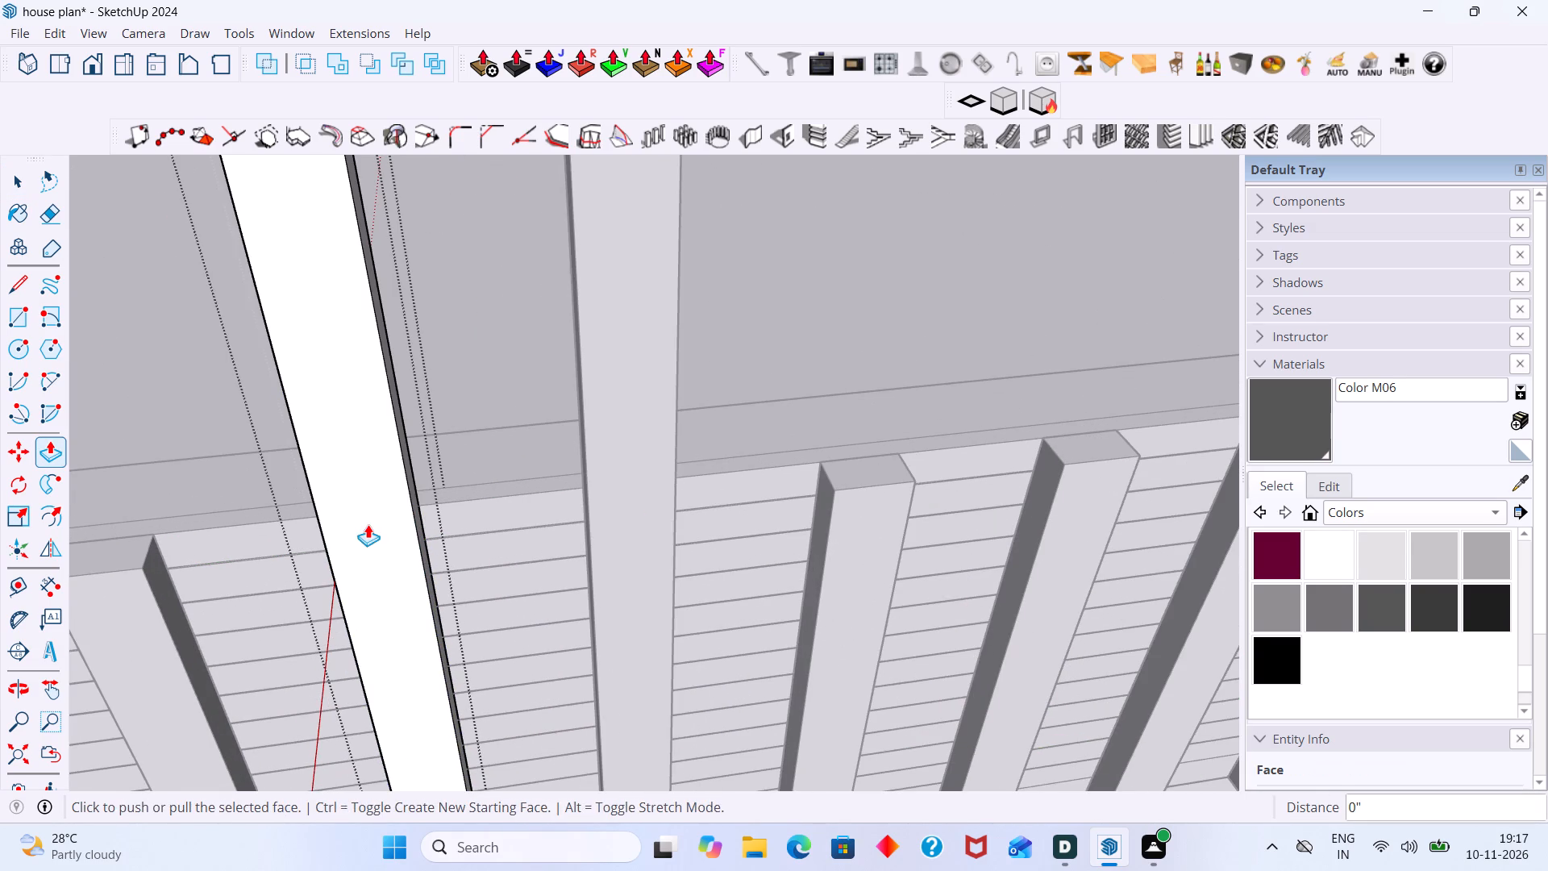
pyautogui.press('space')
pyautogui.click(886, 346)
pyautogui.scroll(-11, 605, 480)
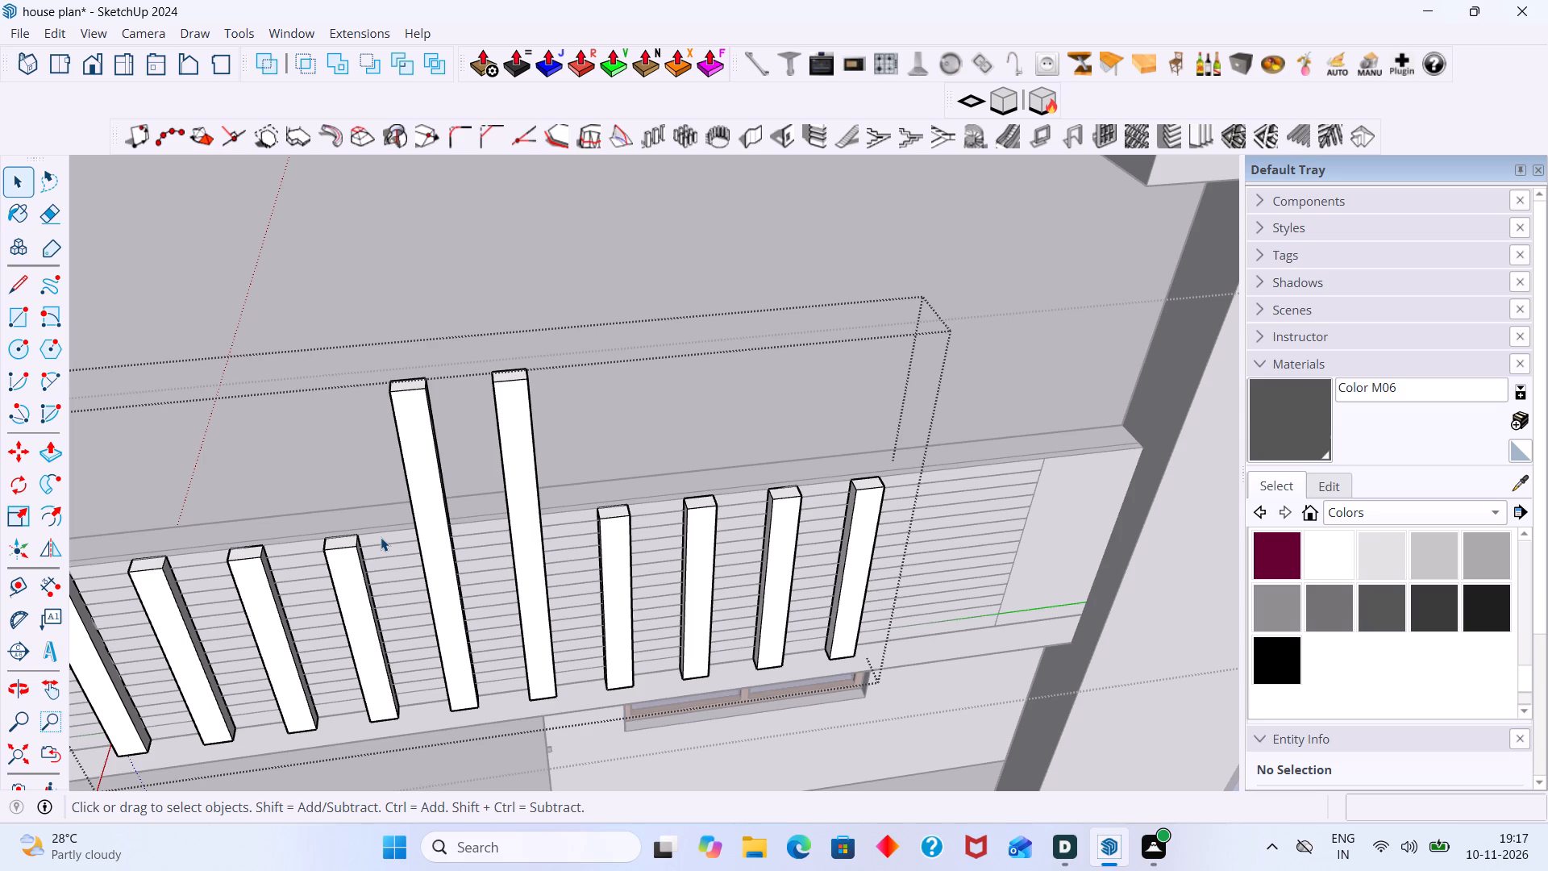
pyautogui.scroll(3, 324, 549)
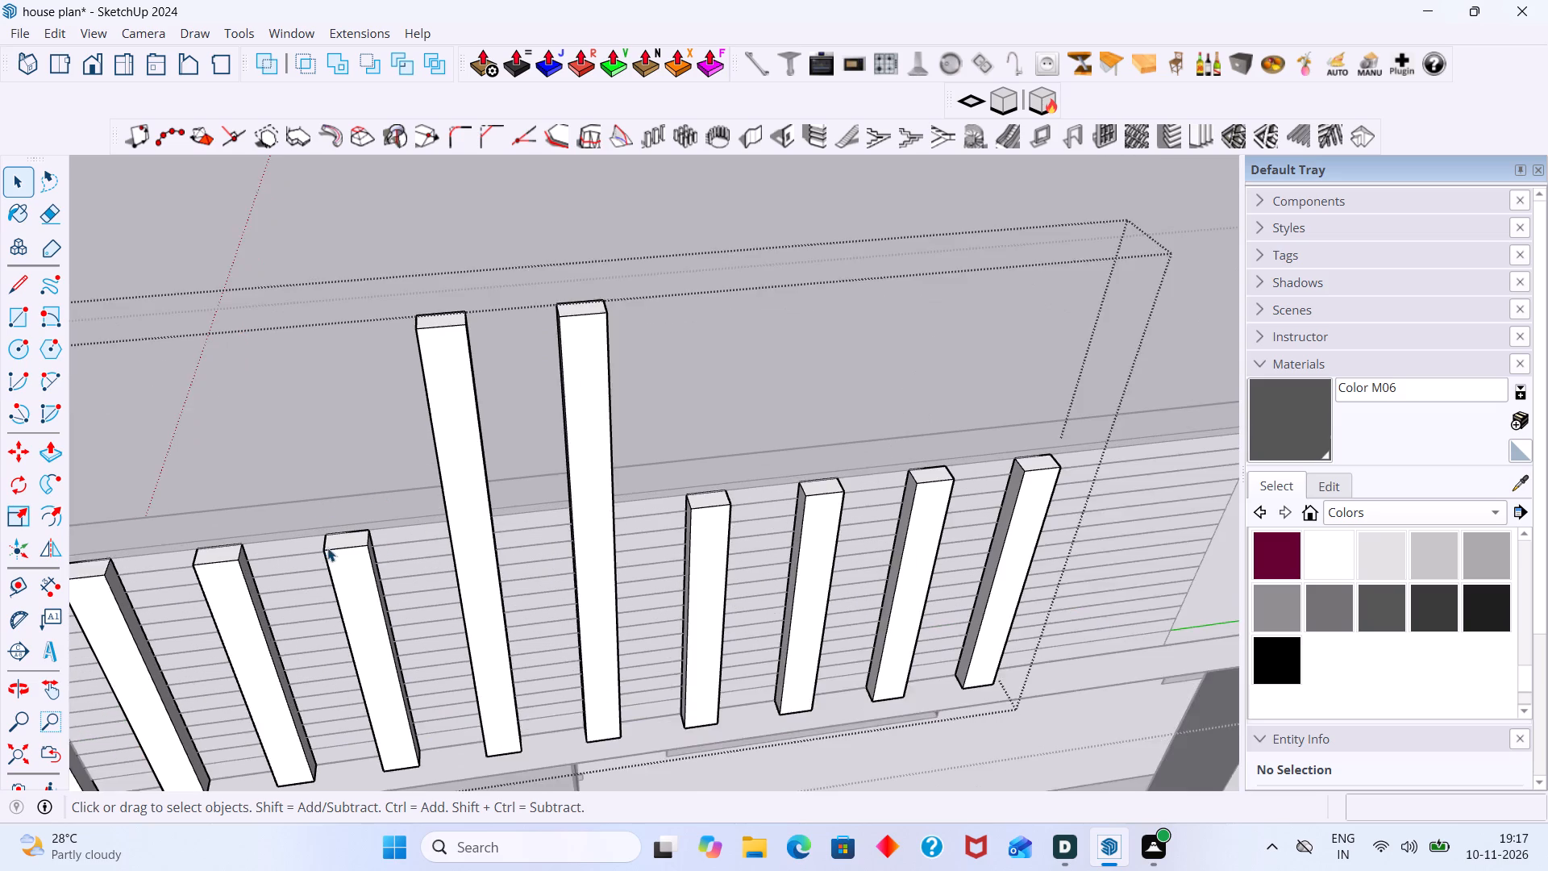
# Extend the top of the fourth vertical bar, beside the raised fifth one, upward by the same push/pull distance.
pyautogui.scroll(2, 327, 548)
pyautogui.click(333, 544)
pyautogui.scroll(7, 334, 544)
pyautogui.click(335, 544)
pyautogui.doubleClick(336, 542)
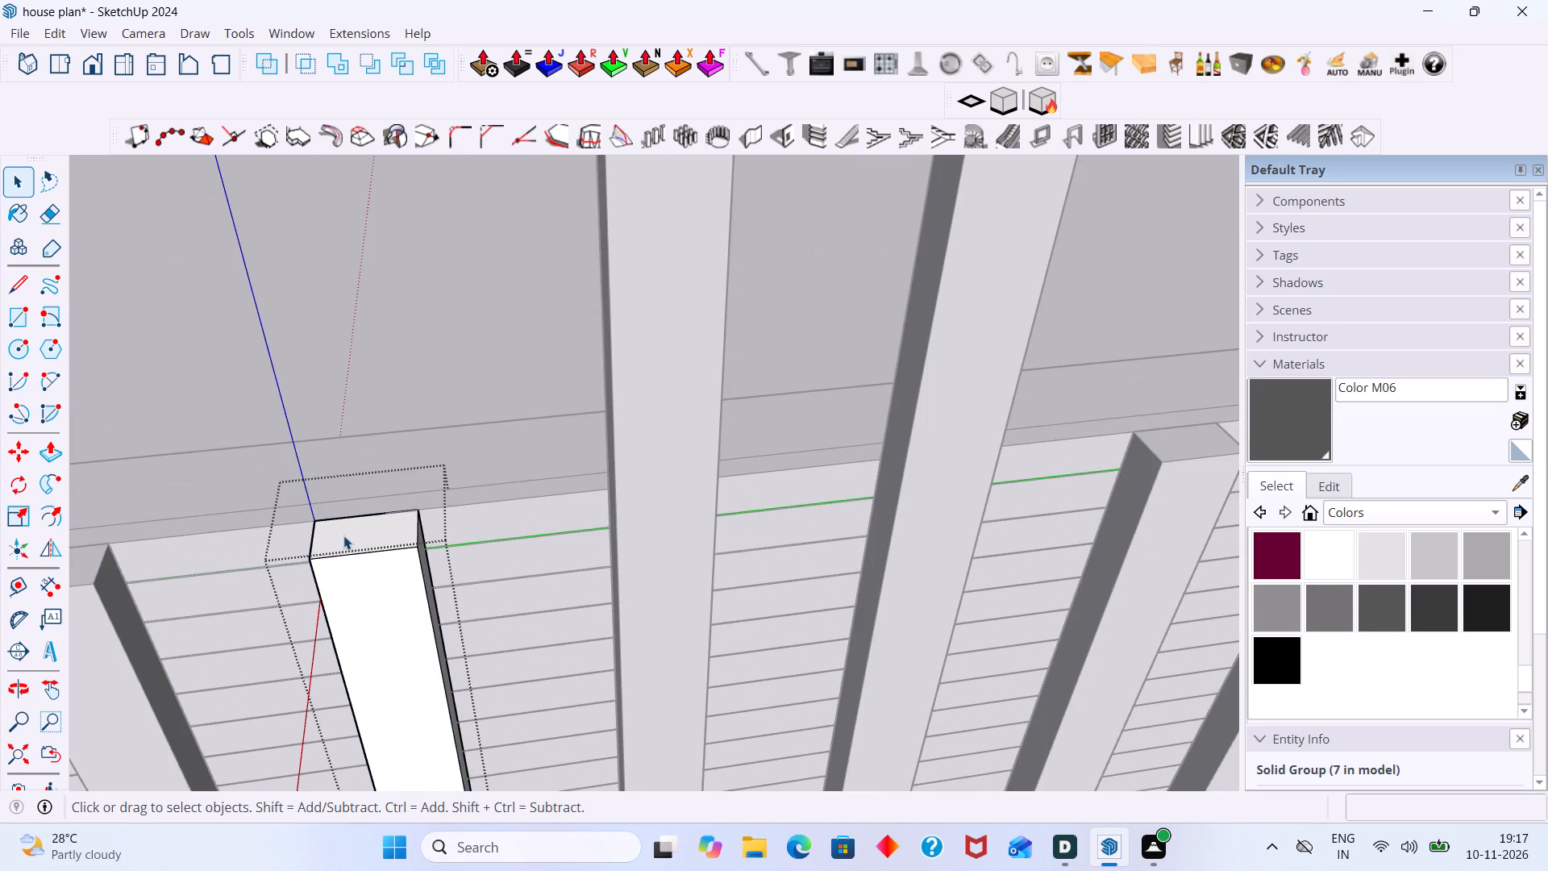
pyautogui.click(347, 536)
pyautogui.press('p')
pyautogui.doubleClick(347, 536)
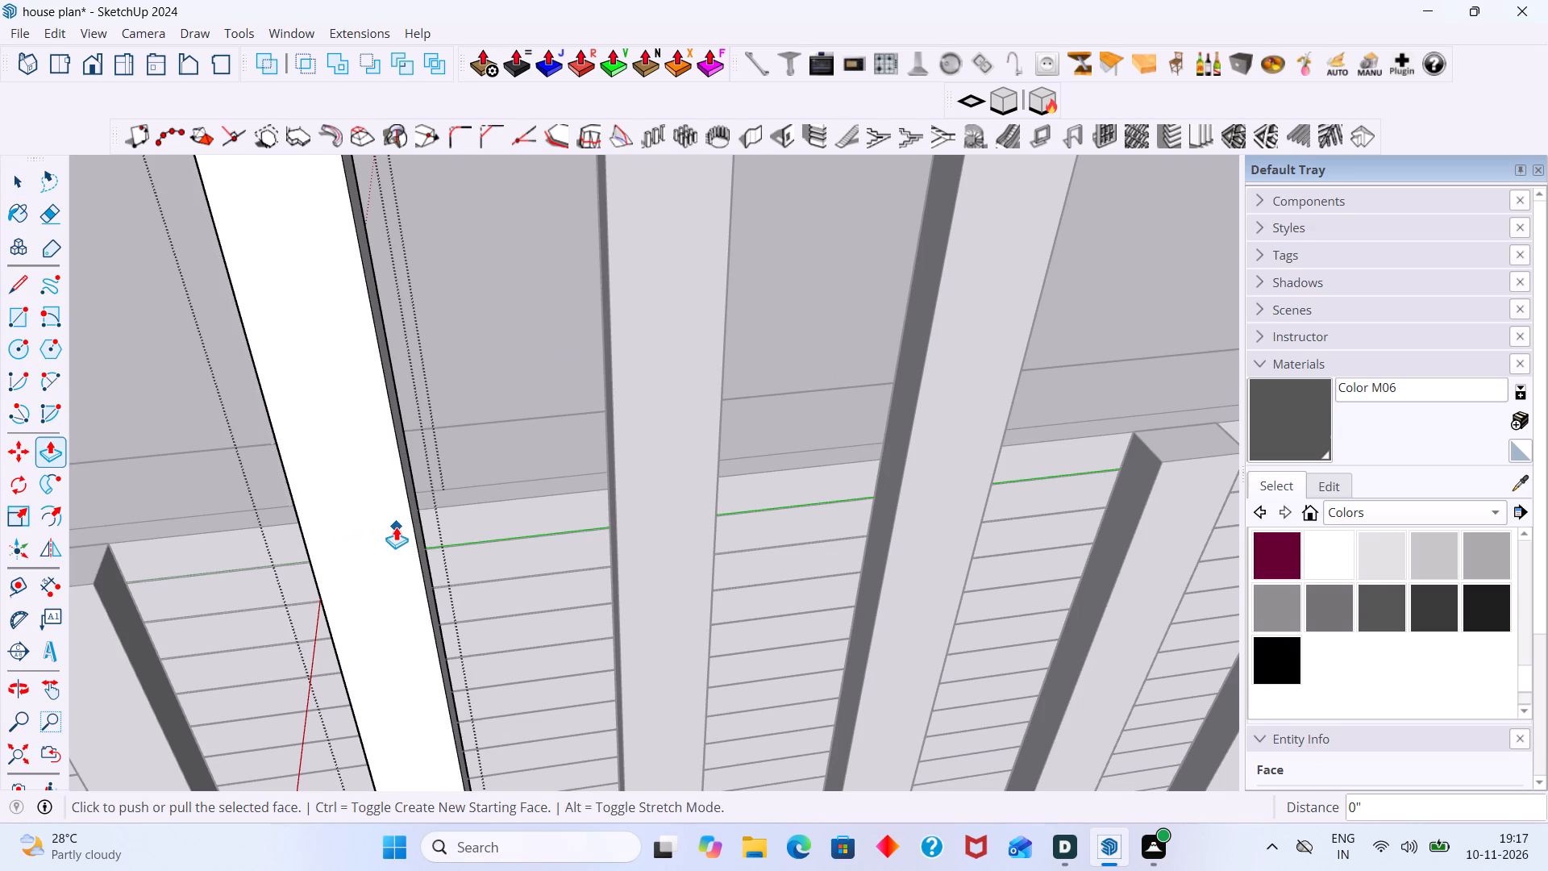
pyautogui.press('space')
# Extend the top of the third vertical bar, beside the raised fourth one, upward by the same push/pull distance.
pyautogui.scroll(-11, 312, 542)
pyautogui.scroll(5, 239, 556)
pyautogui.click(217, 544)
pyautogui.click(211, 542)
pyautogui.doubleClick(209, 548)
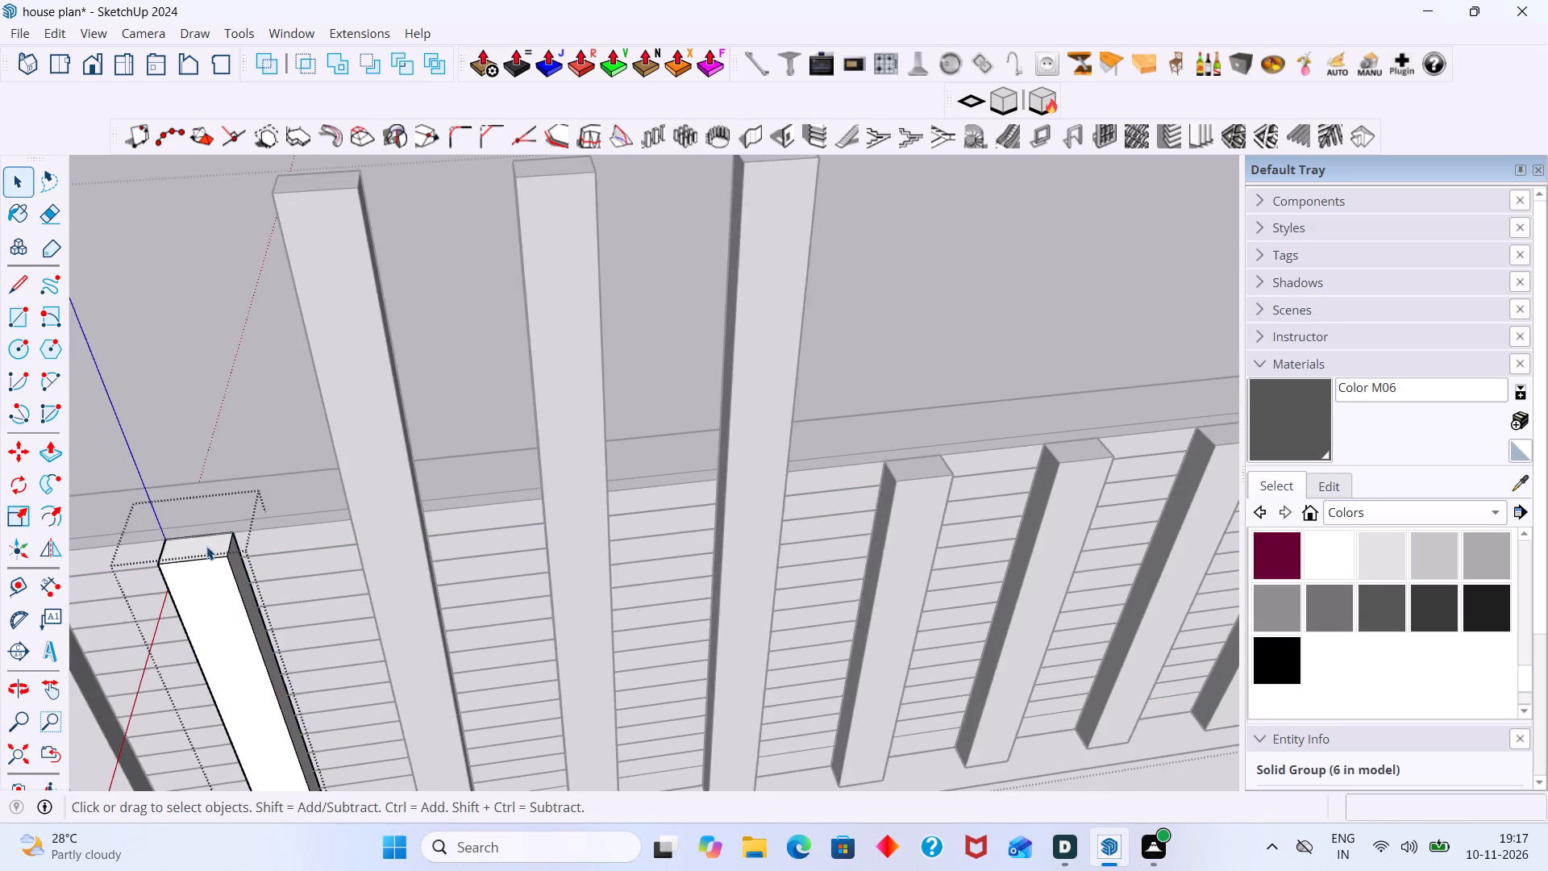
pyautogui.scroll(2, 206, 546)
pyautogui.click(203, 543)
pyautogui.press('p')
pyautogui.doubleClick(202, 540)
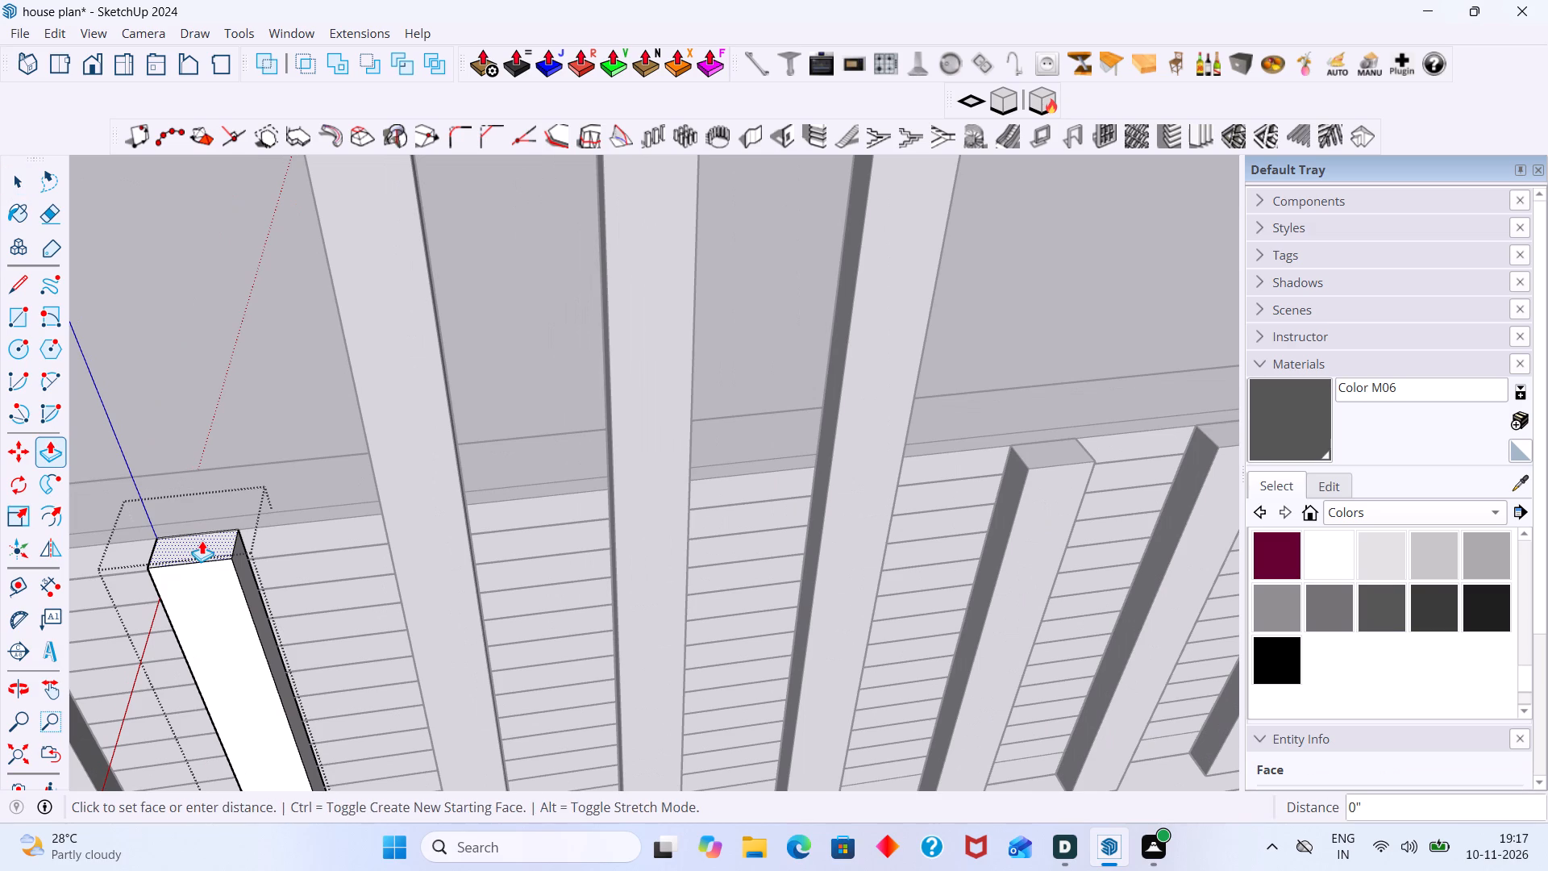
pyautogui.scroll(-17, 202, 540)
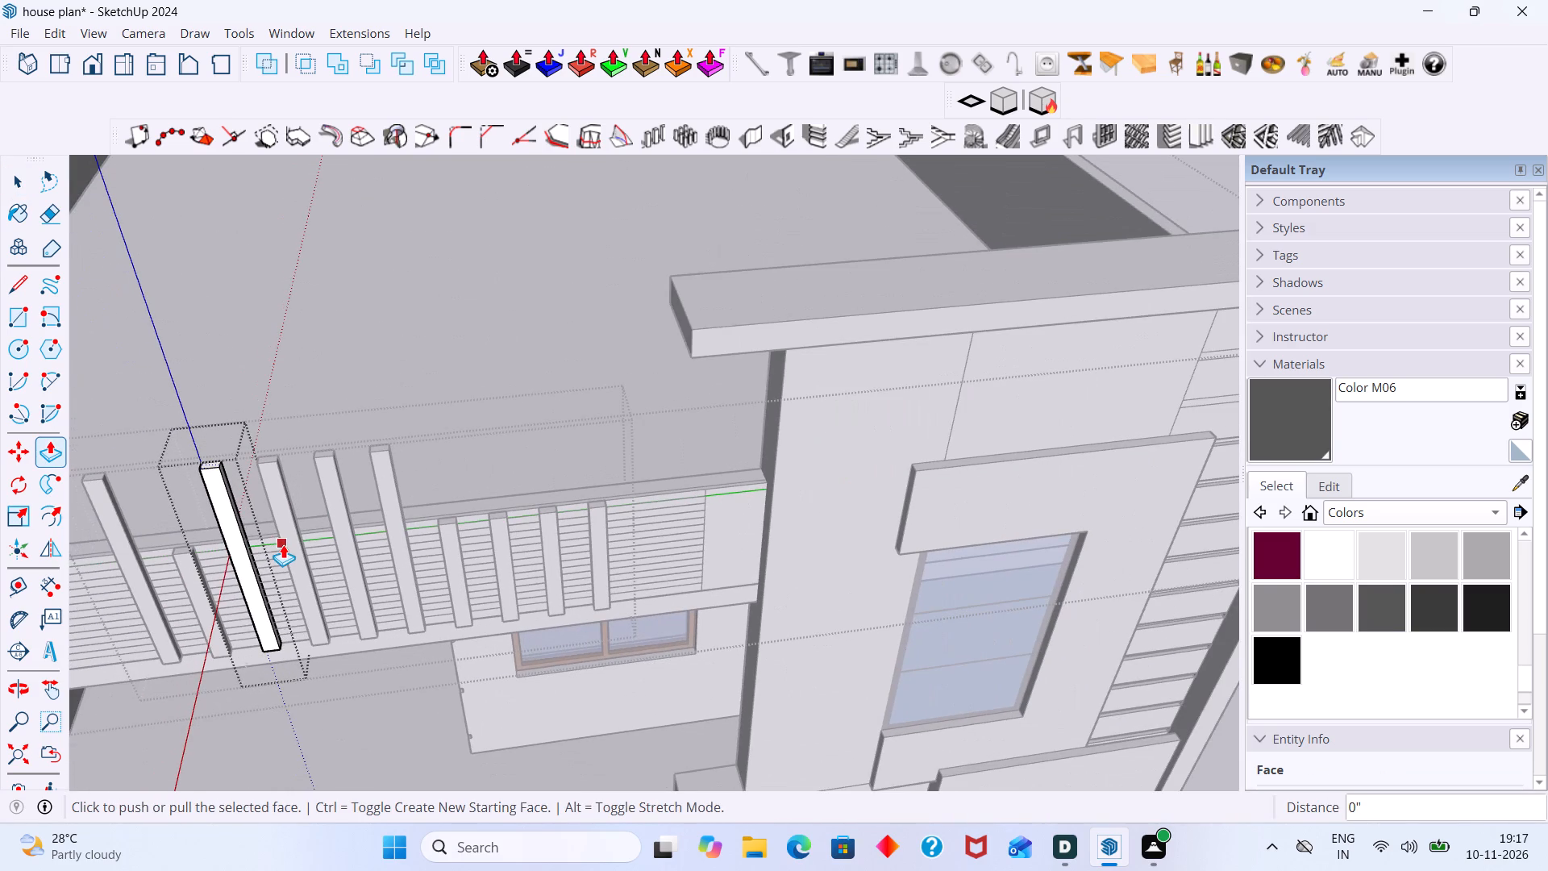
pyautogui.press('space')
# Extend the top of the second vertical bar, the remaining short one farthest from the tower, upward by the same push/pull distance.
pyautogui.scroll(9, 225, 563)
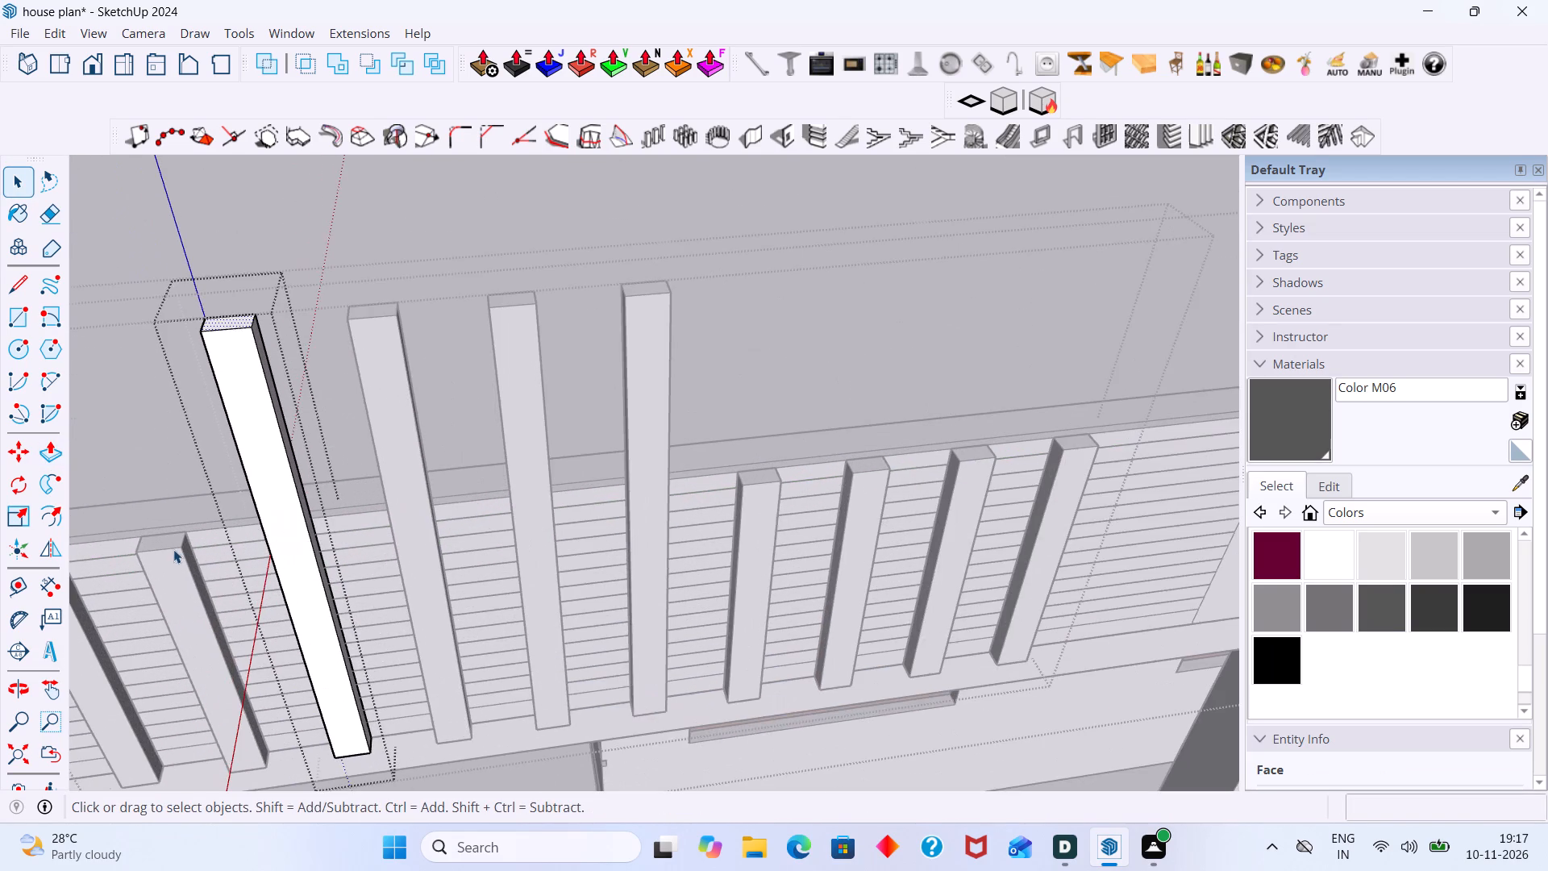
pyautogui.click(169, 540)
pyautogui.scroll(2, 169, 540)
pyautogui.doubleClick(166, 540)
pyautogui.scroll(3, 166, 540)
pyautogui.click(165, 539)
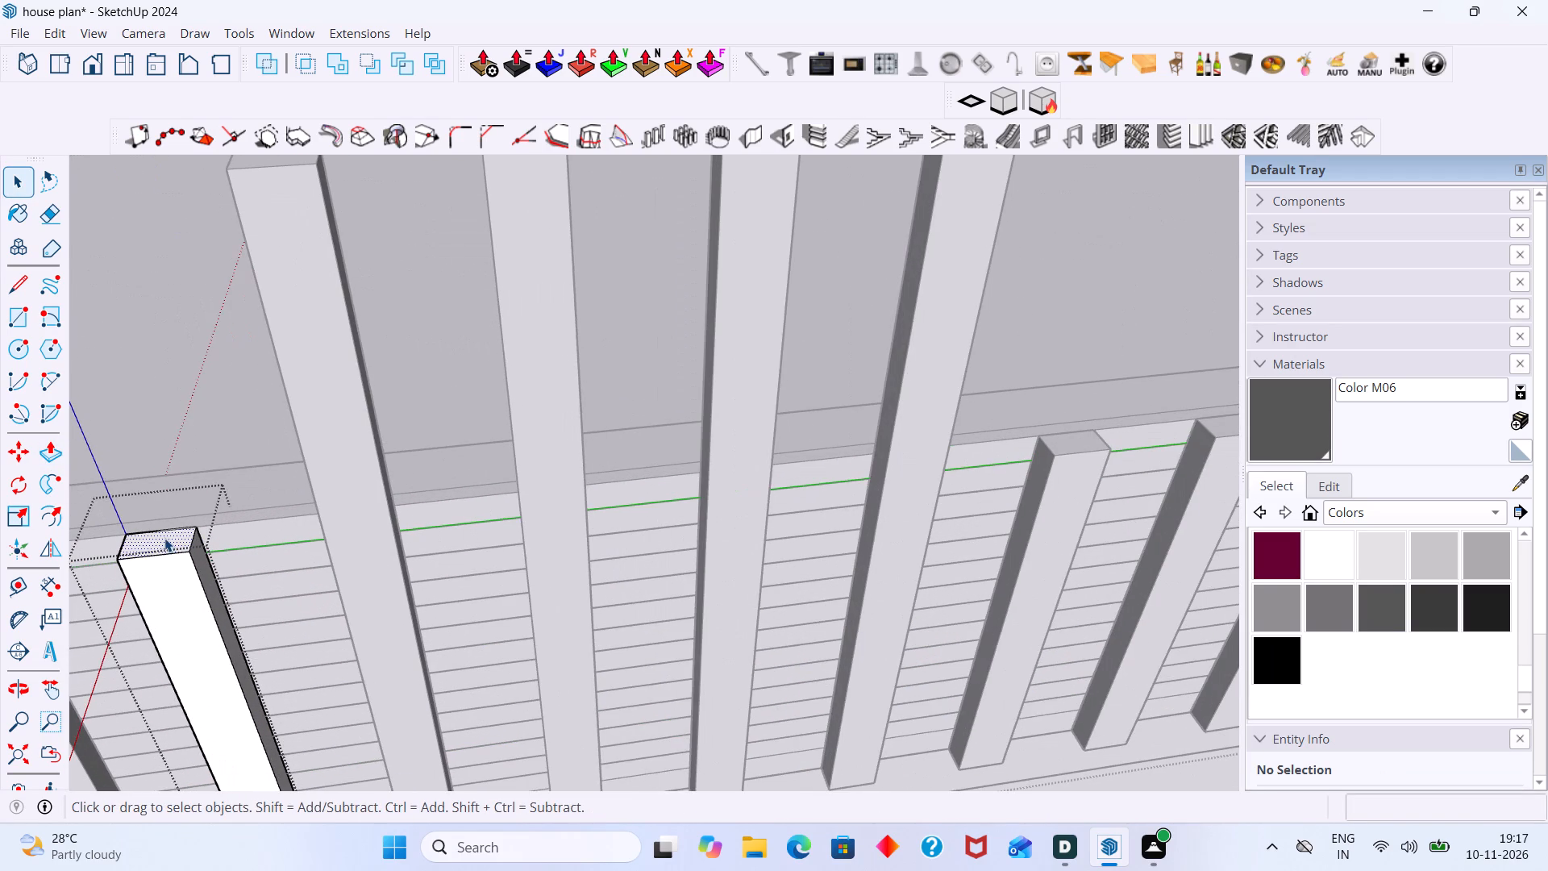
pyautogui.press('p')
pyautogui.doubleClick(164, 537)
pyautogui.scroll(-5, 164, 536)
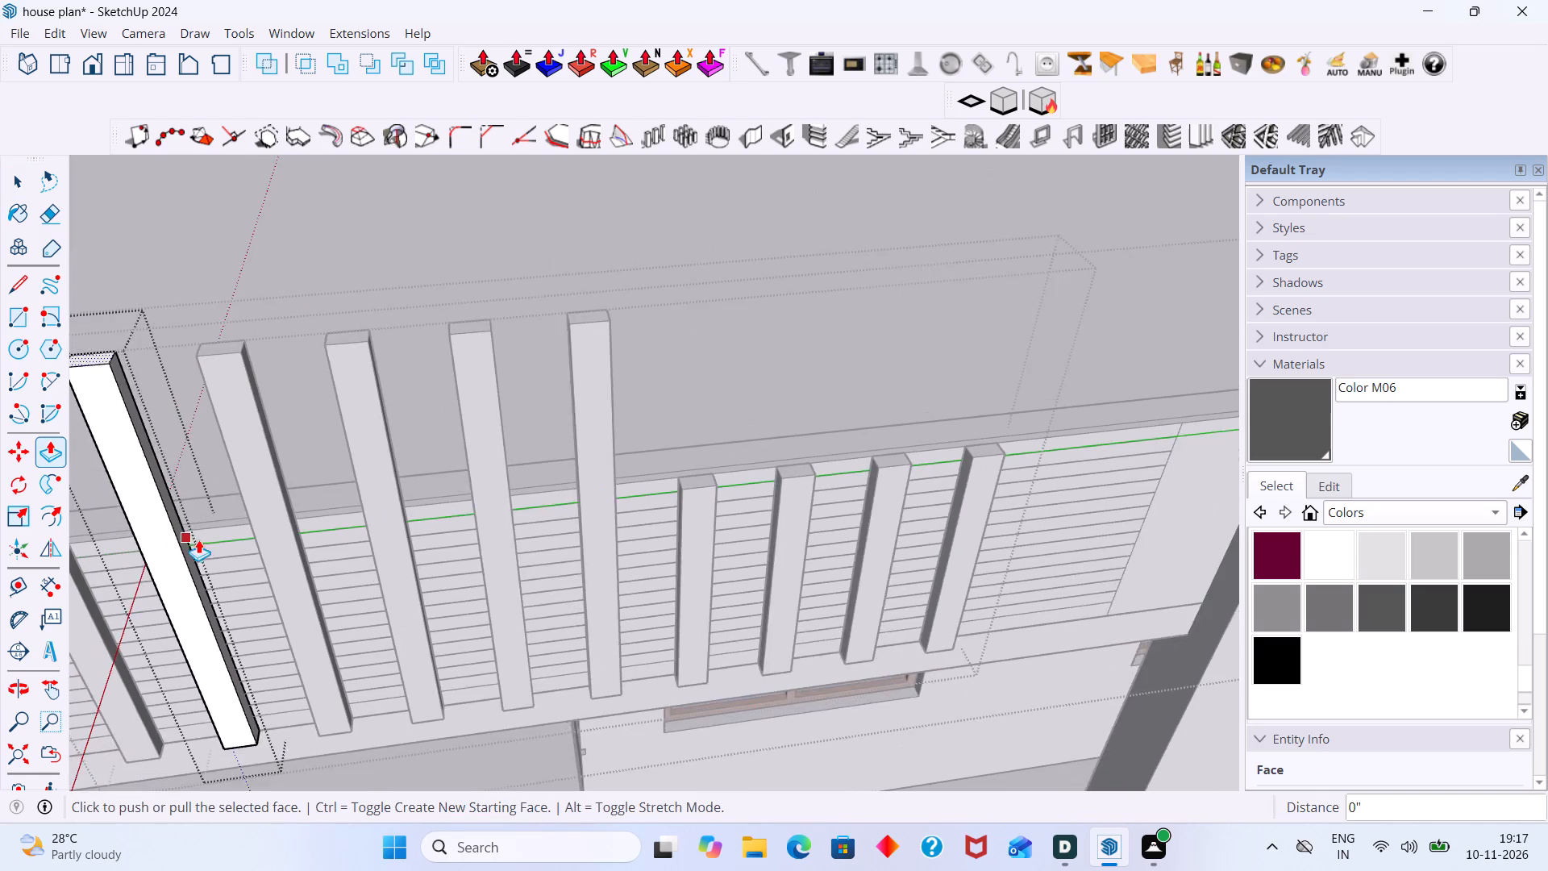
pyautogui.scroll(-5, 198, 540)
pyautogui.press('space')
# Extend the top of the seventh vertical bar, counting toward the tower, upward by the same push/pull distance.
pyautogui.scroll(-5, 231, 540)
pyautogui.moveTo(331, 534); pyautogui.dragTo(335, 532, button='middle')
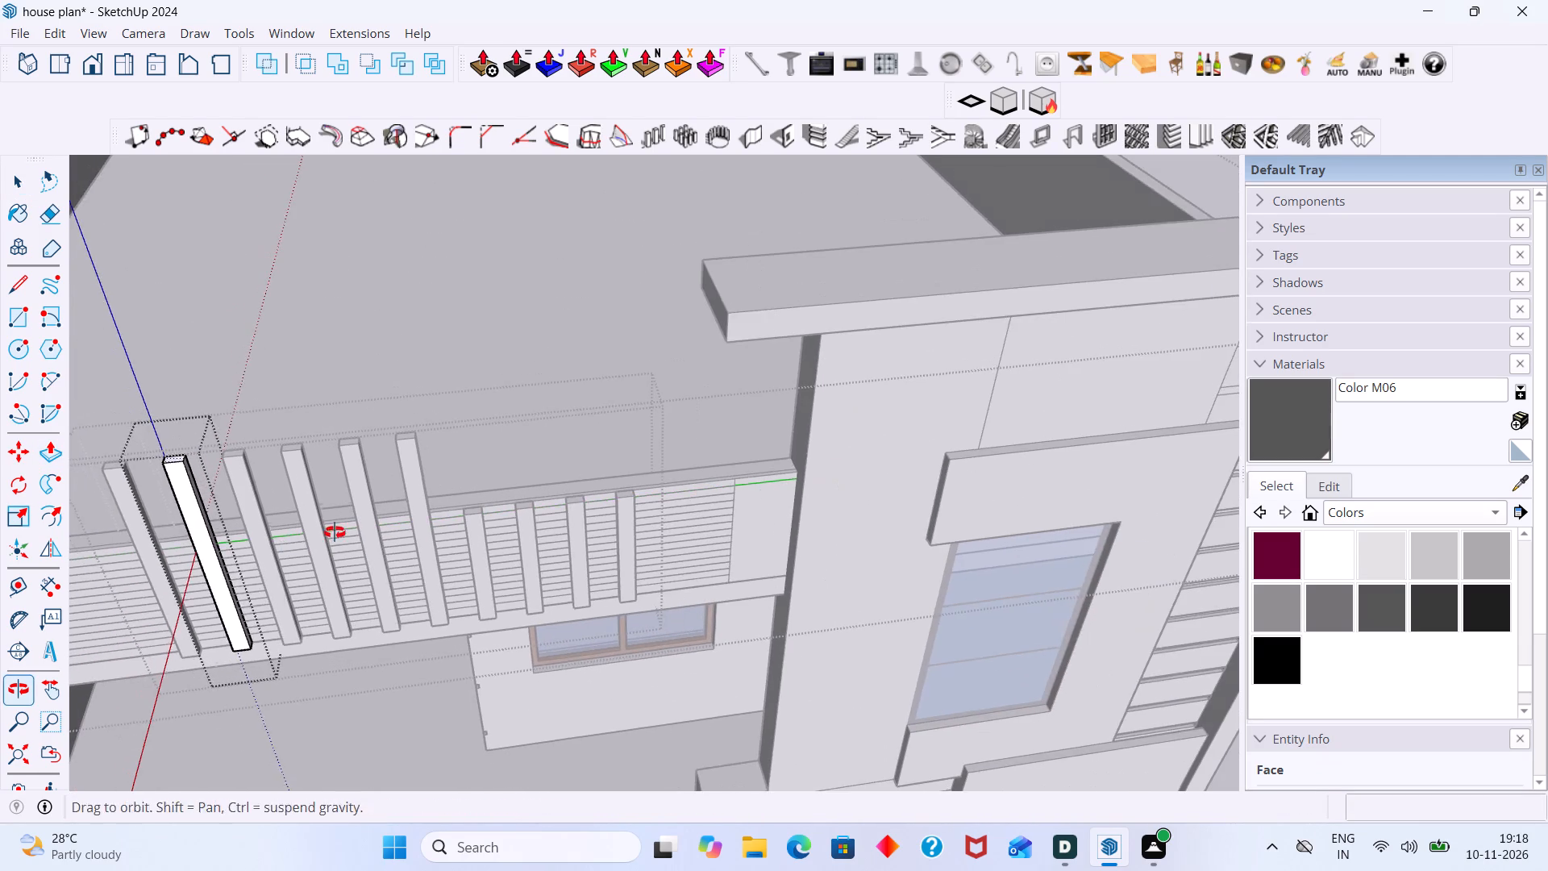
pyautogui.moveTo(335, 532); pyautogui.dragTo(343, 532, button='middle')
pyautogui.scroll(5, 510, 507)
pyautogui.click(424, 747)
pyautogui.scroll(7, 452, 562)
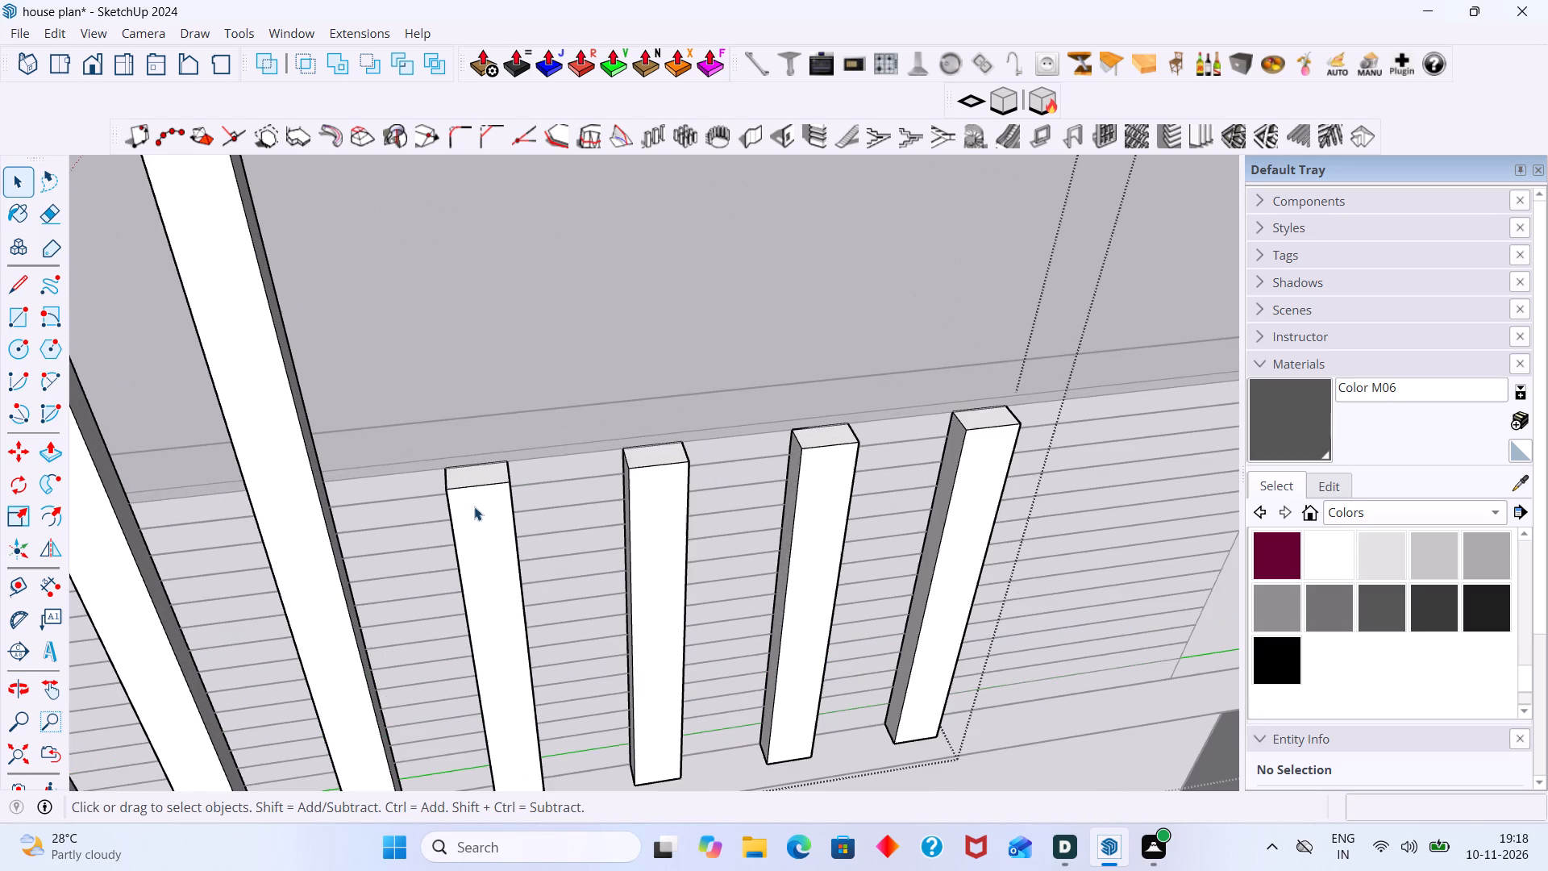
pyautogui.click(472, 478)
pyautogui.doubleClick(471, 476)
pyautogui.scroll(2, 479, 469)
pyautogui.click(479, 469)
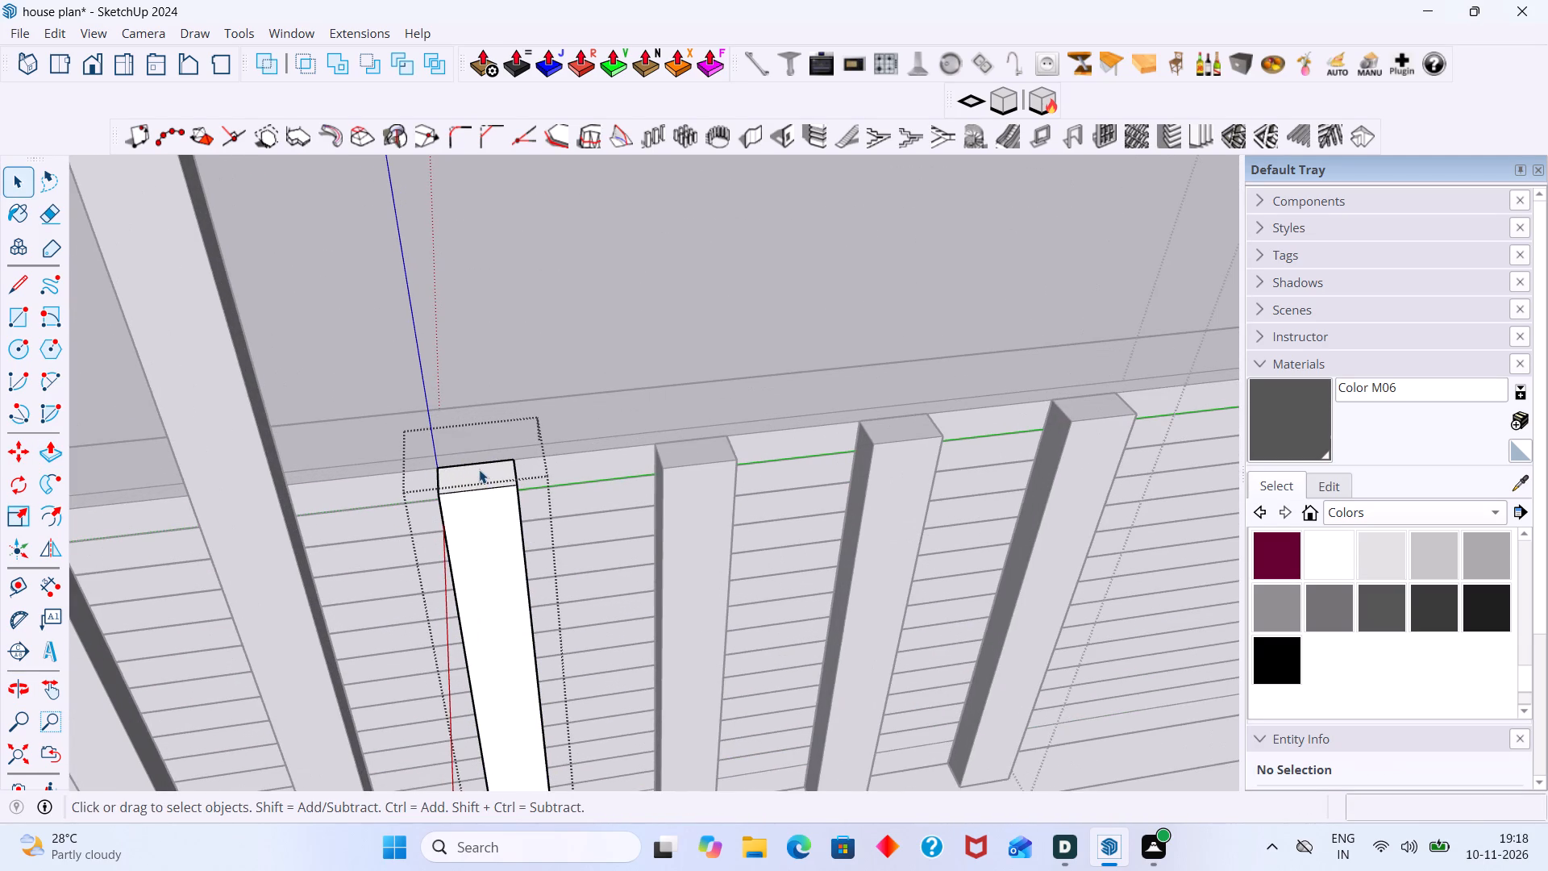
pyautogui.press('p')
pyautogui.doubleClick(479, 469)
pyautogui.press('space')
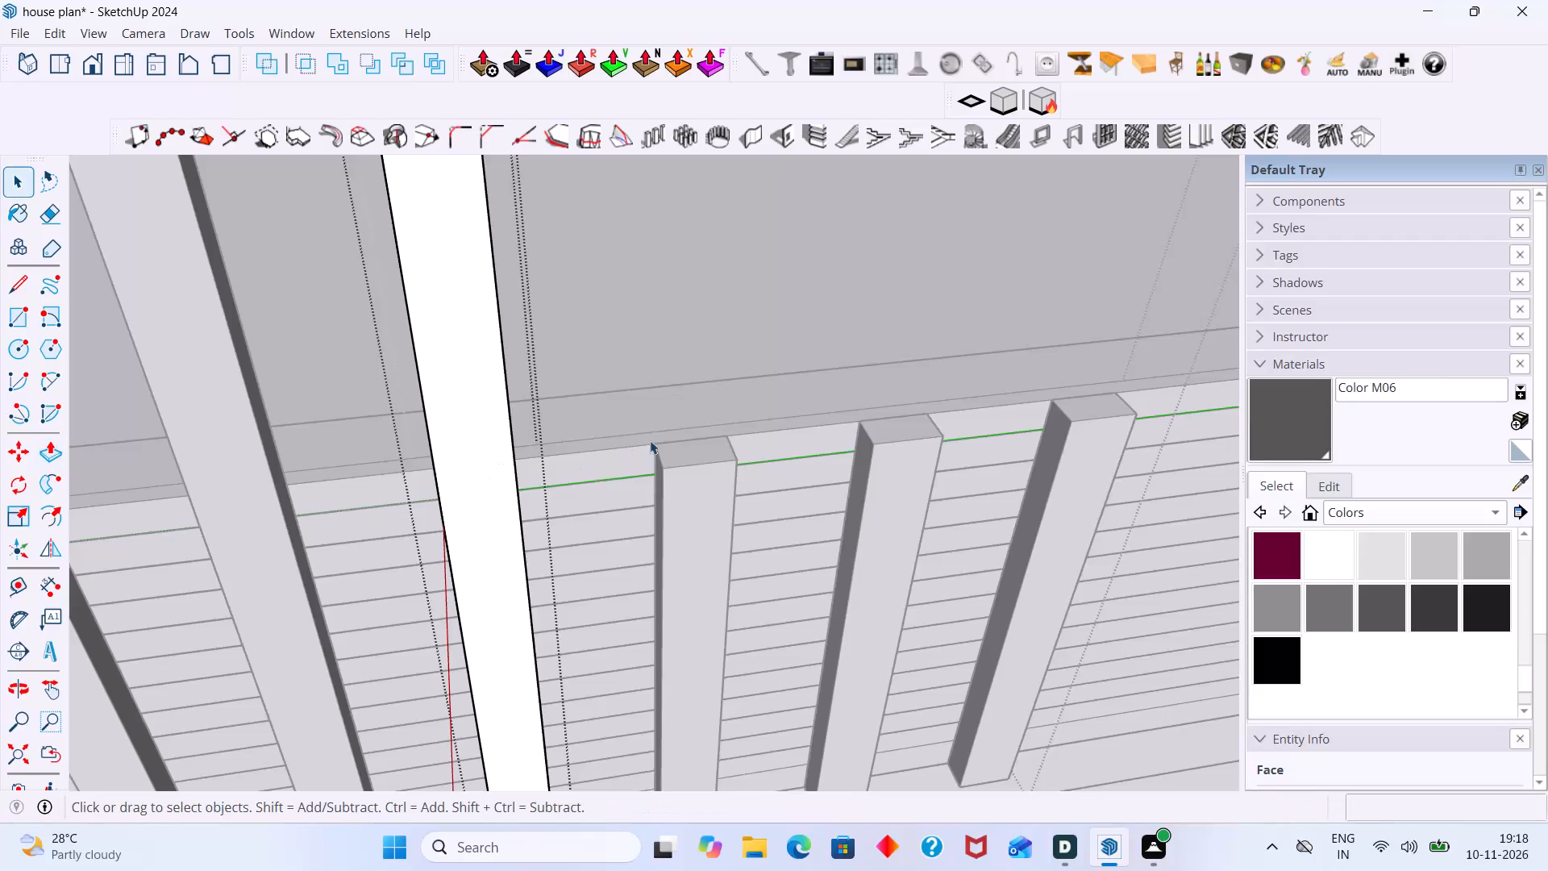
# Push/pull the top face of the eighth vertical bar up 1' 8 3/16", level with the top of the raised seventh bar.
pyautogui.click(665, 442)
pyautogui.click(668, 448)
pyautogui.click(673, 448)
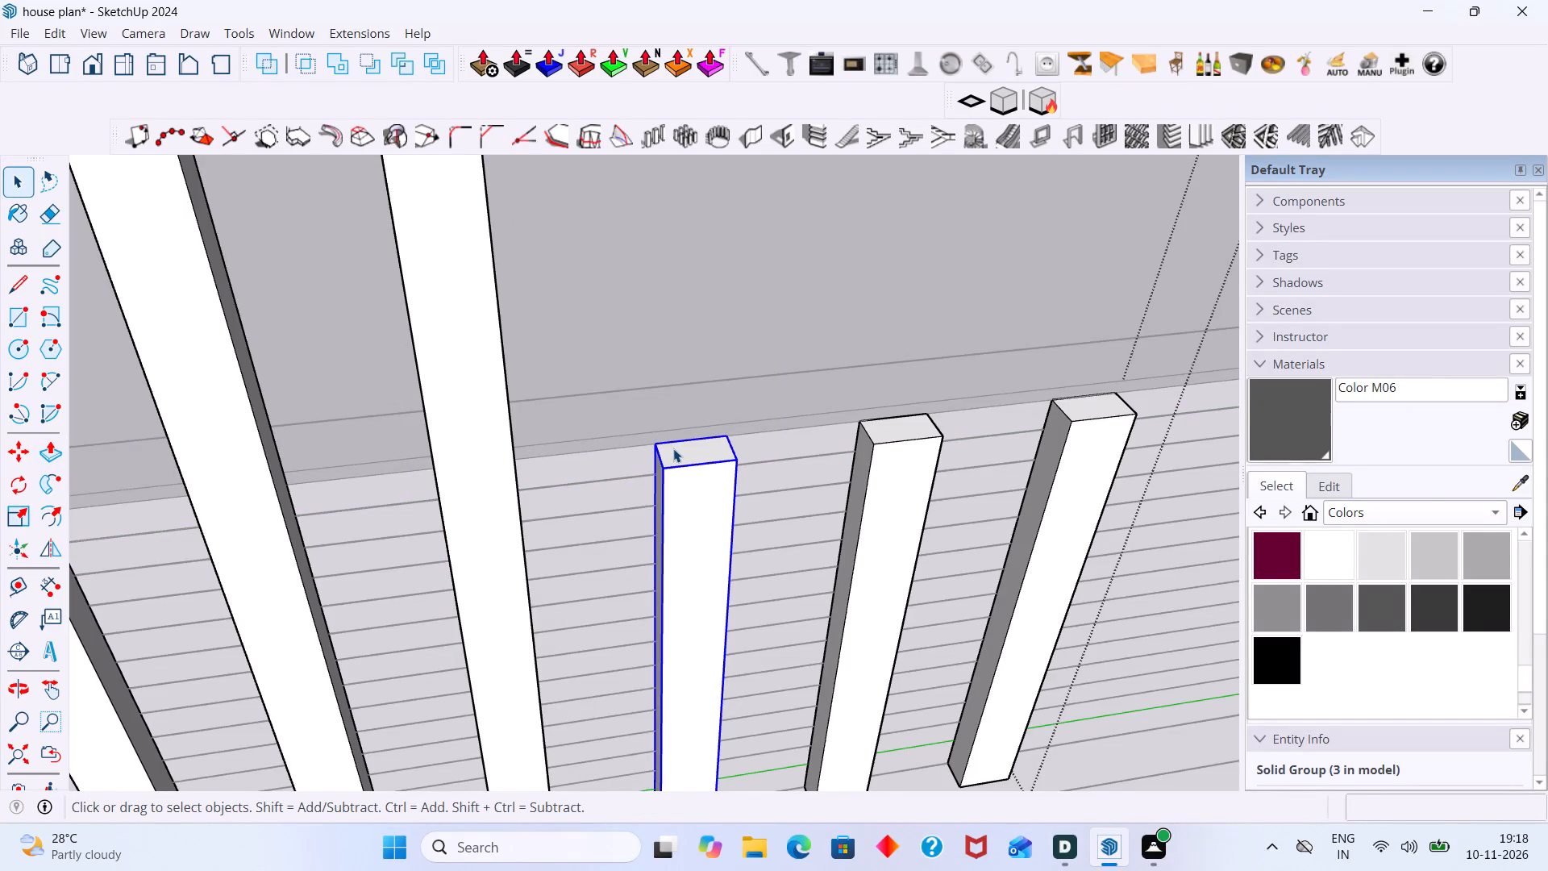
pyautogui.scroll(2, 675, 452)
pyautogui.doubleClick(675, 454)
pyautogui.click(680, 456)
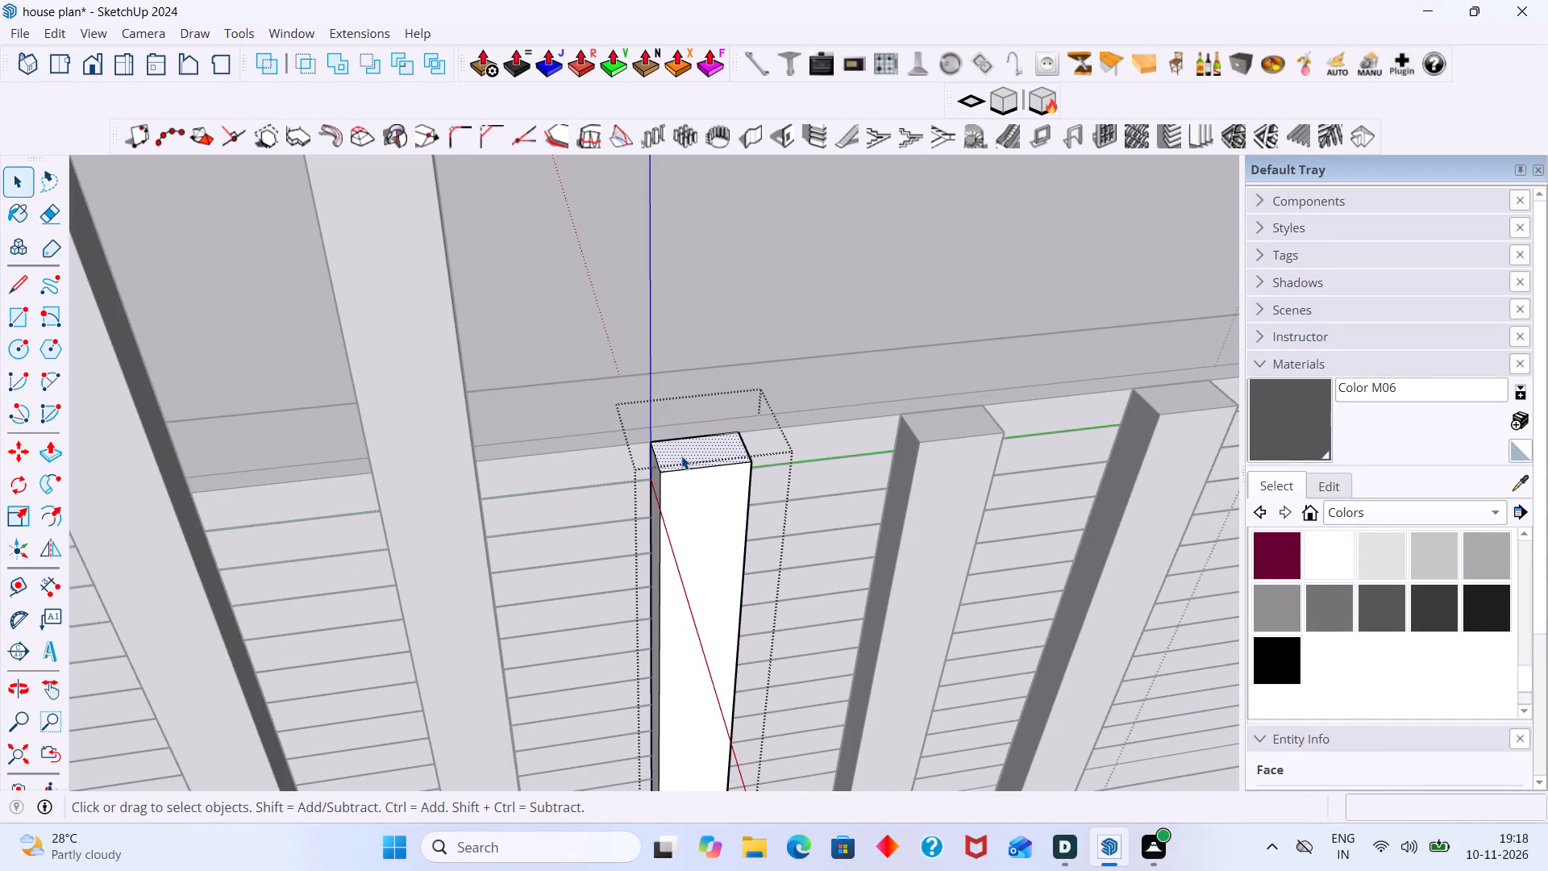
pyautogui.press('p')
pyautogui.doubleClick(680, 456)
pyautogui.press('z')
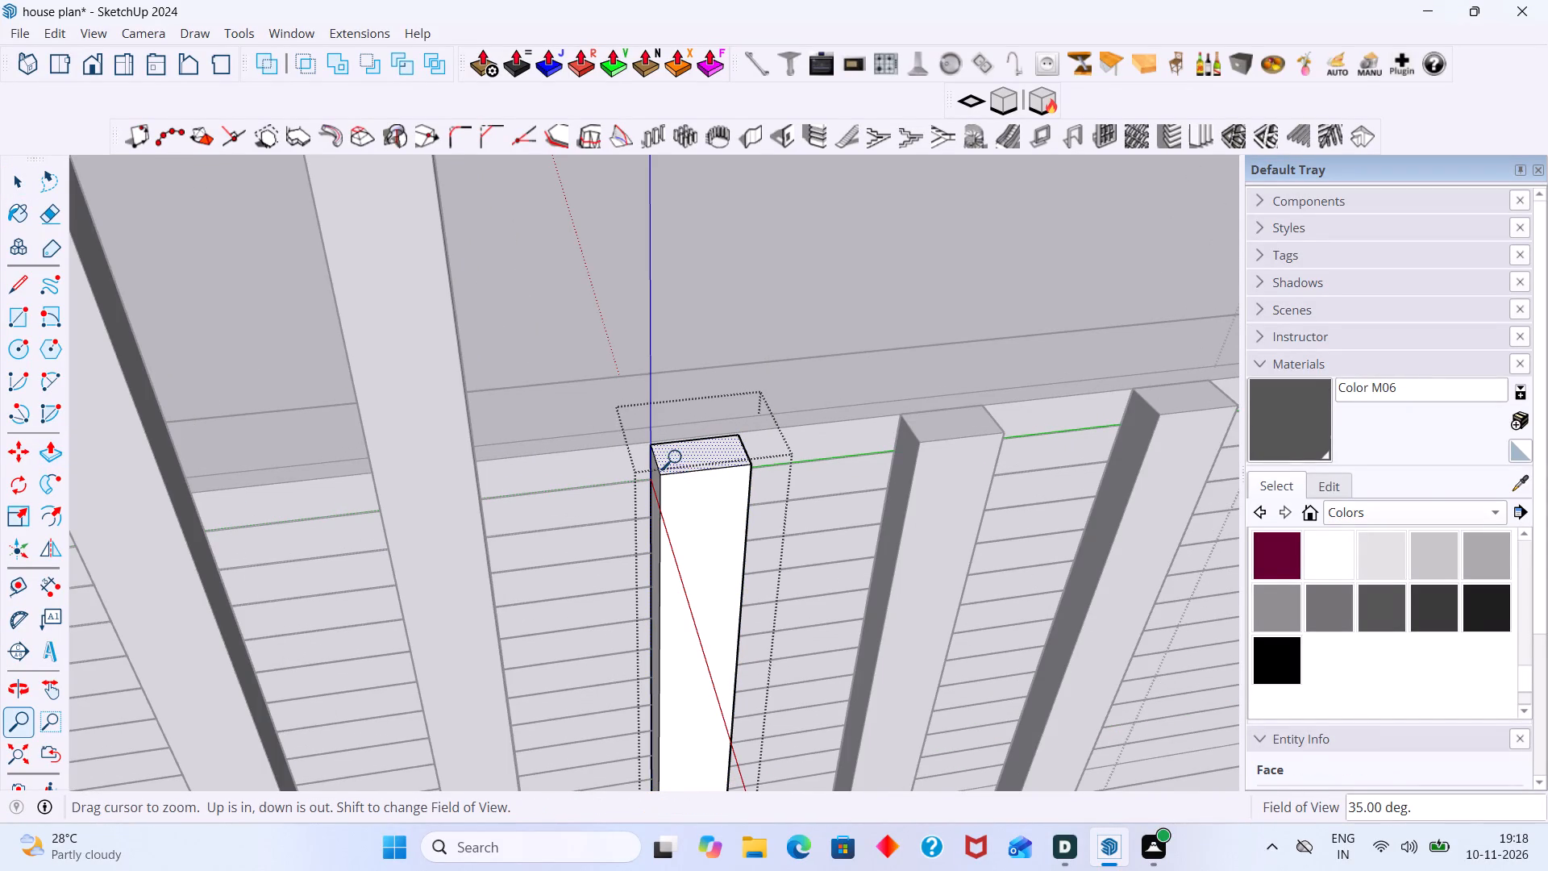
pyautogui.press('space')
pyautogui.click(698, 452)
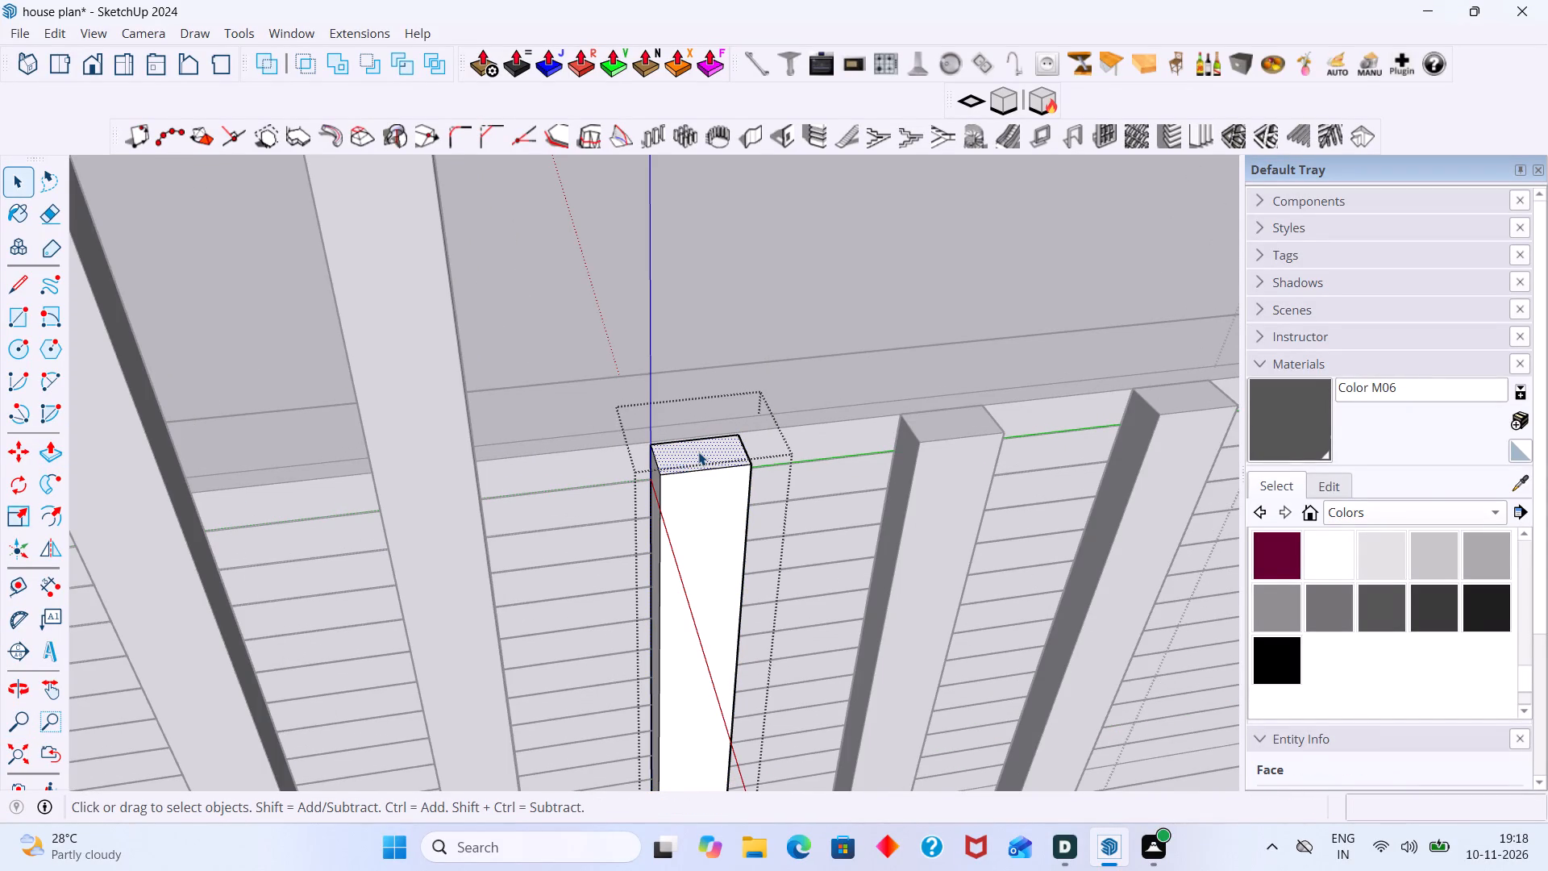
pyautogui.press('p')
pyautogui.click(698, 452)
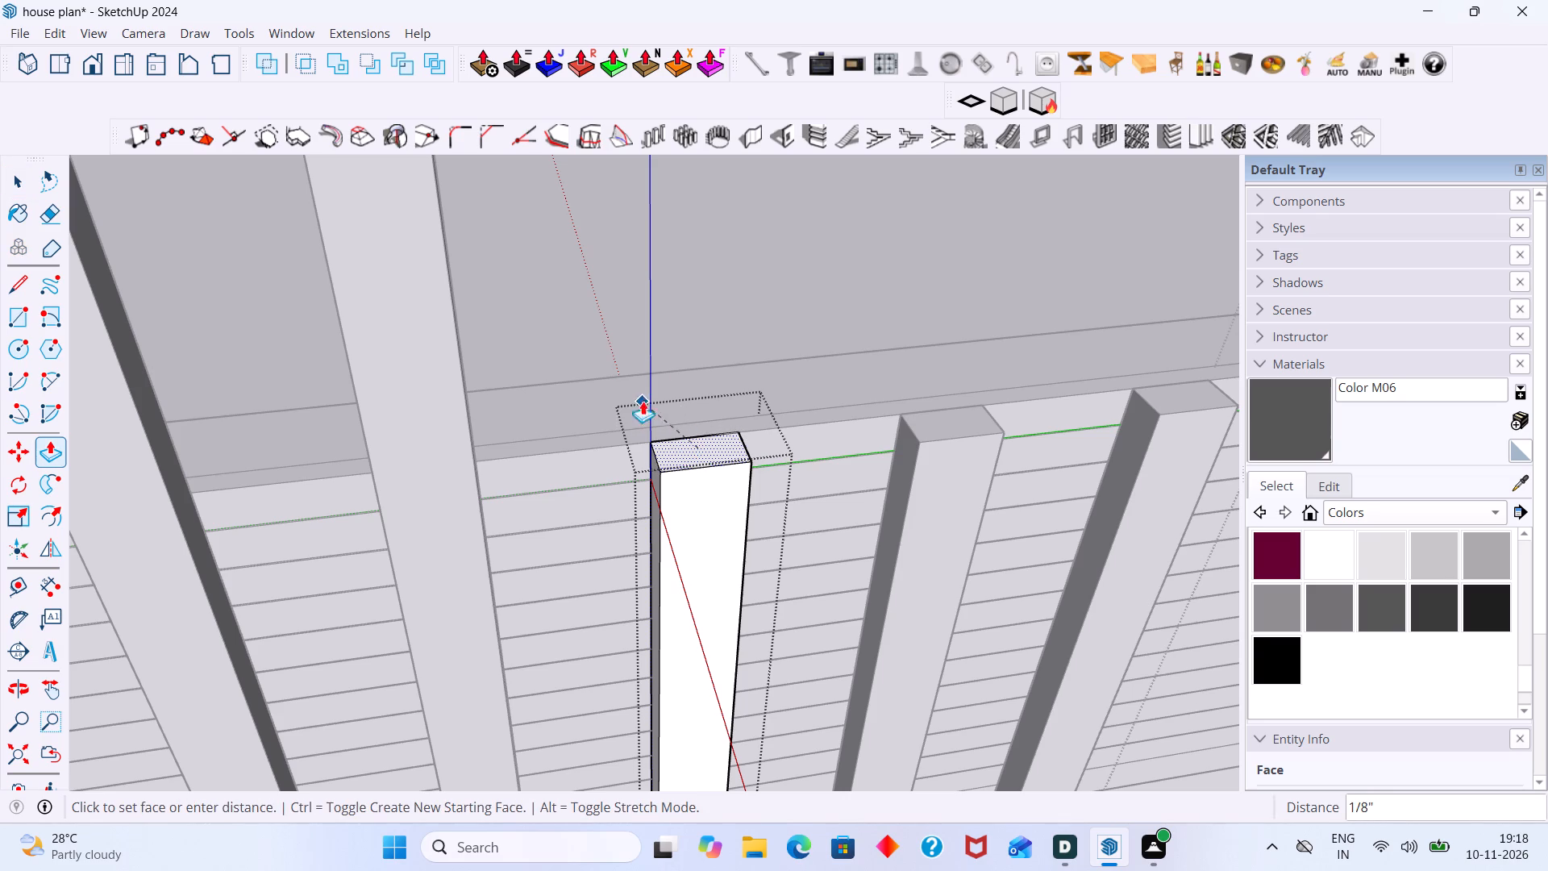
pyautogui.scroll(-7, 632, 328)
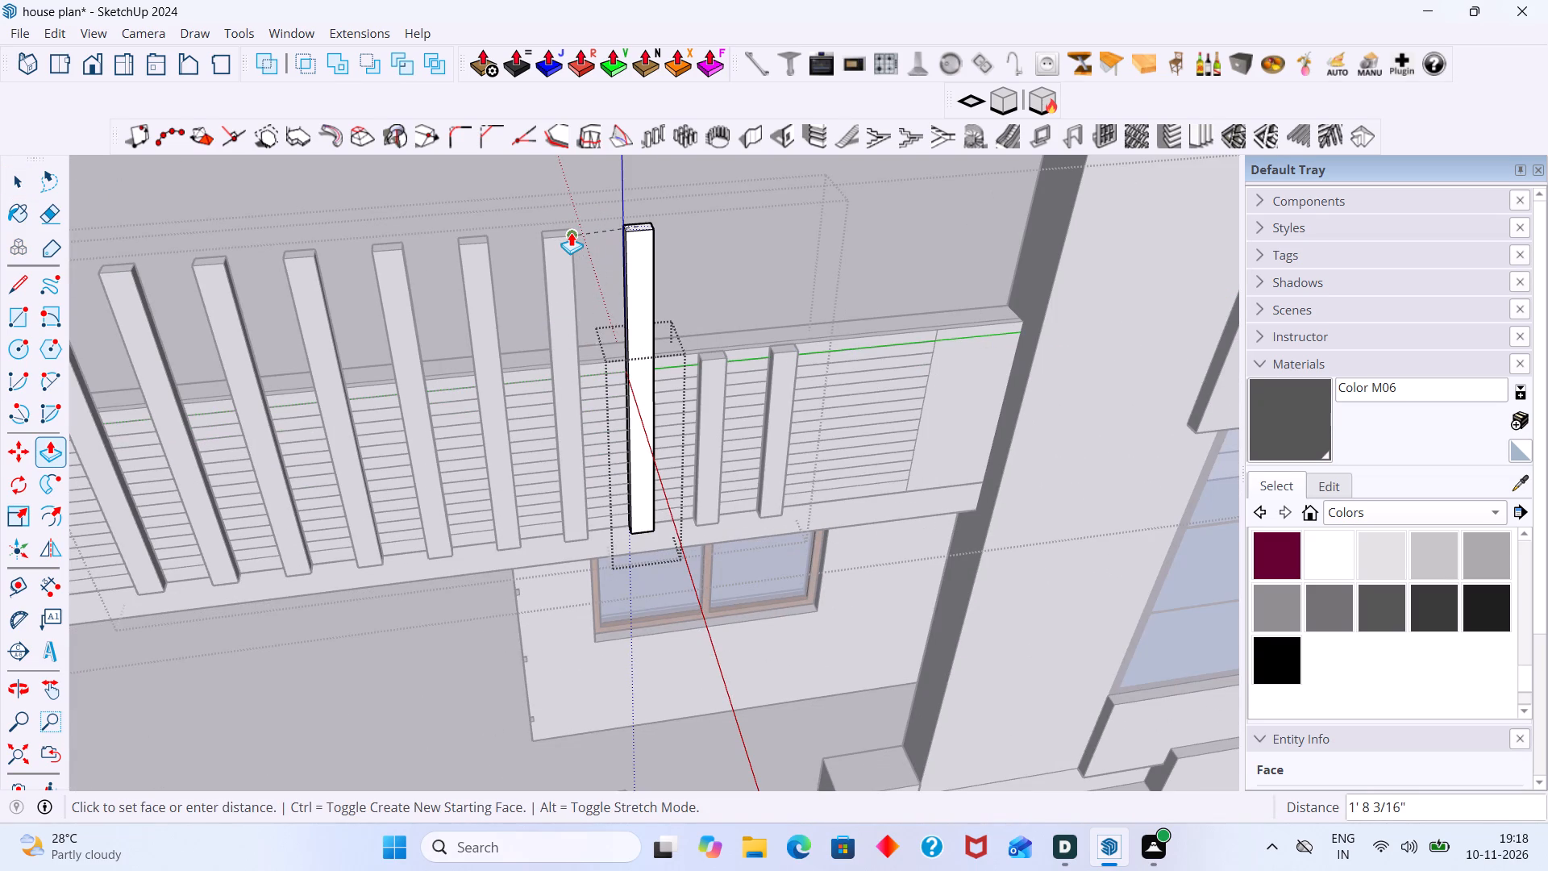
pyautogui.click(571, 232)
pyautogui.press('space')
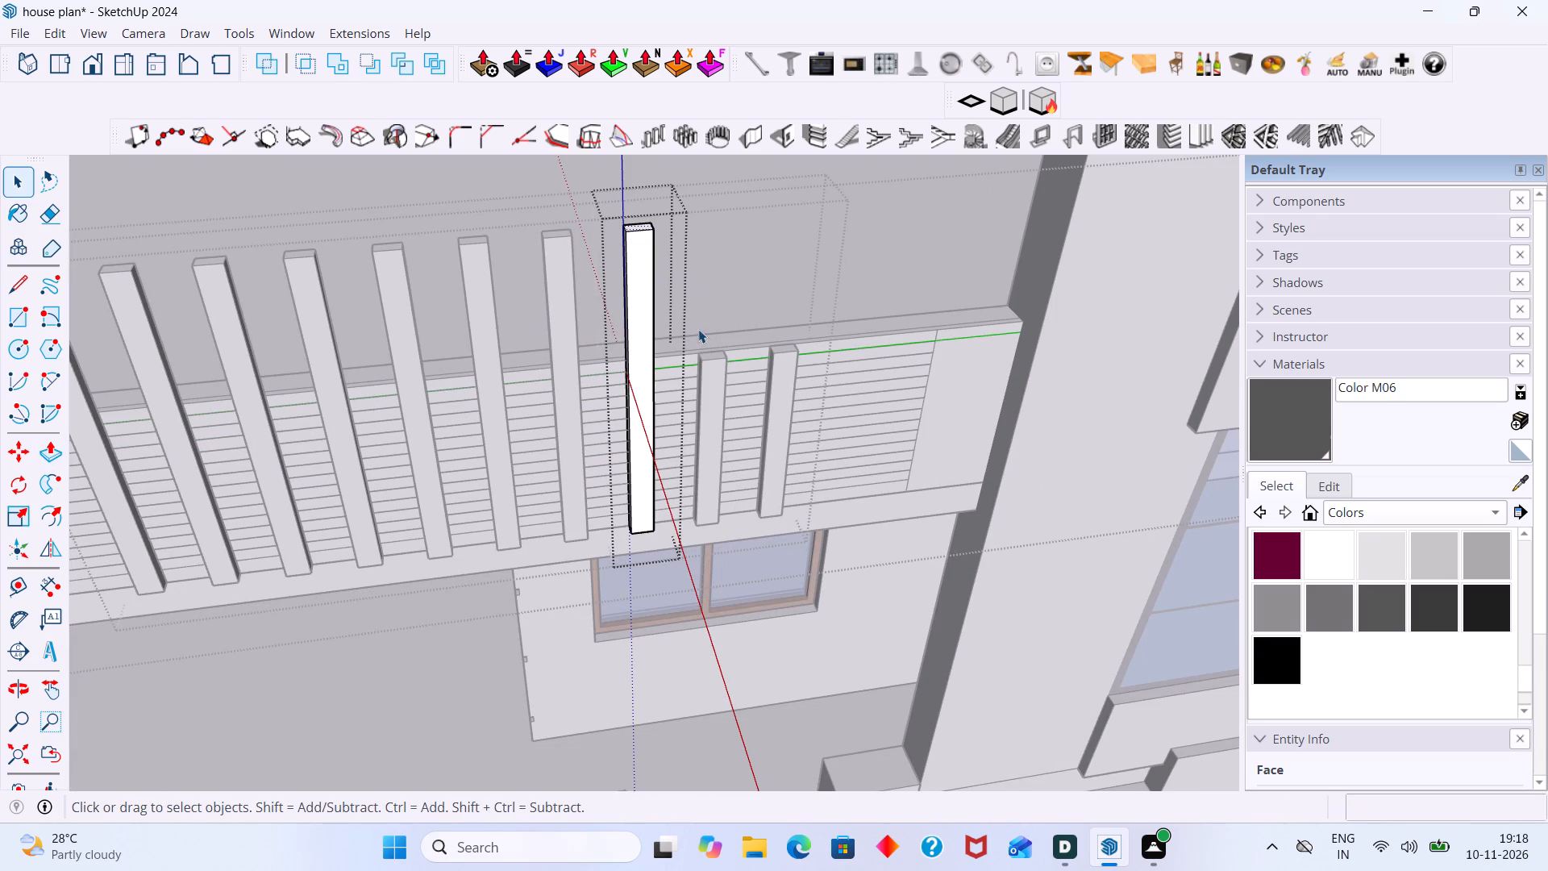
# Extend the top of the ninth vertical bar, beside the raised eighth one, upward by the same push/pull distance.
pyautogui.scroll(2, 700, 331)
pyautogui.click(725, 352)
pyautogui.scroll(8, 722, 368)
pyautogui.click(702, 361)
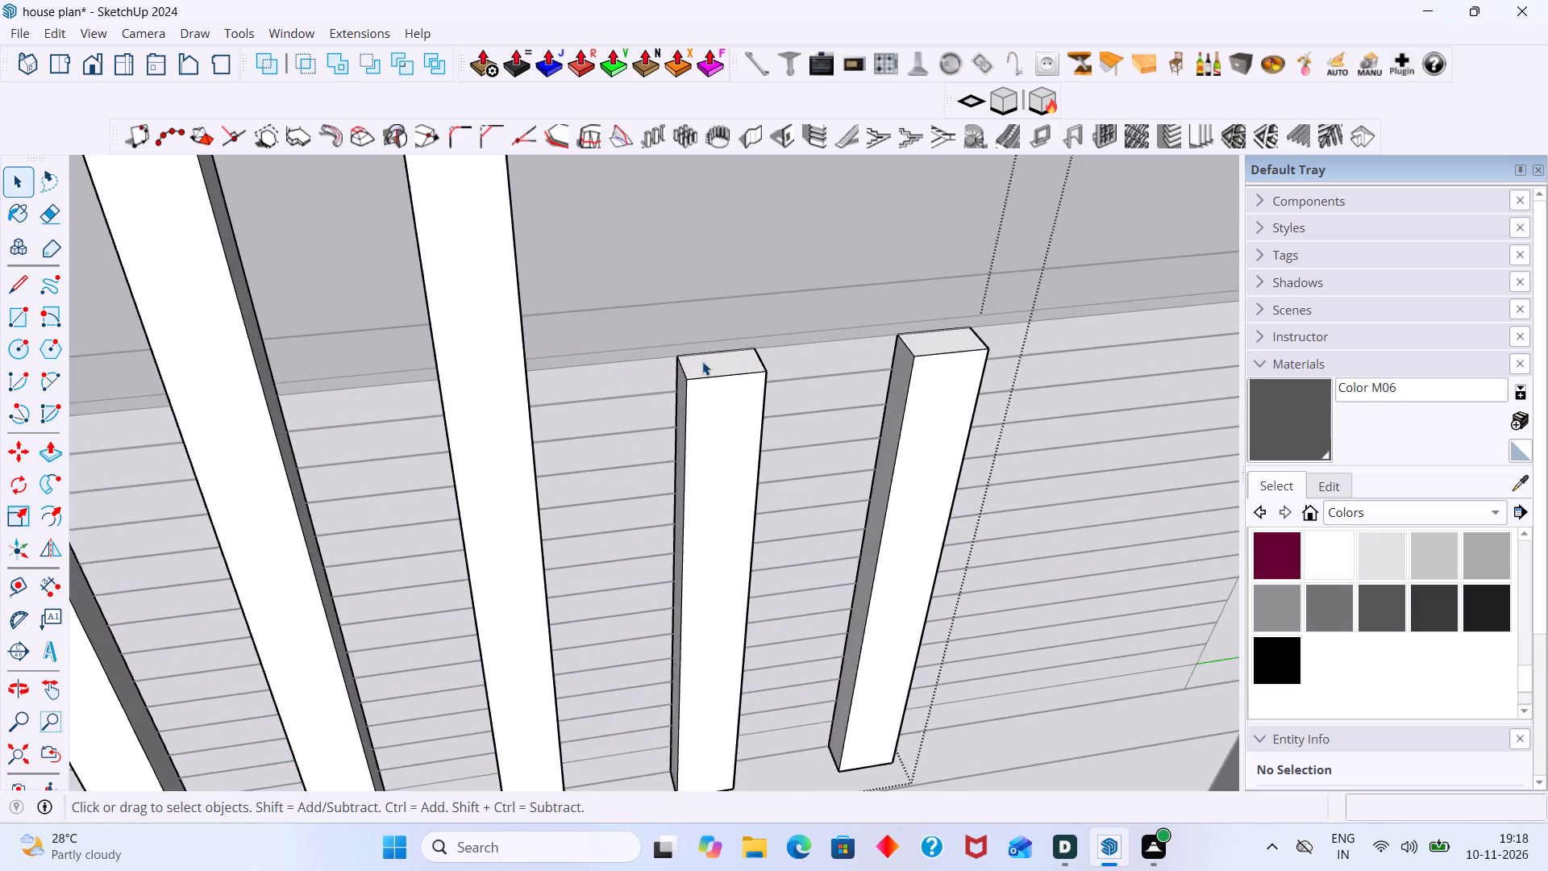
pyautogui.scroll(2, 702, 361)
pyautogui.doubleClick(702, 361)
pyautogui.click(701, 366)
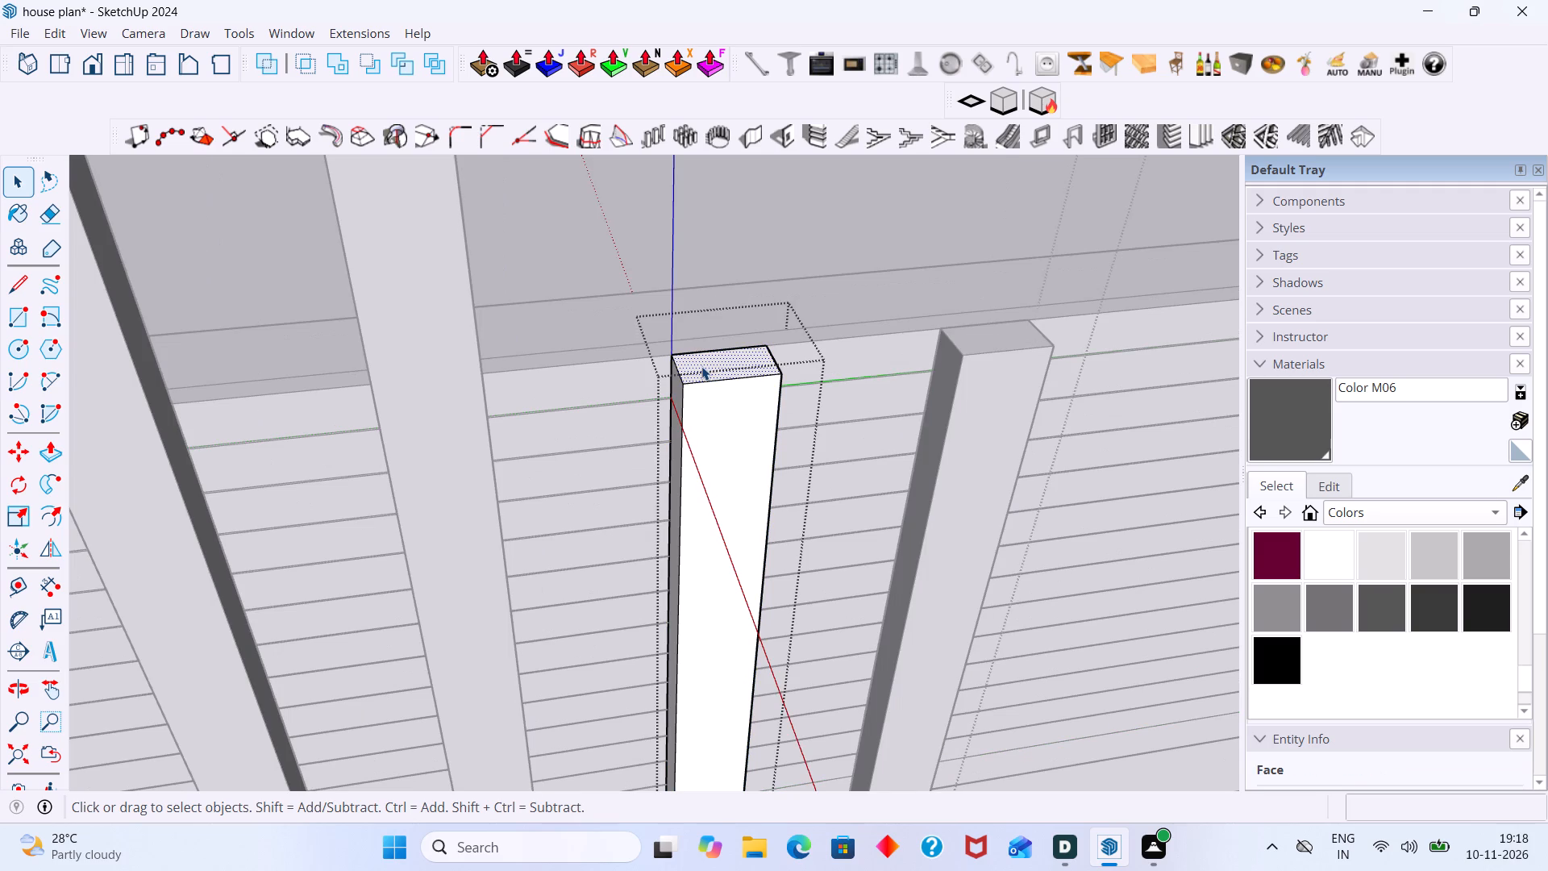
pyautogui.press('p')
pyautogui.doubleClick(701, 366)
pyautogui.scroll(-9, 704, 367)
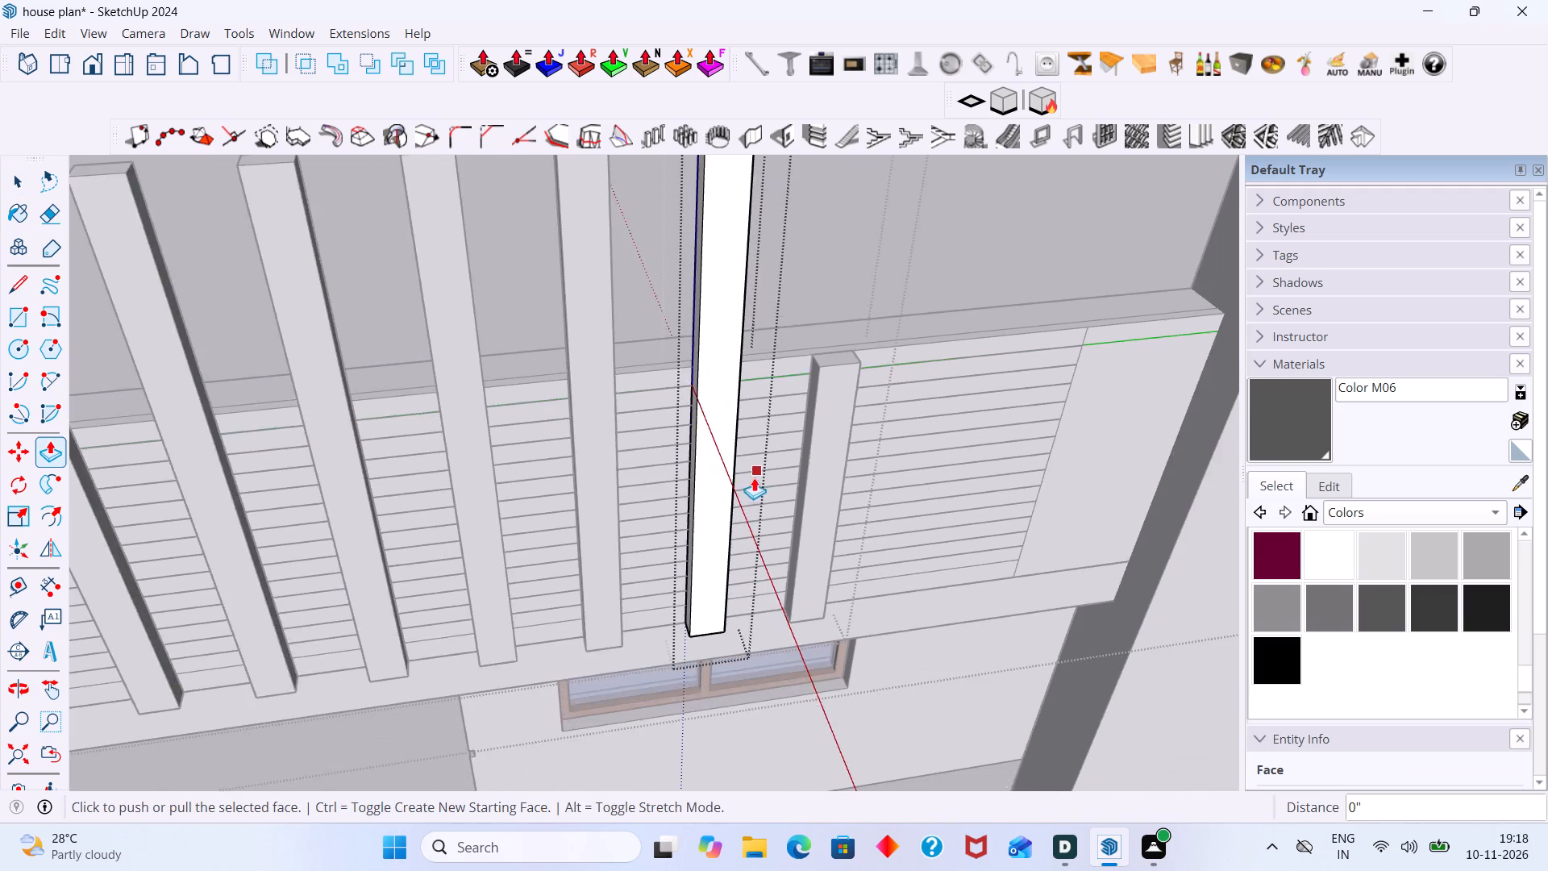
pyautogui.scroll(-4, 754, 477)
pyautogui.press('space')
# Extend the top of the tenth vertical bar, nearest the tower, upward by the same push/pull distance.
pyautogui.scroll(5, 818, 438)
pyautogui.click(792, 402)
pyautogui.scroll(5, 789, 380)
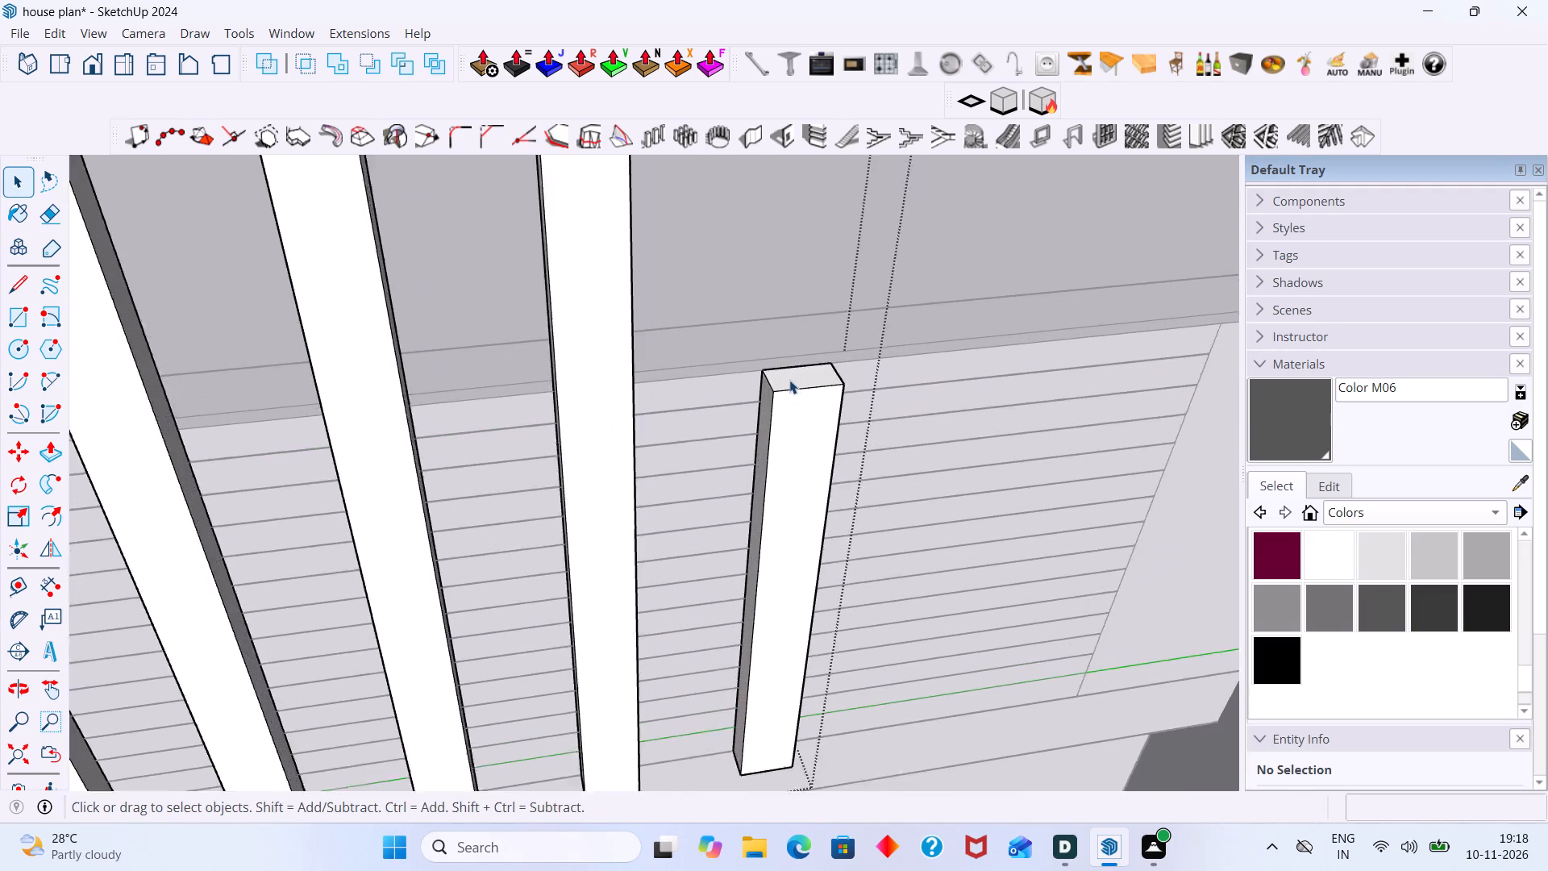
pyautogui.scroll(1, 789, 380)
pyautogui.click(789, 380)
pyautogui.scroll(3, 789, 377)
pyautogui.doubleClick(785, 376)
pyautogui.click(785, 376)
pyautogui.click(785, 376)
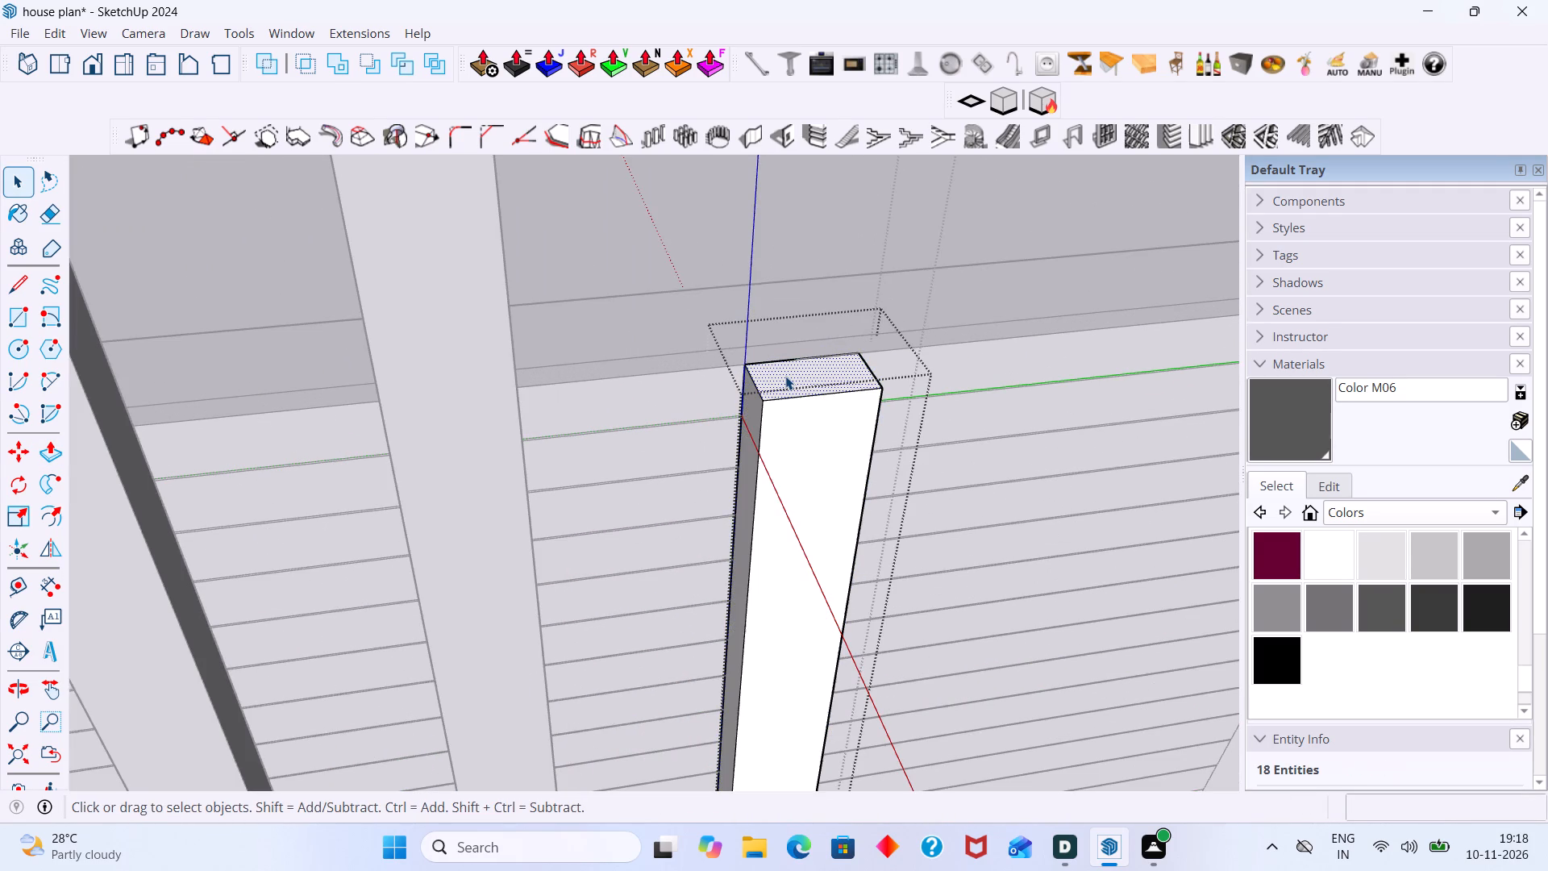
pyautogui.press('p')
pyautogui.doubleClick(782, 376)
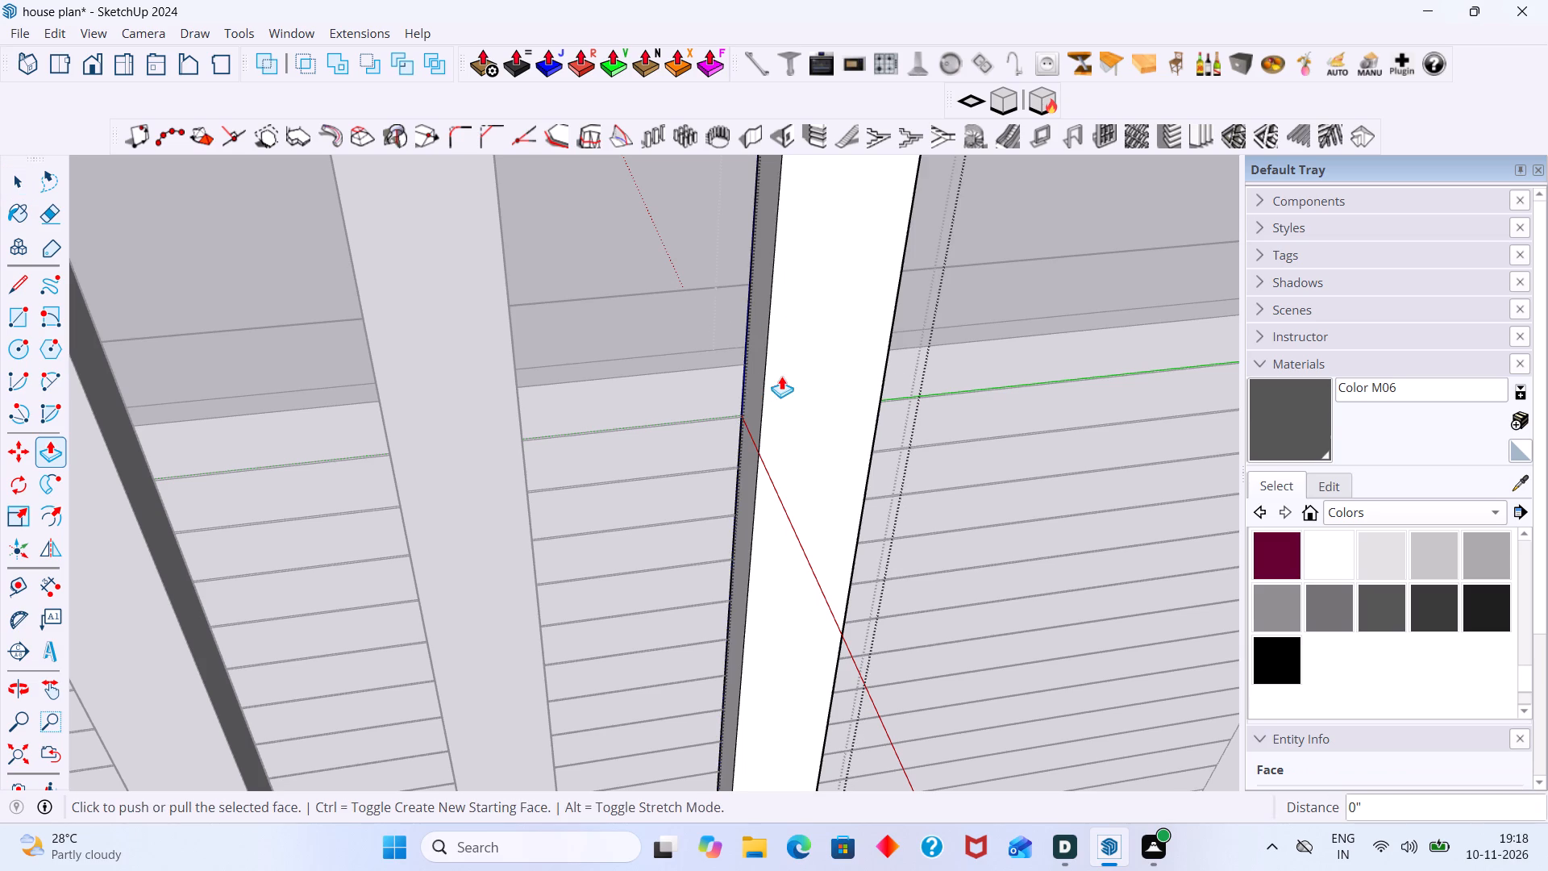
pyautogui.scroll(-15, 781, 376)
pyautogui.press('space')
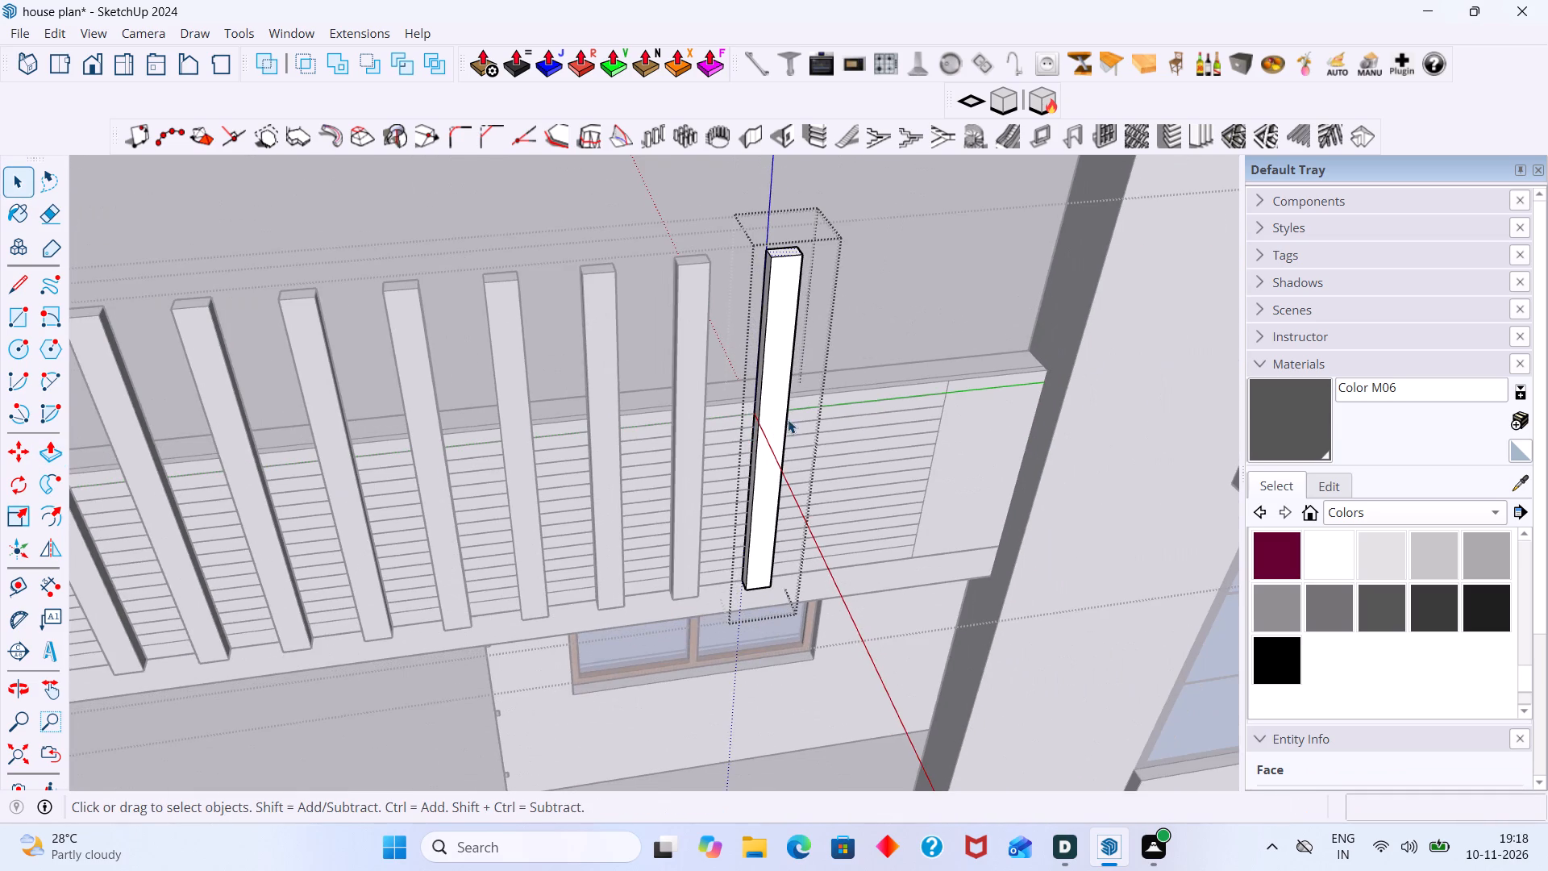
# Leave the vertical bar groups and examine the row of bars and the grooved parapet panel on the front facade.
pyautogui.scroll(-5, 777, 444)
pyautogui.click(489, 671)
pyautogui.scroll(-2, 464, 617)
pyautogui.moveTo(504, 550); pyautogui.dragTo(533, 477, button='middle')
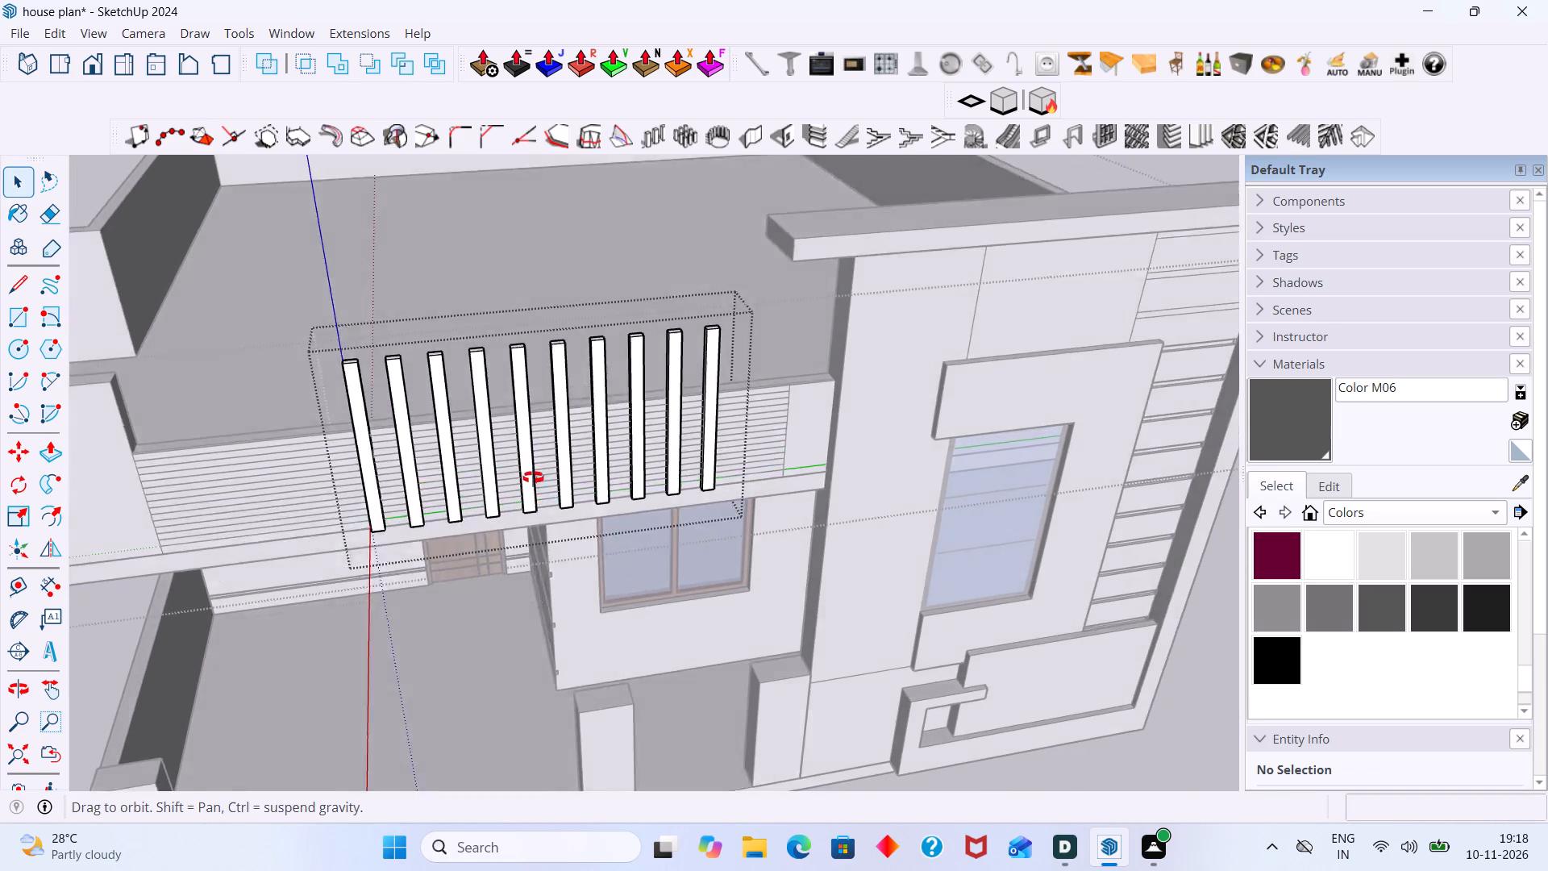
pyautogui.moveTo(533, 477); pyautogui.dragTo(540, 465, button='middle')
pyautogui.click(476, 641)
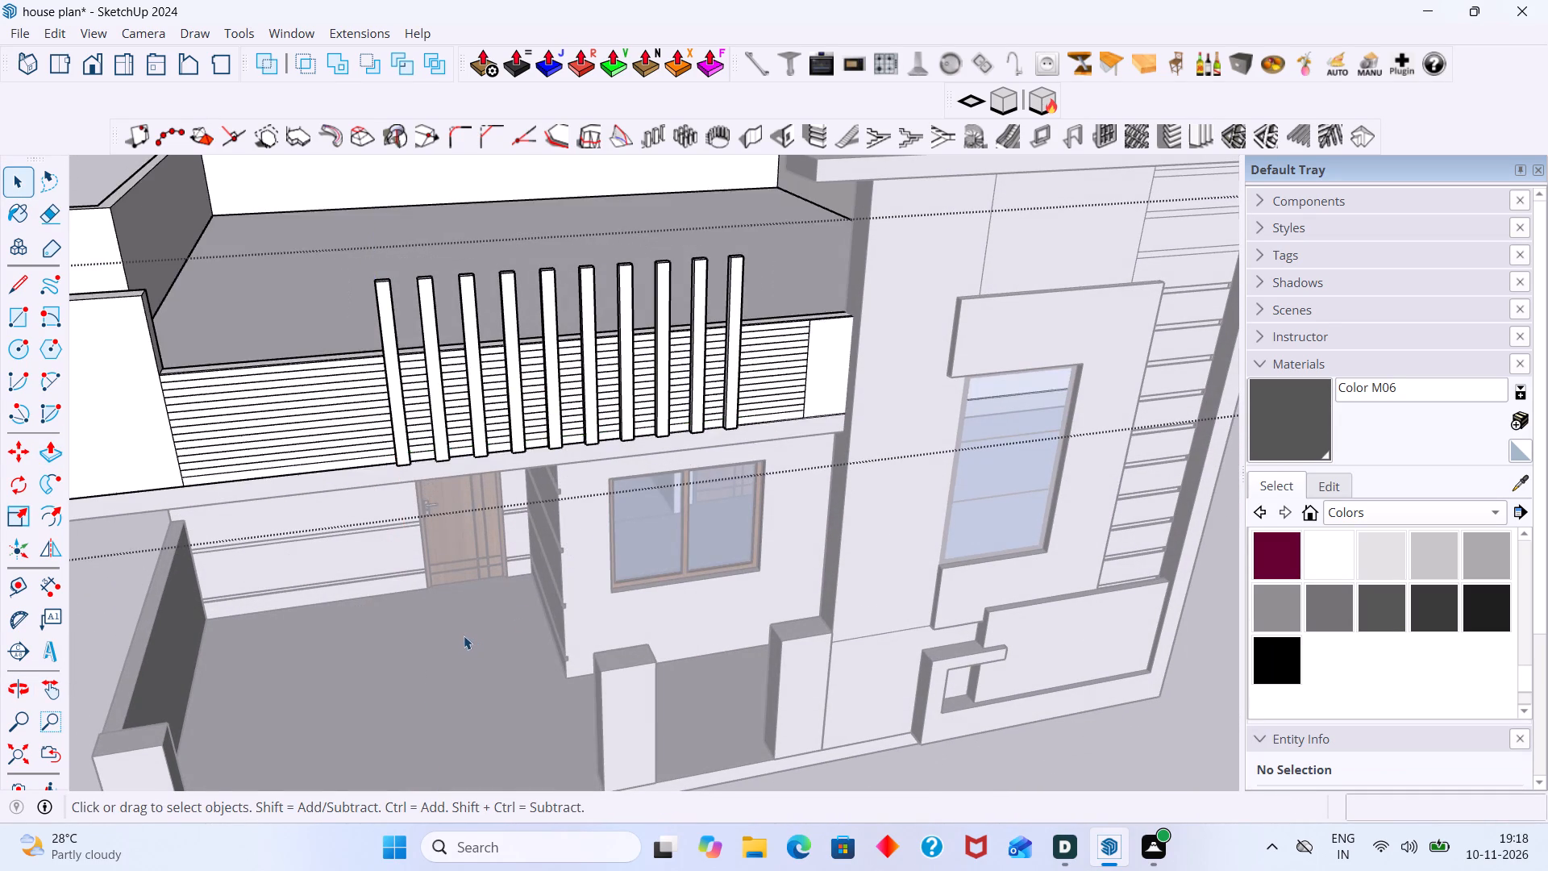
pyautogui.scroll(-4, 463, 636)
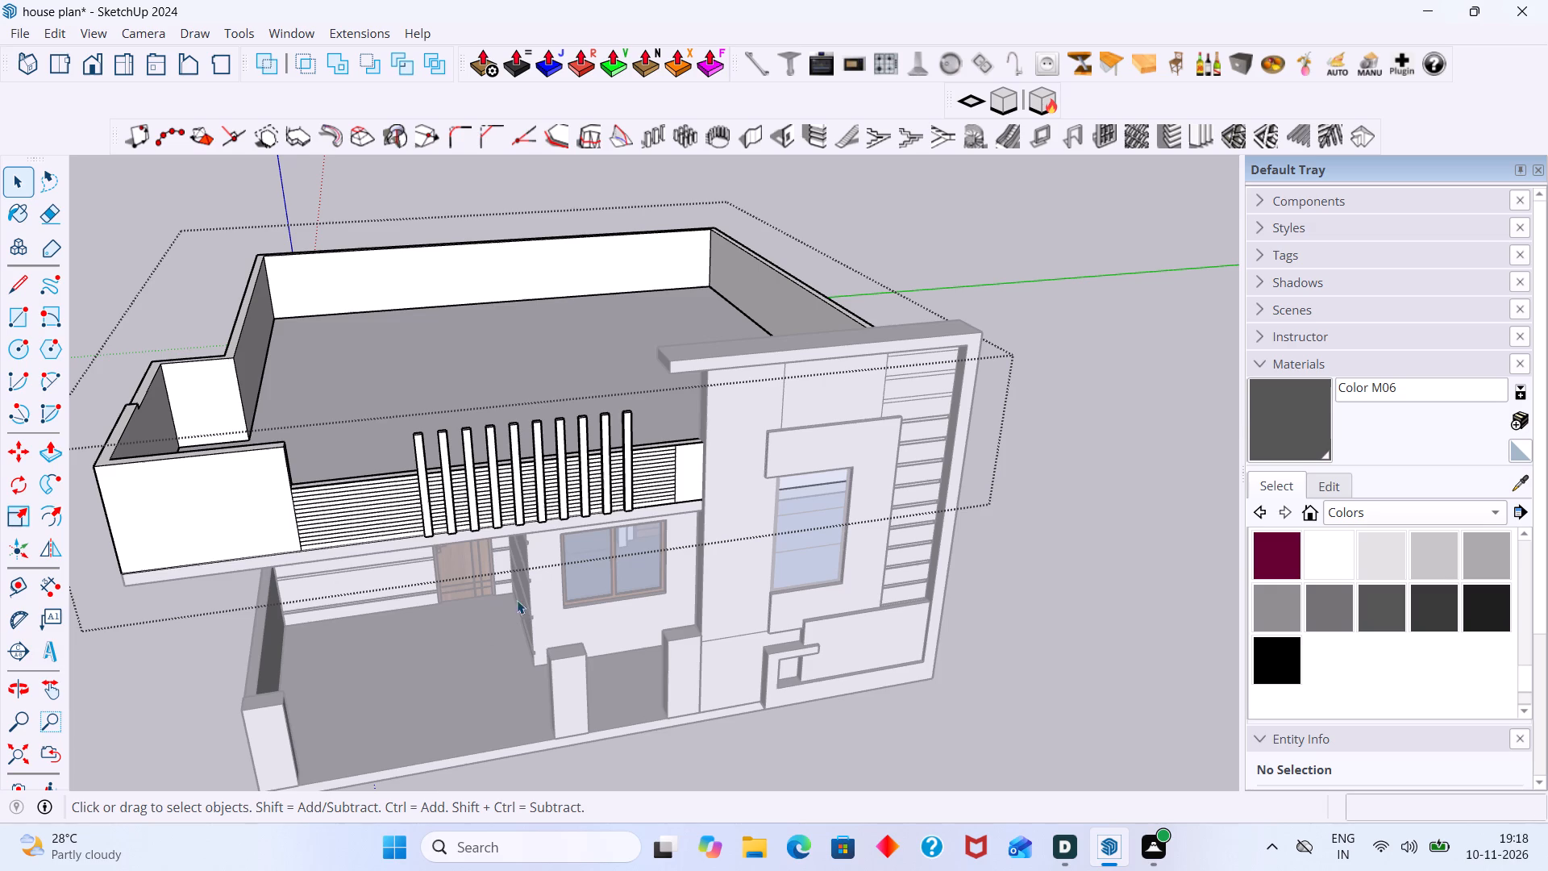
pyautogui.moveTo(520, 588); pyautogui.dragTo(663, 524, button='middle')
pyautogui.moveTo(607, 498); pyautogui.dragTo(465, 544, button='middle')
pyautogui.scroll(5, 444, 504)
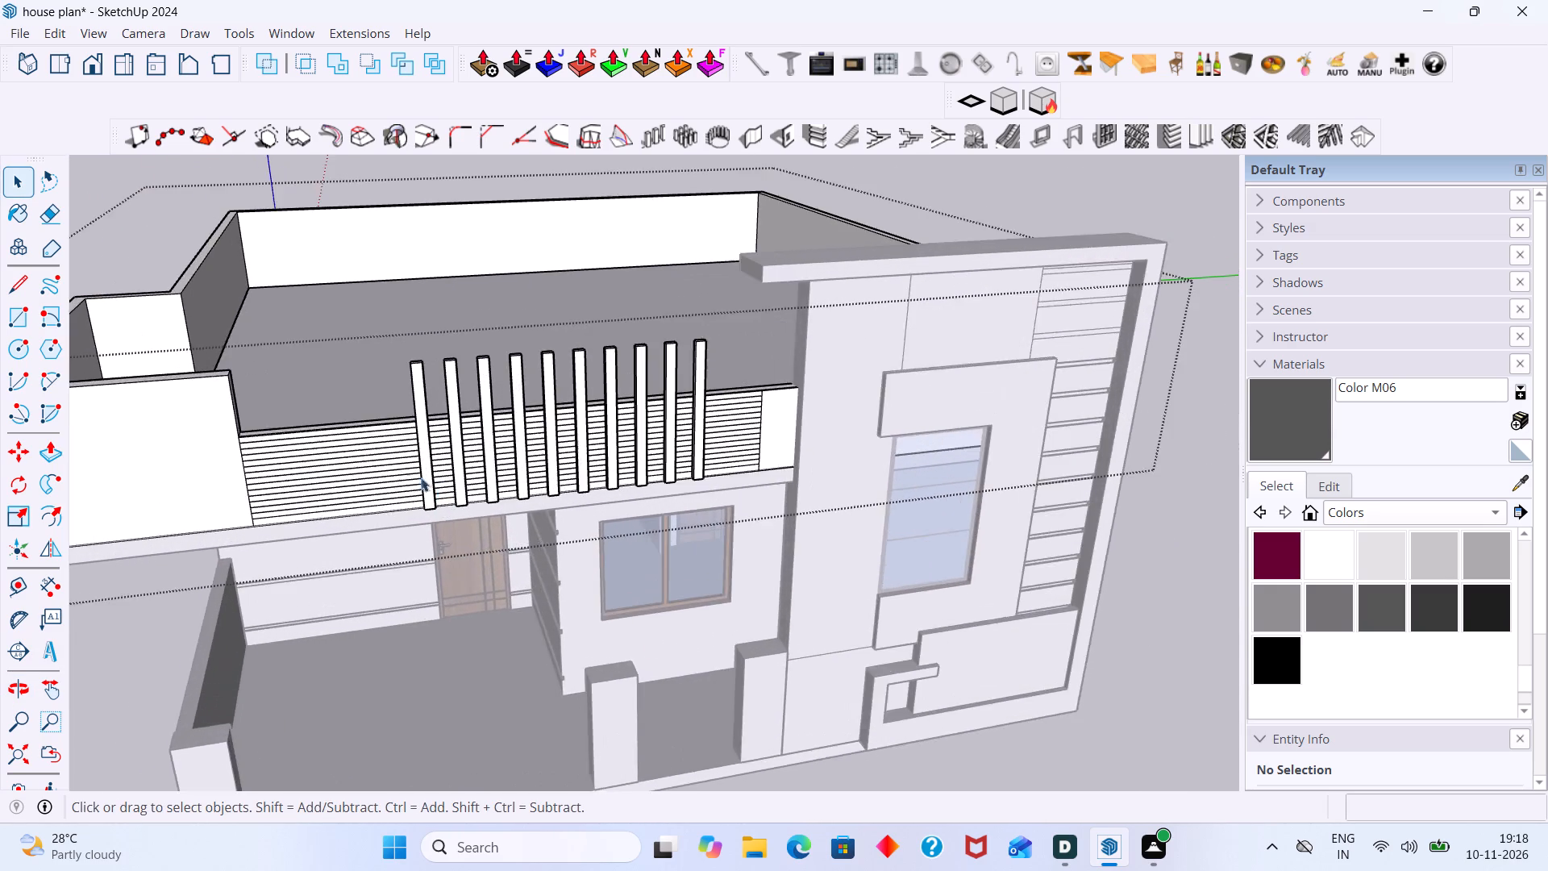
pyautogui.scroll(5, 421, 477)
pyautogui.click(378, 461)
pyautogui.scroll(-6, 382, 468)
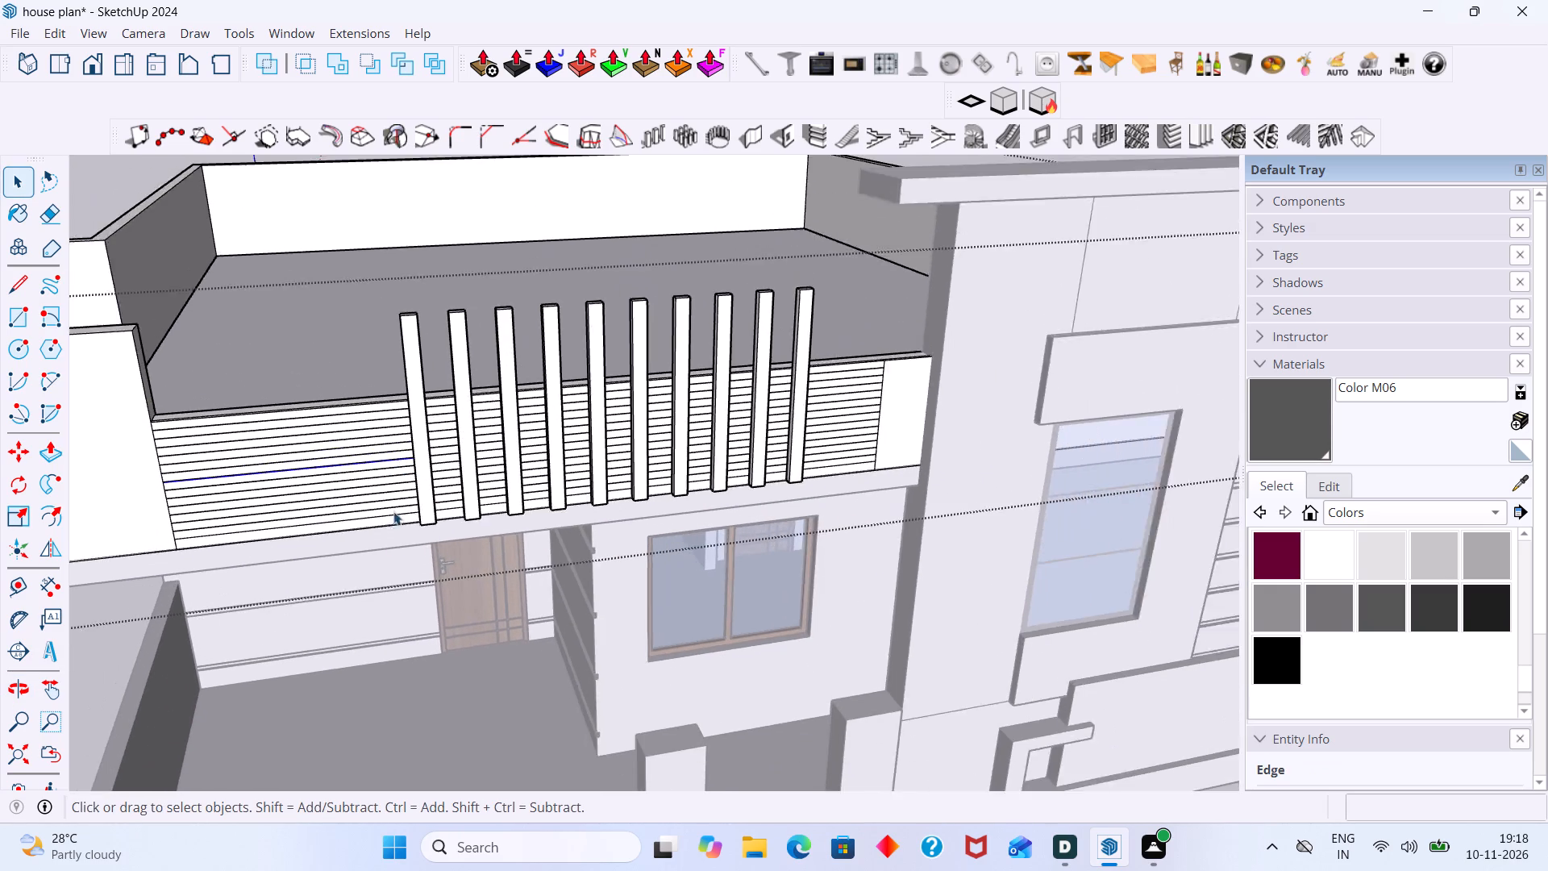
# Examine the vertical bars, the grooved parapet panel and the tower on the front facade from several angles.
pyautogui.click(493, 775)
pyautogui.scroll(-6, 356, 591)
pyautogui.click(308, 523)
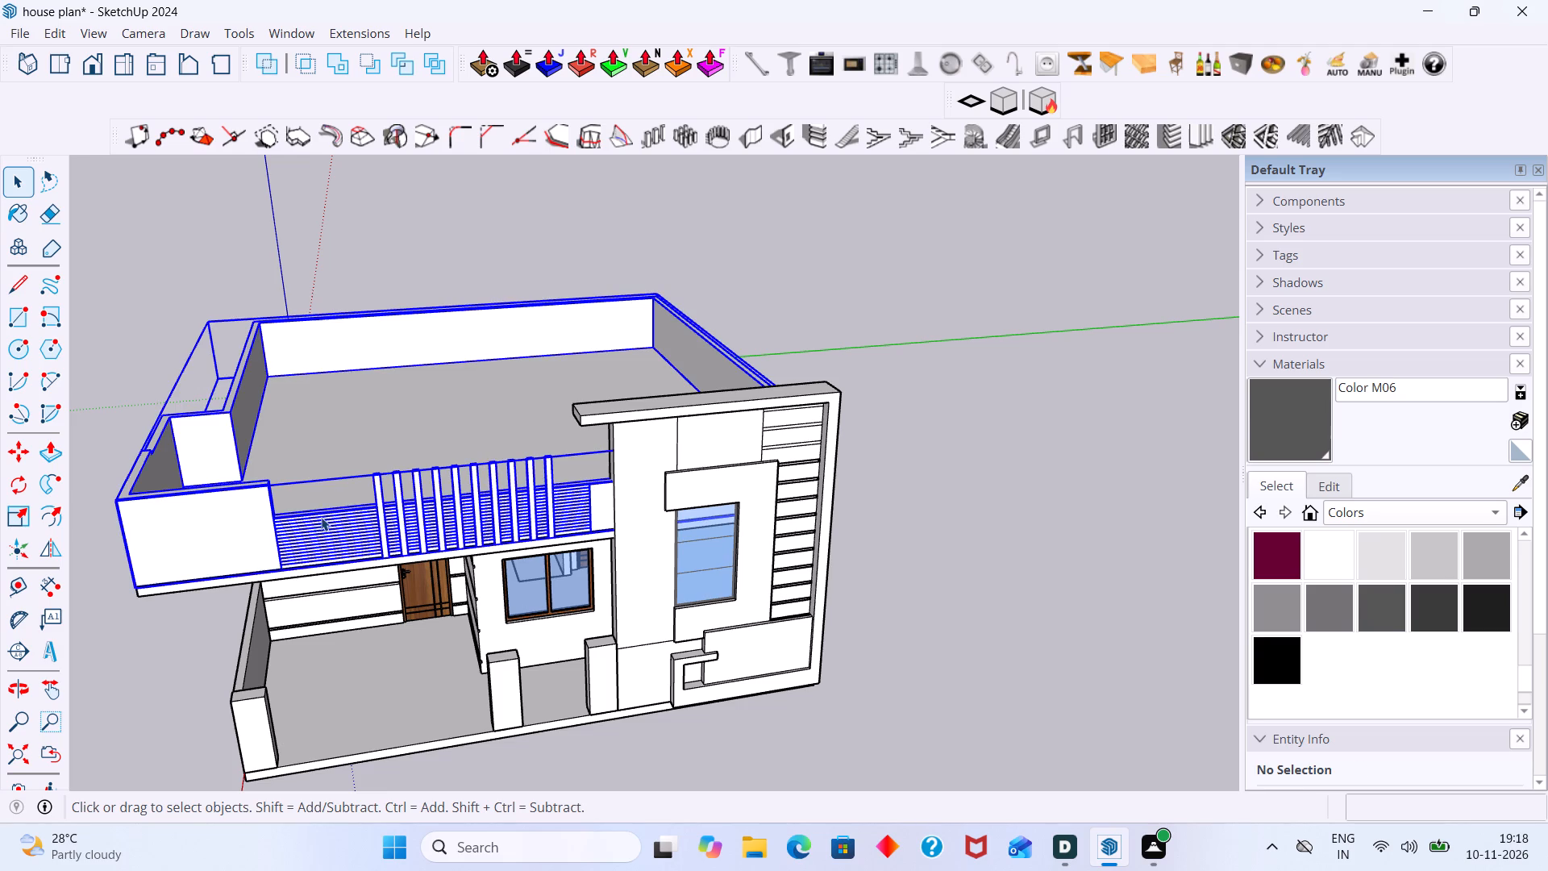
pyautogui.scroll(5, 336, 517)
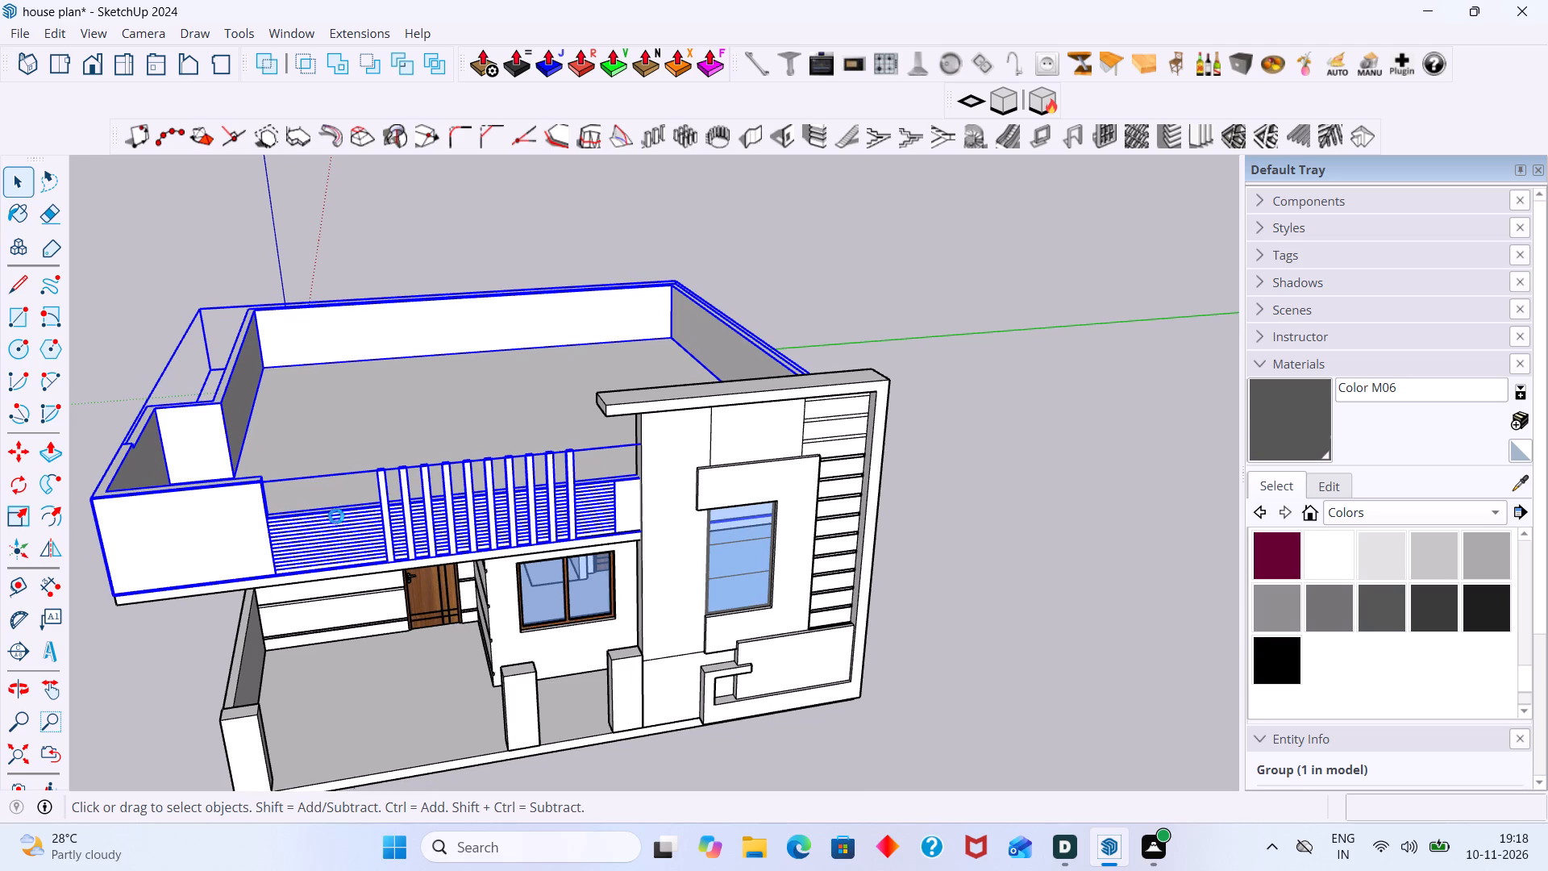
pyautogui.scroll(2, 377, 491)
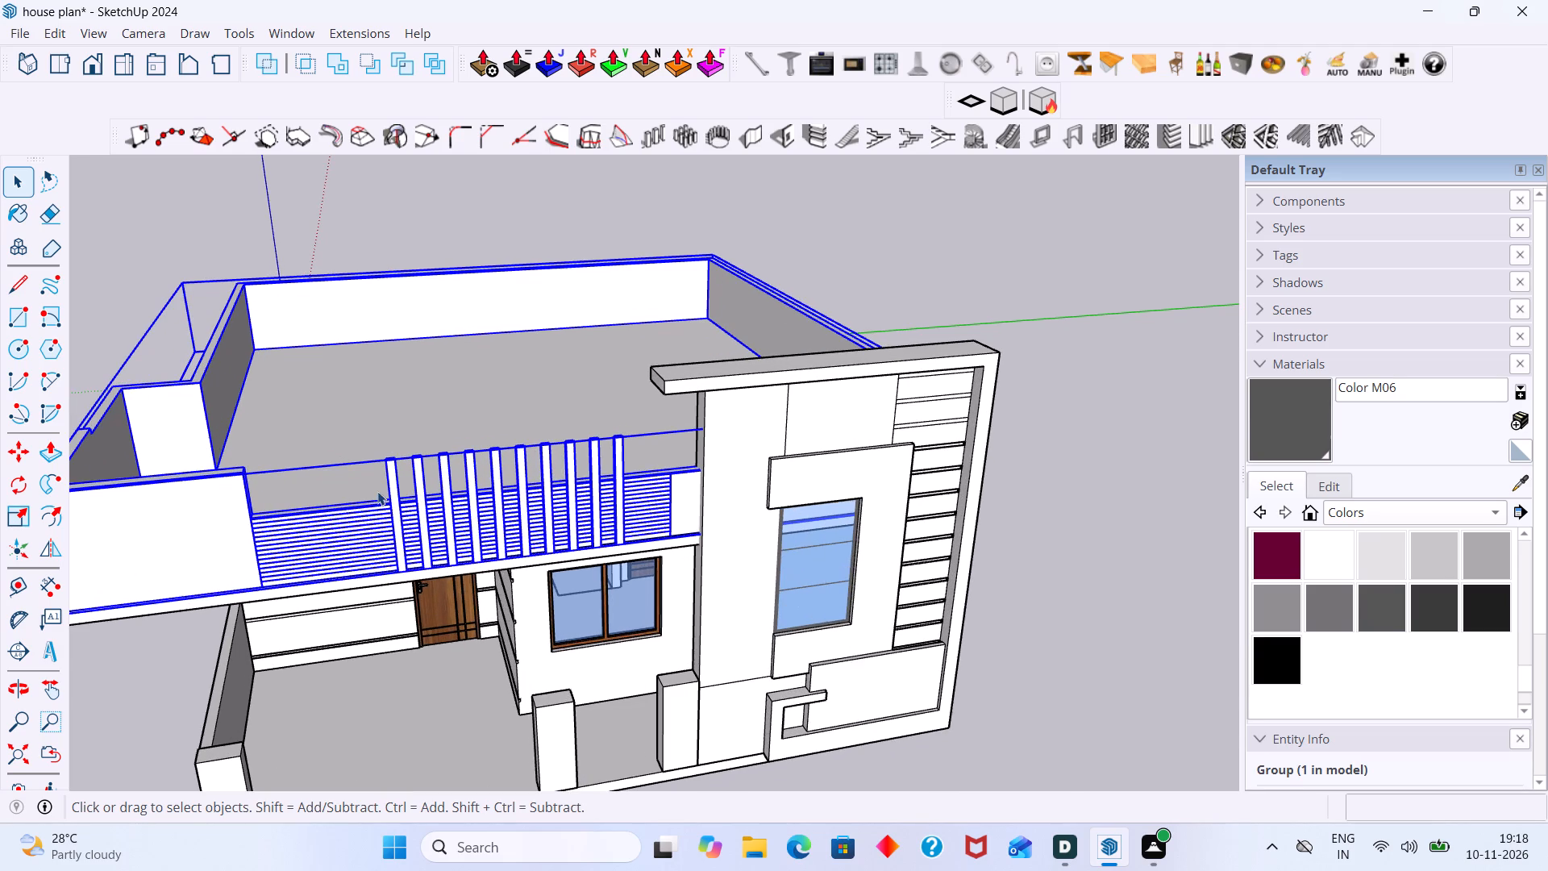
pyautogui.scroll(4, 377, 491)
pyautogui.moveTo(355, 512); pyautogui.dragTo(371, 510, button='middle')
pyautogui.scroll(2, 371, 524)
pyautogui.scroll(-6, 364, 531)
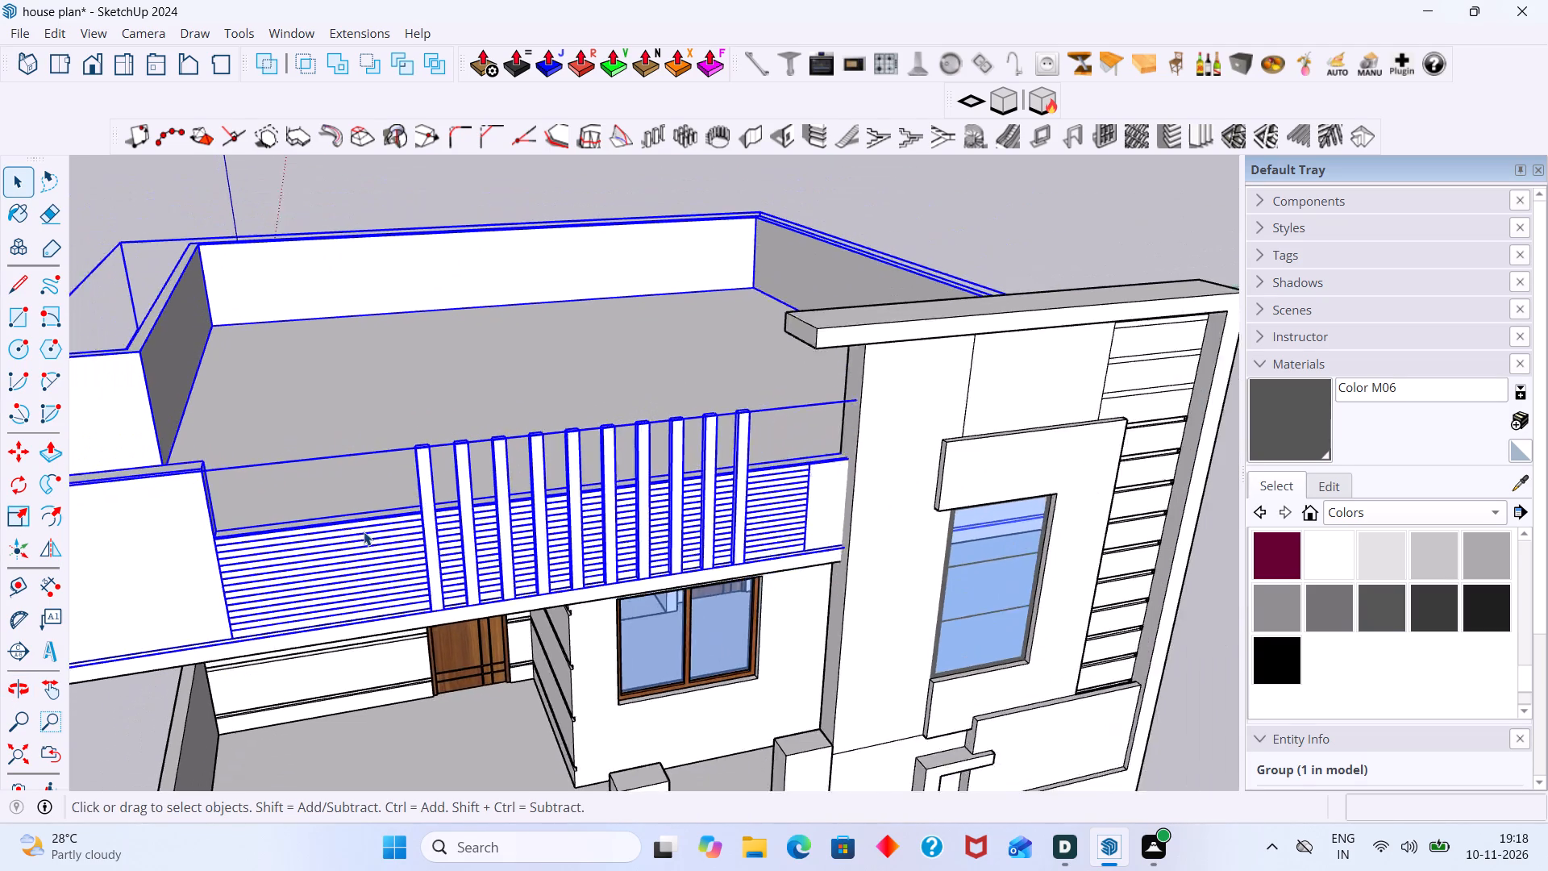
pyautogui.scroll(-5, 364, 531)
pyautogui.click(328, 551)
pyautogui.click(328, 551)
pyautogui.scroll(2, 327, 551)
pyautogui.click(323, 551)
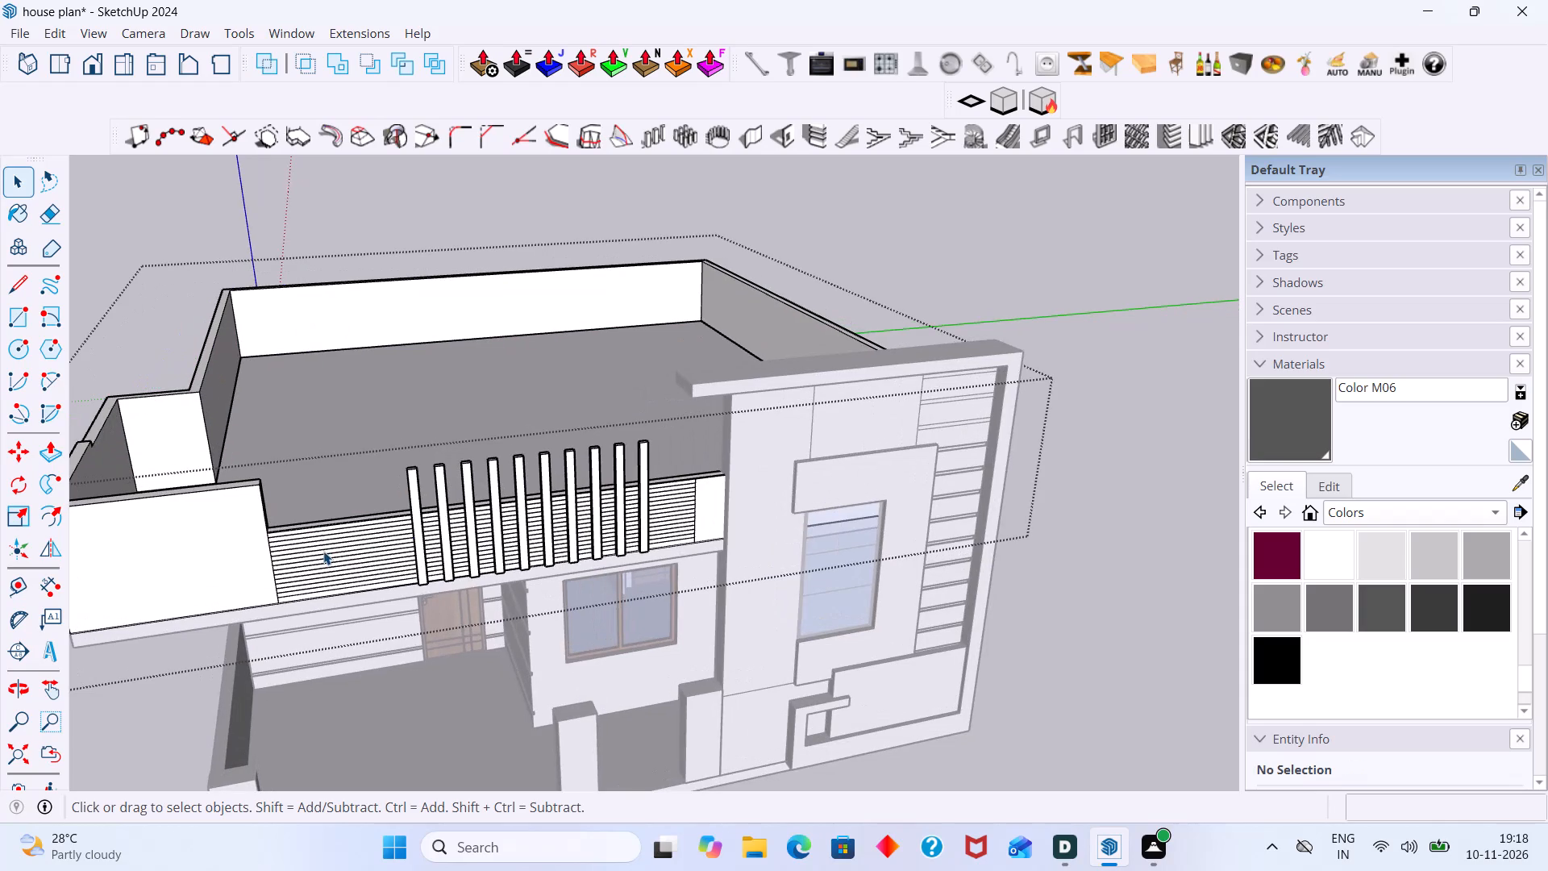
pyautogui.click(1106, 431)
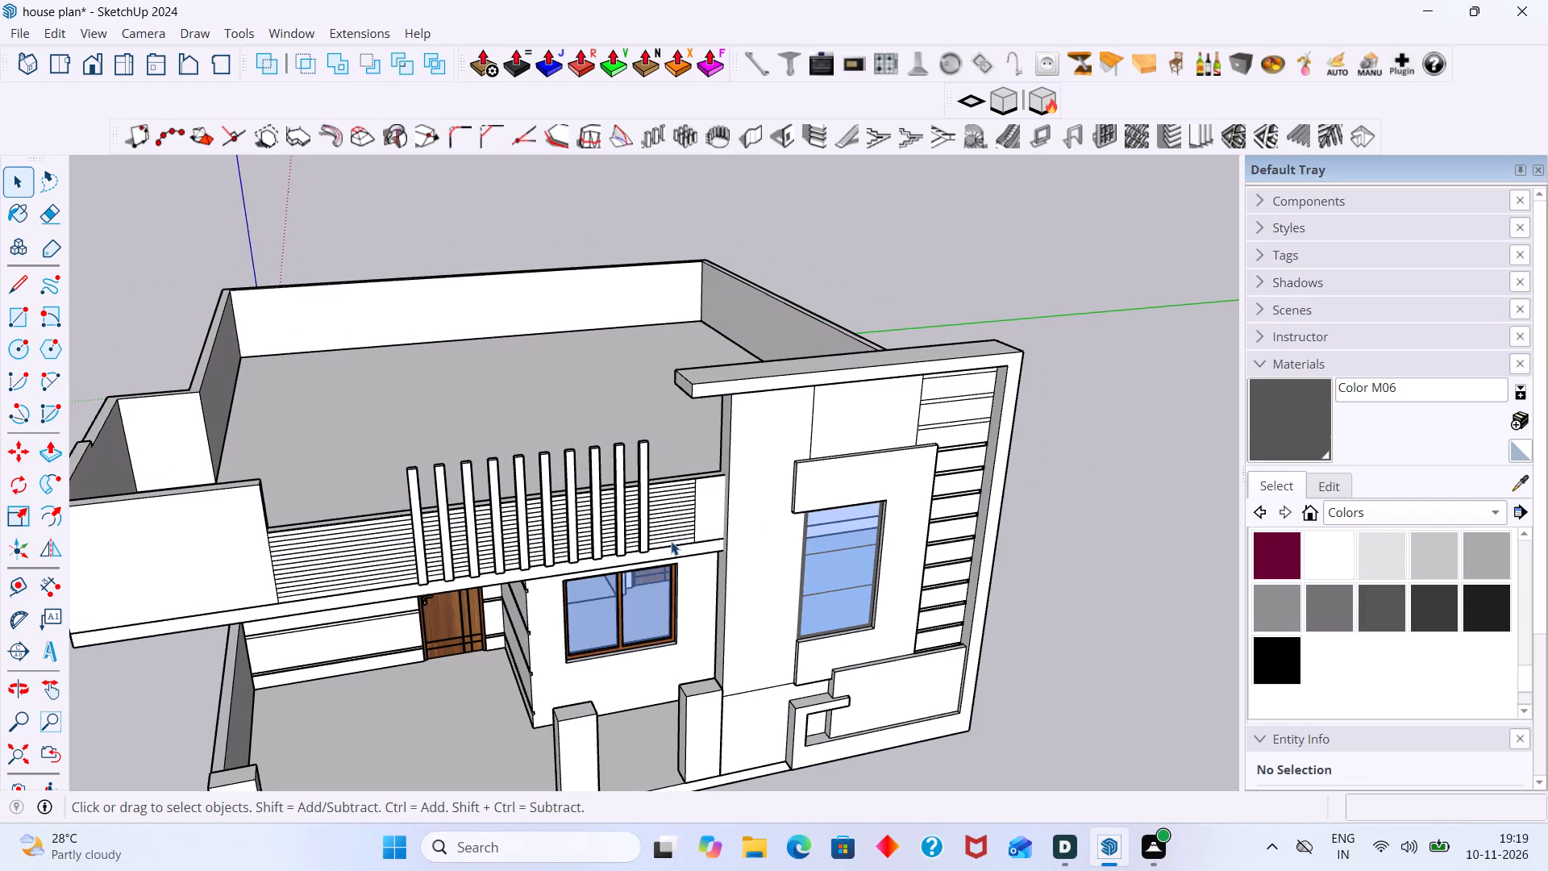
pyautogui.moveTo(663, 541); pyautogui.dragTo(626, 547, button='middle')
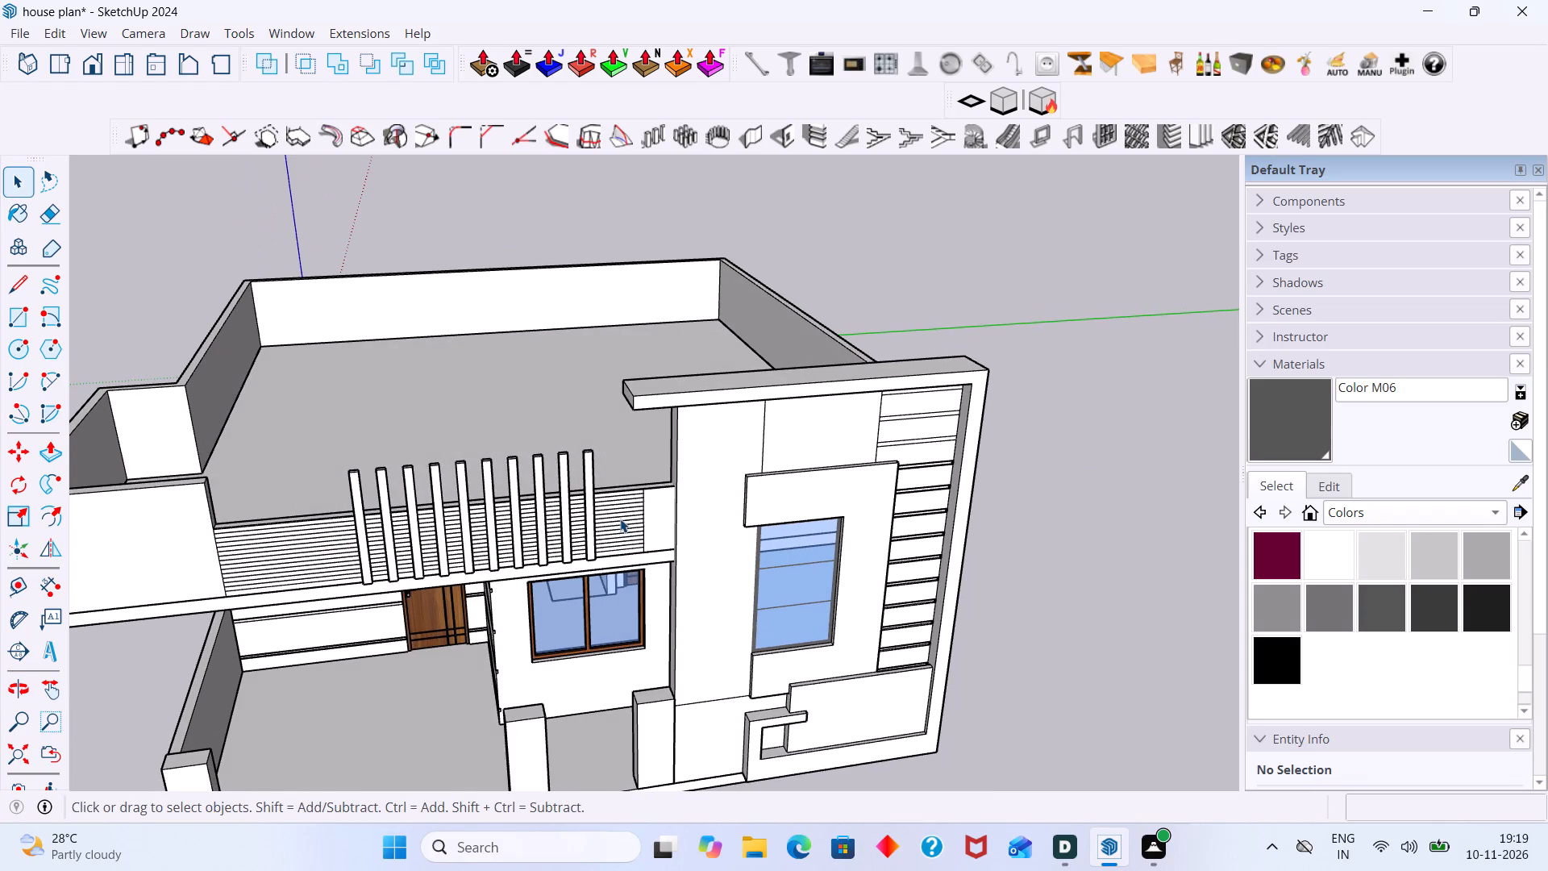
pyautogui.scroll(-5, 550, 593)
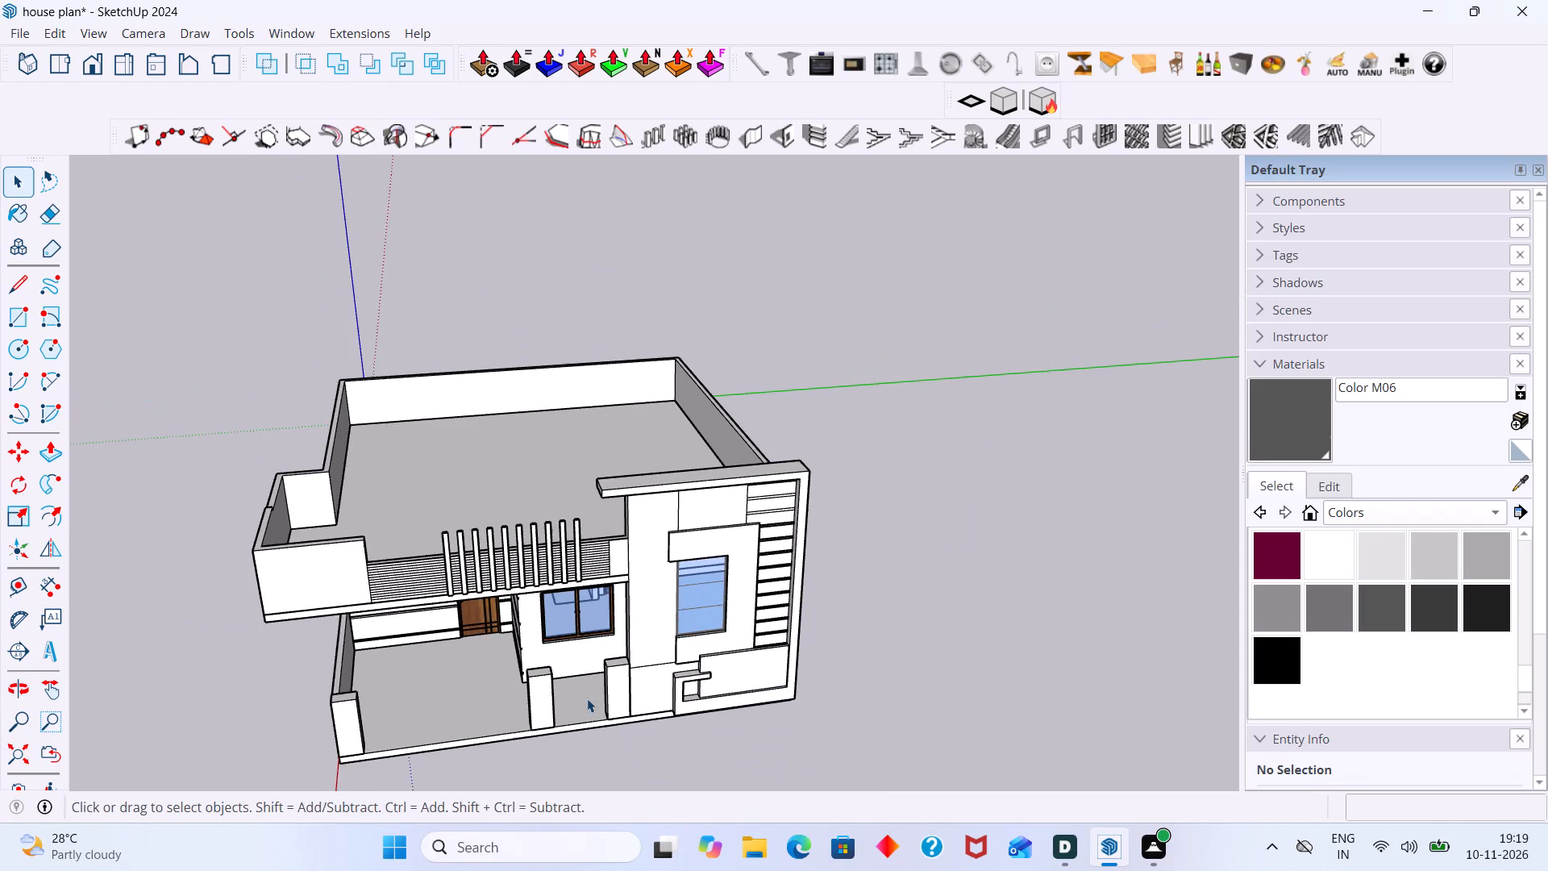
pyautogui.moveTo(587, 698); pyautogui.dragTo(558, 648, button='middle')
pyautogui.scroll(7, 717, 681)
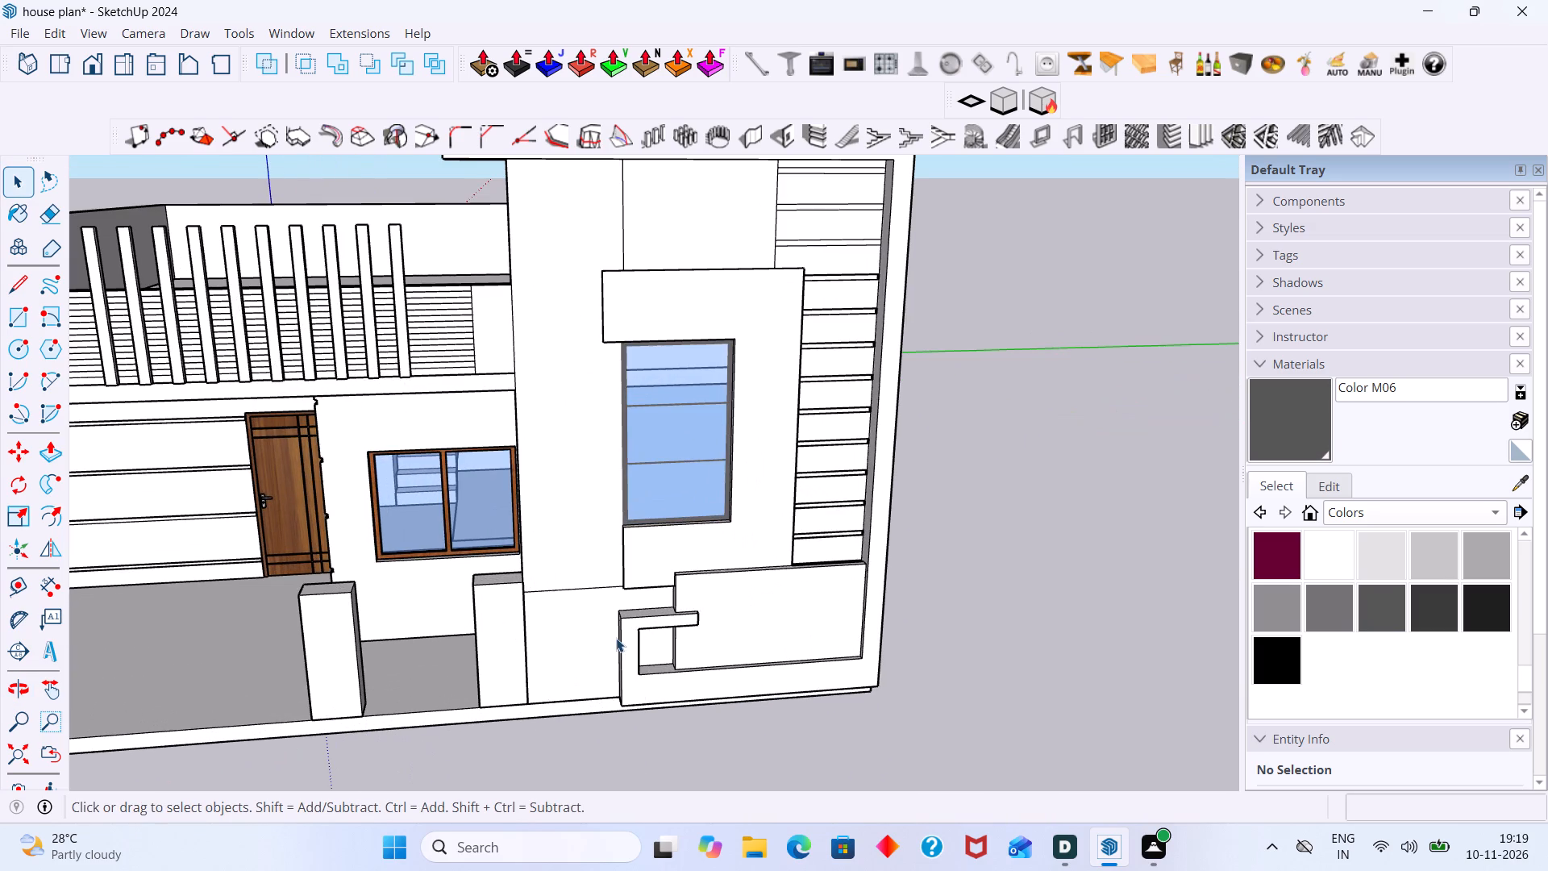
pyautogui.scroll(1, 485, 586)
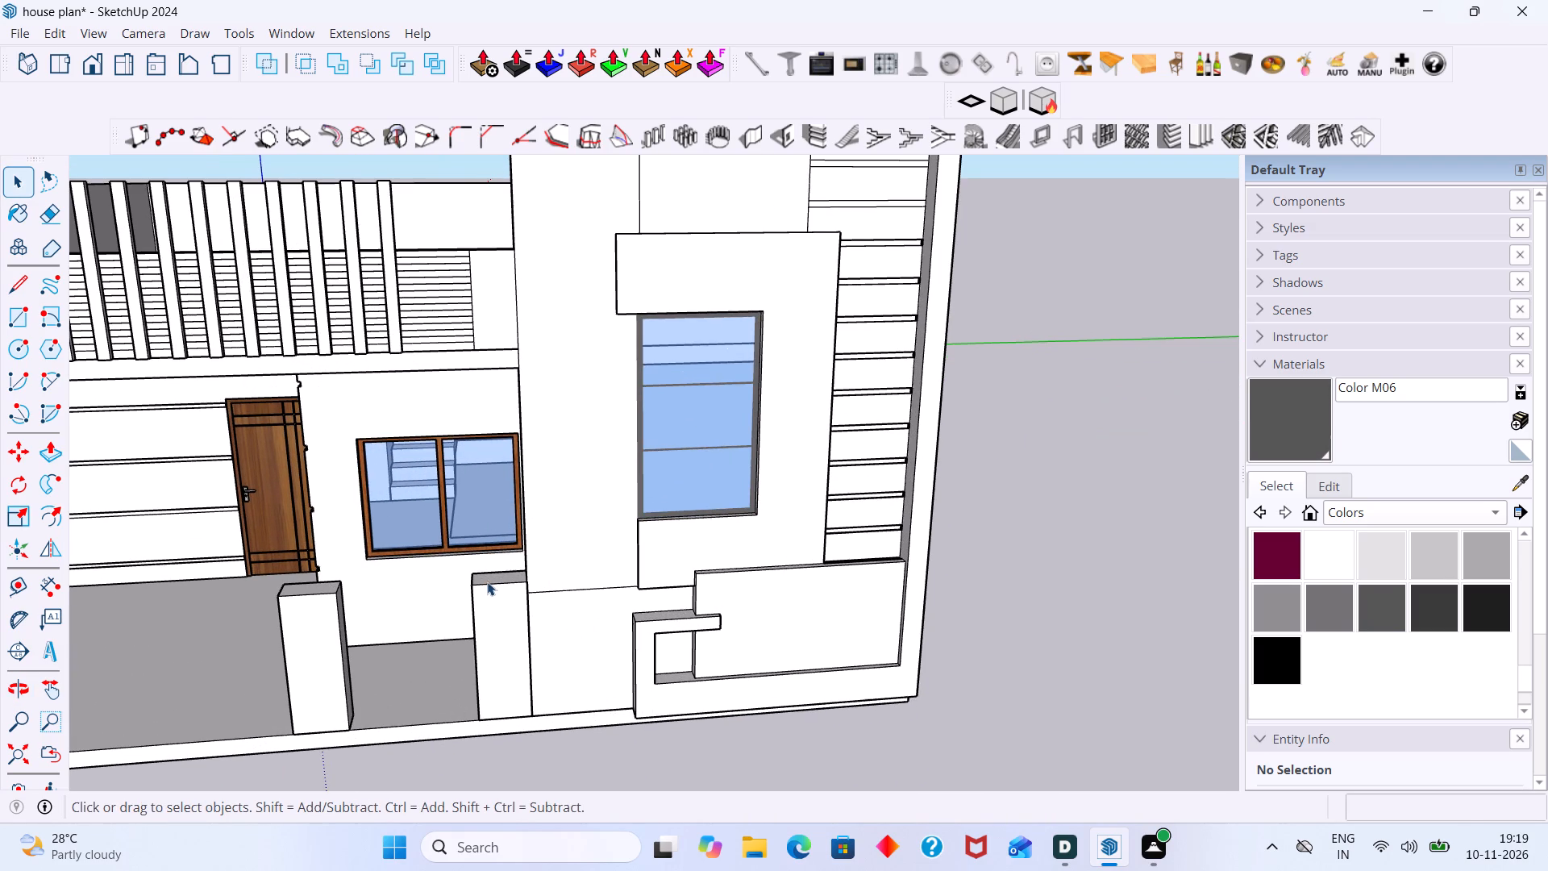
pyautogui.scroll(-6, 481, 581)
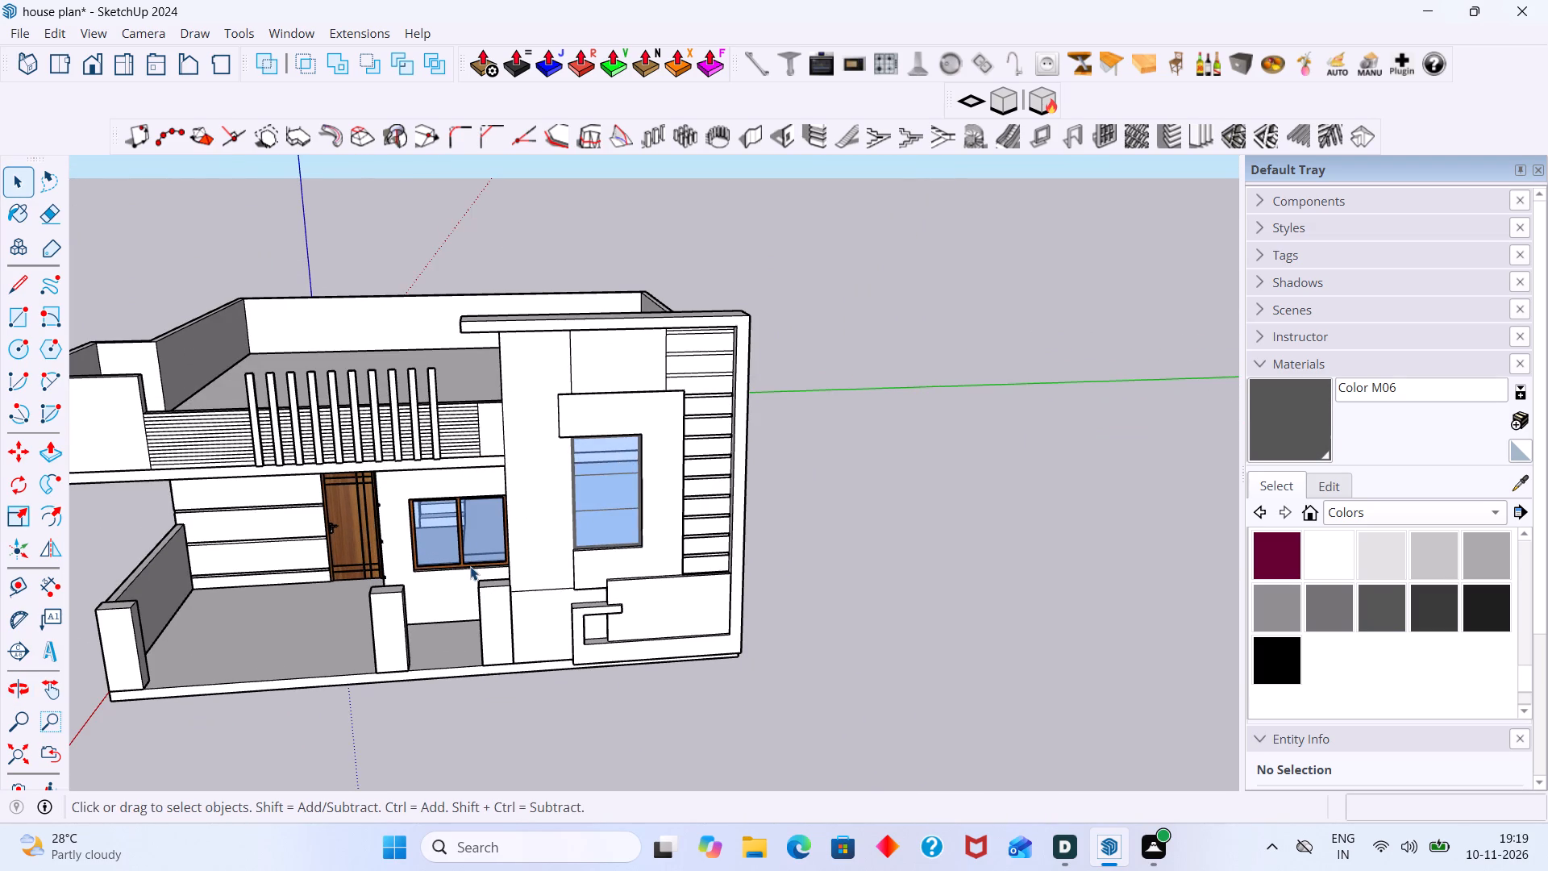
pyautogui.scroll(-5, 470, 565)
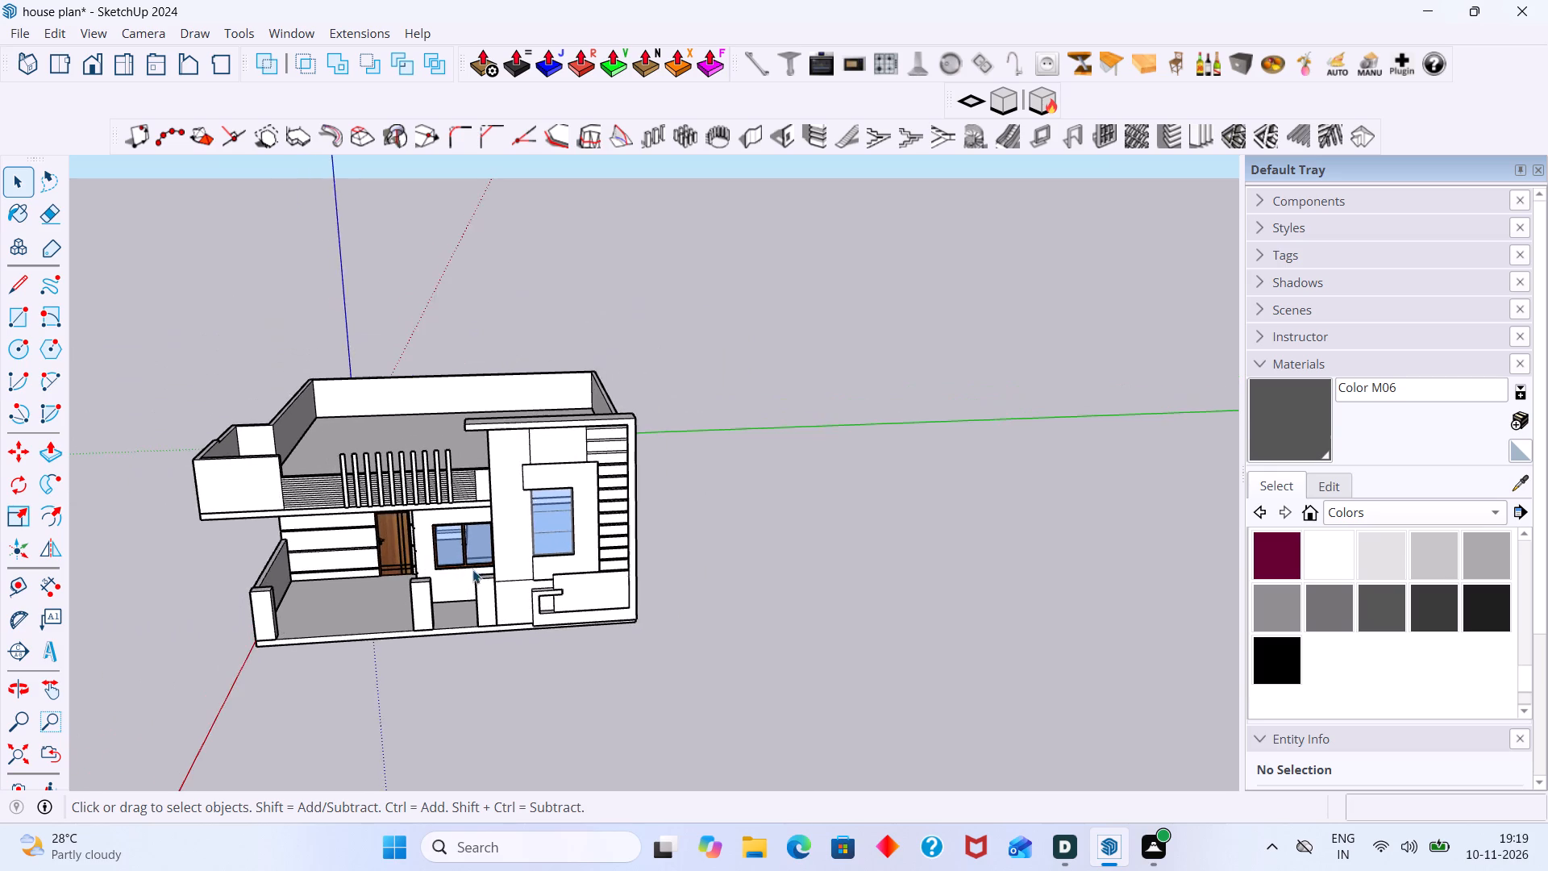
pyautogui.moveTo(476, 578); pyautogui.dragTo(607, 617, button='middle')
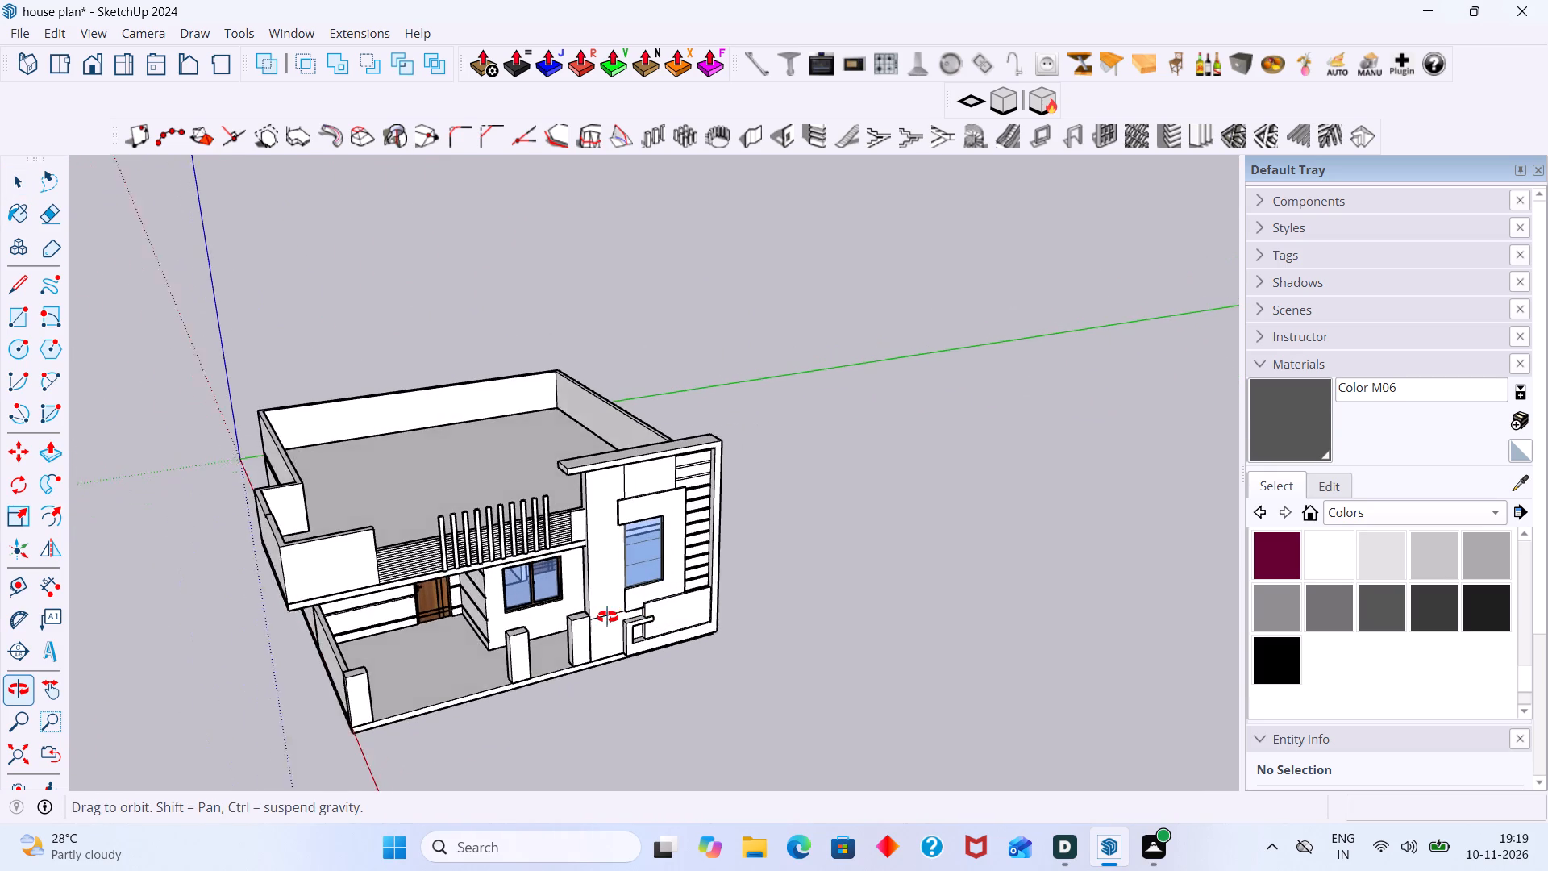
pyautogui.moveTo(607, 617); pyautogui.dragTo(578, 615, button='middle')
pyautogui.scroll(4, 409, 558)
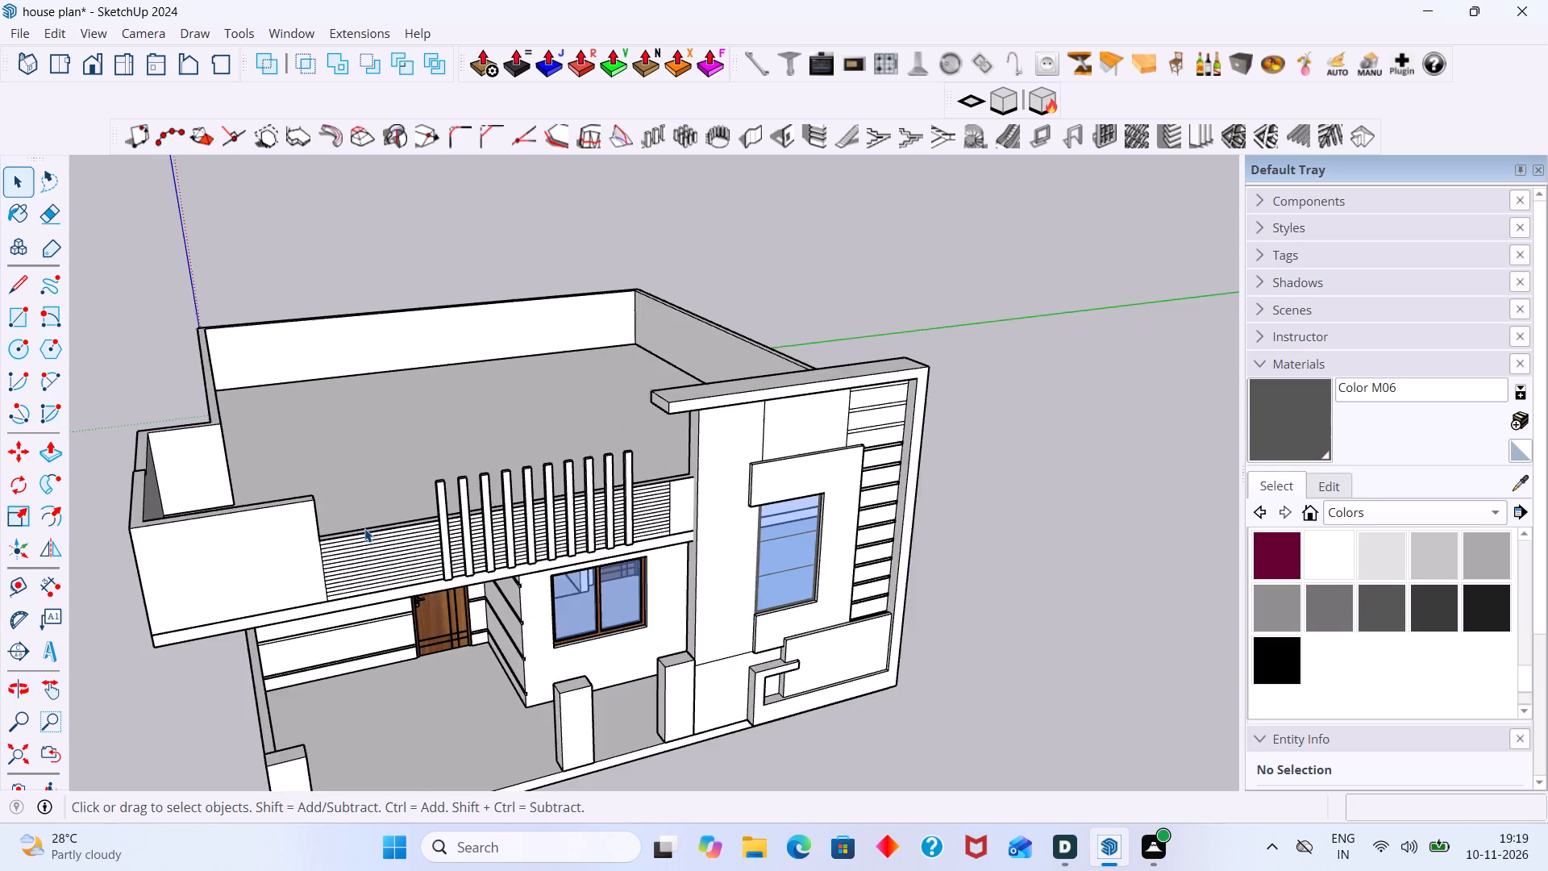
pyautogui.scroll(3, 364, 528)
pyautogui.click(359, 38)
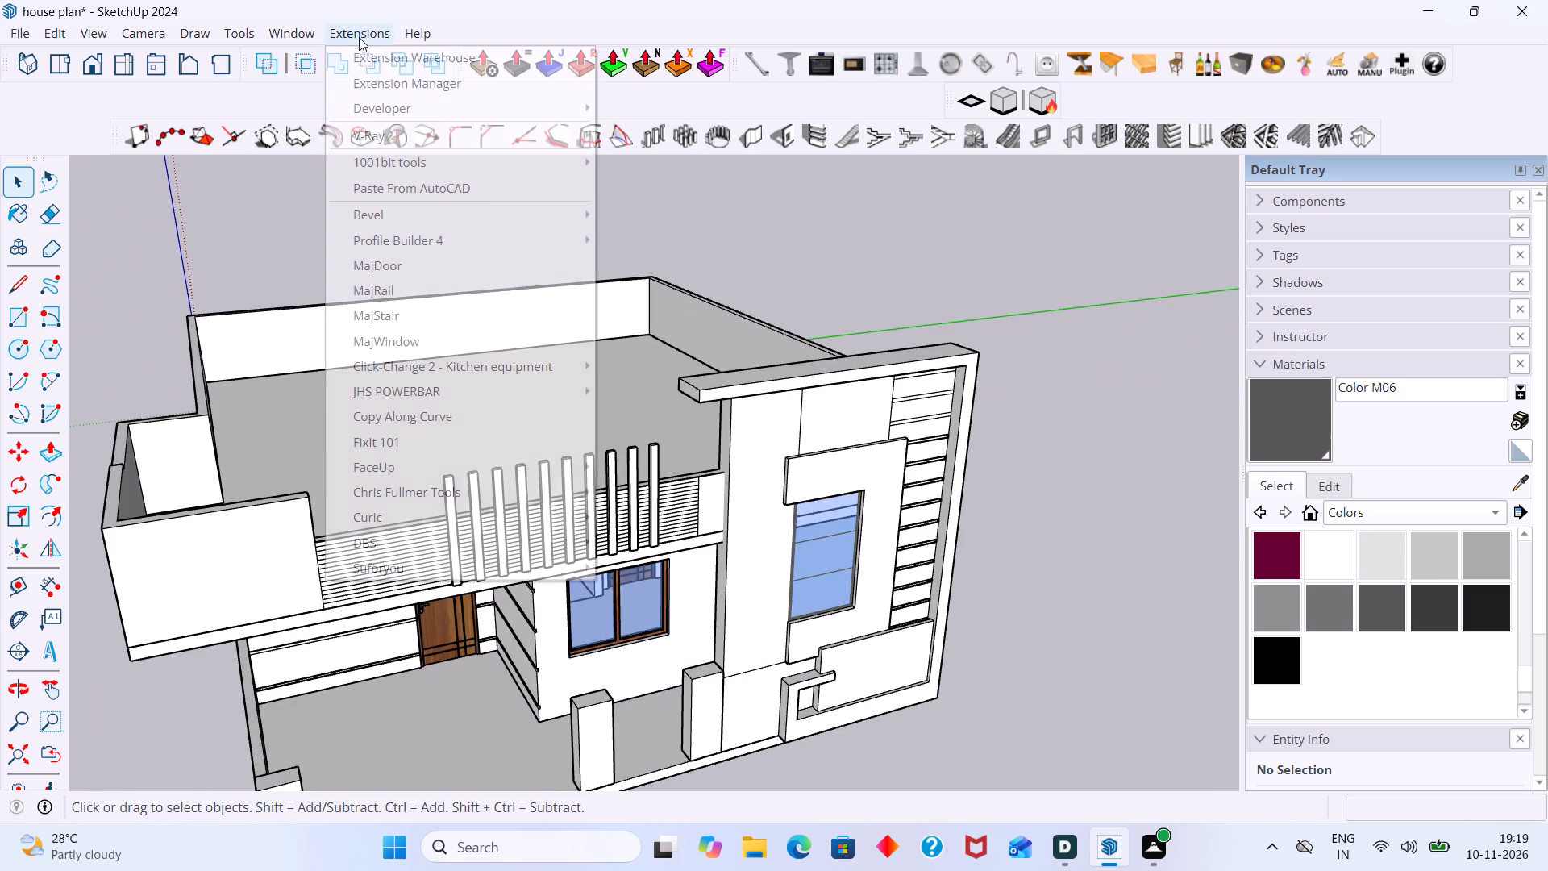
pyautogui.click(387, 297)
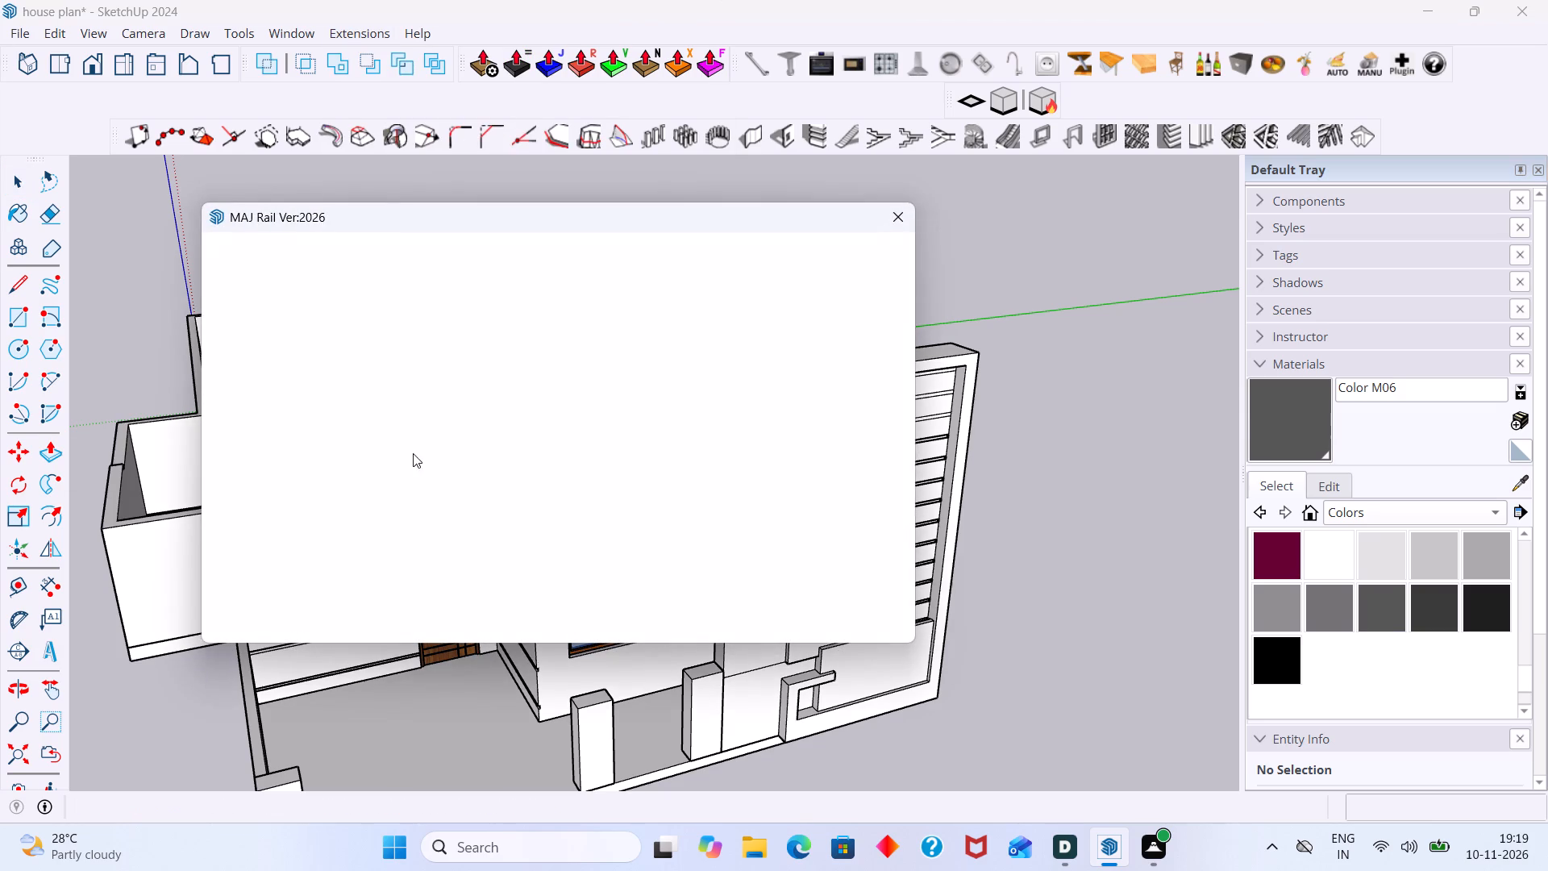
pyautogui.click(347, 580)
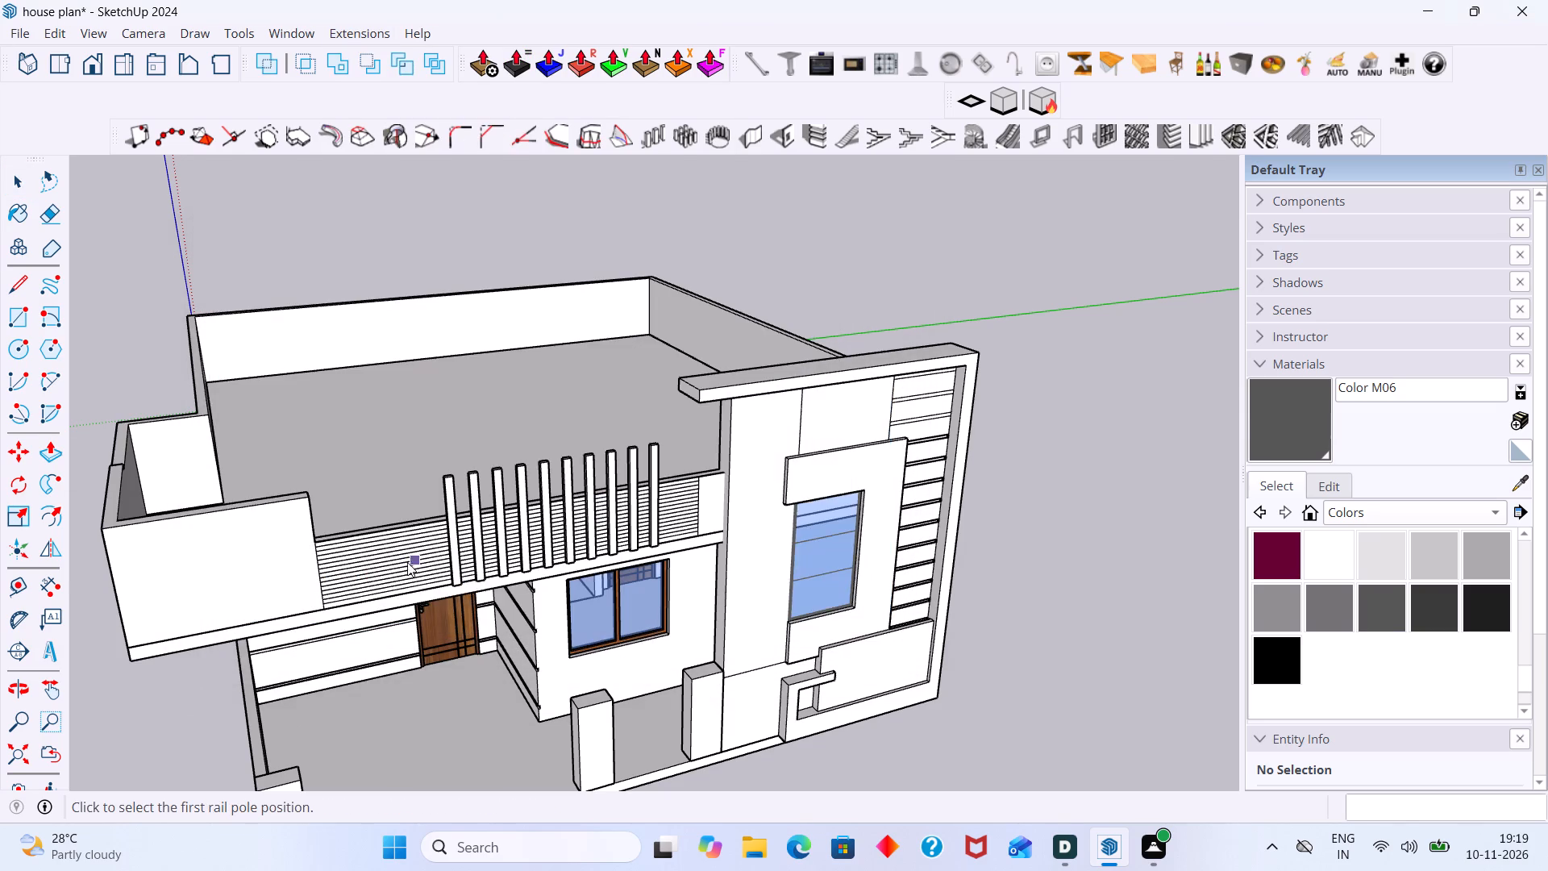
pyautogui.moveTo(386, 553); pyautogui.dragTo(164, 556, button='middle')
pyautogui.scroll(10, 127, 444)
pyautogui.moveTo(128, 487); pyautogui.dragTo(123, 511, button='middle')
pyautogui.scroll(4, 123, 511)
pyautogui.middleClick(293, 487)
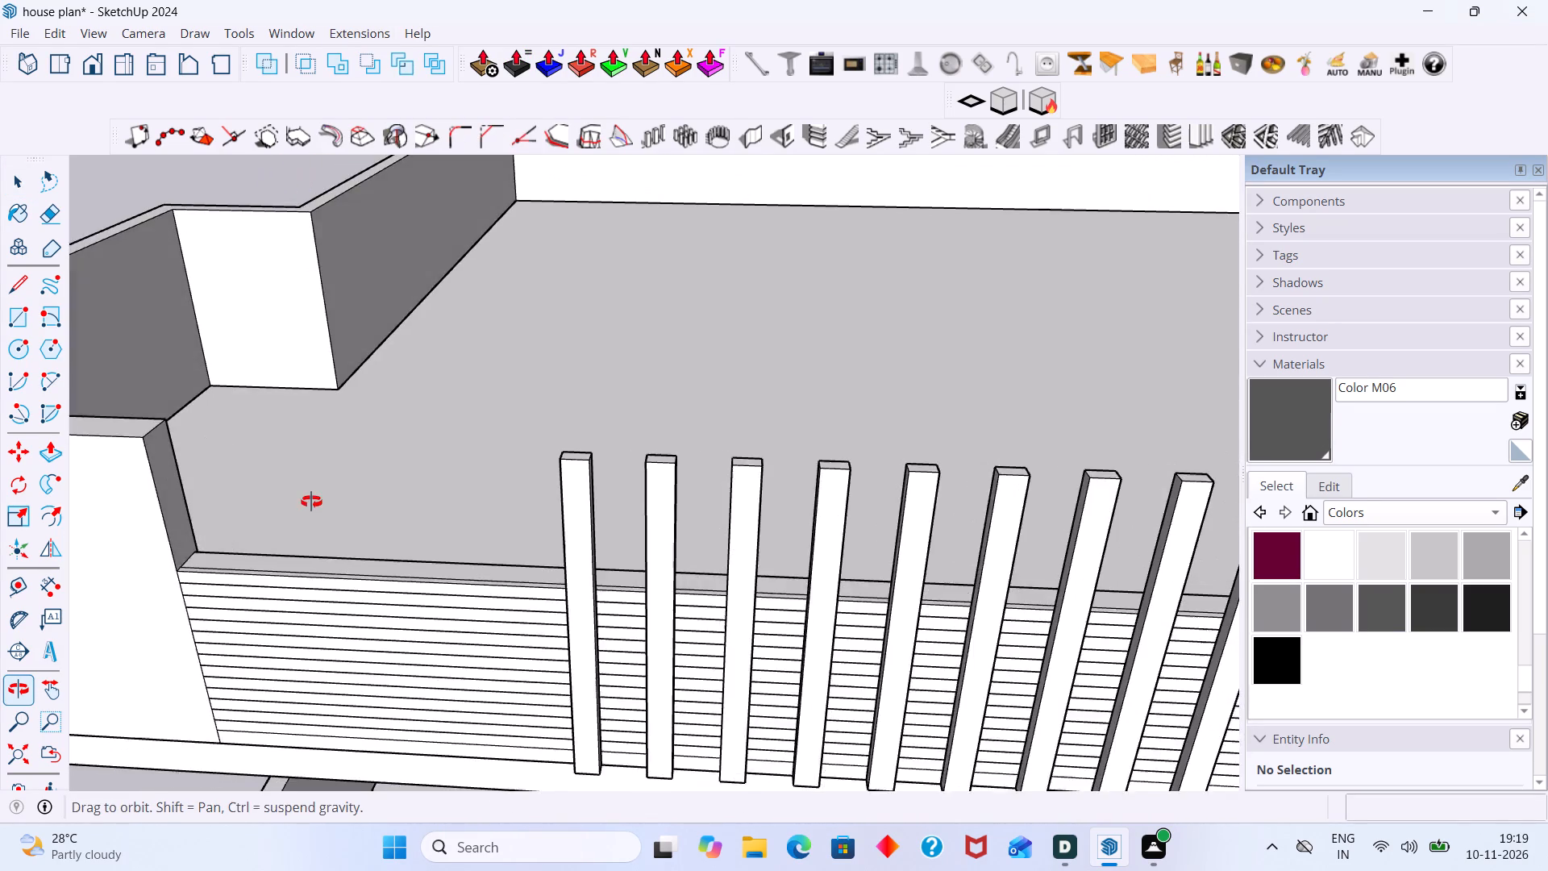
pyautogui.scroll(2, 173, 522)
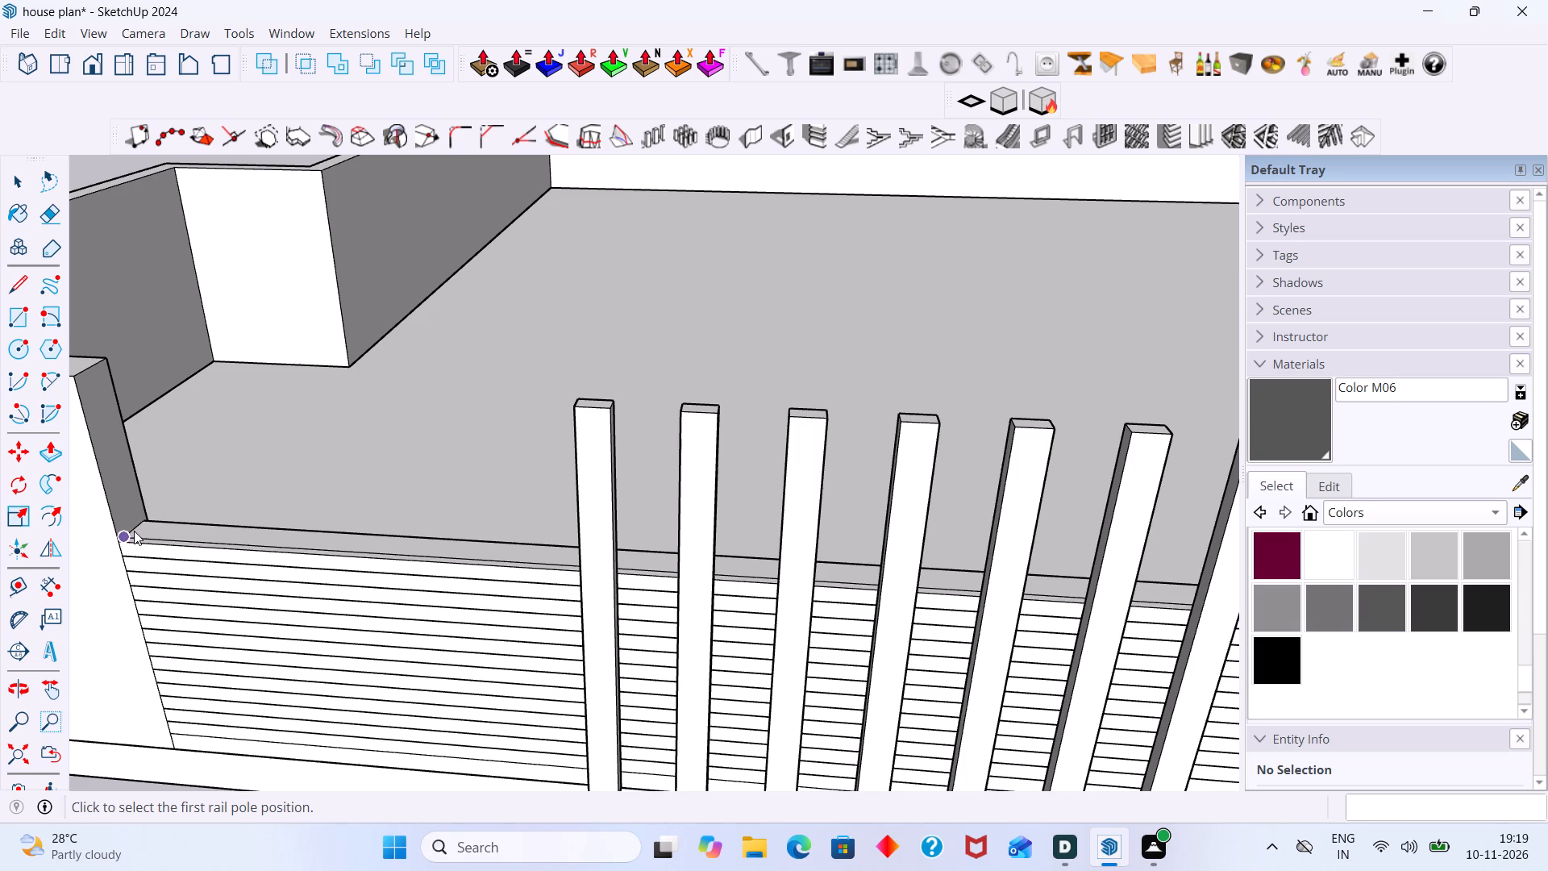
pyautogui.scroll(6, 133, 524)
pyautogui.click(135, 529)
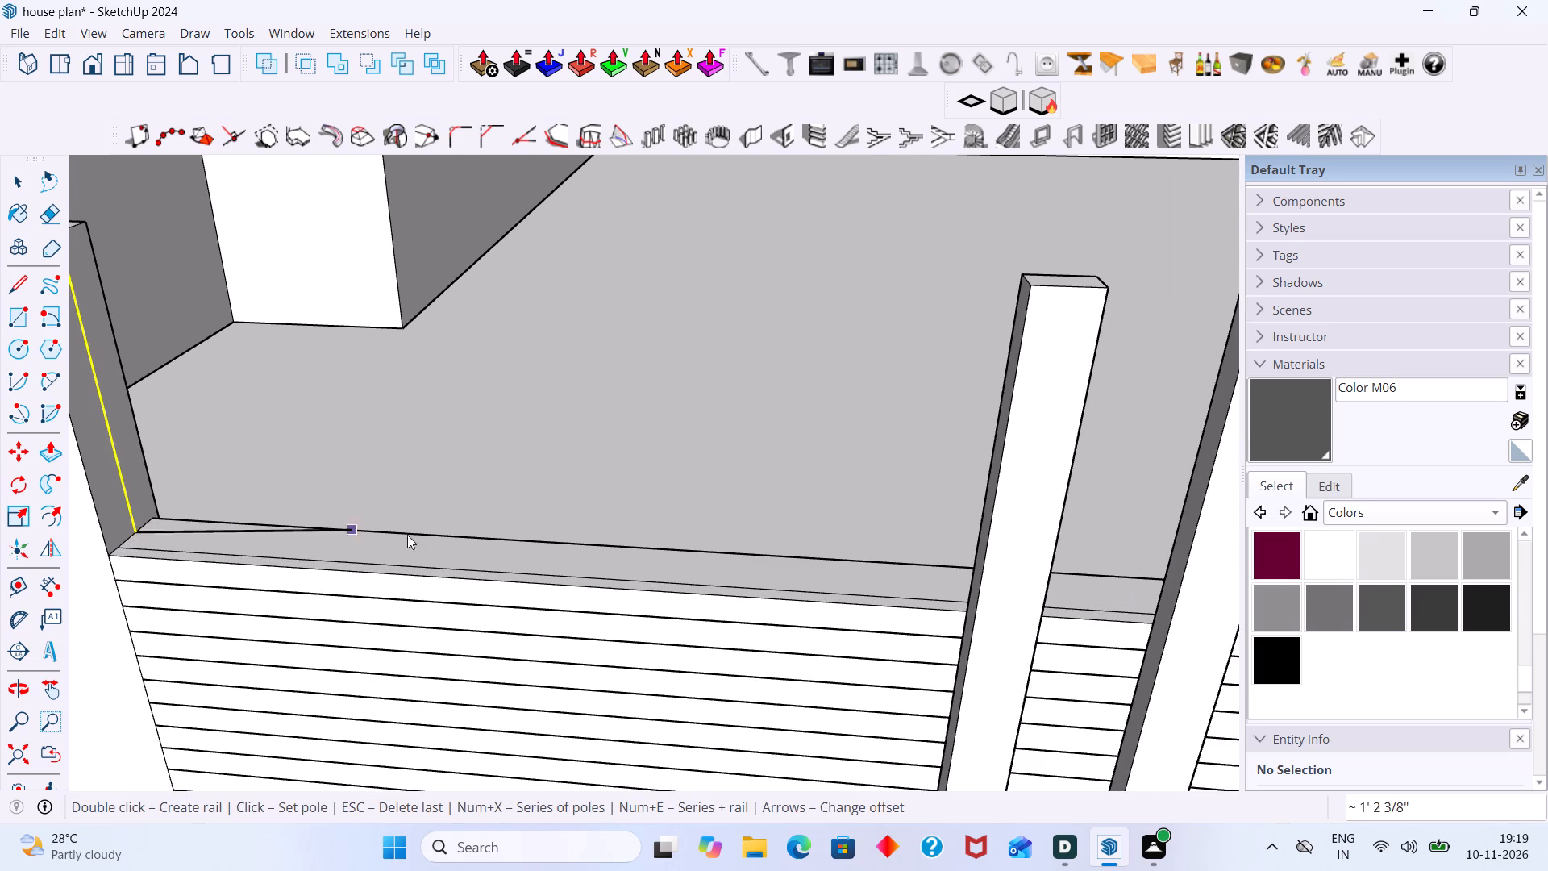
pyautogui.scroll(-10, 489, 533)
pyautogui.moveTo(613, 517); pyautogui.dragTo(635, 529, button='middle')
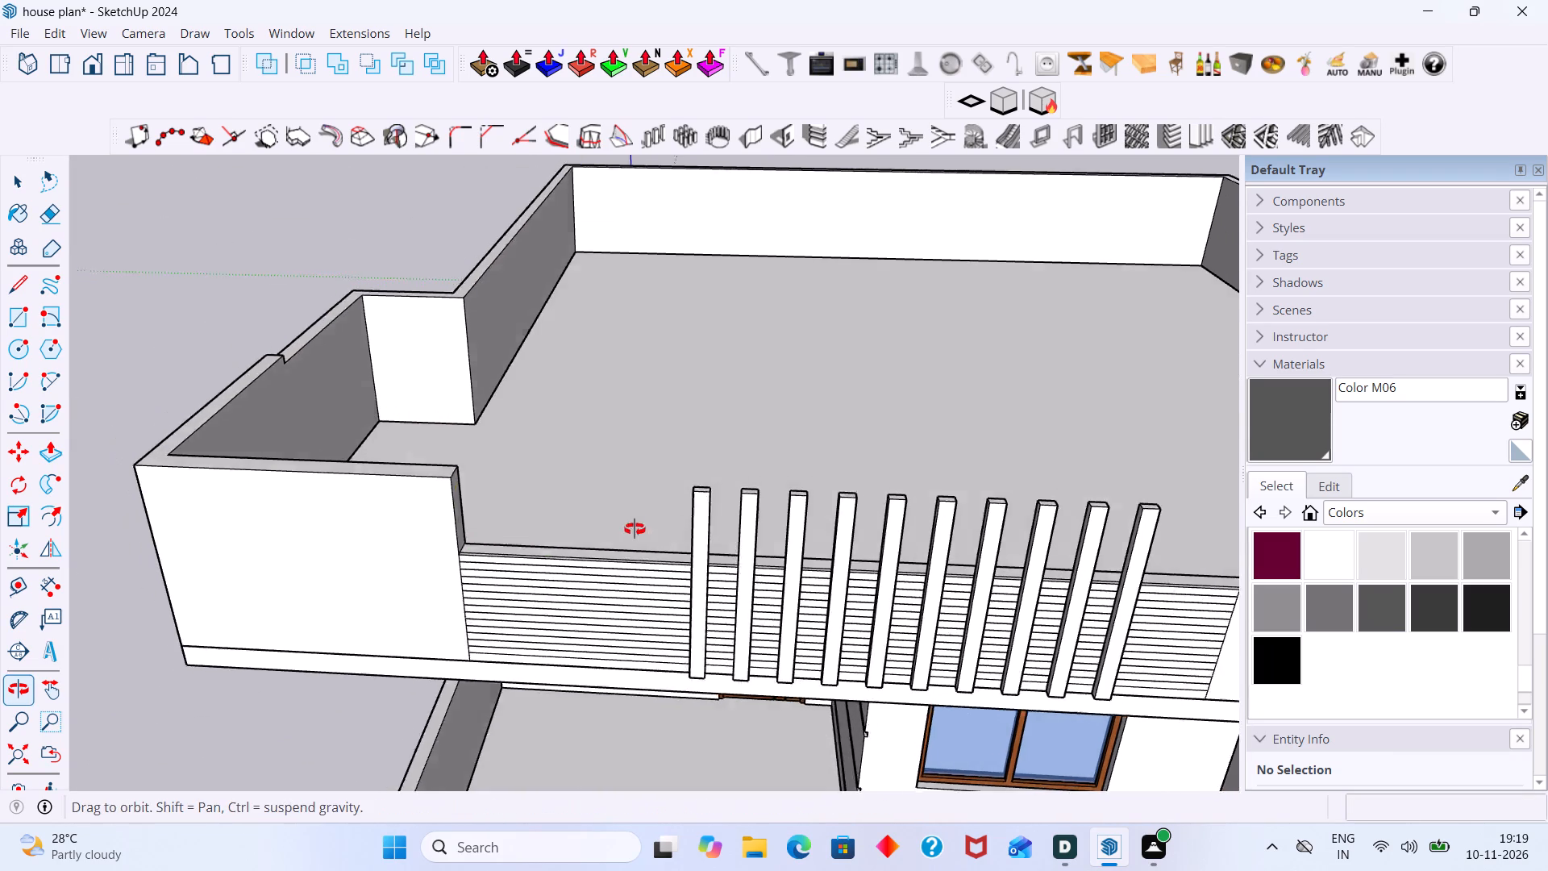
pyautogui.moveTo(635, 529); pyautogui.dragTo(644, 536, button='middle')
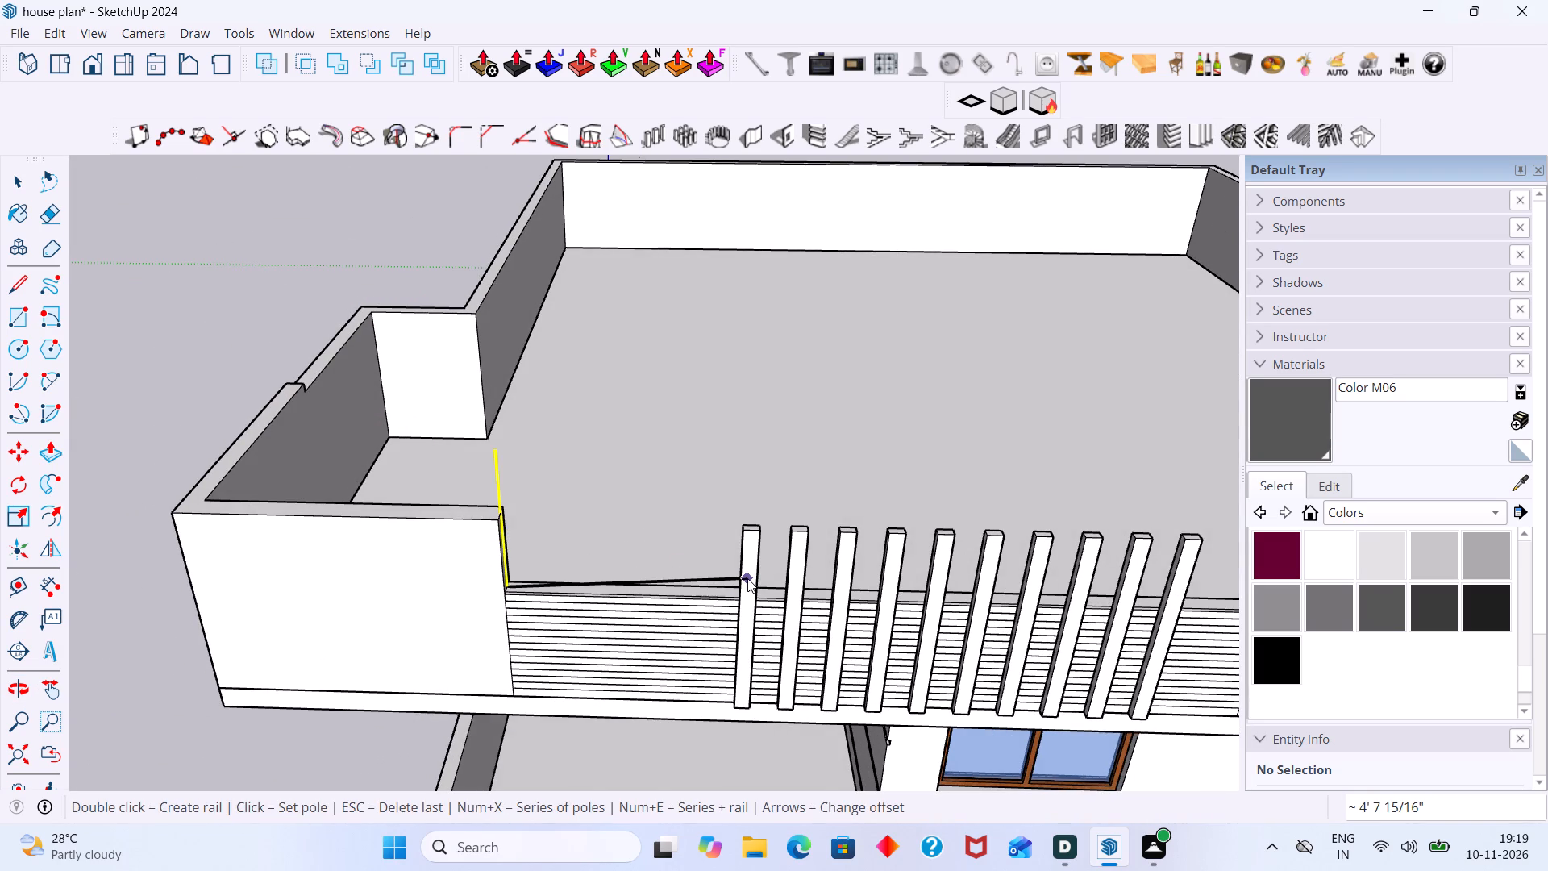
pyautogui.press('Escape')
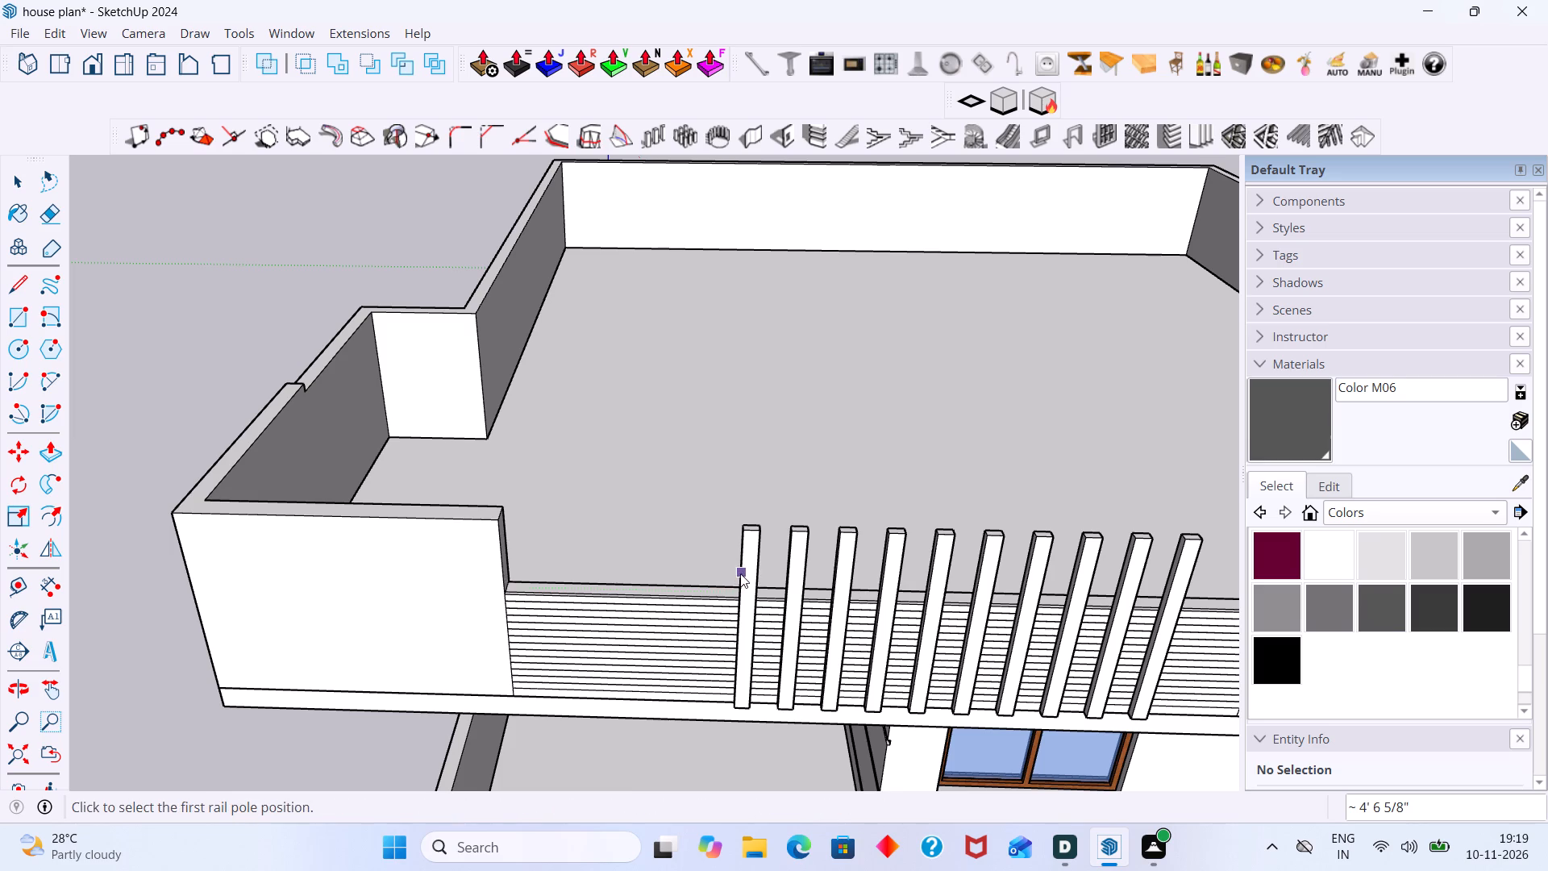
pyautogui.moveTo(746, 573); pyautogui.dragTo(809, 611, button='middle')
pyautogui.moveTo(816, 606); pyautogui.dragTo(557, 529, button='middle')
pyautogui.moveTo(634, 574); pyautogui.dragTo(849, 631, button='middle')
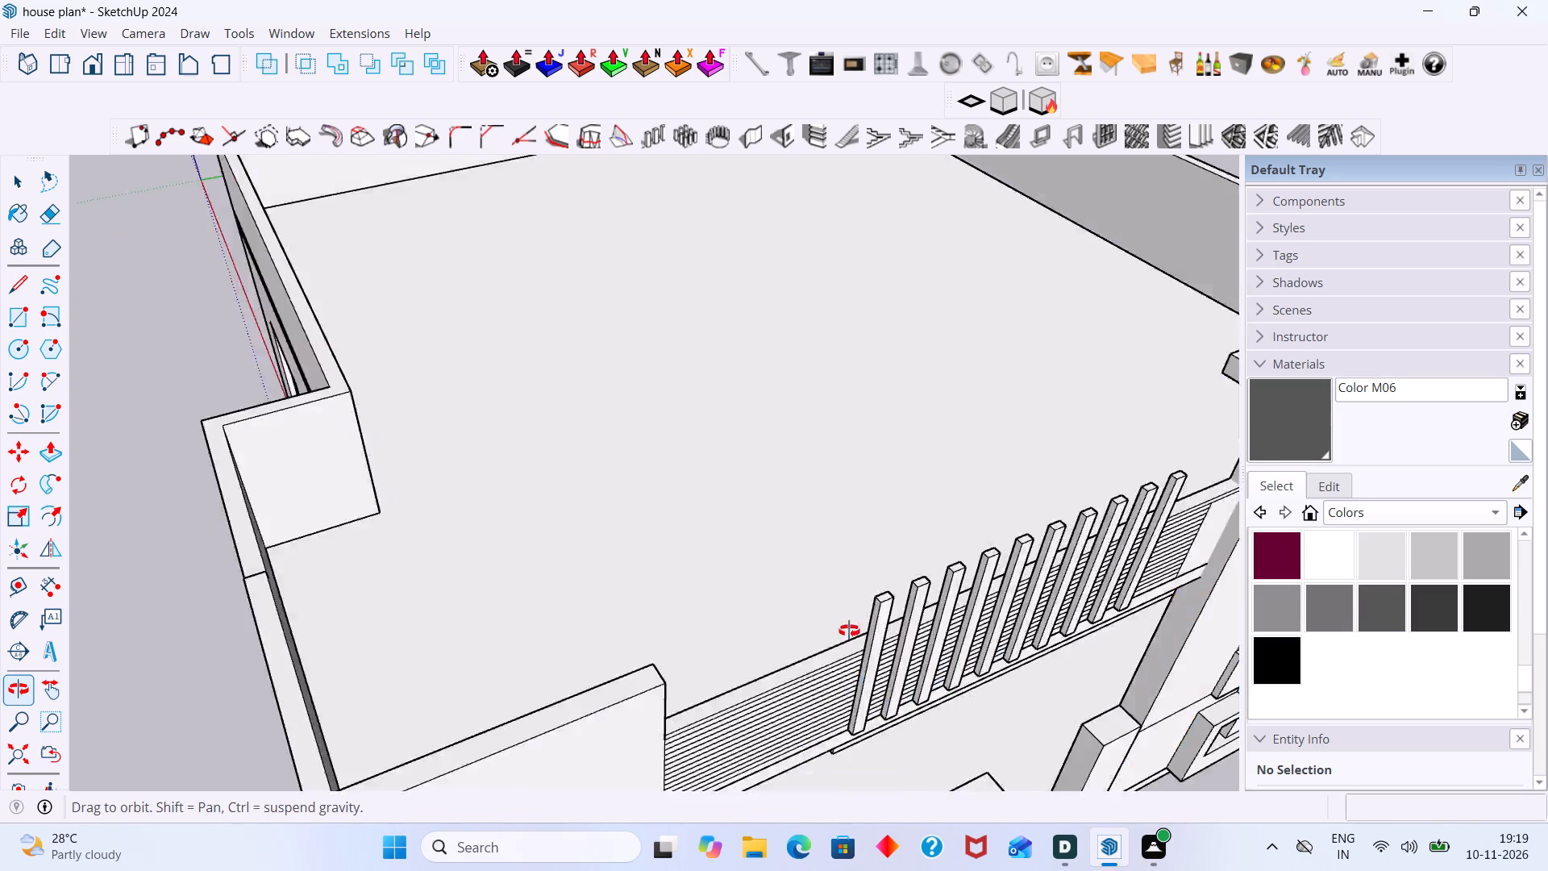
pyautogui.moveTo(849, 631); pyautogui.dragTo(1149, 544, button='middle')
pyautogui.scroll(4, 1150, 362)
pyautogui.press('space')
# Push/pull the roof-facing side of the first vertical bar, farthest from the tower, 5" inward to the parapet's inner face.
pyautogui.scroll(-1, 1068, 355)
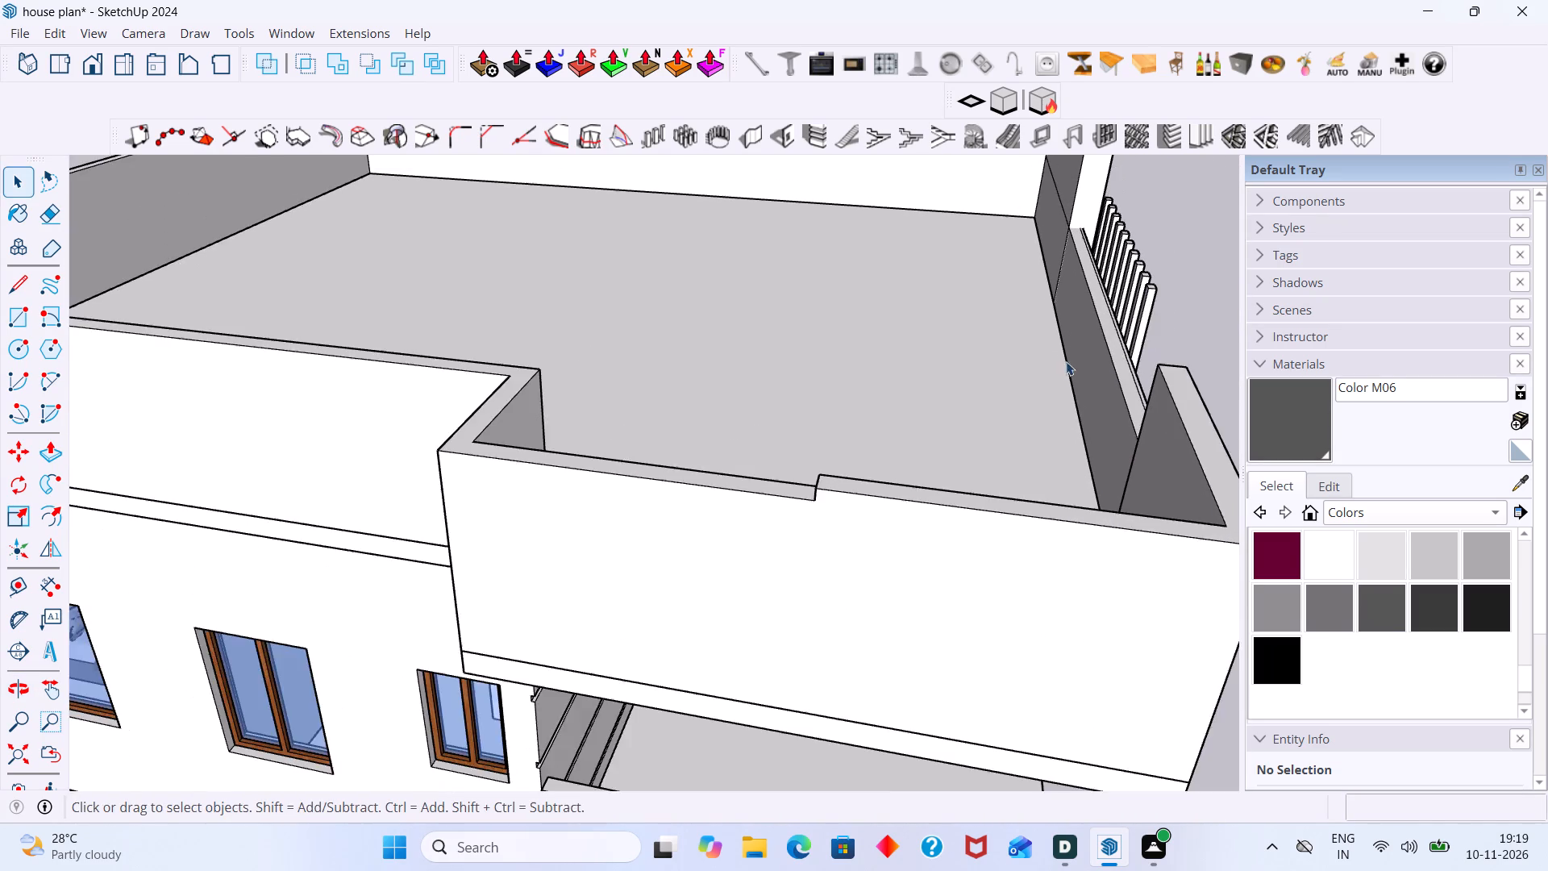
pyautogui.scroll(-1, 1066, 361)
pyautogui.keyDown('shift'); pyautogui.moveTo(1005, 374); pyautogui.dragTo(571, 440, button='middle'); pyautogui.keyUp('shift')
pyautogui.moveTo(580, 445); pyautogui.dragTo(946, 385, button='middle')
pyautogui.scroll(9, 1017, 299)
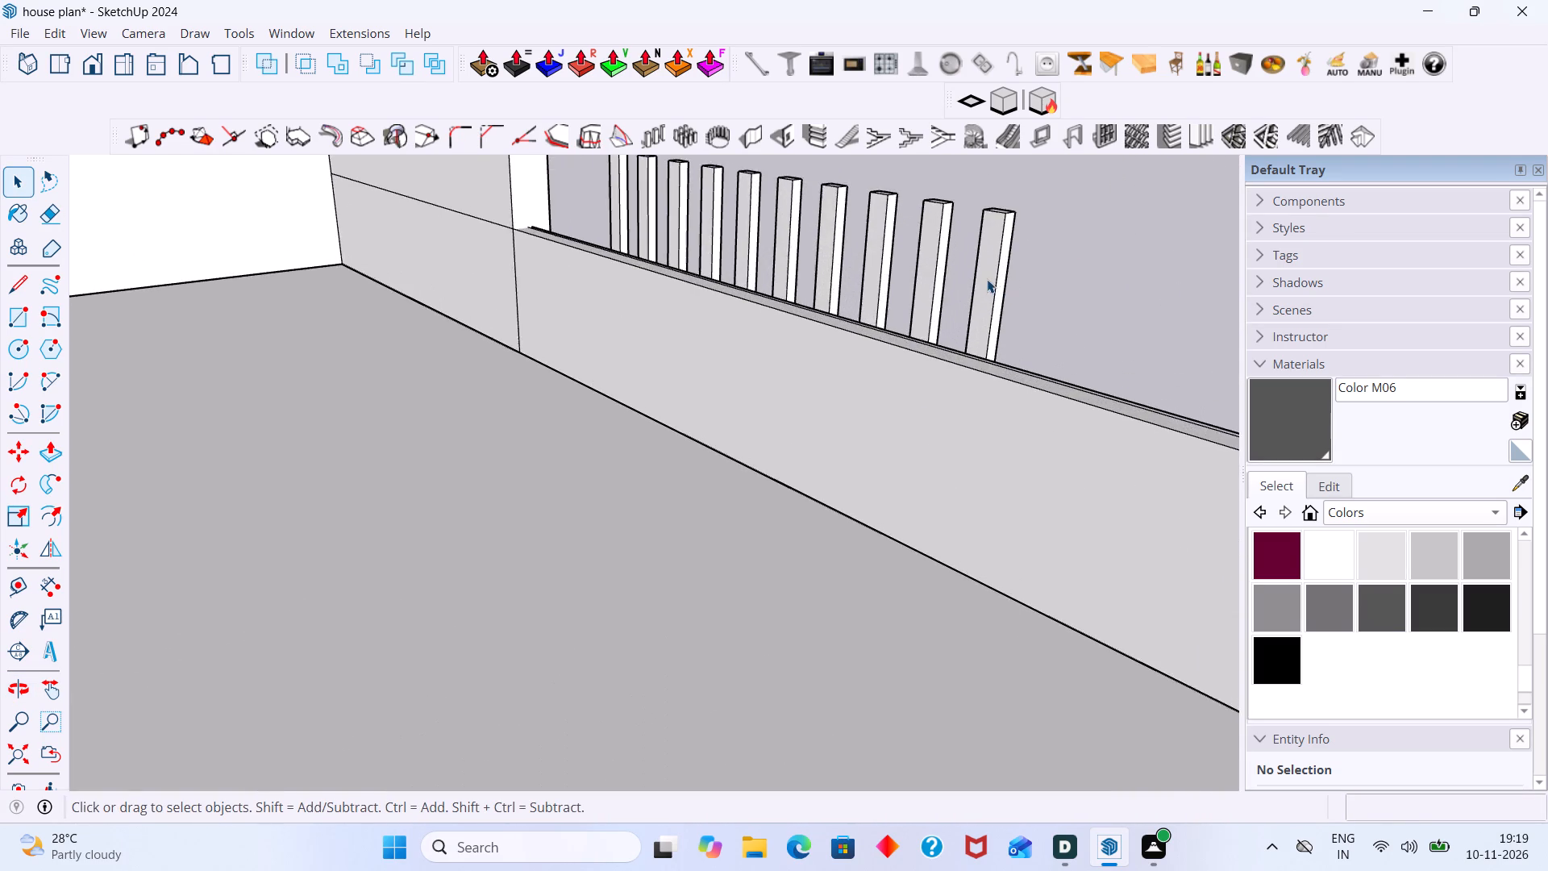
pyautogui.click(987, 277)
pyautogui.scroll(3, 986, 277)
pyautogui.doubleClick(986, 277)
pyautogui.click(982, 294)
pyautogui.click(982, 294)
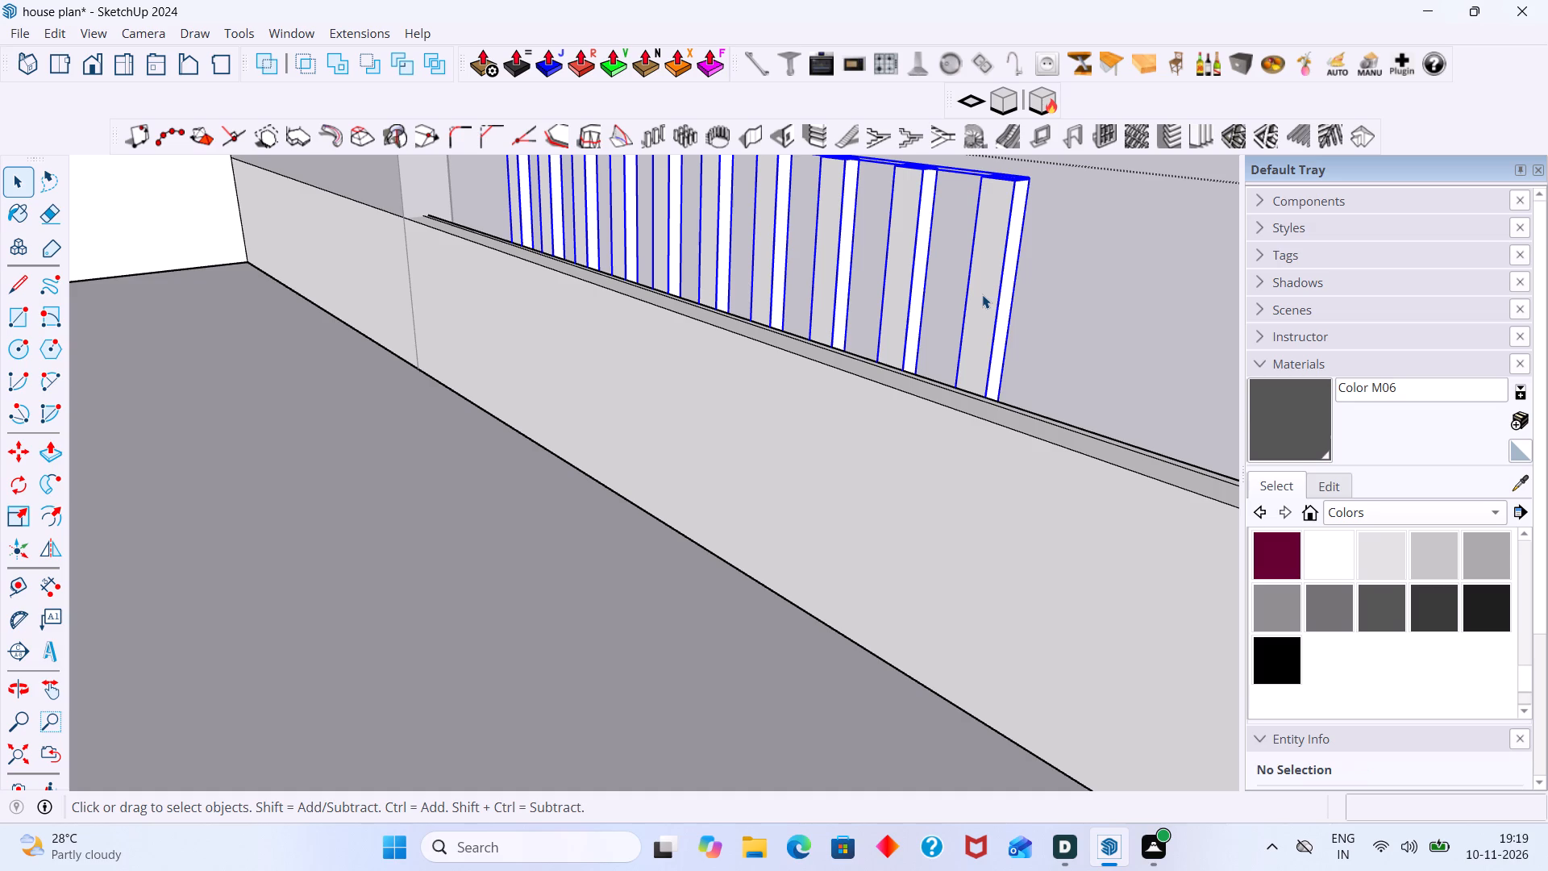
pyautogui.doubleClick(982, 294)
pyautogui.click(982, 298)
pyautogui.doubleClick(983, 299)
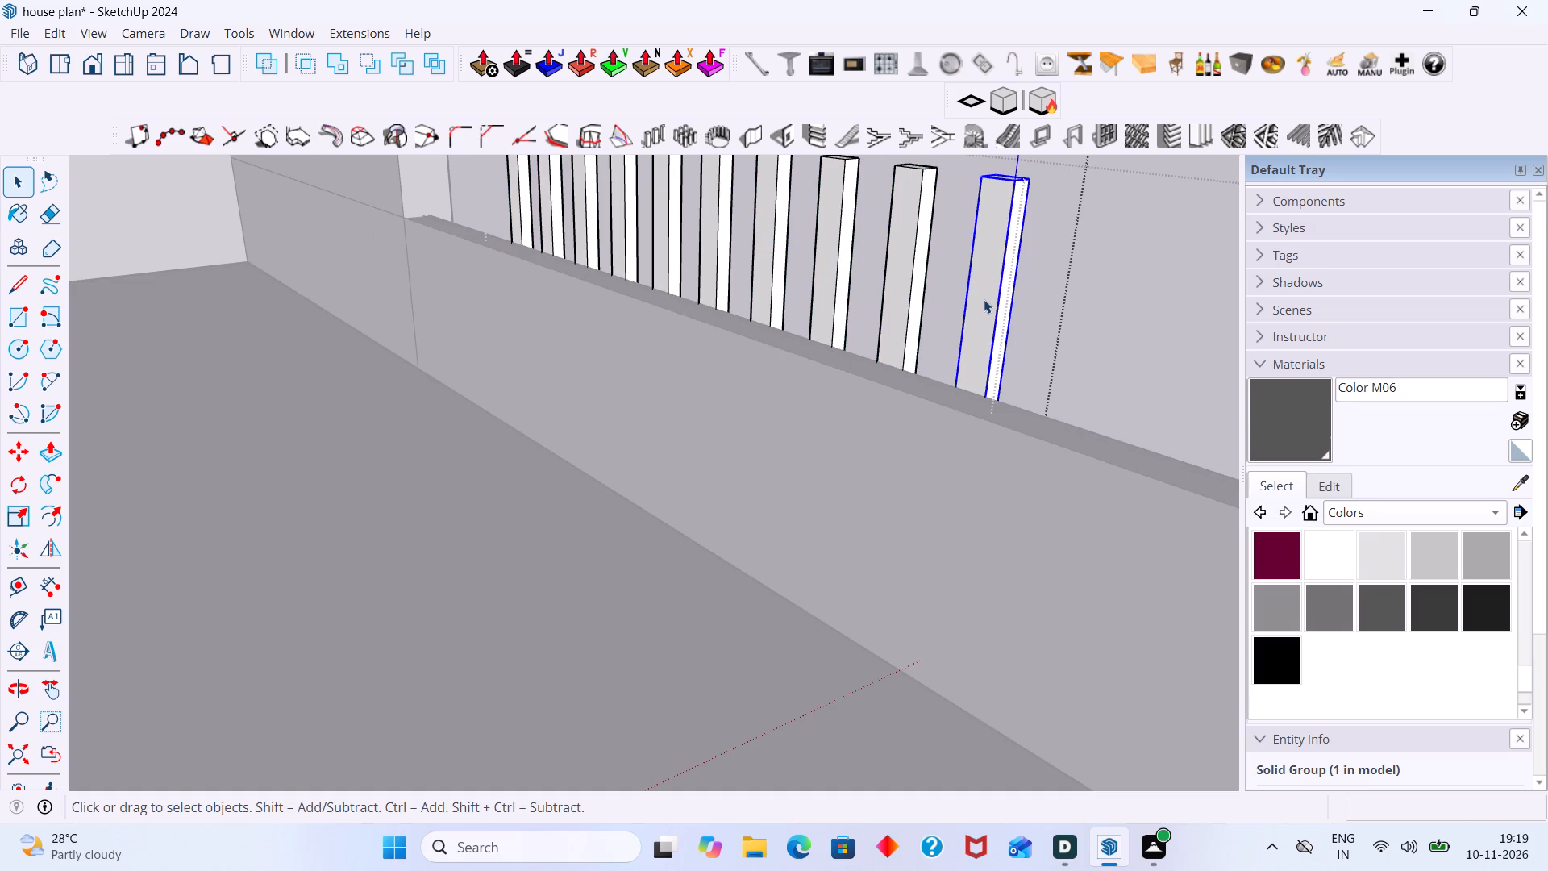
pyautogui.scroll(3, 984, 301)
pyautogui.click(986, 303)
pyautogui.press('p')
pyautogui.click(986, 303)
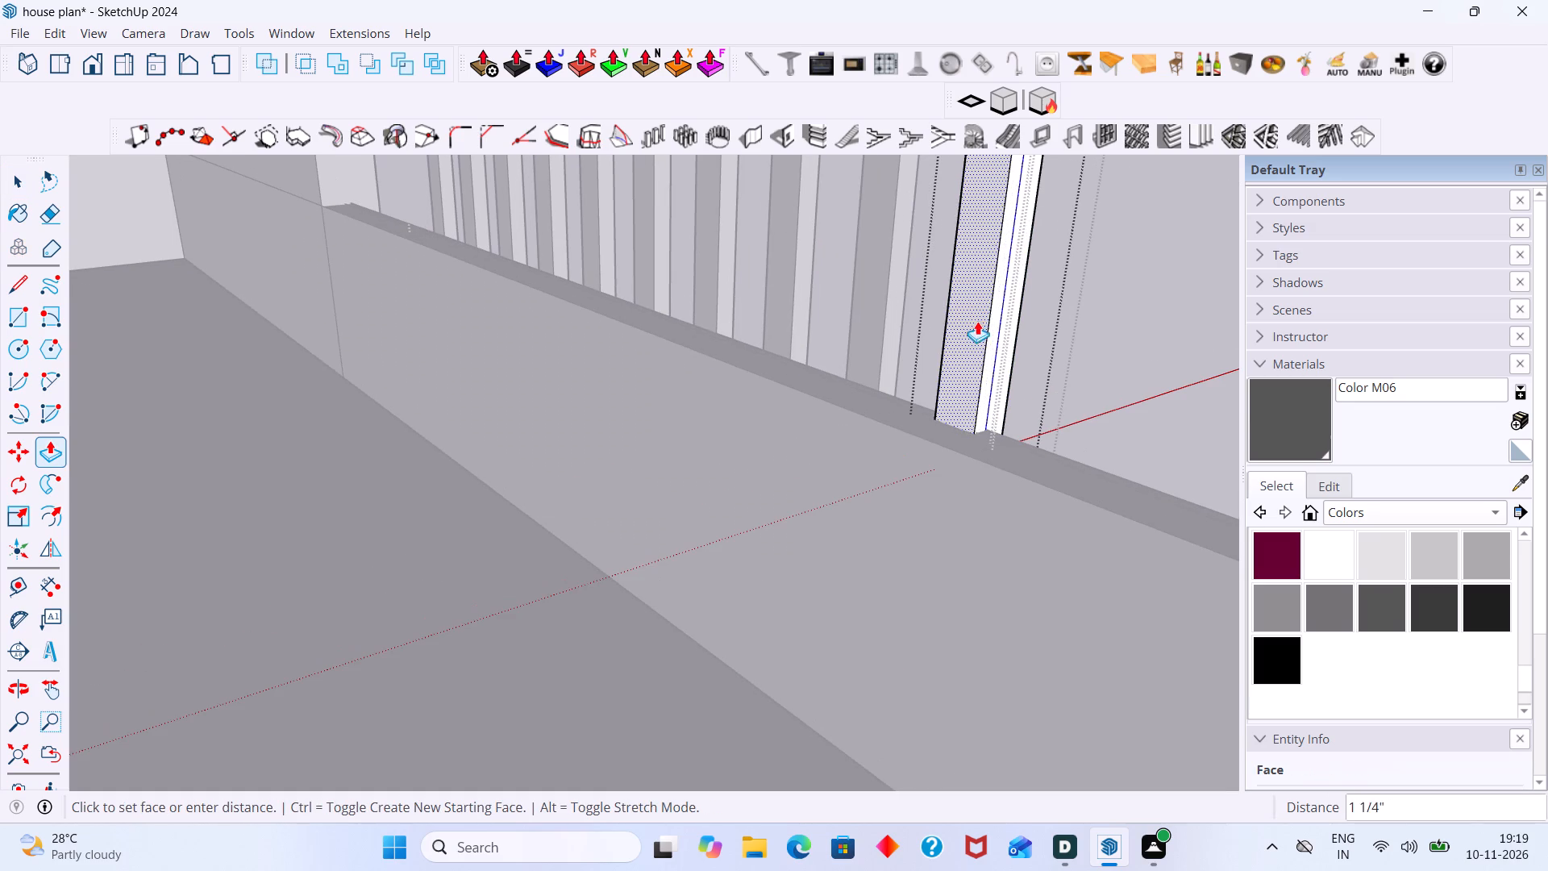
pyautogui.scroll(-3, 922, 435)
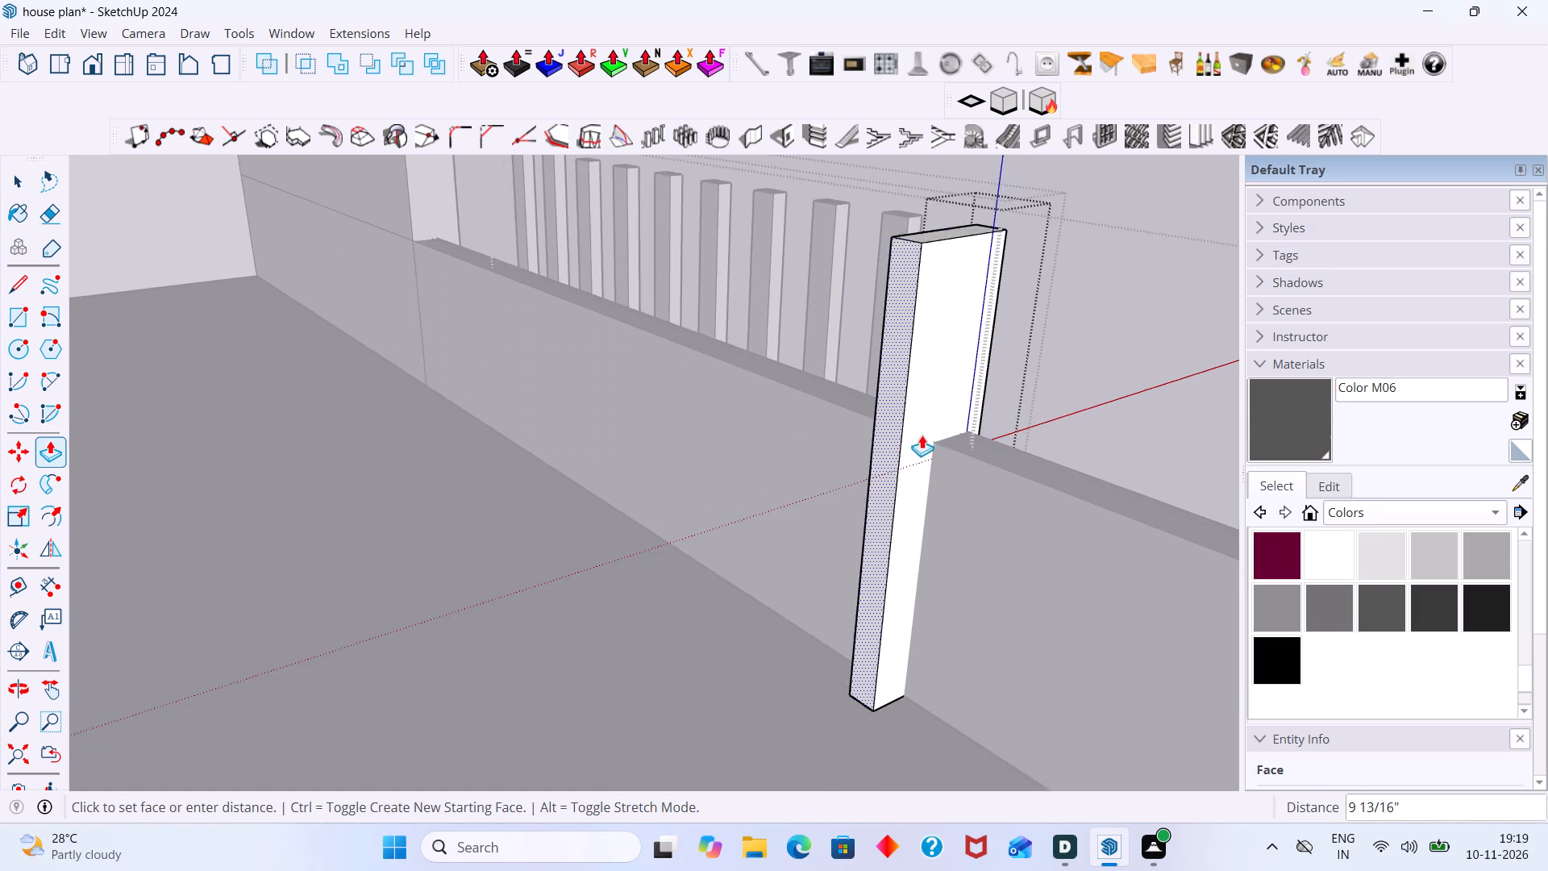
pyautogui.scroll(-4, 922, 435)
pyautogui.press('Escape')
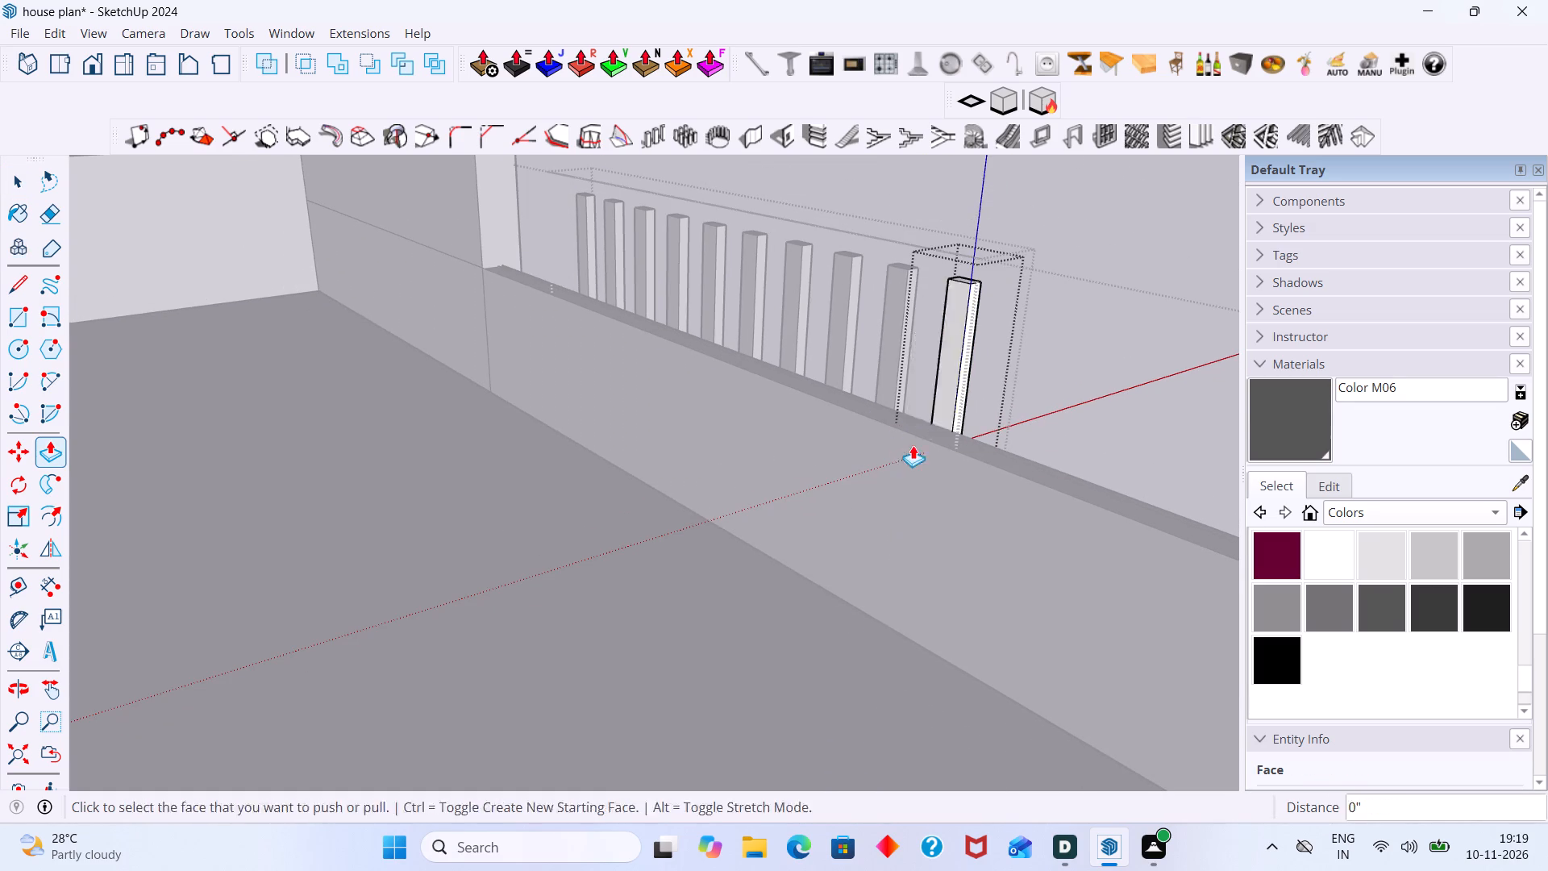
pyautogui.click(951, 396)
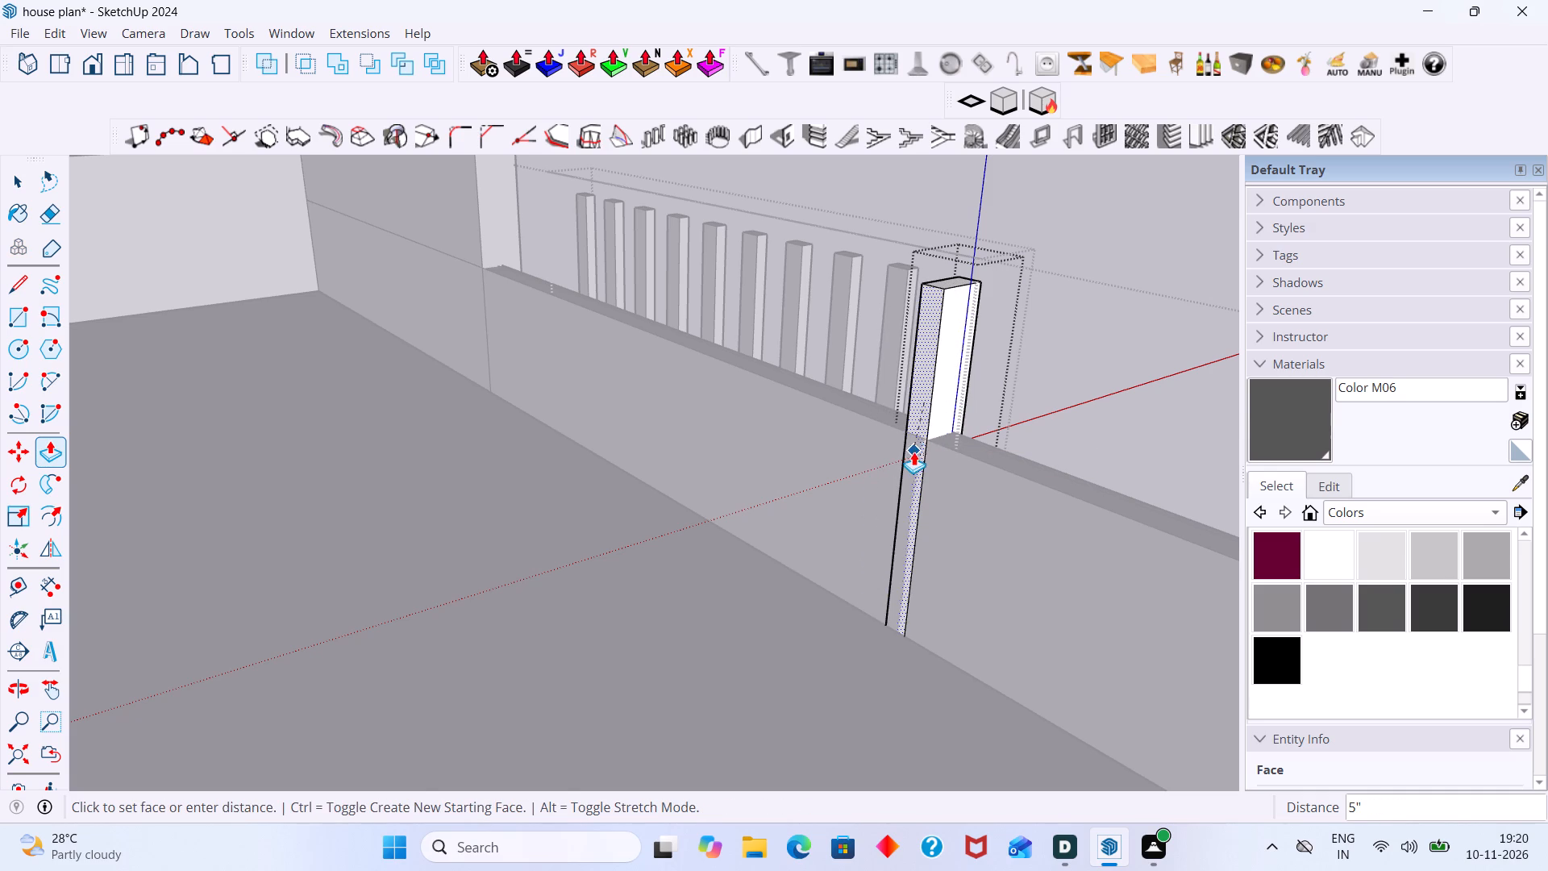
pyautogui.click(926, 449)
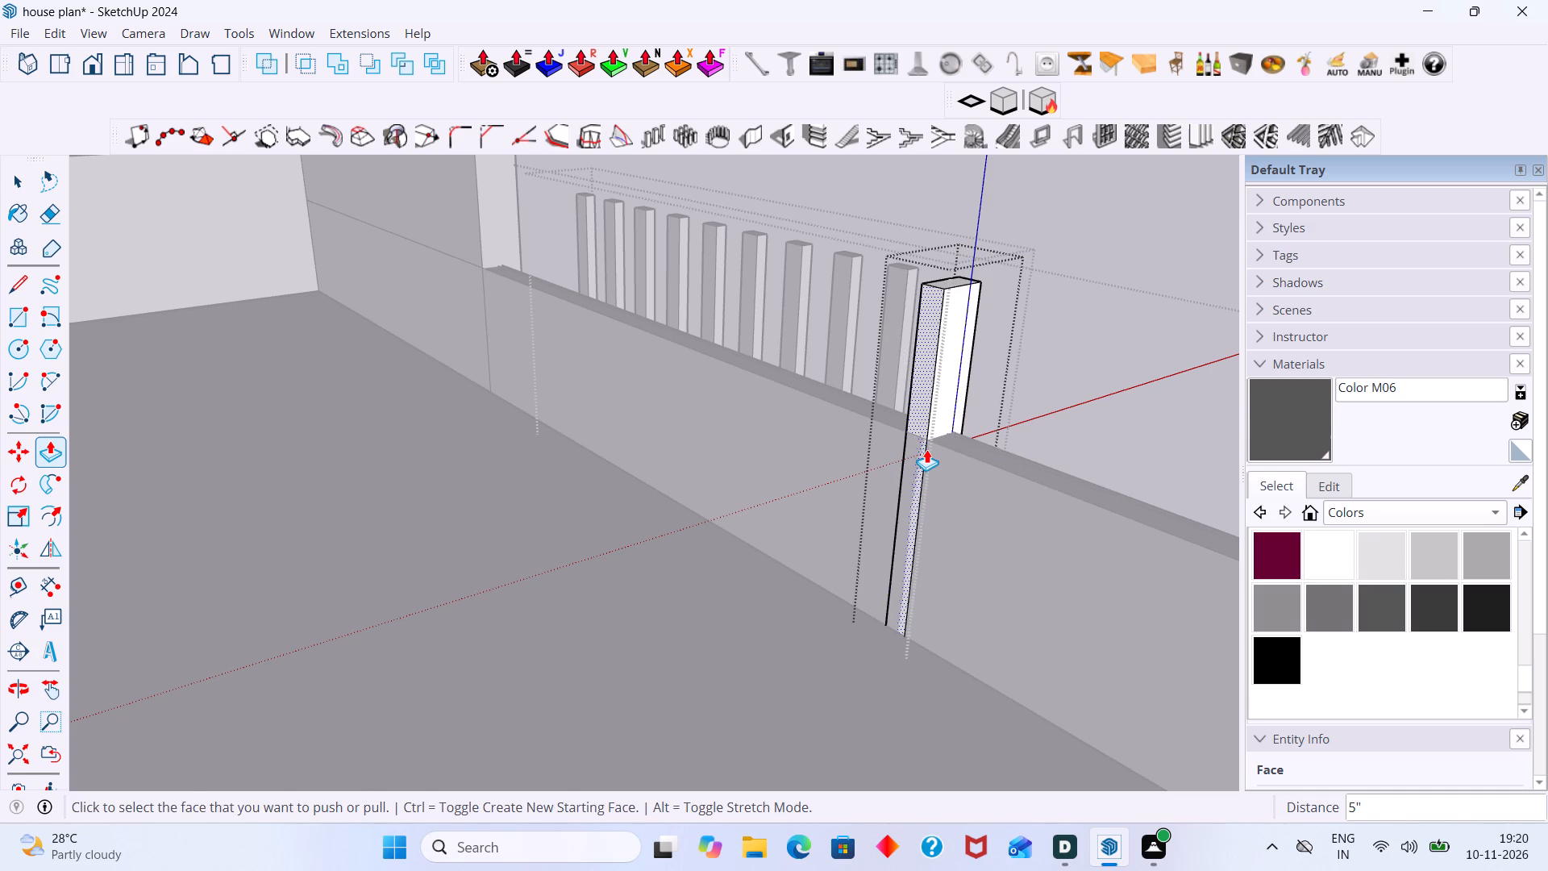
pyautogui.press('space')
pyautogui.click(1073, 340)
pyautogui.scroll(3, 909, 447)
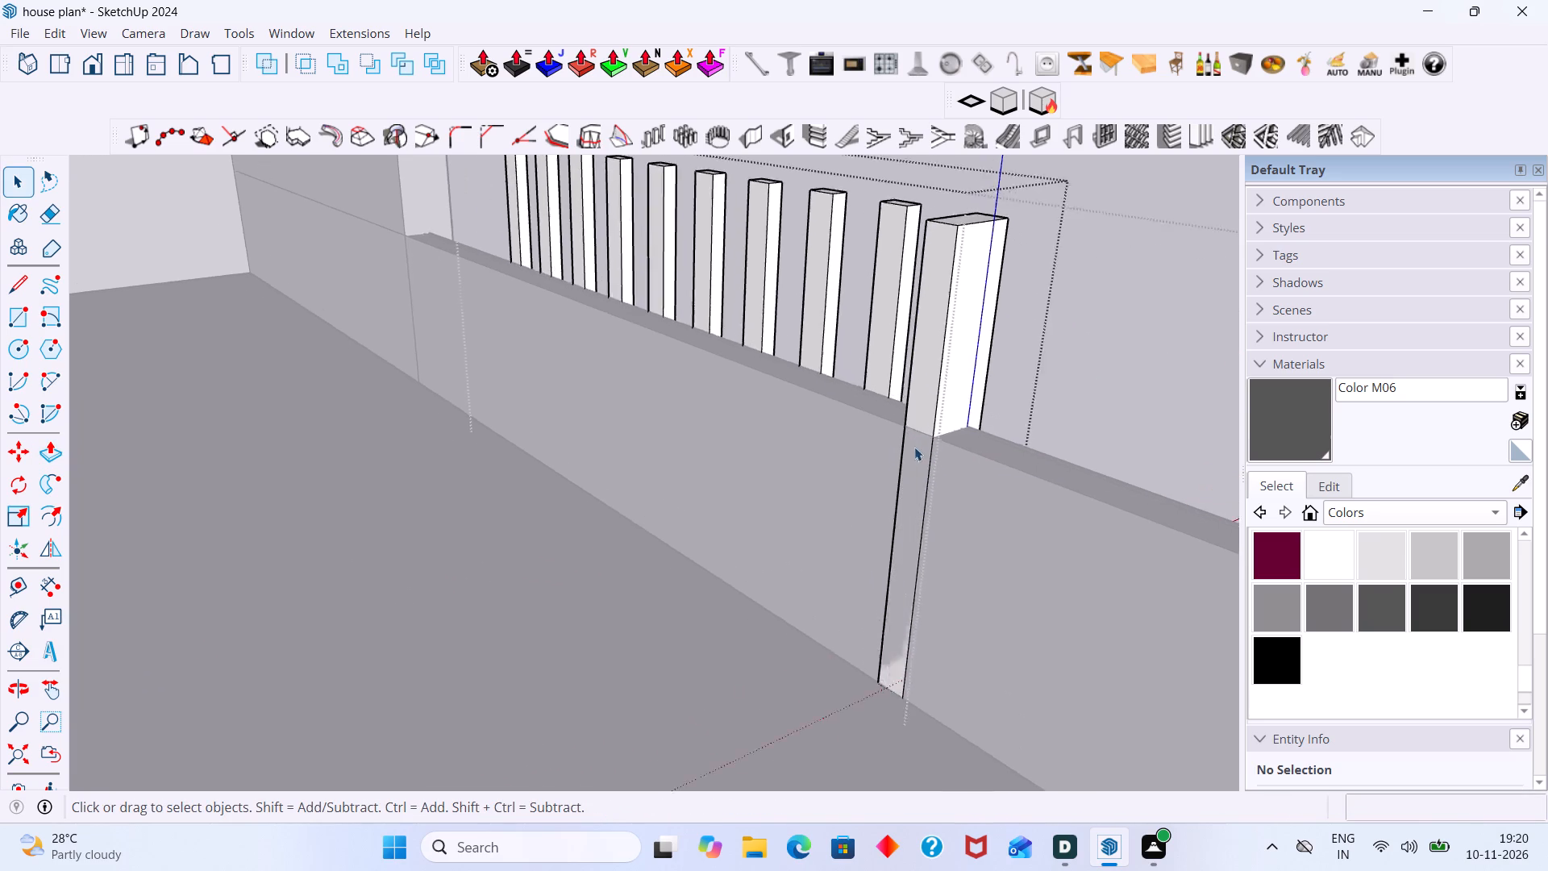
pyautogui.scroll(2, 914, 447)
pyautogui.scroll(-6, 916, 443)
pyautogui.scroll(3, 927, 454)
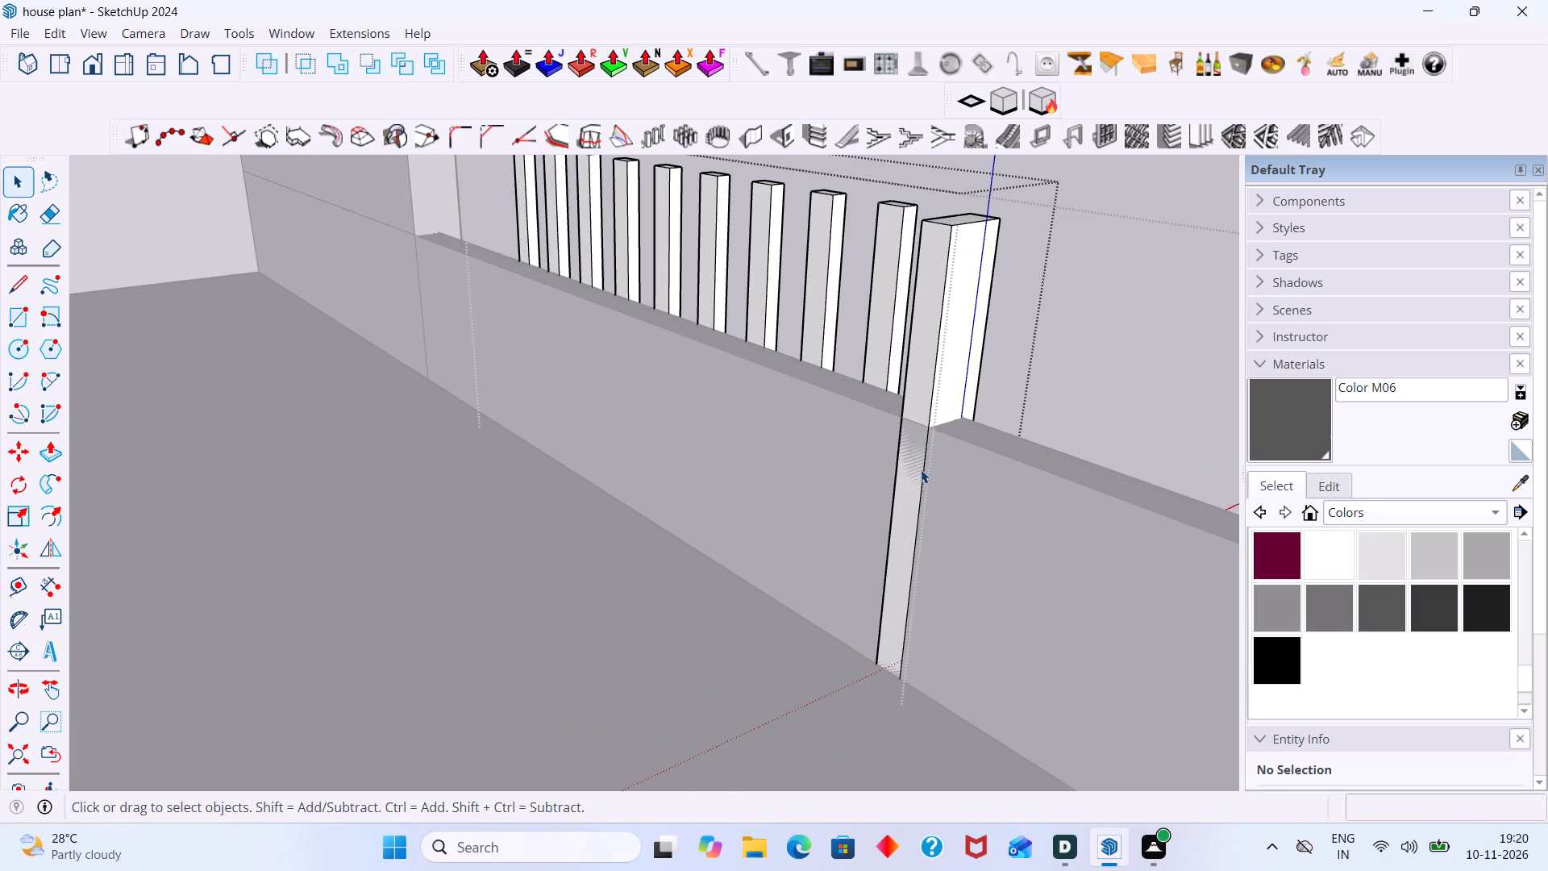
# Push/pull the roof-facing side of the first vertical bar, farthest from the tower, about 5/16" past the parapet's inner face.
pyautogui.click(918, 470)
pyautogui.click(918, 472)
pyautogui.tripleClick(918, 469)
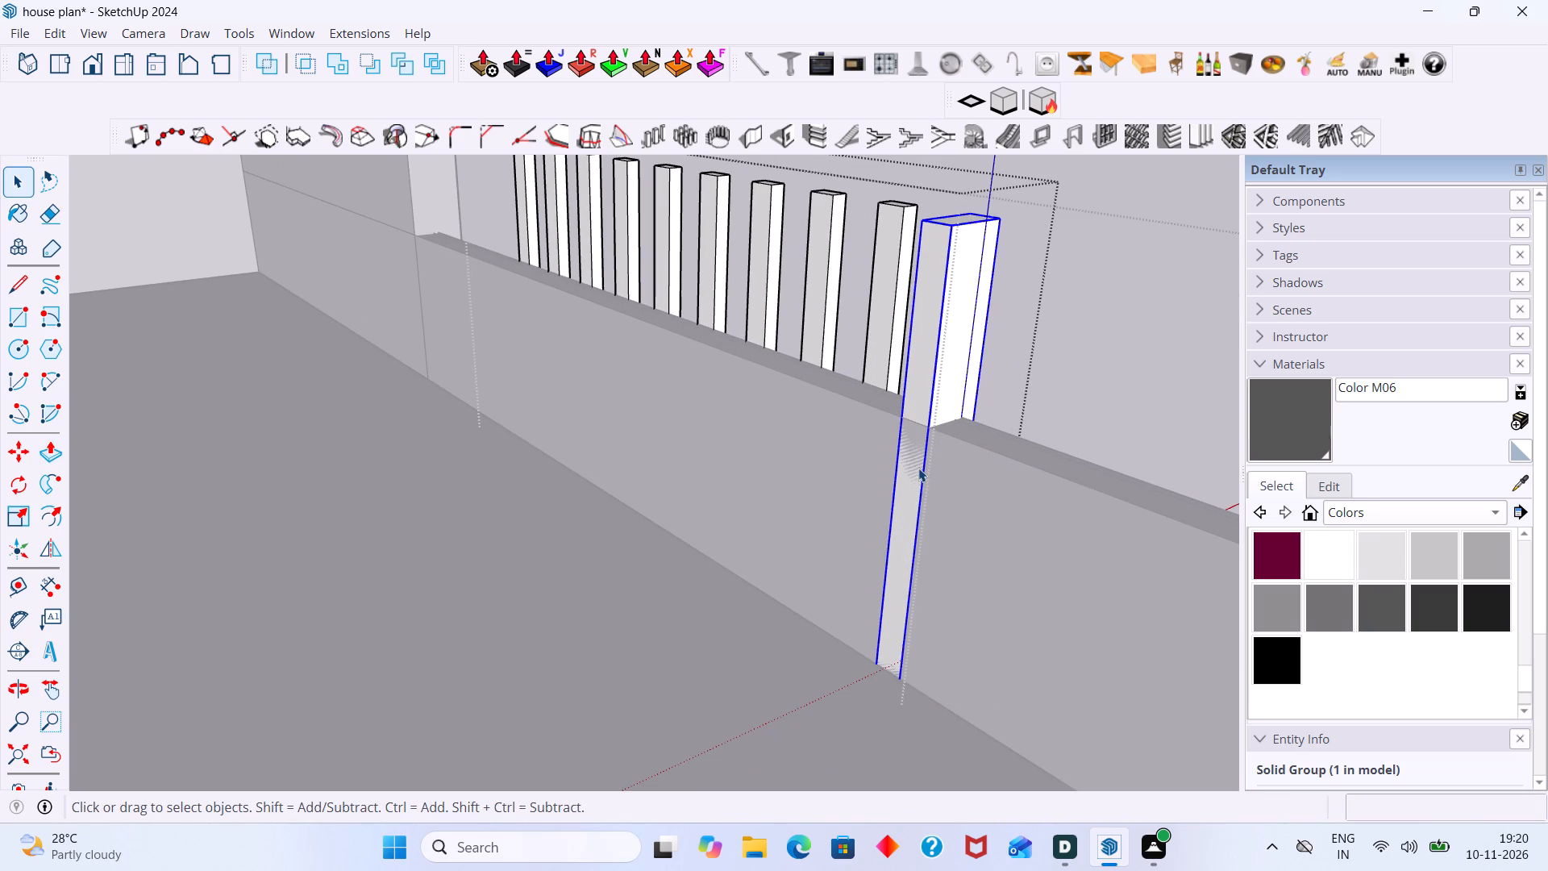
pyautogui.scroll(1, 924, 436)
pyautogui.click(917, 379)
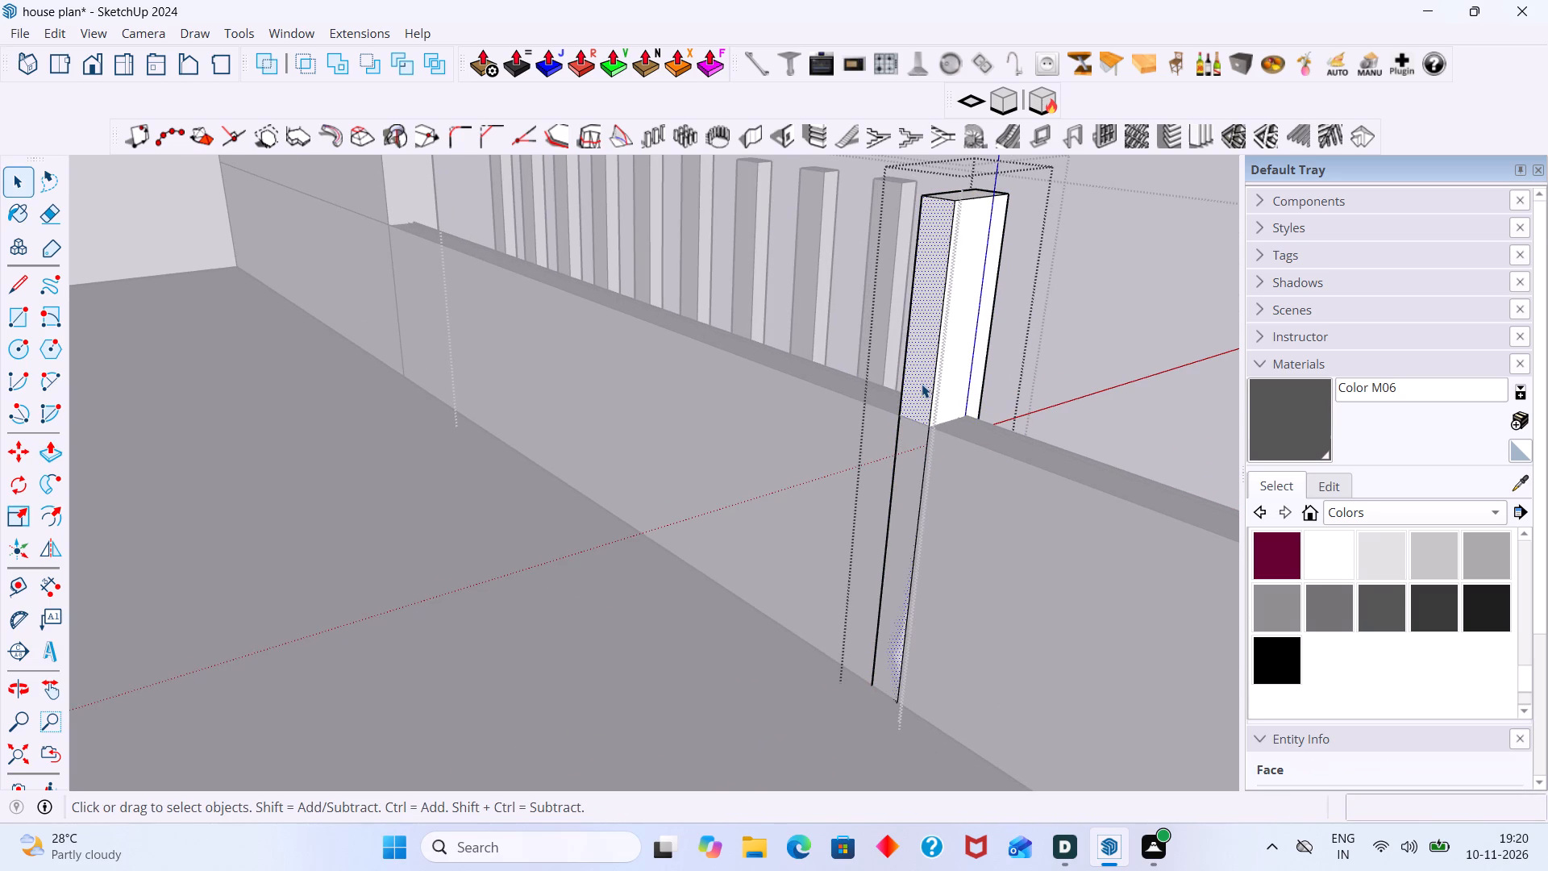
pyautogui.press('p')
pyautogui.click(922, 384)
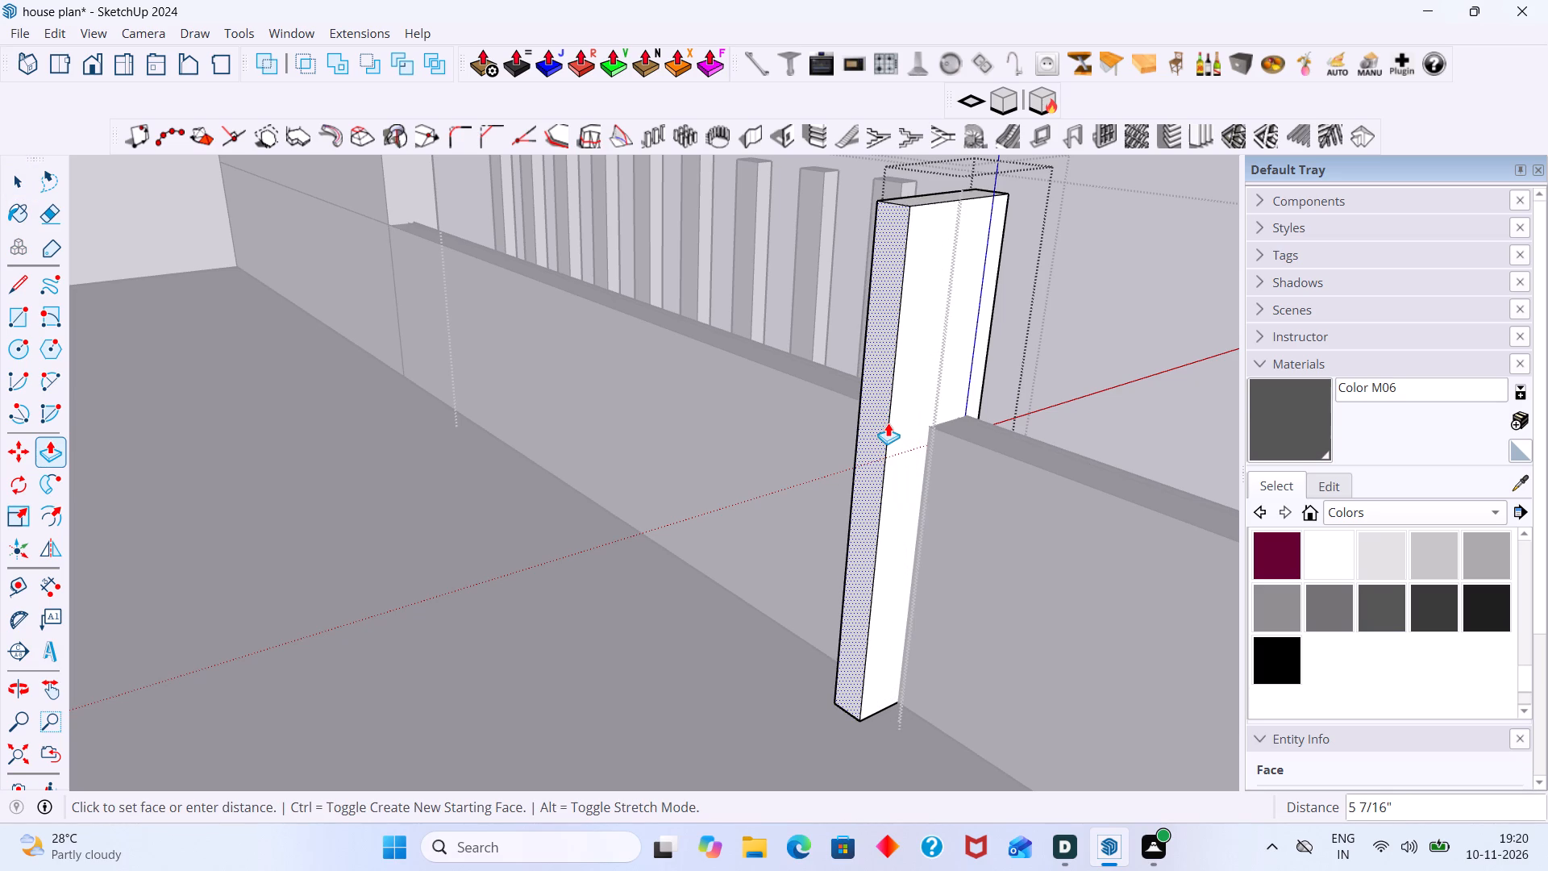
pyautogui.click(927, 410)
pyautogui.press('space')
pyautogui.click(1070, 339)
# Push/pull the roof-facing side of the second vertical bar about 5 9/16" inward across the parapet thickness.
pyautogui.scroll(2, 866, 269)
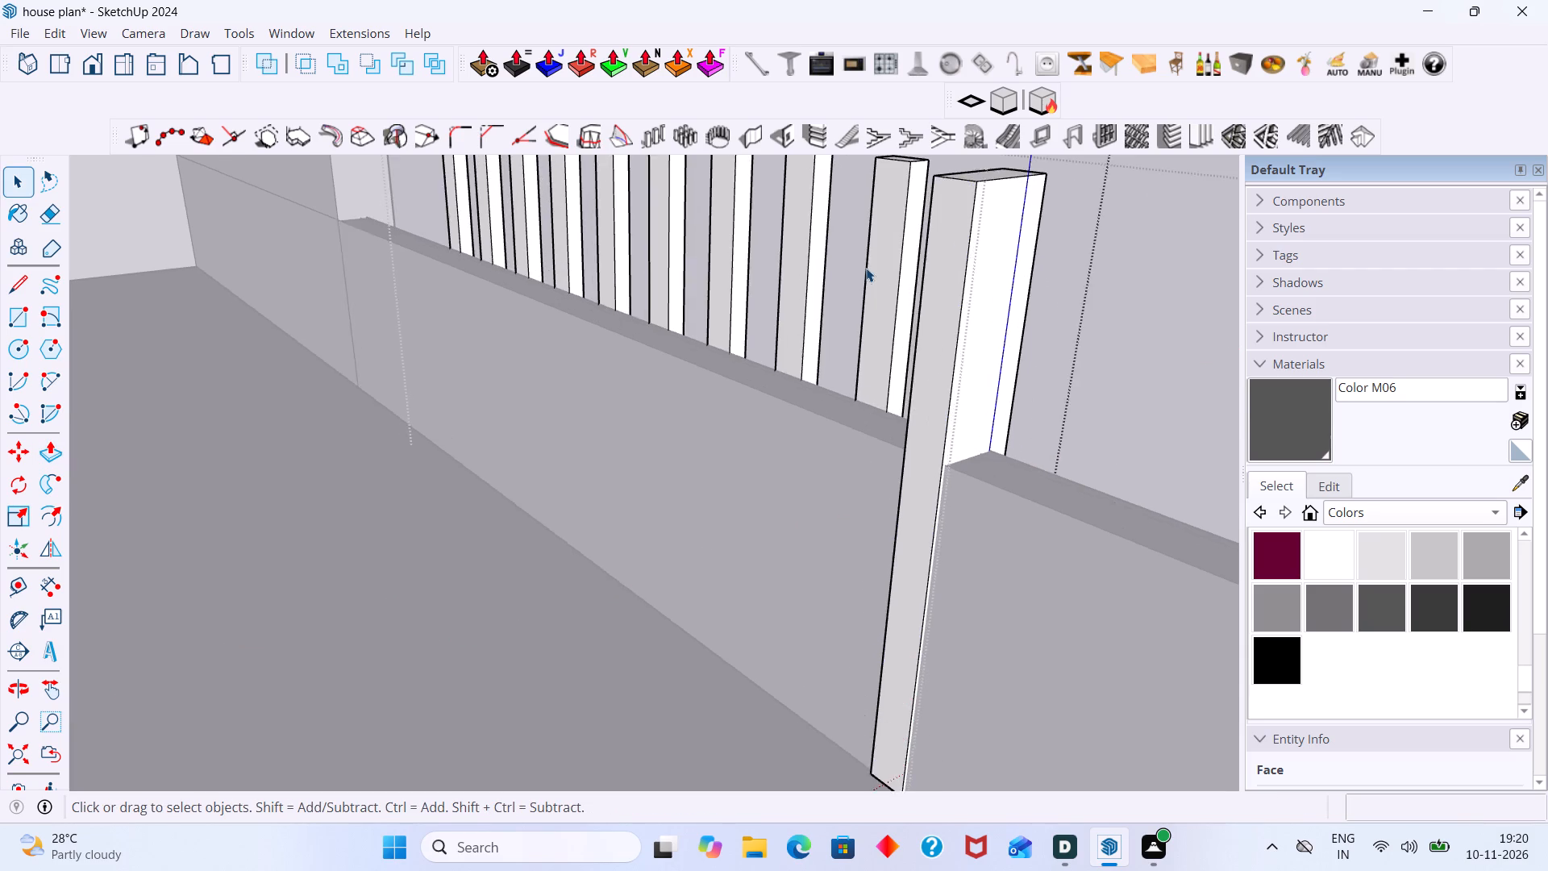
pyautogui.scroll(3, 866, 268)
pyautogui.click(895, 260)
pyautogui.scroll(1, 896, 260)
pyautogui.doubleClick(896, 260)
pyautogui.click(897, 272)
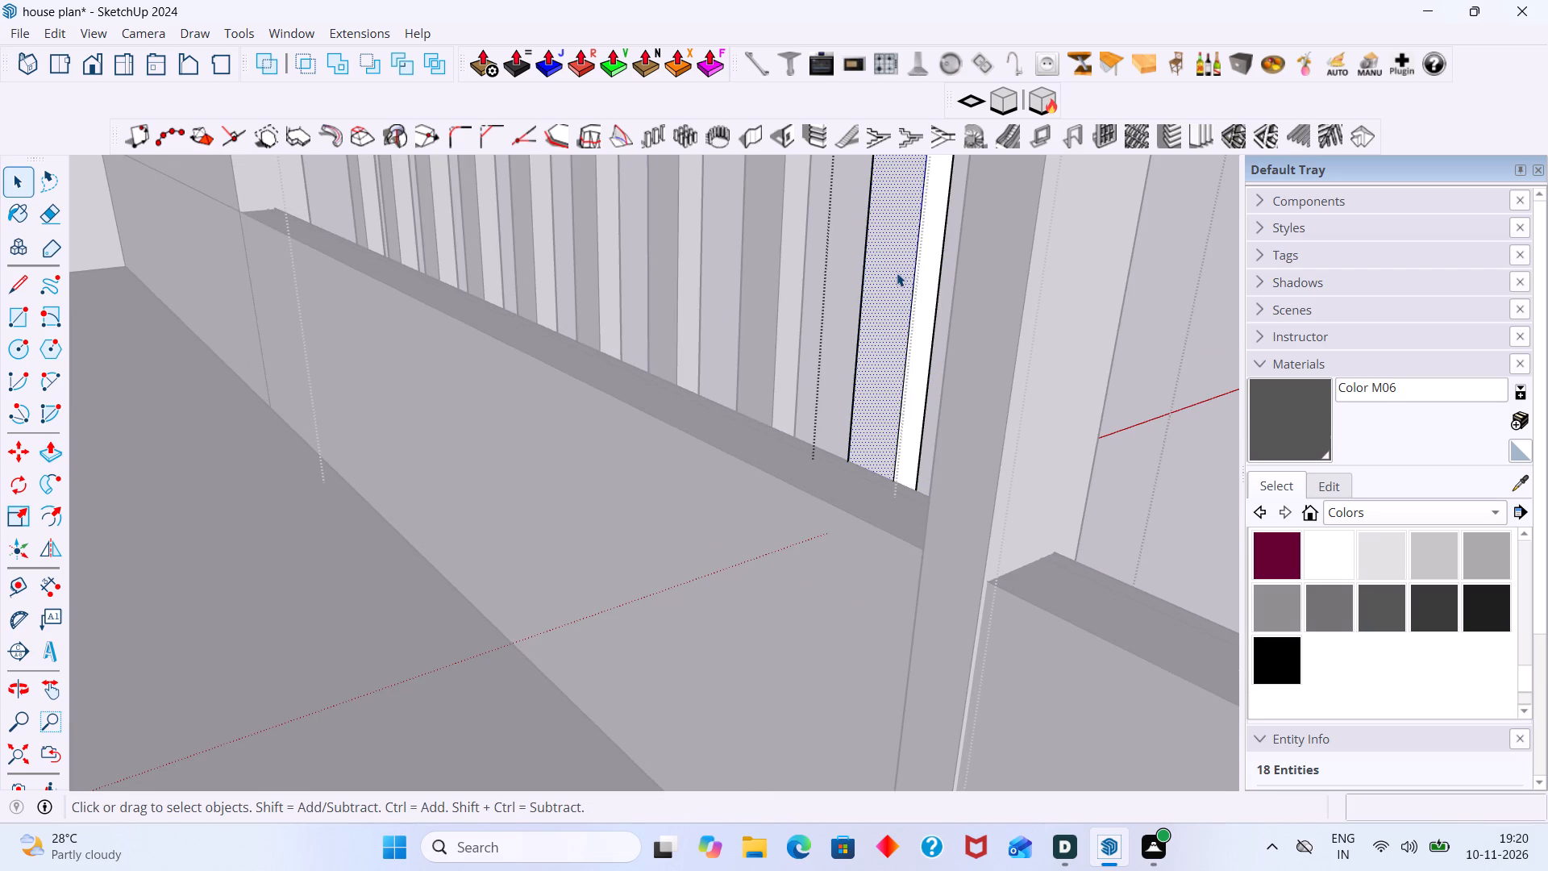
pyautogui.press('p')
pyautogui.doubleClick(899, 273)
pyautogui.hotkey('ctrl', 'z')
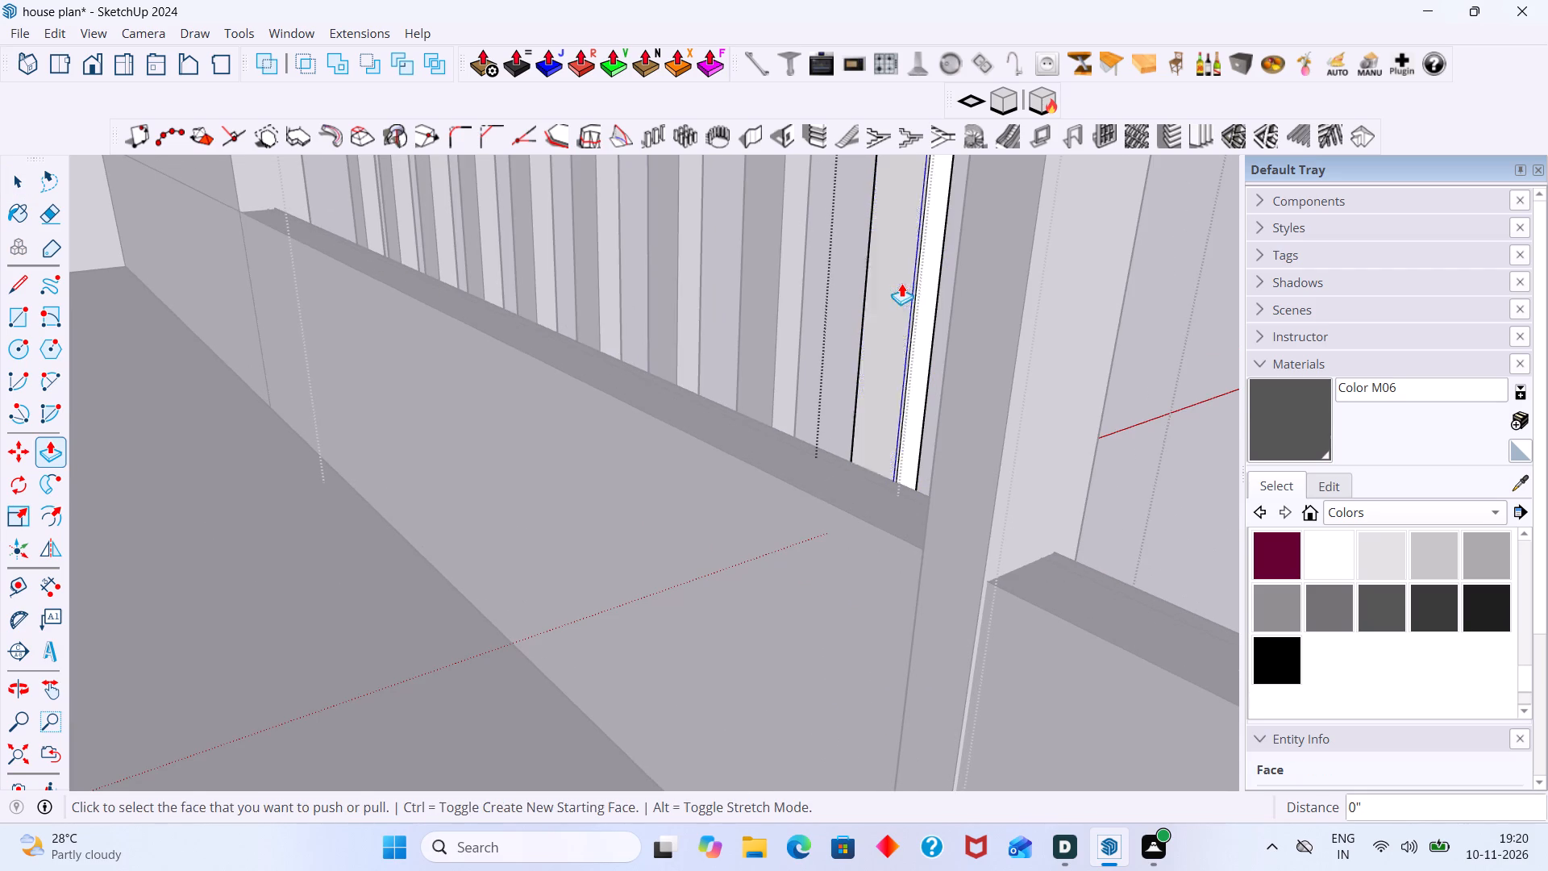
pyautogui.click(901, 301)
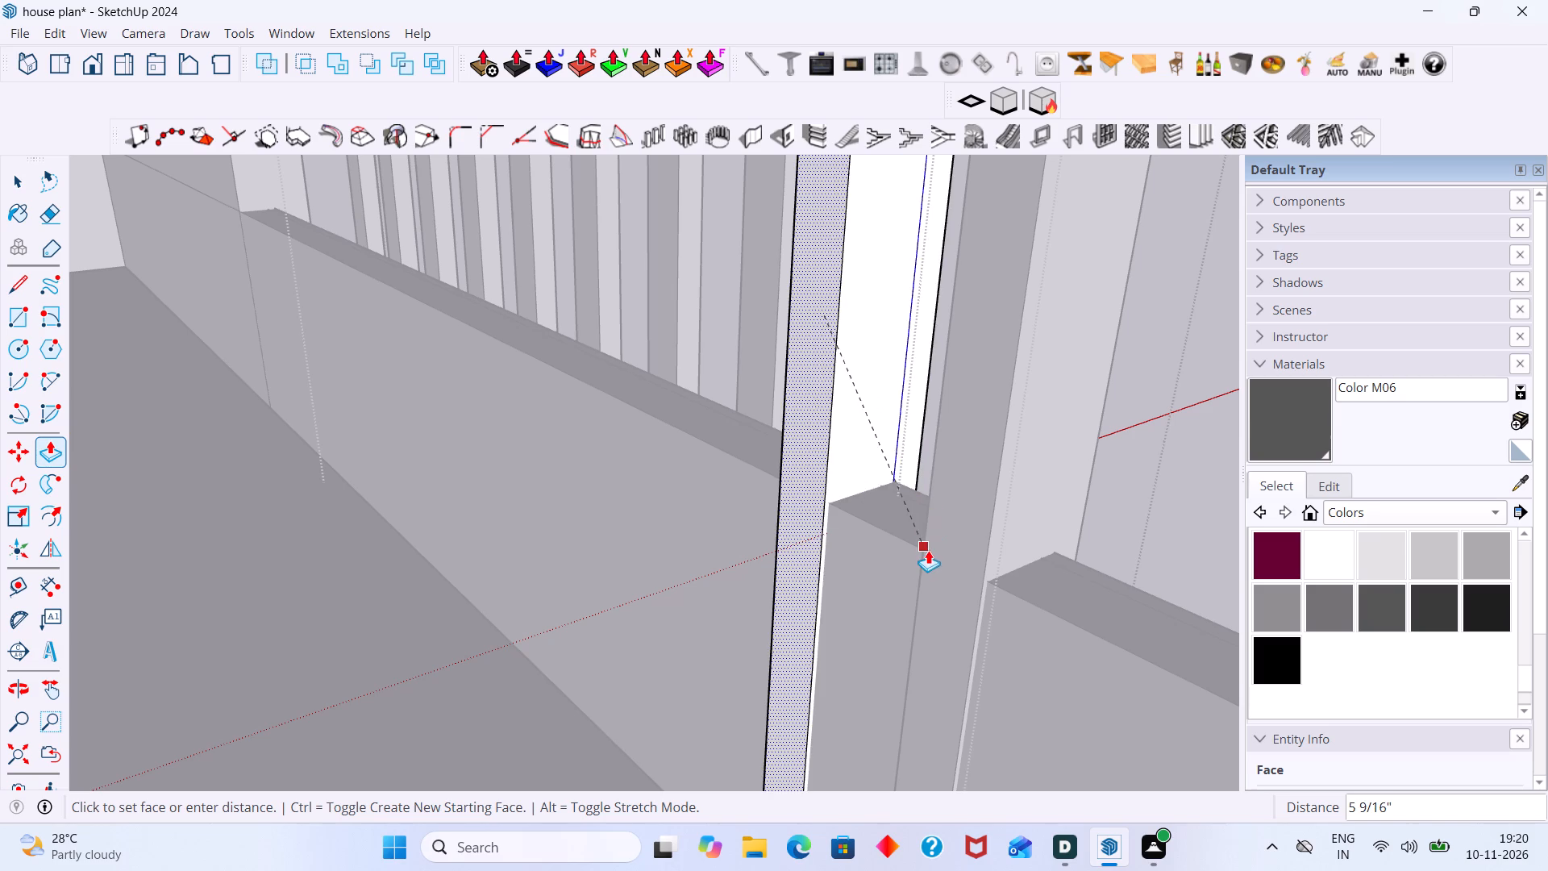
pyautogui.click(920, 552)
pyautogui.press('space')
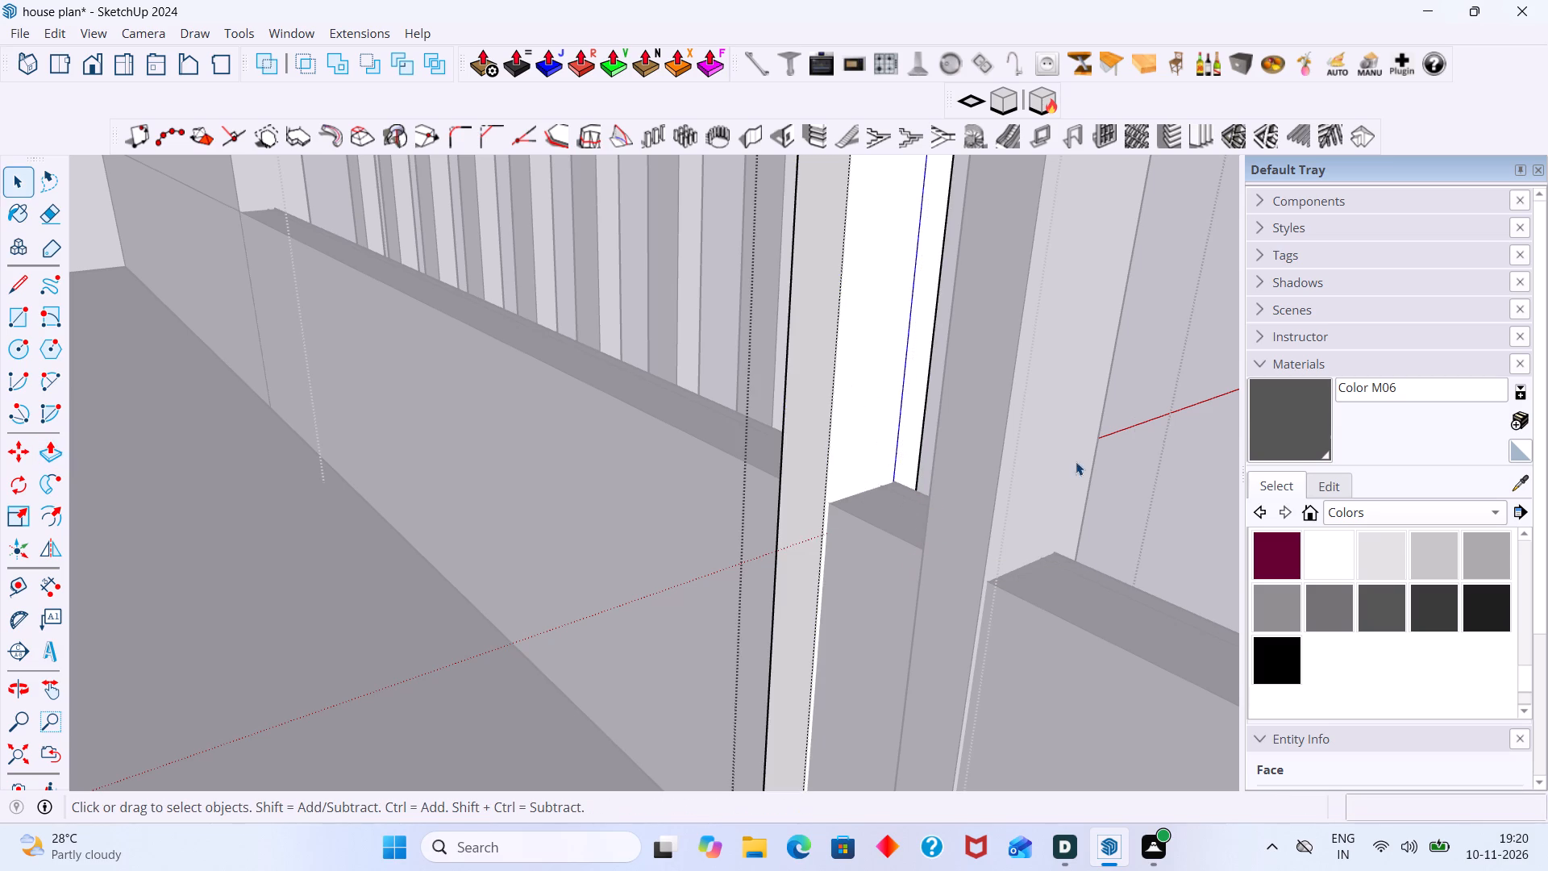
pyautogui.click(1154, 402)
# Push/pull the roof-facing side of the third vertical bar inward by the same distance as the second bar.
pyautogui.scroll(-5, 1009, 398)
pyautogui.moveTo(814, 348); pyautogui.dragTo(897, 427, button='middle')
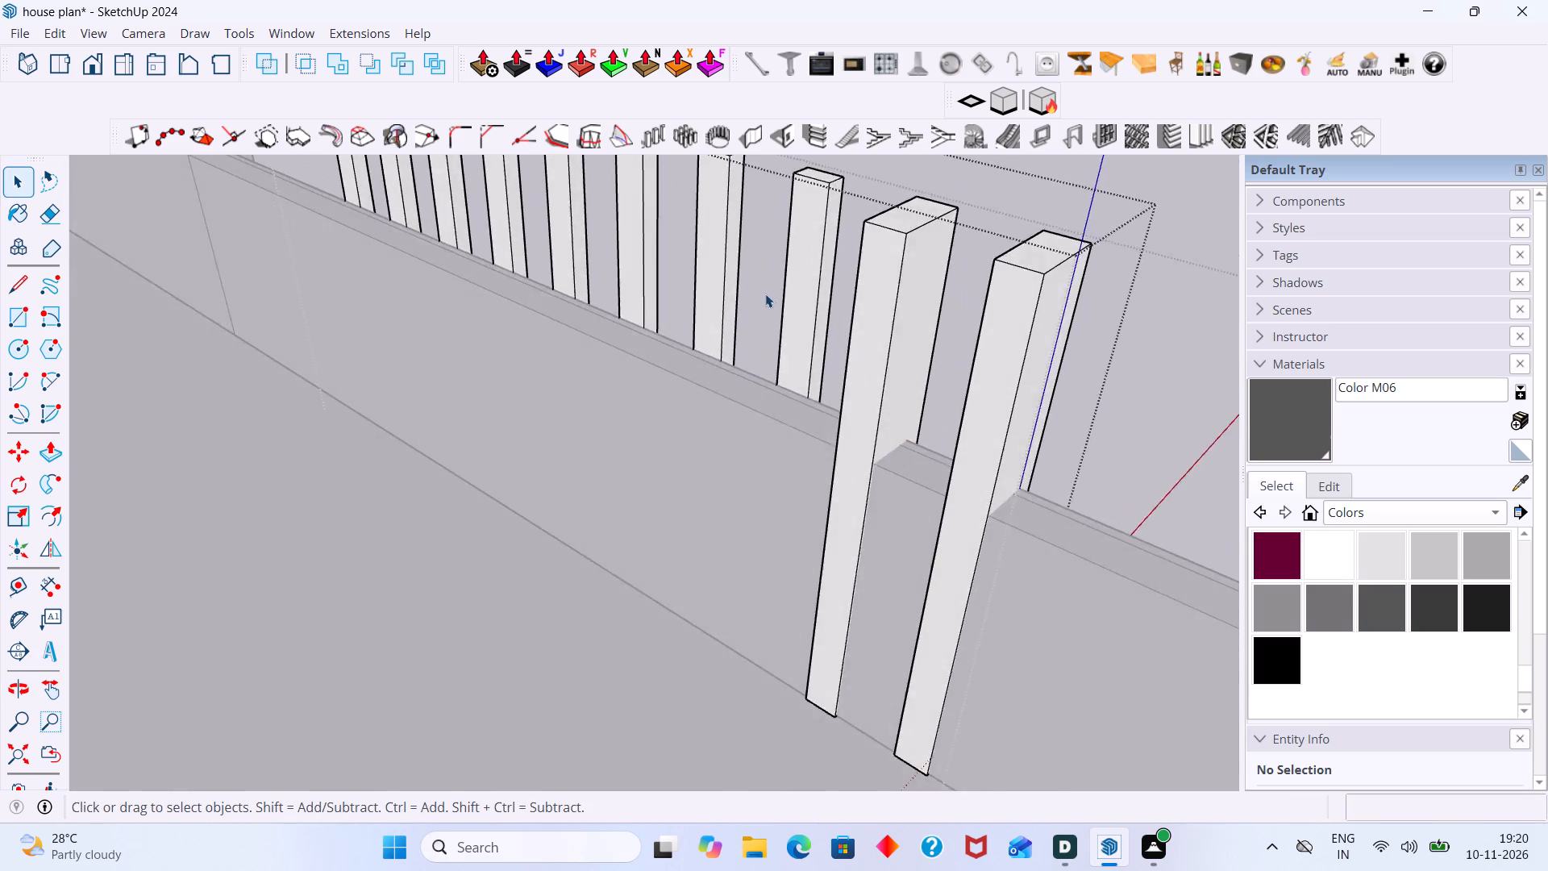
pyautogui.scroll(8, 764, 290)
pyautogui.click(822, 282)
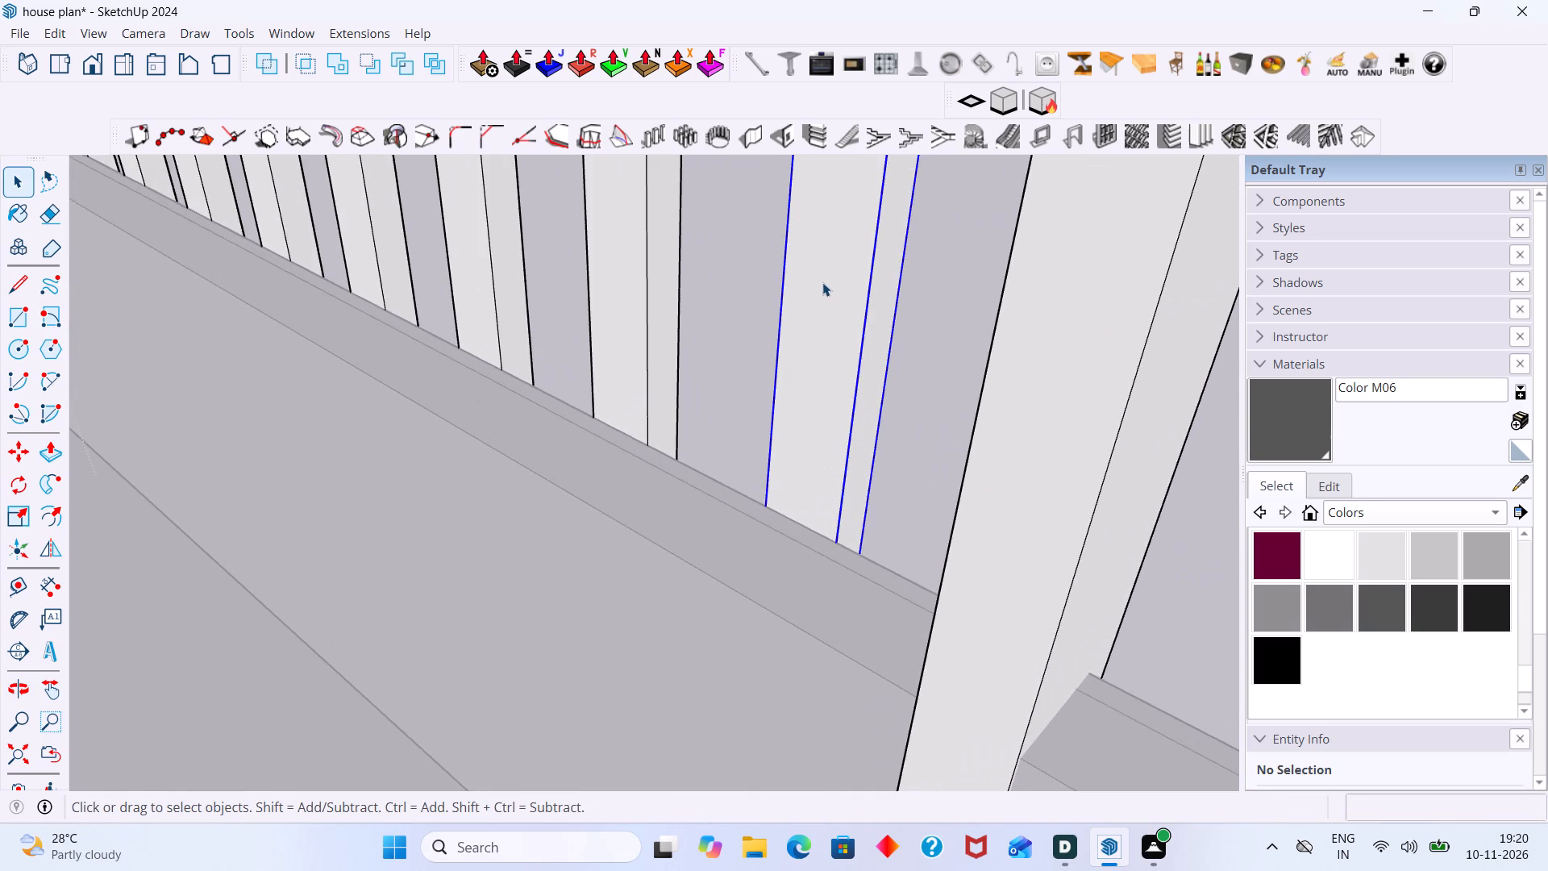
pyautogui.doubleClick(831, 285)
pyautogui.scroll(2, 847, 304)
pyautogui.doubleClick(847, 306)
pyautogui.click(847, 315)
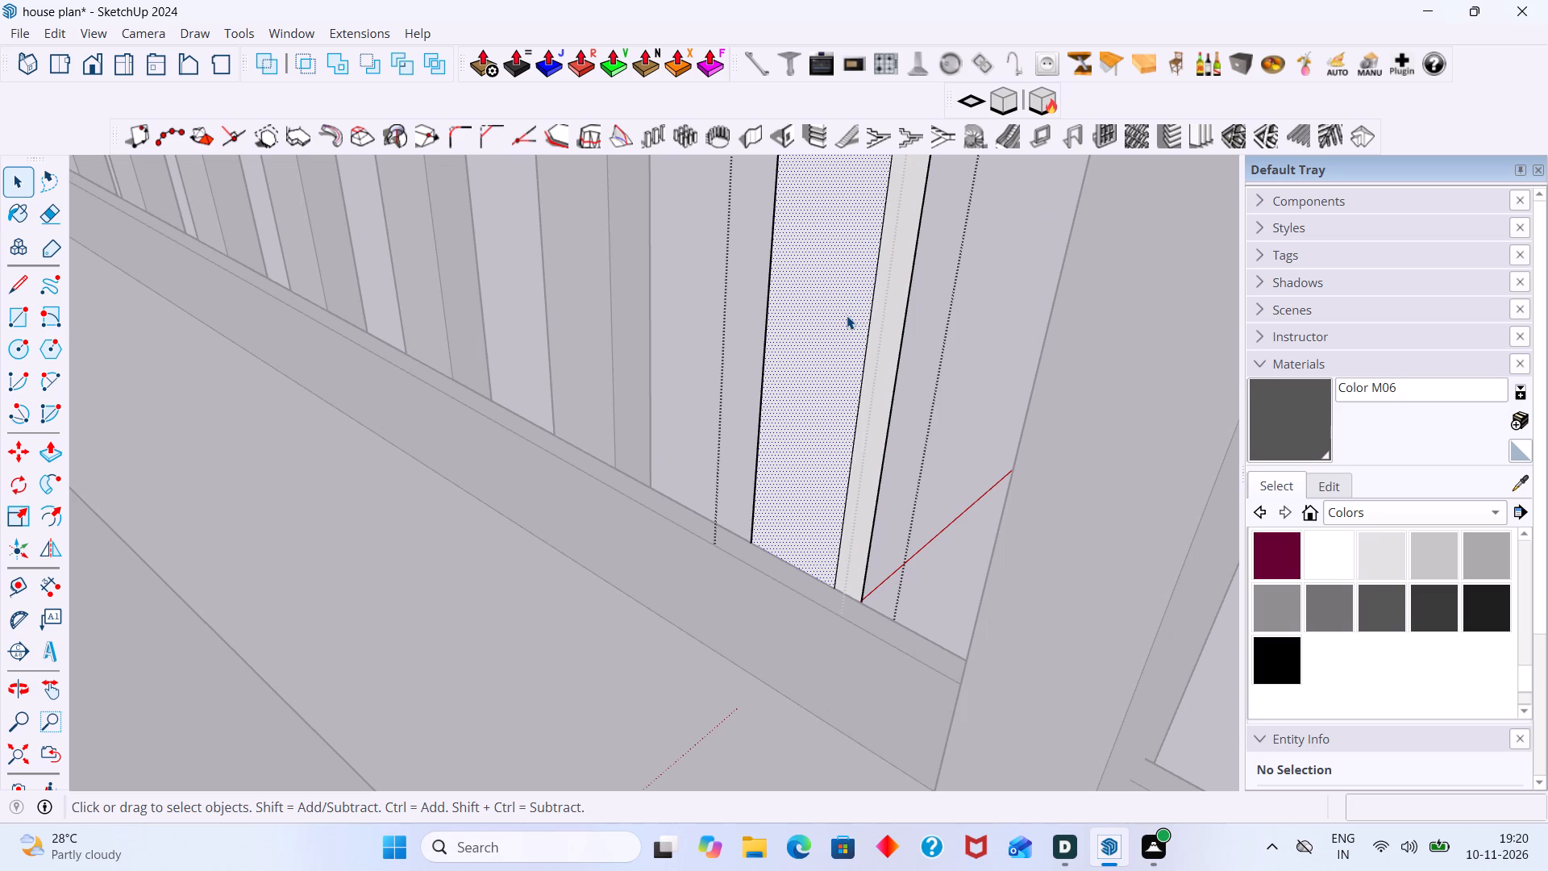
pyautogui.press('p')
pyautogui.doubleClick(847, 315)
pyautogui.press('space')
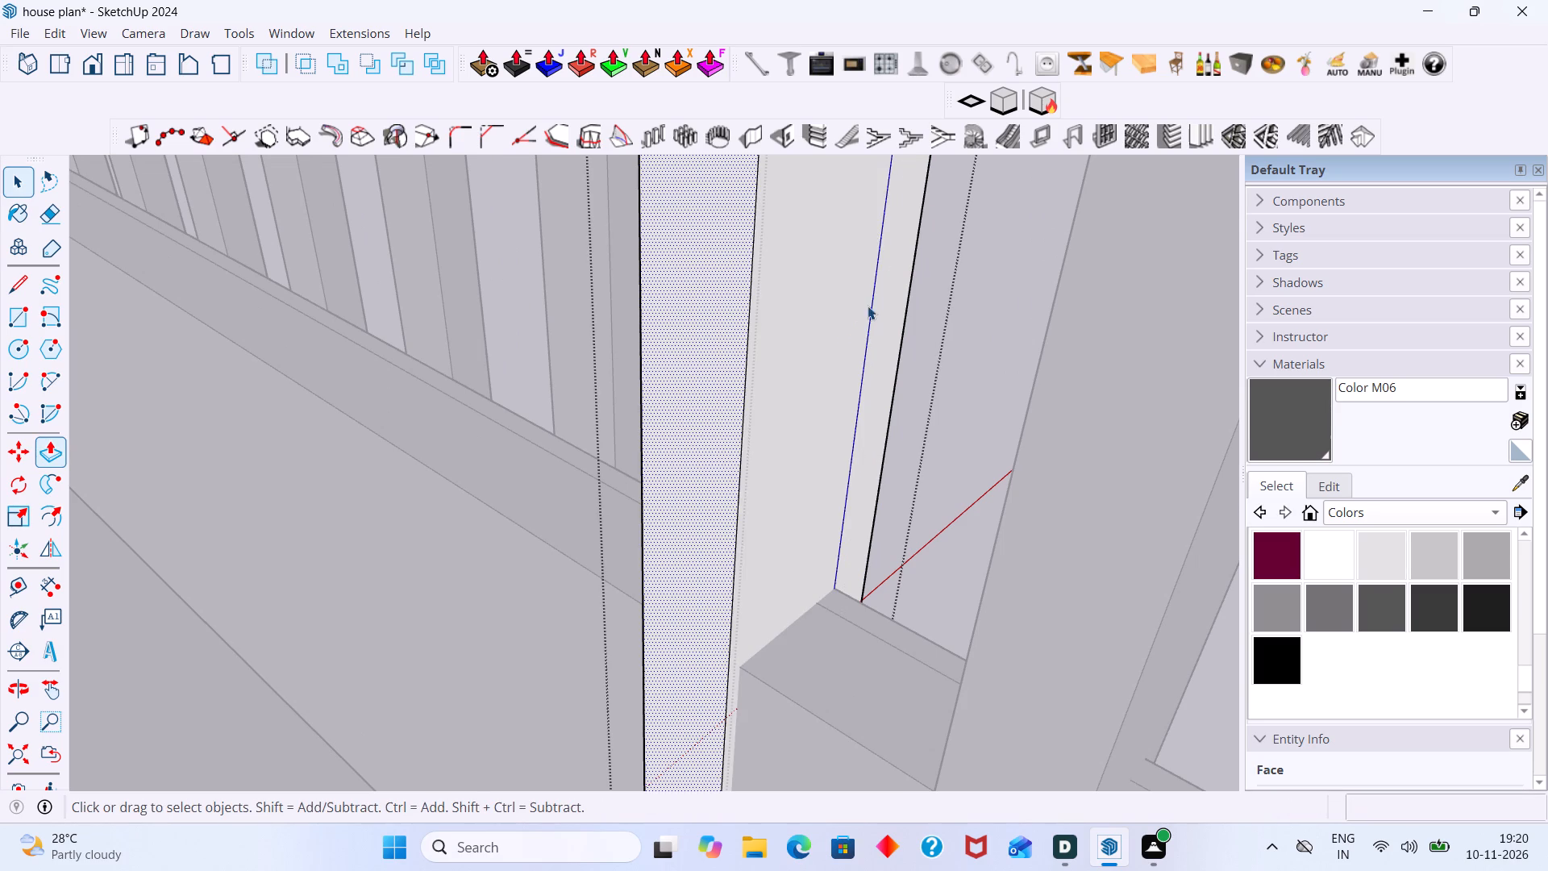
pyautogui.scroll(-15, 992, 285)
pyautogui.click(1055, 174)
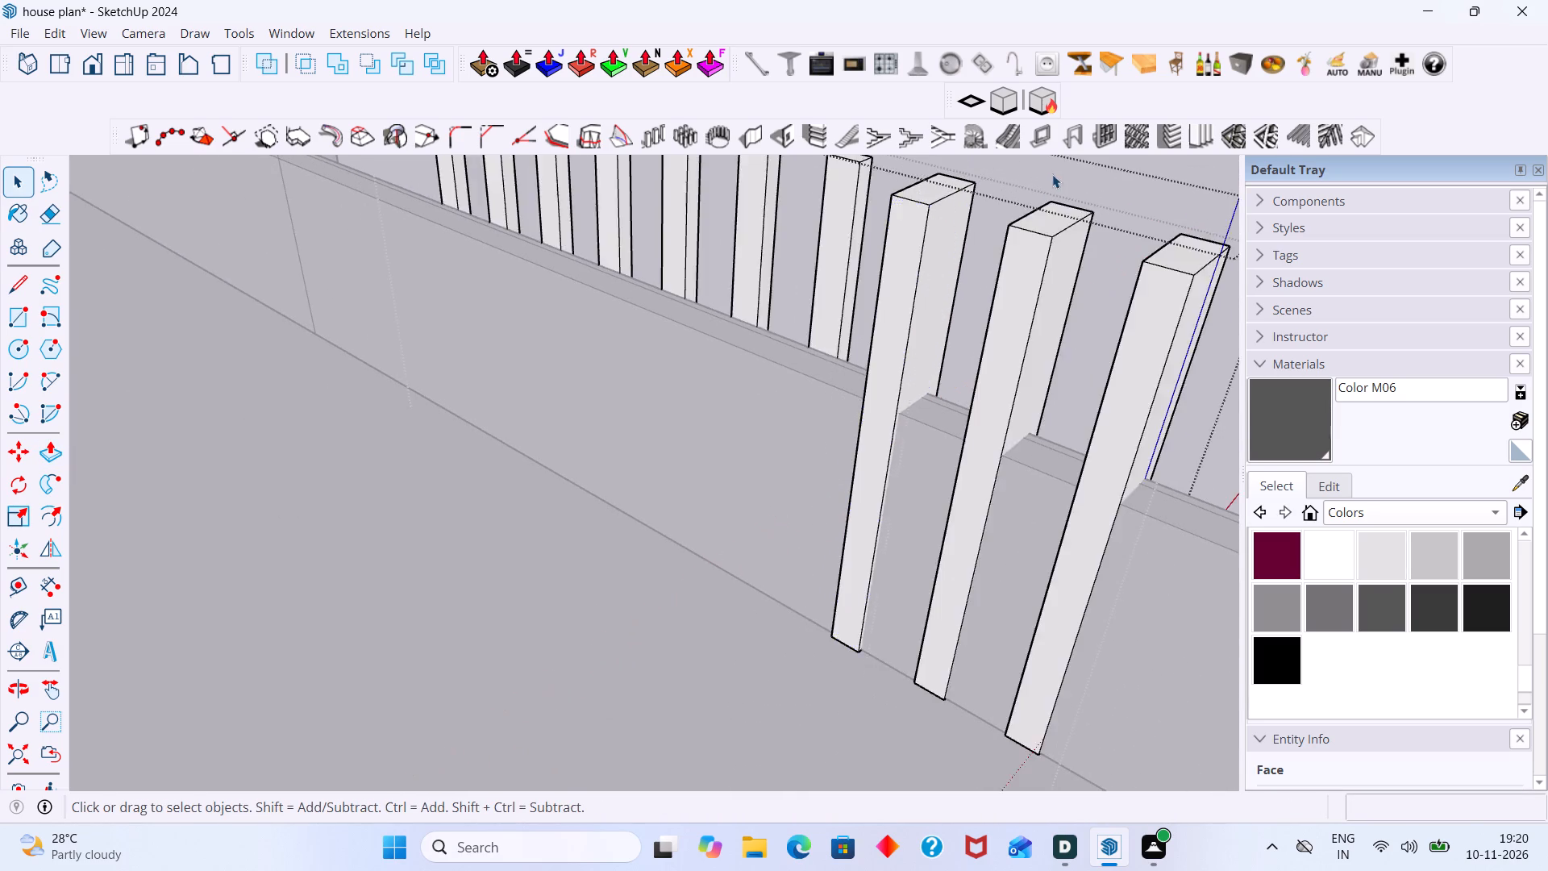
# Leave the vertical bar groups and examine the row of bars and the whole front facade from outside.
pyautogui.scroll(-10, 1046, 177)
pyautogui.moveTo(976, 244); pyautogui.dragTo(627, 247, button='middle')
pyautogui.scroll(-13, 634, 256)
pyautogui.moveTo(653, 311); pyautogui.dragTo(583, 293, button='middle')
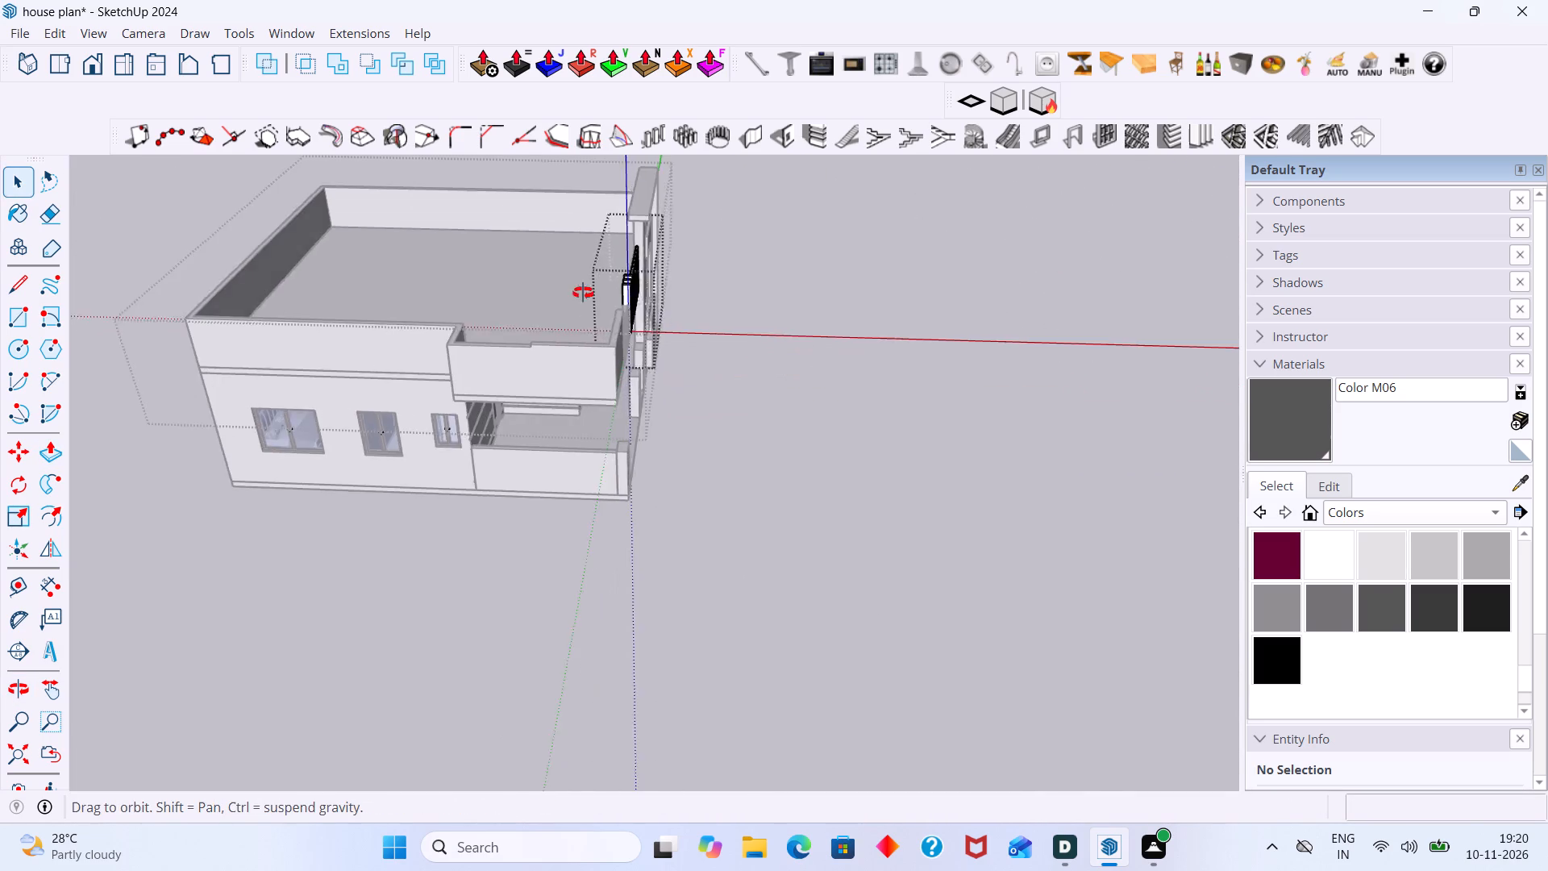
pyautogui.moveTo(583, 293); pyautogui.dragTo(139, 281, button='middle')
pyautogui.click(915, 368)
pyautogui.scroll(4, 701, 314)
pyautogui.click(1081, 302)
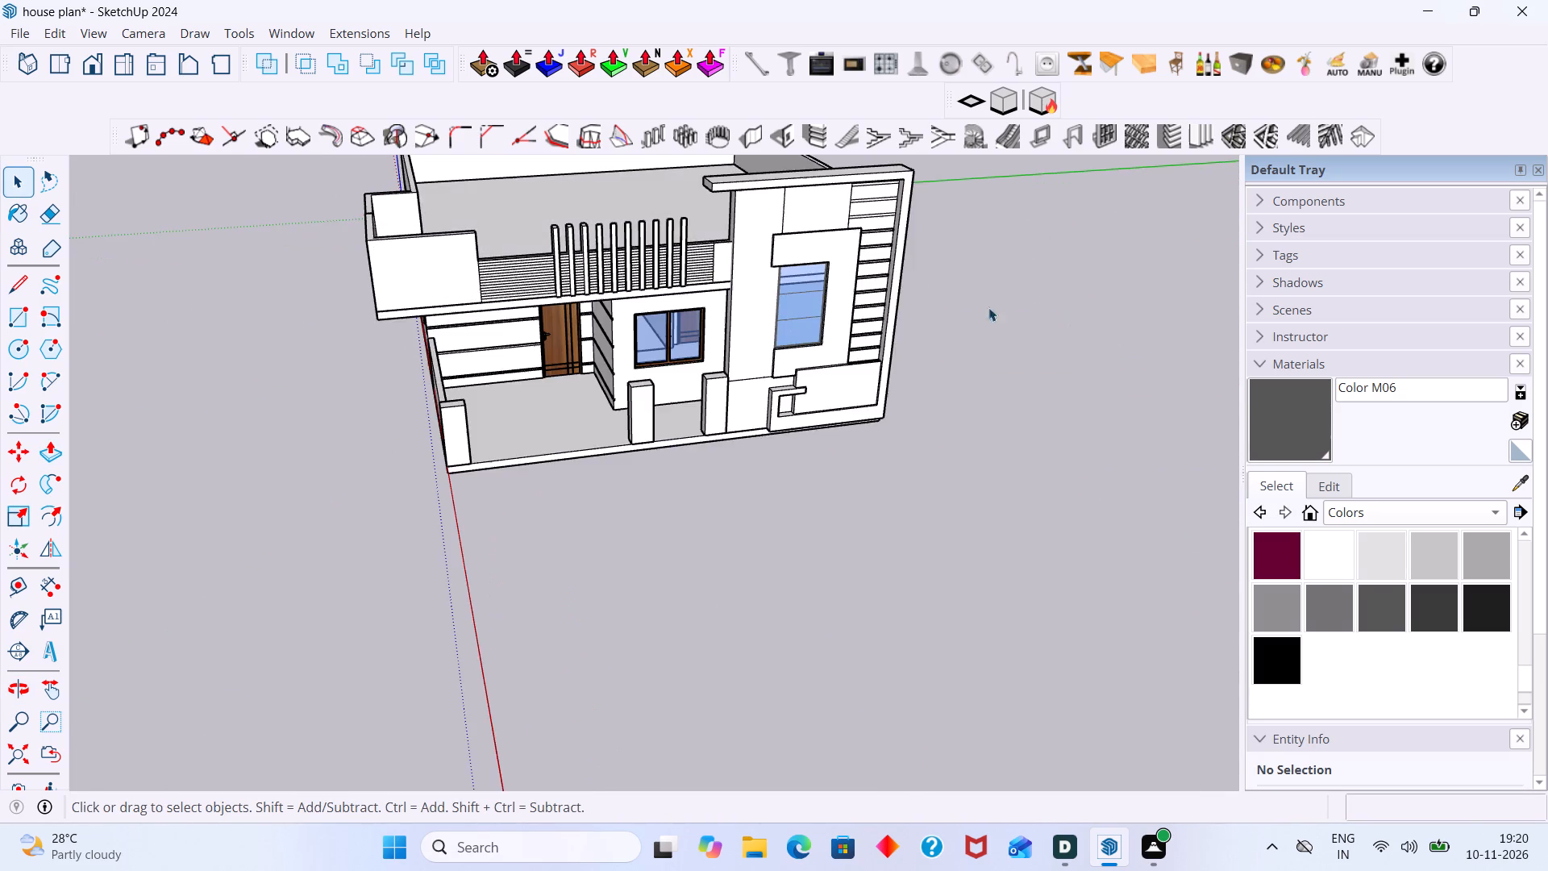
pyautogui.scroll(3, 672, 317)
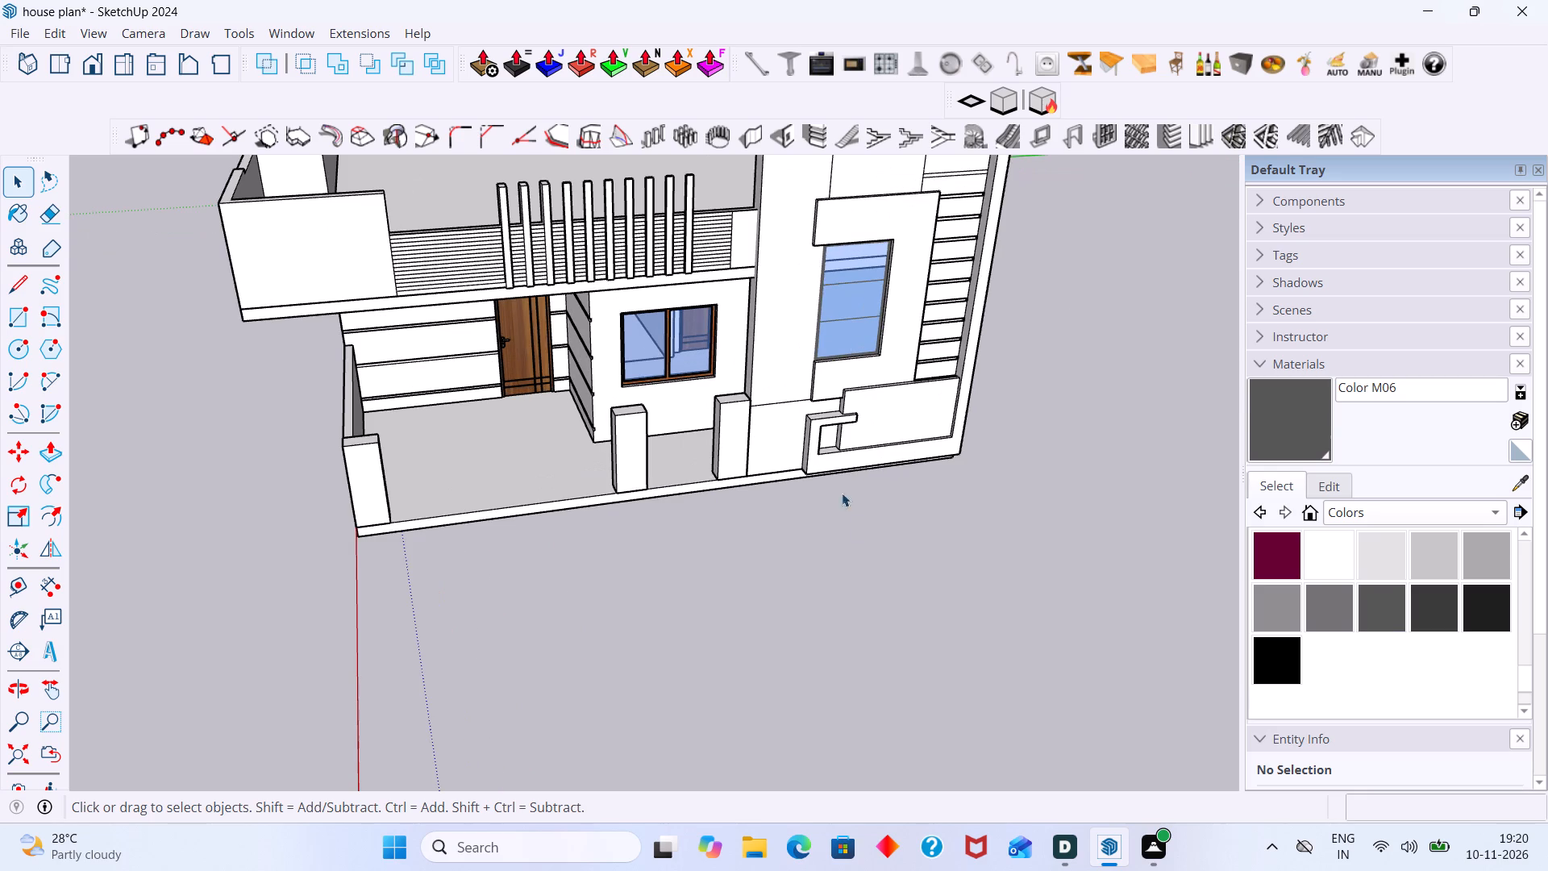
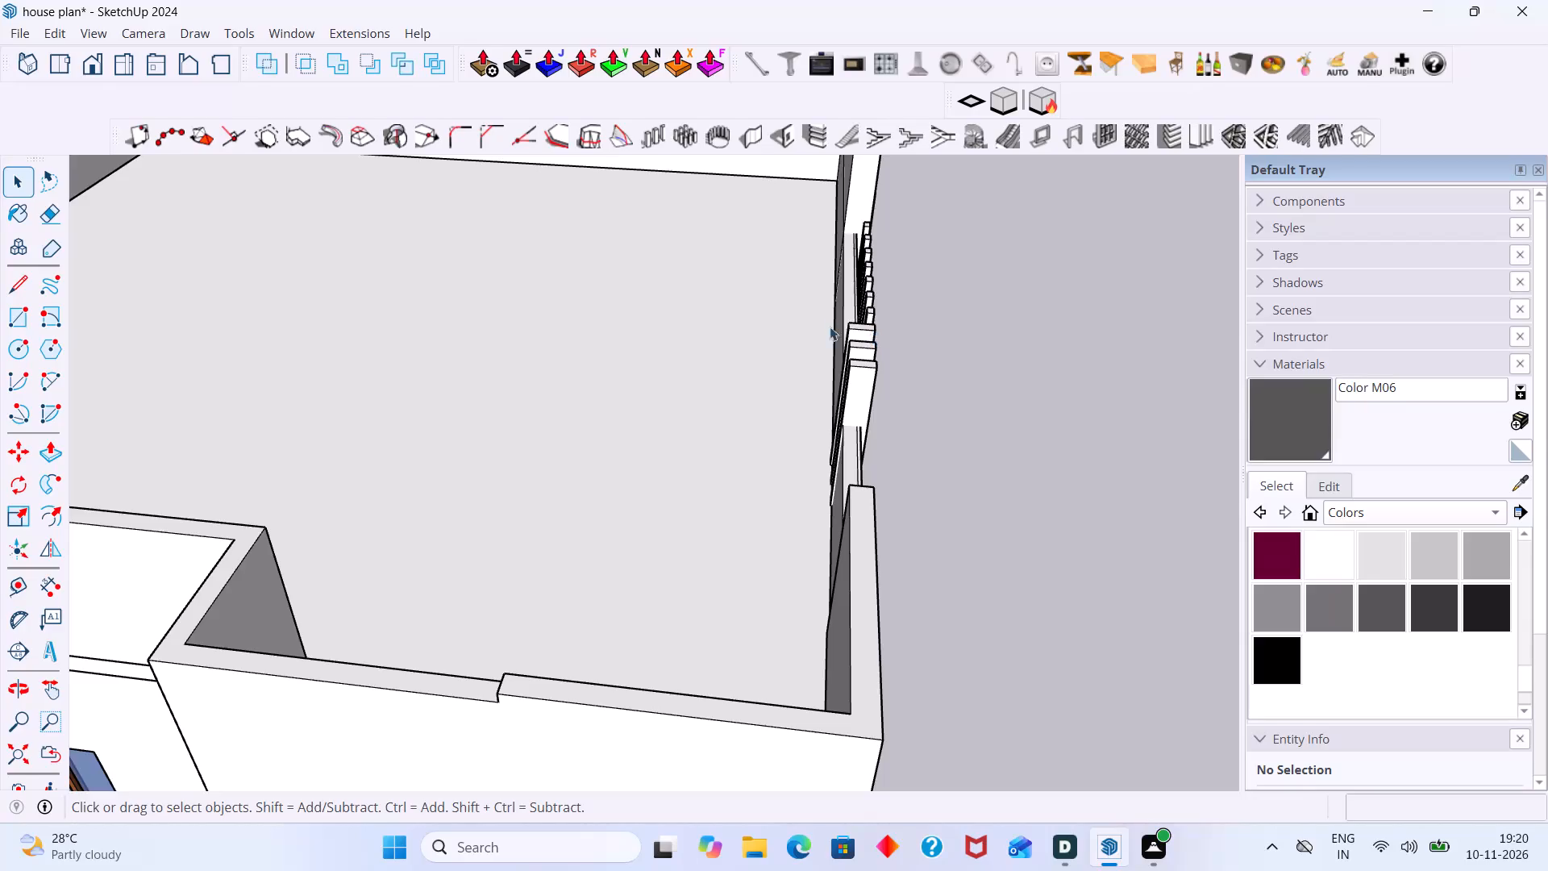
# Push/Pull the inner face of the first thin slat beside the three deep ones inward by the previous extrusion distance.
pyautogui.scroll(3, 826, 316)
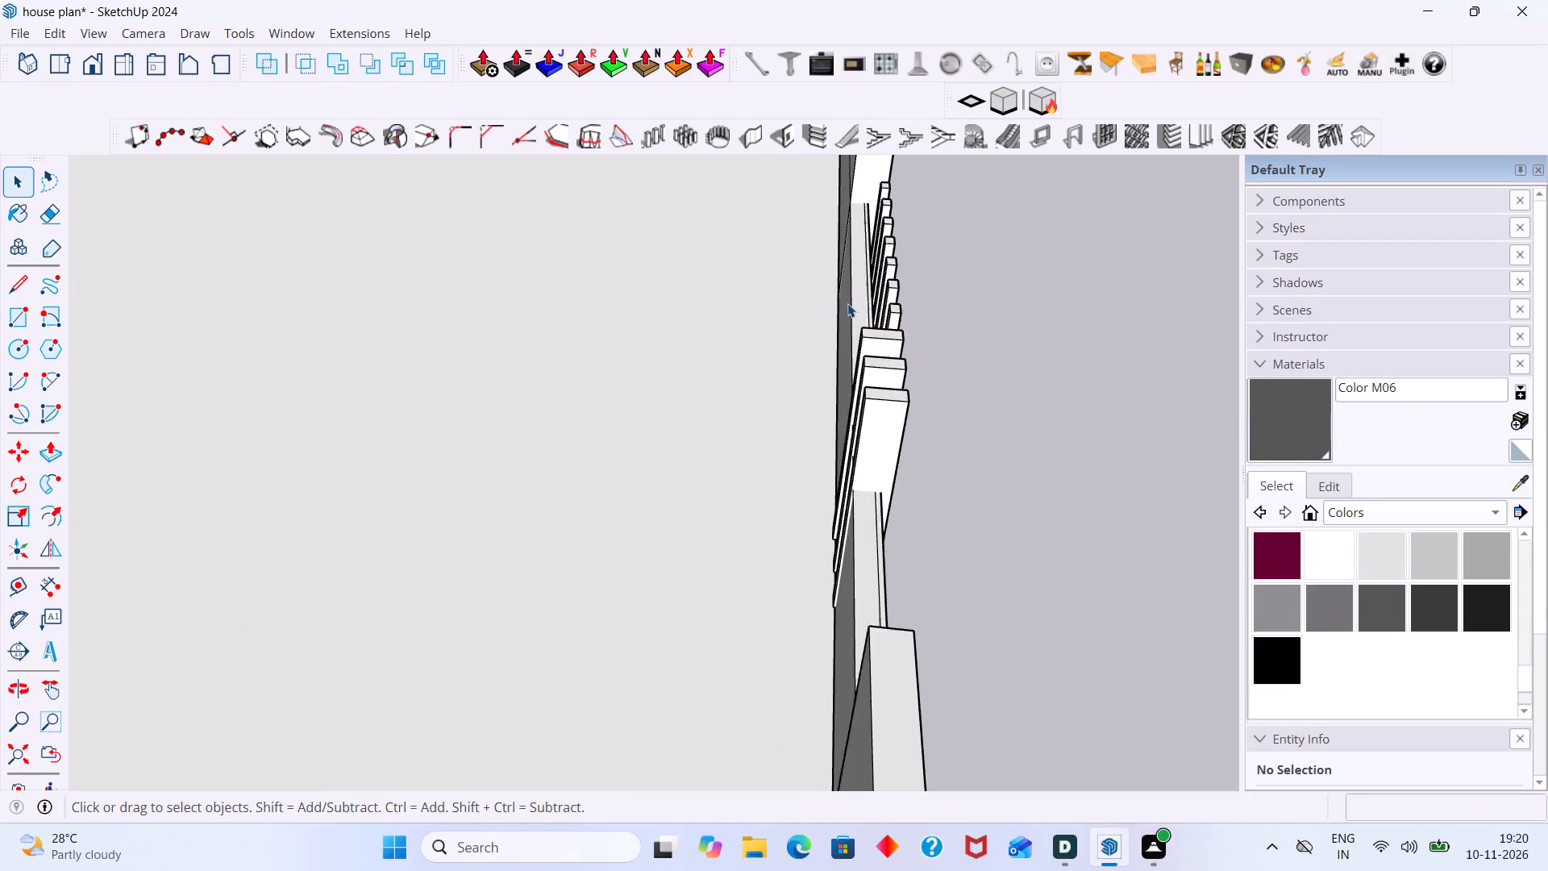
pyautogui.scroll(3, 847, 303)
pyautogui.scroll(-1, 840, 311)
pyautogui.moveTo(839, 316); pyautogui.dragTo(727, 344, button='middle')
pyautogui.moveTo(754, 340); pyautogui.dragTo(767, 340, button='middle')
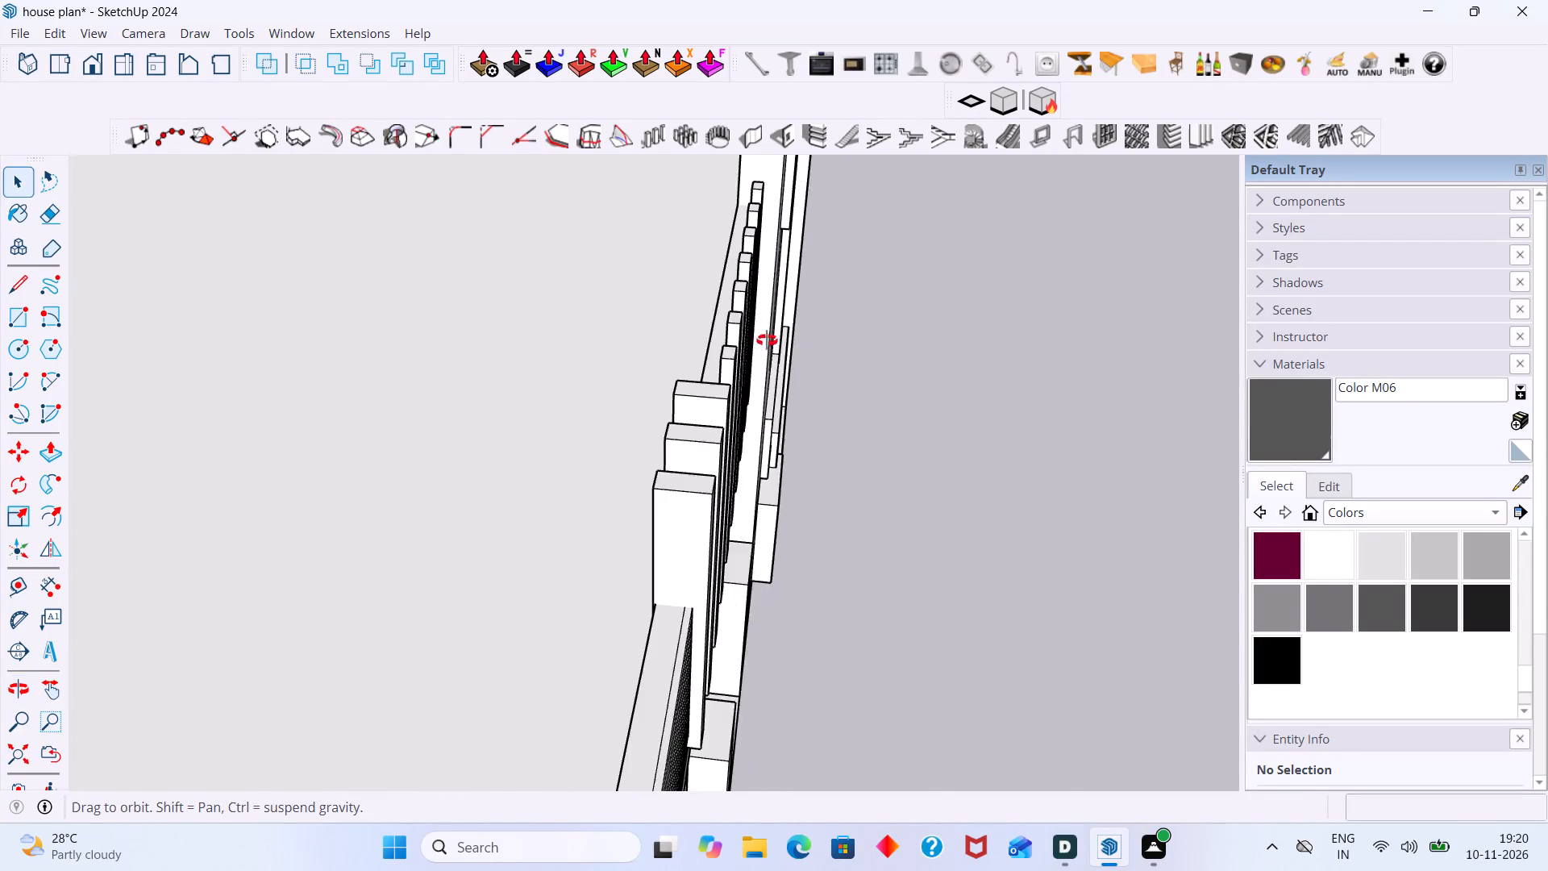
pyautogui.moveTo(767, 340); pyautogui.dragTo(1047, 331, button='middle')
pyautogui.keyDown('shift'); pyautogui.moveTo(1042, 287); pyautogui.dragTo(556, 398, button='middle'); pyautogui.keyUp('shift')
pyautogui.moveTo(692, 432); pyautogui.dragTo(699, 391, button='middle')
pyautogui.scroll(3, 651, 342)
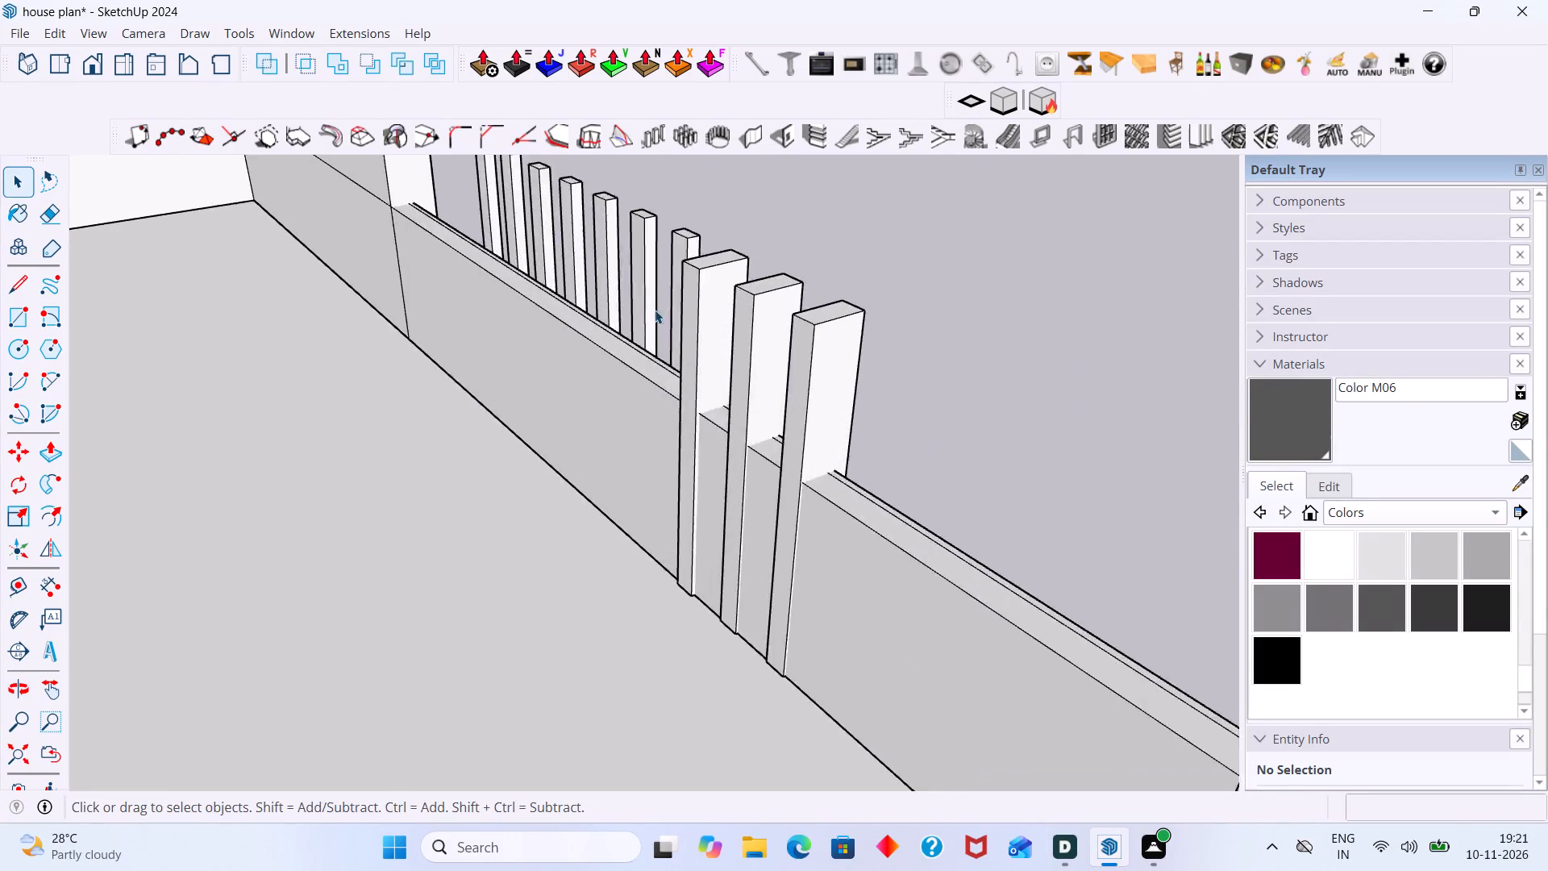
pyautogui.moveTo(655, 310); pyautogui.dragTo(747, 323, button='middle')
pyautogui.scroll(6, 791, 306)
pyautogui.click(802, 299)
pyautogui.scroll(3, 806, 295)
pyautogui.doubleClick(809, 294)
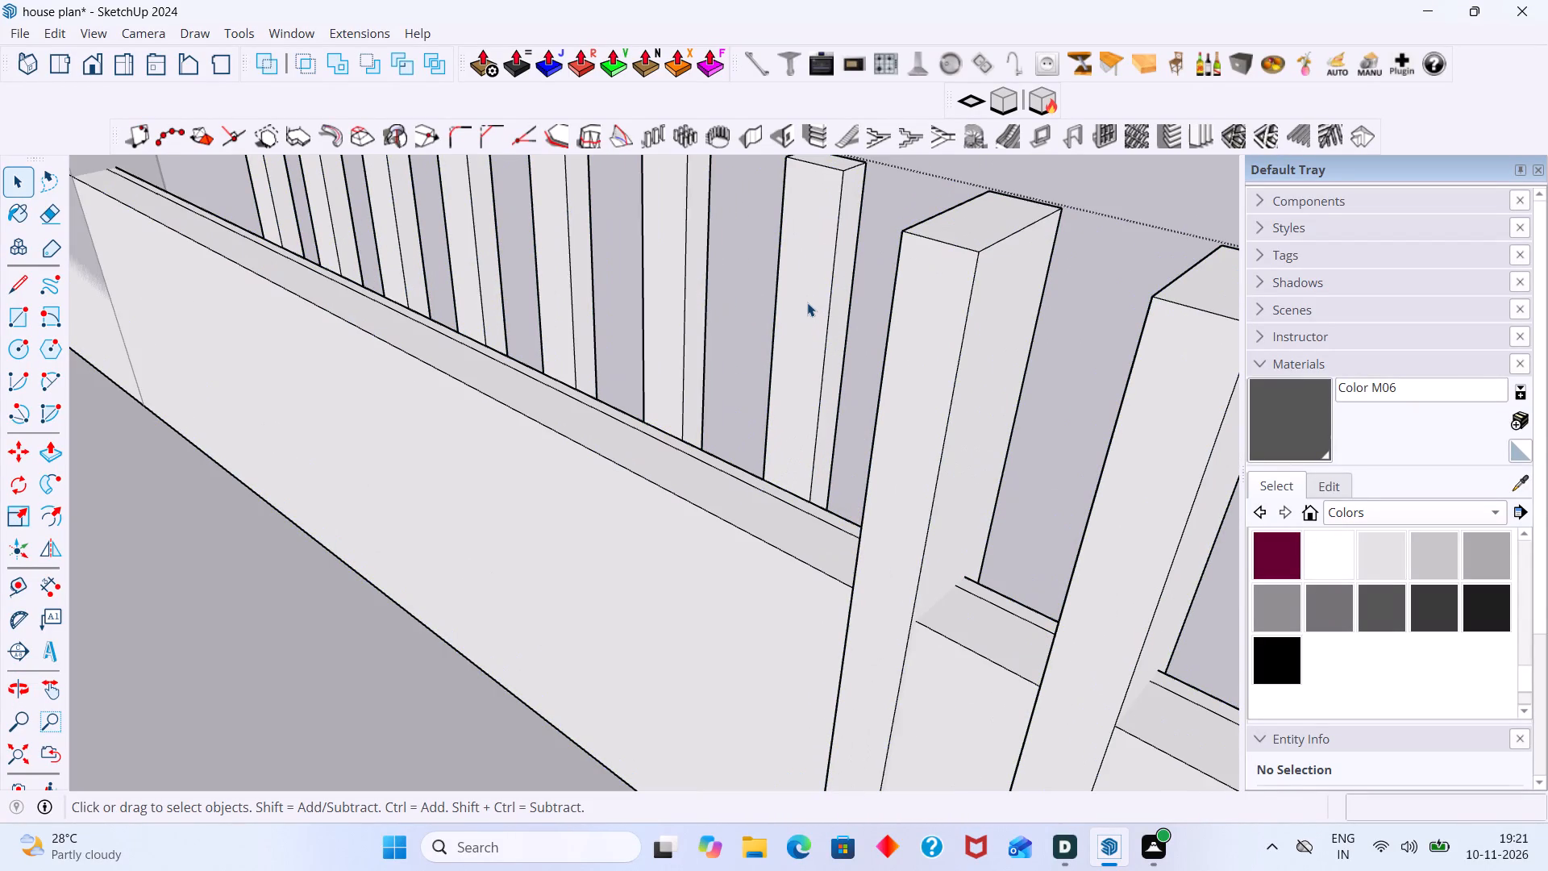
pyautogui.click(807, 302)
pyautogui.doubleClick(807, 306)
pyautogui.scroll(2, 807, 313)
pyautogui.doubleClick(805, 314)
pyautogui.scroll(1, 807, 313)
pyautogui.click(807, 311)
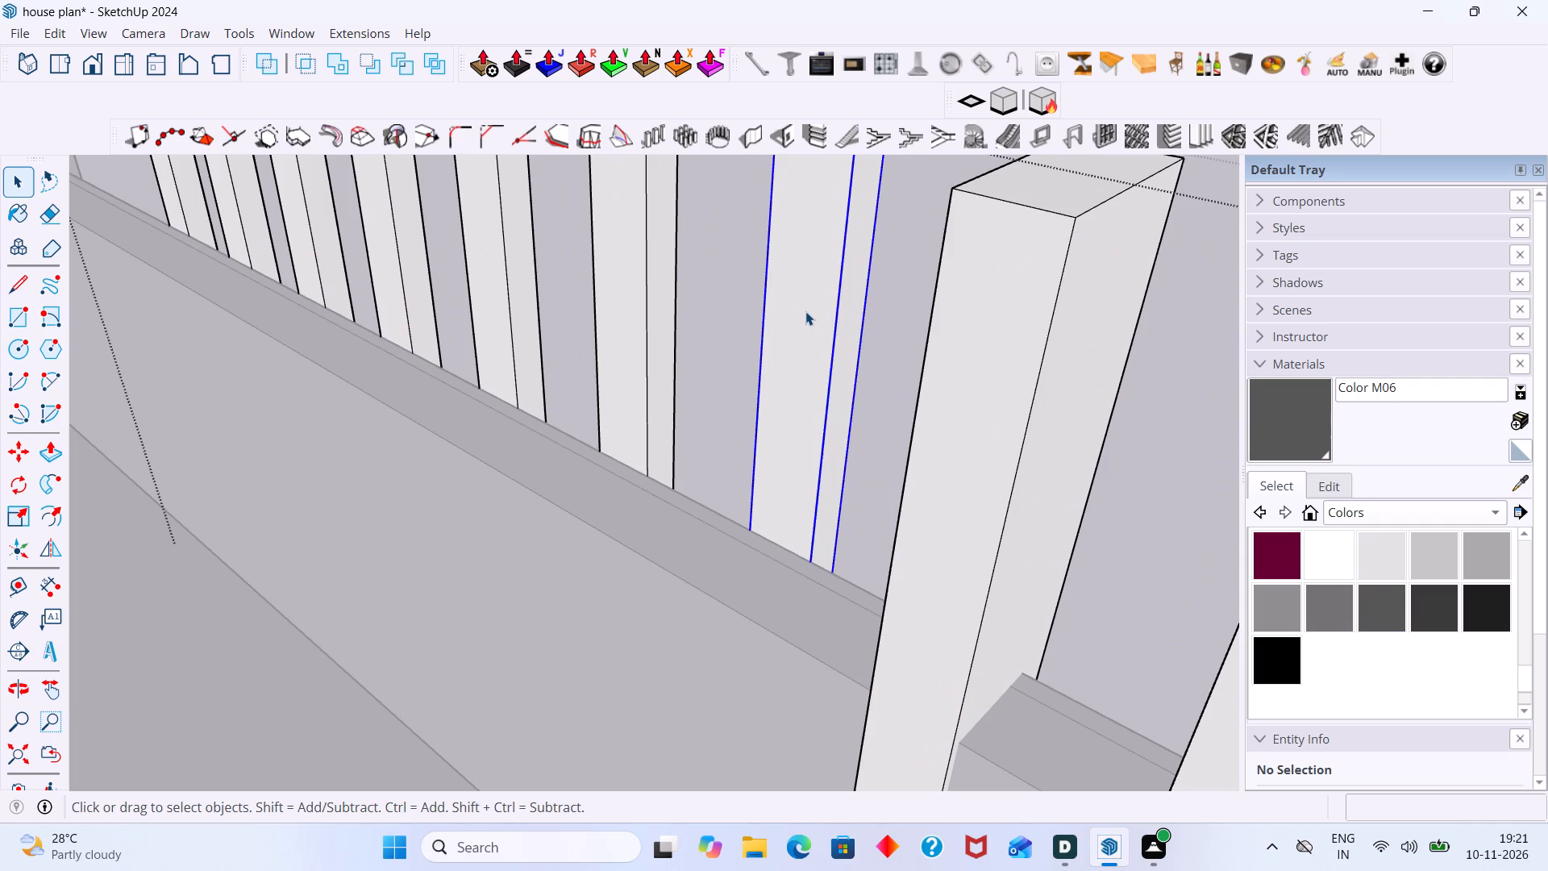
pyautogui.doubleClick(806, 312)
pyautogui.scroll(1, 812, 321)
pyautogui.click(812, 321)
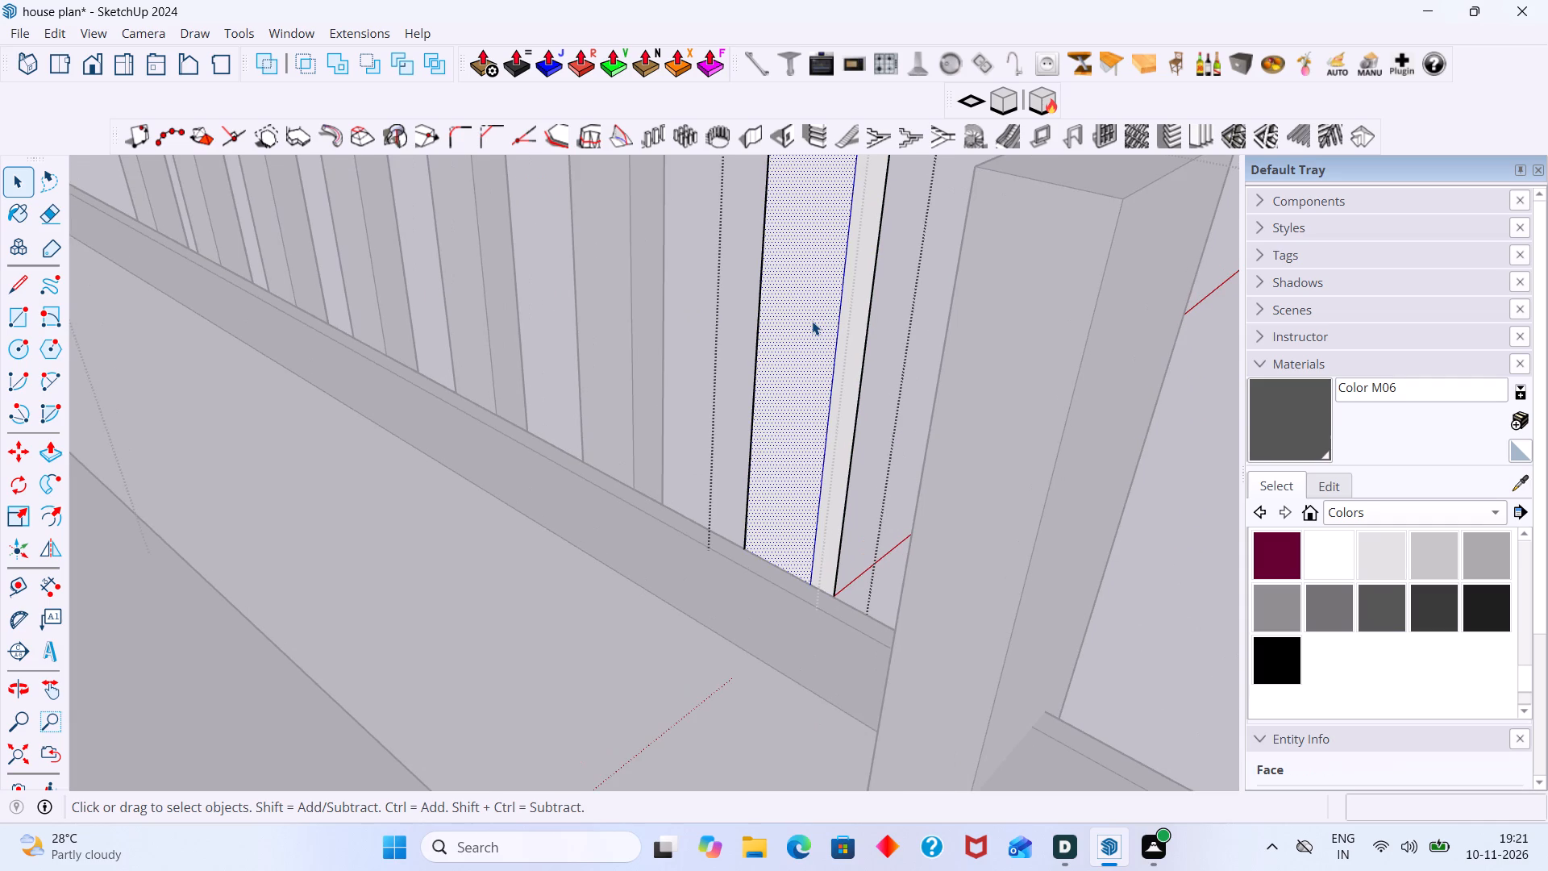
pyautogui.press('p')
pyautogui.doubleClick(812, 323)
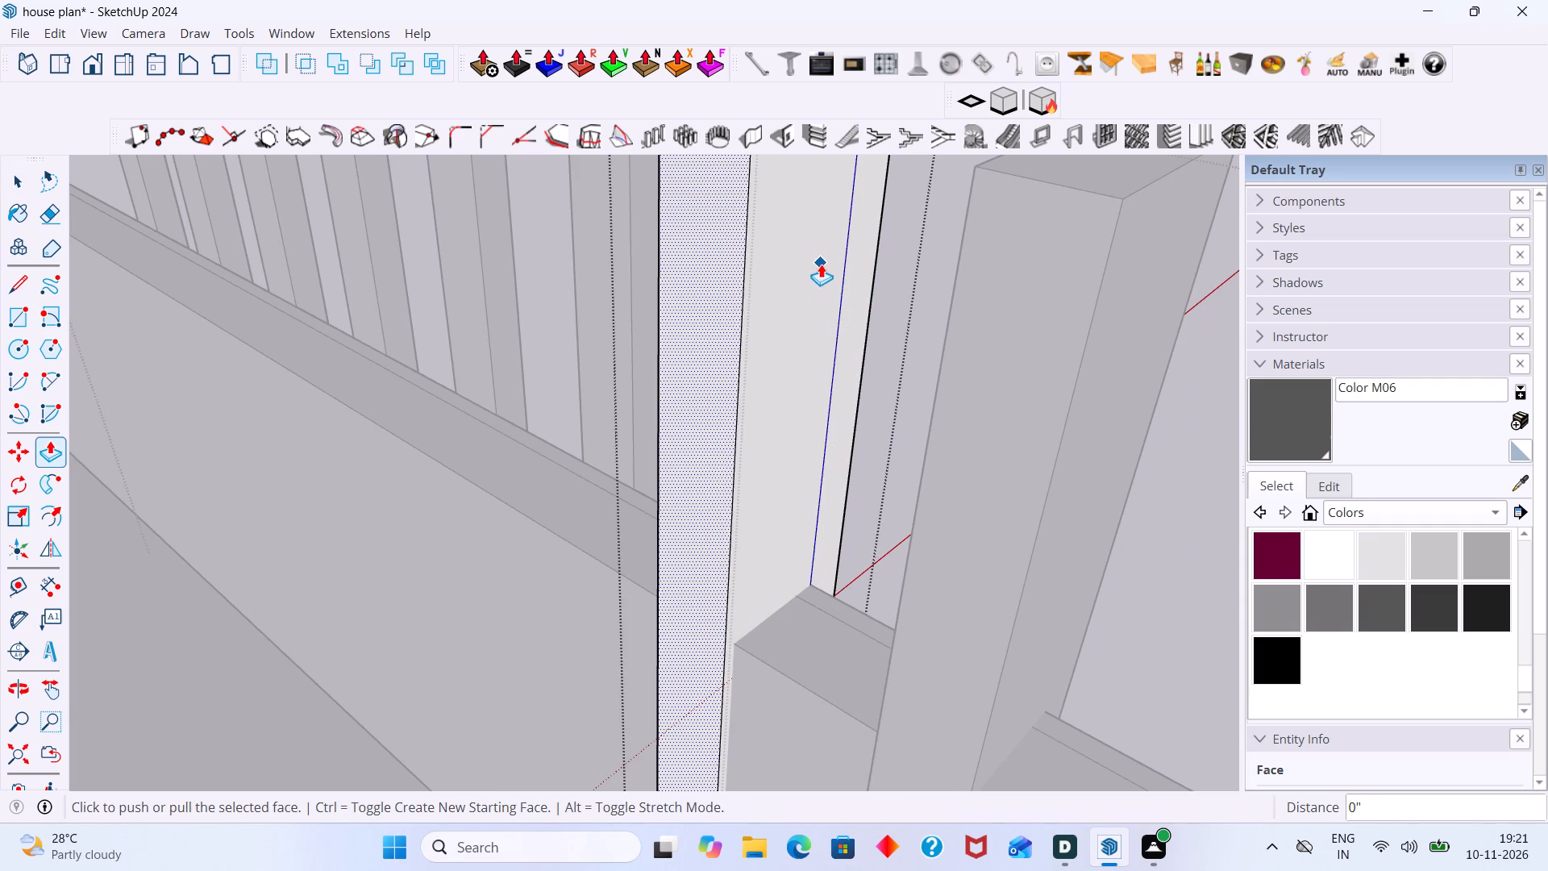
pyautogui.press('space')
pyautogui.scroll(-5, 806, 277)
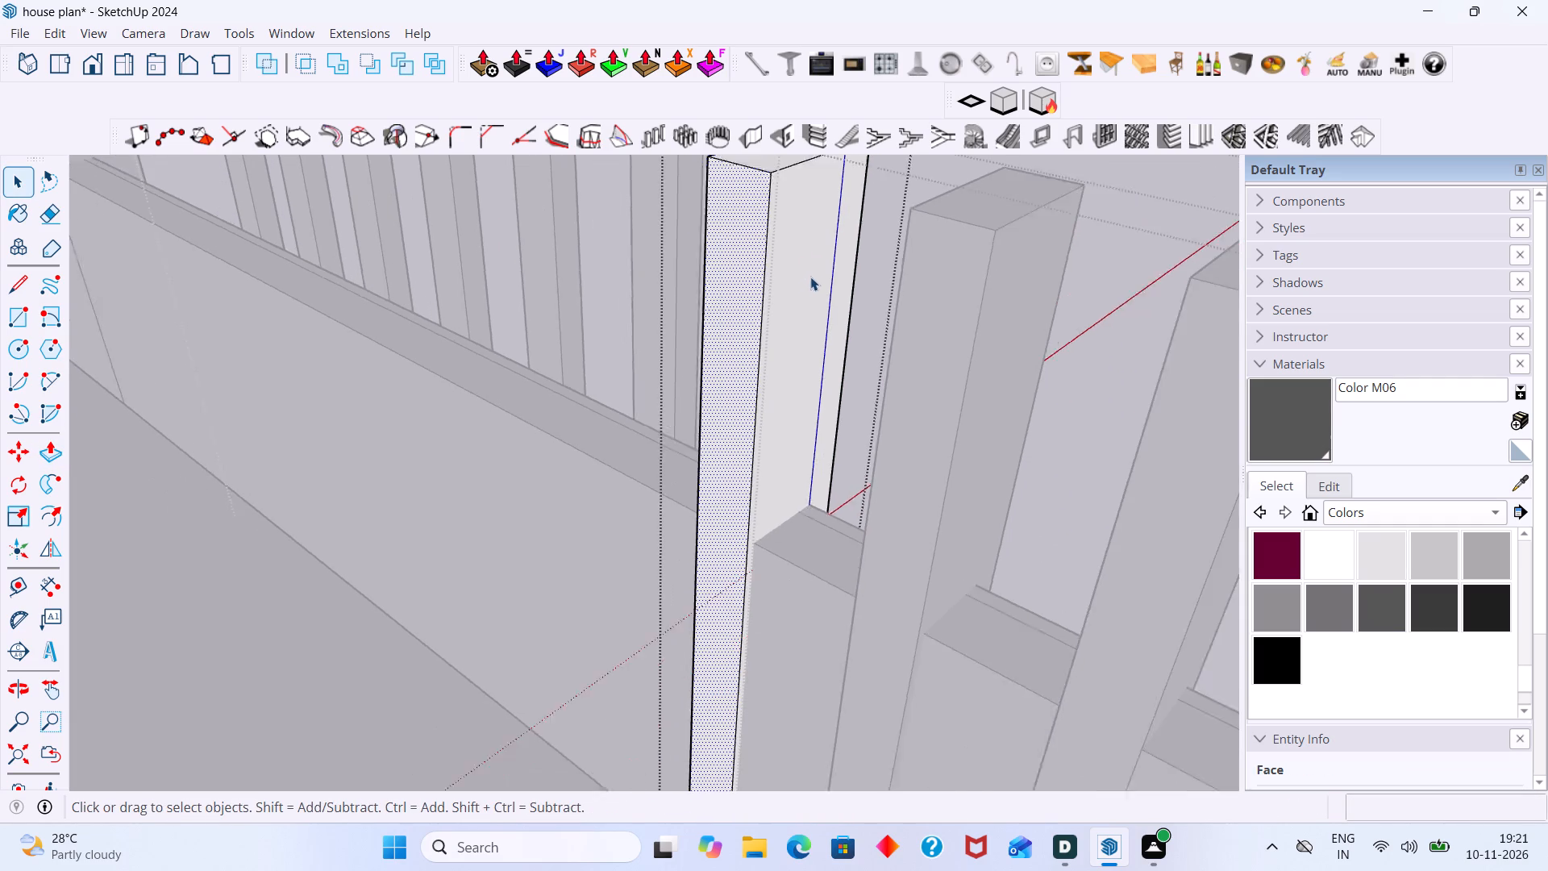
pyautogui.scroll(-6, 810, 277)
pyautogui.moveTo(845, 298); pyautogui.dragTo(697, 339, button='middle')
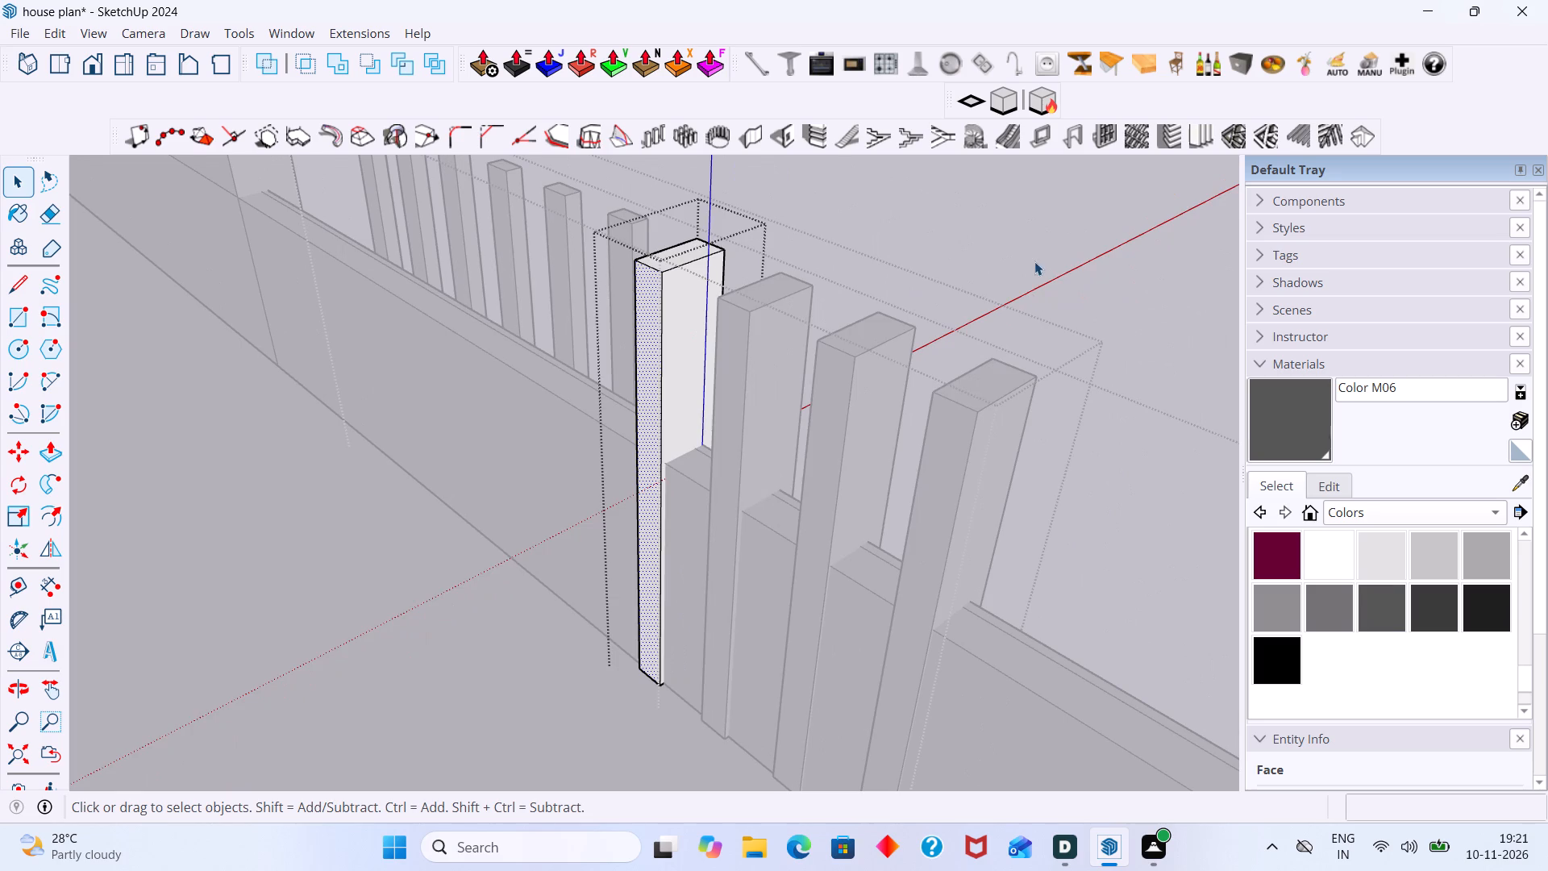
pyautogui.click(1034, 261)
# Push/Pull the inner face of the fifth slat in the row inward by the same repeated distance.
pyautogui.scroll(3, 726, 319)
pyautogui.middleClick(814, 319)
pyautogui.scroll(2, 640, 290)
pyautogui.moveTo(588, 315); pyautogui.dragTo(645, 315, button='middle')
pyautogui.scroll(3, 517, 293)
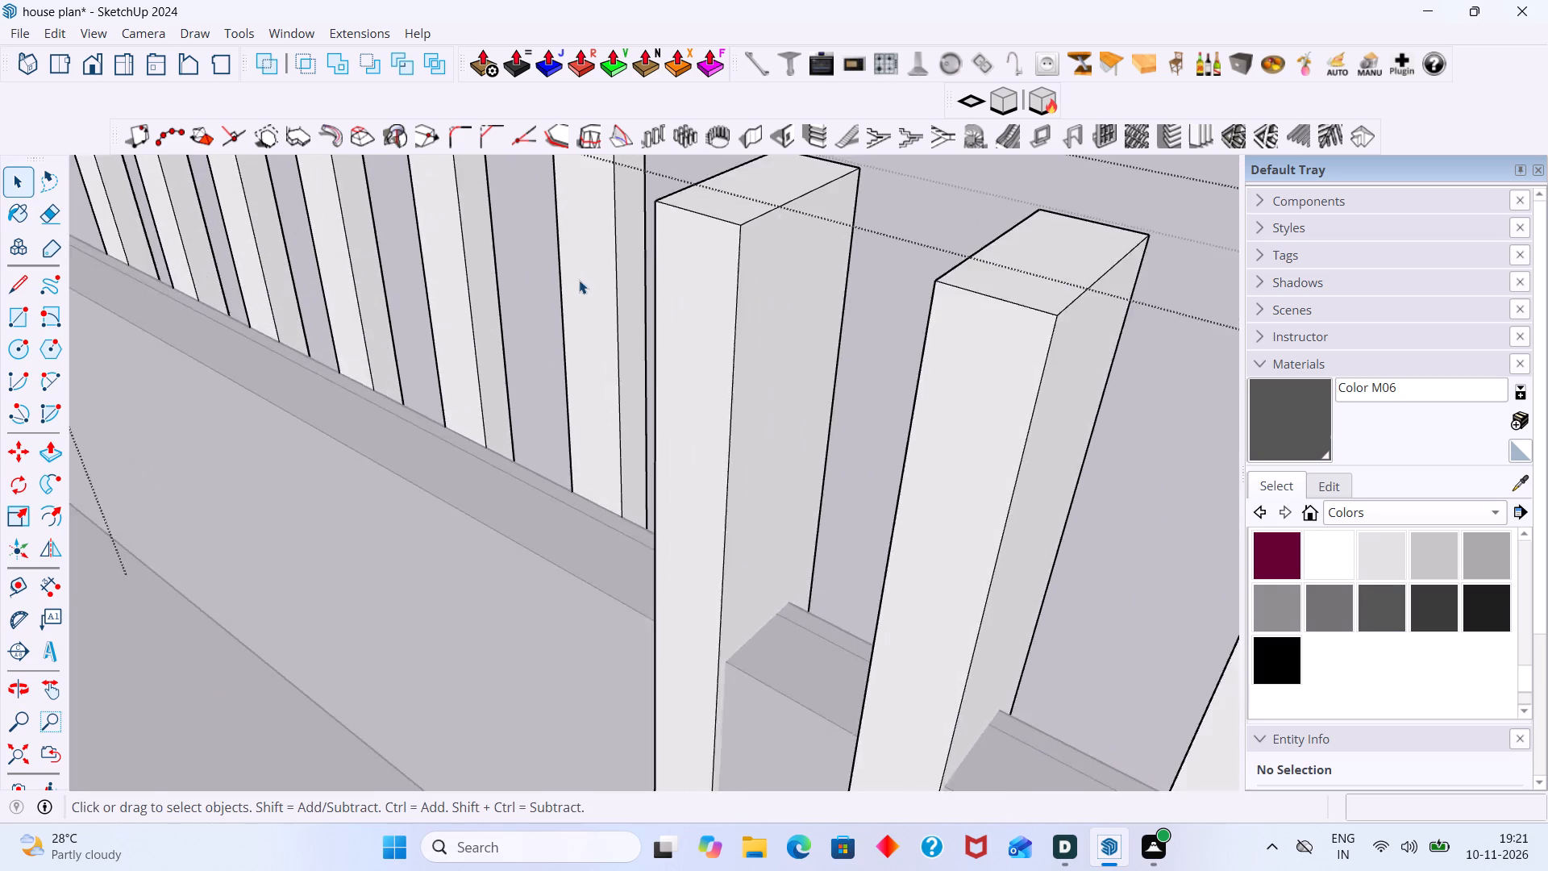
pyautogui.scroll(3, 579, 280)
pyautogui.tripleClick(580, 279)
pyautogui.click(600, 294)
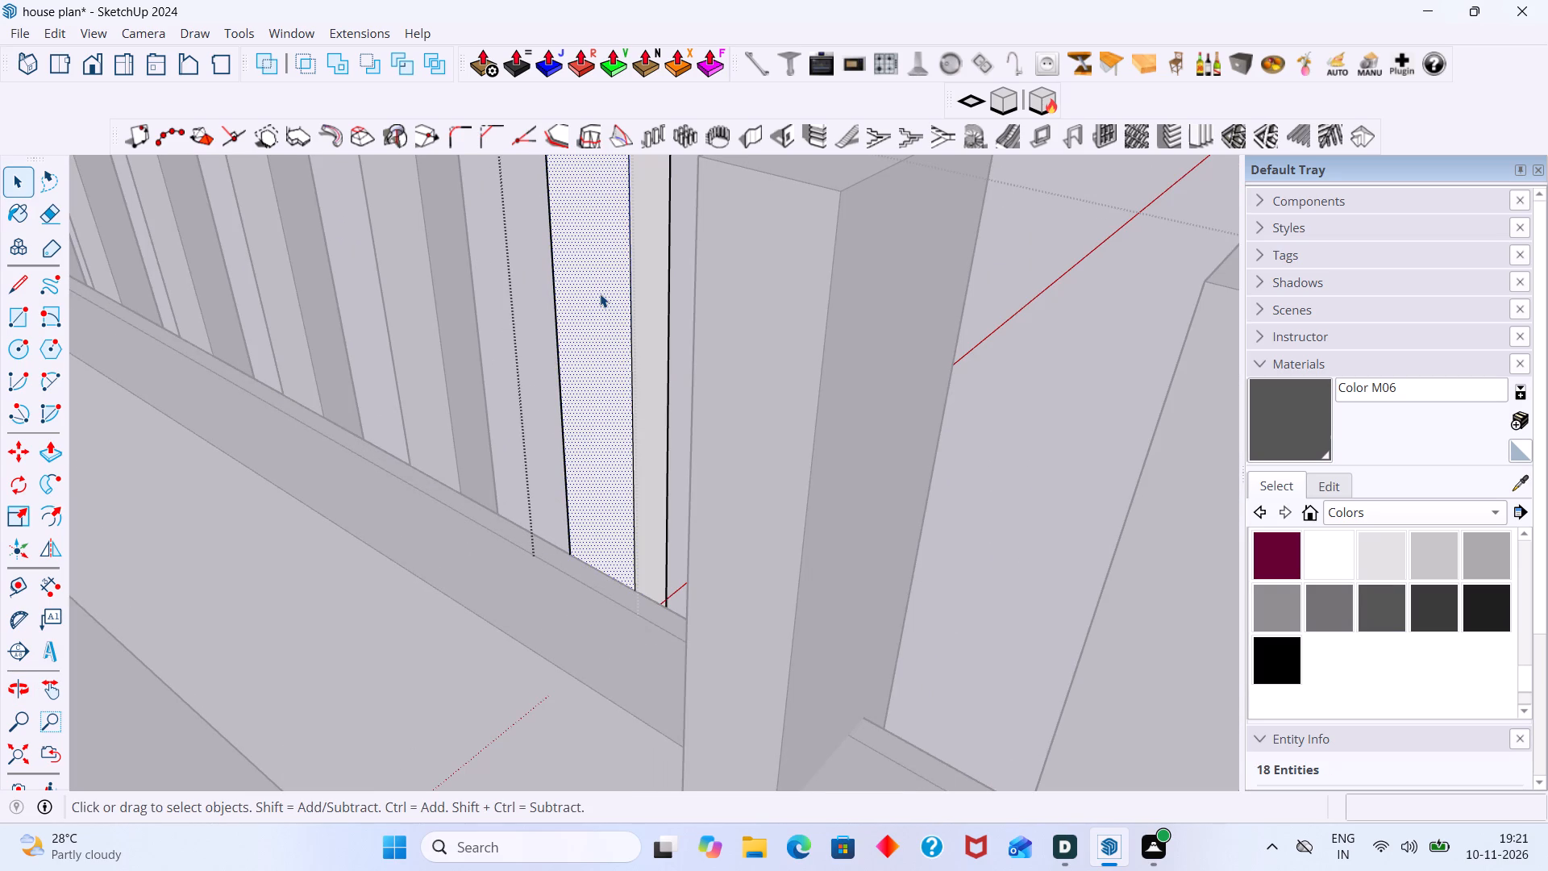
pyautogui.press('p')
pyautogui.doubleClick(602, 294)
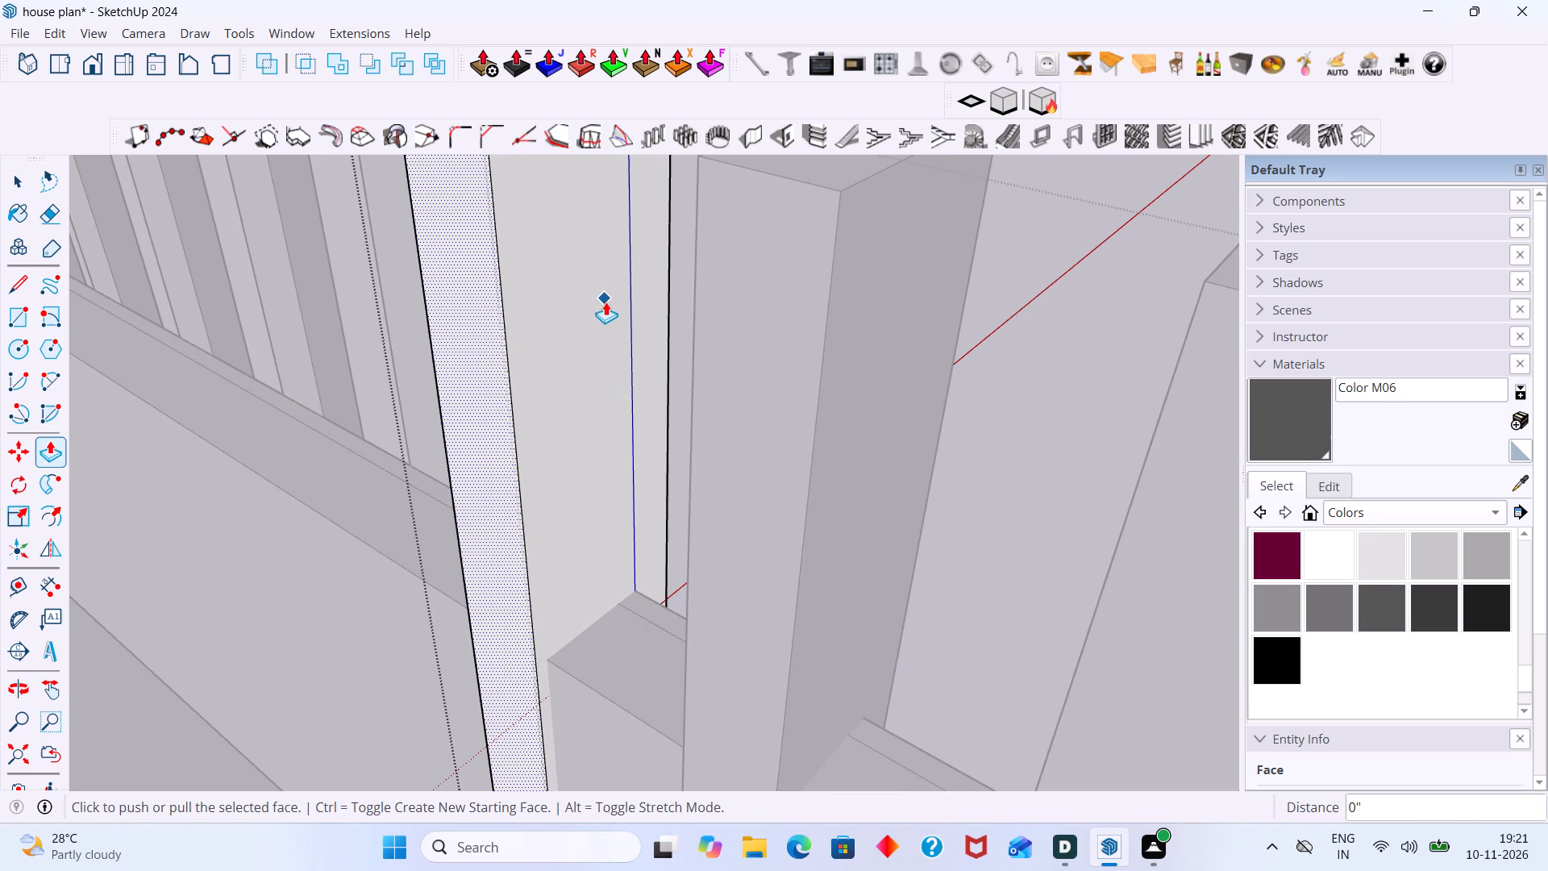
pyautogui.press('space')
pyautogui.scroll(-8, 639, 320)
pyautogui.click(840, 177)
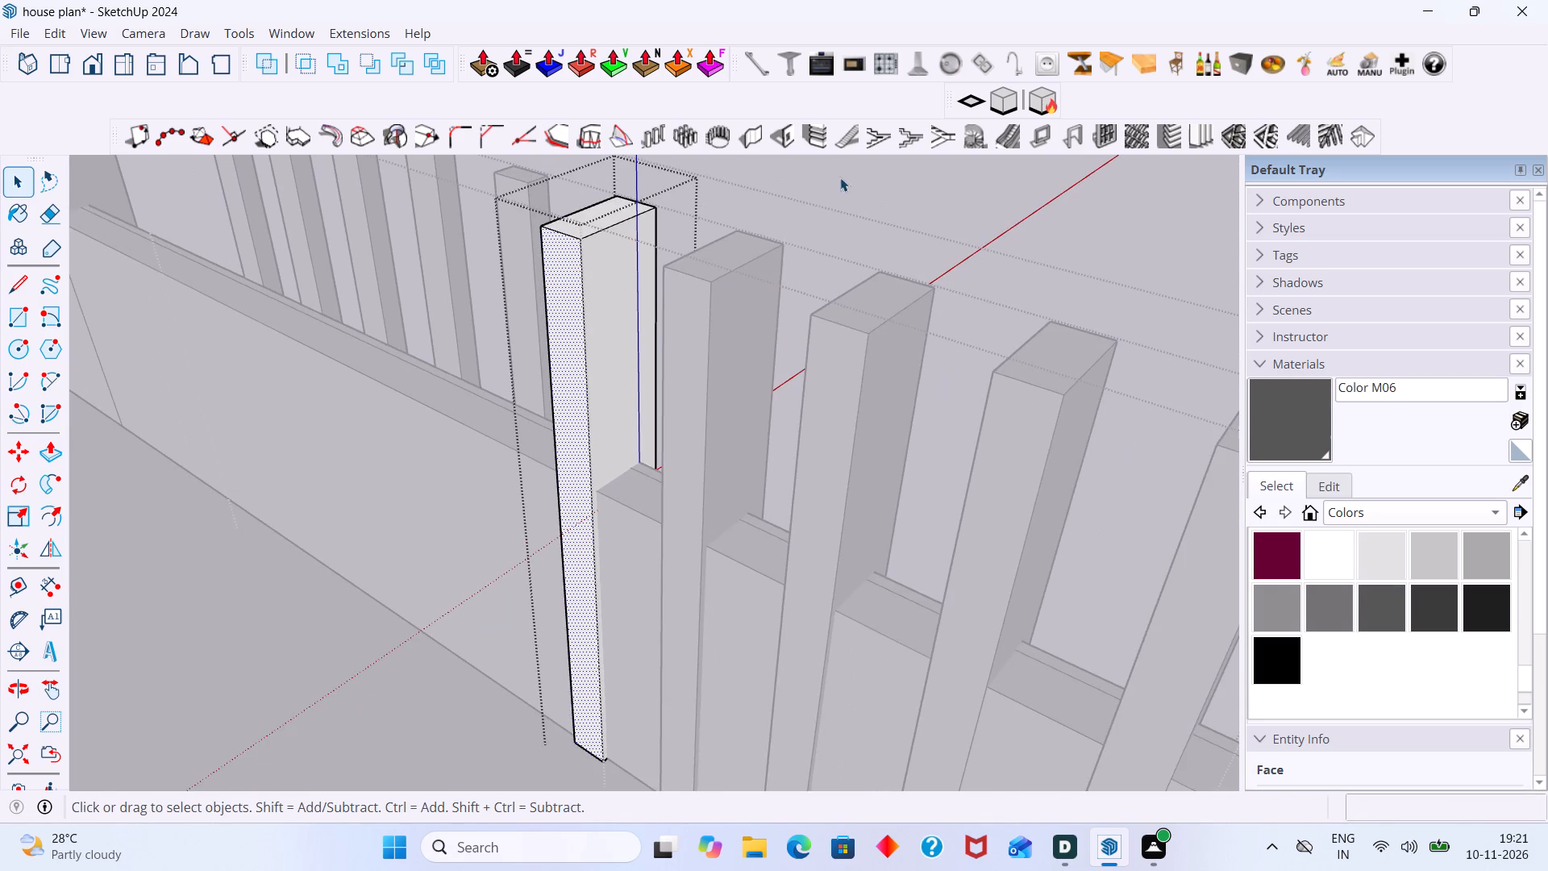
# Push/Pull the sixth slat's inner face about 5 9/16" to align with the corner of the neighbouring deep slat.
pyautogui.scroll(5, 495, 246)
pyautogui.click(526, 224)
pyautogui.scroll(3, 526, 224)
pyautogui.doubleClick(519, 230)
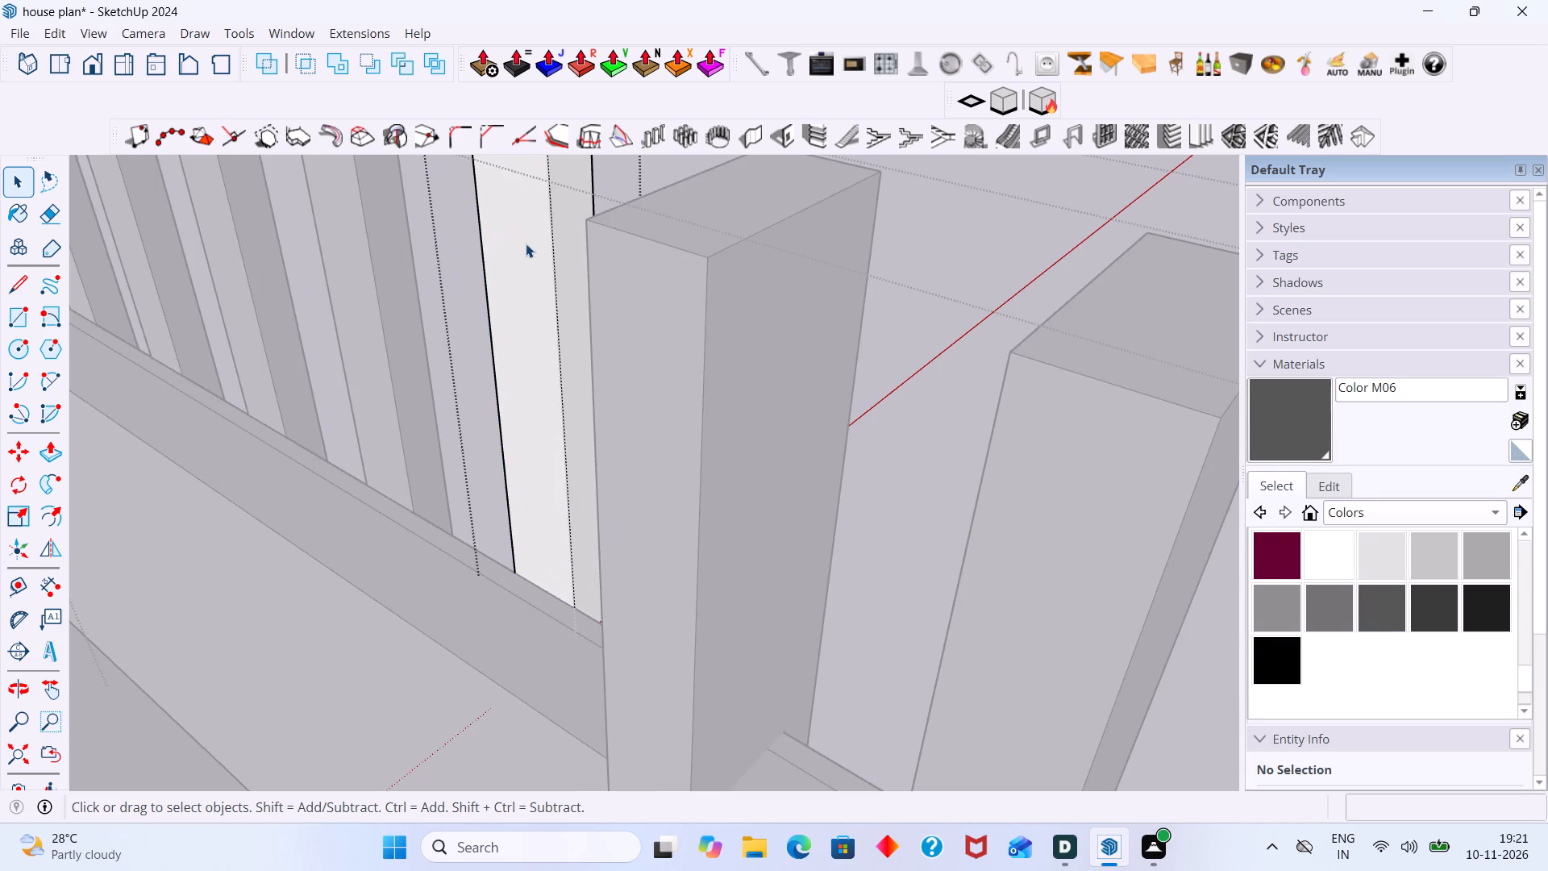
pyautogui.click(526, 249)
pyautogui.press('p')
pyautogui.click(526, 249)
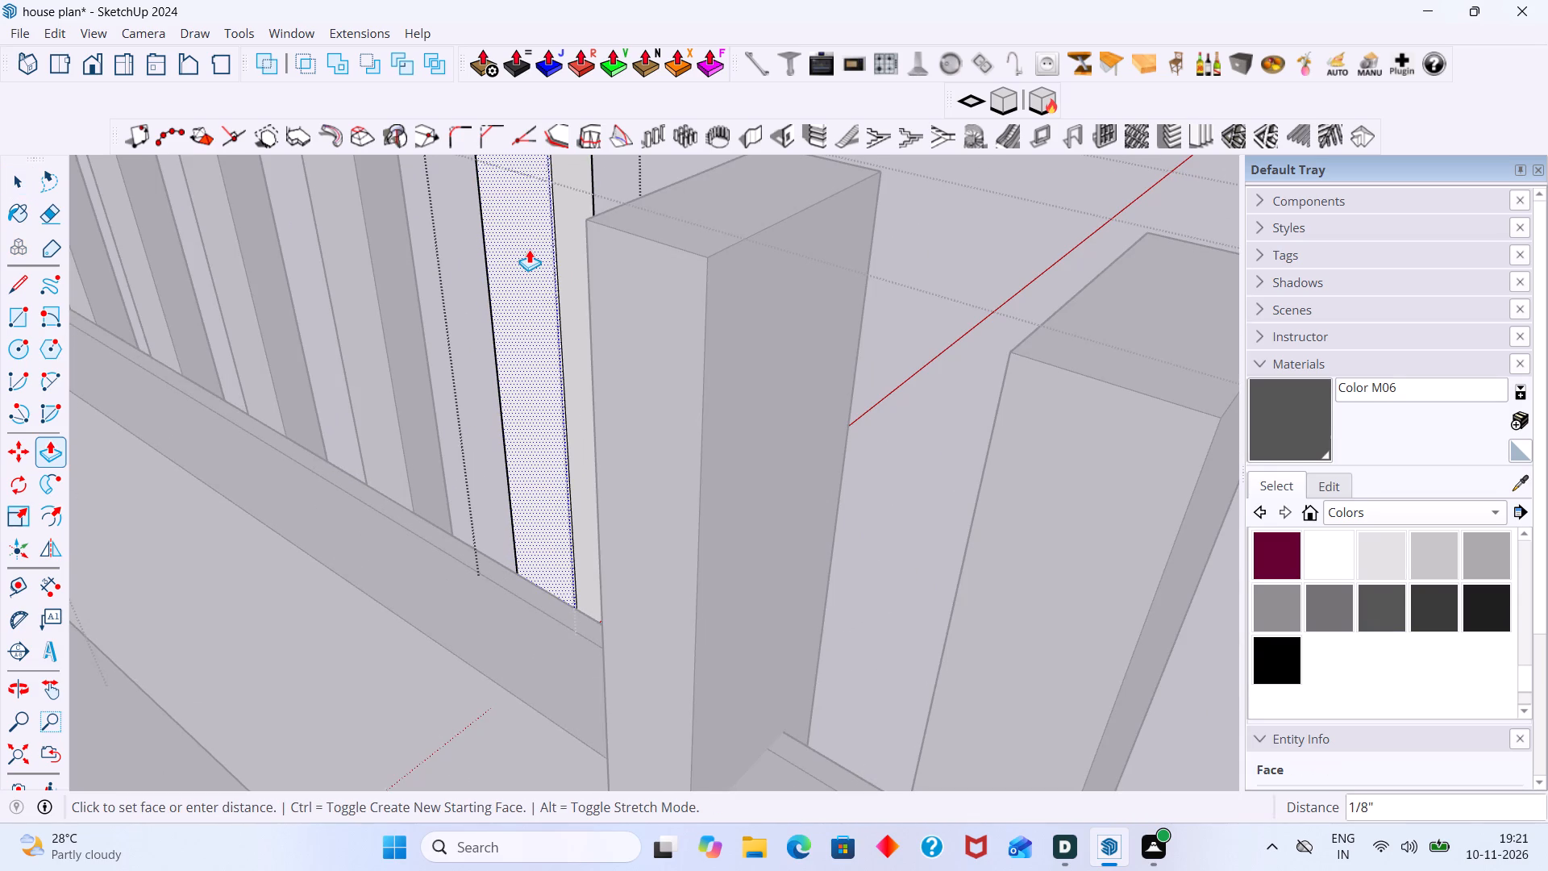
pyautogui.click(580, 216)
pyautogui.press('space')
pyautogui.scroll(-11, 629, 226)
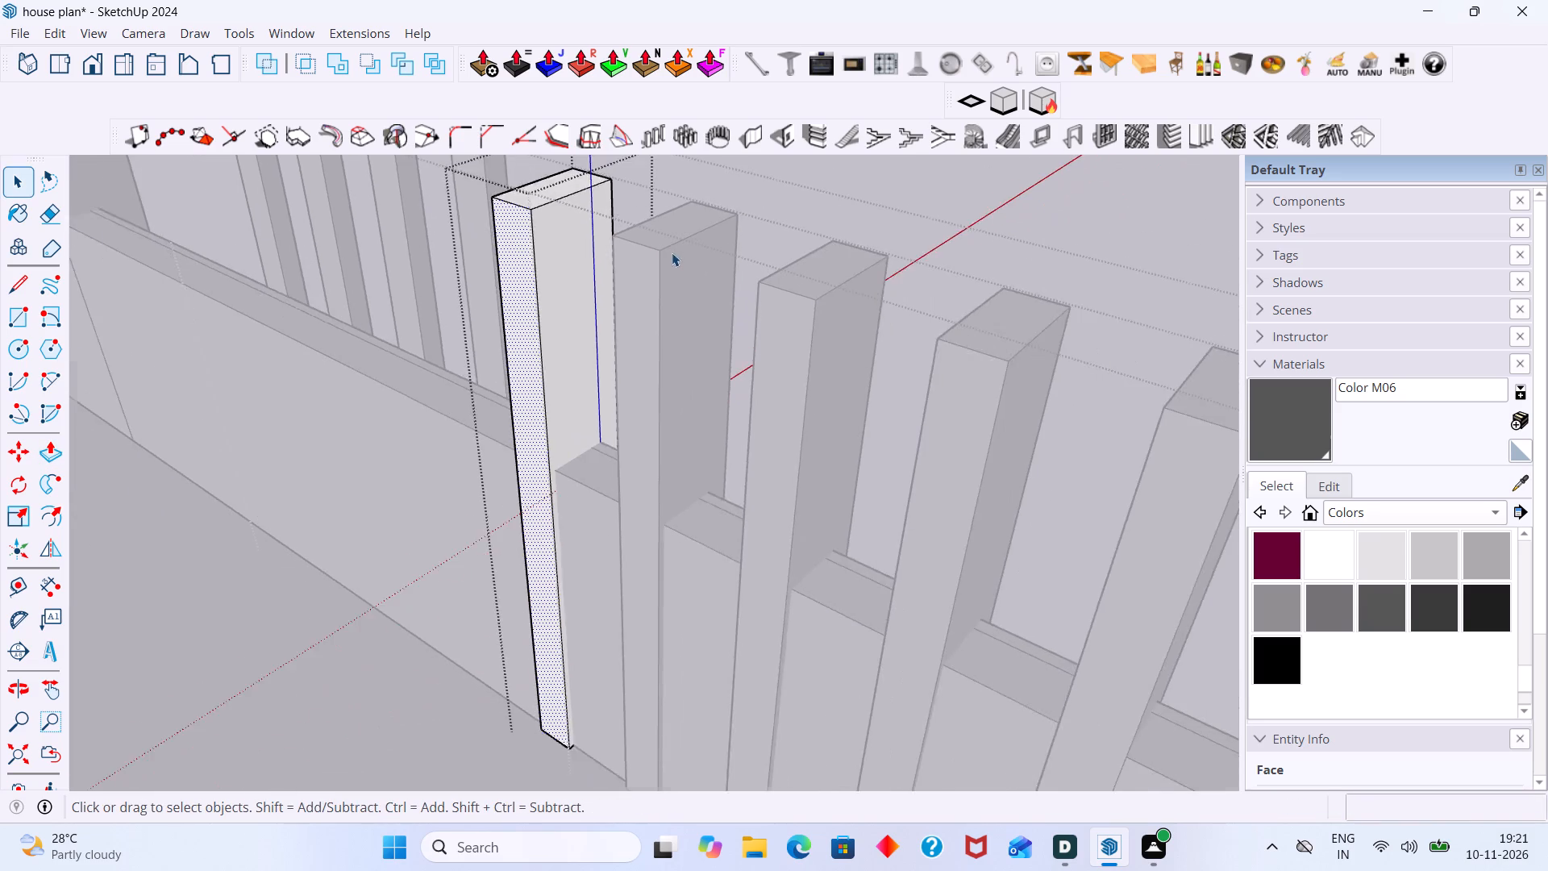
pyautogui.scroll(-2, 672, 252)
pyautogui.click(811, 178)
# Push/Pull the seventh slat's inner face about 5 1/2" to align with the neighbouring deep slat.
pyautogui.scroll(-4, 697, 230)
pyautogui.keyDown('shift'); pyautogui.moveTo(690, 233); pyautogui.dragTo(664, 365, button='middle'); pyautogui.keyUp('shift')
pyautogui.scroll(2, 537, 345)
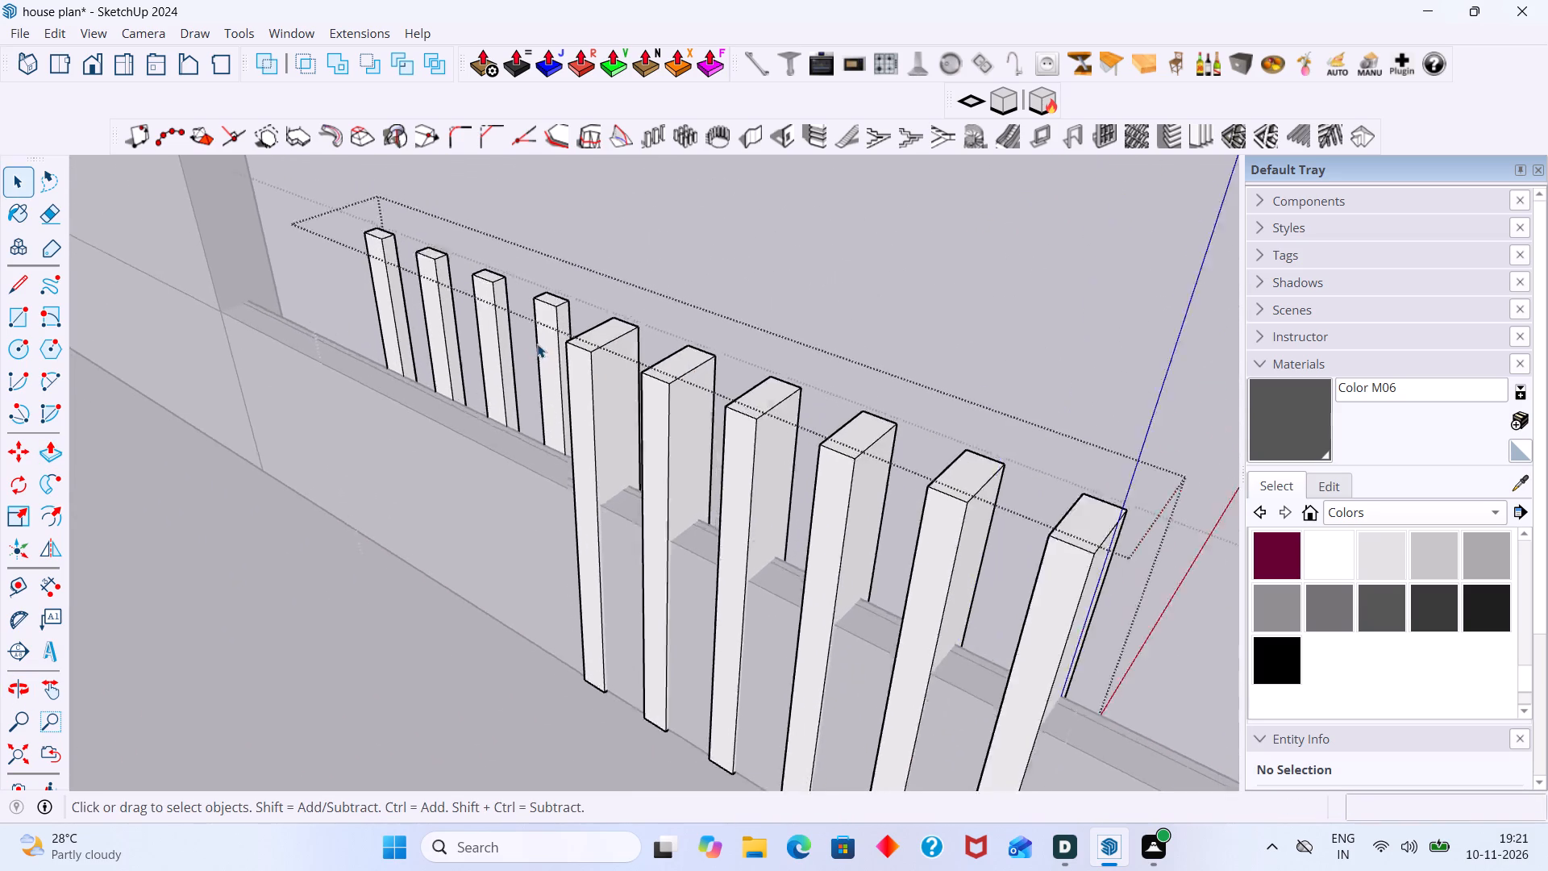
pyautogui.scroll(8, 537, 344)
pyautogui.click(555, 323)
pyautogui.doubleClick(565, 327)
pyautogui.click(556, 339)
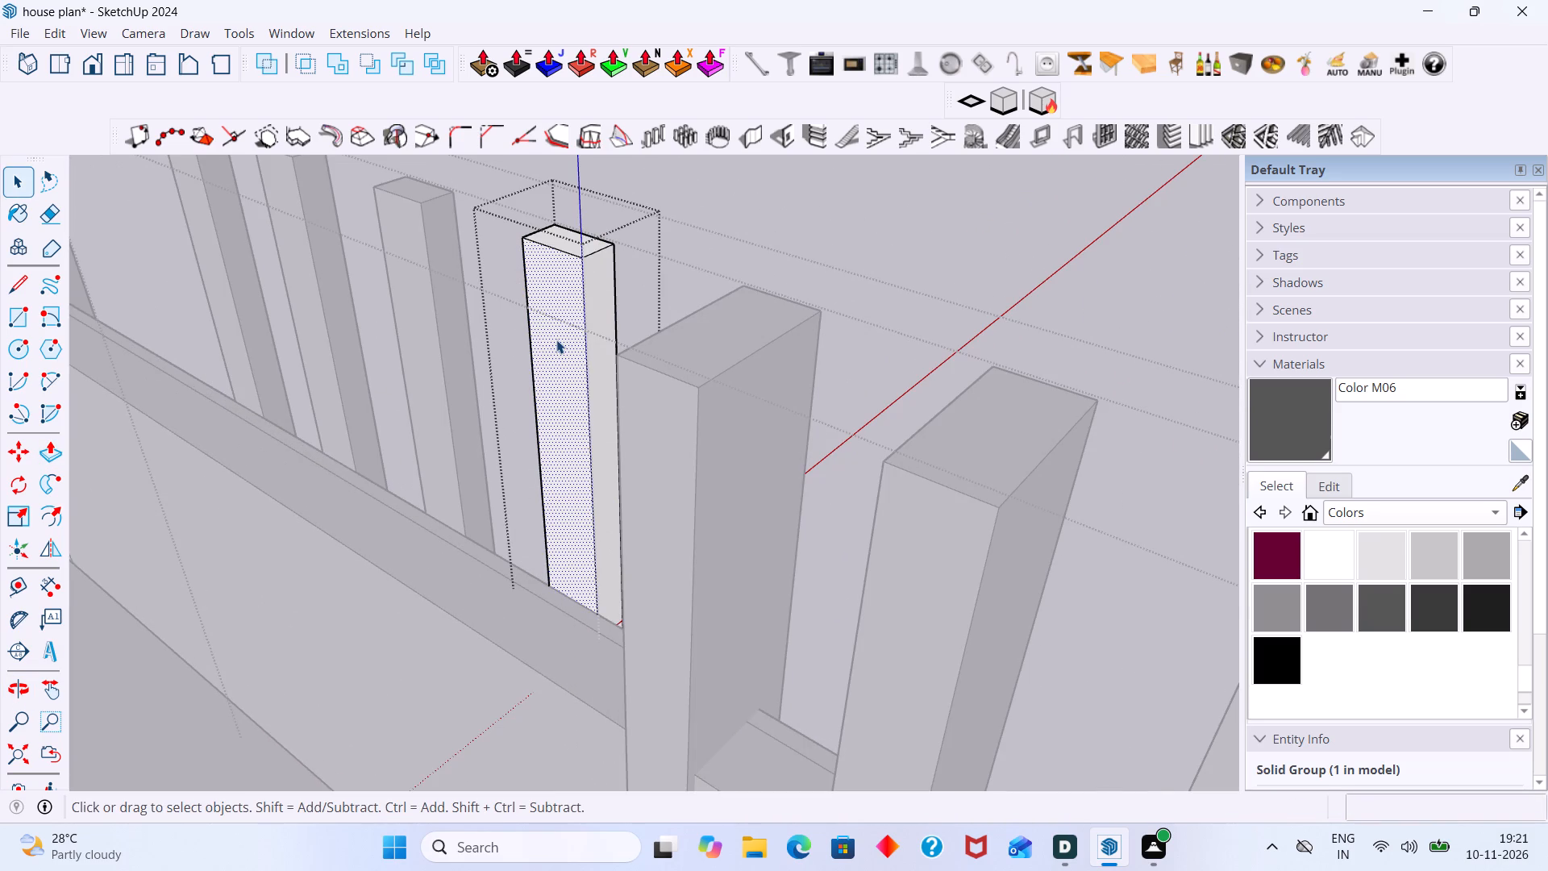
pyautogui.press('p')
pyautogui.click(556, 340)
pyautogui.moveTo(556, 348); pyautogui.dragTo(560, 360)
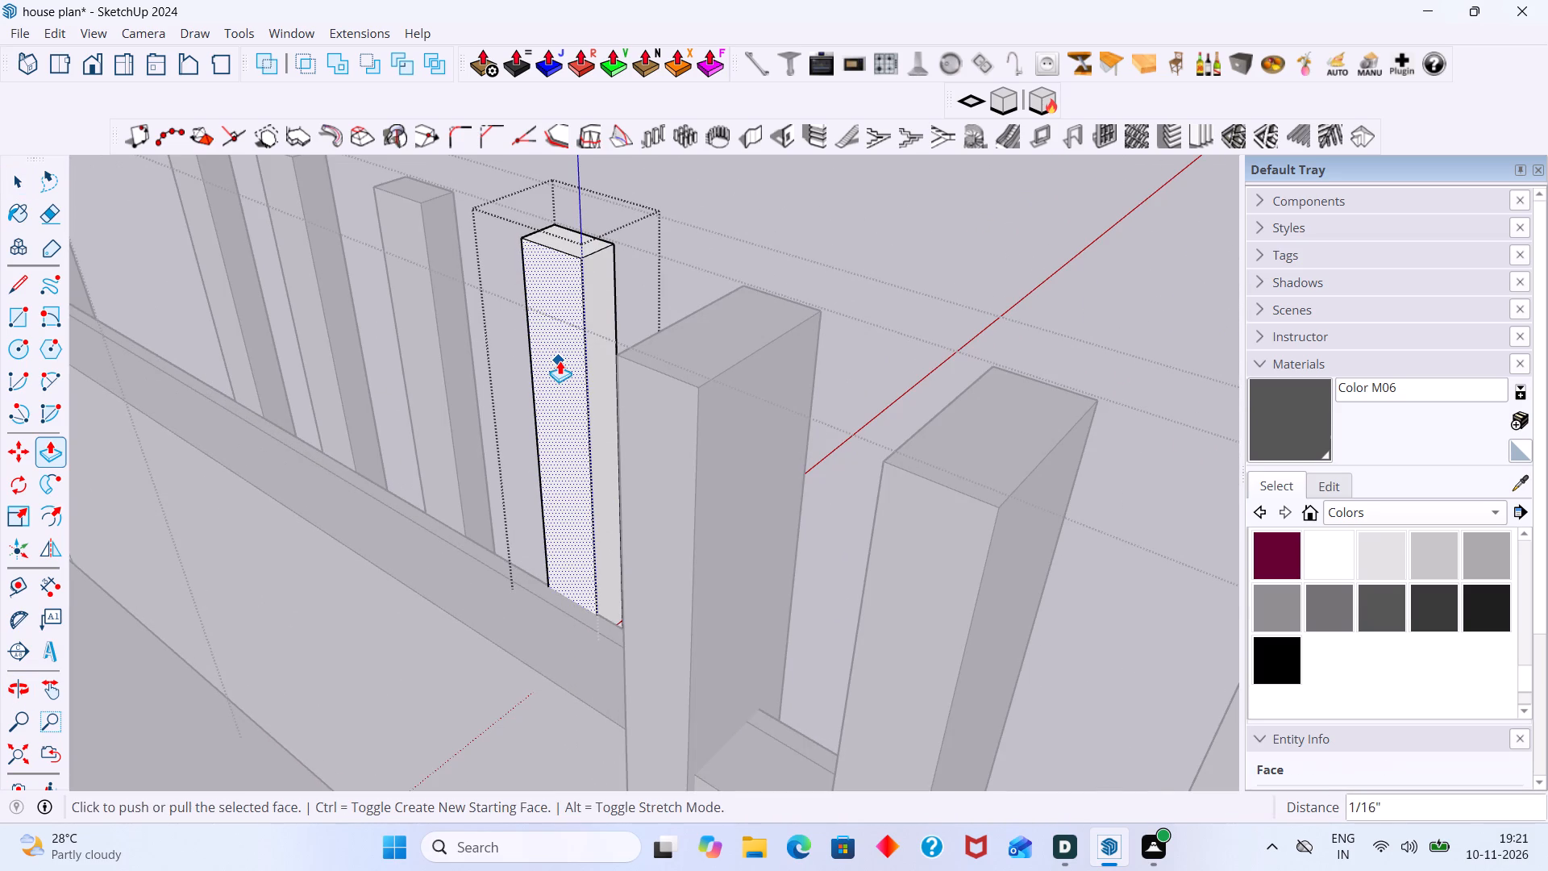
pyautogui.click(566, 336)
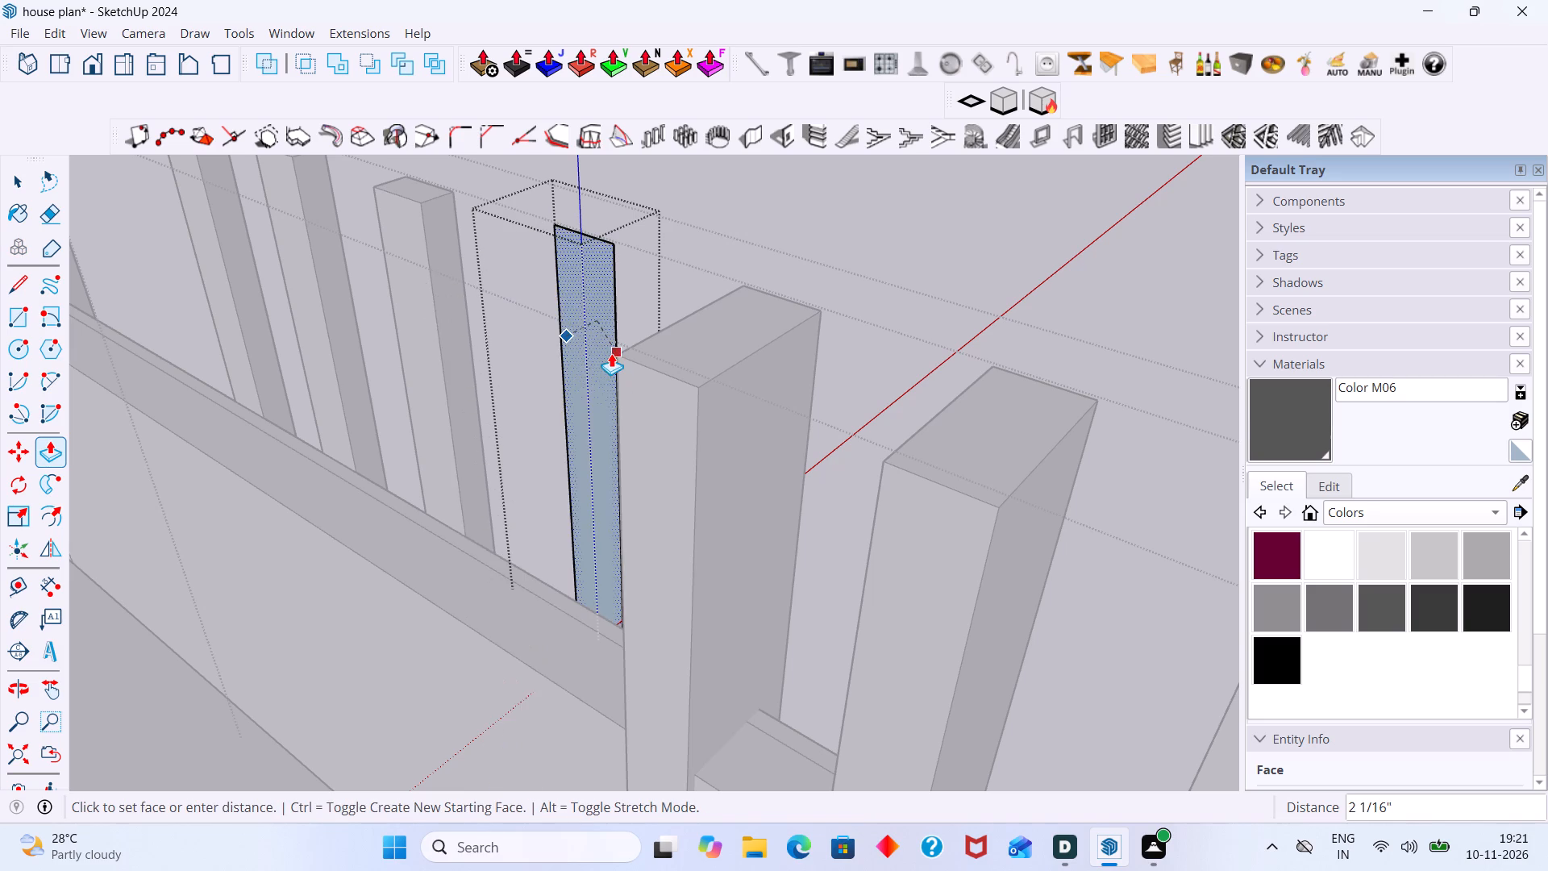
pyautogui.click(614, 357)
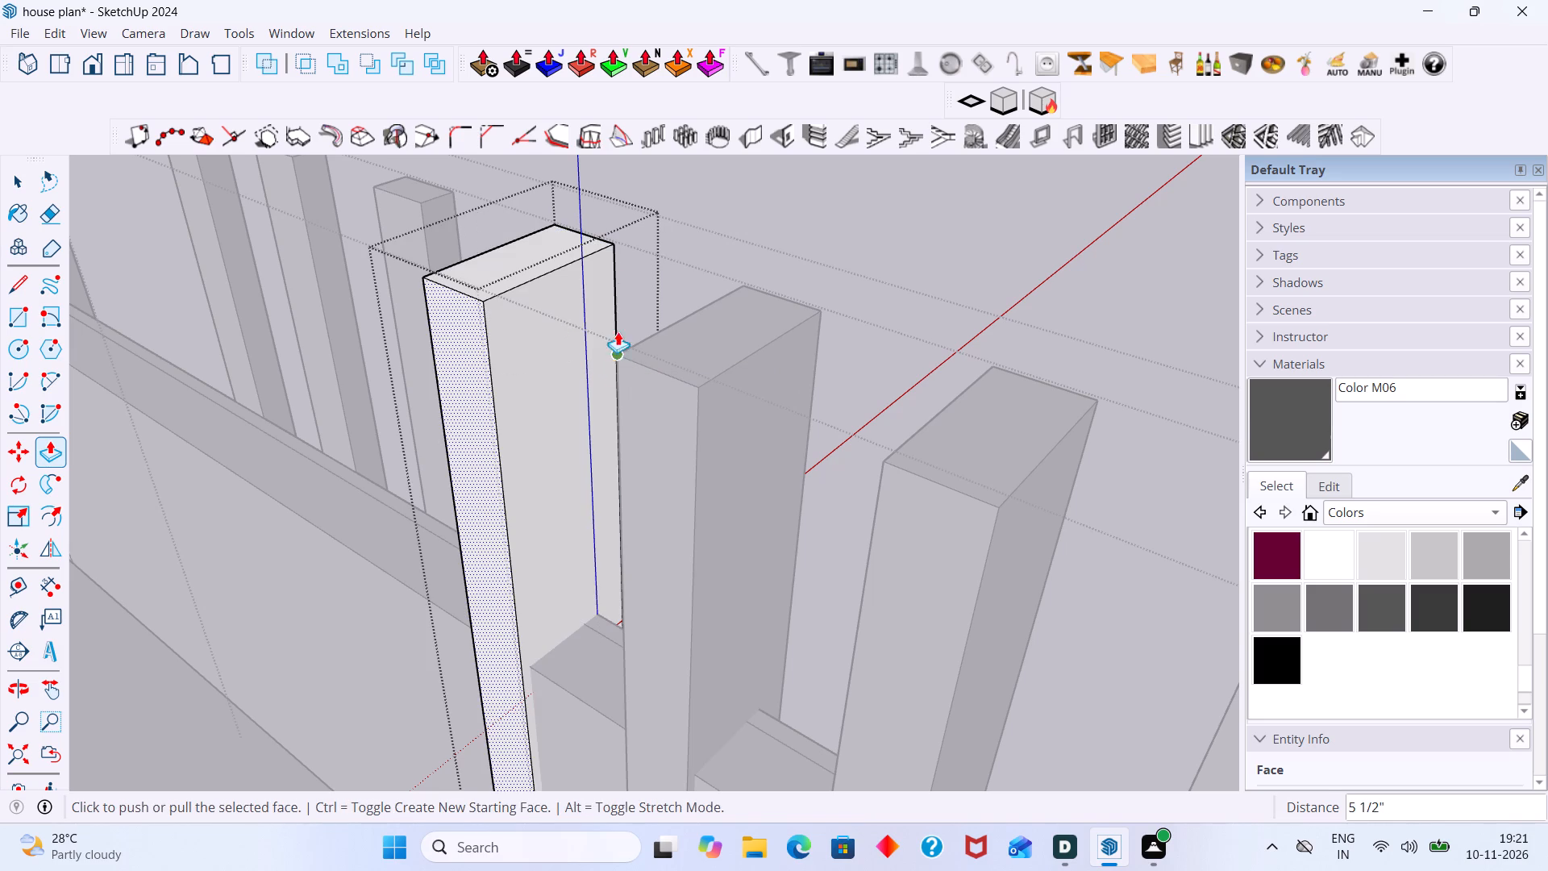
pyautogui.press('space')
pyautogui.click(747, 199)
# Push/Pull the eighth slat's inner face about 5 5/8" to align with the corner of the neighbouring deep slat.
pyautogui.scroll(-7, 476, 294)
pyautogui.moveTo(481, 290); pyautogui.dragTo(451, 309, button='middle')
pyautogui.scroll(2, 447, 262)
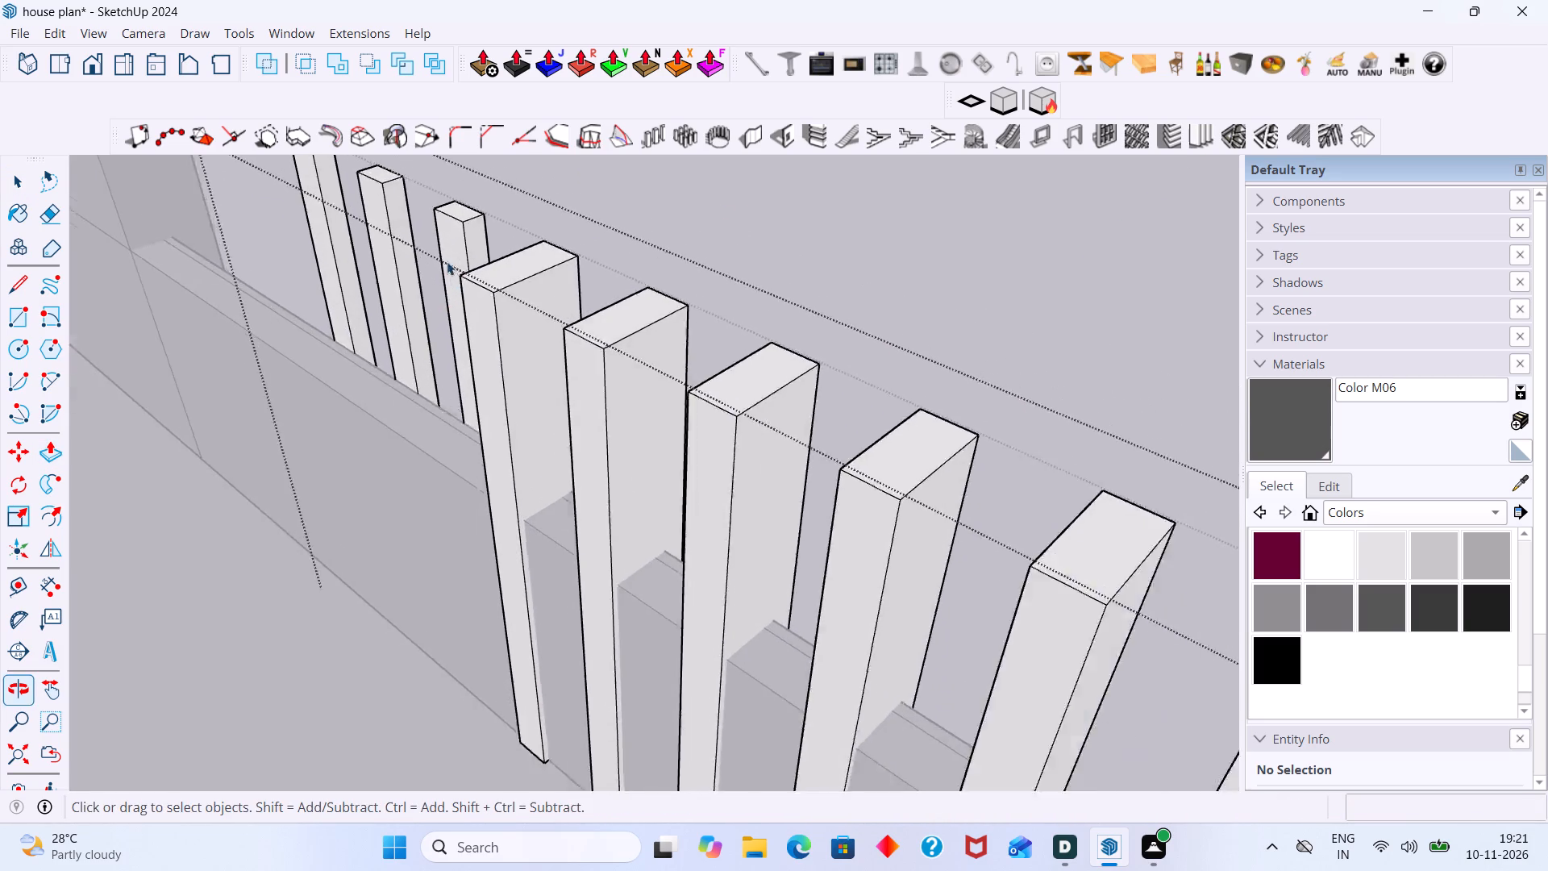
pyautogui.scroll(5, 447, 261)
pyautogui.click(451, 236)
pyautogui.doubleClick(453, 234)
pyautogui.scroll(3, 462, 240)
pyautogui.click(459, 241)
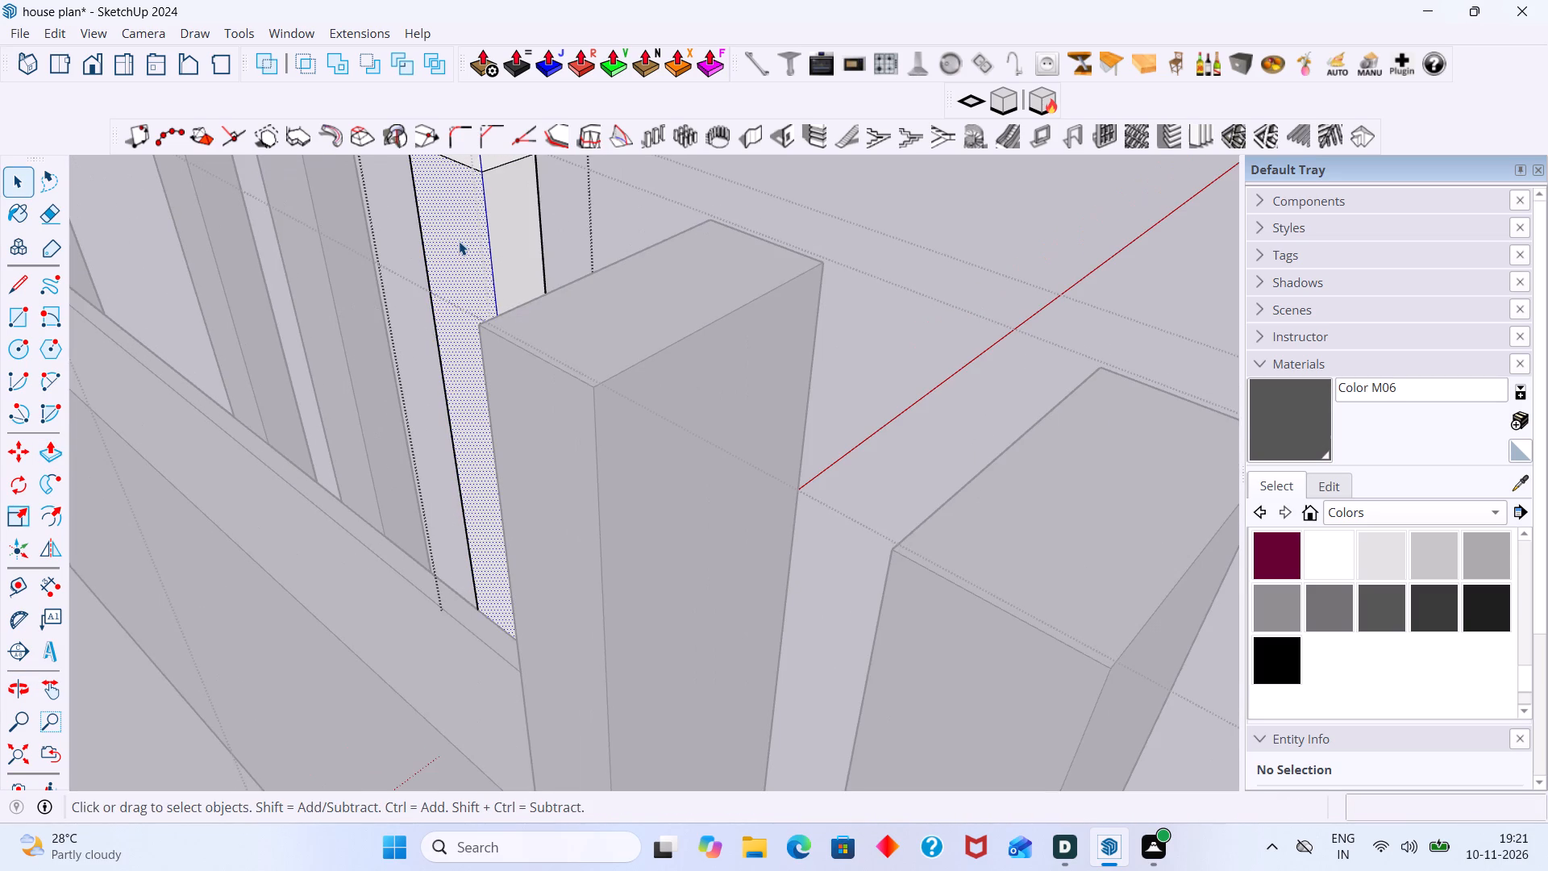
pyautogui.press('p')
pyautogui.click(459, 241)
pyautogui.click(483, 275)
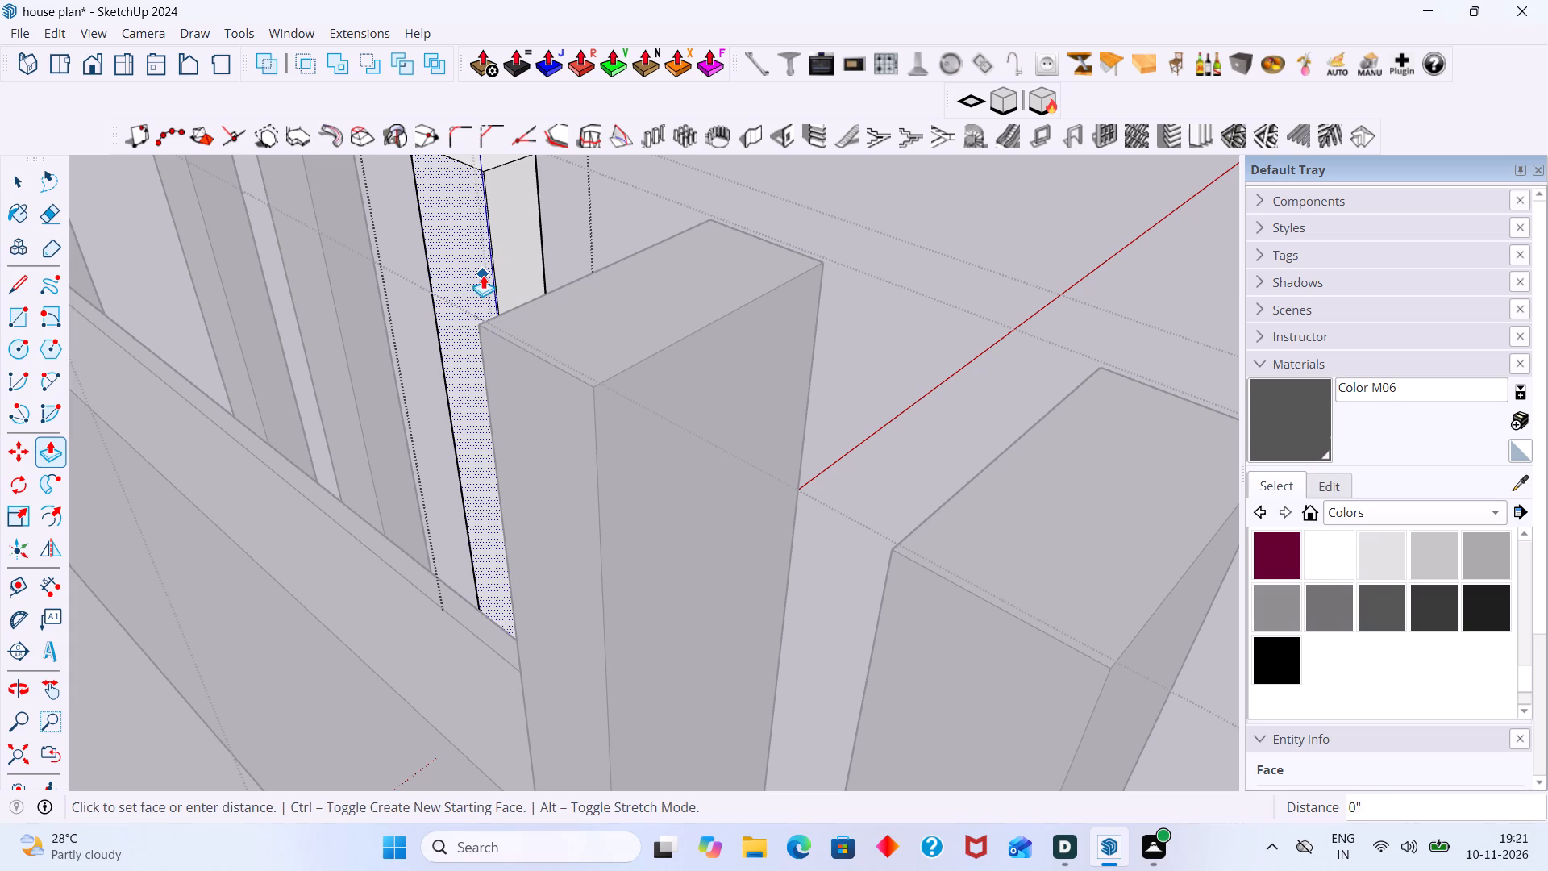
pyautogui.click(476, 316)
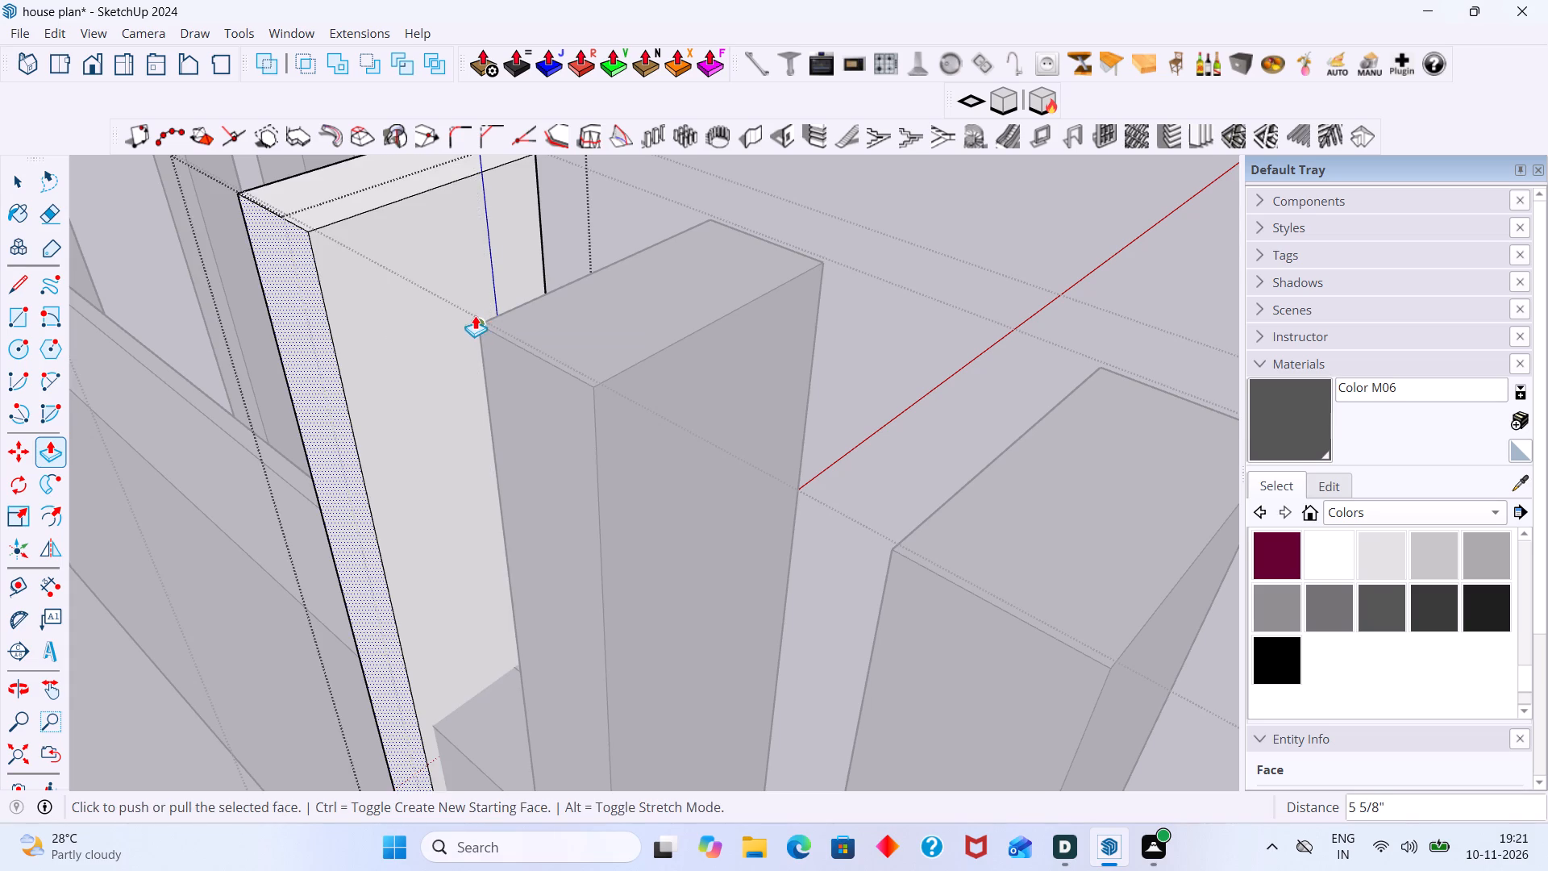
pyautogui.scroll(-6, 481, 302)
pyautogui.press('space')
pyautogui.click(647, 202)
# Push/Pull the ninth slat's inner face about 5 9/16" to align with the corner of the neighbouring deep slat.
pyautogui.scroll(-4, 589, 236)
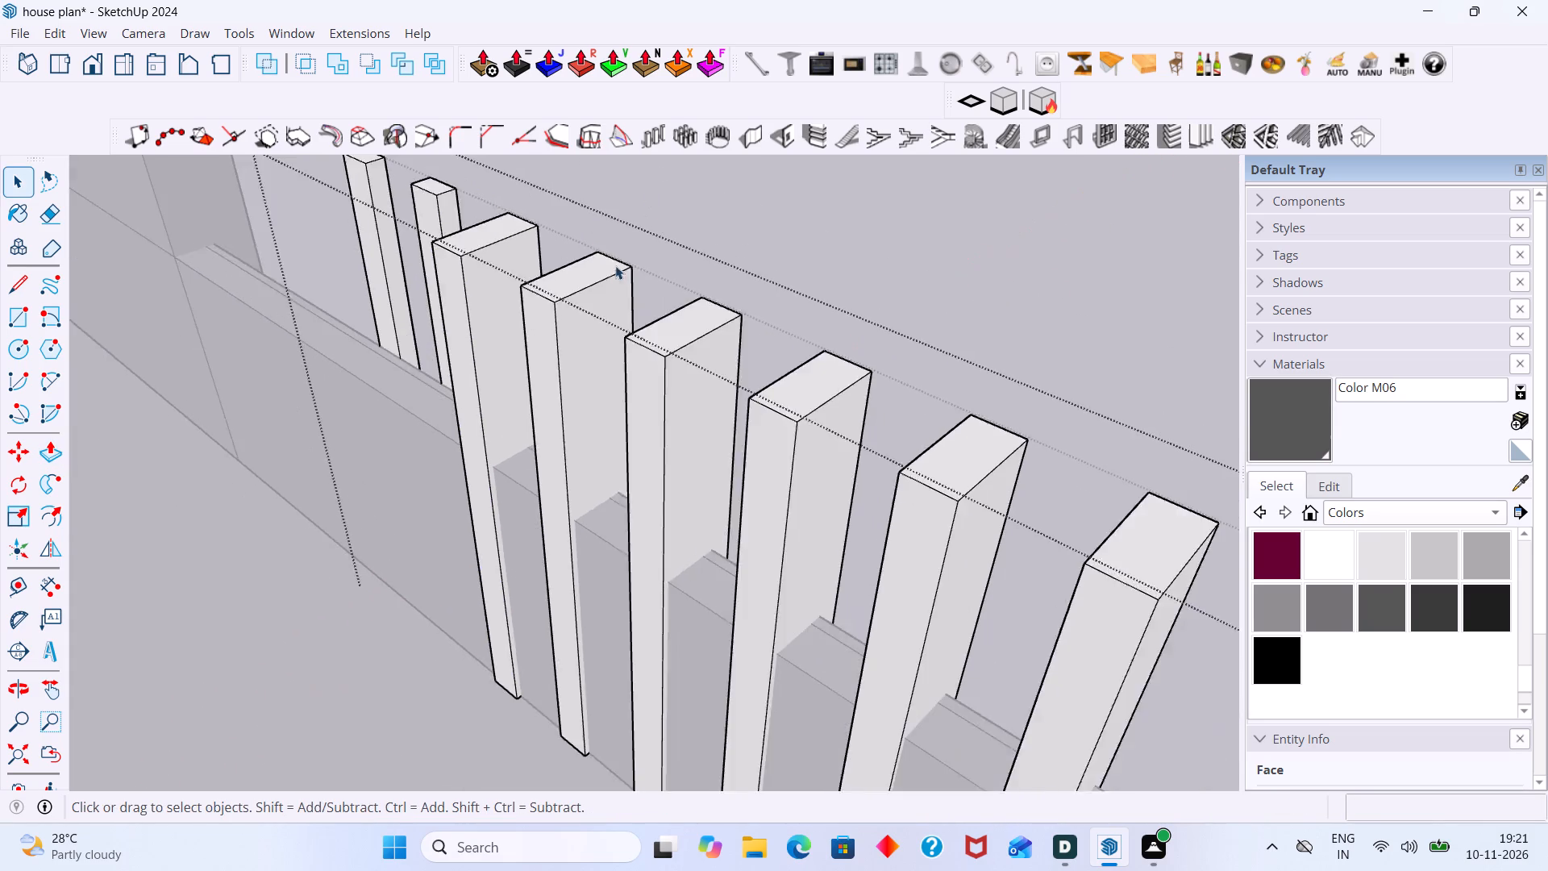
pyautogui.scroll(-5, 615, 265)
pyautogui.moveTo(556, 300); pyautogui.dragTo(643, 294, button='middle')
pyautogui.scroll(-1, 609, 298)
pyautogui.click(662, 231)
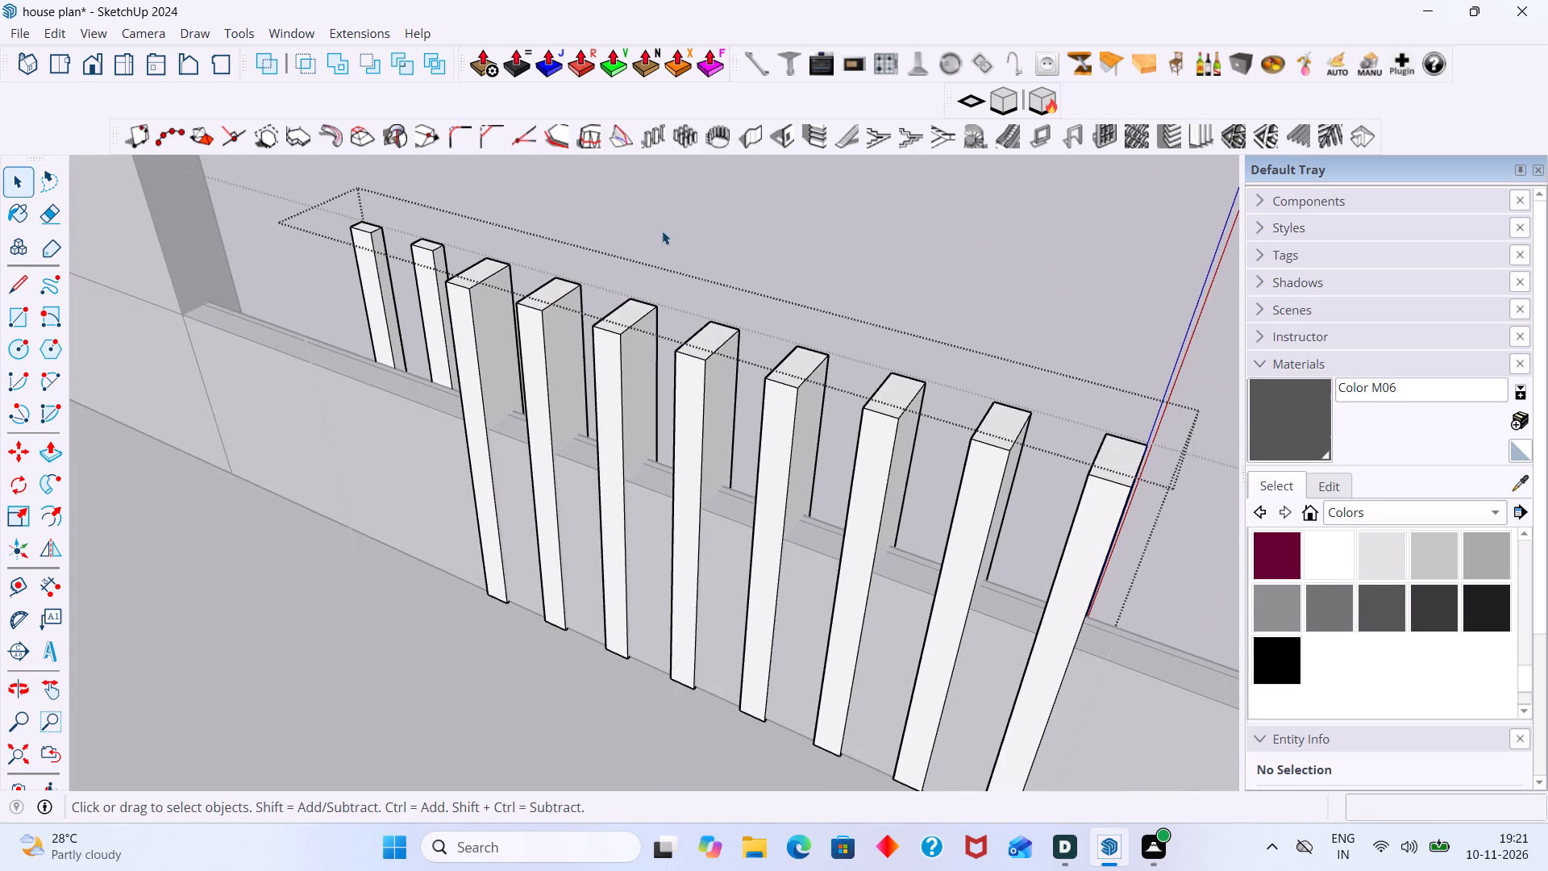
pyautogui.scroll(9, 418, 254)
pyautogui.click(501, 265)
pyautogui.doubleClick(489, 283)
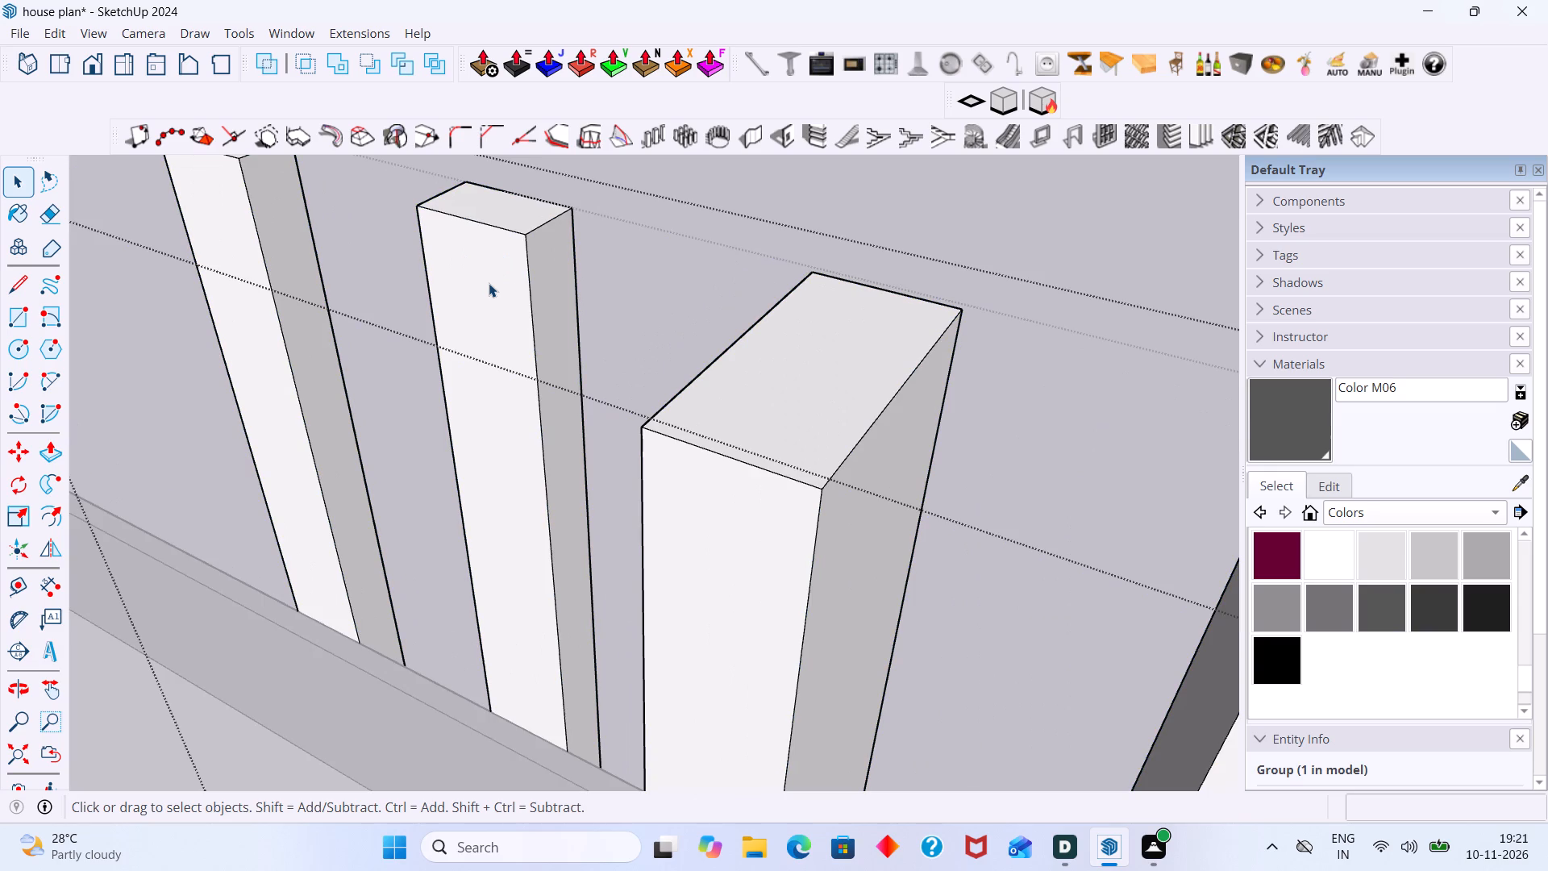
pyautogui.click(496, 301)
pyautogui.doubleClick(496, 301)
pyautogui.scroll(2, 498, 301)
pyautogui.click(497, 303)
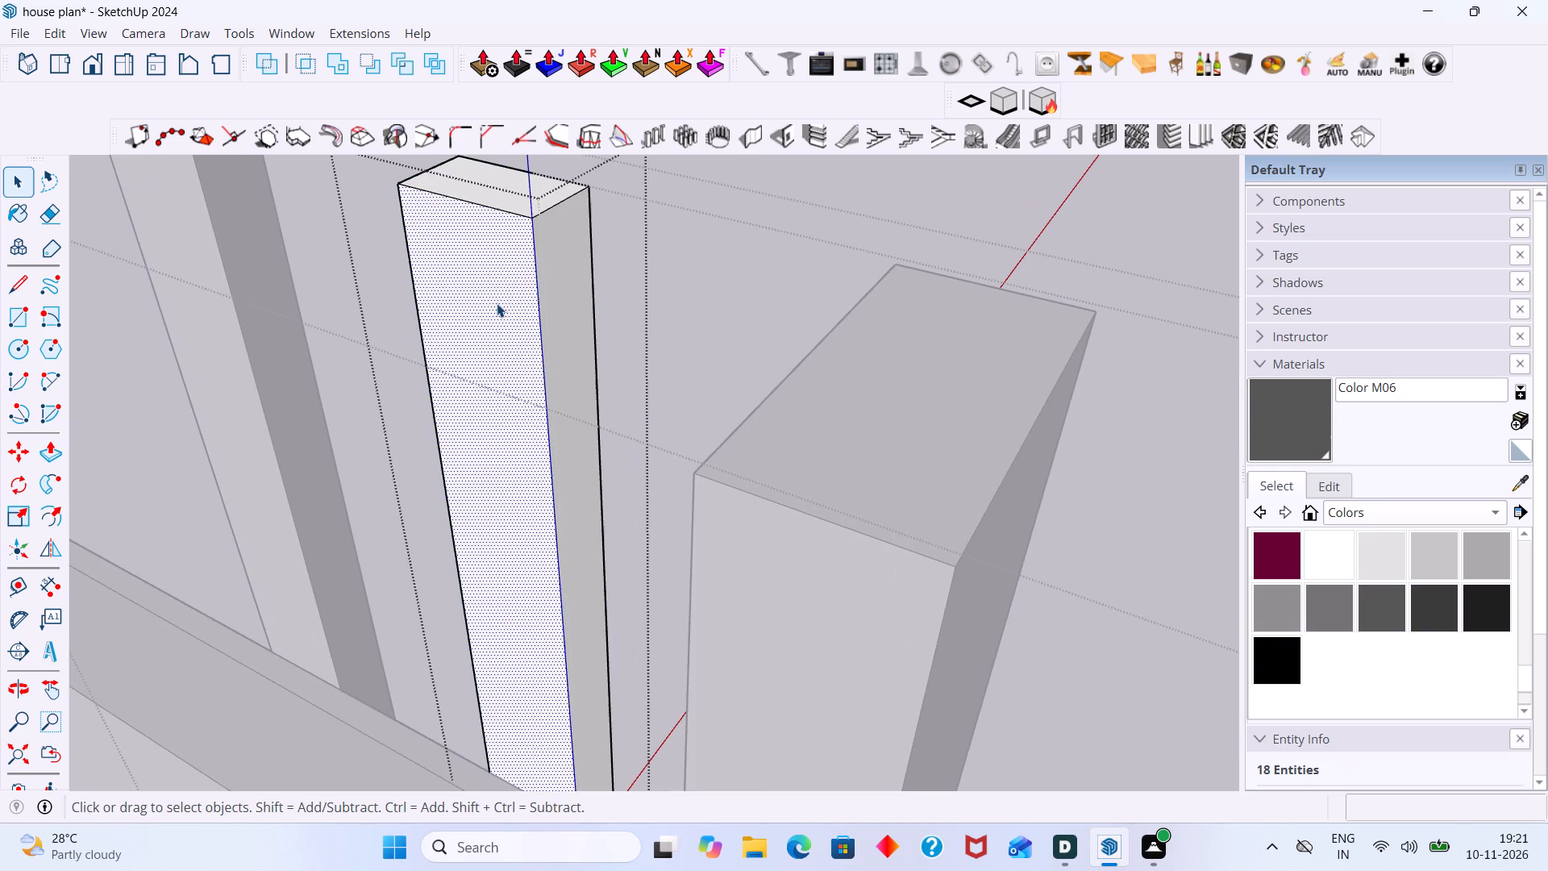
pyautogui.press('p')
pyautogui.click(497, 303)
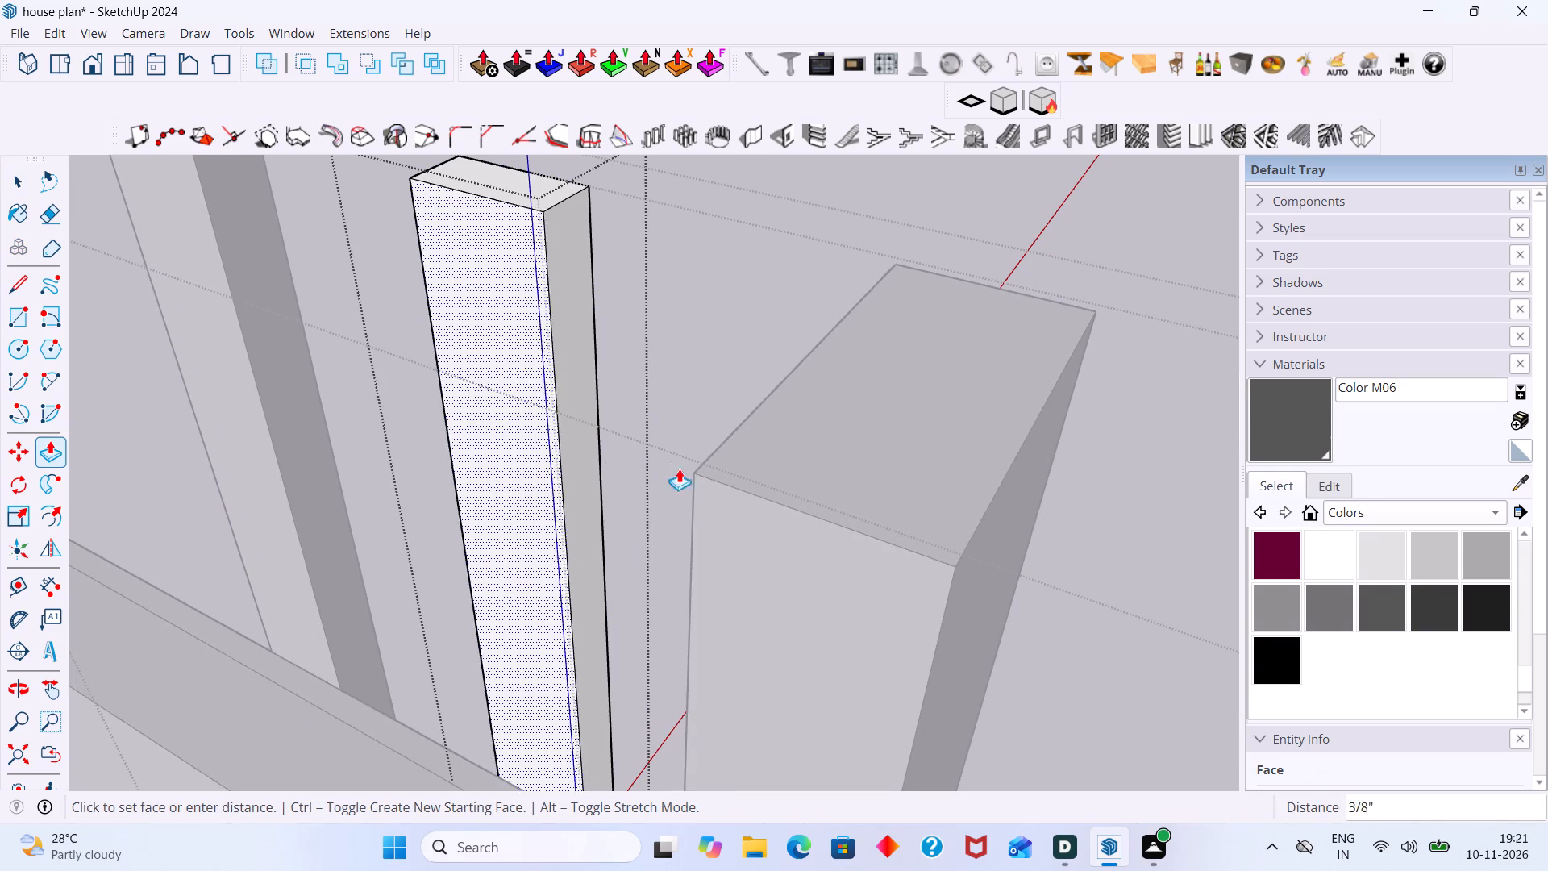
pyautogui.click(690, 473)
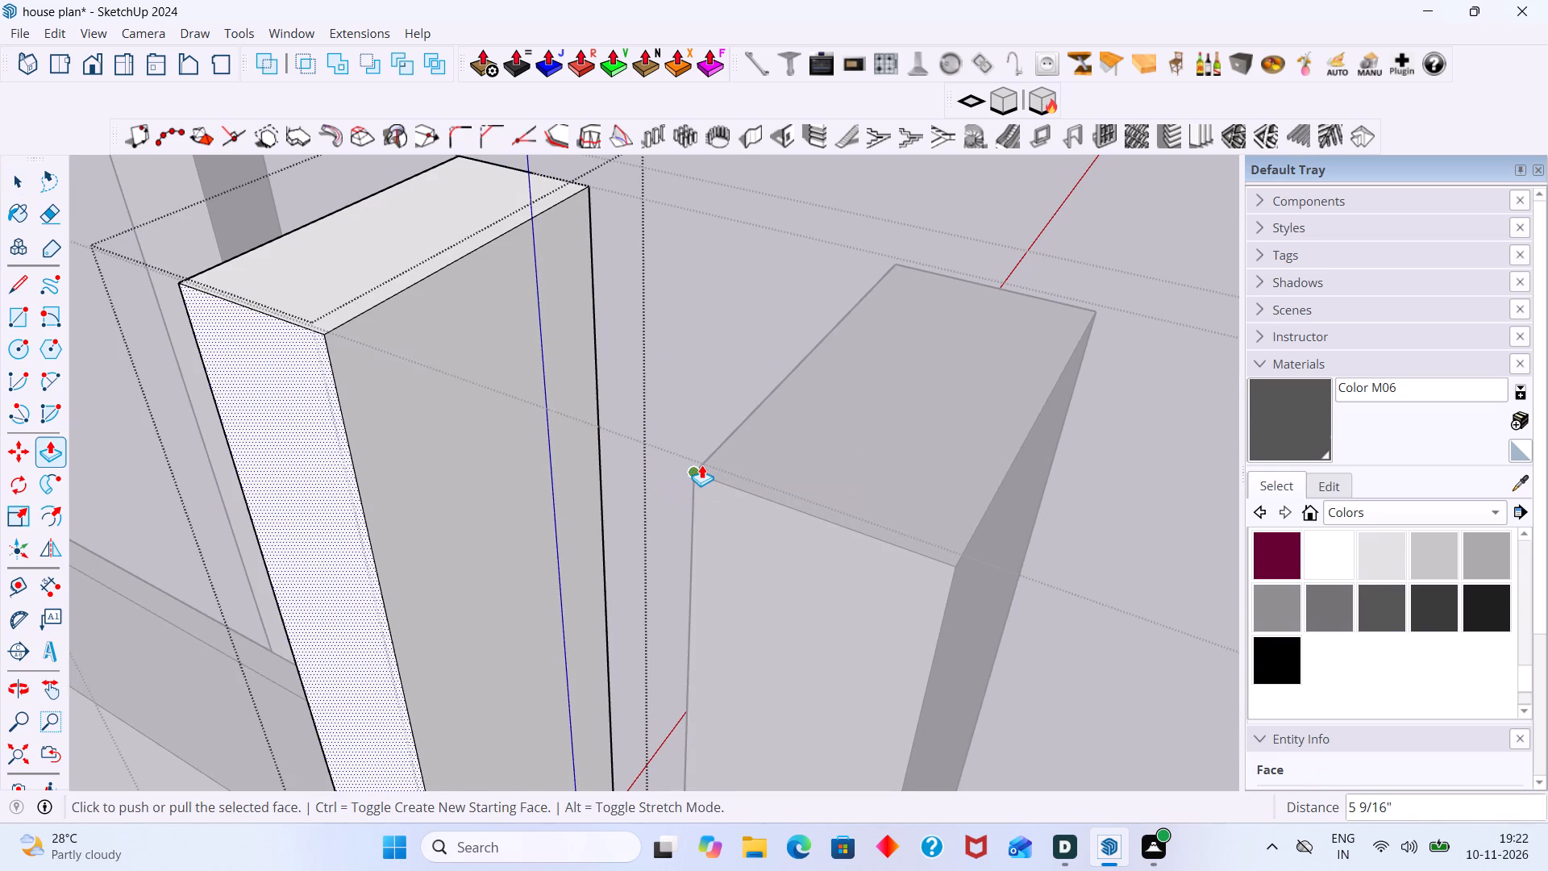
pyautogui.press('space')
pyautogui.click(844, 190)
# Push/Pull the inner face of the last shallow slat at the end of the row to align with the neighbouring deep slat's corner.
pyautogui.scroll(1, 776, 235)
pyautogui.scroll(-11, 773, 315)
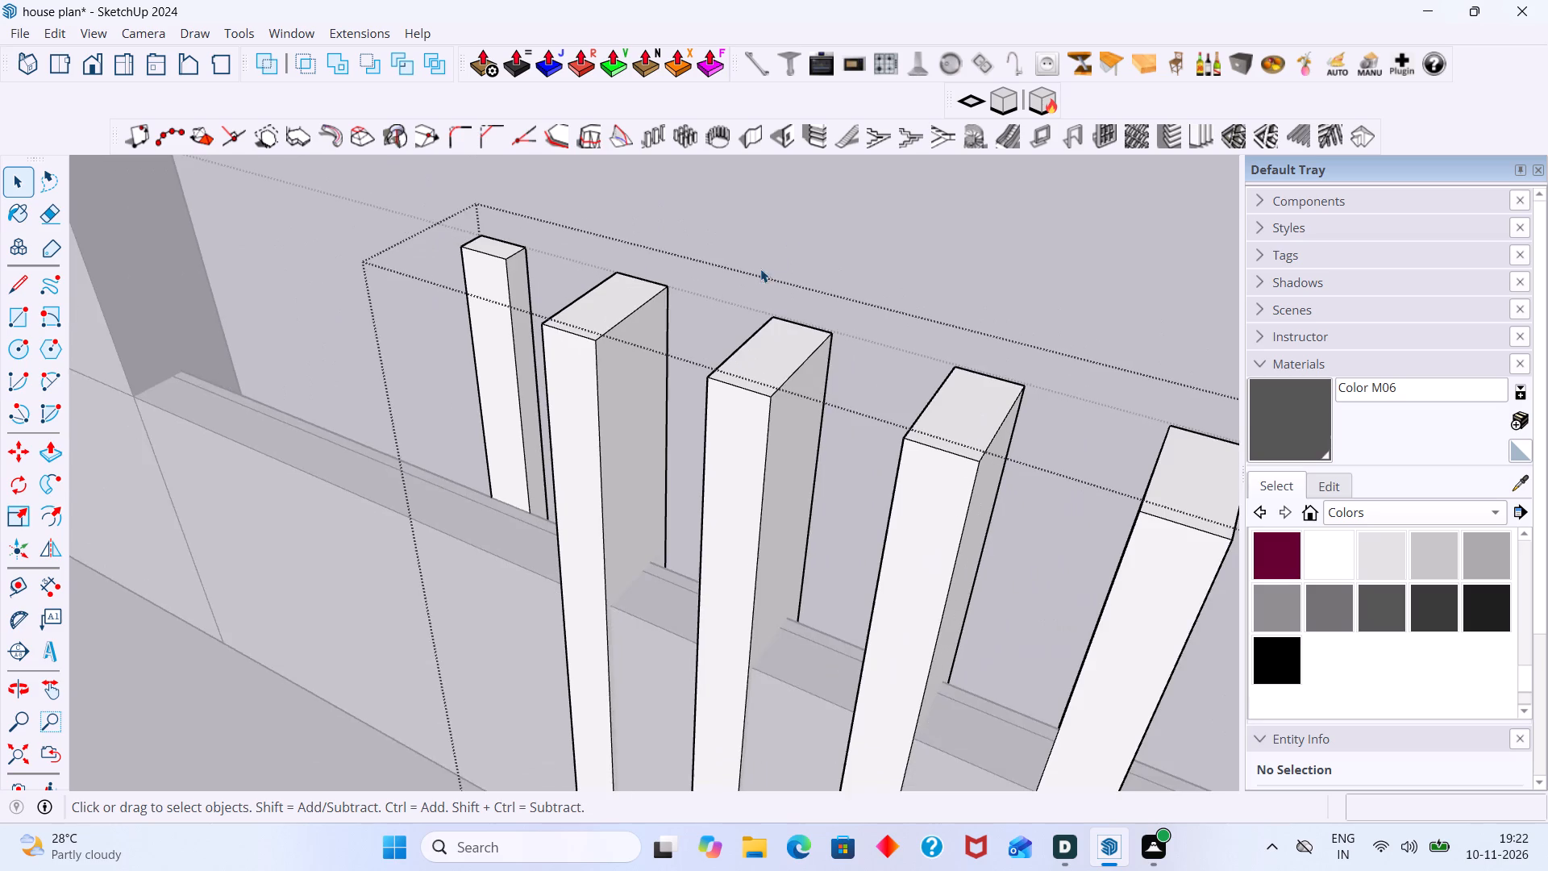
pyautogui.click(807, 222)
pyautogui.scroll(7, 555, 327)
pyautogui.click(471, 319)
pyautogui.scroll(2, 474, 317)
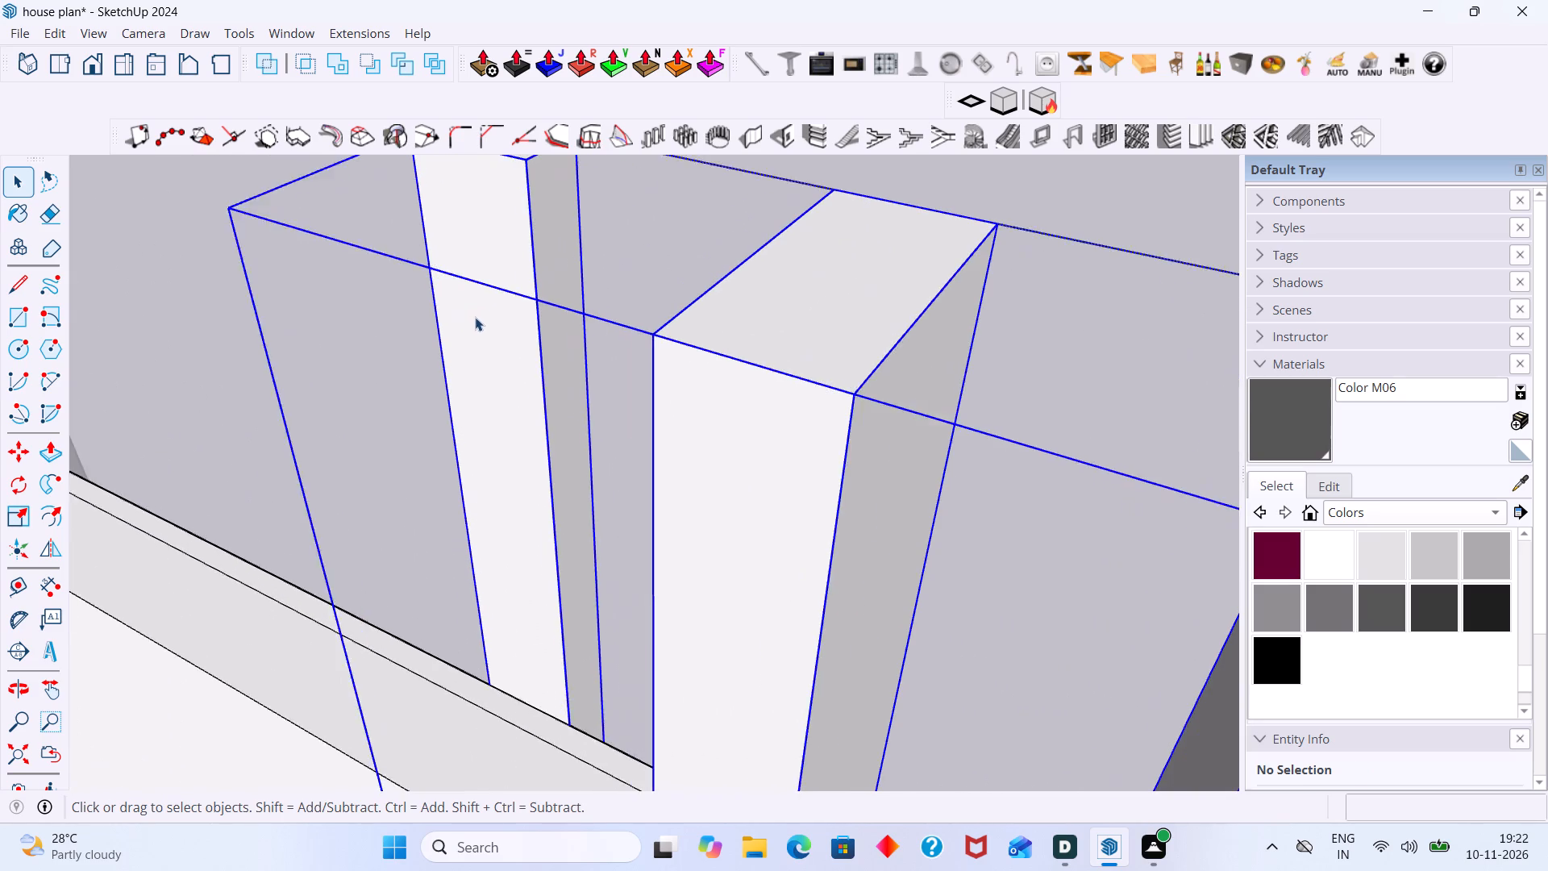
pyautogui.doubleClick(475, 317)
pyautogui.click(514, 352)
pyautogui.doubleClick(514, 352)
pyautogui.scroll(3, 505, 357)
pyautogui.click(504, 357)
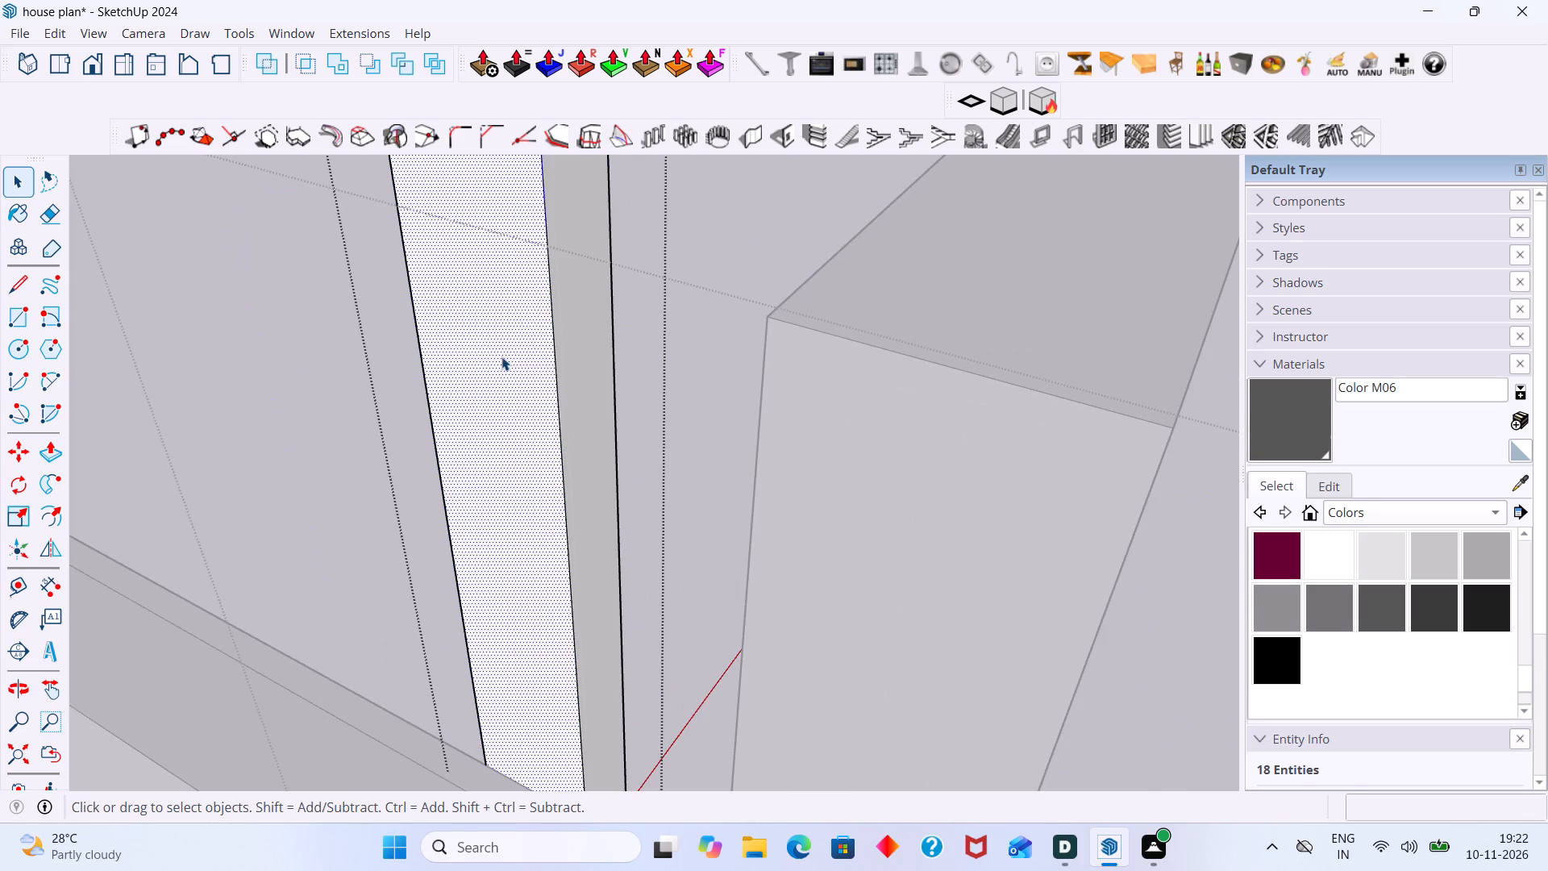
pyautogui.press('p')
pyautogui.click(499, 356)
pyautogui.scroll(-5, 422, 395)
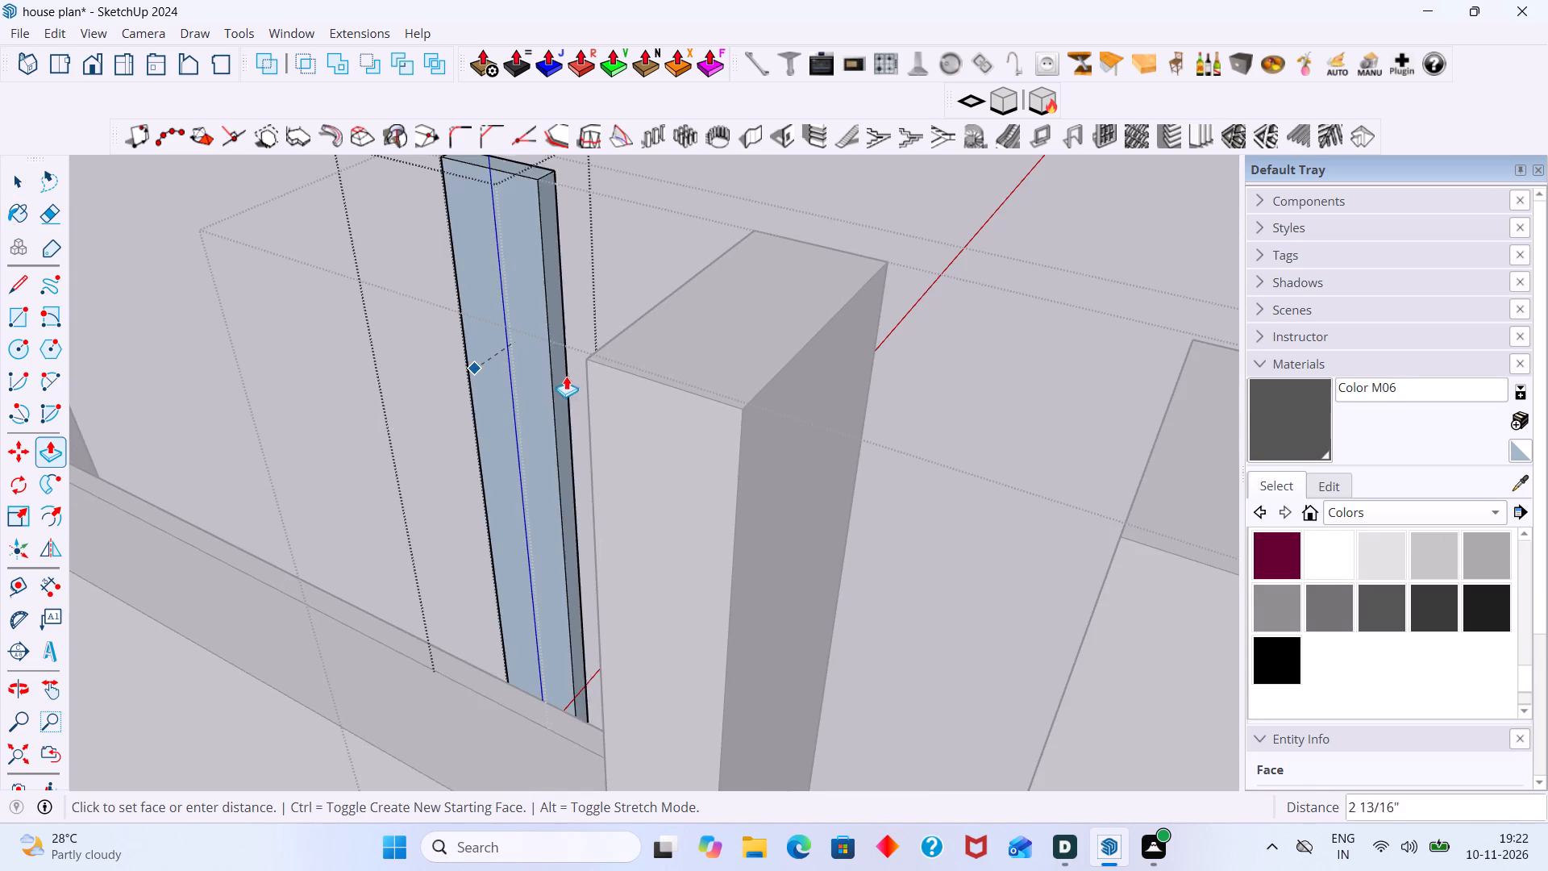
pyautogui.click(584, 361)
pyautogui.press('space')
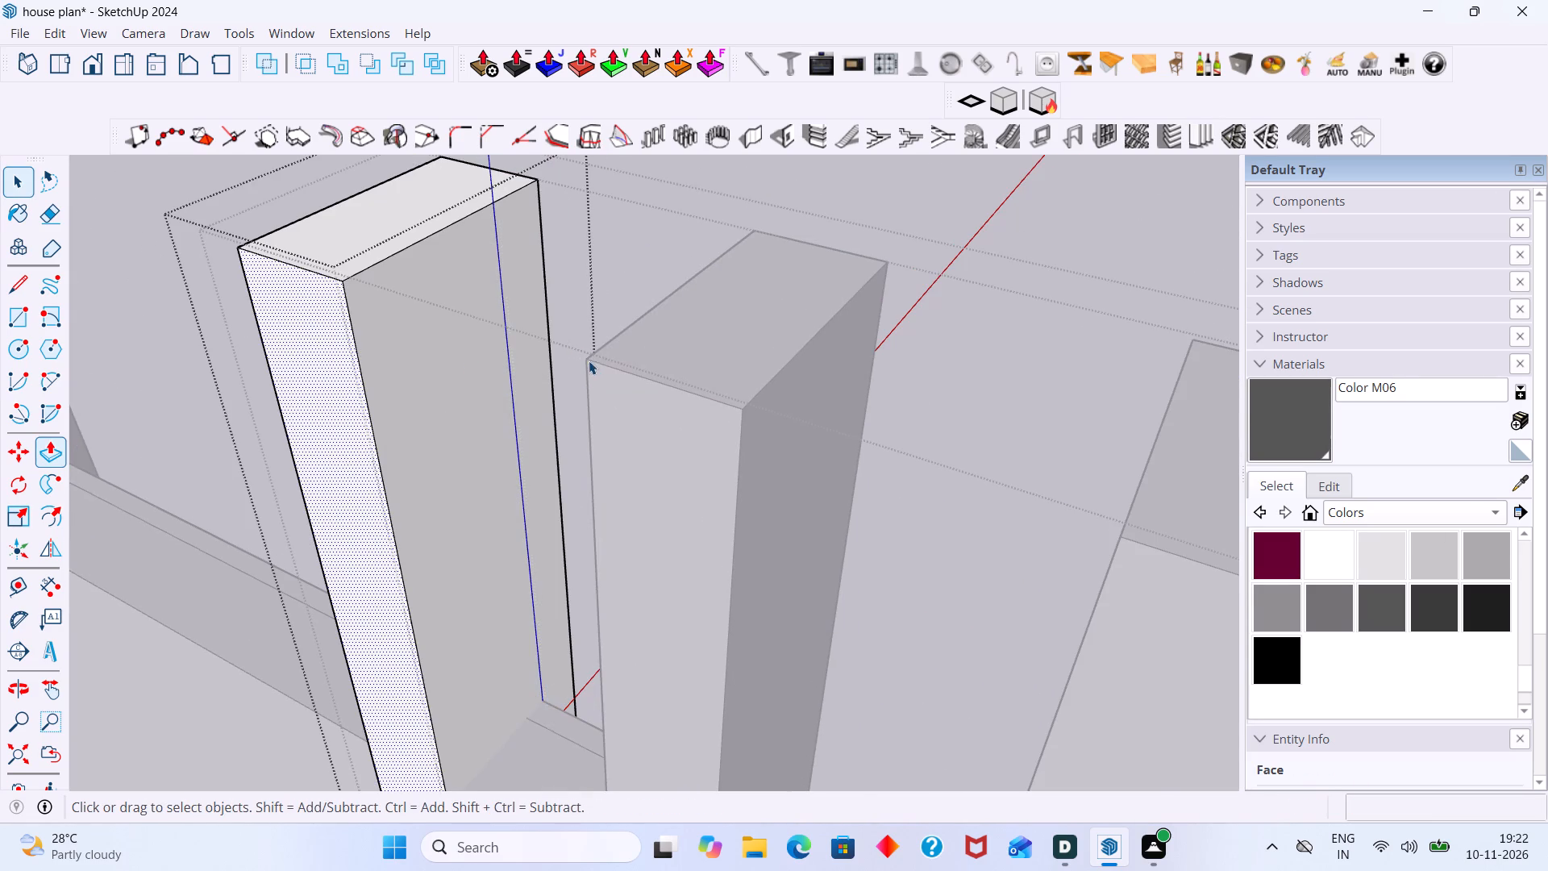
pyautogui.scroll(-11, 597, 356)
pyautogui.click(693, 217)
pyautogui.scroll(-9, 666, 240)
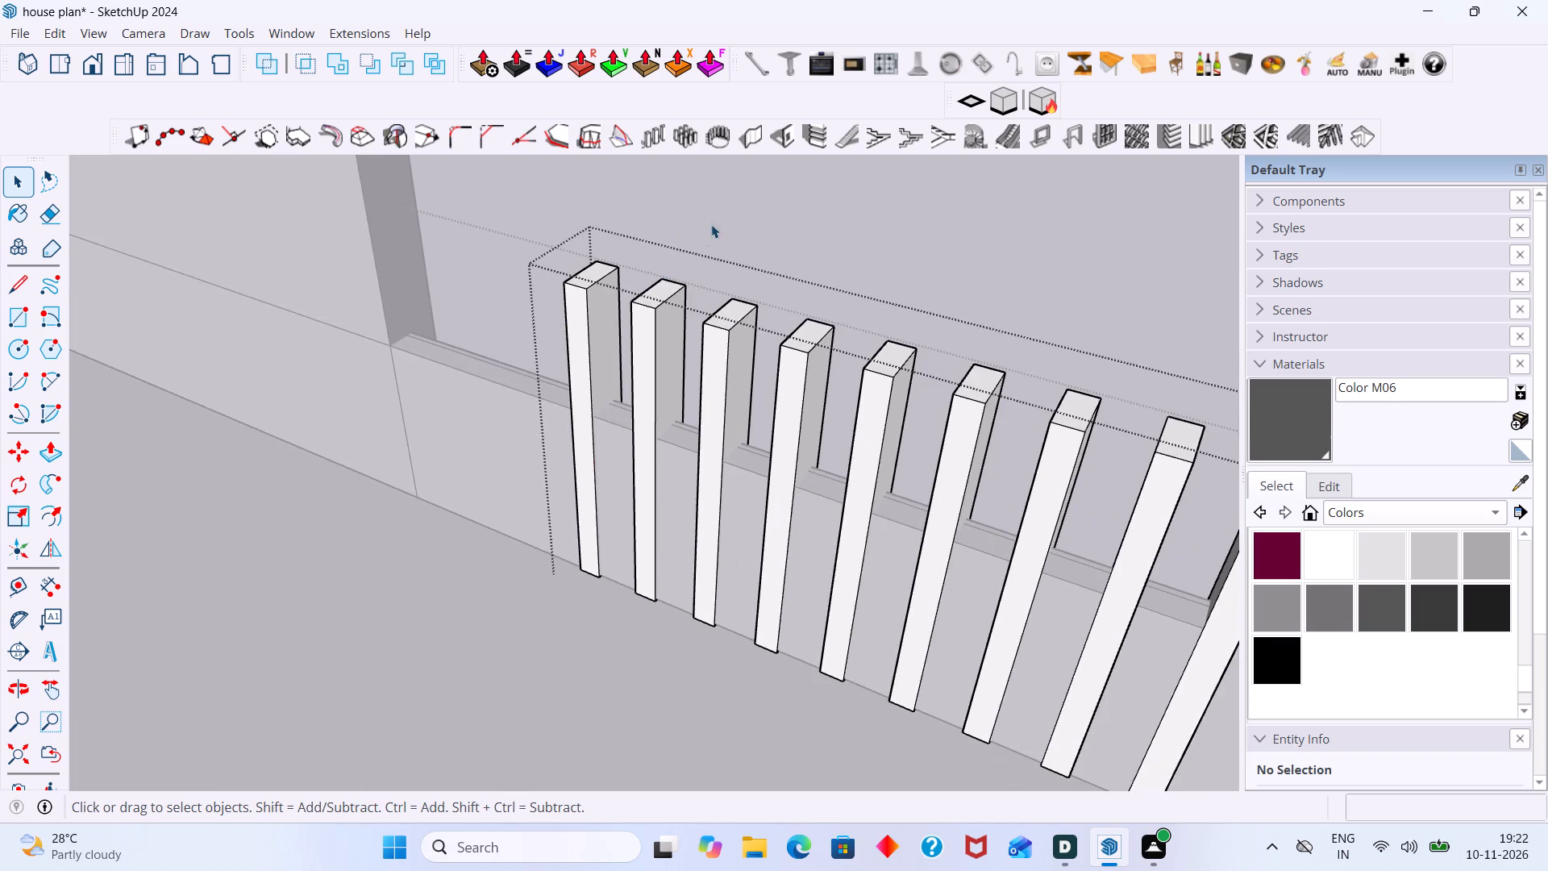
pyautogui.click(711, 224)
# Examine the row of vertical slats and the grooved balcony wall from the front of the house.
pyautogui.scroll(-6, 614, 363)
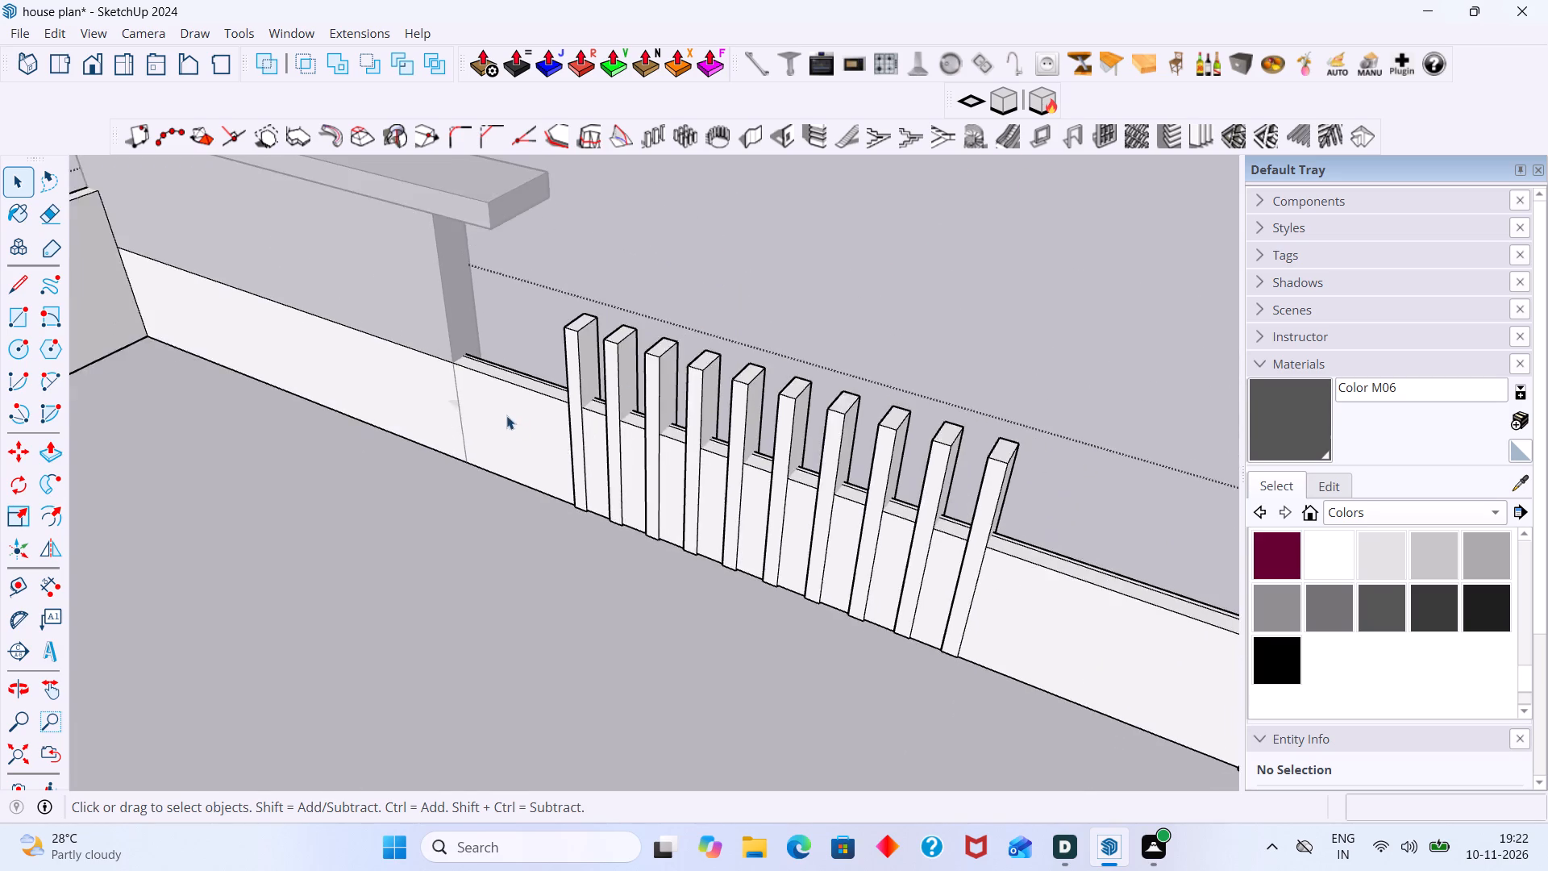
pyautogui.scroll(-4, 506, 415)
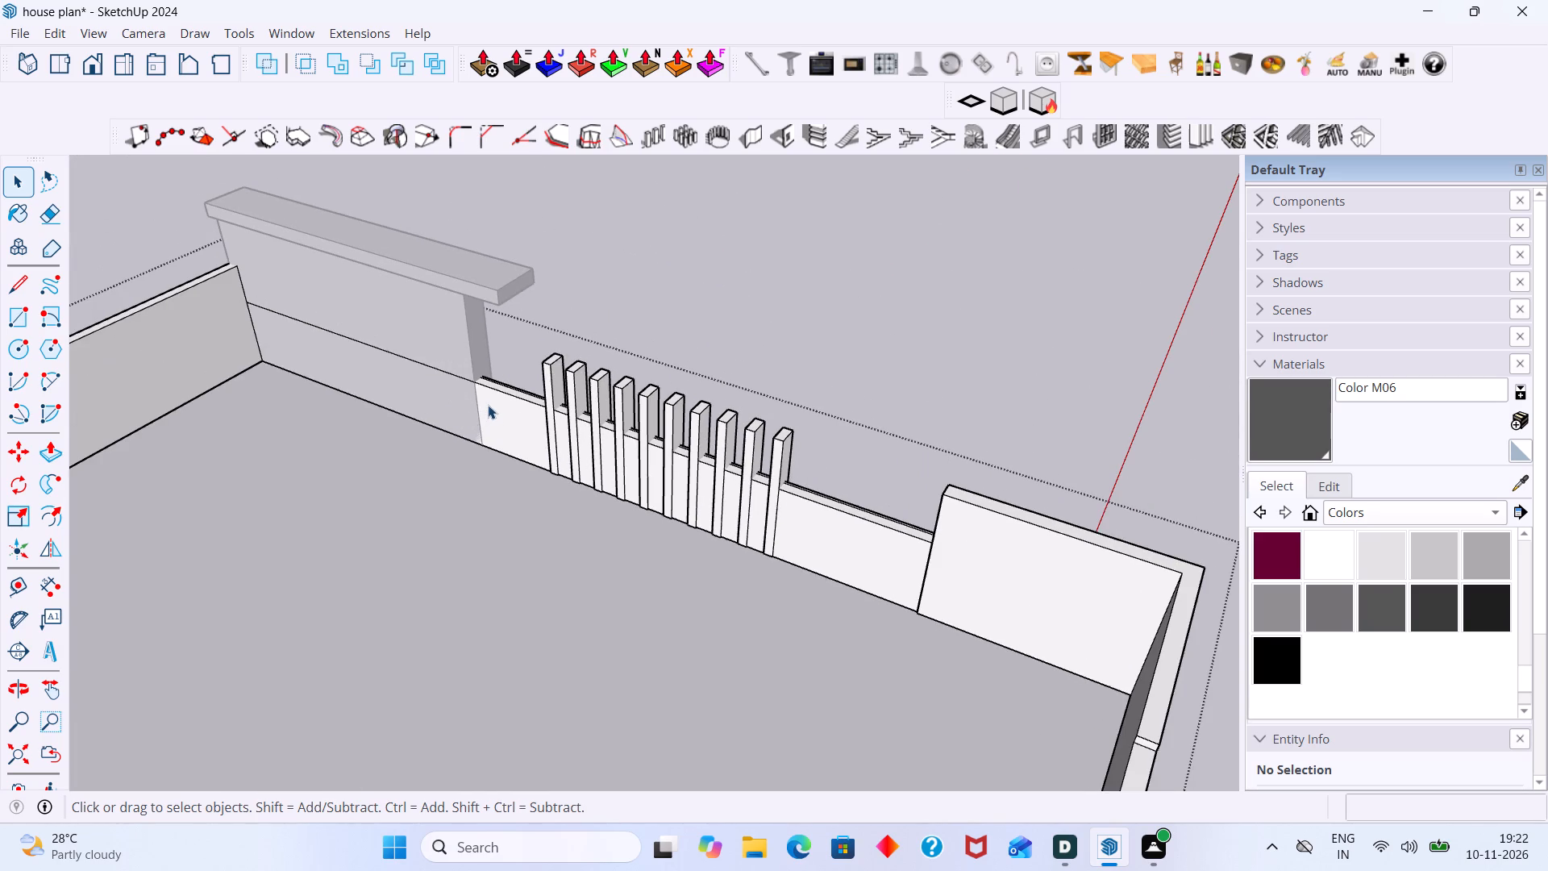
pyautogui.moveTo(469, 404); pyautogui.dragTo(119, 420, button='middle')
pyautogui.scroll(-3, 638, 440)
pyautogui.moveTo(658, 459); pyautogui.dragTo(175, 473, button='middle')
pyautogui.click(887, 593)
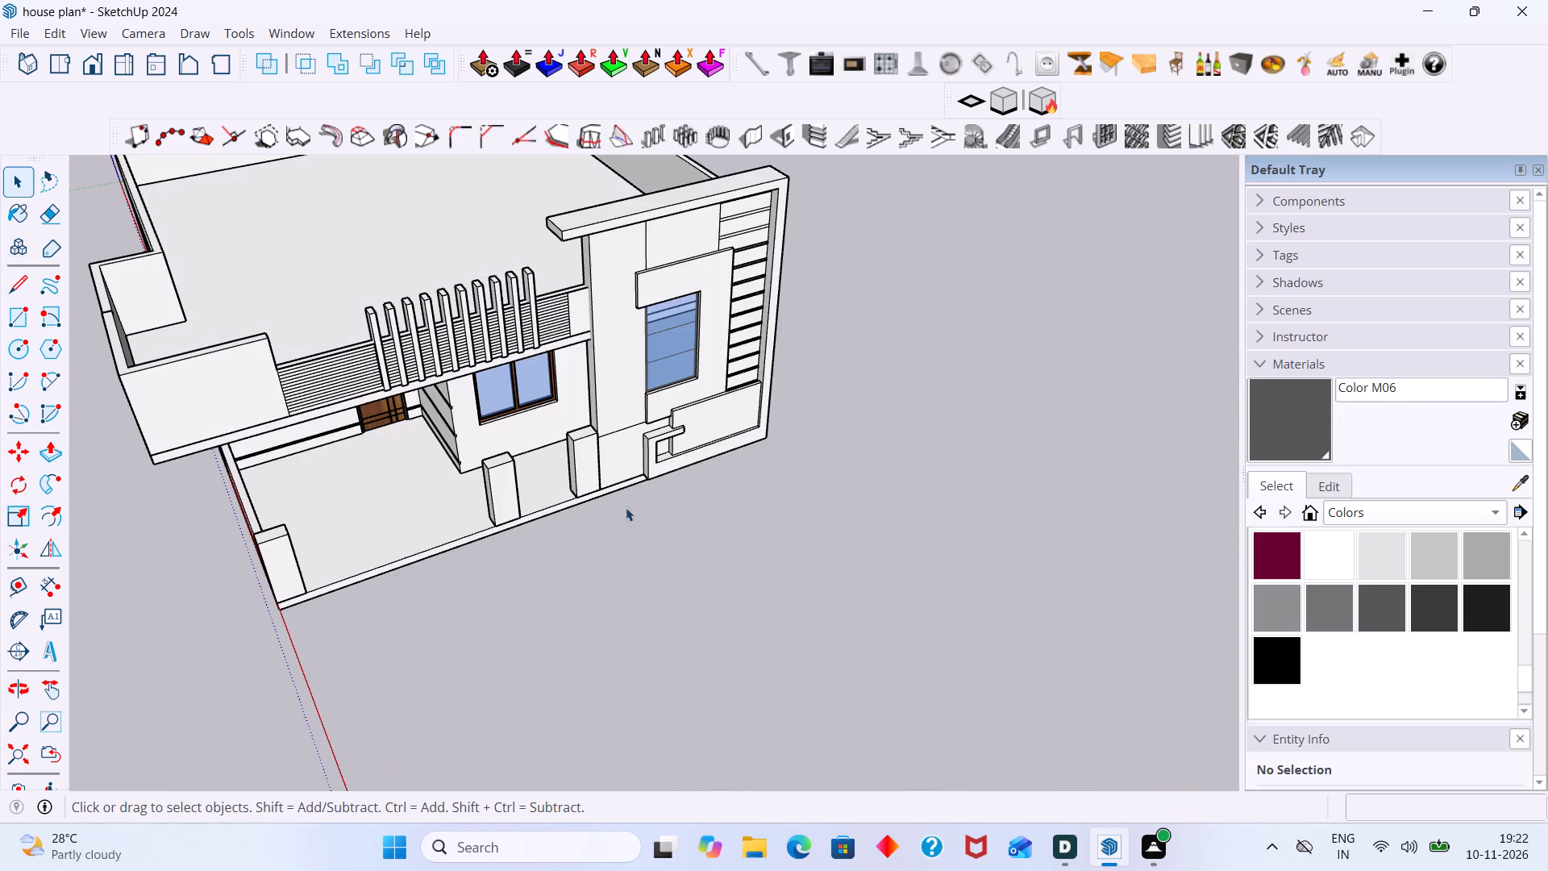
pyautogui.moveTo(561, 415); pyautogui.dragTo(465, 394, button='middle')
pyautogui.scroll(2, 430, 291)
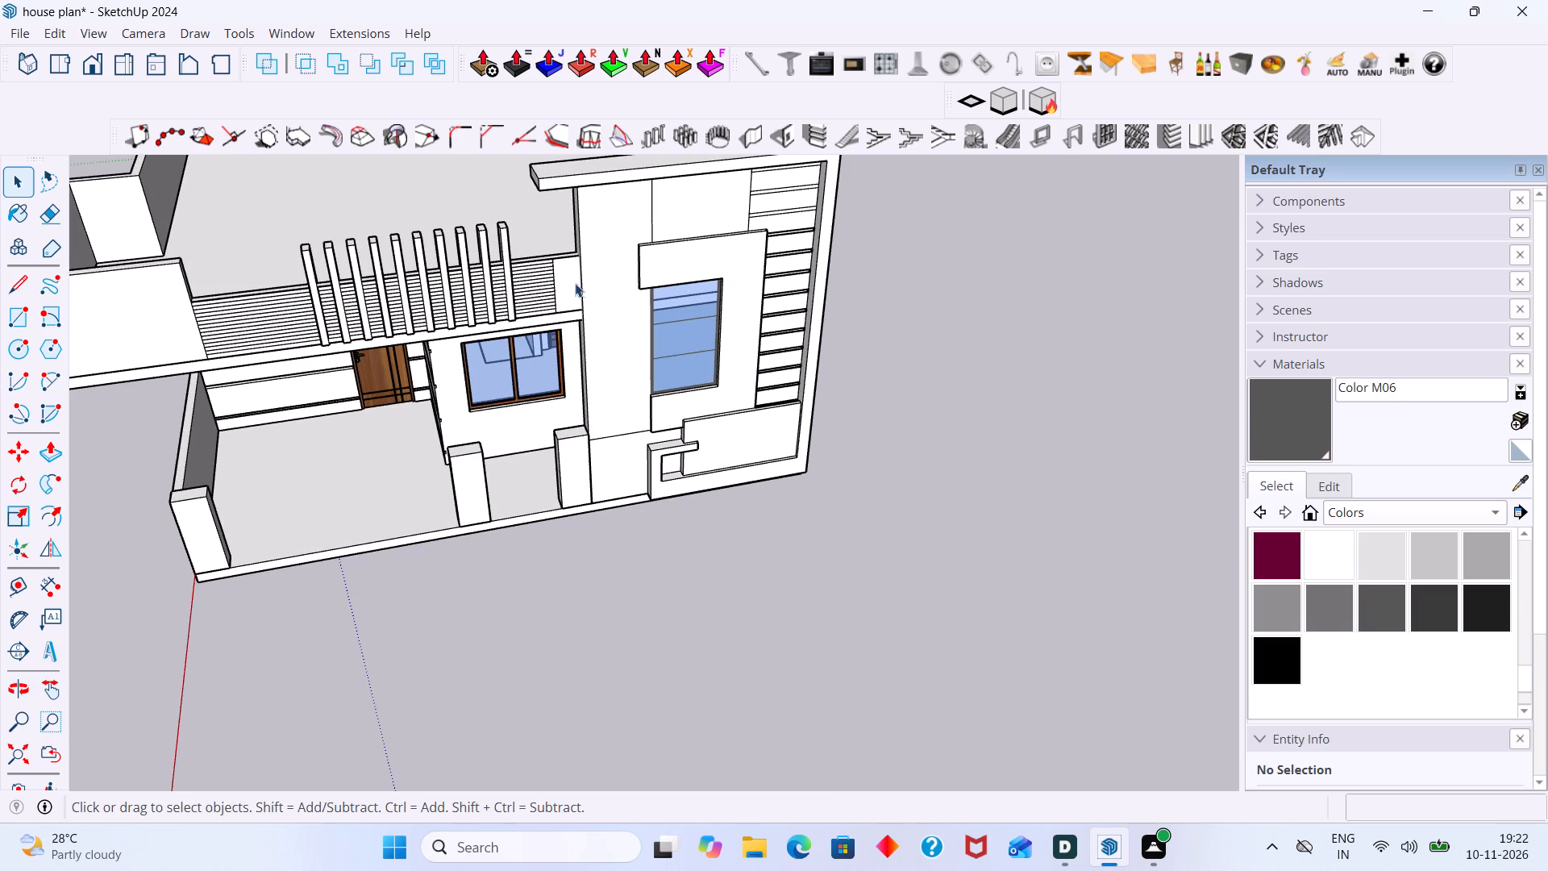
pyautogui.scroll(8, 165, 261)
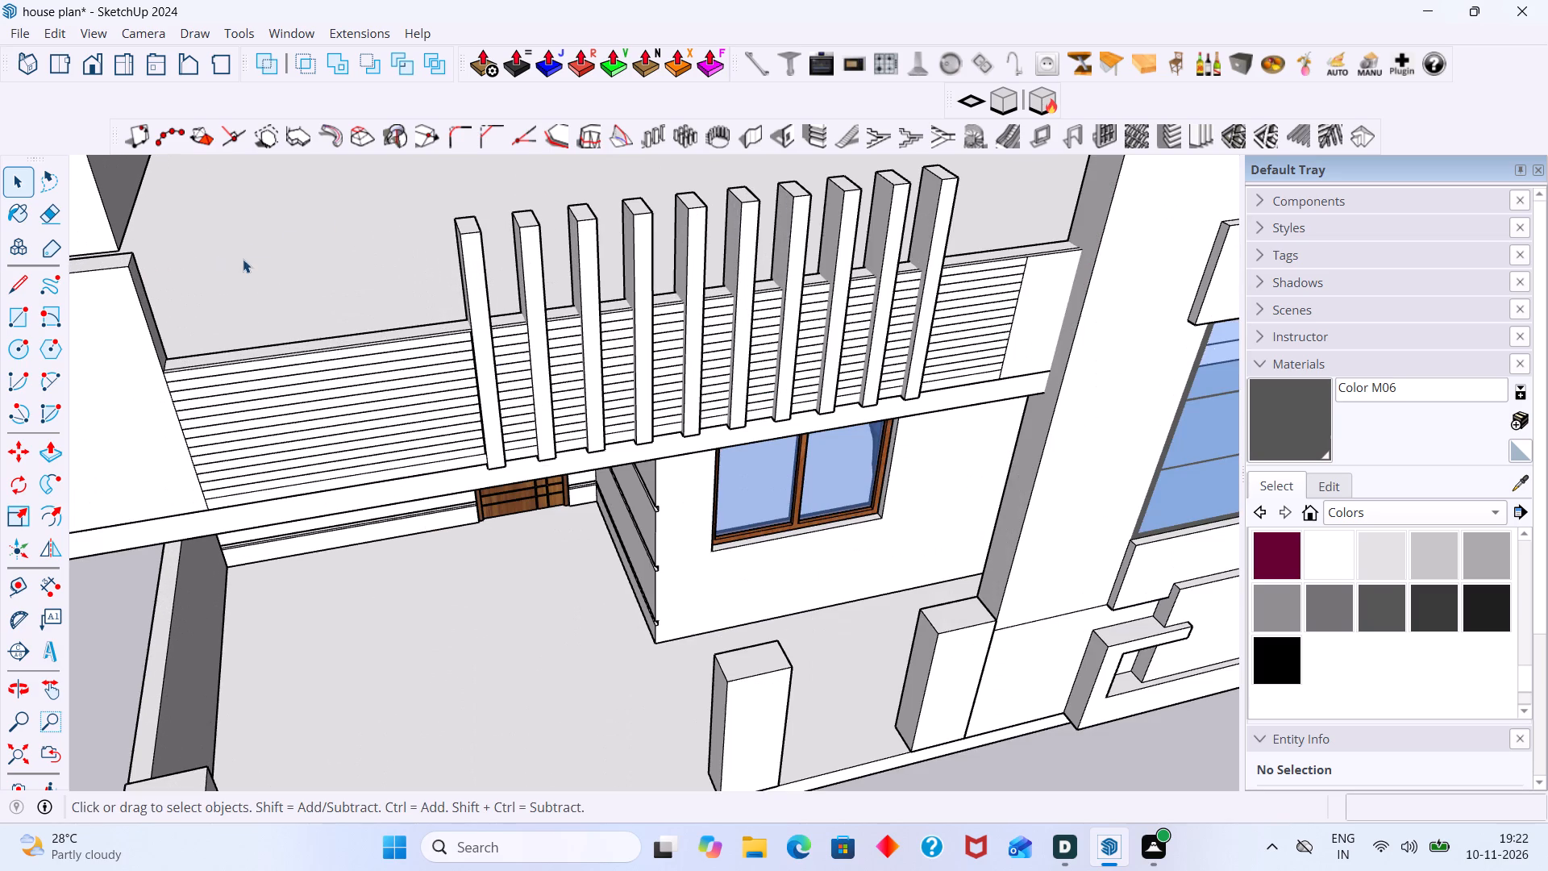
pyautogui.moveTo(187, 265); pyautogui.dragTo(110, 275, button='middle')
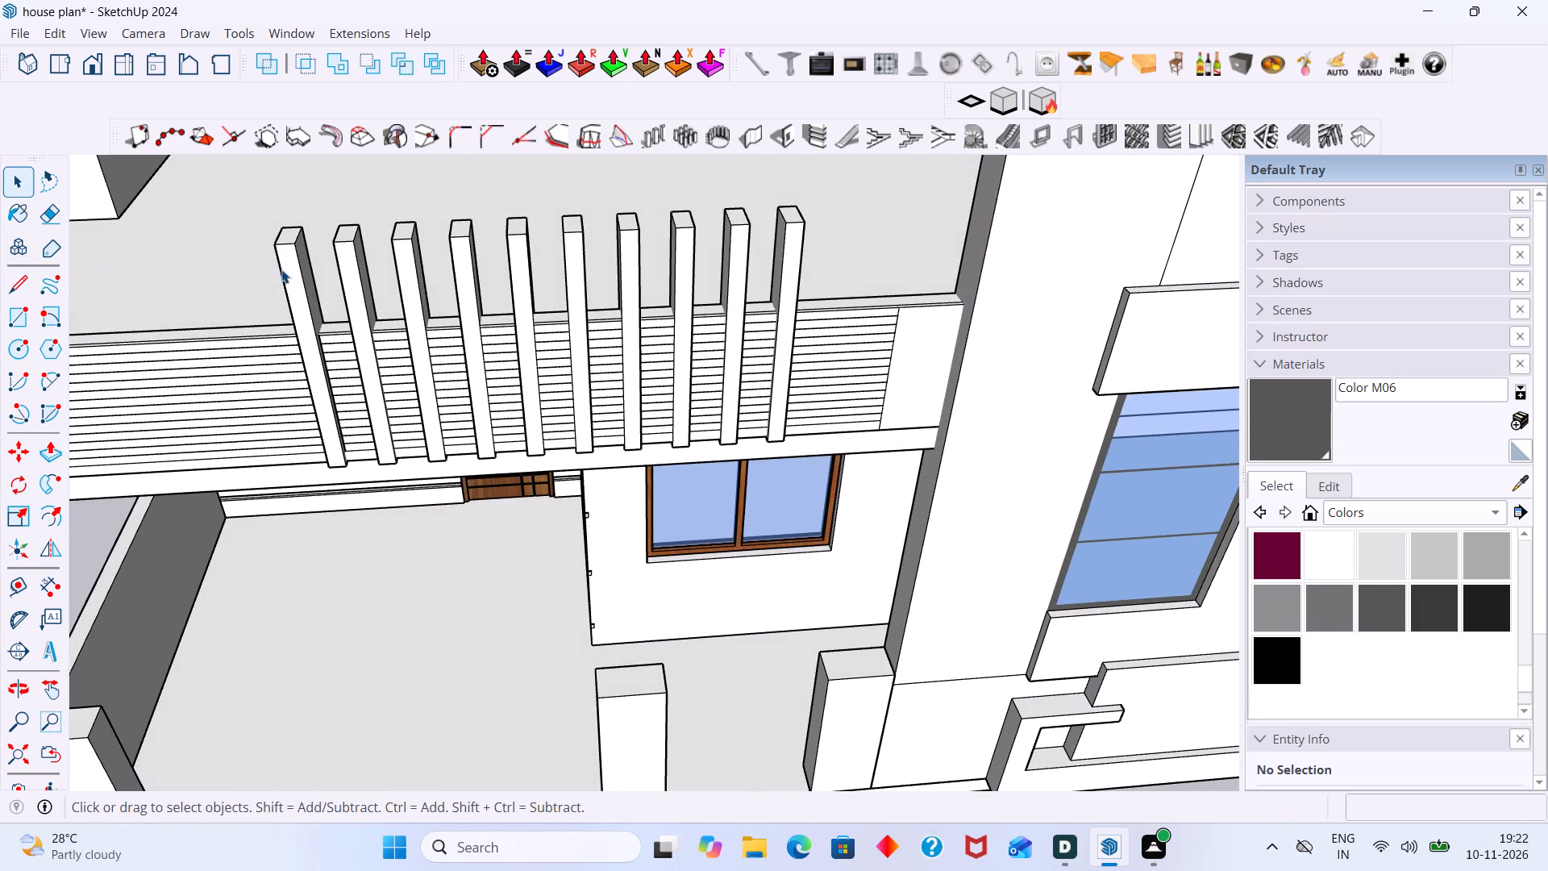
pyautogui.keyDown('shift'); pyautogui.moveTo(287, 268); pyautogui.dragTo(526, 273, button='middle'); pyautogui.keyUp('shift')
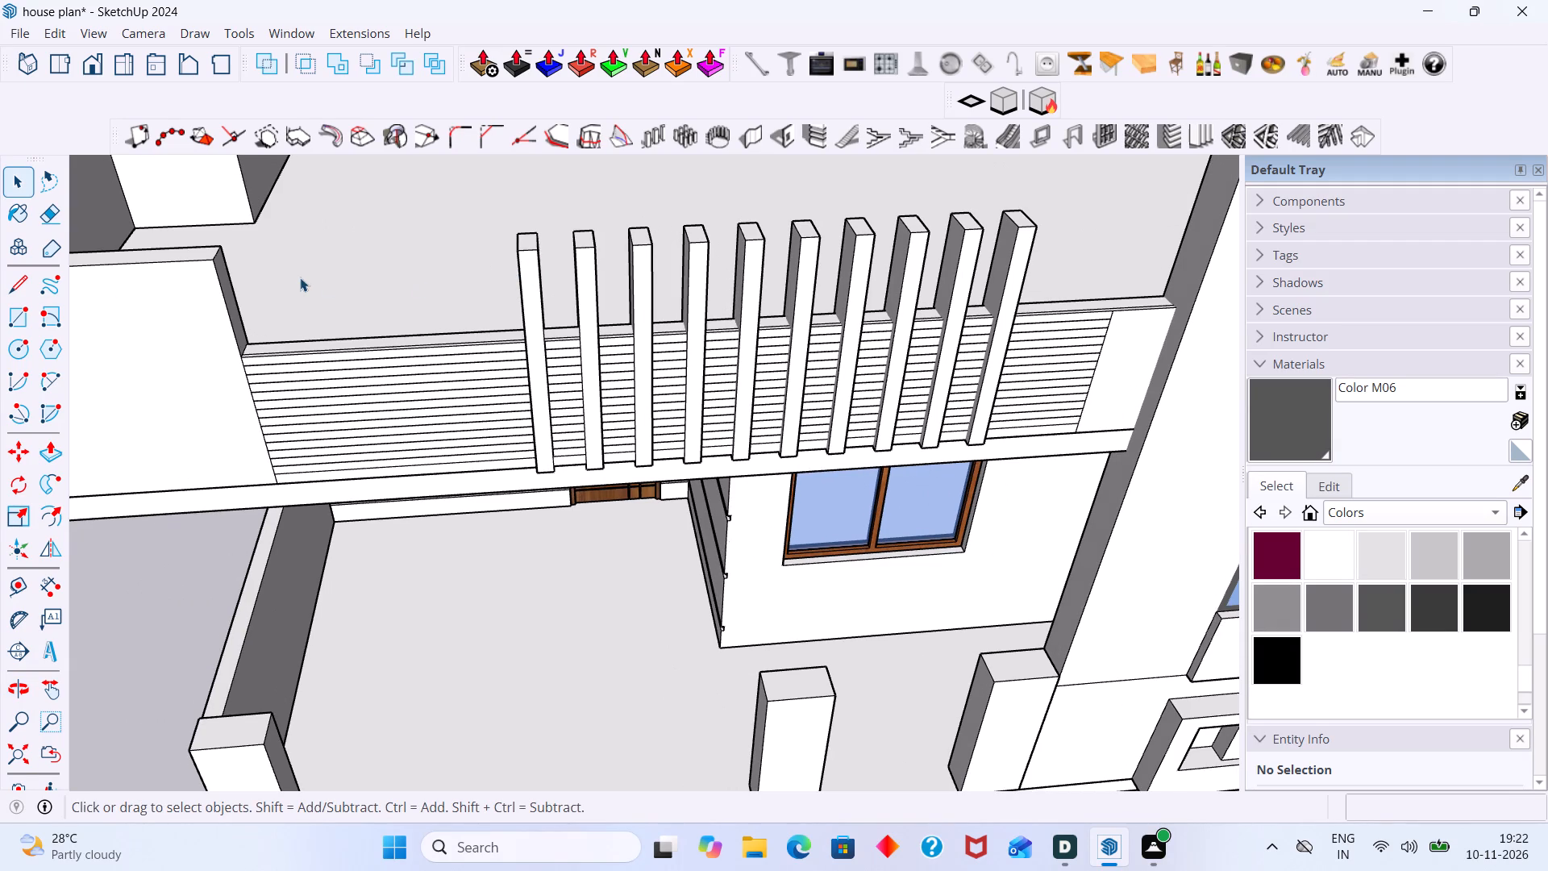
pyautogui.moveTo(231, 278); pyautogui.dragTo(214, 279, button='middle')
pyautogui.moveTo(206, 277); pyautogui.dragTo(171, 277, button='middle')
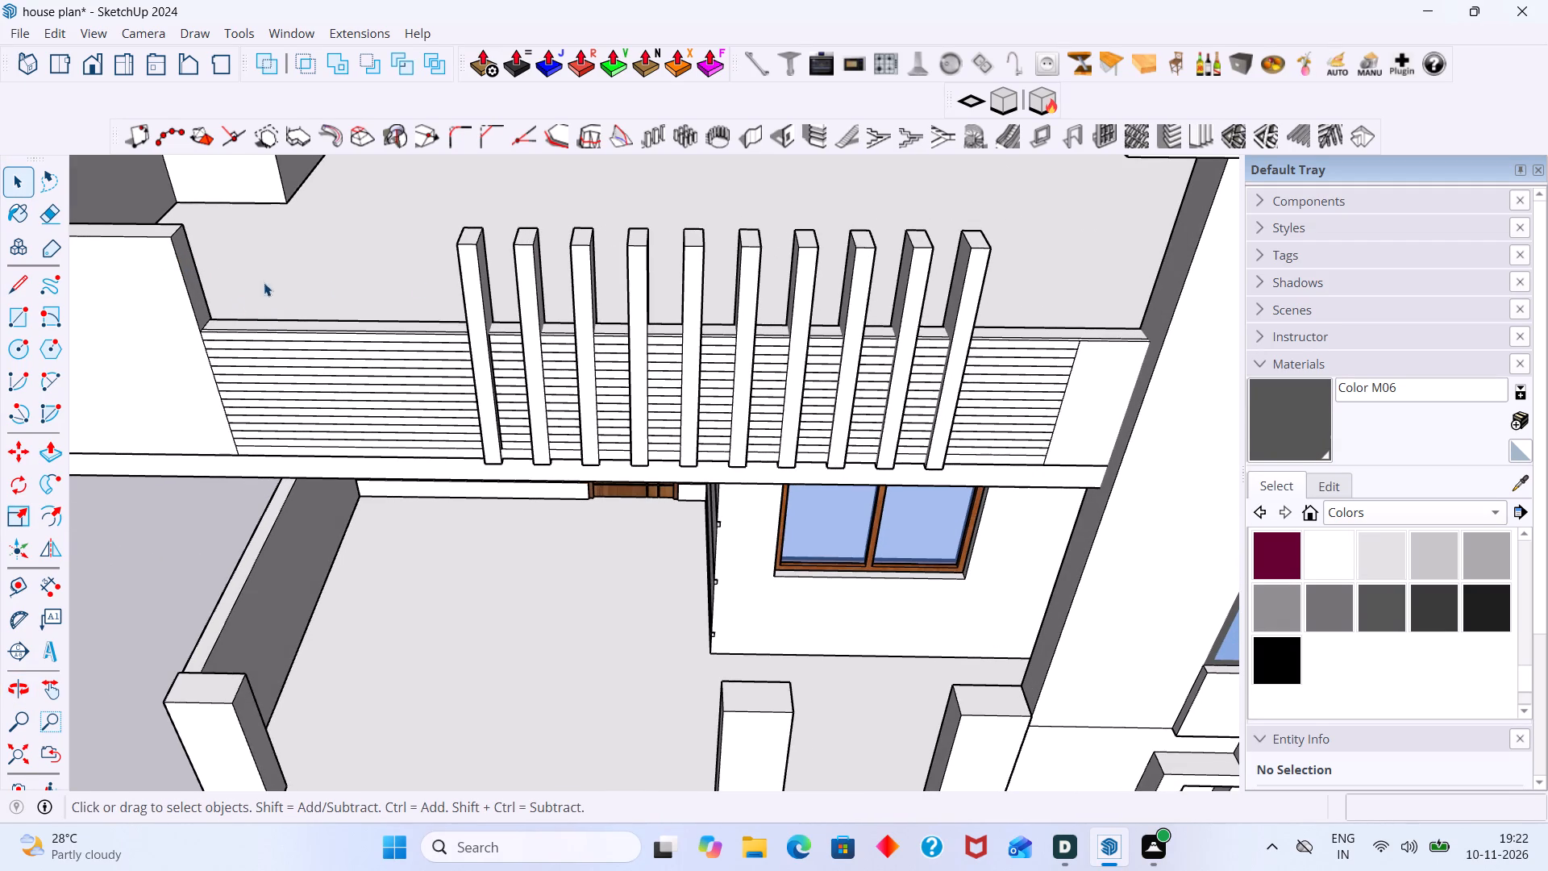
pyautogui.scroll(-12, 364, 262)
pyautogui.moveTo(435, 275); pyautogui.dragTo(485, 272, button='middle')
pyautogui.scroll(4, 453, 273)
pyautogui.moveTo(451, 273); pyautogui.dragTo(564, 264, button='middle')
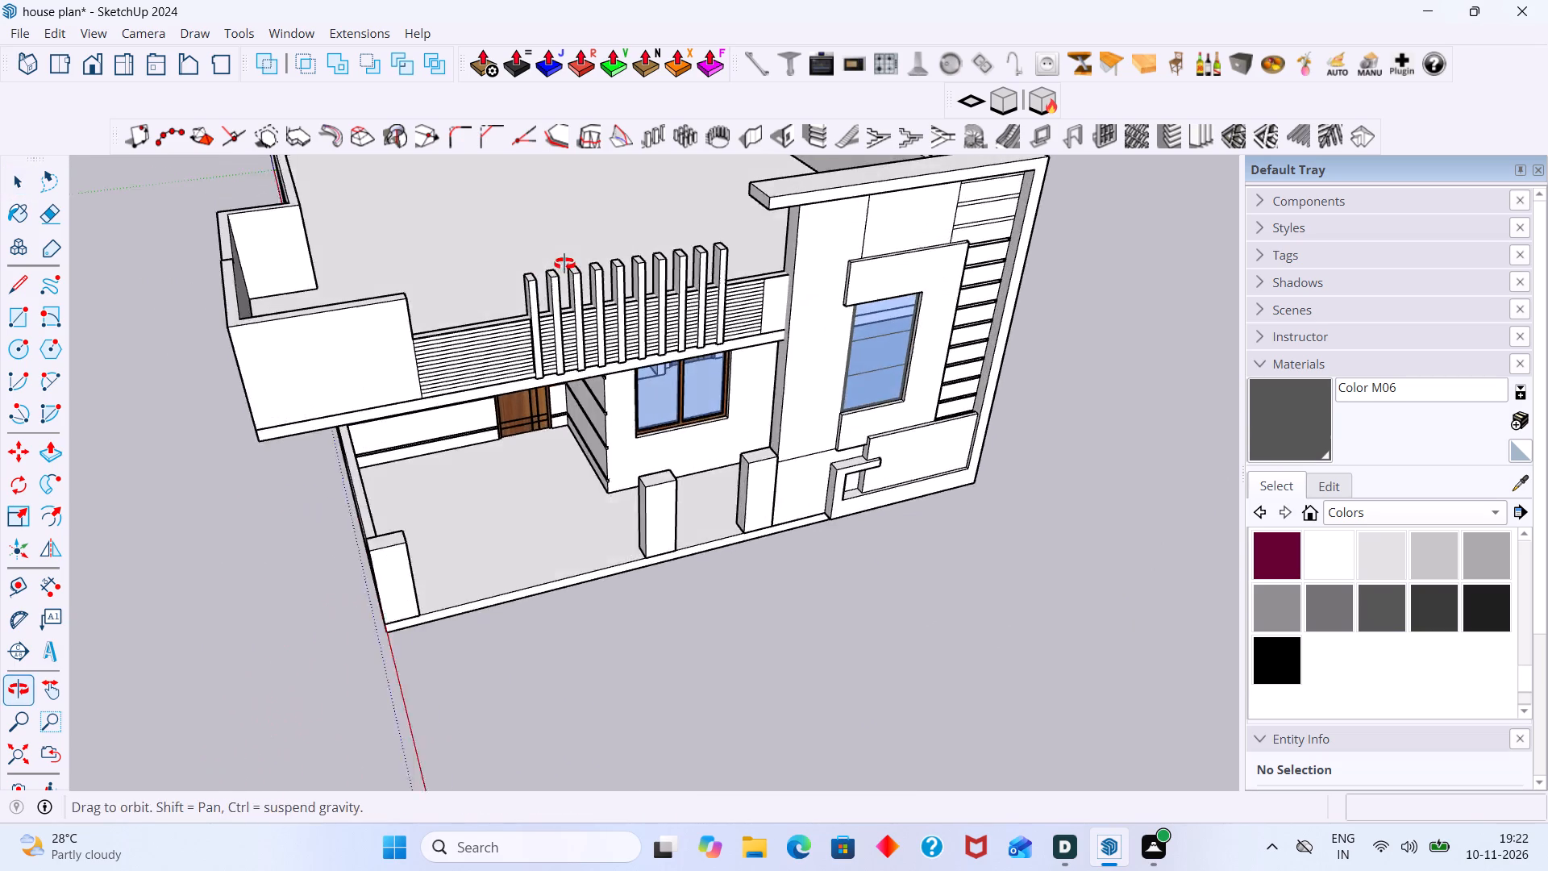
pyautogui.moveTo(564, 264); pyautogui.dragTo(578, 262, button='middle')
# Hide the group of vertical slats in front of the grooved balcony wall.
pyautogui.scroll(6, 569, 274)
pyautogui.click(545, 281)
pyautogui.doubleClick(545, 281)
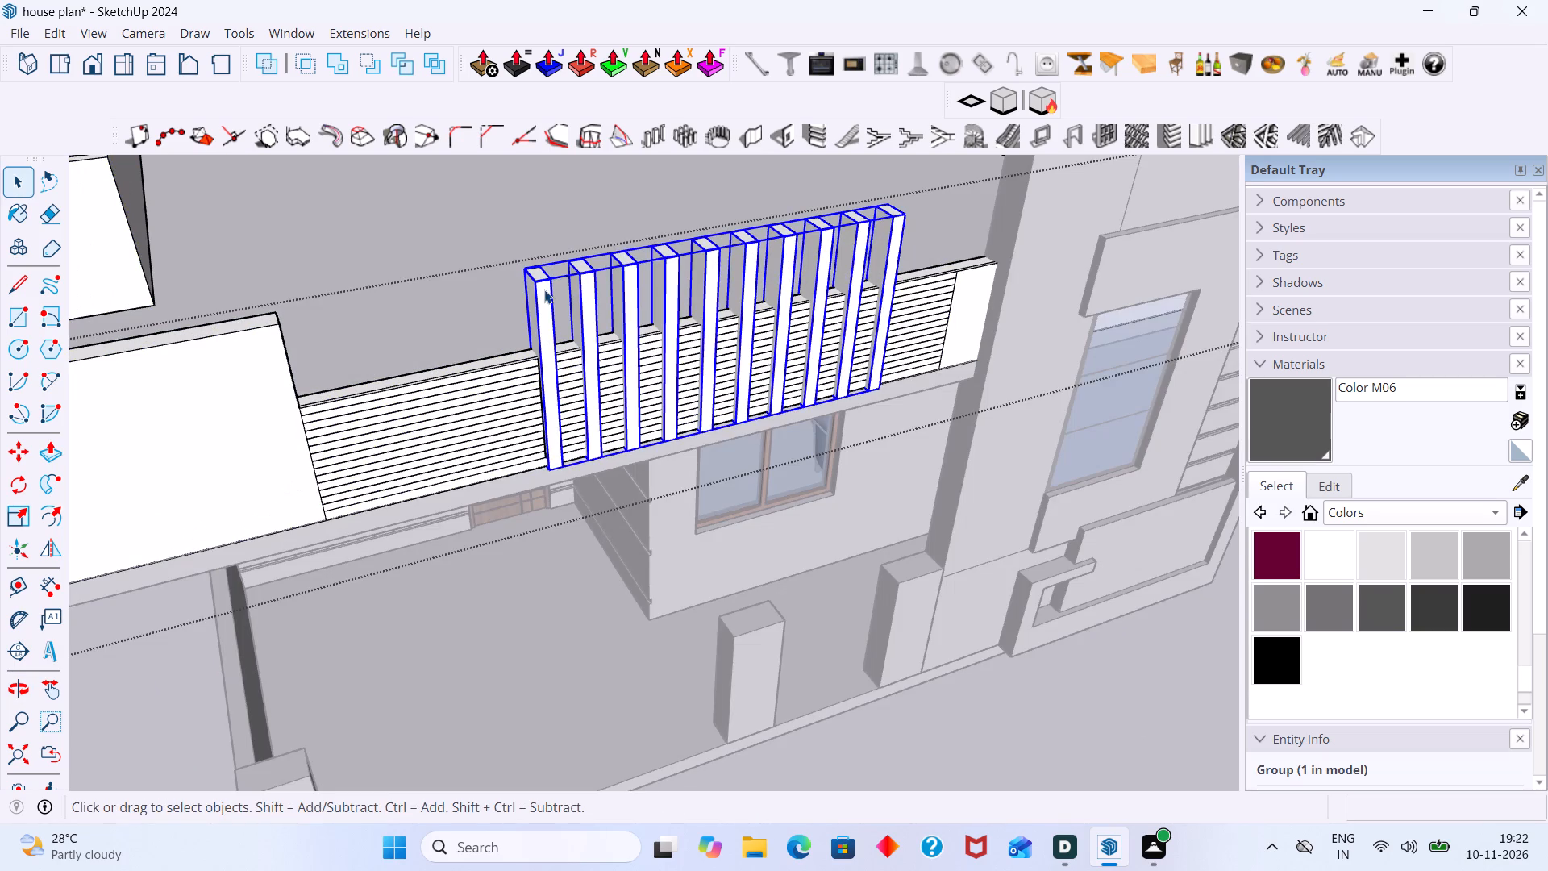
pyautogui.rightClick(543, 290)
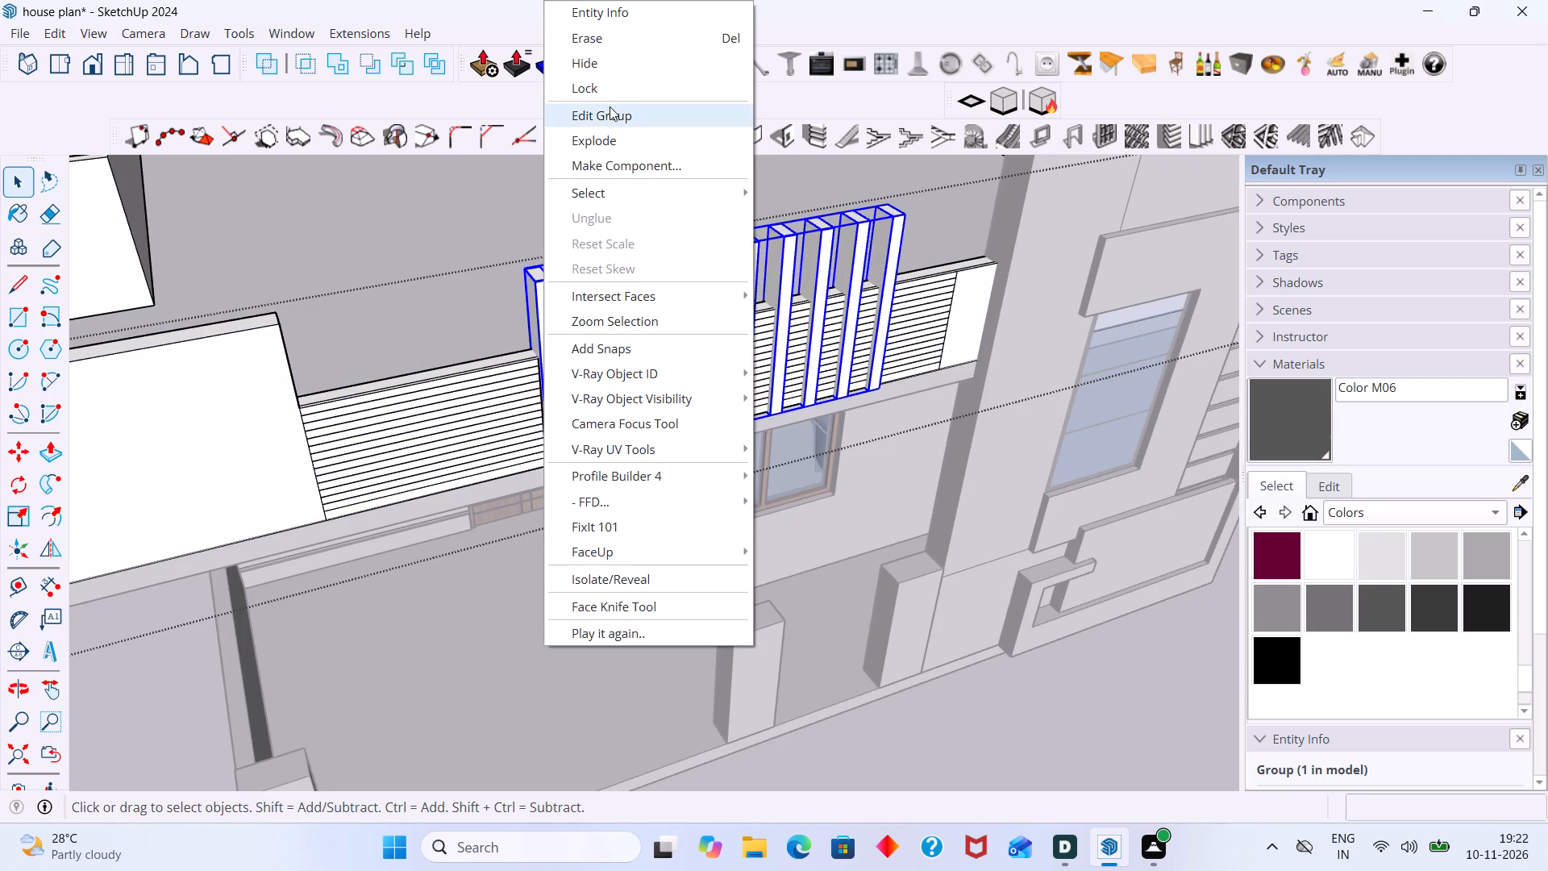
pyautogui.click(597, 65)
# Inside the grooved balcony wall group, delete the ladder-shaped strip's topmost right-side edge and its top two left-side edges.
pyautogui.scroll(-7, 558, 224)
pyautogui.scroll(1, 611, 257)
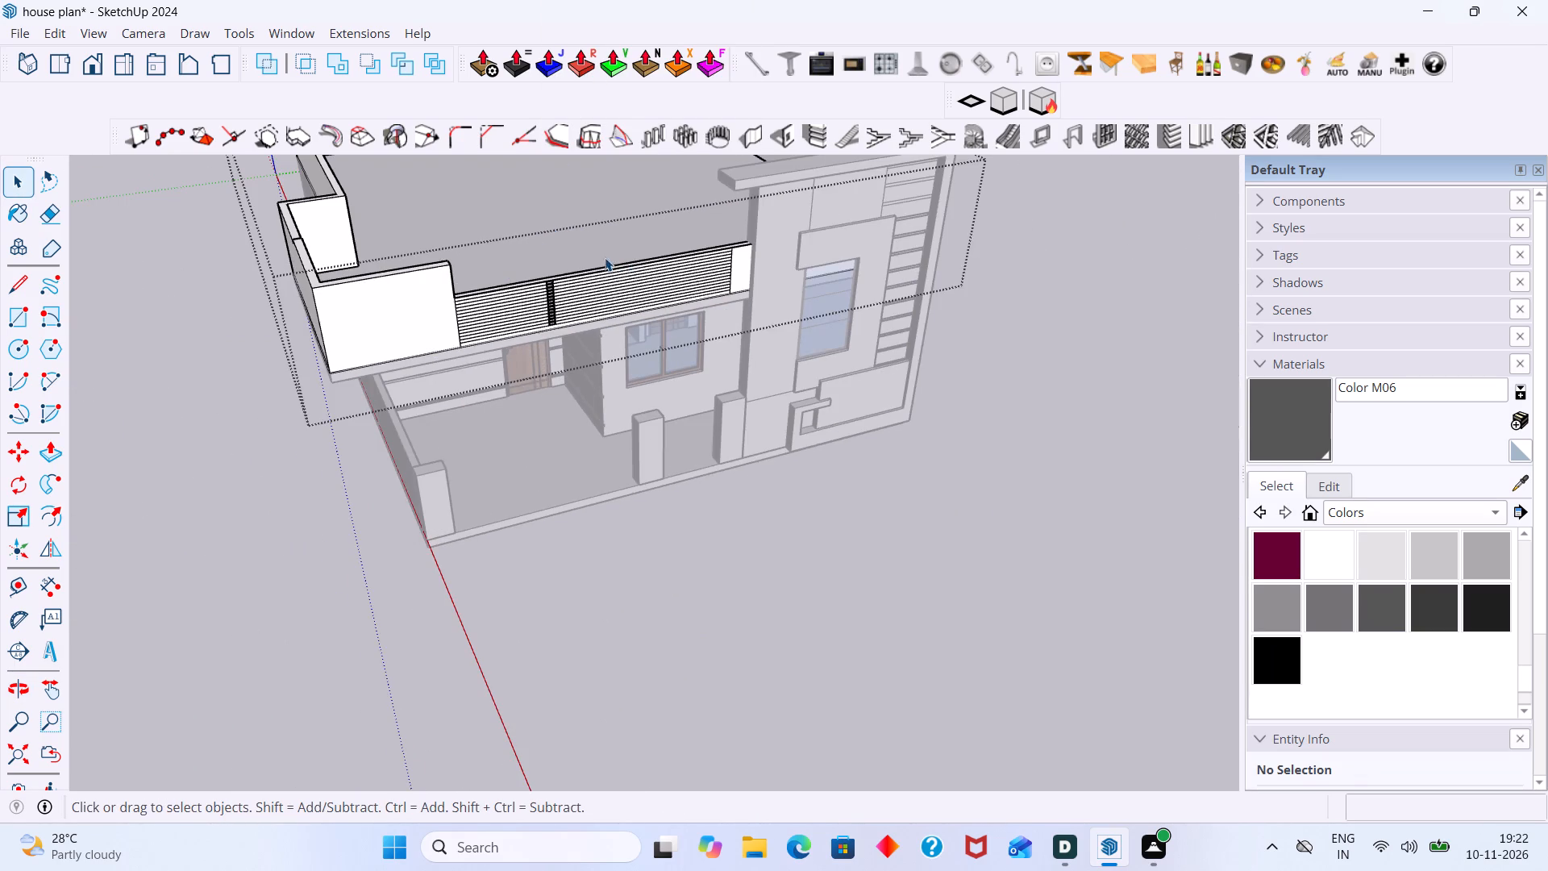
pyautogui.scroll(1, 605, 257)
pyautogui.click(277, 459)
pyautogui.scroll(10, 657, 302)
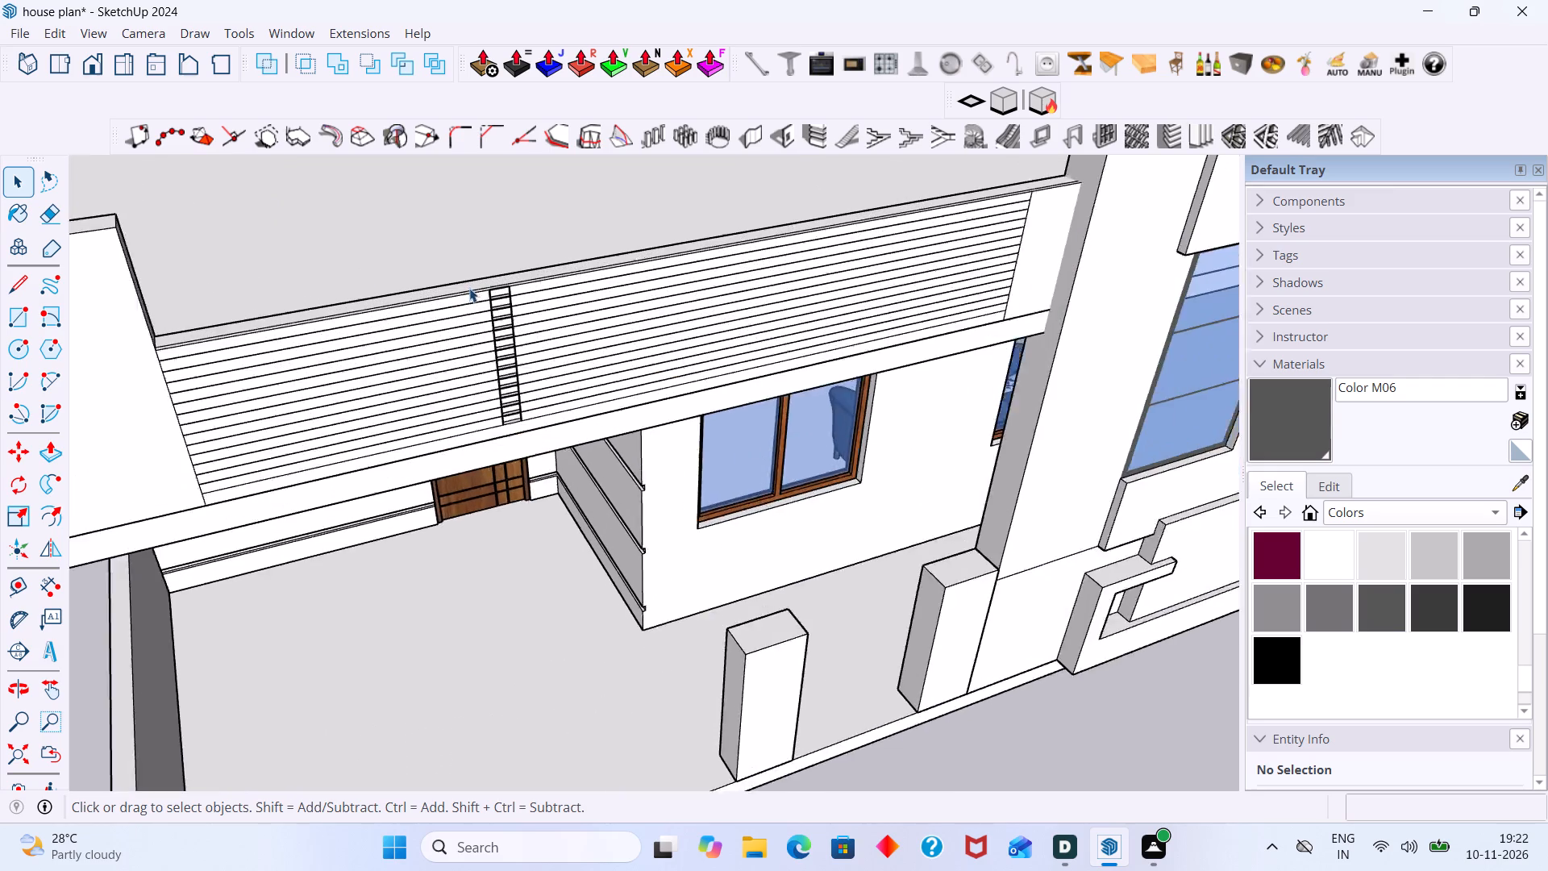
pyautogui.scroll(11, 469, 288)
pyautogui.click(537, 284)
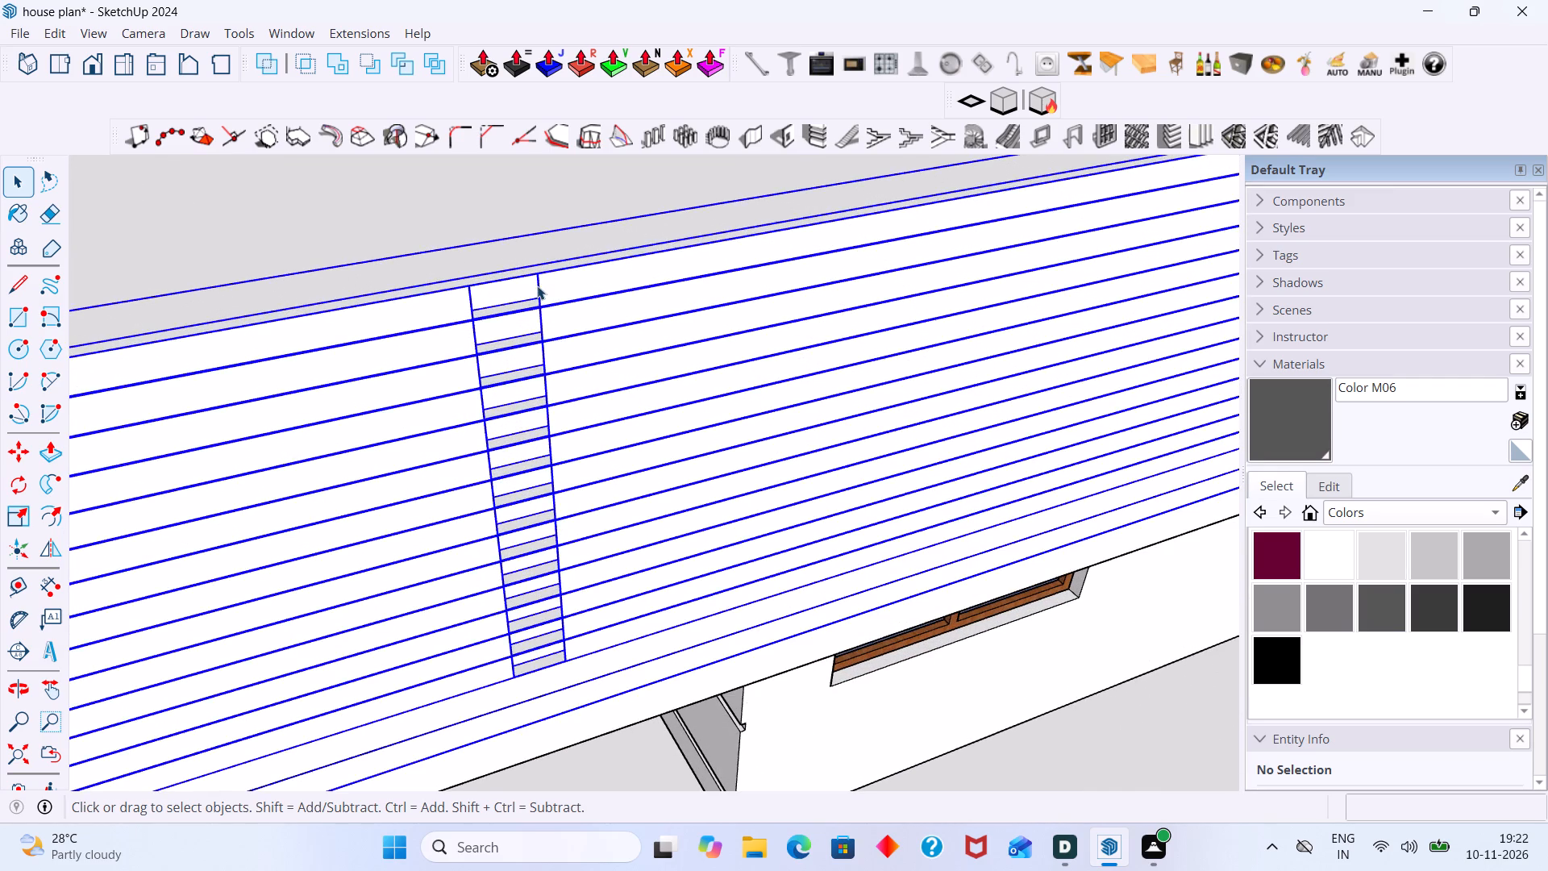
pyautogui.tripleClick(539, 290)
pyautogui.tripleClick(539, 291)
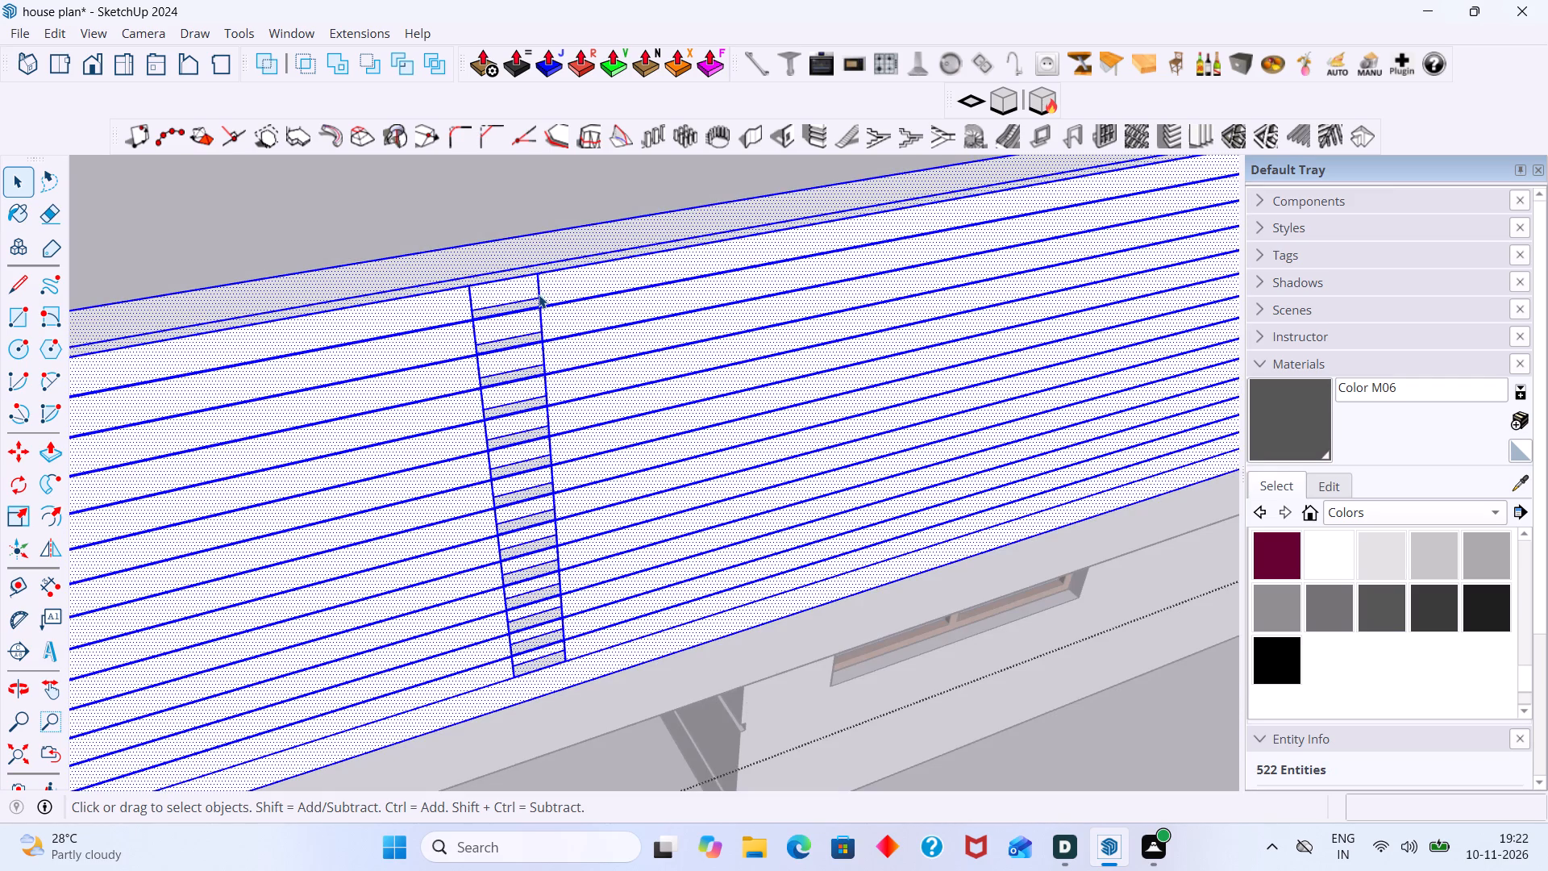
pyautogui.scroll(2, 543, 294)
pyautogui.click(543, 294)
pyautogui.click(538, 304)
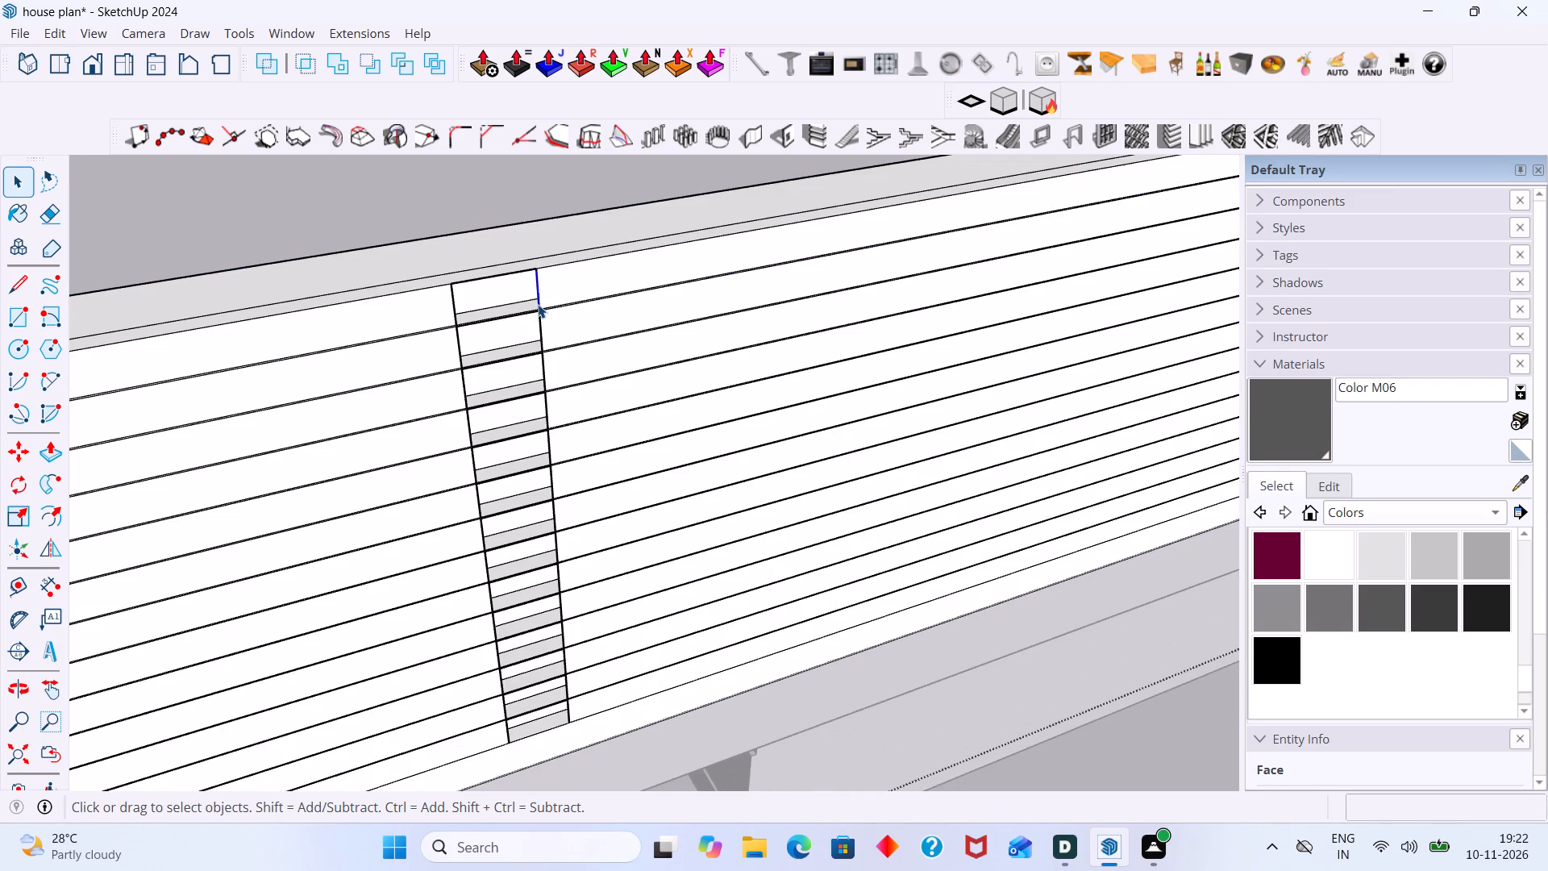
pyautogui.press('Delete')
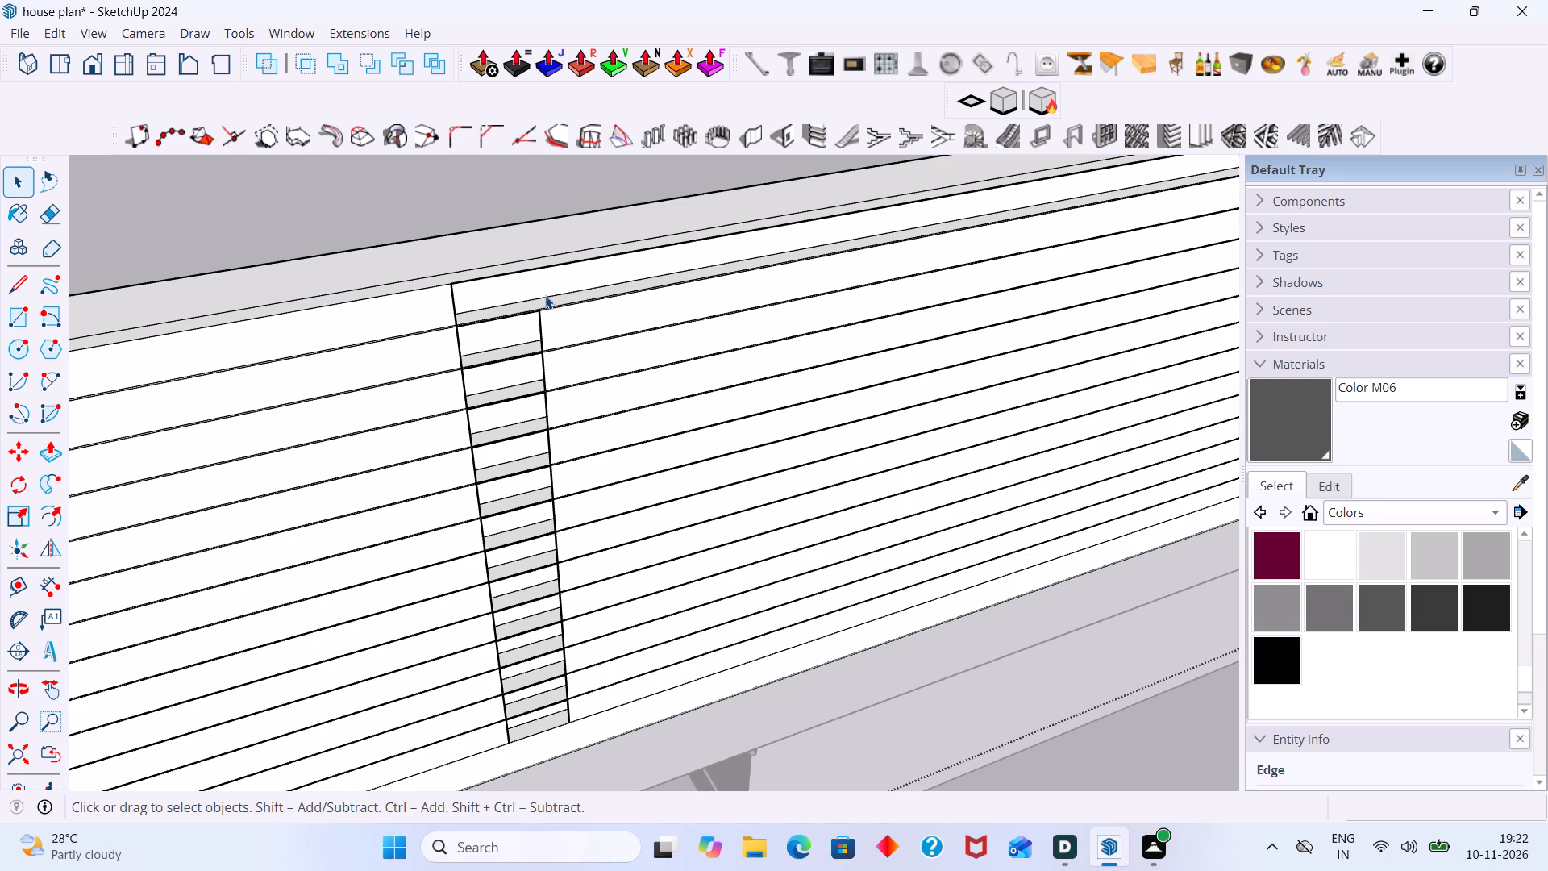
pyautogui.click(456, 311)
pyautogui.press('Delete')
pyautogui.click(460, 350)
pyautogui.press('Delete')
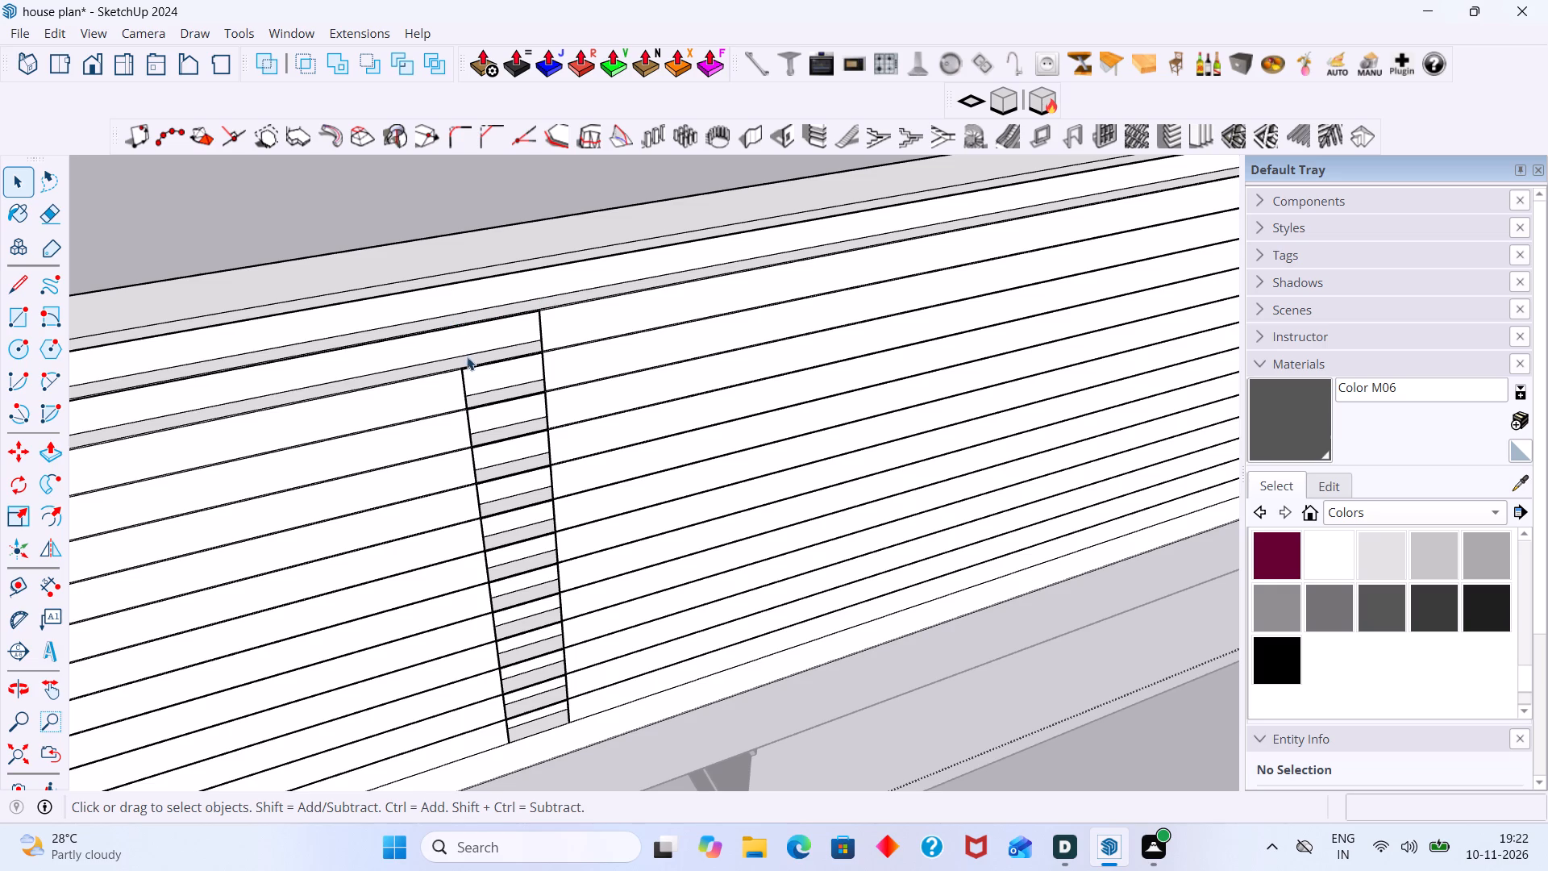
# Erase the ladder-shaped strip's second and third edges on the right side and third and fourth edges on the left side.
pyautogui.press('e')
pyautogui.moveTo(547, 338); pyautogui.dragTo(539, 337)
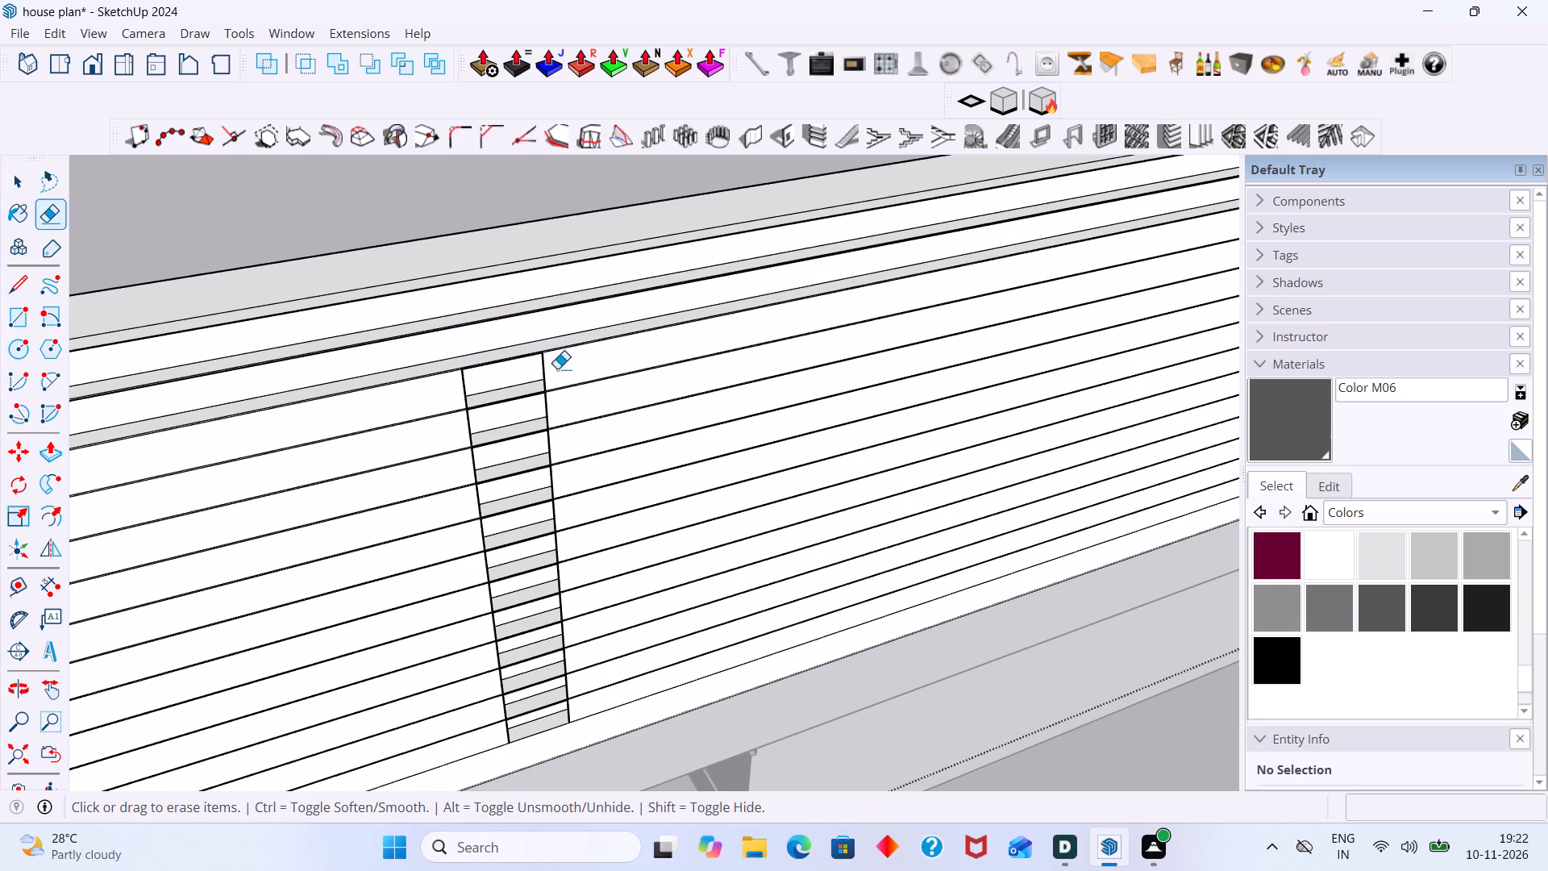
pyautogui.moveTo(557, 369); pyautogui.dragTo(461, 394)
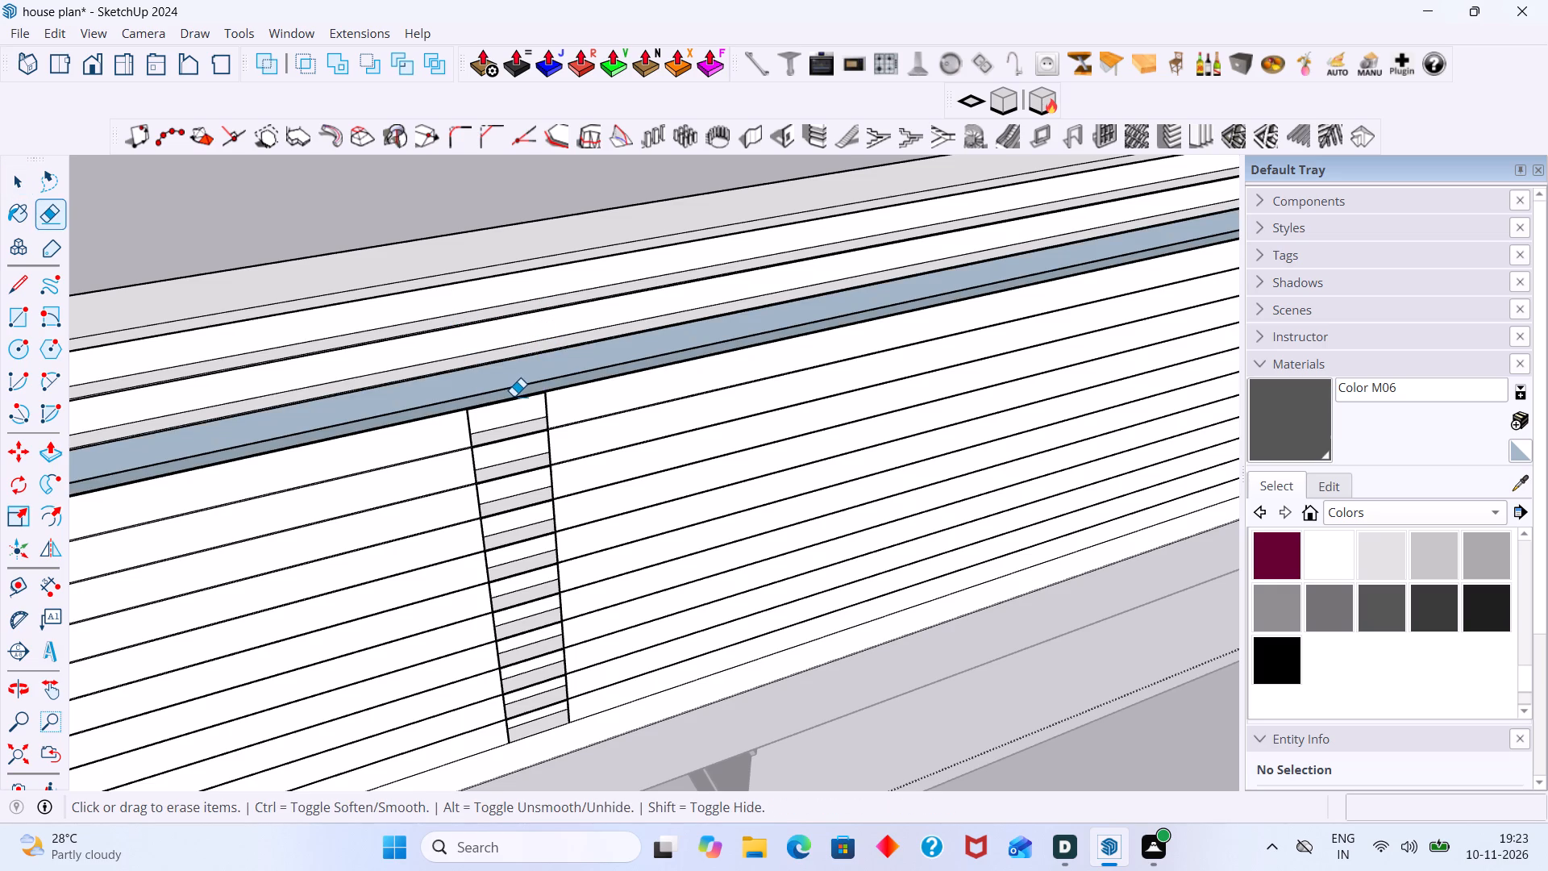
pyautogui.hotkey('ctrl', 'z')
pyautogui.click(544, 372)
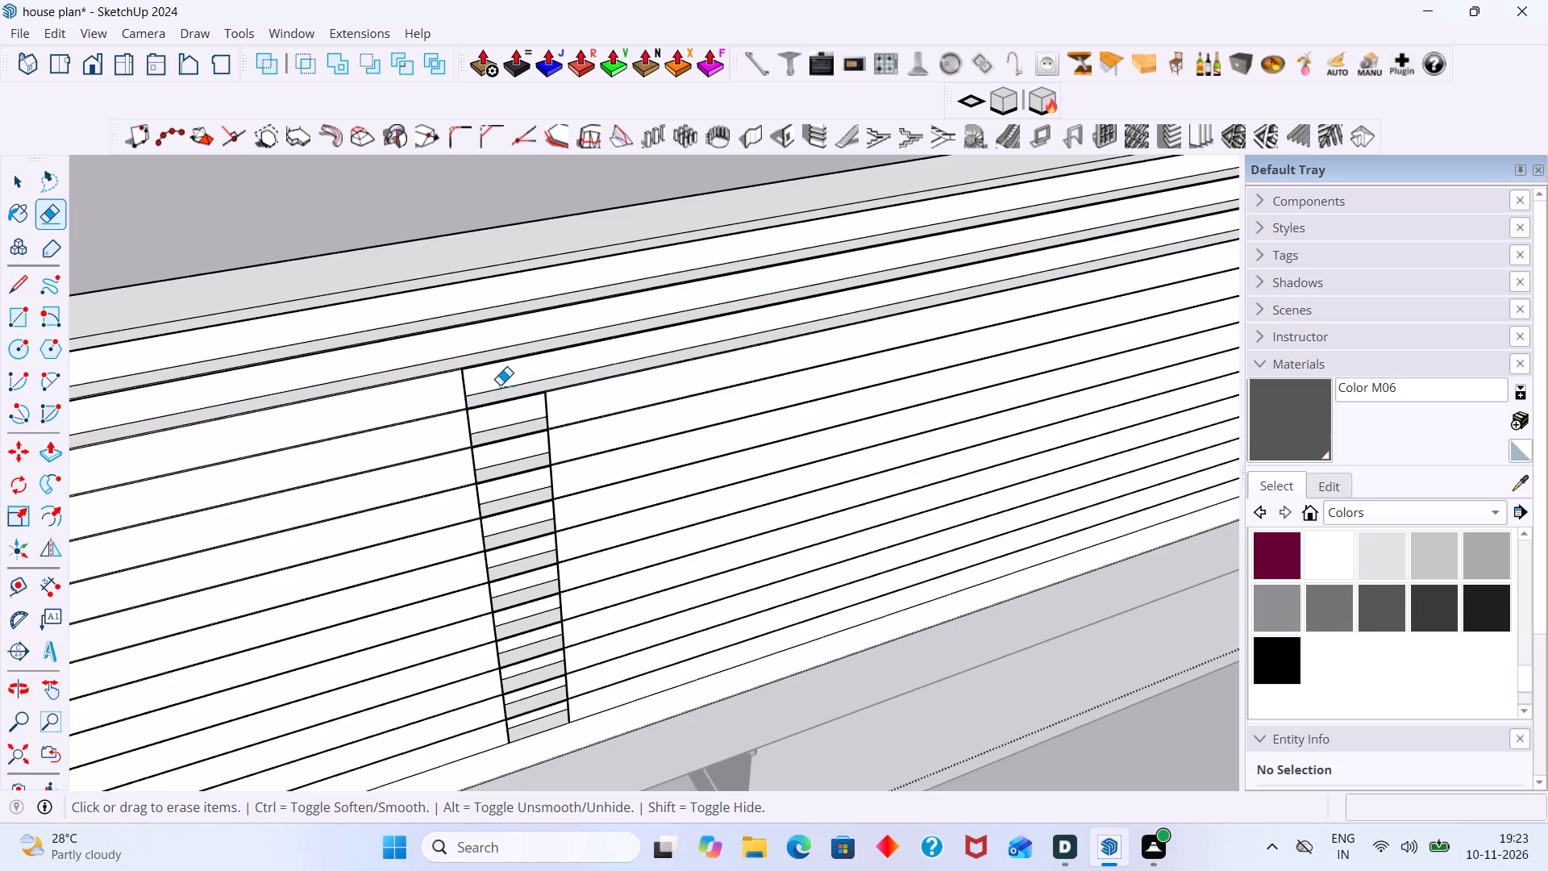
pyautogui.click(466, 394)
pyautogui.click(473, 430)
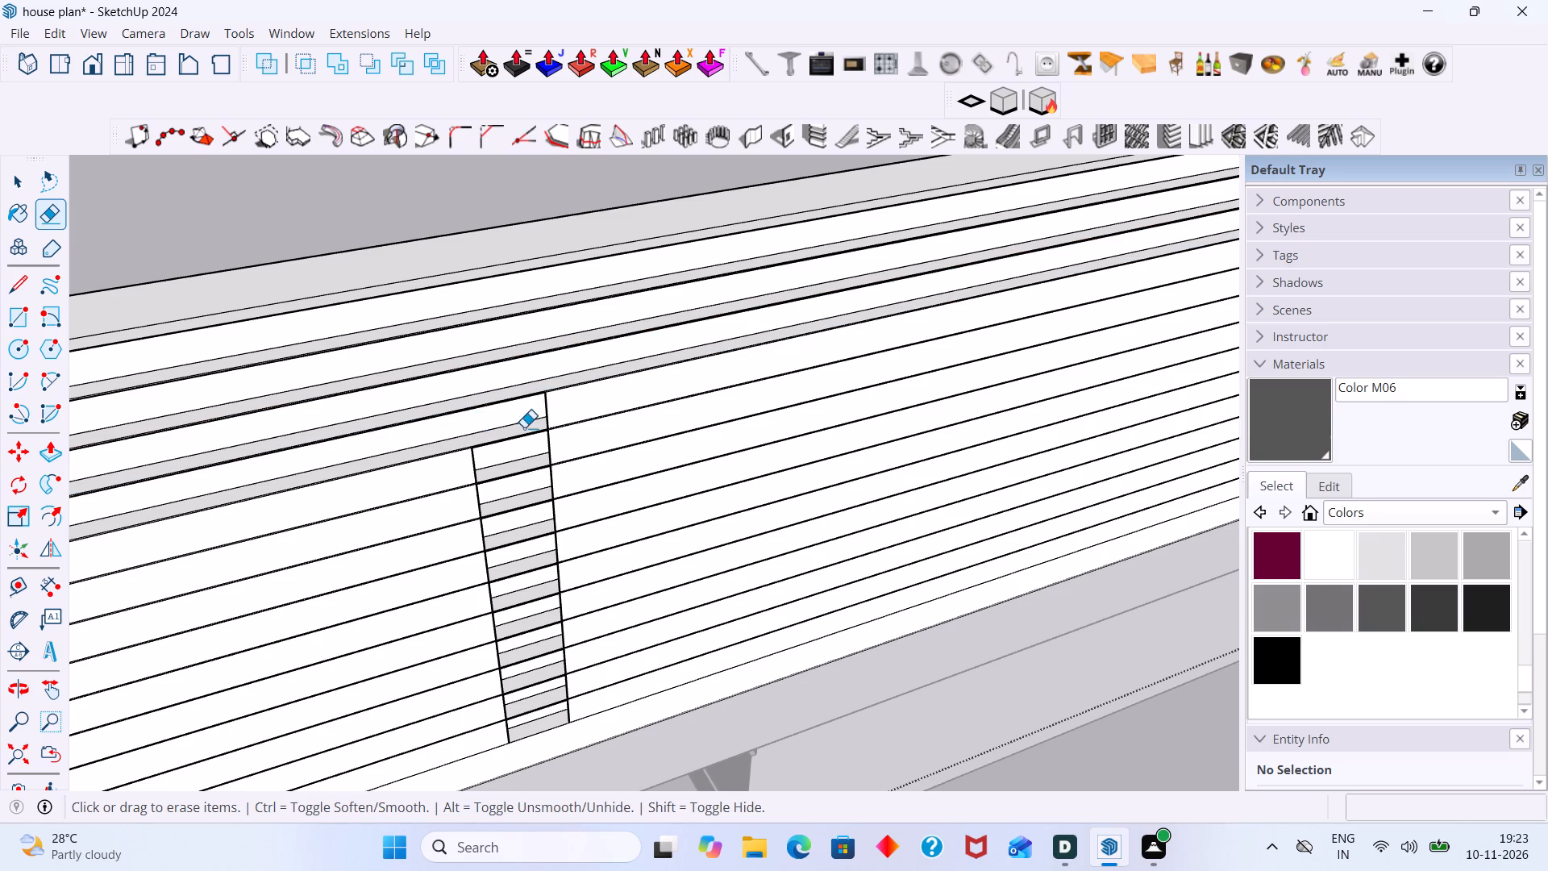
# Erase the fourth, fifth and sixth vertical edges down the right side of the ladder-shaped strip.
pyautogui.click(544, 415)
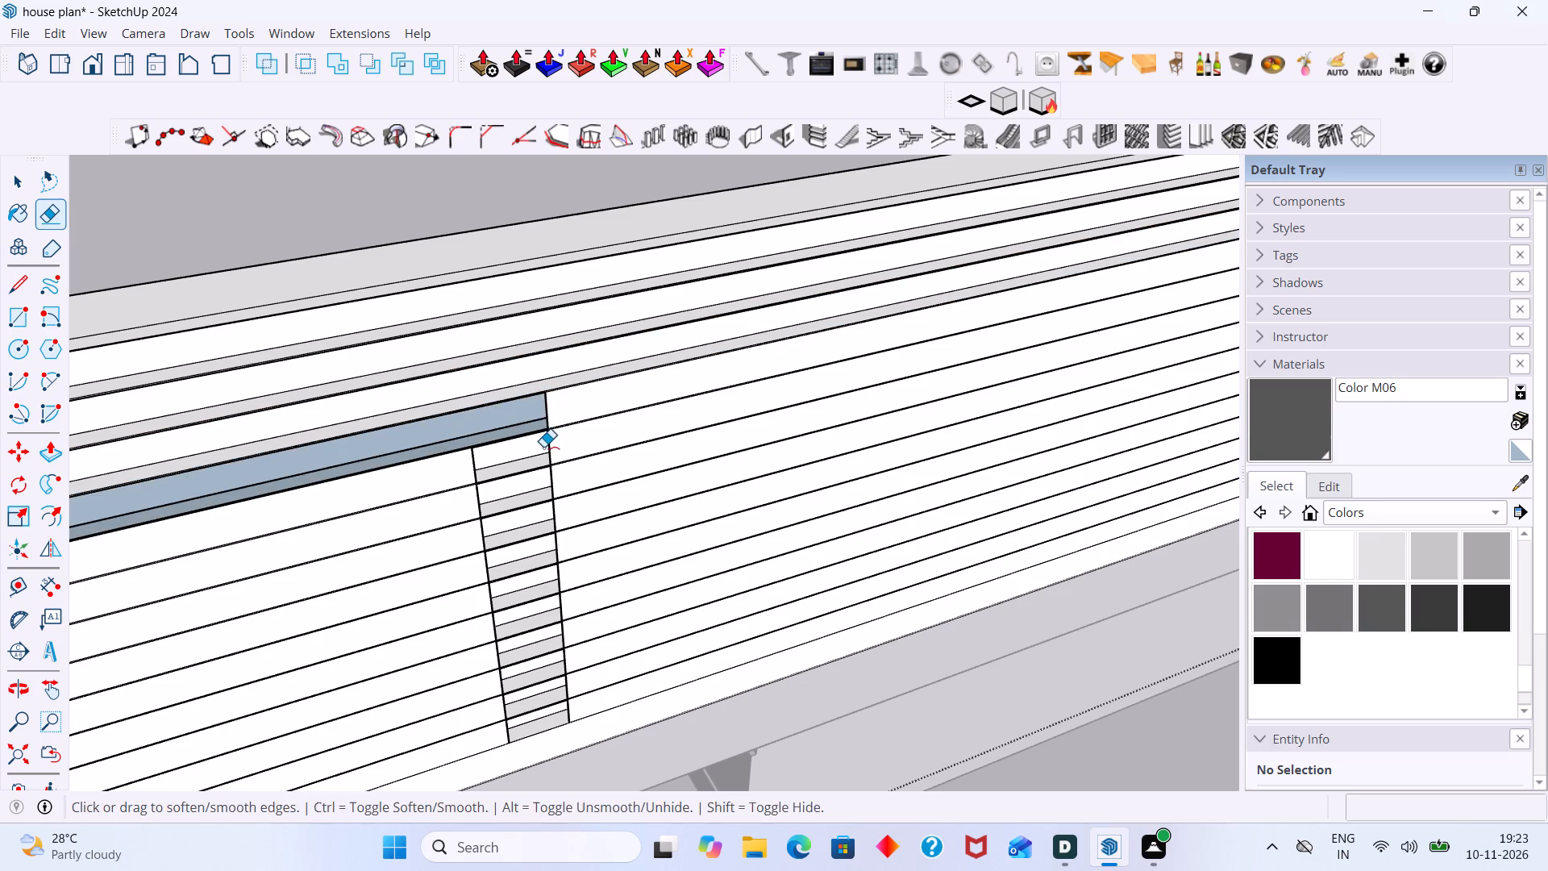
pyautogui.hotkey('ctrl', 'z')
pyautogui.scroll(2, 548, 394)
pyautogui.click(548, 417)
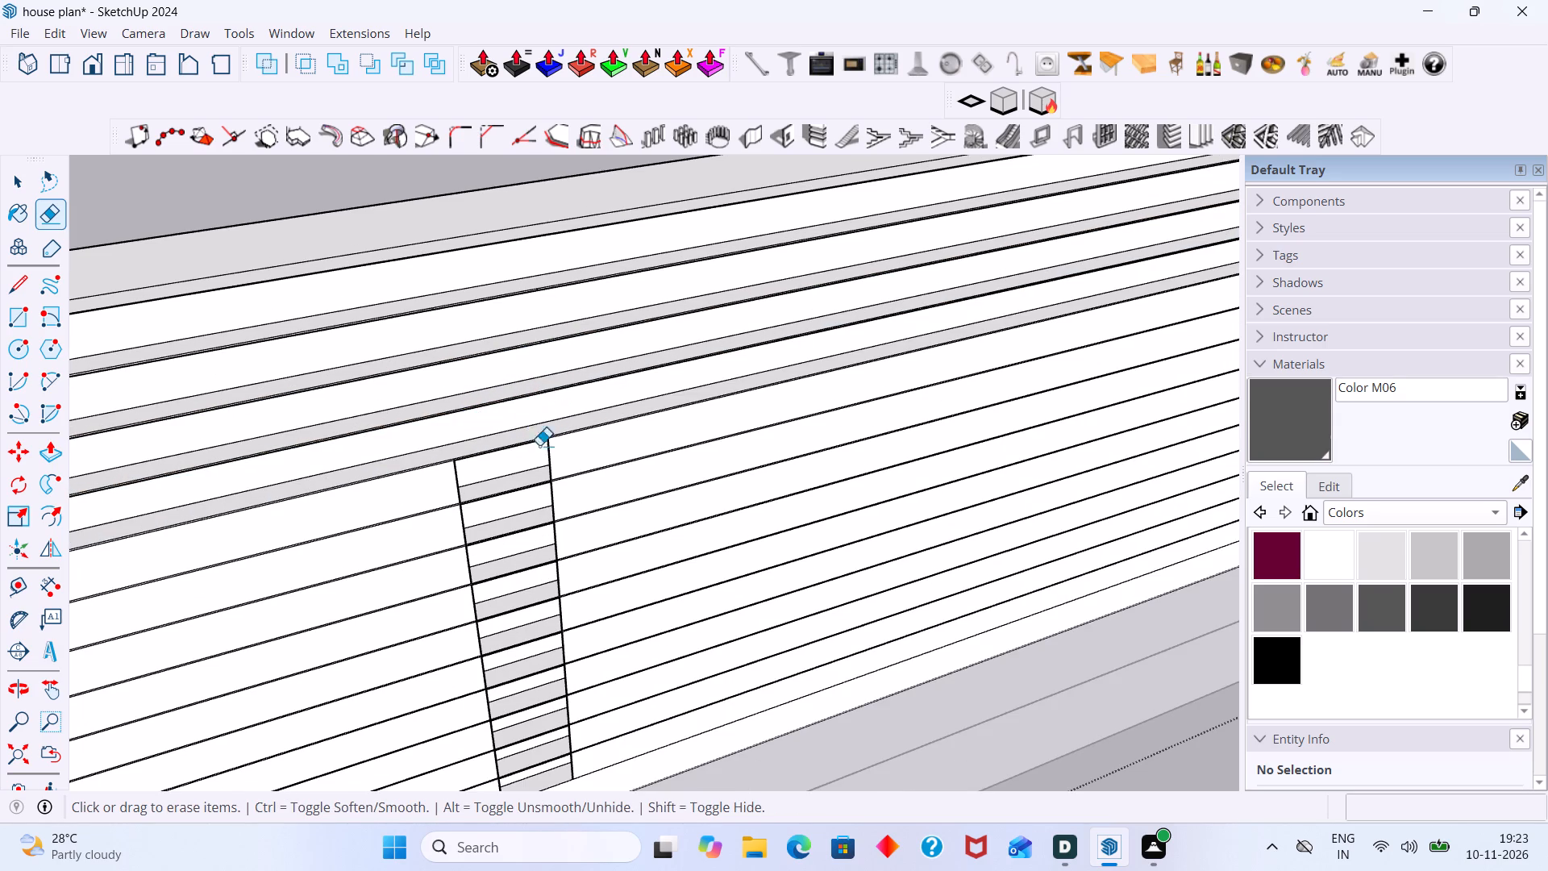
pyautogui.click(552, 467)
pyautogui.click(553, 508)
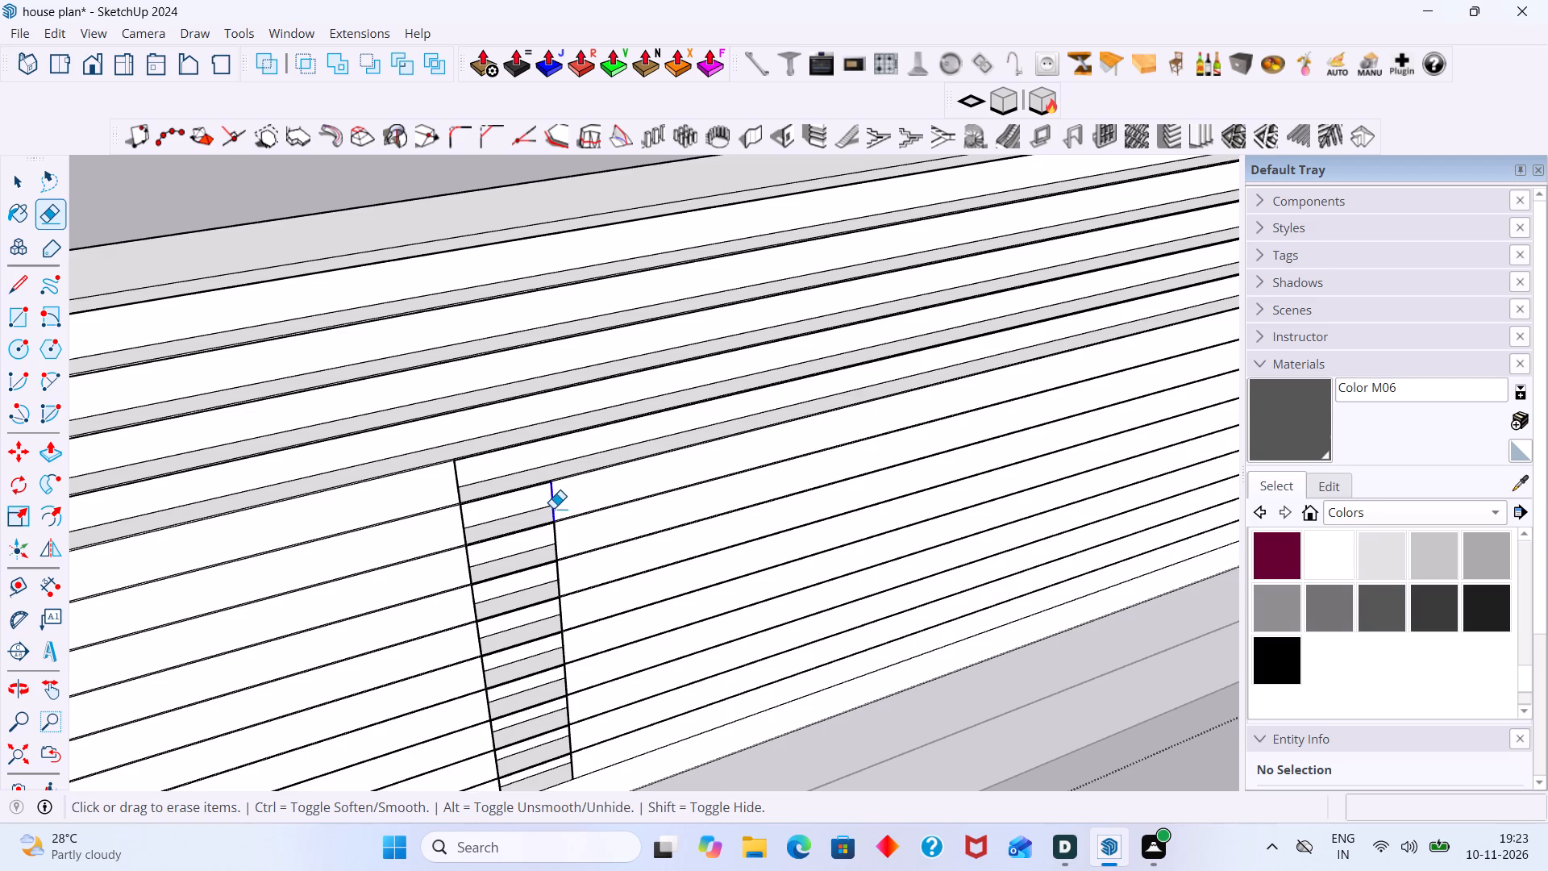
# Erase the next three vertical edges down the right side of the ladder-shaped strip.
pyautogui.scroll(-1, 550, 504)
pyautogui.moveTo(547, 501); pyautogui.dragTo(548, 369, button='middle')
pyautogui.scroll(6, 547, 418)
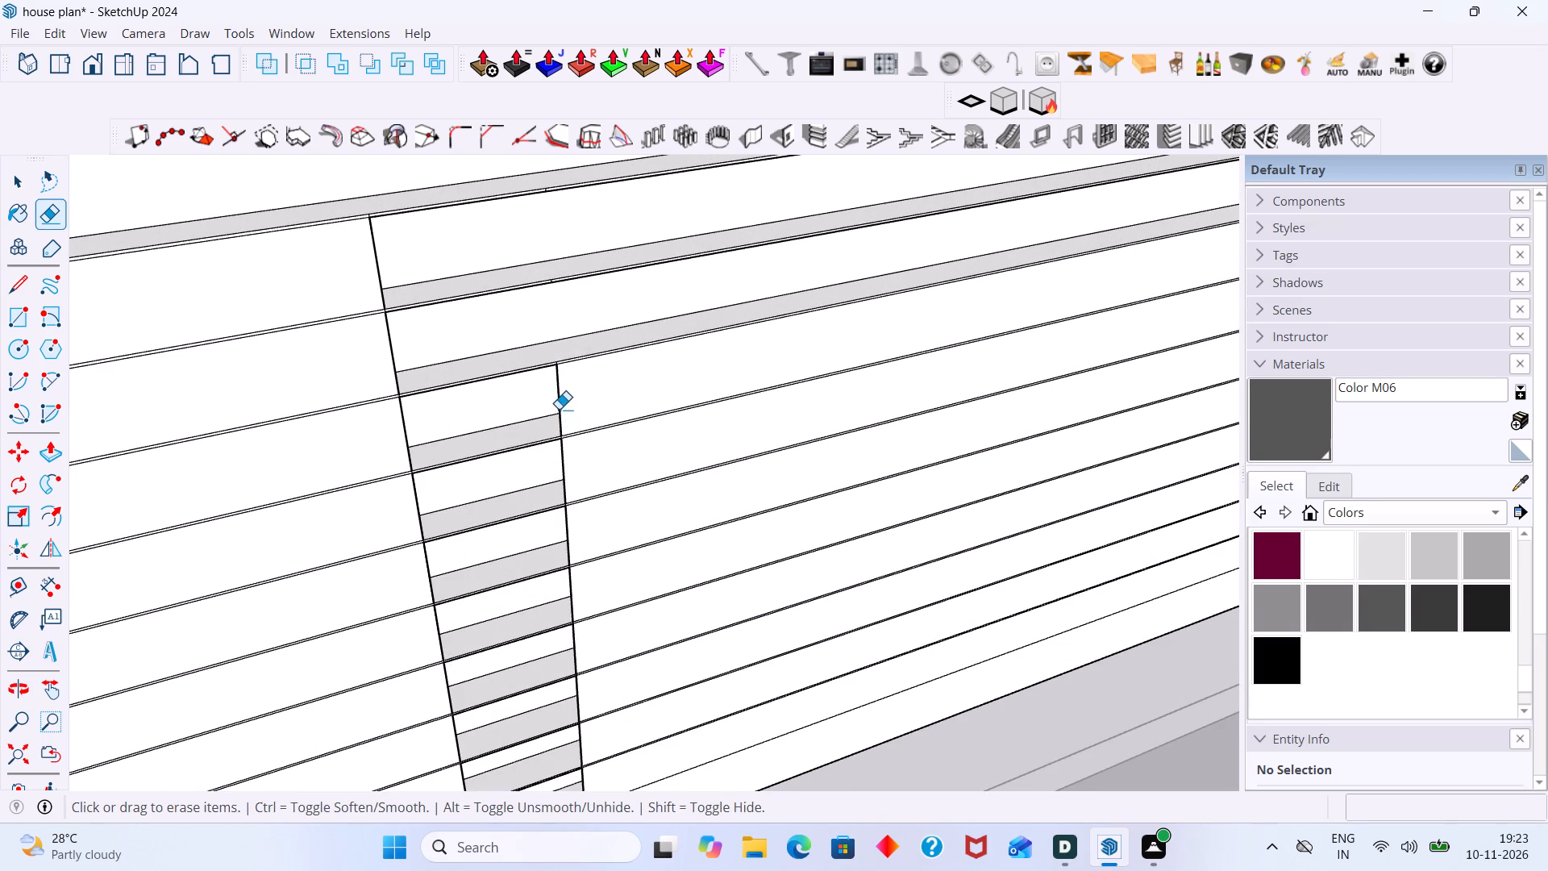
pyautogui.click(559, 410)
pyautogui.scroll(-2, 556, 410)
pyautogui.keyDown('shift'); pyautogui.moveTo(548, 410); pyautogui.dragTo(557, 298, button='middle'); pyautogui.keyUp('shift')
pyautogui.scroll(3, 625, 385)
pyautogui.click(552, 342)
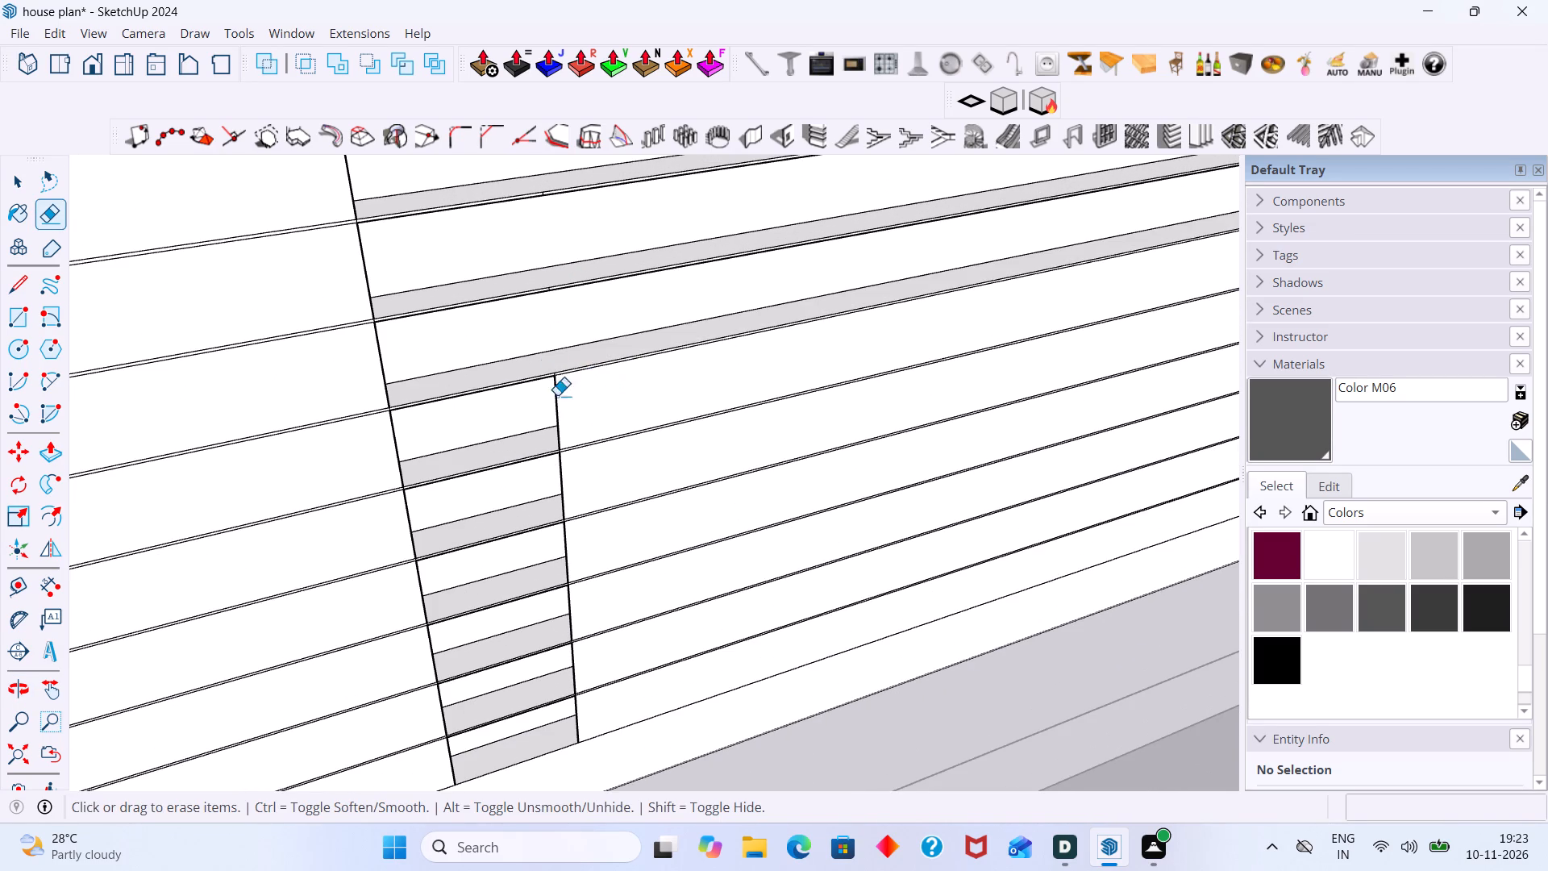
pyautogui.click(560, 415)
# Erase the remaining vertical edges on the strip's right side down to the lowest groove.
pyautogui.scroll(-3, 552, 430)
pyautogui.moveTo(549, 440); pyautogui.dragTo(548, 331, button='middle')
pyautogui.scroll(3, 555, 393)
pyautogui.click(575, 390)
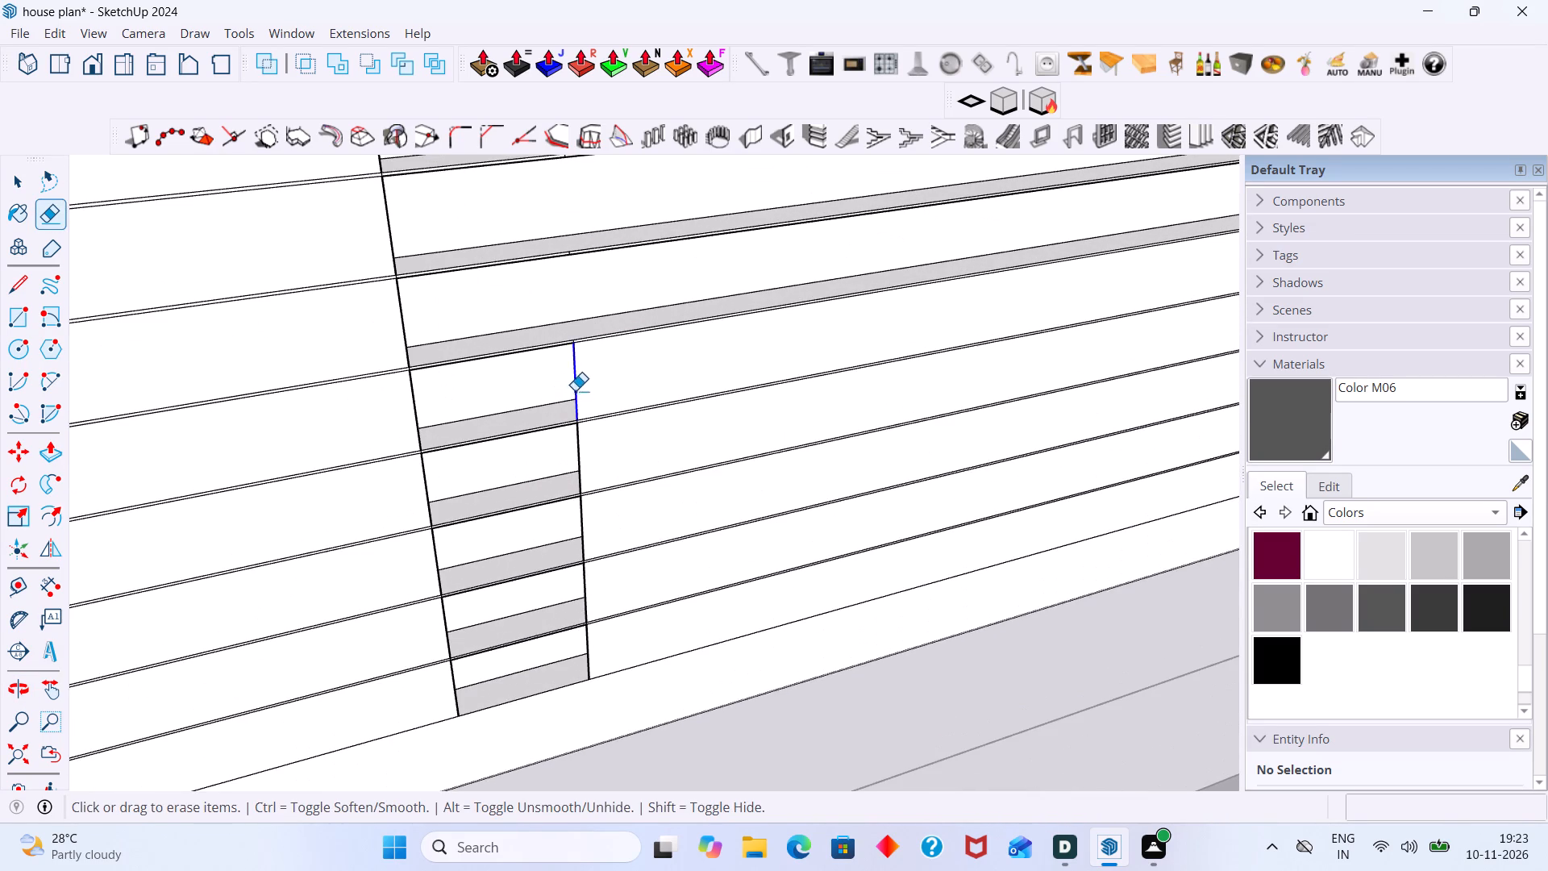
pyautogui.click(577, 476)
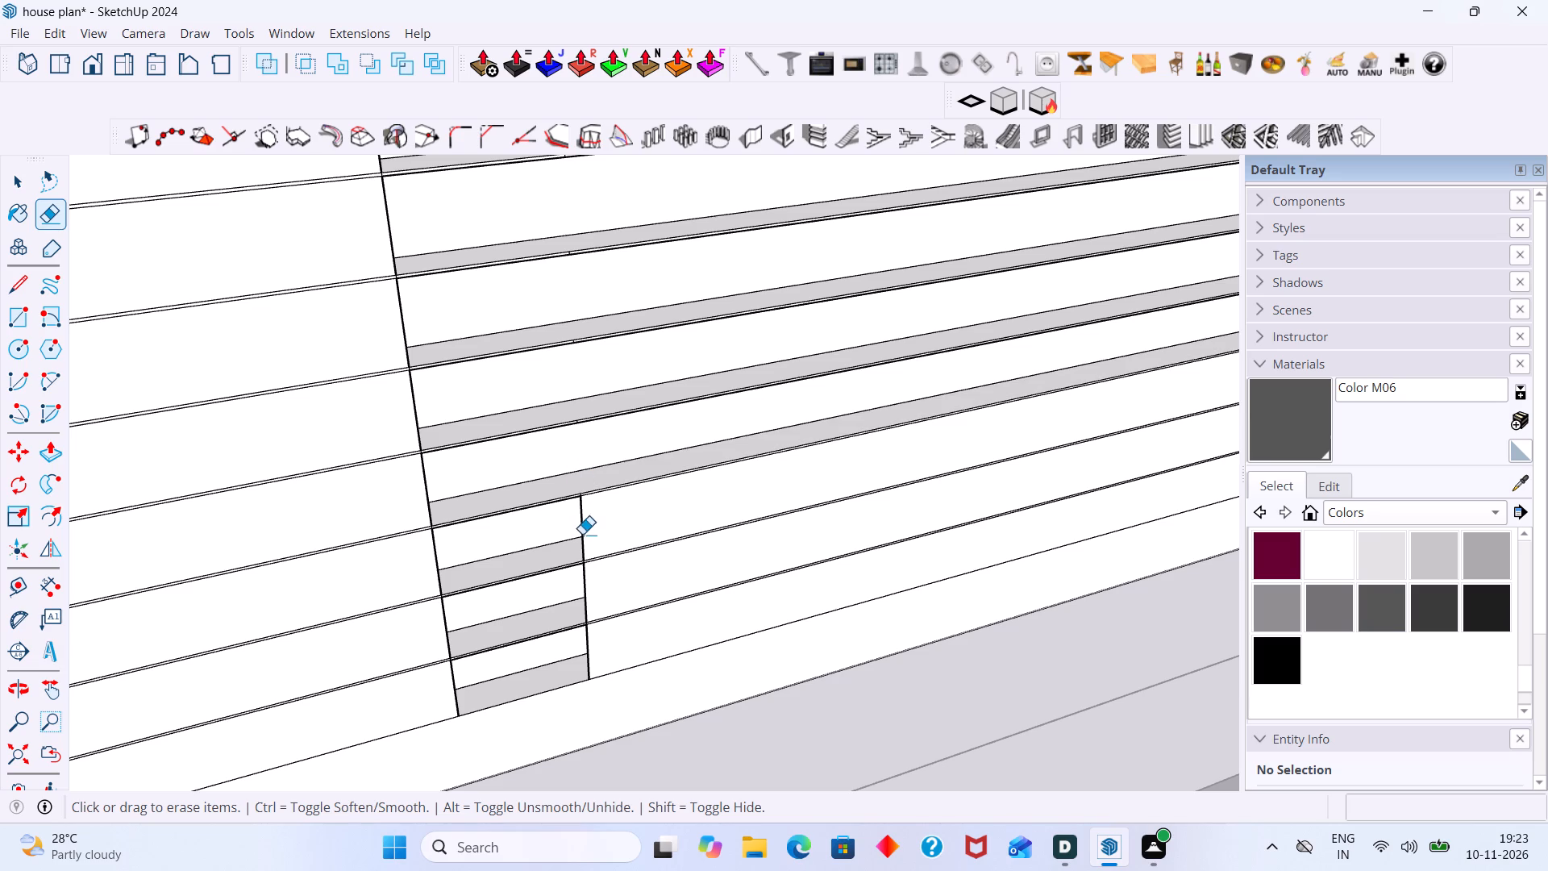
pyautogui.click(580, 535)
pyautogui.click(585, 600)
pyautogui.click(588, 644)
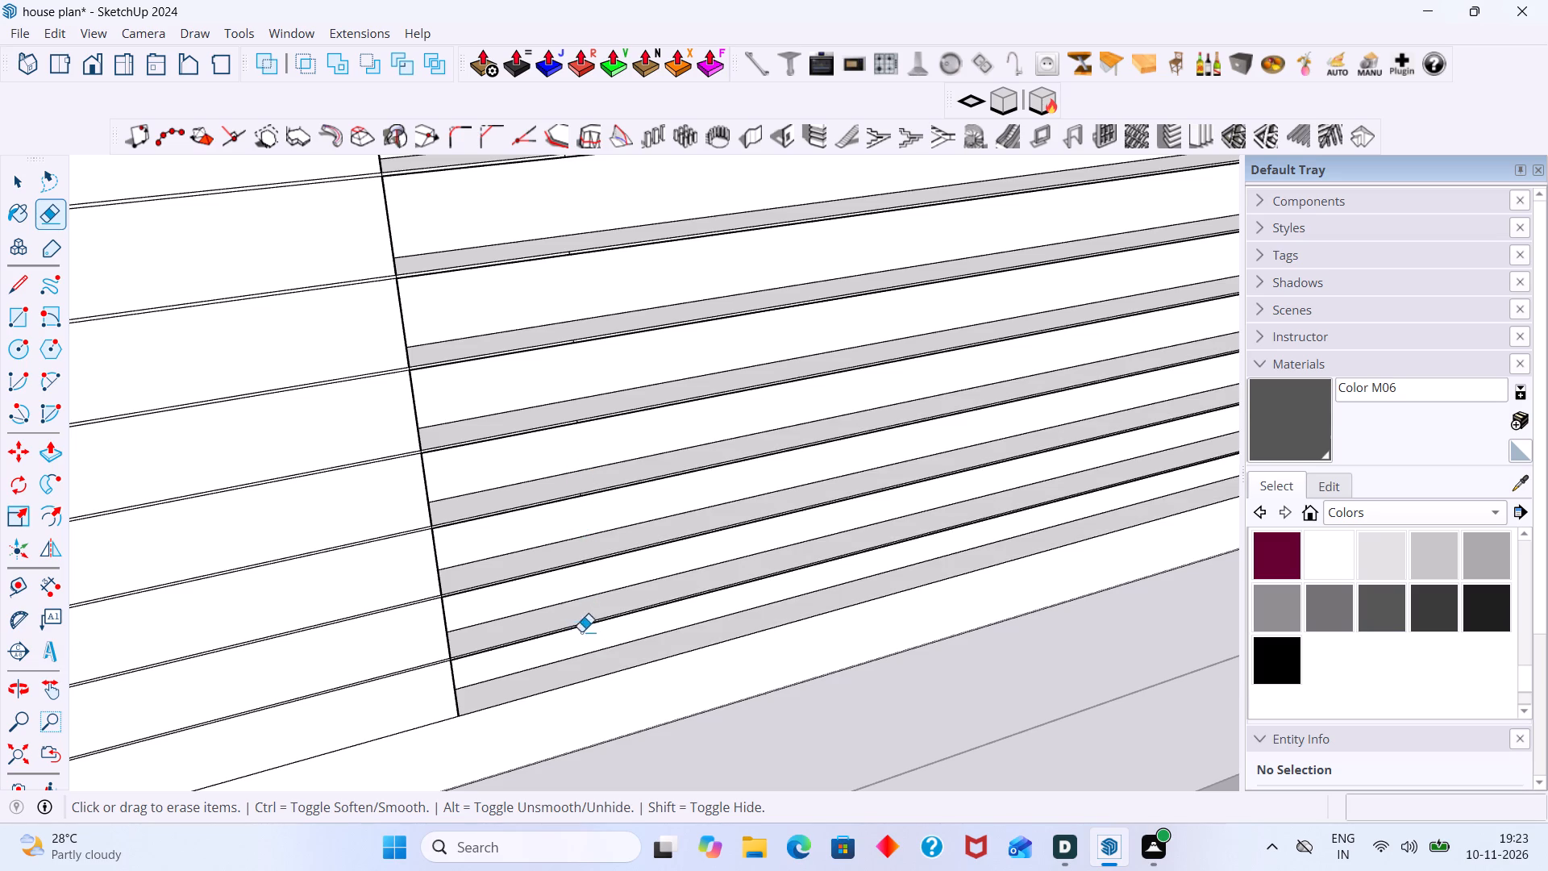
# Erase four vertical edges on the strip's left side, working upward from just above its lowest edge.
pyautogui.scroll(2, 451, 594)
pyautogui.click(448, 630)
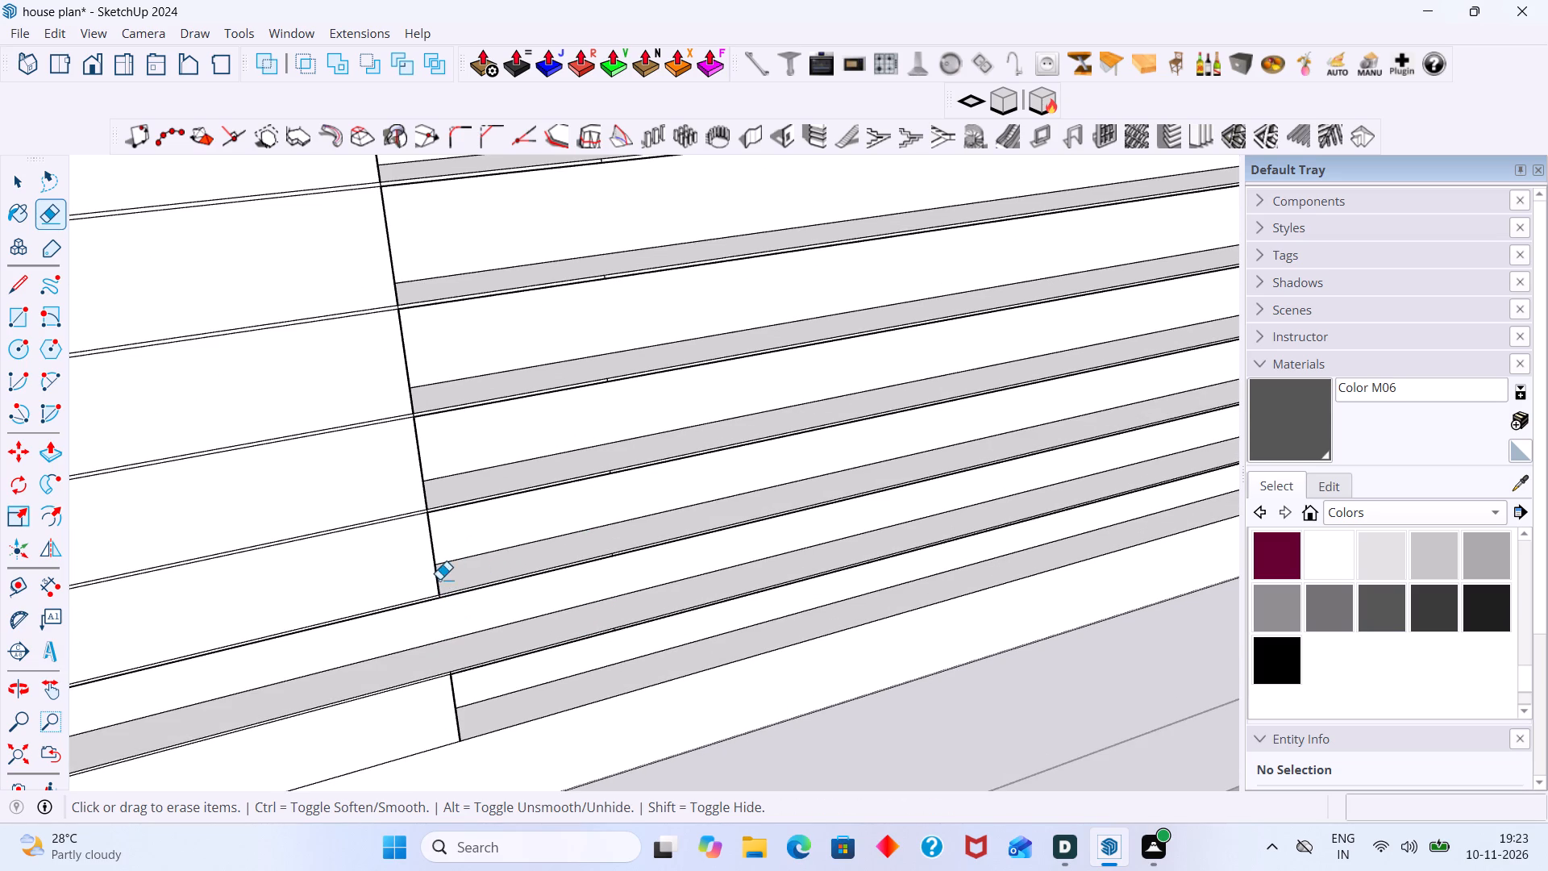
pyautogui.click(435, 572)
pyautogui.click(426, 478)
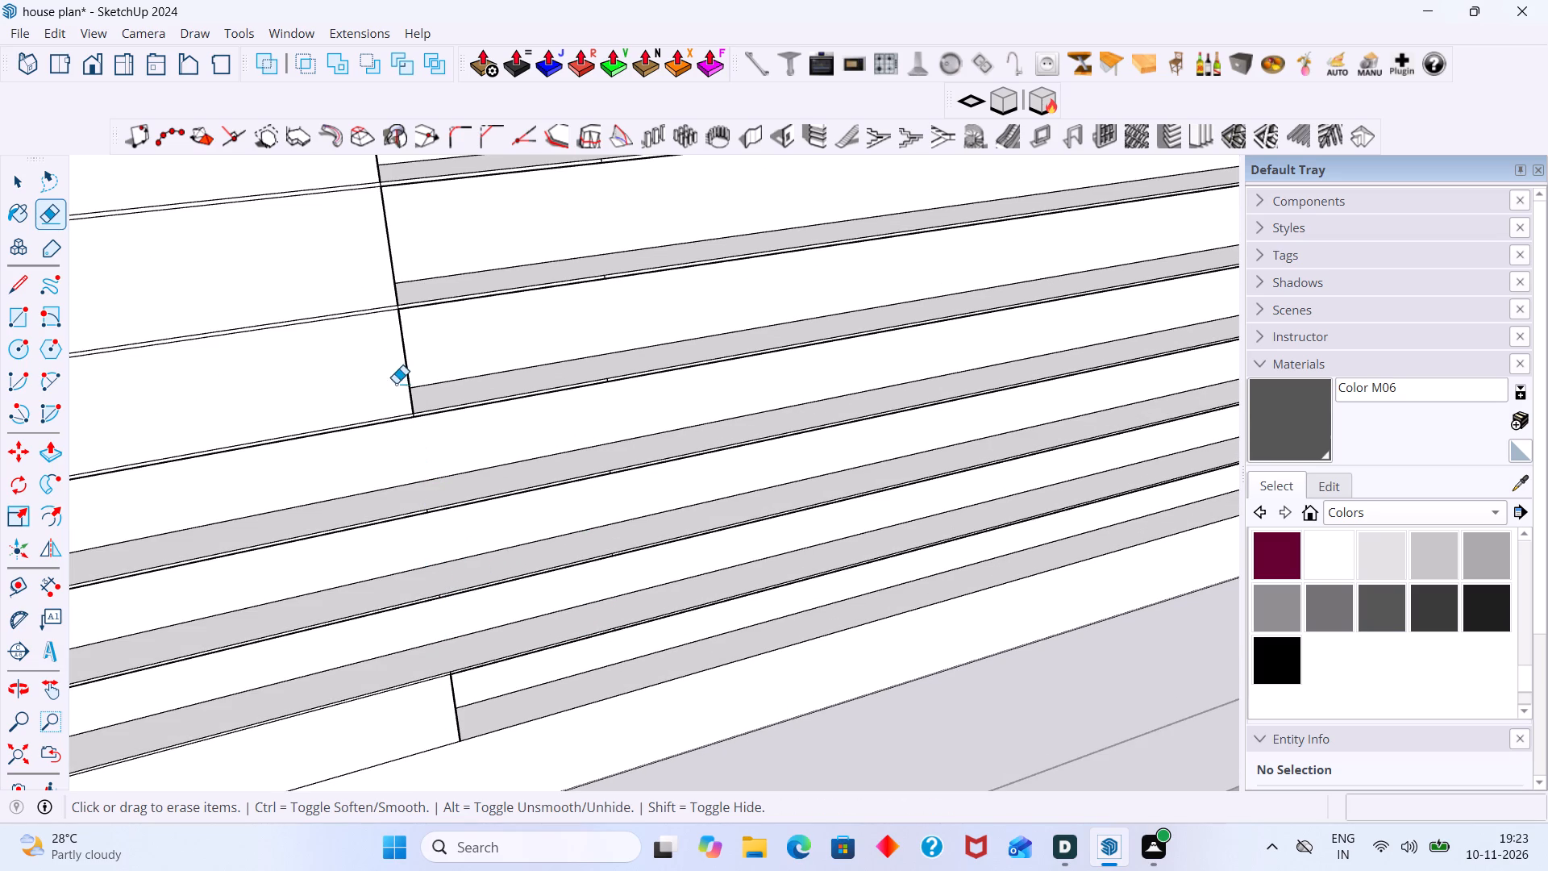
pyautogui.click(410, 372)
# Erase the rest of the left-side vertical edges upward to the grooves that are already continuous, leaving only the lowest edge.
pyautogui.scroll(-10, 414, 369)
pyautogui.moveTo(559, 359); pyautogui.dragTo(579, 436, button='middle')
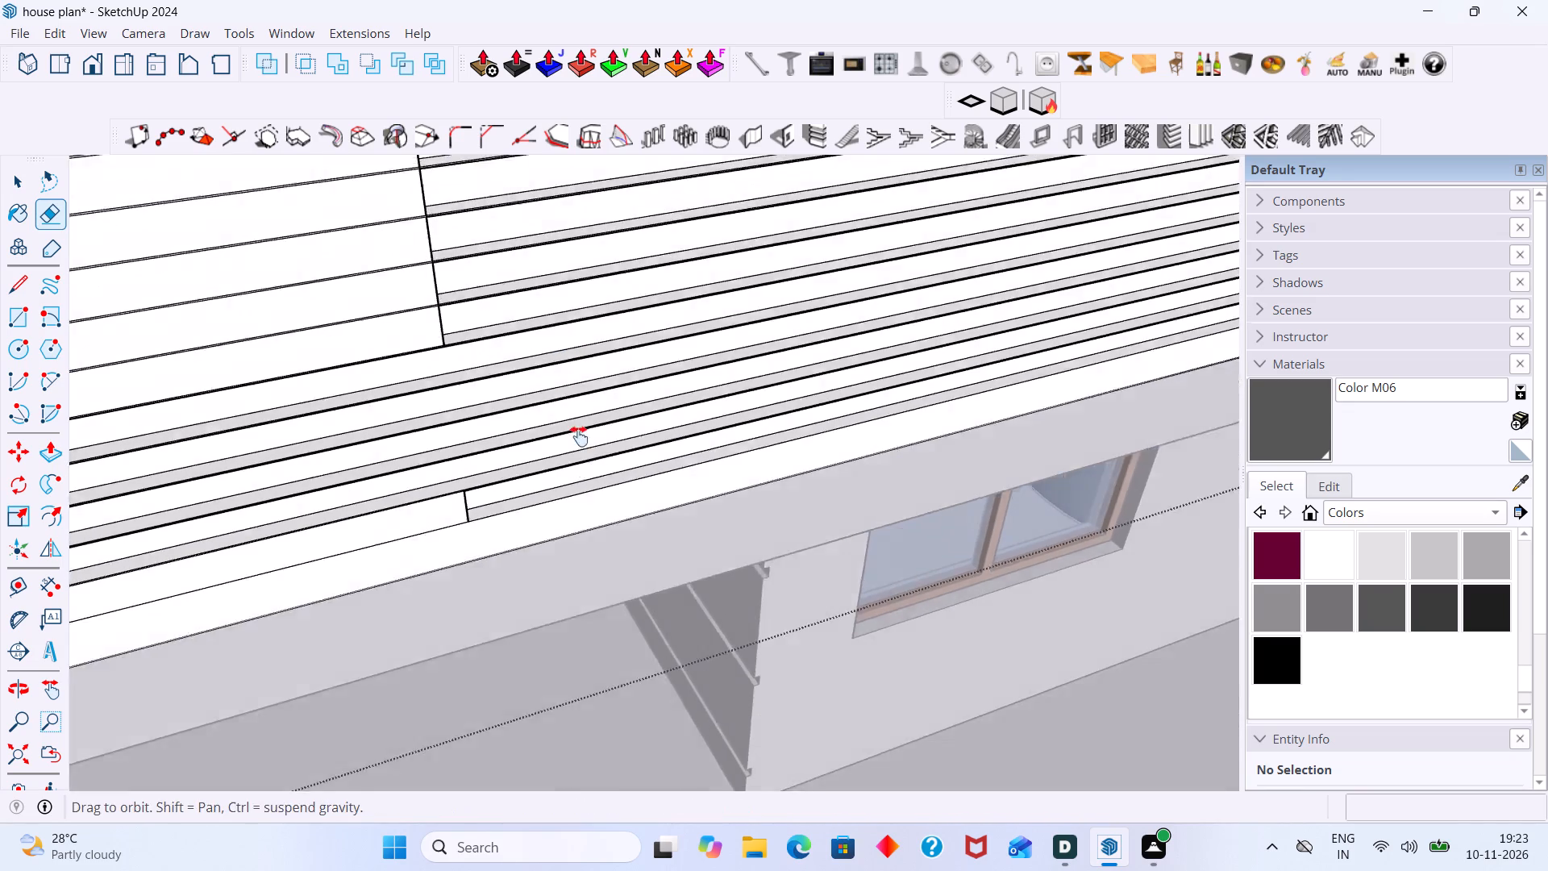
pyautogui.moveTo(579, 436); pyautogui.dragTo(597, 494, button='middle')
pyautogui.moveTo(589, 479); pyautogui.dragTo(516, 265, button='middle')
pyautogui.scroll(-8, 580, 284)
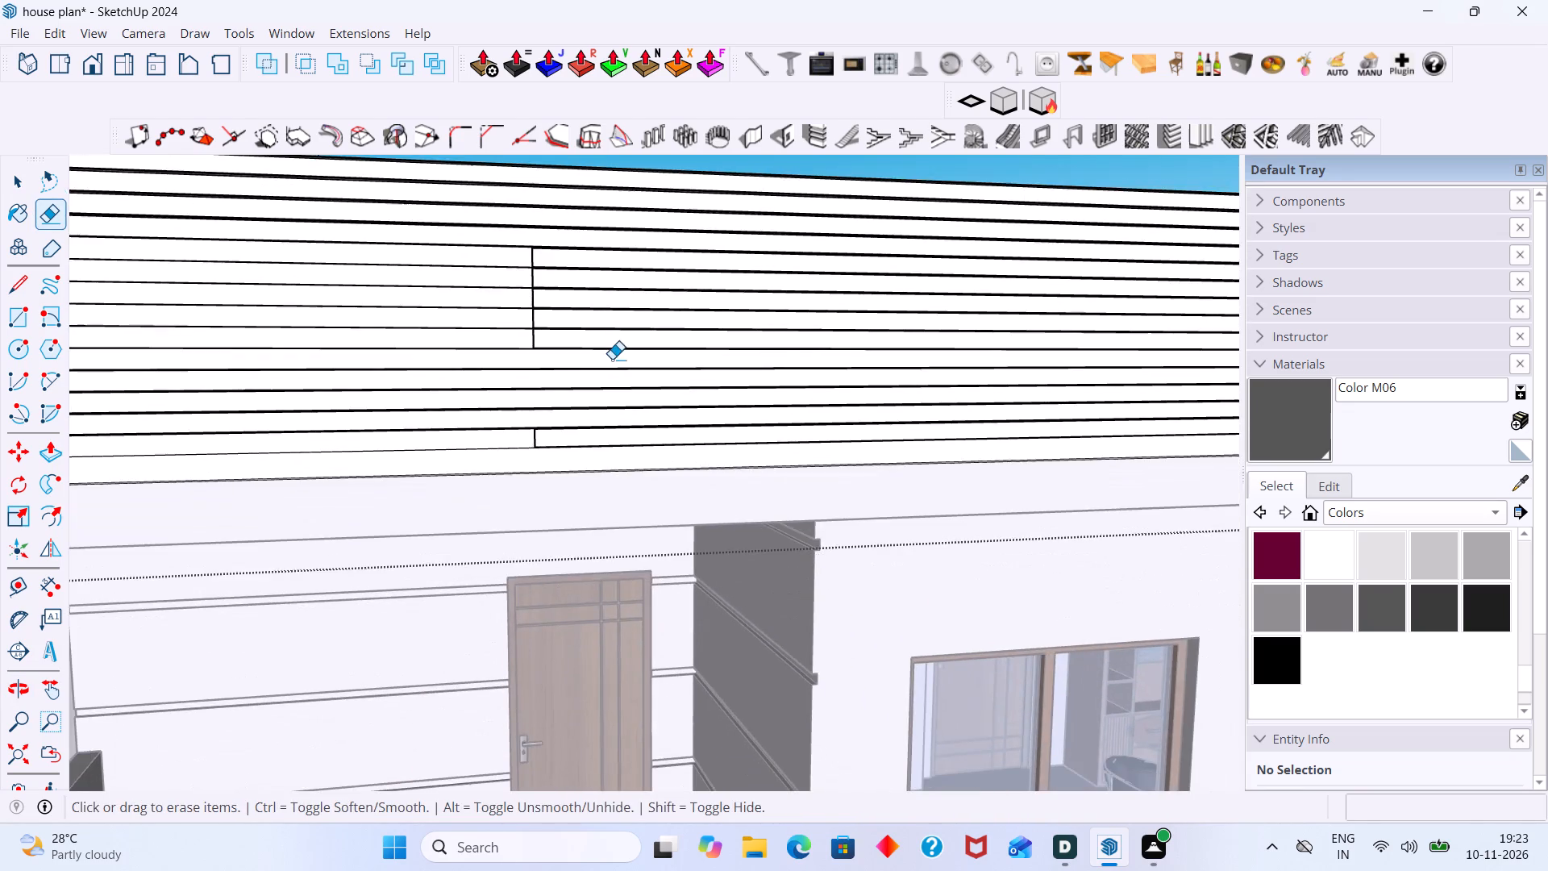
pyautogui.moveTo(610, 360); pyautogui.dragTo(479, 418, button='middle')
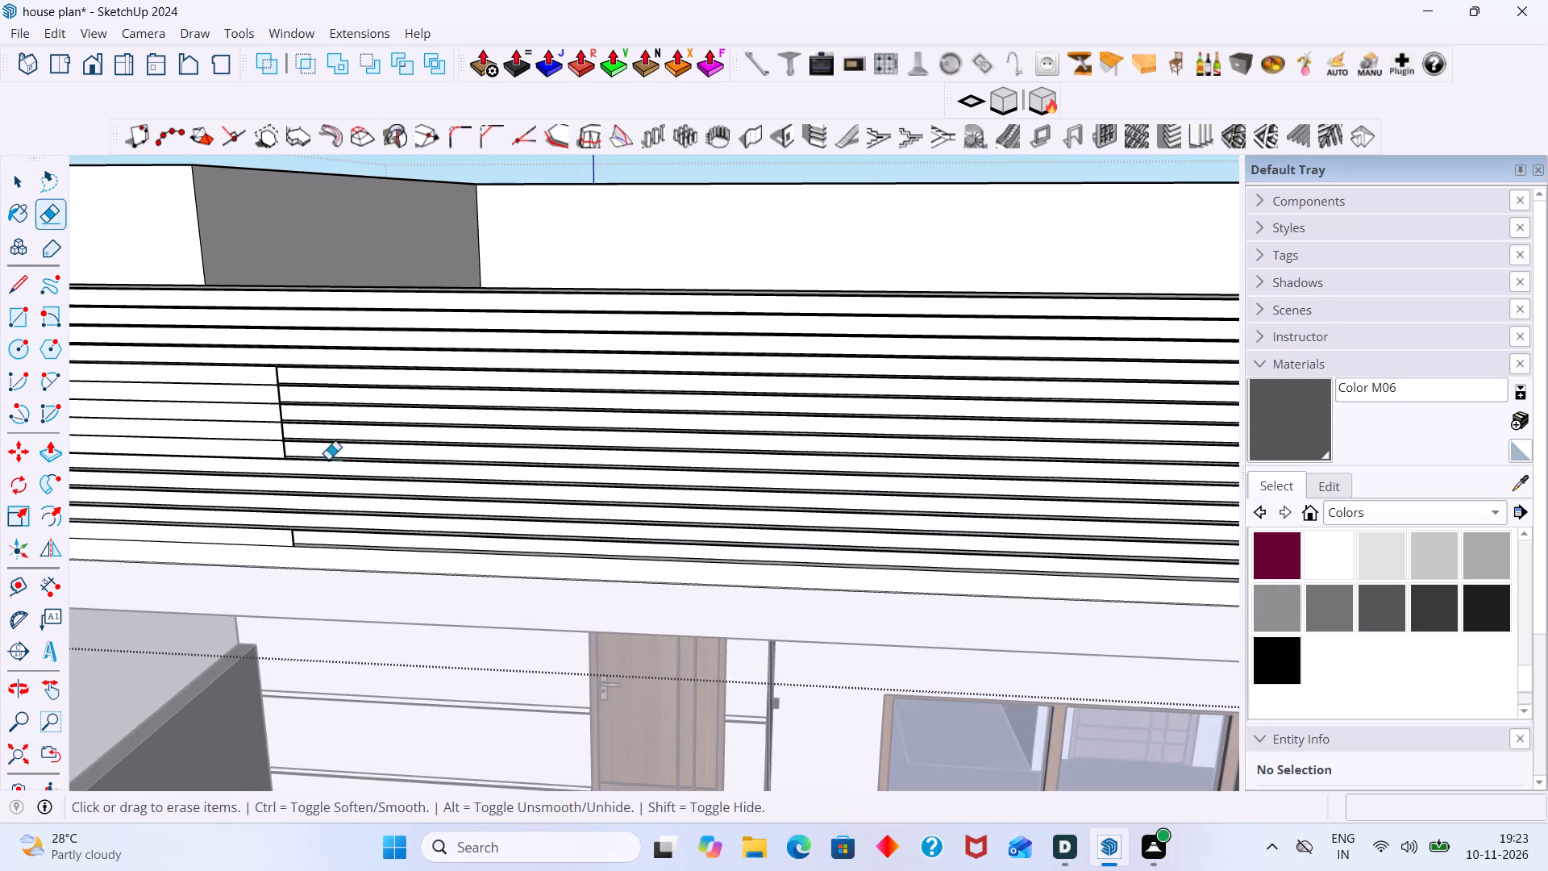
pyautogui.scroll(14, 307, 461)
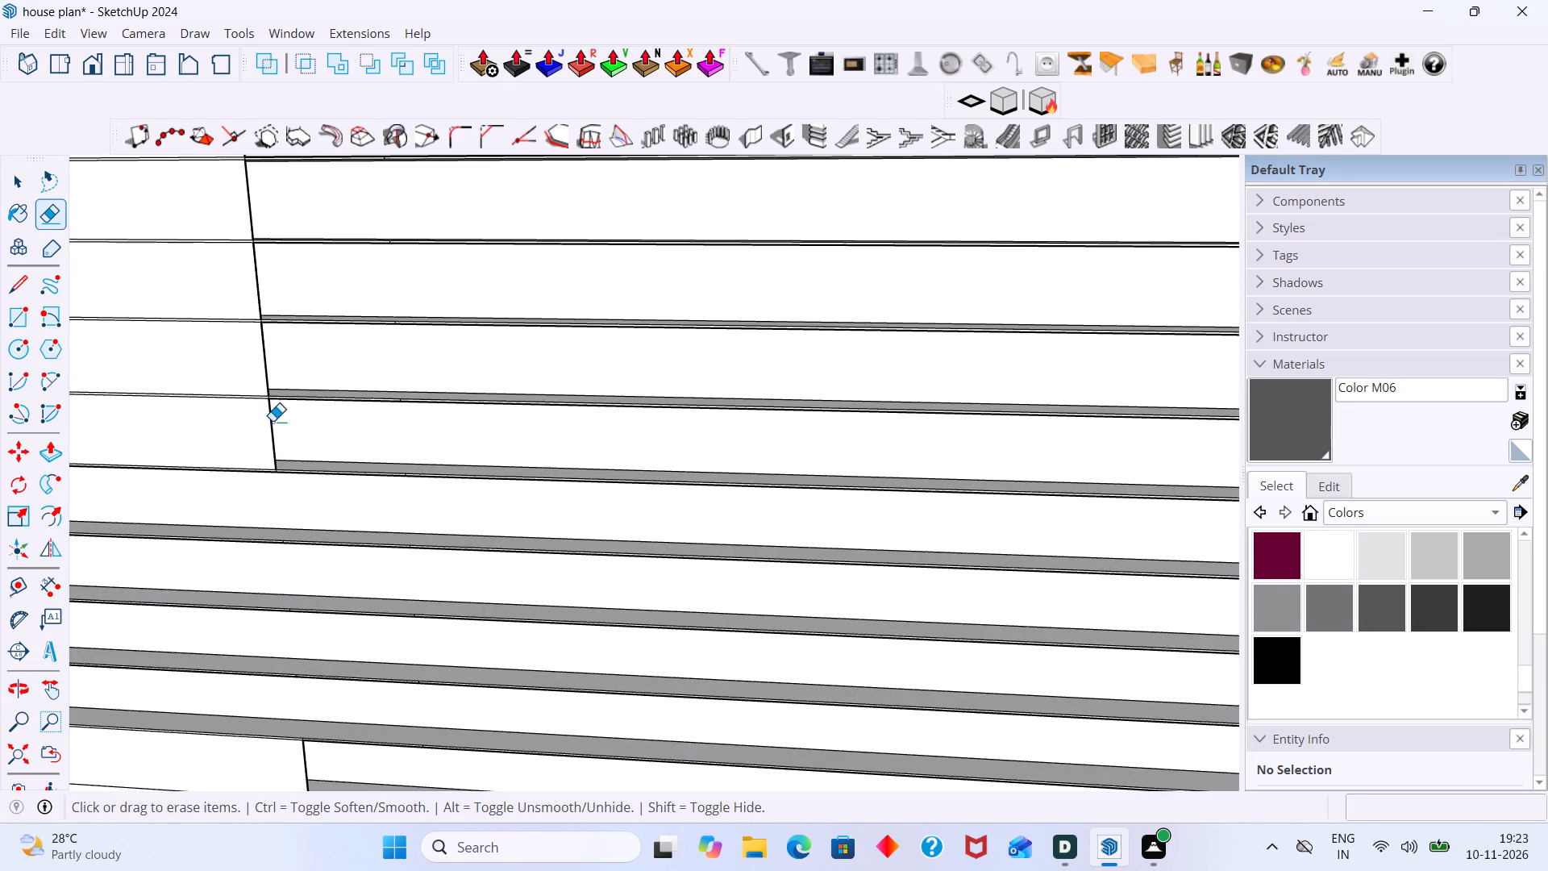
pyautogui.click(273, 421)
pyautogui.click(266, 368)
pyautogui.click(258, 294)
pyautogui.scroll(-2, 265, 290)
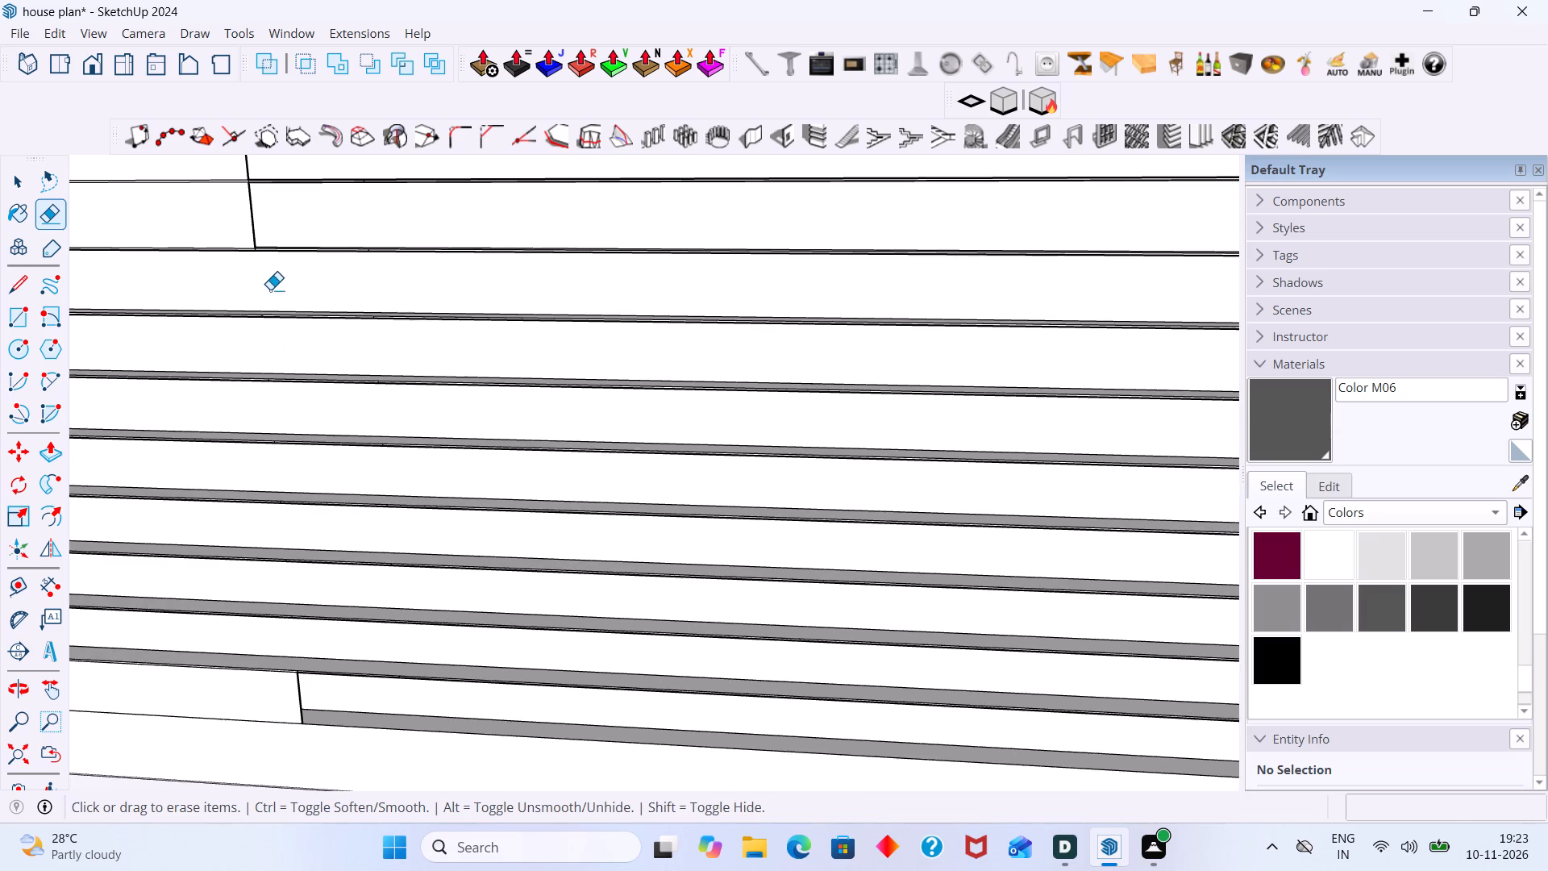
pyautogui.keyDown('shift'); pyautogui.moveTo(273, 298); pyautogui.dragTo(358, 533, button='middle'); pyautogui.keyUp('shift')
pyautogui.click(341, 479)
pyautogui.click(340, 411)
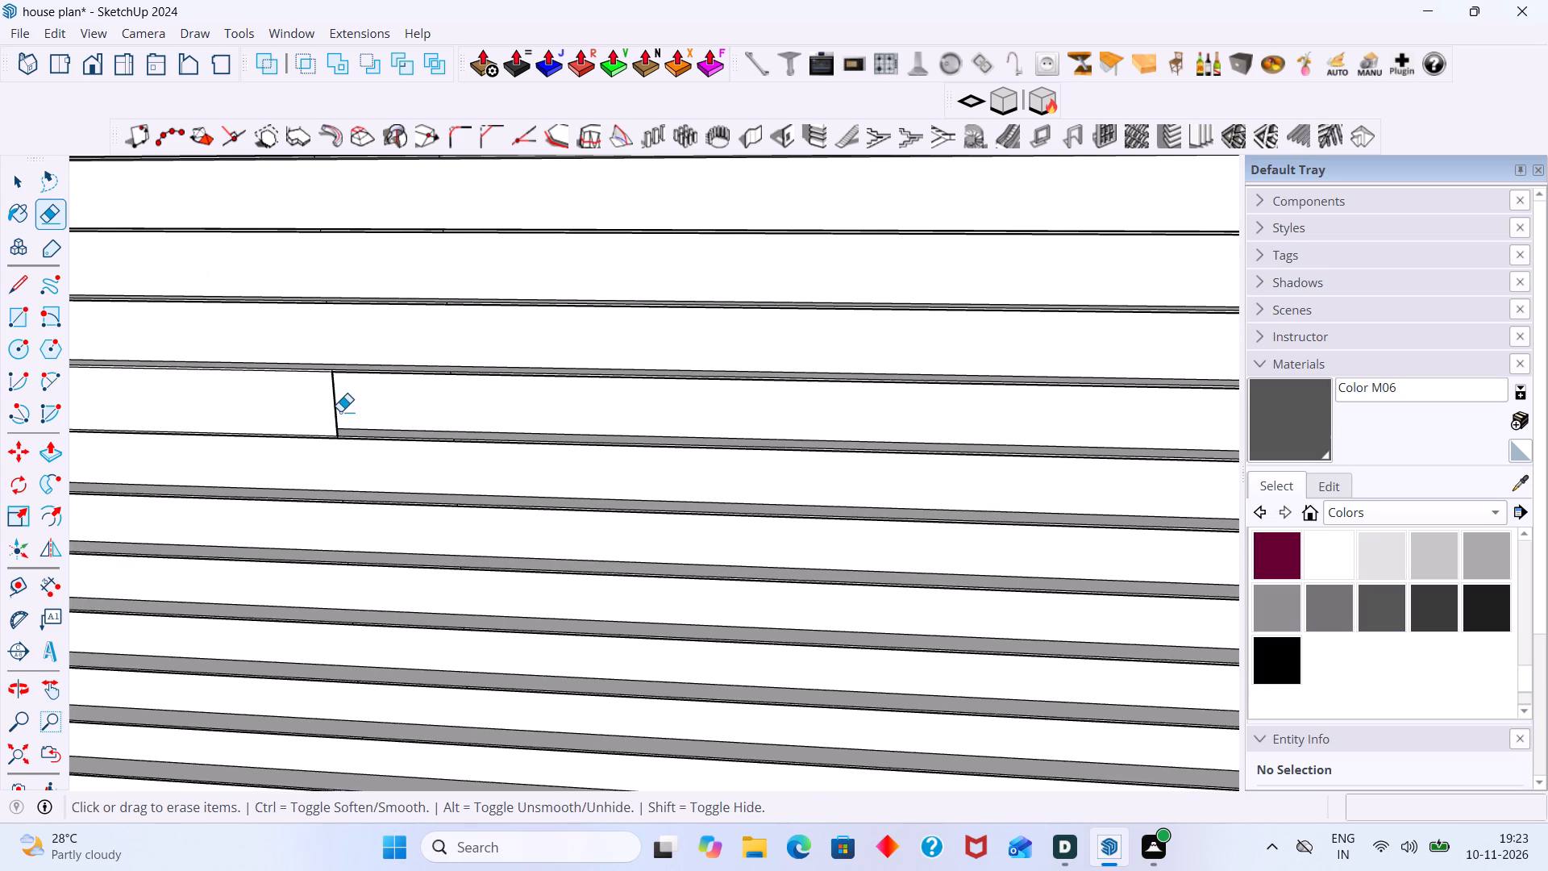
pyautogui.click(337, 411)
# Stop erasing and close the grooved balcony wall group.
pyautogui.scroll(-8, 337, 410)
pyautogui.moveTo(329, 433); pyautogui.dragTo(464, 435, button='middle')
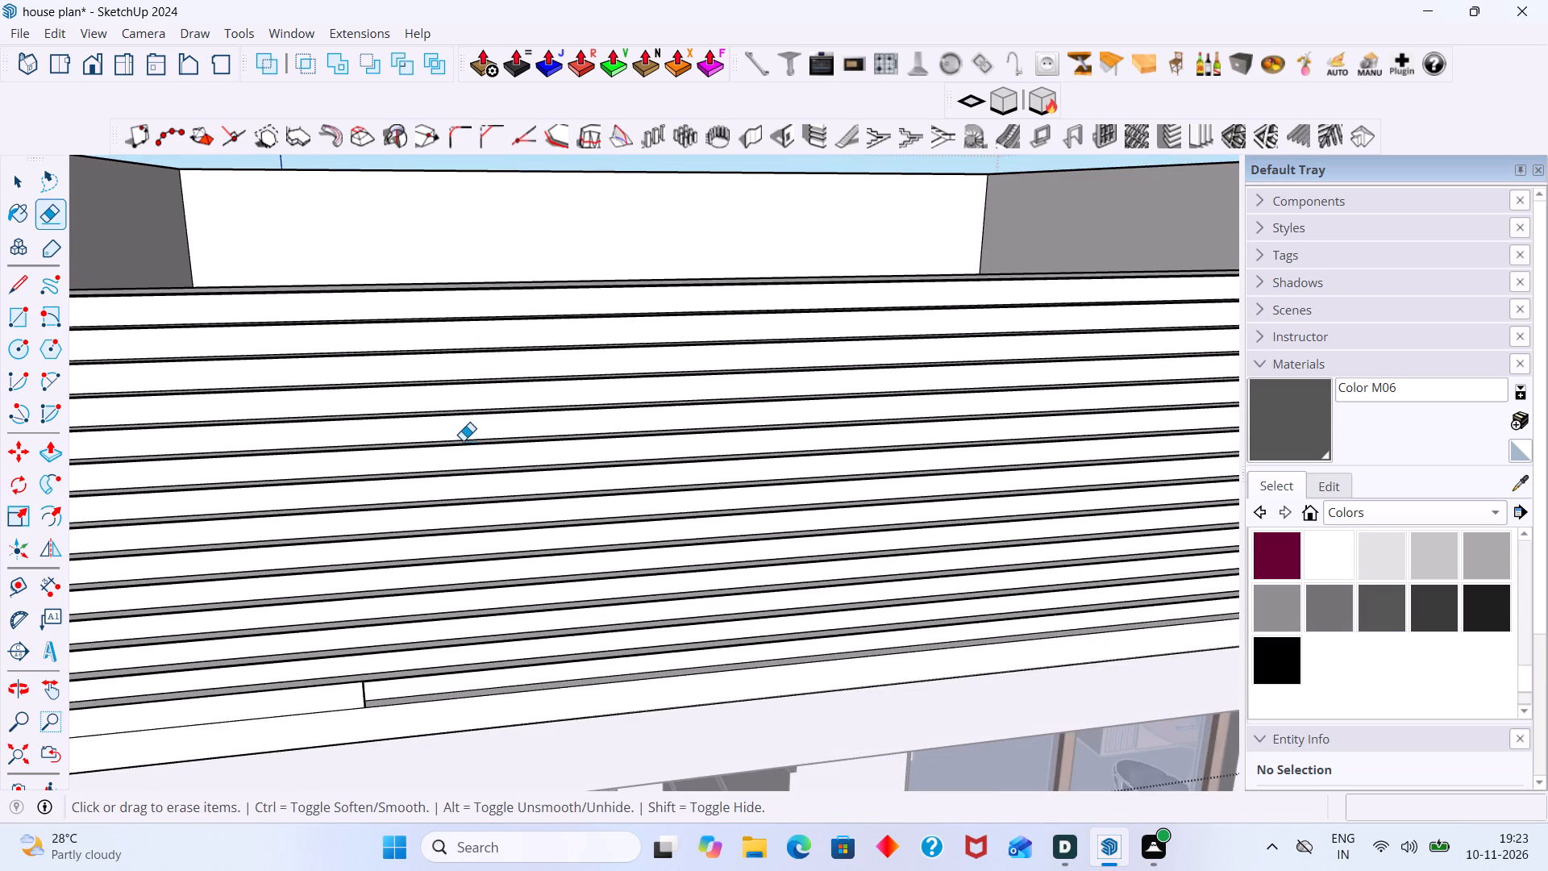
pyautogui.press('space')
pyautogui.scroll(-13, 464, 448)
pyautogui.moveTo(533, 477); pyautogui.dragTo(494, 515, button='middle')
pyautogui.scroll(-1, 496, 515)
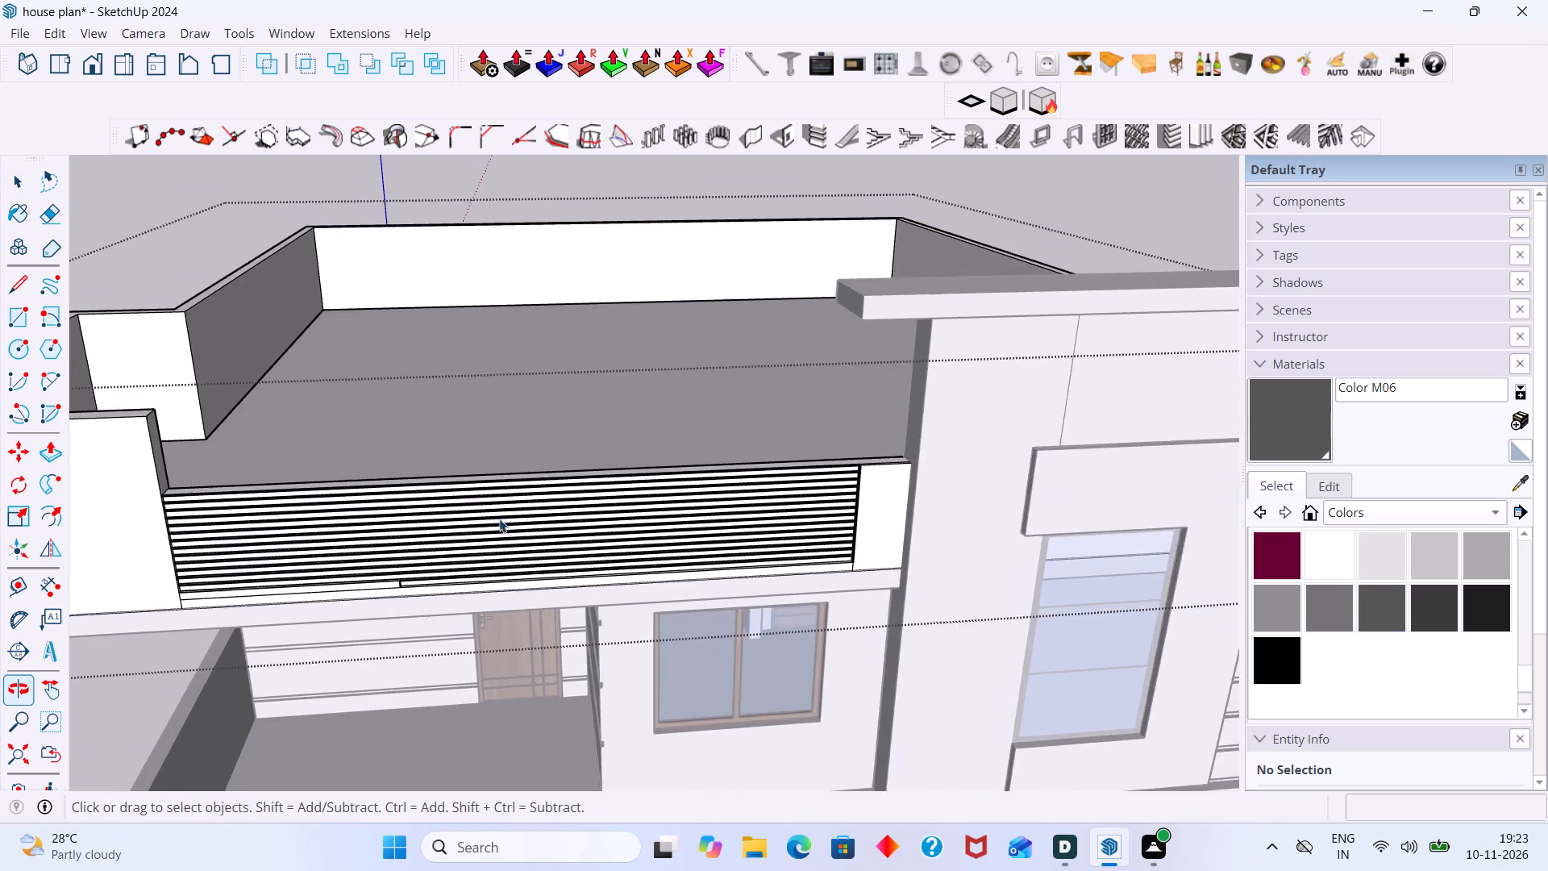
pyautogui.scroll(-2, 499, 519)
pyautogui.moveTo(264, 490); pyautogui.dragTo(203, 504, button='middle')
pyautogui.keyDown('shift'); pyautogui.moveTo(372, 478); pyautogui.dragTo(550, 419, button='middle'); pyautogui.keyUp('shift')
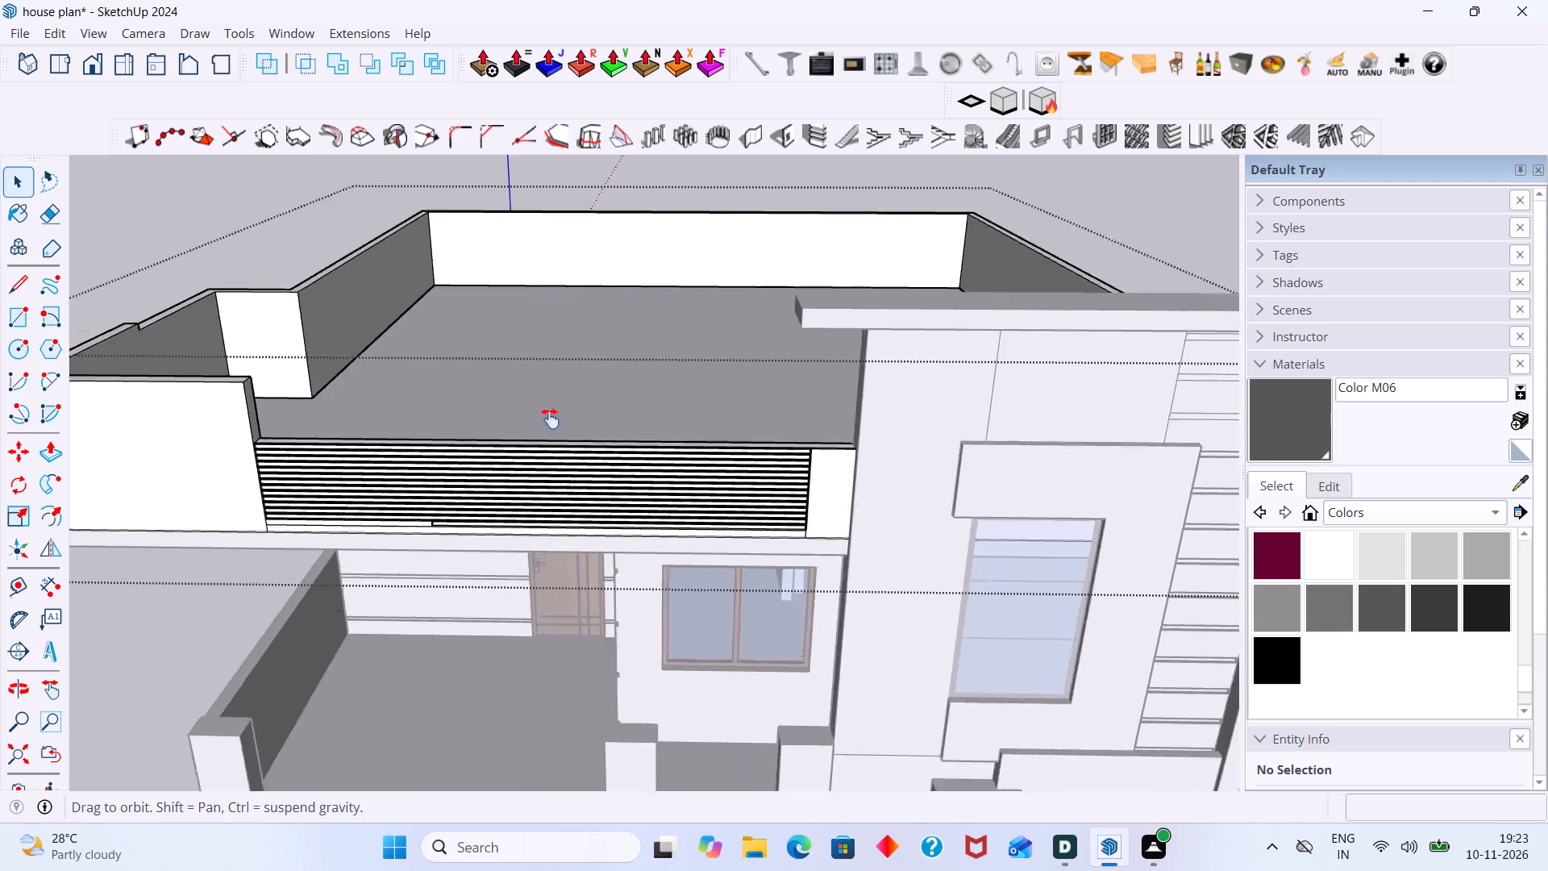
pyautogui.keyDown('shift'); pyautogui.moveTo(550, 419); pyautogui.dragTo(582, 410, button='middle'); pyautogui.keyUp('shift')
pyautogui.moveTo(574, 408); pyautogui.dragTo(447, 519, button='middle')
pyautogui.scroll(4, 306, 527)
pyautogui.click(239, 659)
# Examine the top of the grooved balcony wall and both of its ends from above.
pyautogui.moveTo(343, 481); pyautogui.dragTo(296, 503, button='middle')
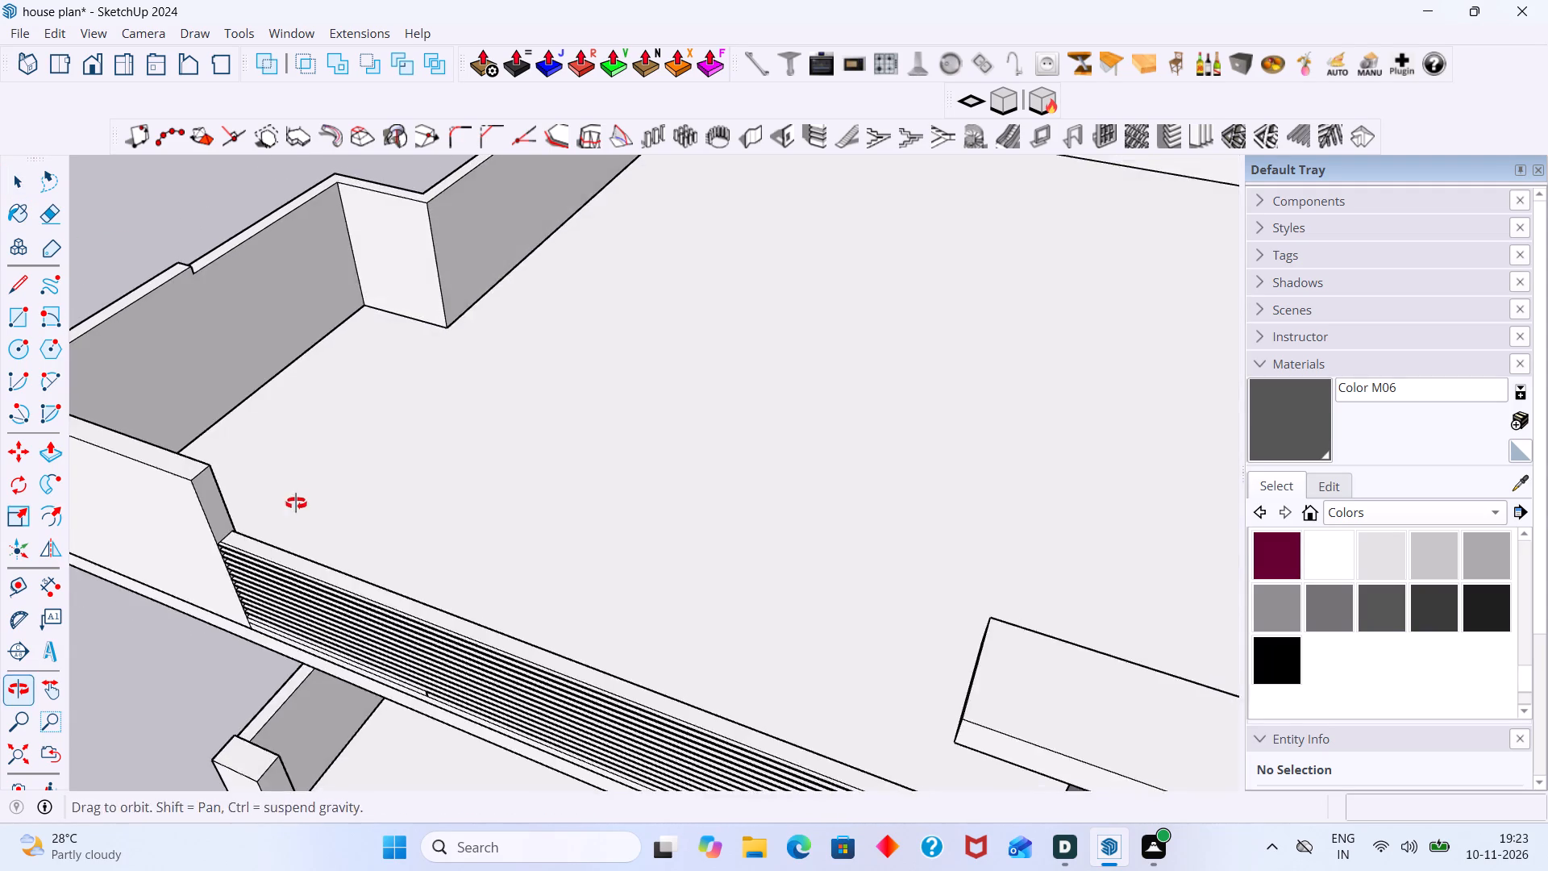
pyautogui.moveTo(296, 503); pyautogui.dragTo(293, 503, button='middle')
pyautogui.scroll(5, 271, 519)
pyautogui.moveTo(259, 516); pyautogui.dragTo(575, 382, button='middle')
pyautogui.moveTo(582, 380); pyautogui.dragTo(560, 406, button='middle')
pyautogui.scroll(-6, 572, 385)
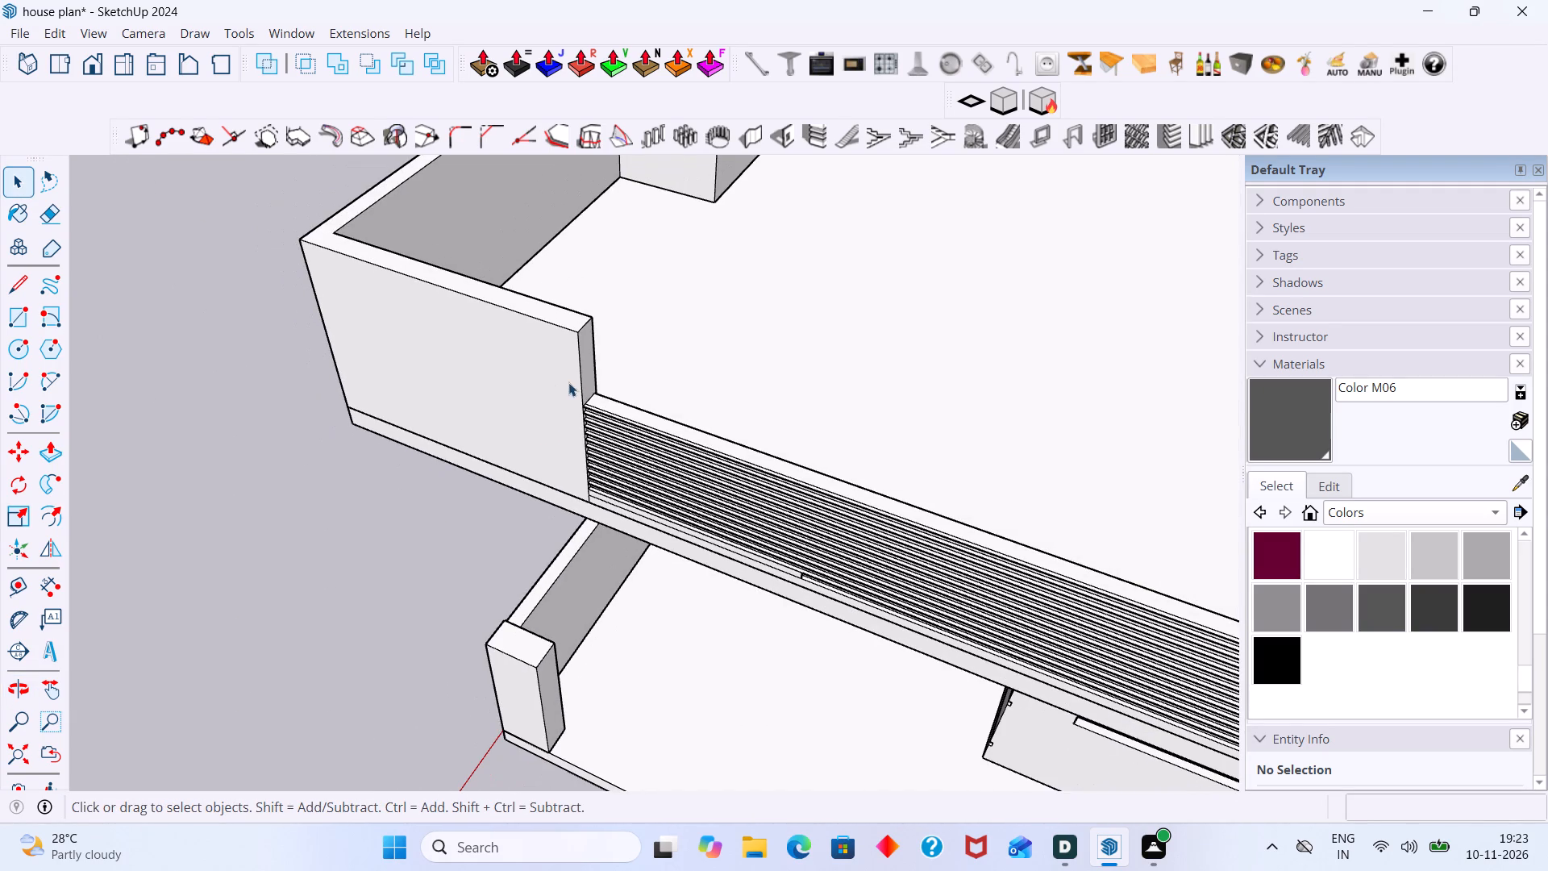
pyautogui.keyDown('shift'); pyautogui.moveTo(610, 390); pyautogui.dragTo(445, 376, button='middle'); pyautogui.keyUp('shift')
pyautogui.moveTo(498, 415); pyautogui.dragTo(696, 400, button='middle')
pyautogui.scroll(-3, 698, 394)
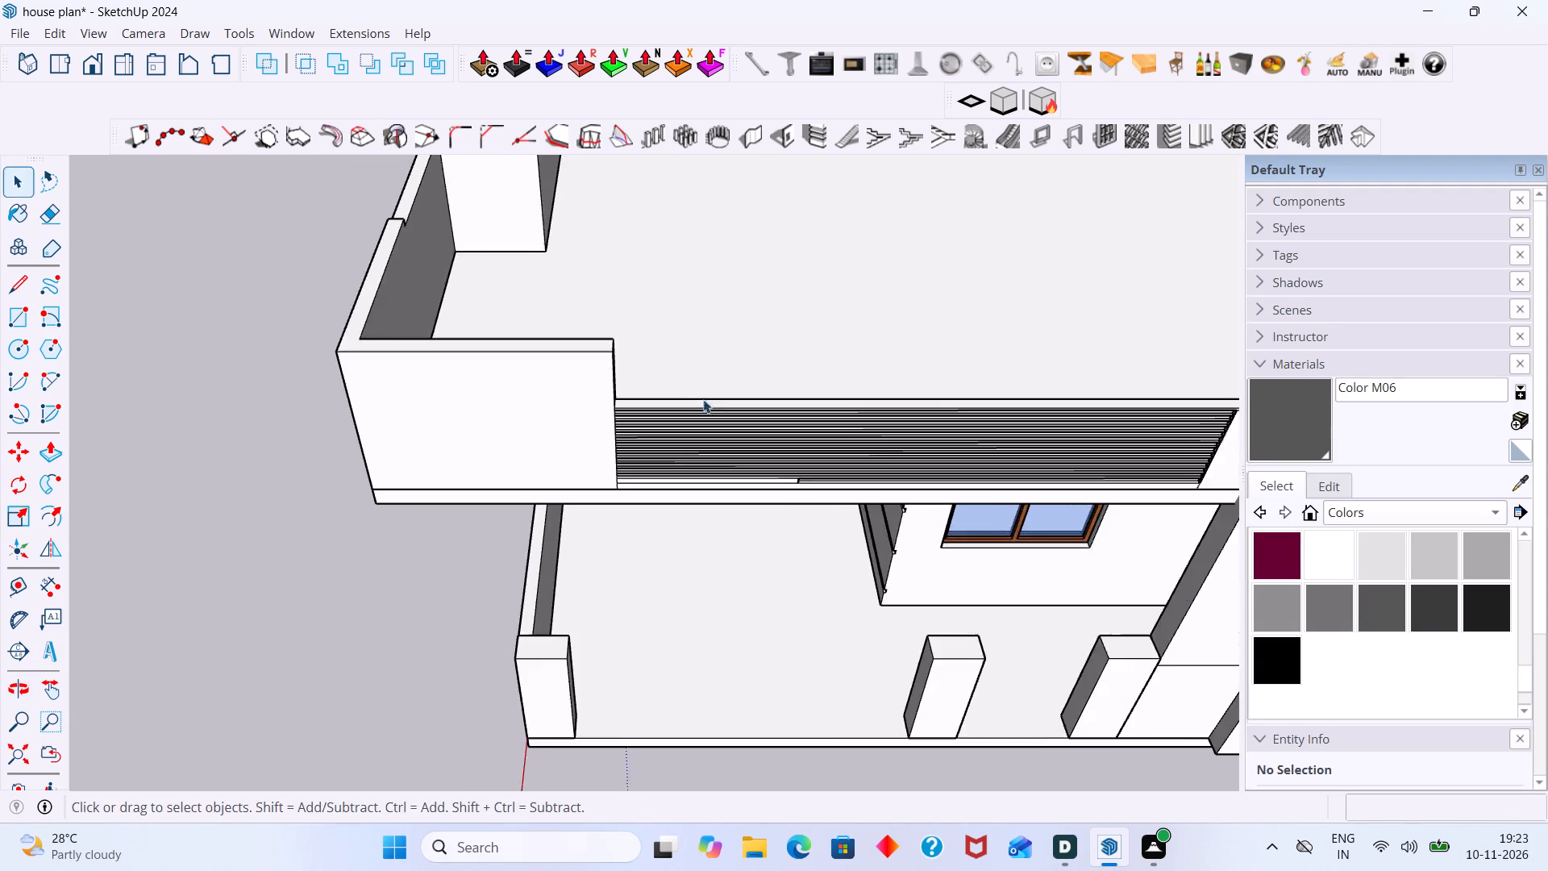
pyautogui.keyDown('shift'); pyautogui.moveTo(703, 399); pyautogui.dragTo(435, 432, button='middle'); pyautogui.keyUp('shift')
pyautogui.moveTo(919, 438); pyautogui.dragTo(838, 462, button='middle')
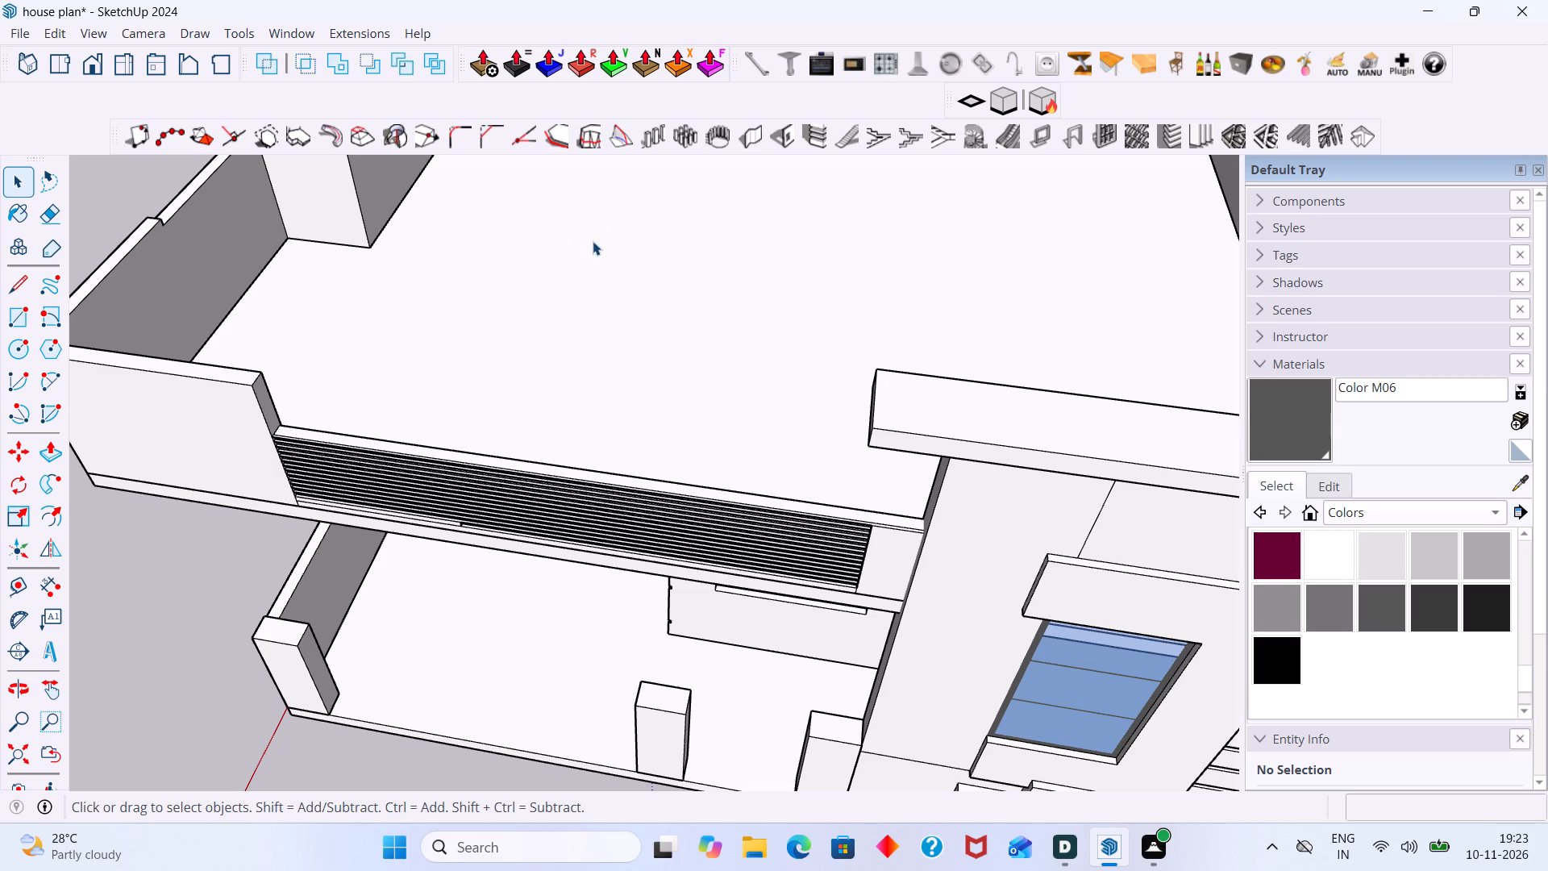
# Open the MajRail extension and set the Type C rail's height to 7", leaving both offsets at 0".
pyautogui.click(381, 30)
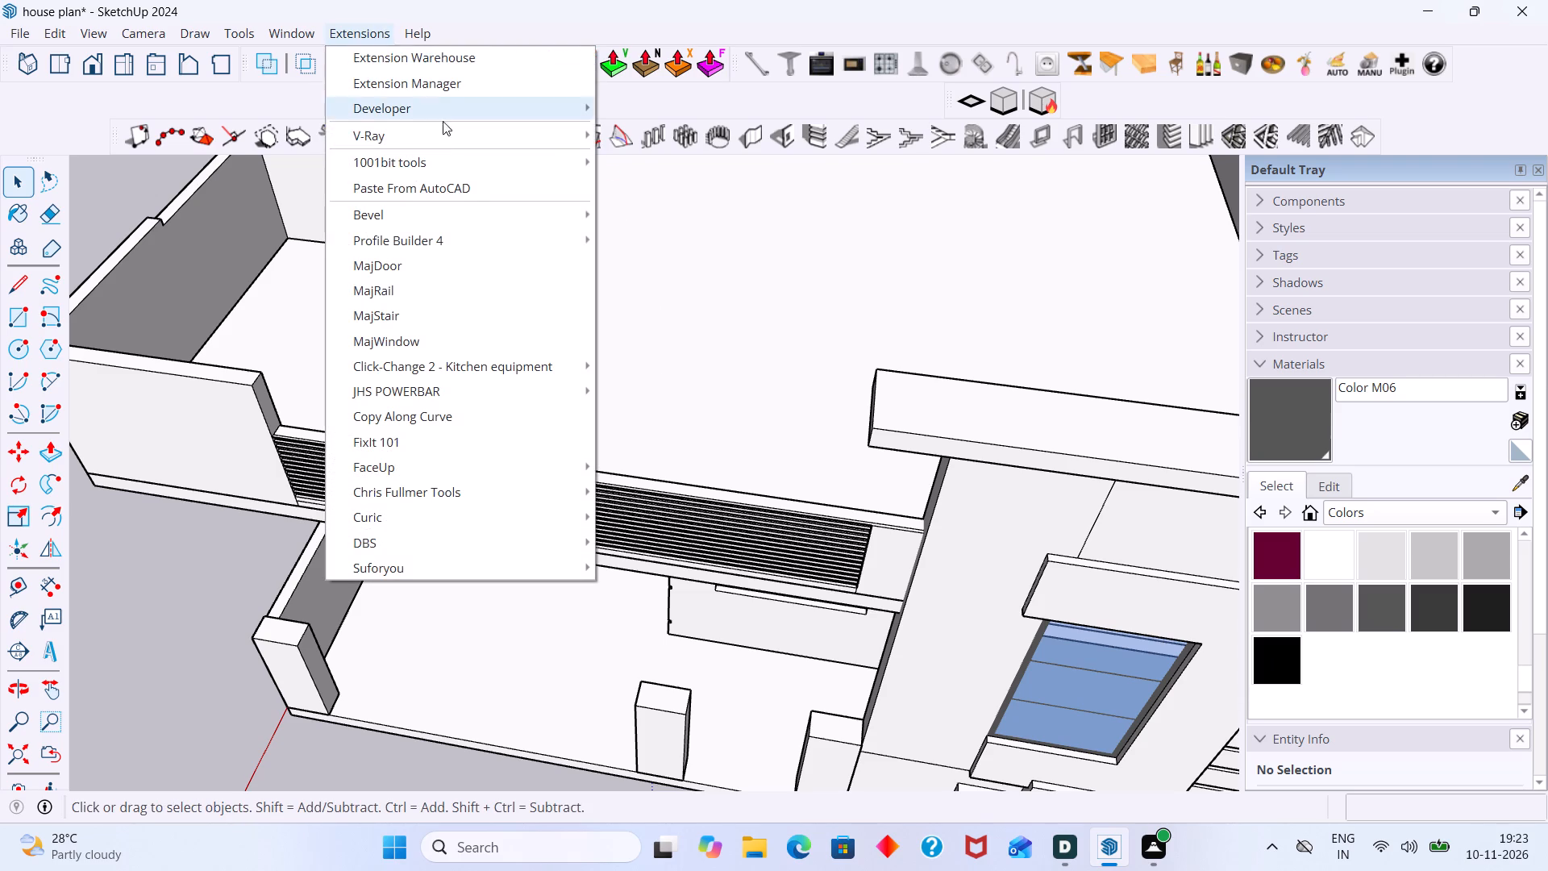
pyautogui.click(414, 294)
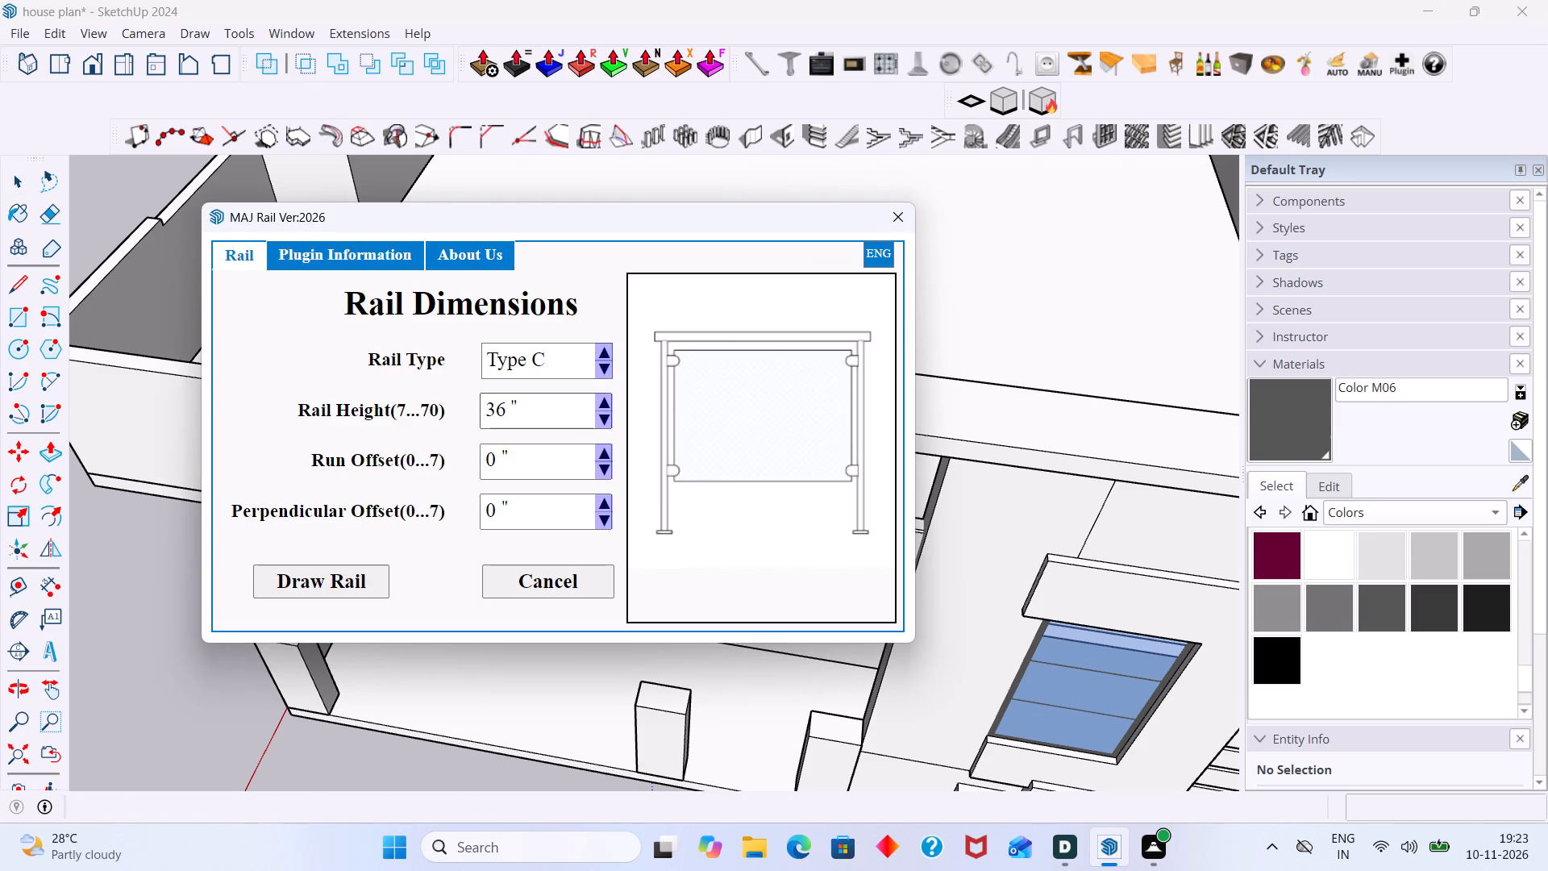
pyautogui.click(515, 415)
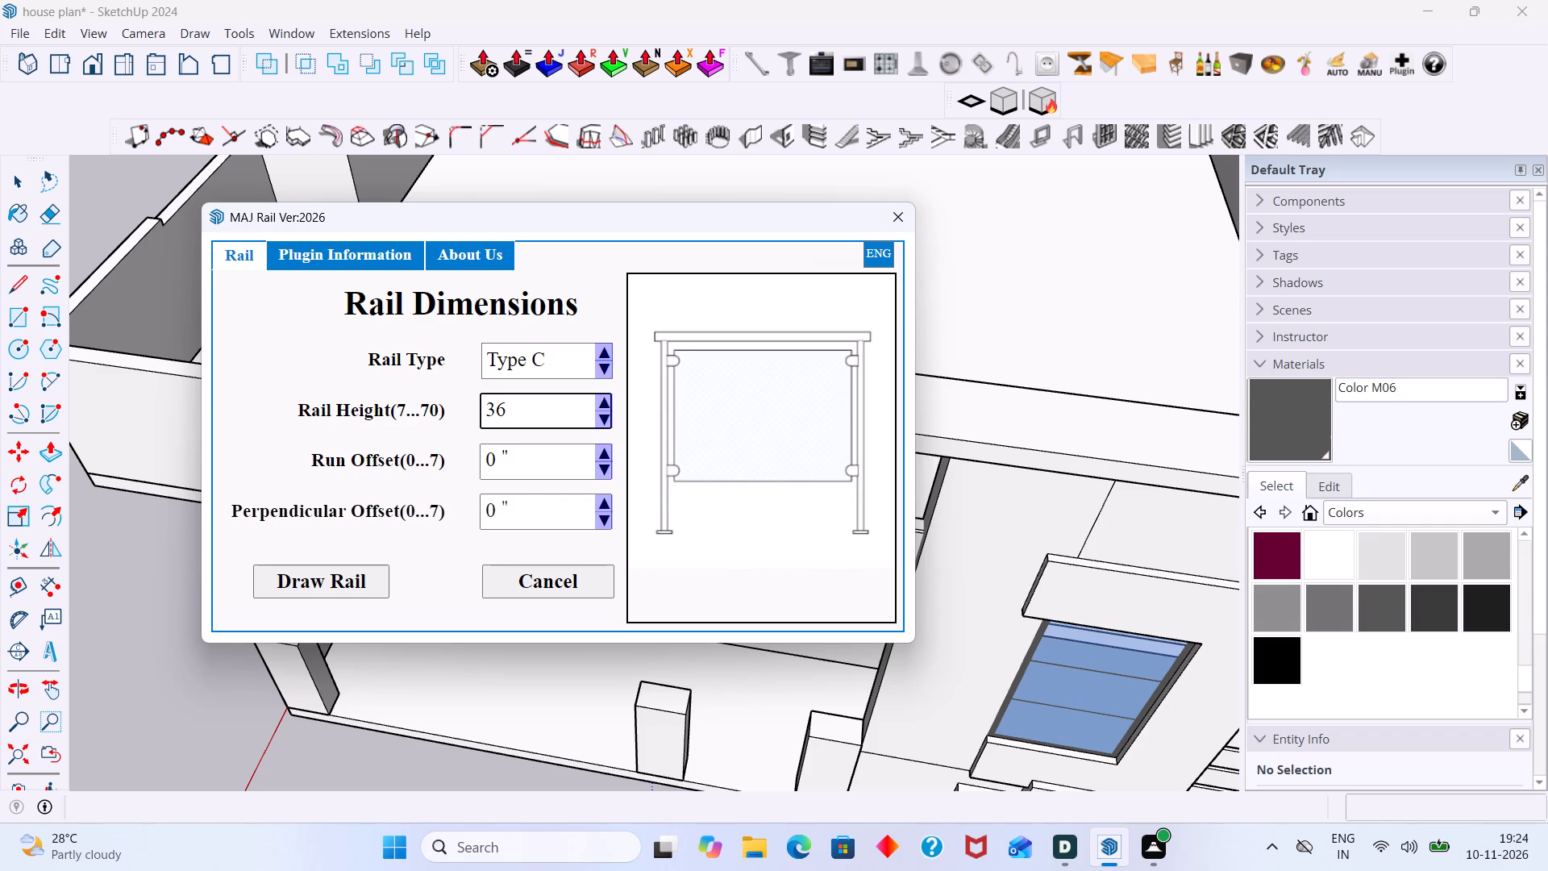
pyautogui.press('BackSpace')
pyautogui.press('BackSpace')
pyautogui.press('4')
pyautogui.press('BackSpace')
pyautogui.write('3"')
pyautogui.hotkey('shift', '"')
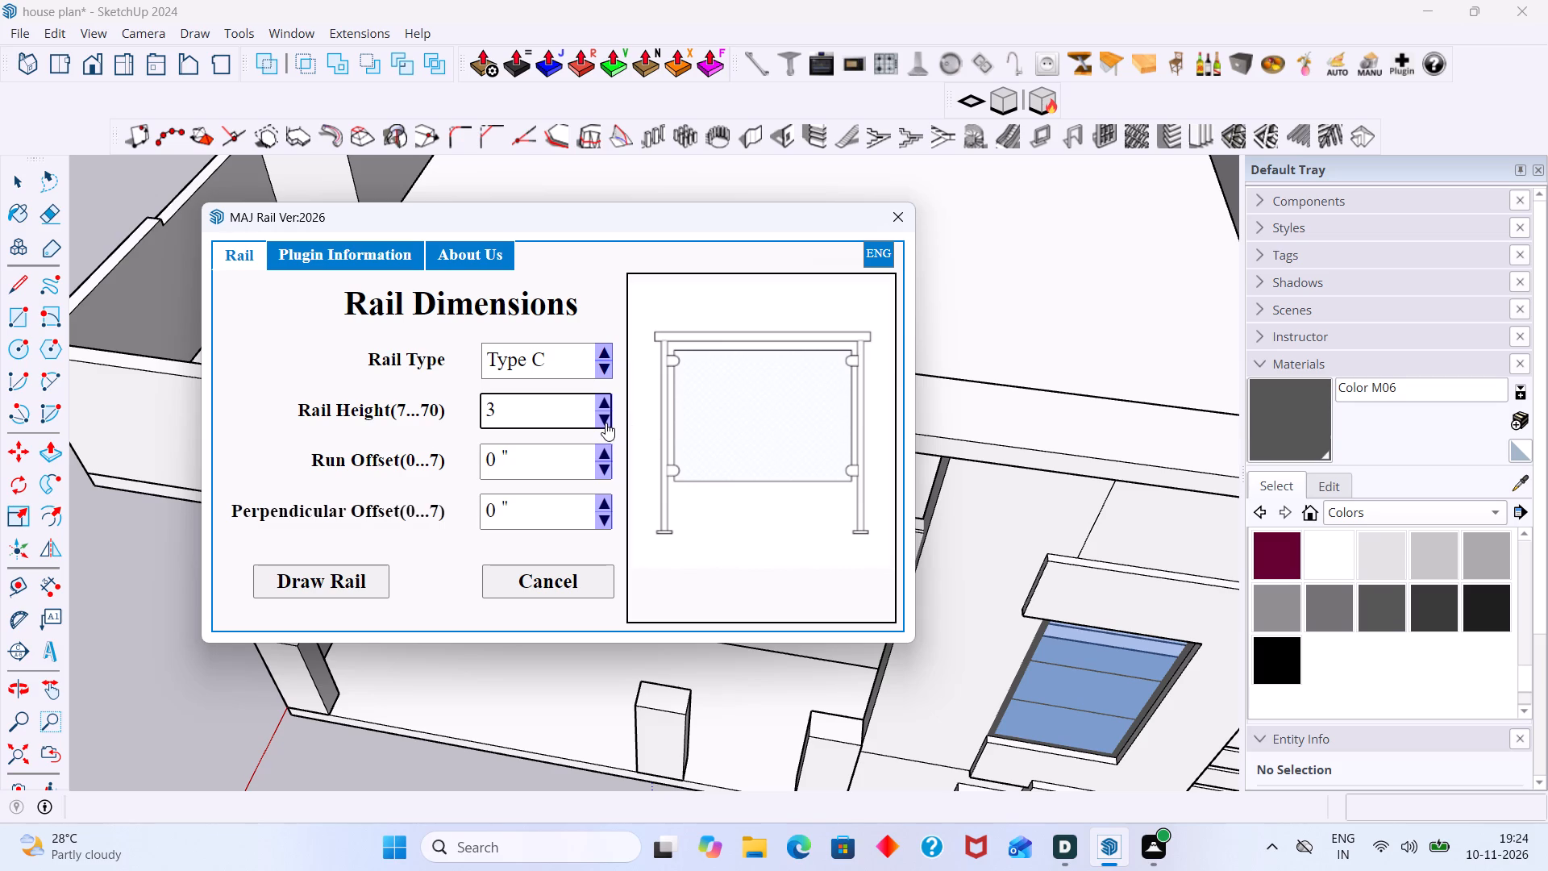
pyautogui.click(605, 423)
pyautogui.tripleClick(603, 404)
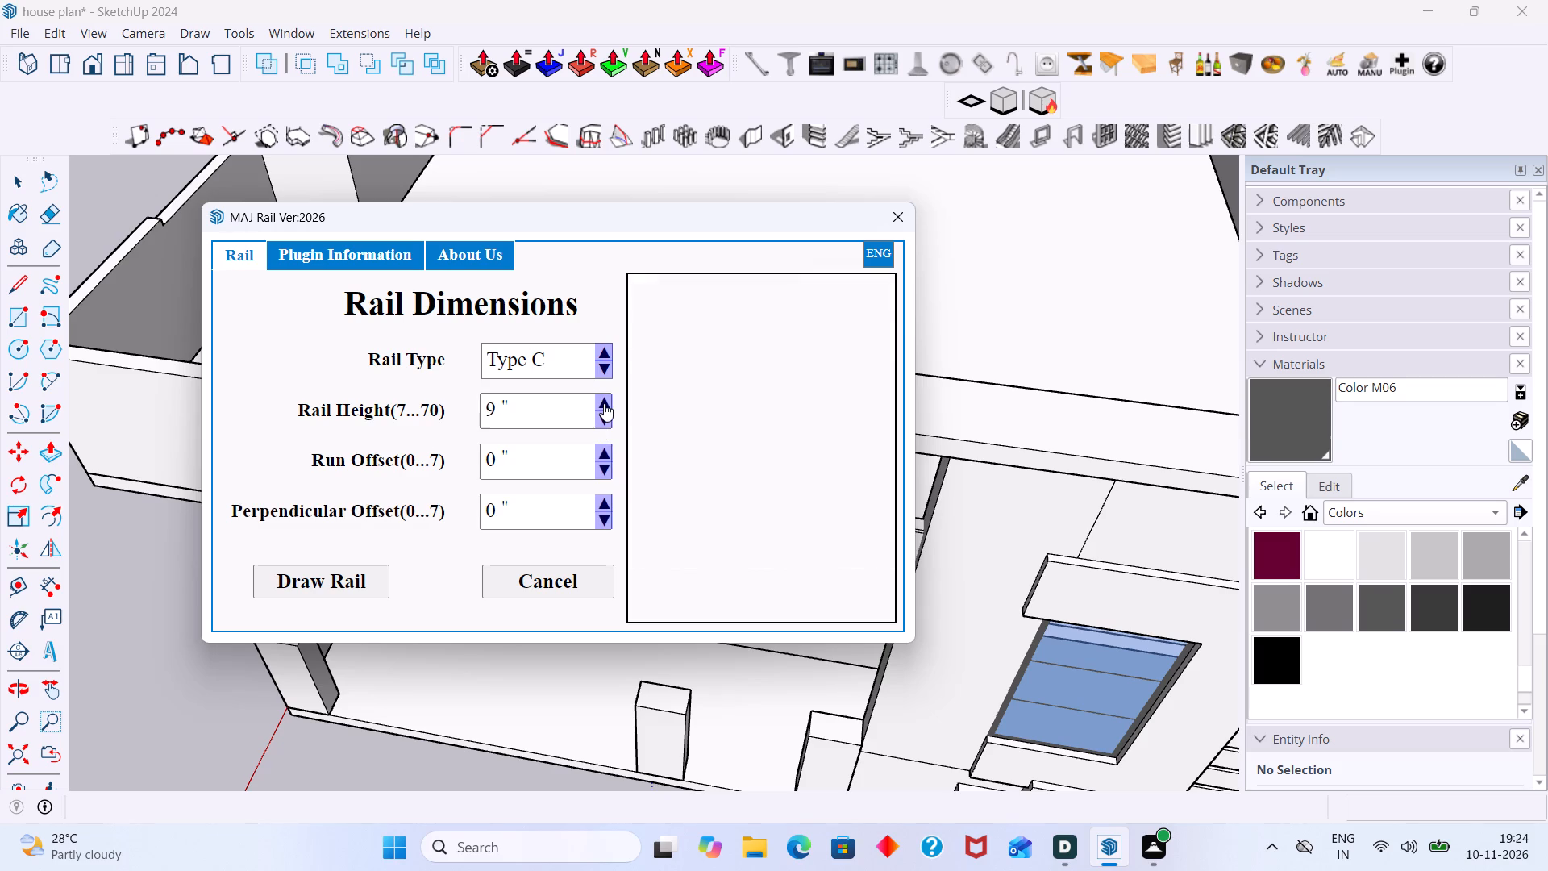
pyautogui.click(604, 403)
pyautogui.doubleClick(600, 421)
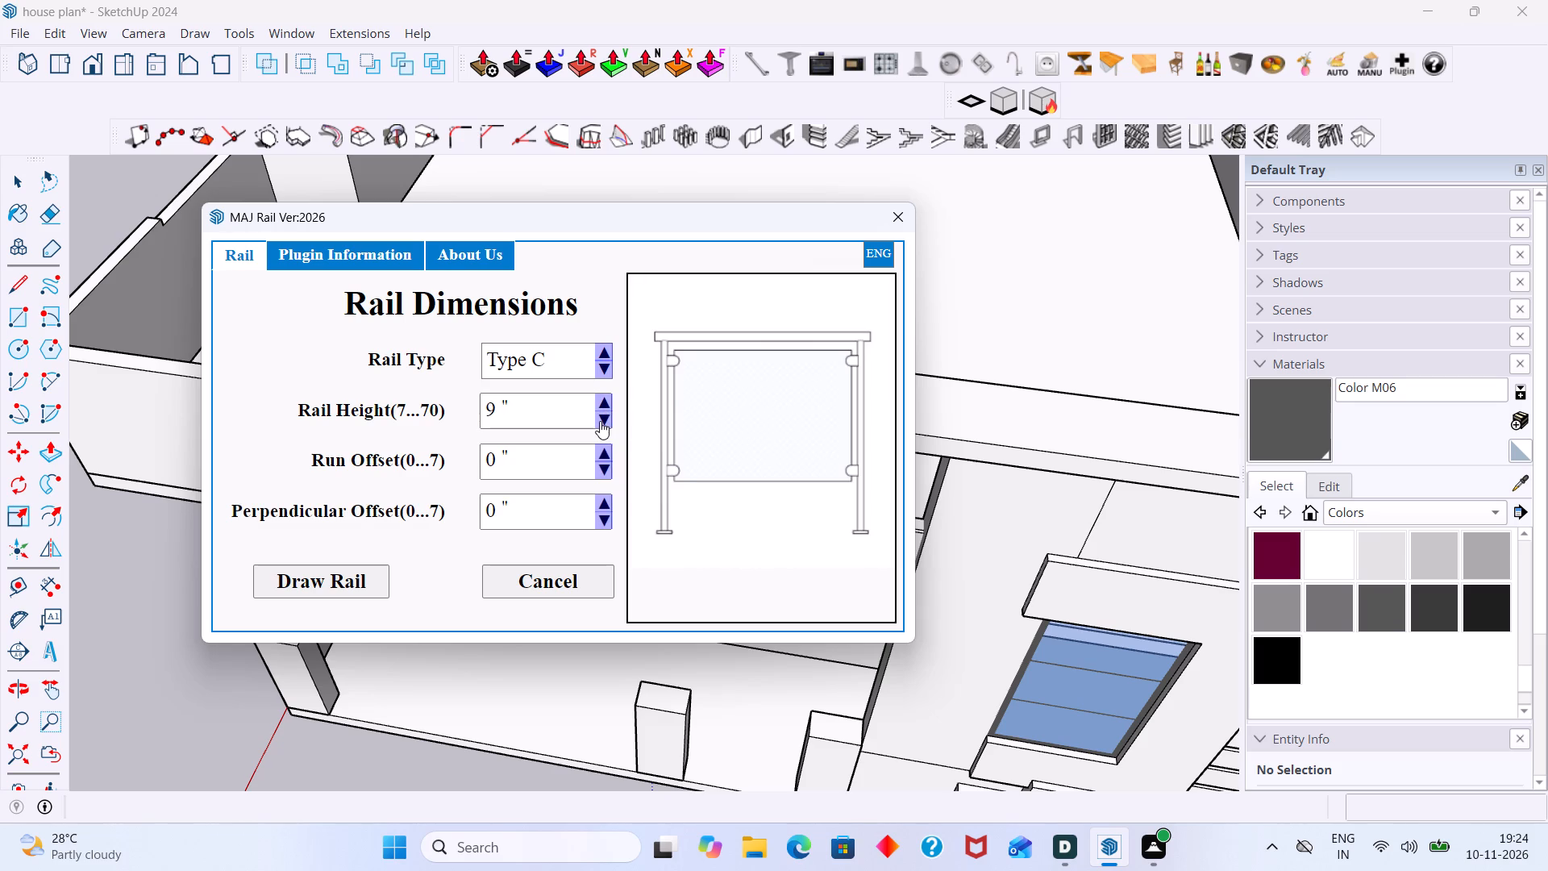
pyautogui.doubleClick(600, 421)
pyautogui.click(600, 421)
pyautogui.click(601, 420)
# Draw the rail along the top of the grooved wall, about 15' 6" from the raised parapet's end to the adjoining tall wall.
pyautogui.click(329, 584)
pyautogui.scroll(4, 269, 404)
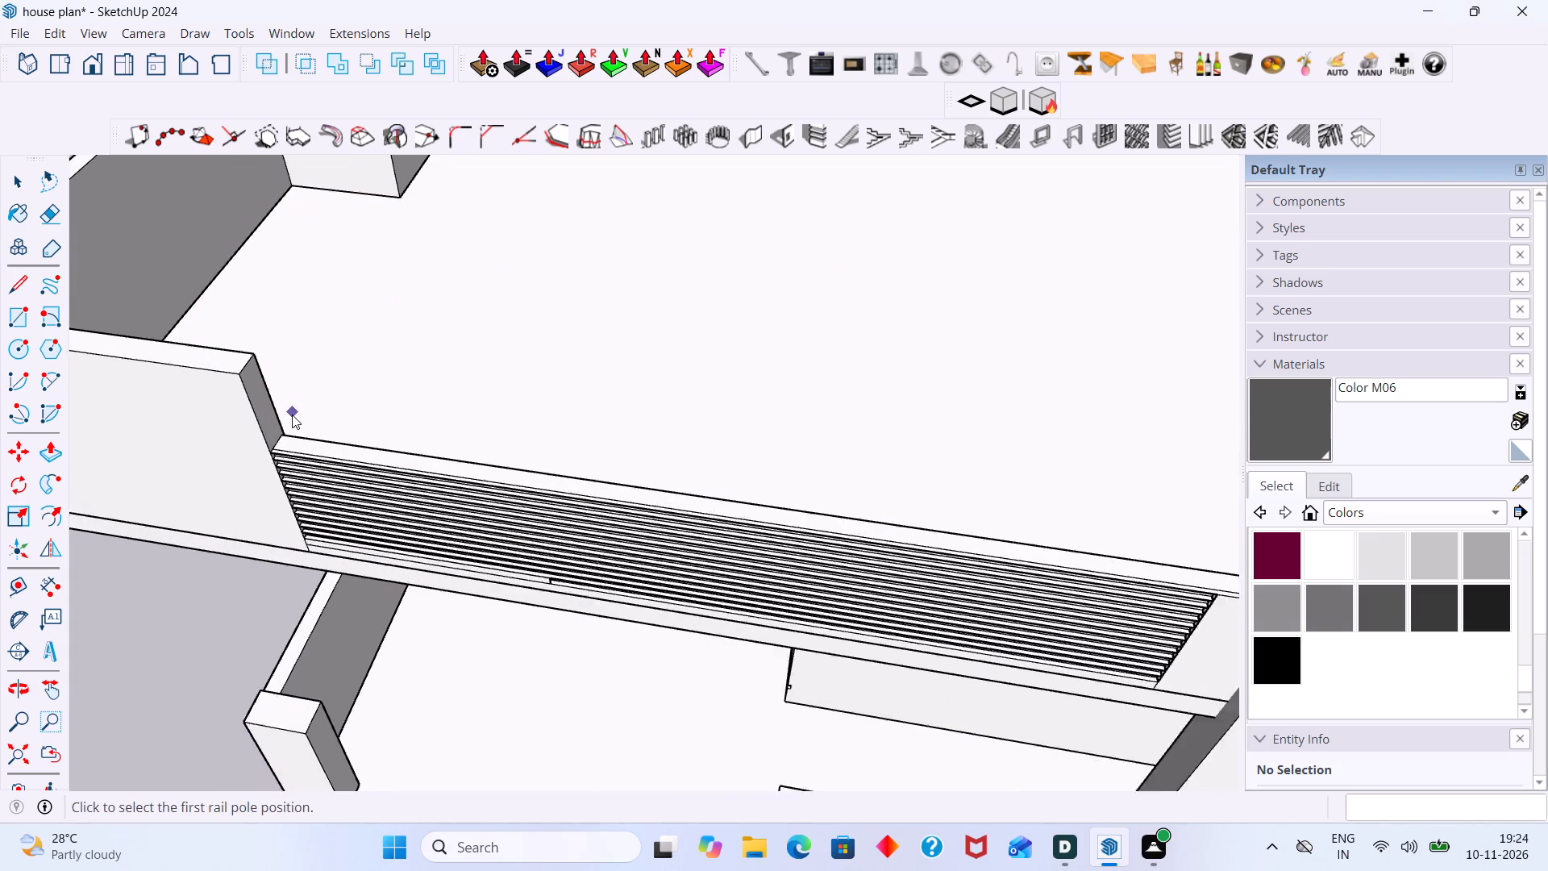
pyautogui.scroll(4, 292, 415)
pyautogui.click(268, 455)
pyautogui.scroll(-7, 422, 463)
pyautogui.scroll(1, 507, 475)
pyautogui.scroll(-1, 497, 463)
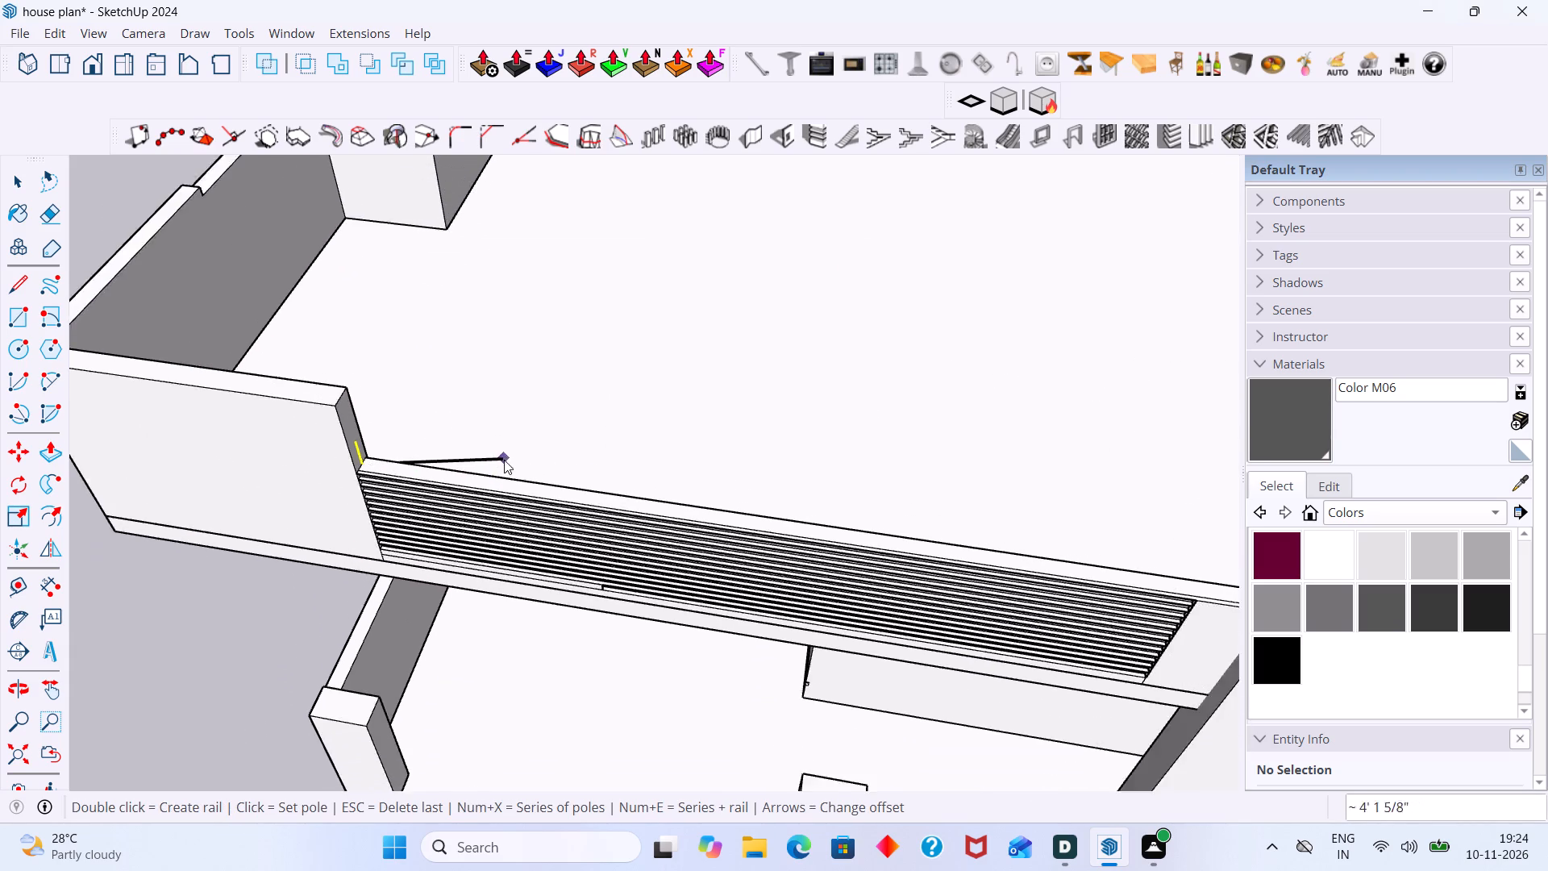
pyautogui.scroll(-3, 504, 460)
pyautogui.moveTo(583, 487); pyautogui.dragTo(437, 477, button='middle')
pyautogui.scroll(1, 732, 499)
pyautogui.moveTo(766, 518); pyautogui.dragTo(780, 518, button='middle')
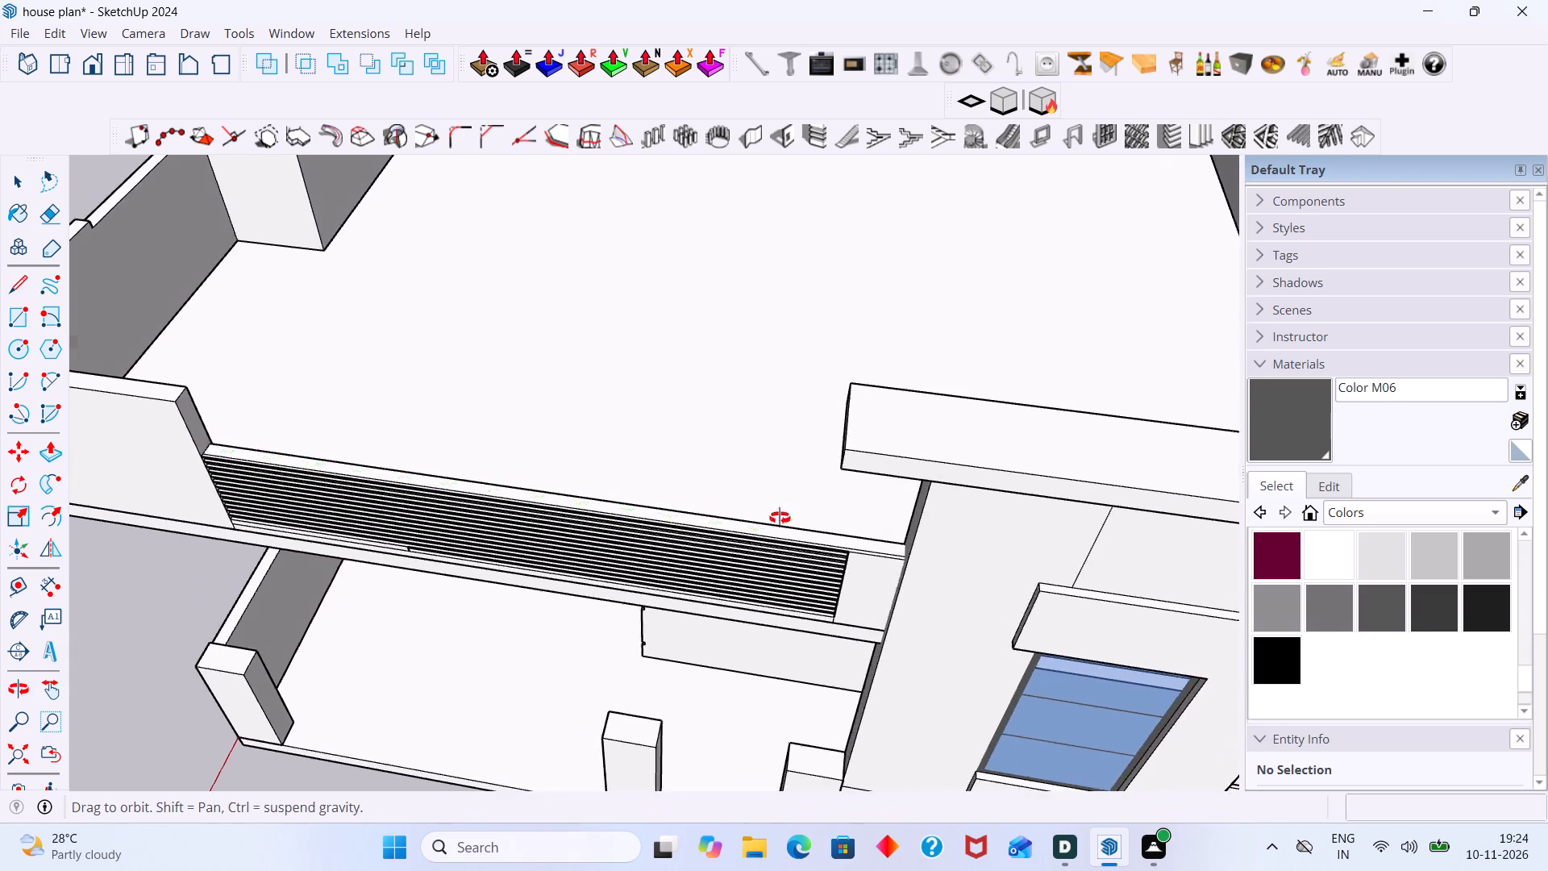
pyautogui.moveTo(780, 518); pyautogui.dragTo(924, 525, button='middle')
pyautogui.scroll(6, 1080, 468)
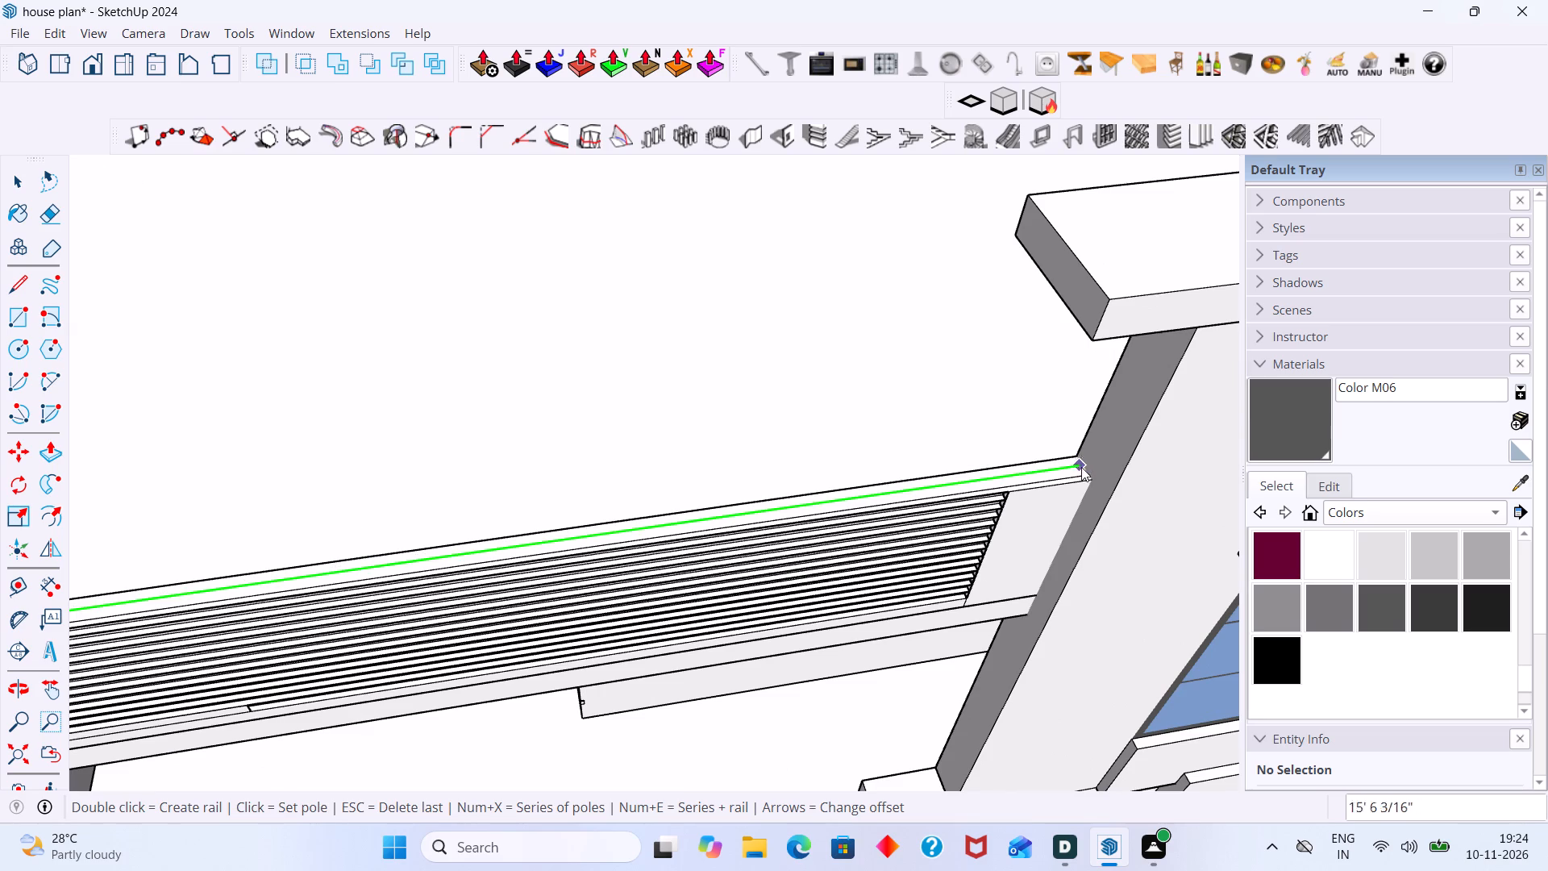
pyautogui.doubleClick(1083, 466)
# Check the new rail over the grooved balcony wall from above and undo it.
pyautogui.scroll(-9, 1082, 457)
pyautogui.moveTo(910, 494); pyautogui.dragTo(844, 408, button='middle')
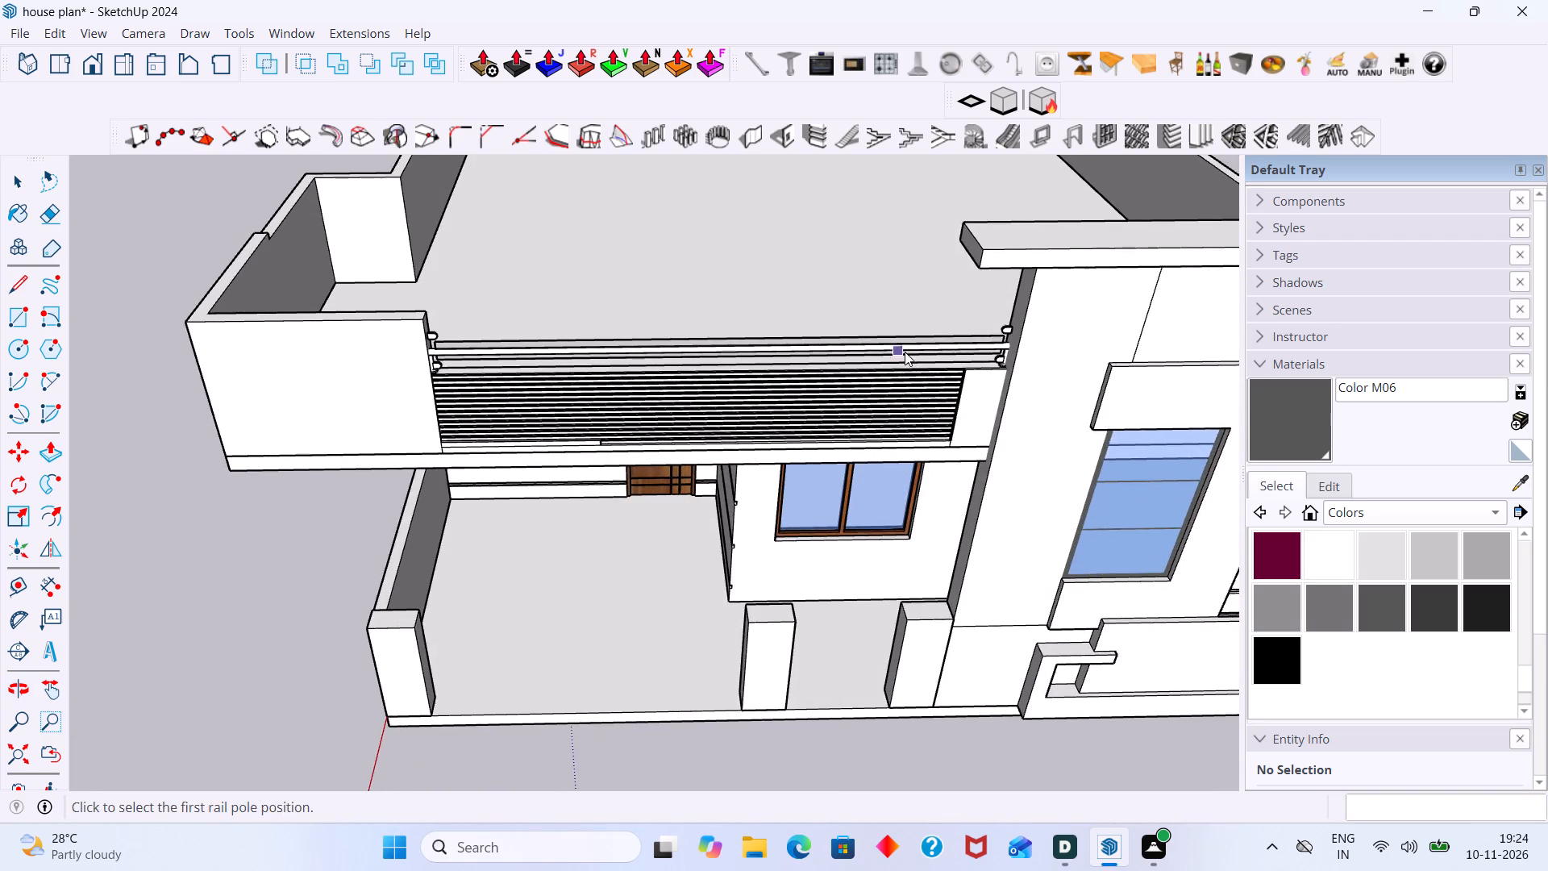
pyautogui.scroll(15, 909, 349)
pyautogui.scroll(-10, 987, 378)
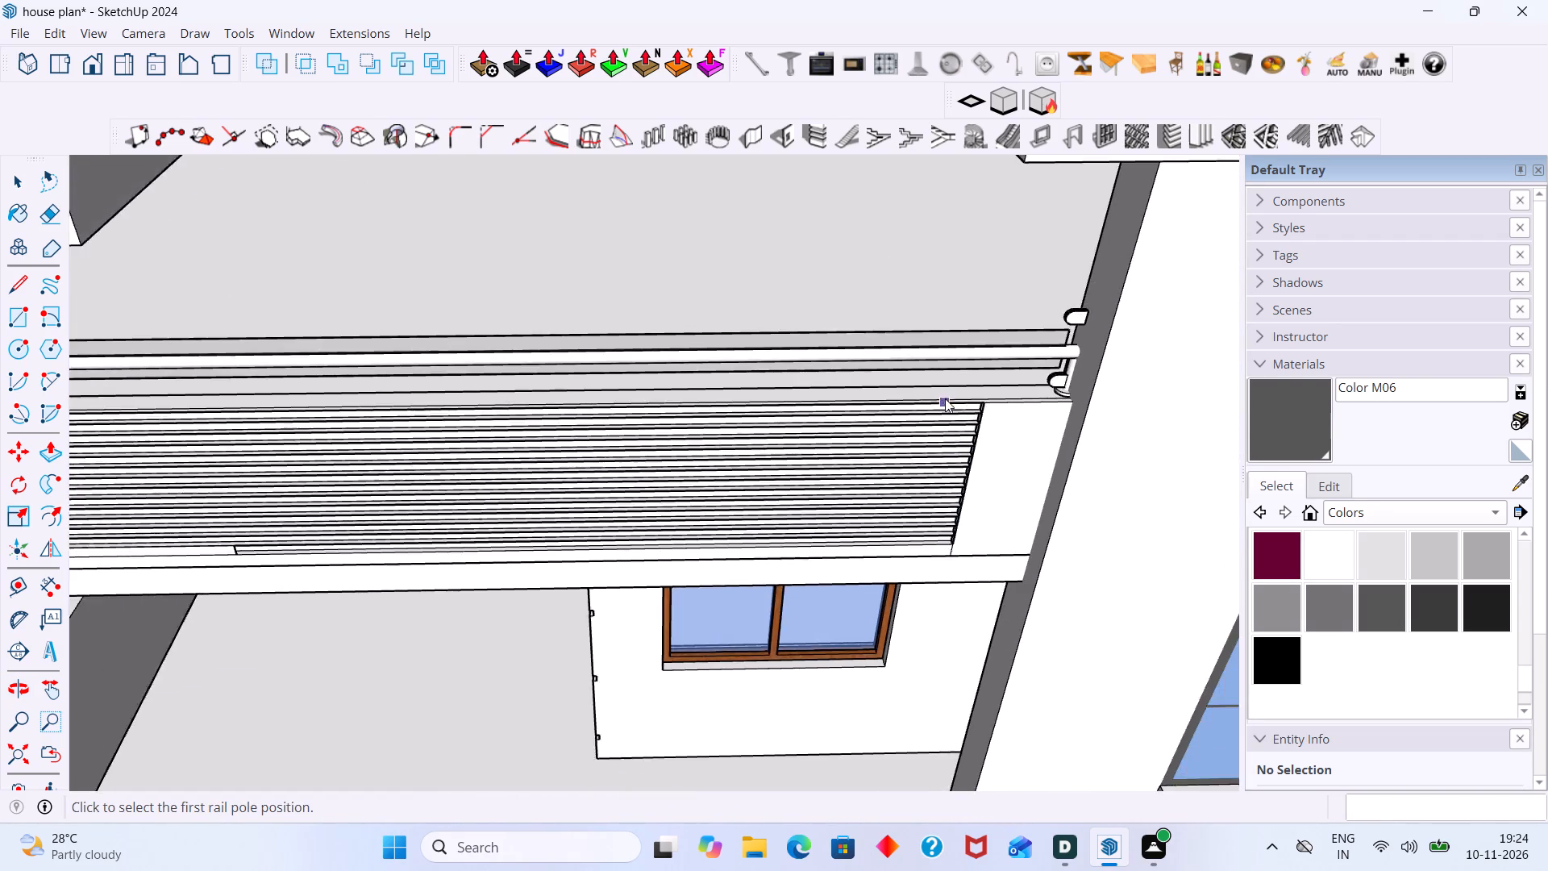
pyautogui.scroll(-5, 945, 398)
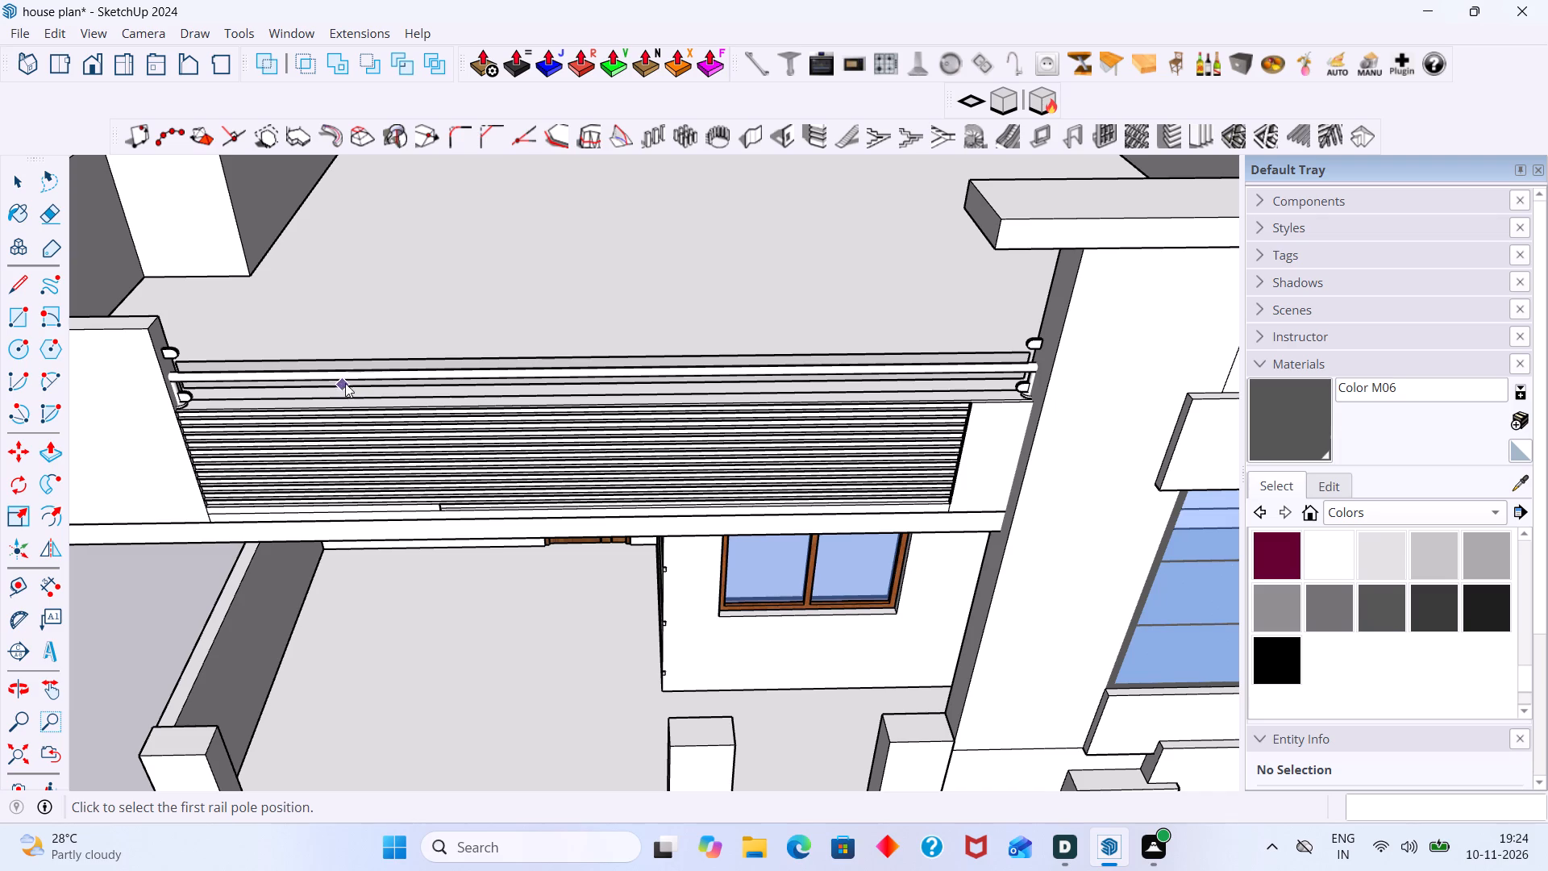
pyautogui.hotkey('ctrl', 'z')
# Restart the rail at the raised parapet's end and set intermediate poles after about 3' 6" and a further 6' 1" along the grooved wall's top.
pyautogui.scroll(4, 239, 392)
pyautogui.moveTo(199, 440); pyautogui.dragTo(194, 448, button='middle')
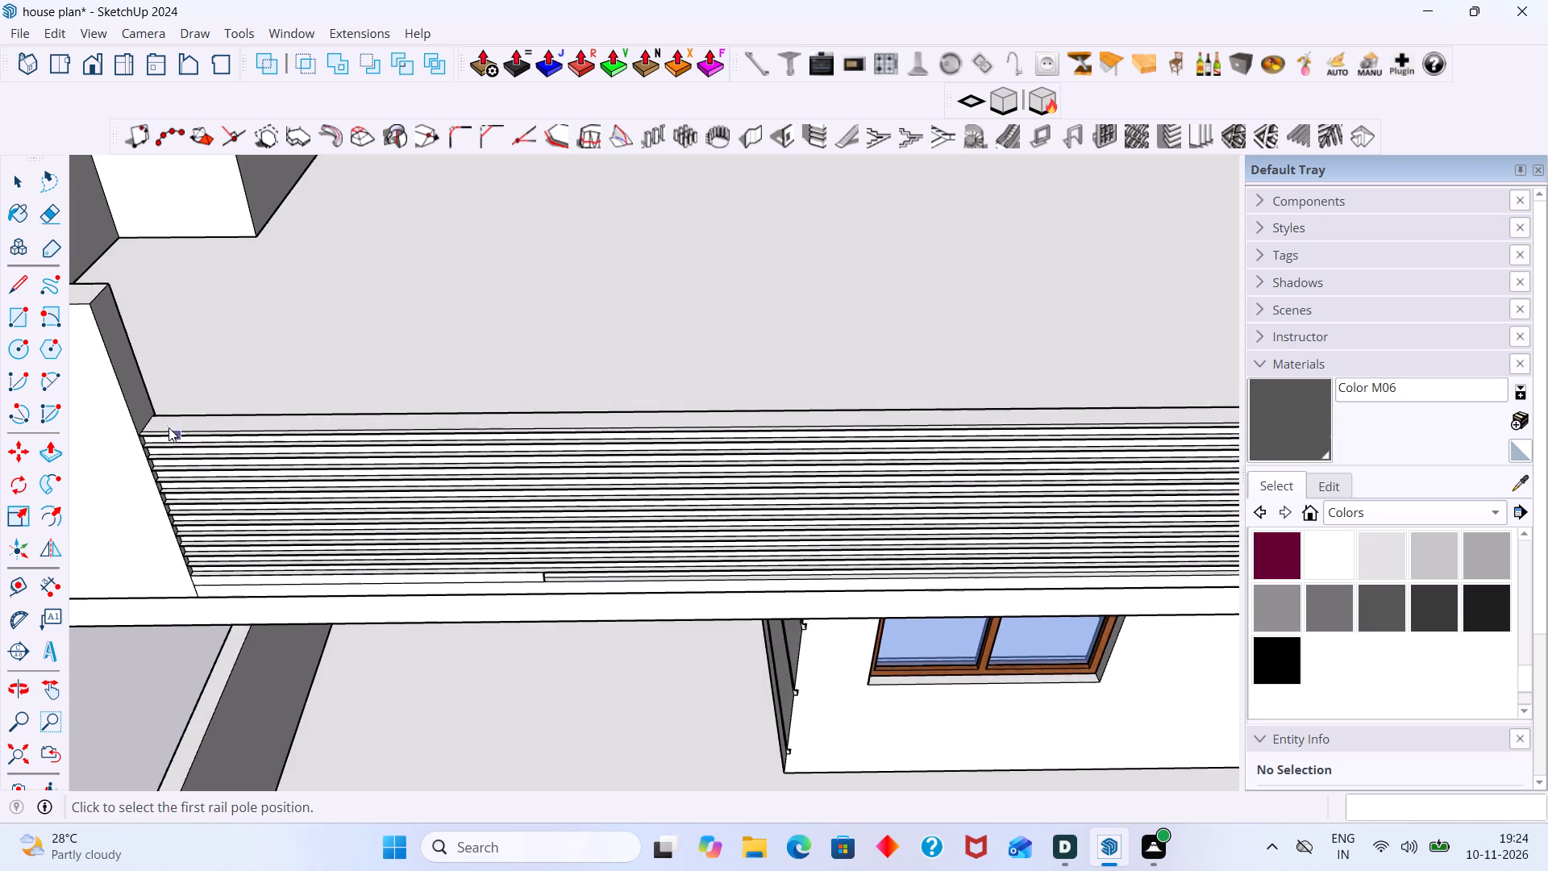
pyautogui.scroll(5, 167, 427)
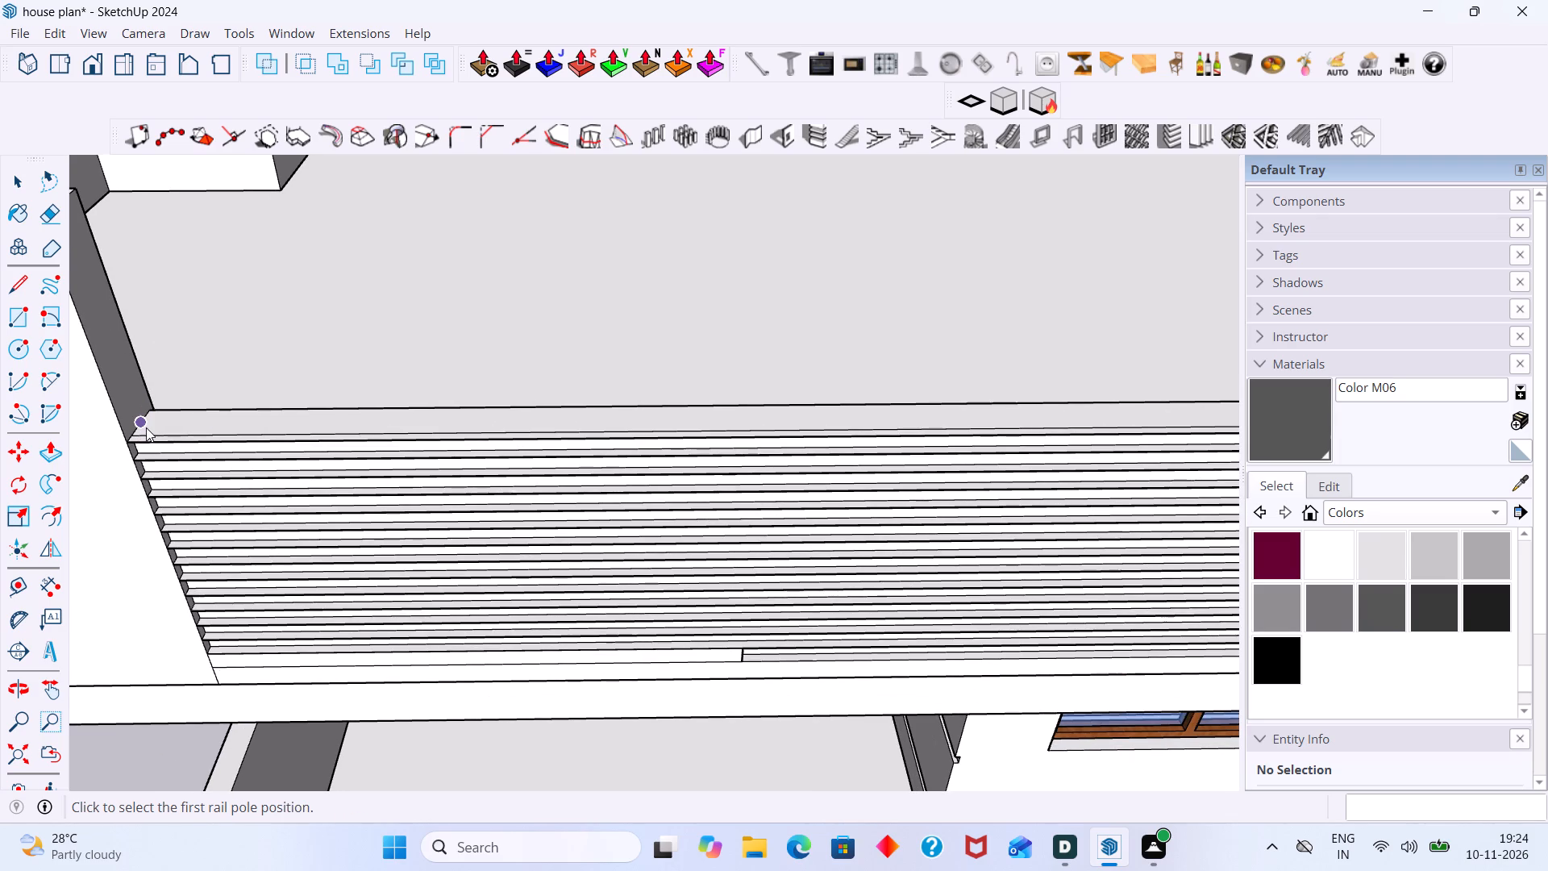
pyautogui.click(147, 427)
pyautogui.scroll(-2, 590, 423)
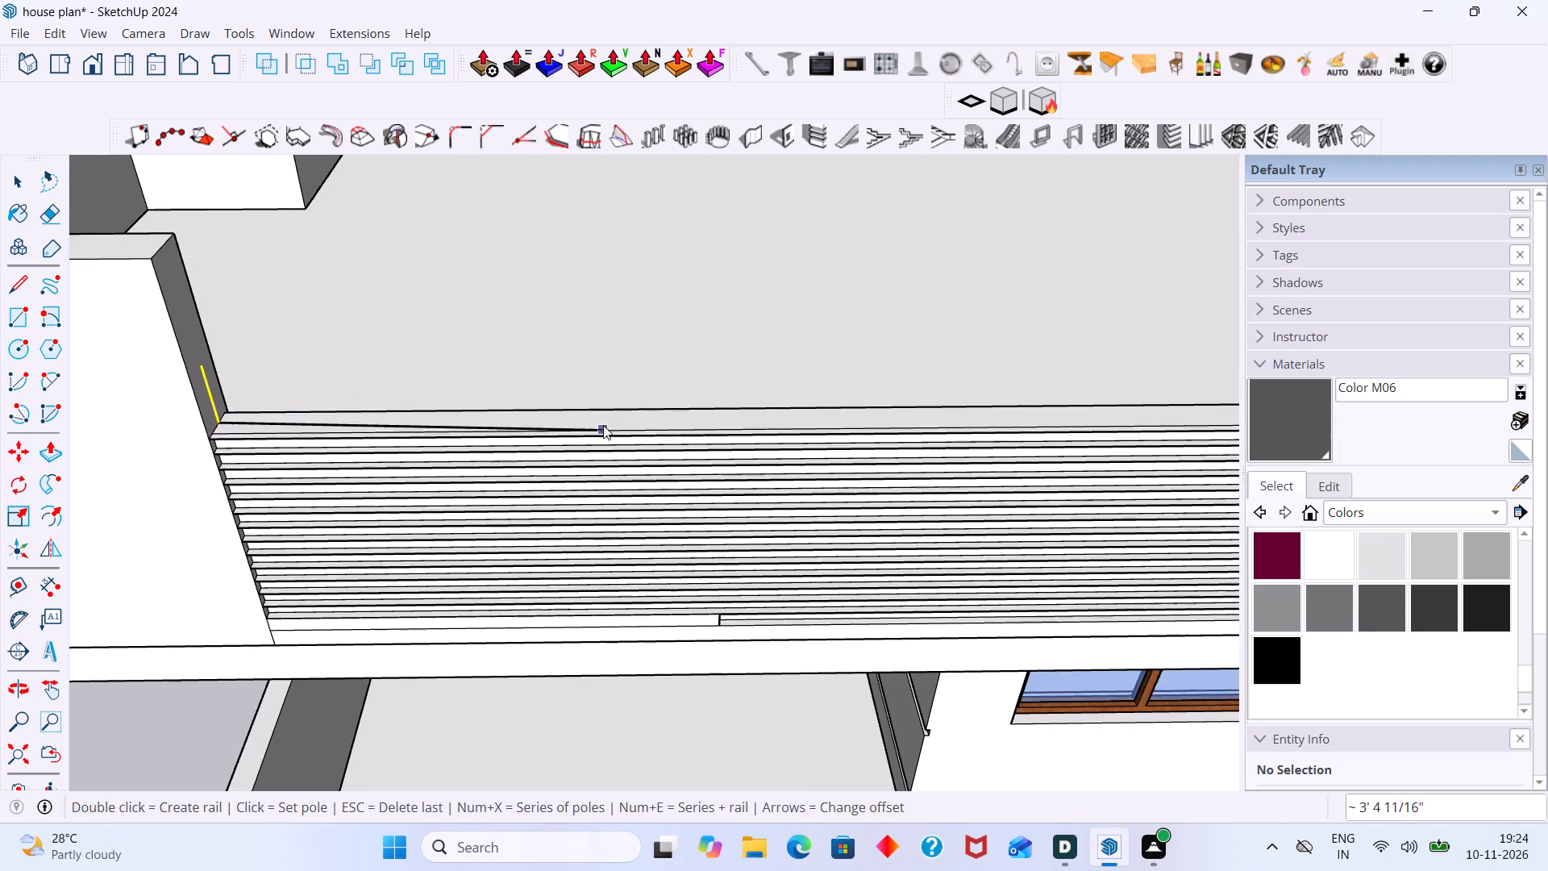
pyautogui.scroll(-1, 603, 425)
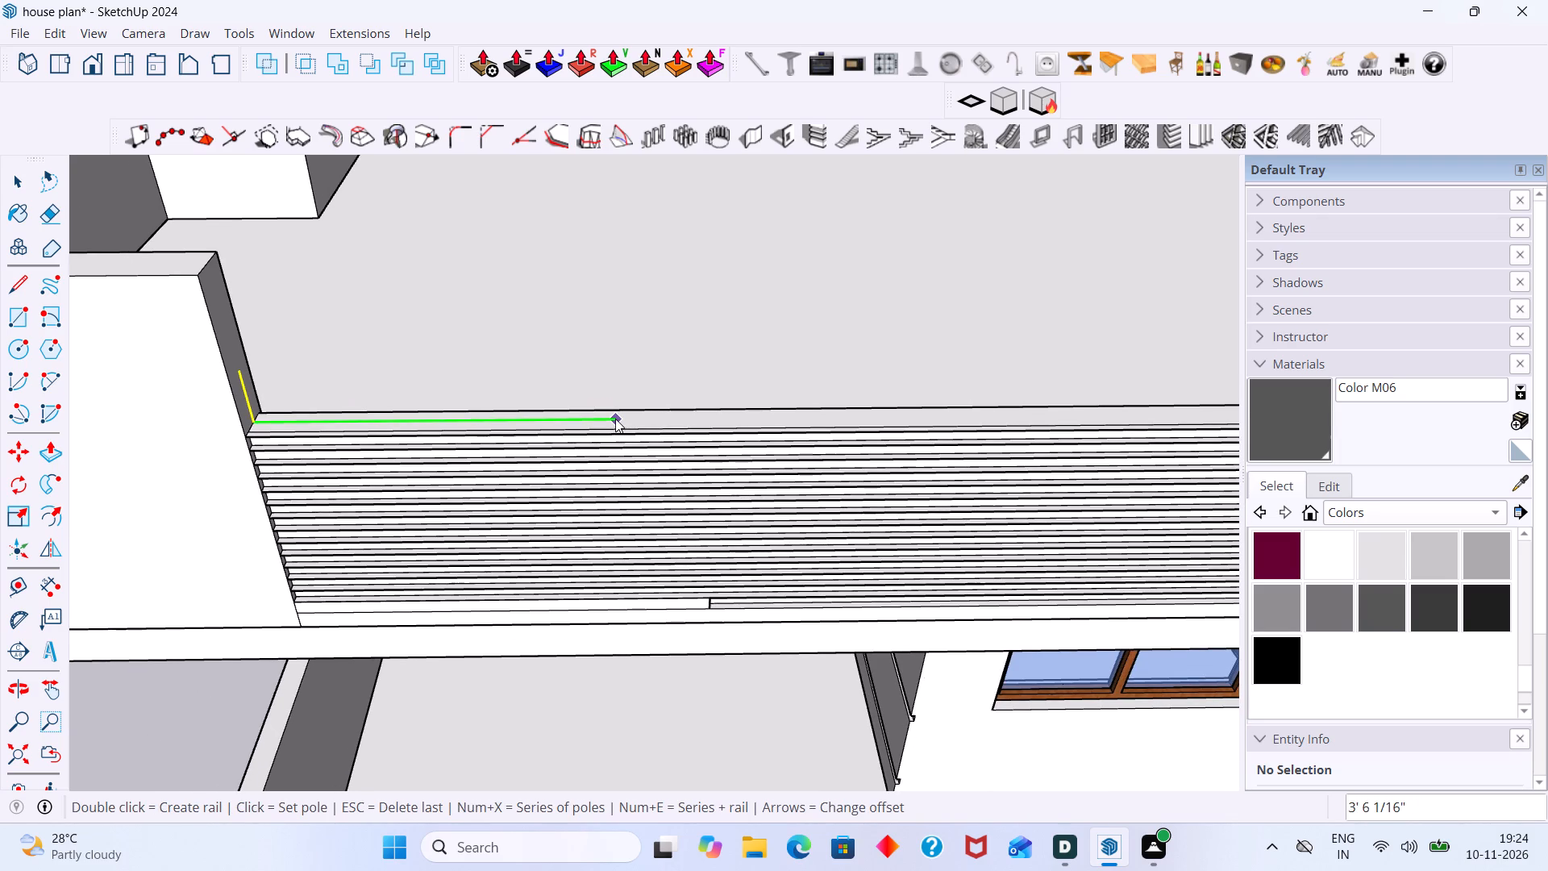
pyautogui.click(615, 419)
pyautogui.scroll(-3, 856, 406)
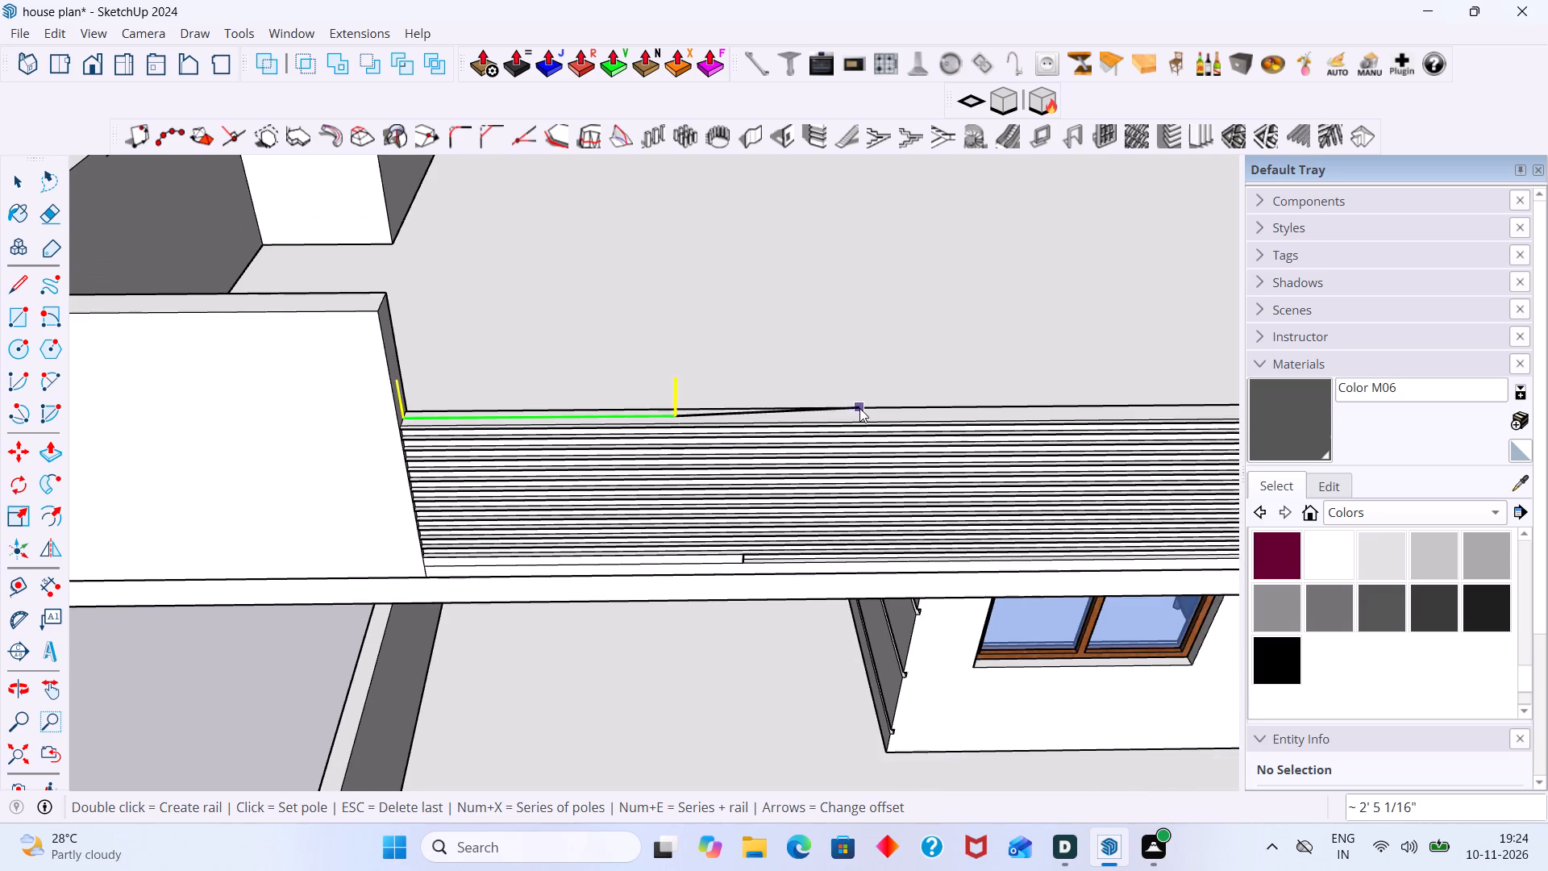
pyautogui.keyDown('shift'); pyautogui.moveTo(859, 408); pyautogui.dragTo(552, 433, button='middle'); pyautogui.keyUp('shift')
pyautogui.scroll(-3, 640, 434)
pyautogui.scroll(3, 751, 427)
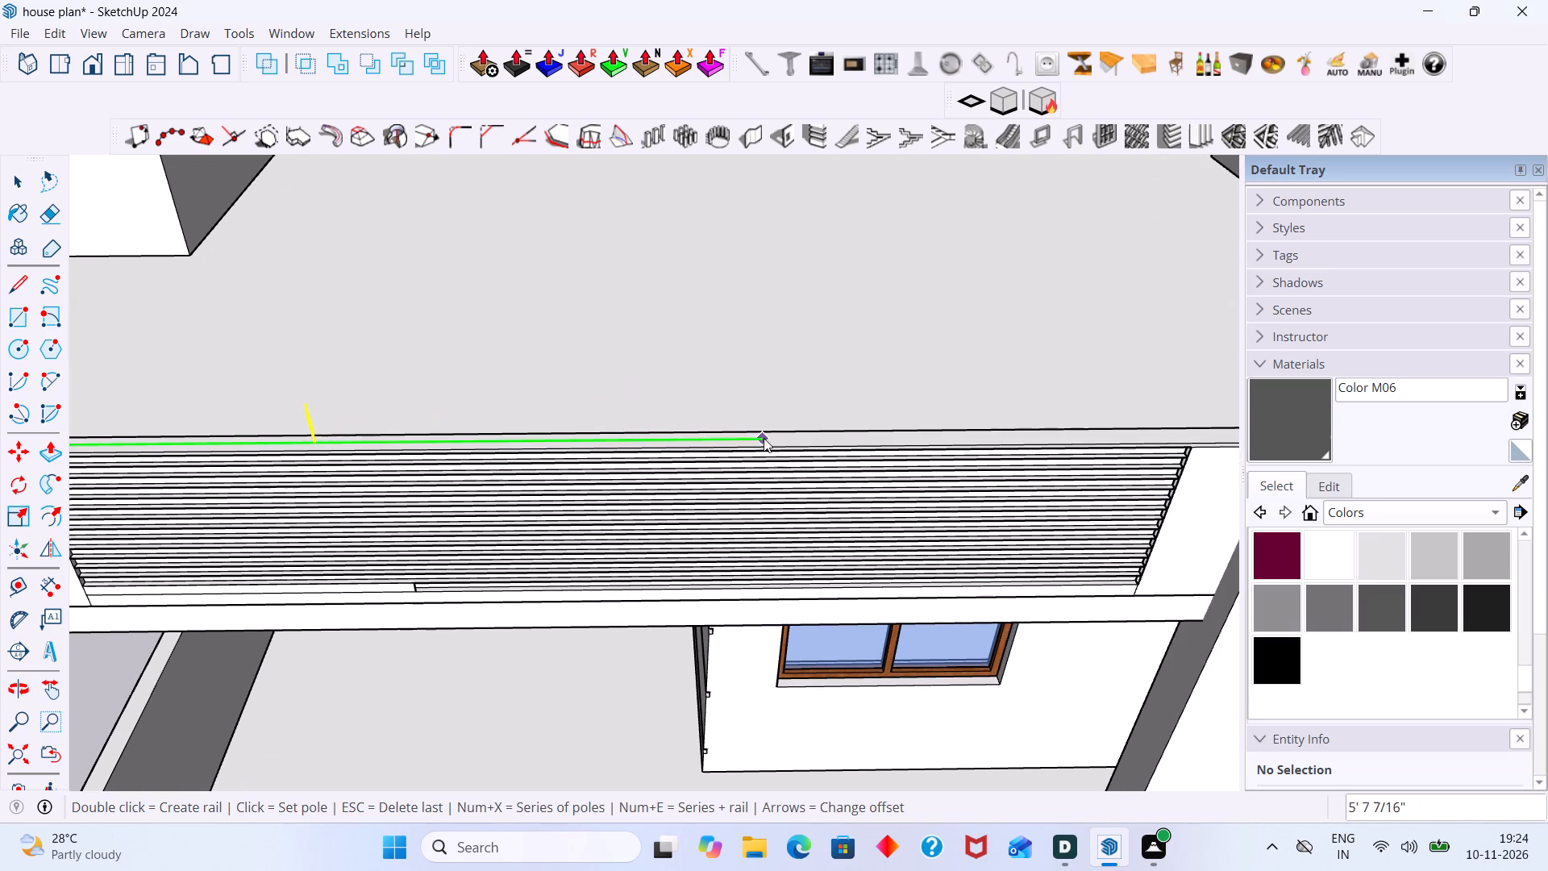
pyautogui.click(805, 438)
# Finish the rail at the adjoining tall wall, about 5' 11" from the last intermediate pole.
pyautogui.scroll(-3, 937, 415)
pyautogui.moveTo(961, 420); pyautogui.dragTo(794, 407, button='middle')
pyautogui.scroll(4, 895, 406)
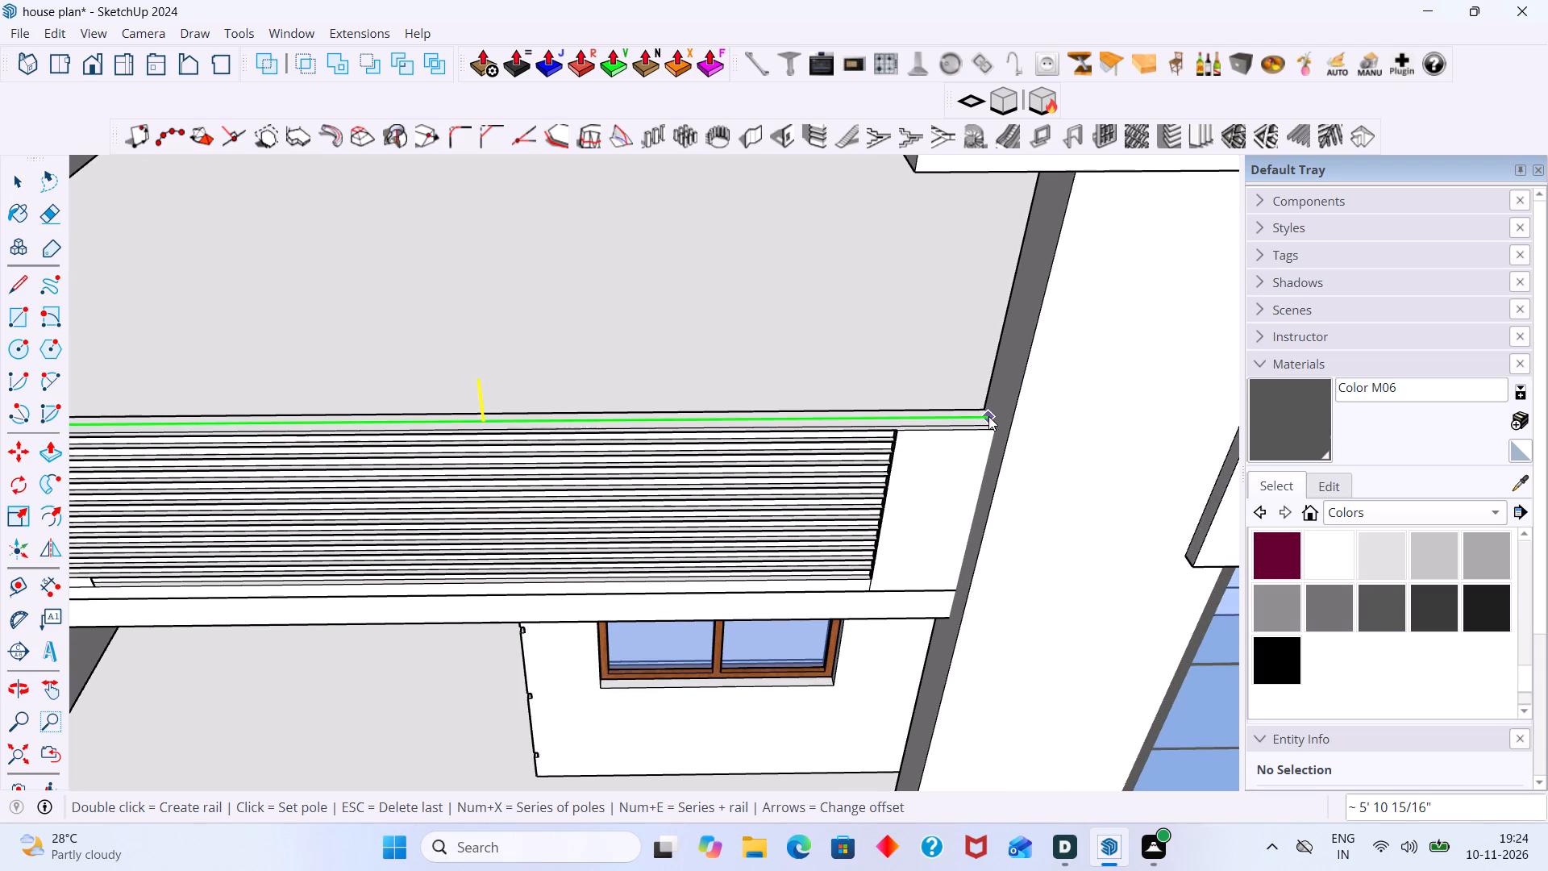
pyautogui.doubleClick(988, 416)
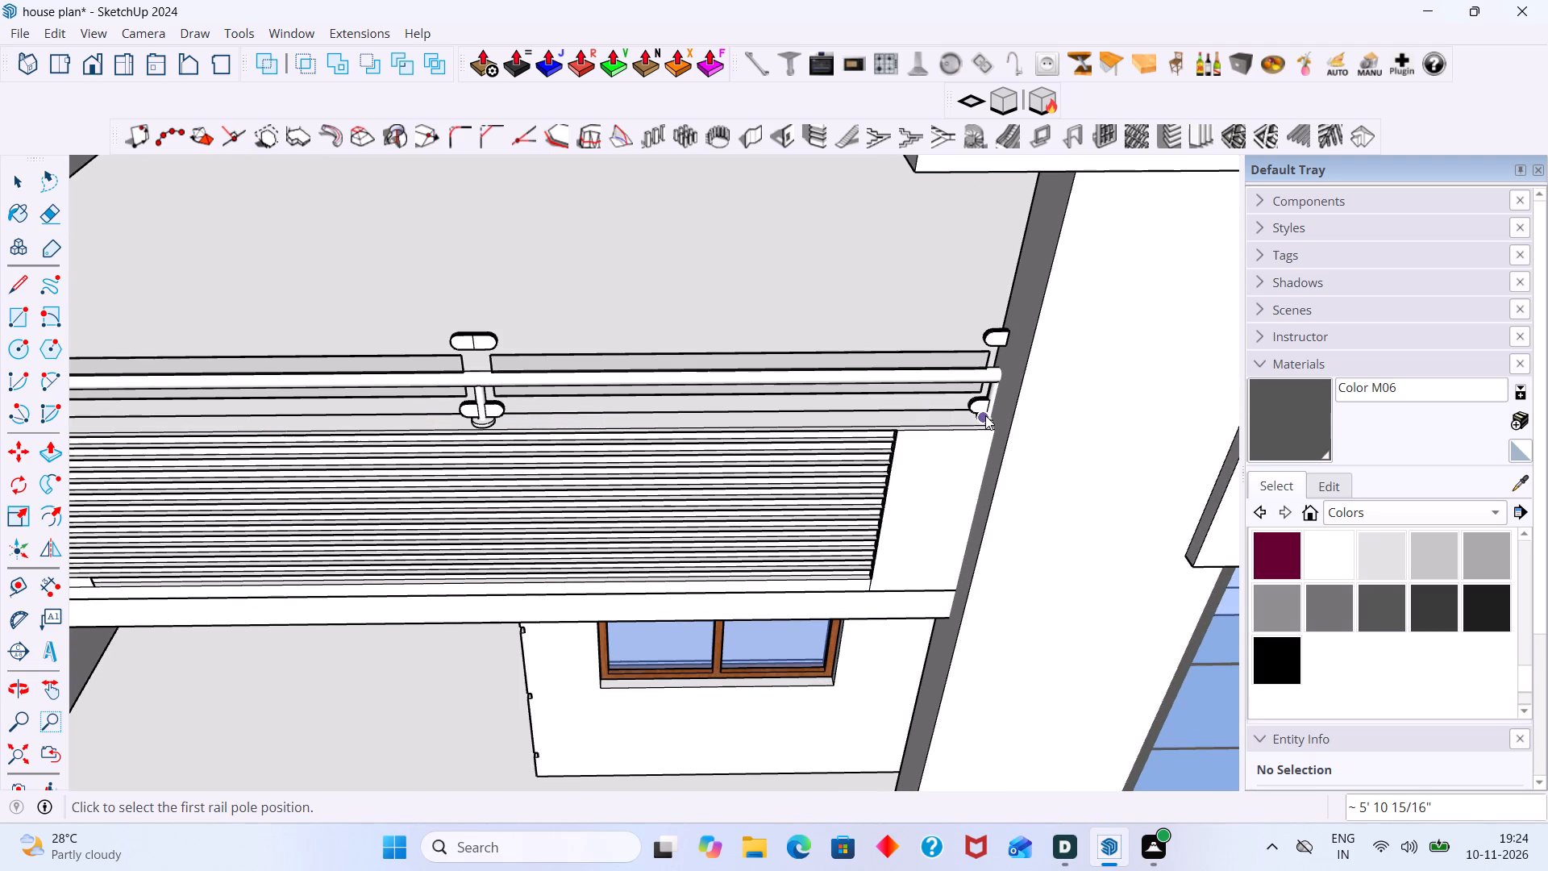
pyautogui.press('space')
# Scale the rail group vertically by about 1.45, matching its top to the top corner of the adjoining raised parapet.
pyautogui.moveTo(545, 343); pyautogui.dragTo(683, 353, button='middle')
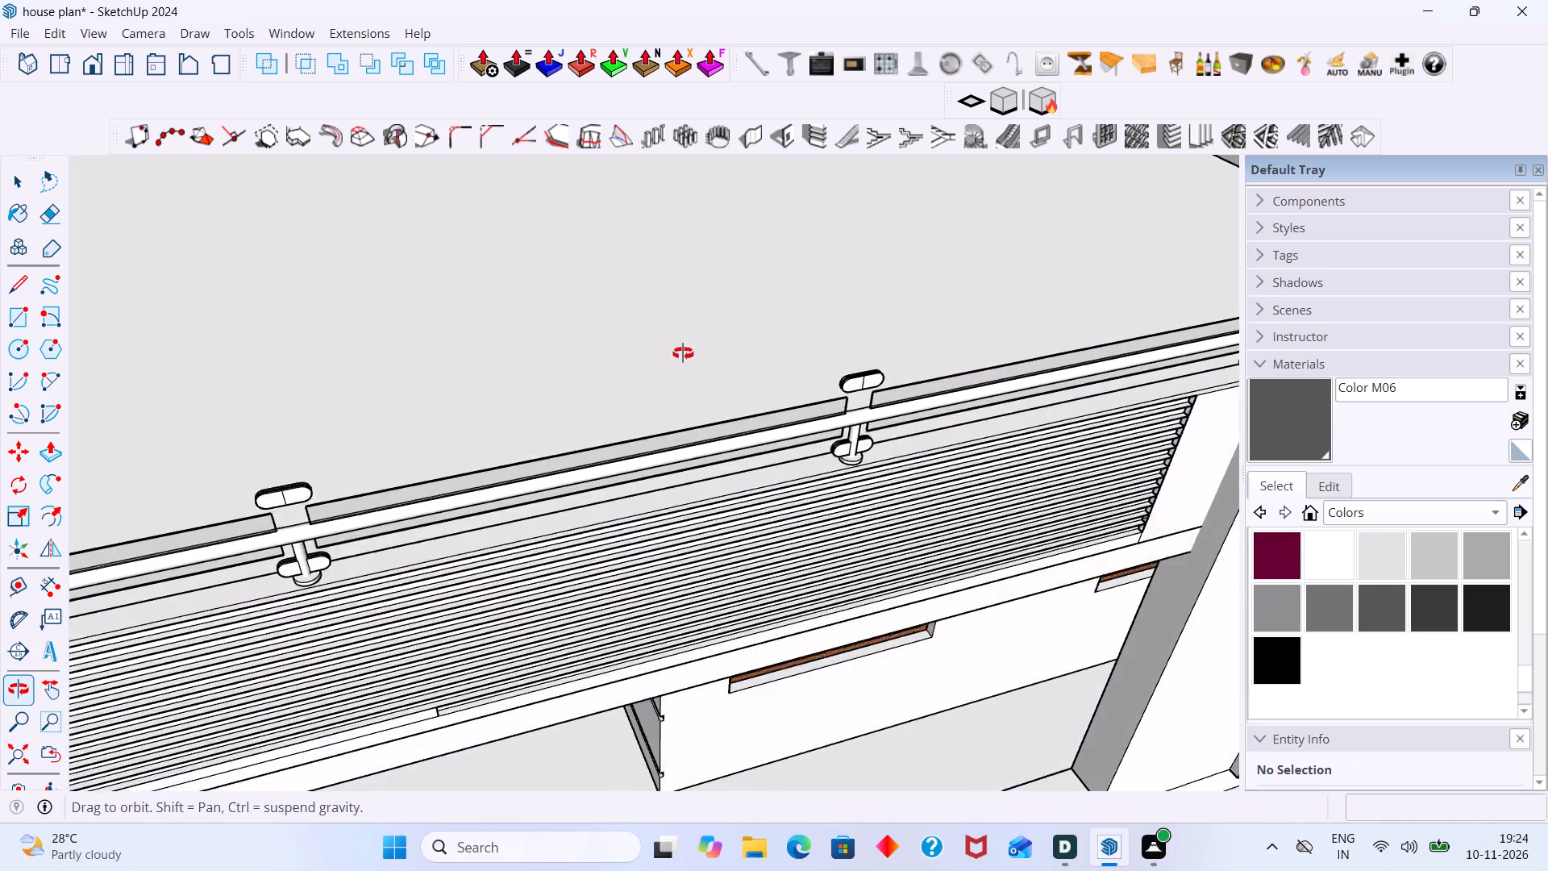
pyautogui.moveTo(683, 353); pyautogui.dragTo(650, 344, button='middle')
pyautogui.click(797, 334)
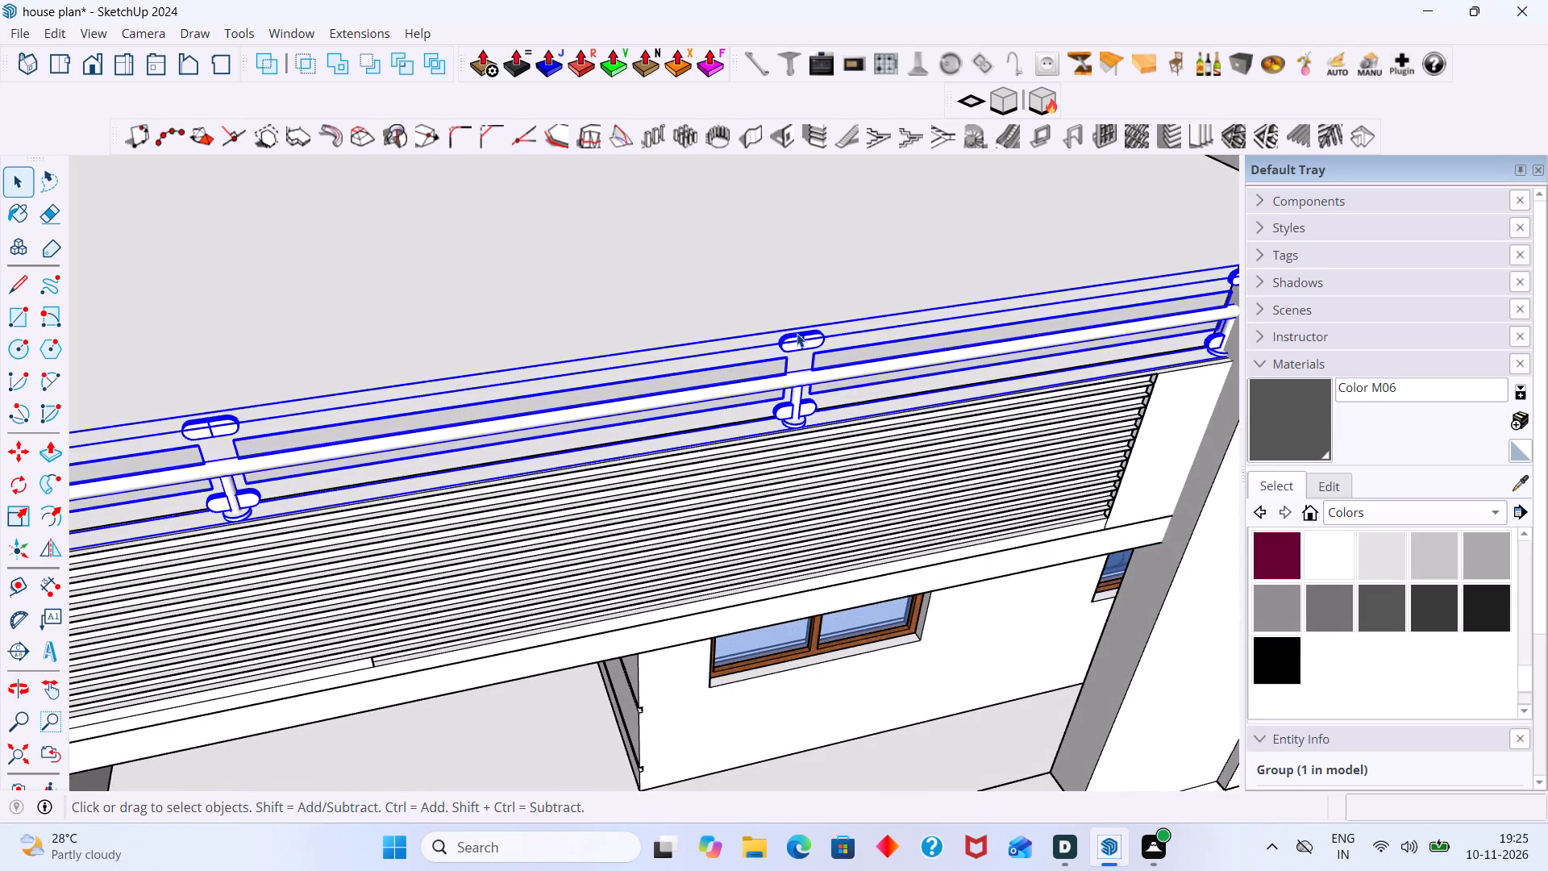
pyautogui.press('s')
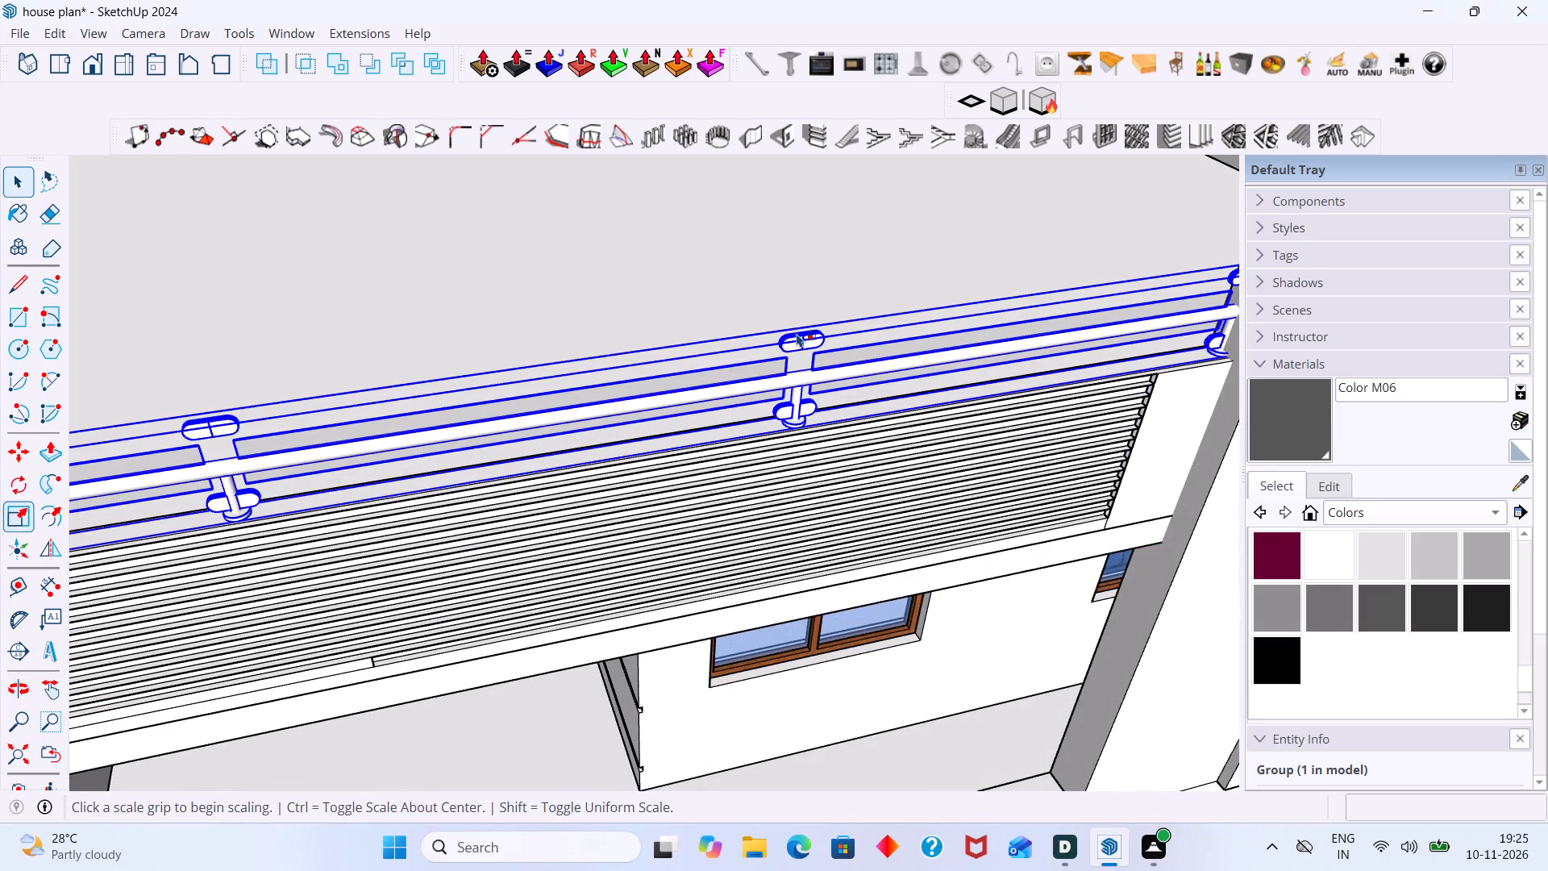
pyautogui.click(637, 355)
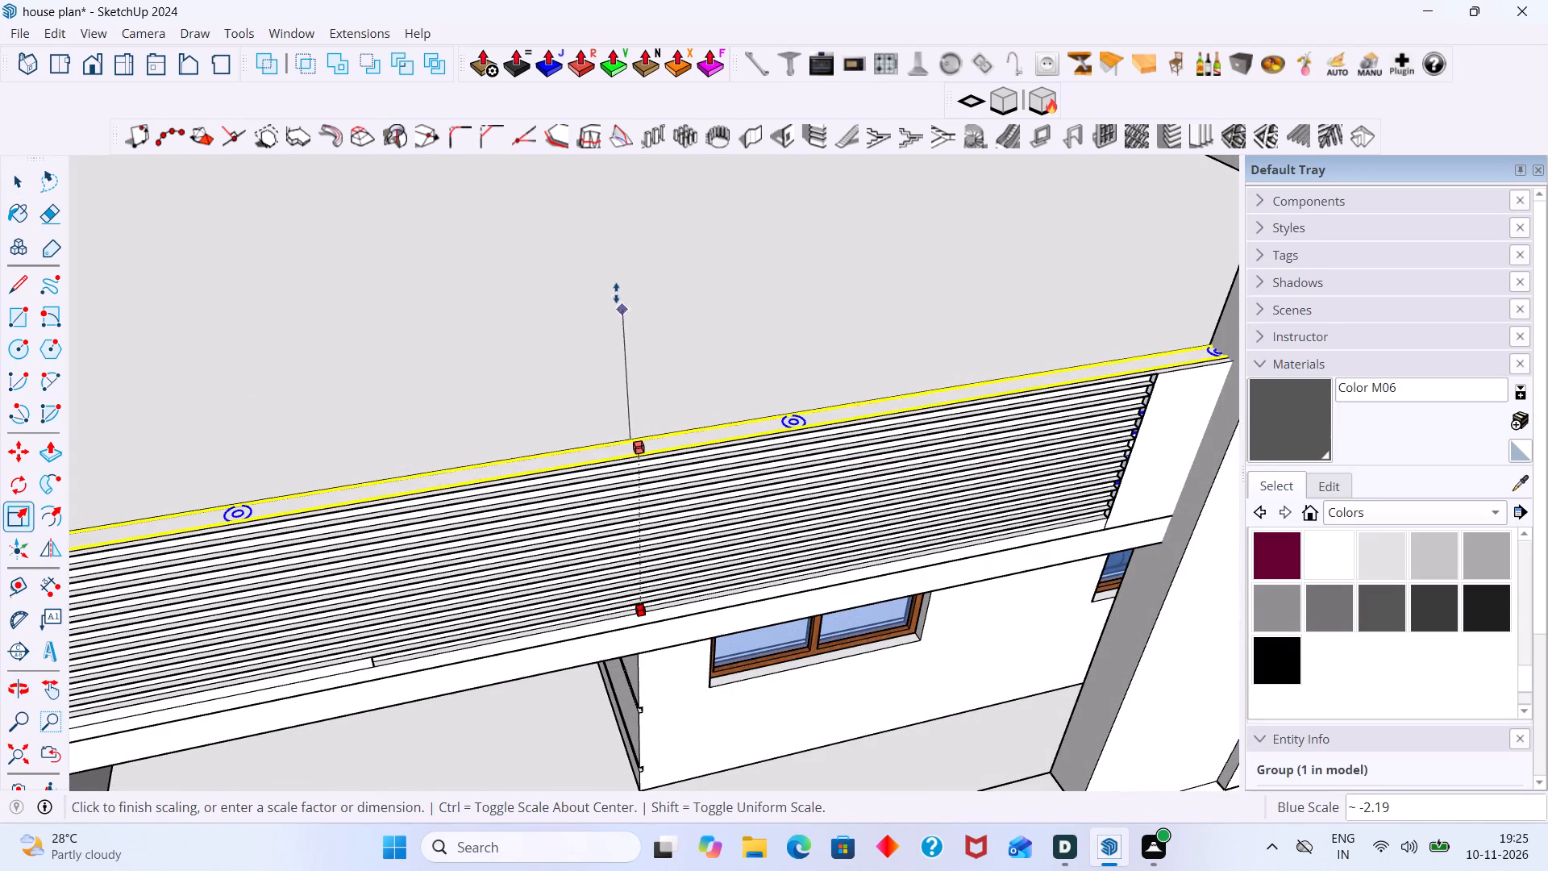
pyautogui.scroll(-7, 616, 291)
pyautogui.press('Escape')
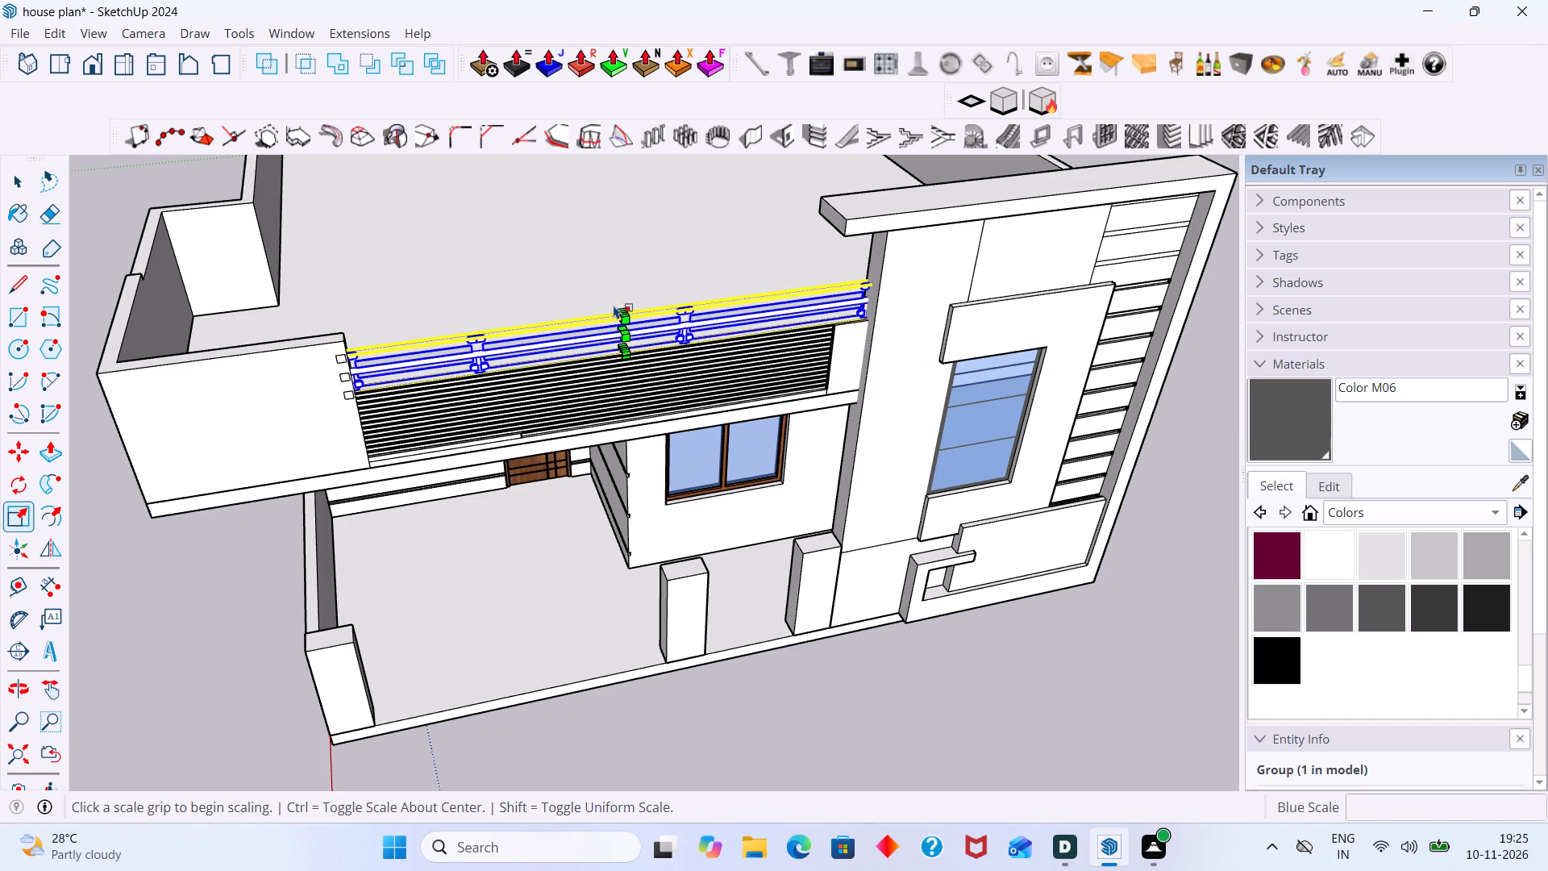
pyautogui.scroll(8, 622, 320)
pyautogui.moveTo(679, 309); pyautogui.dragTo(679, 336, button='middle')
pyautogui.scroll(2, 633, 358)
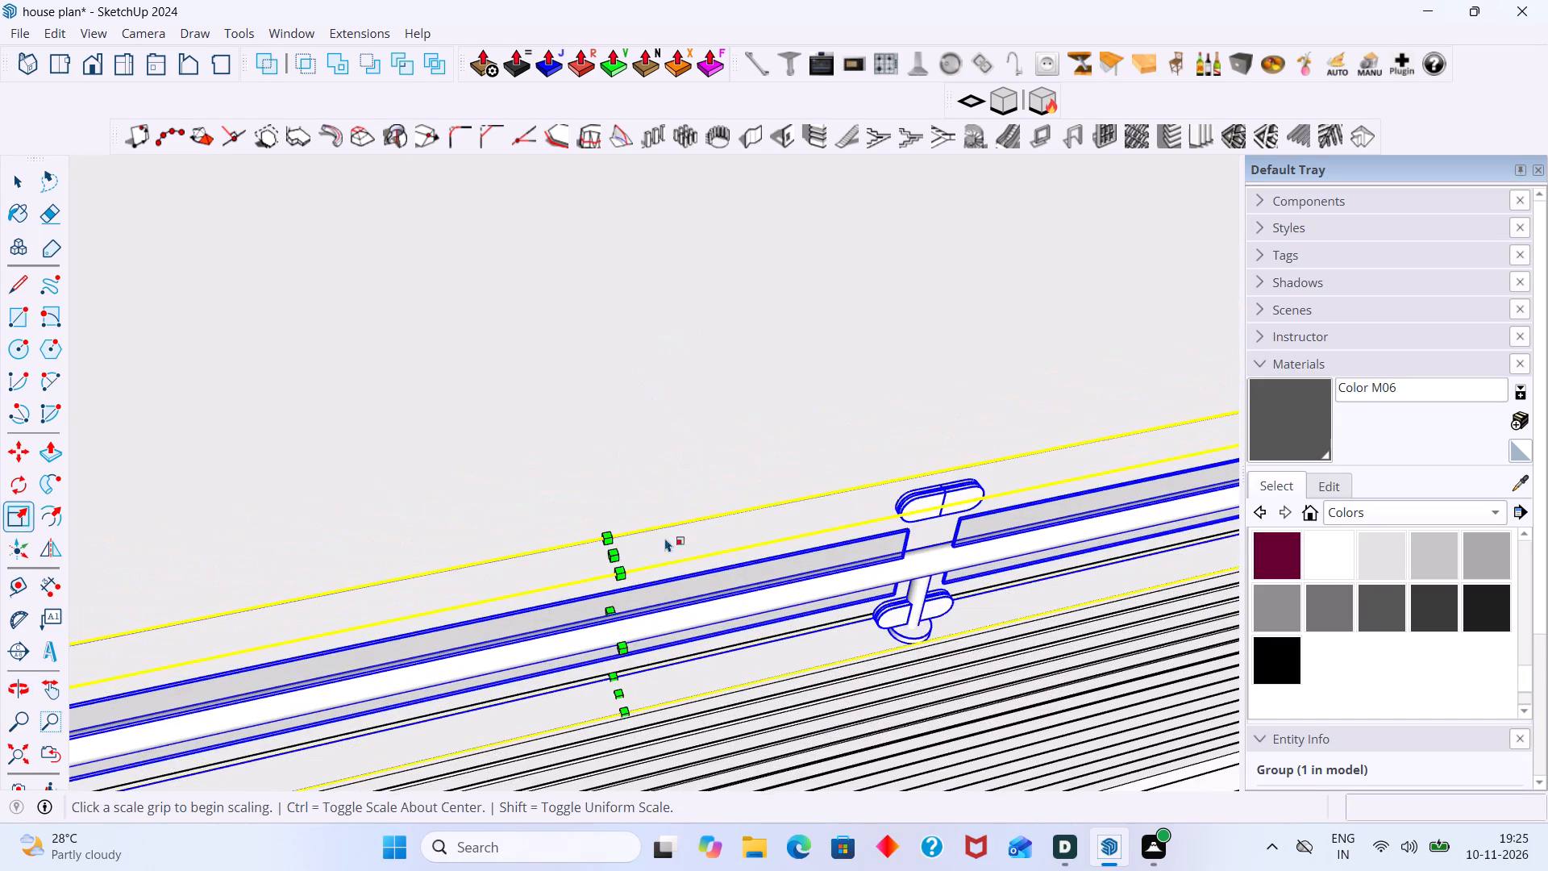
pyautogui.click(609, 552)
pyautogui.scroll(-10, 580, 482)
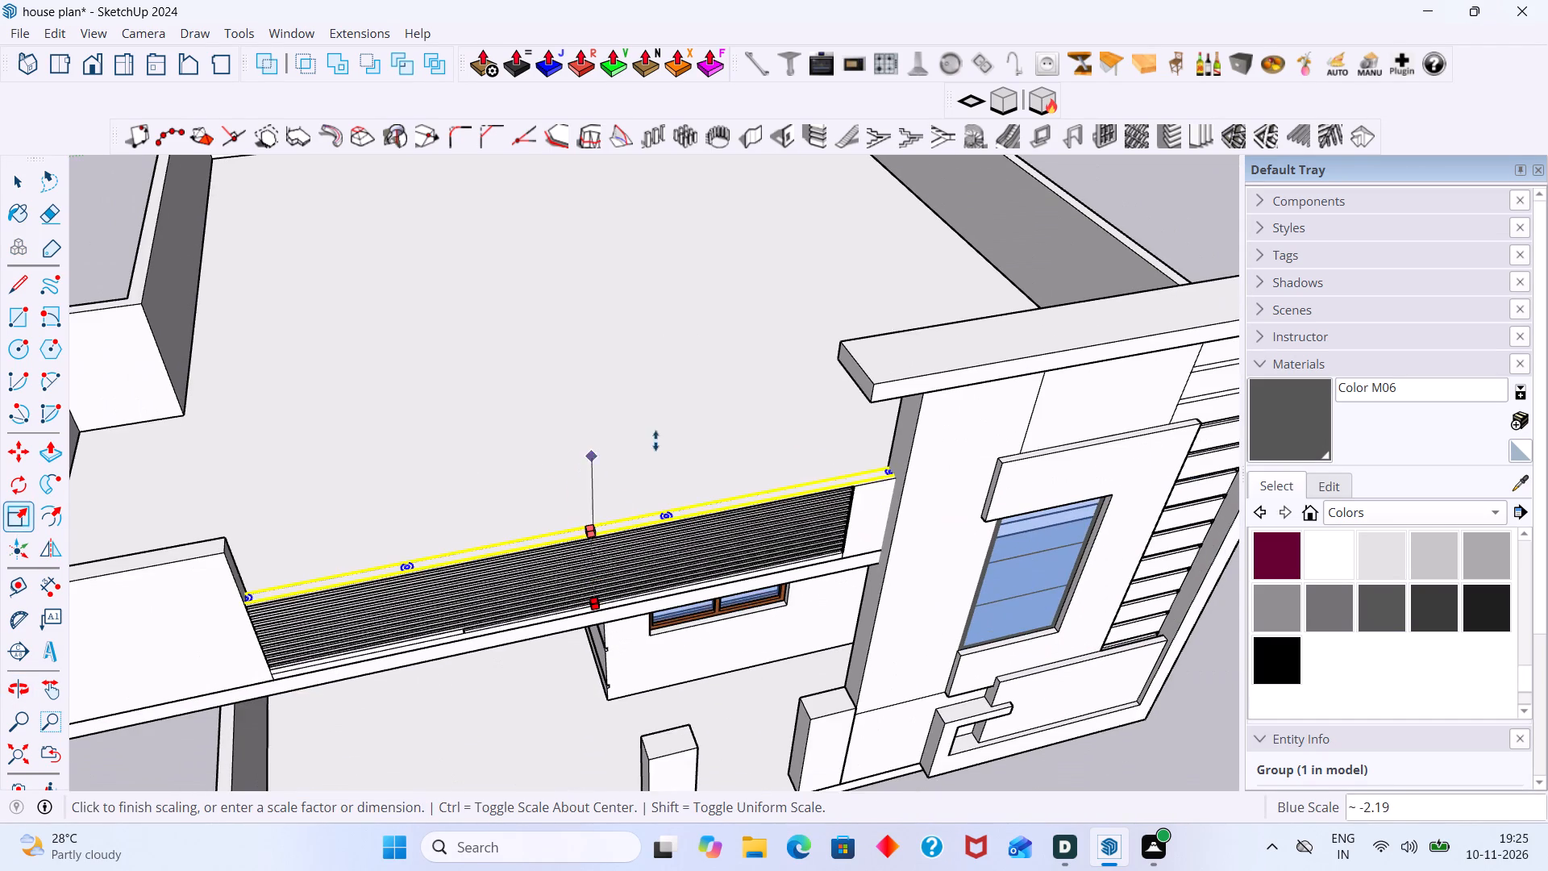
pyautogui.scroll(1, 917, 419)
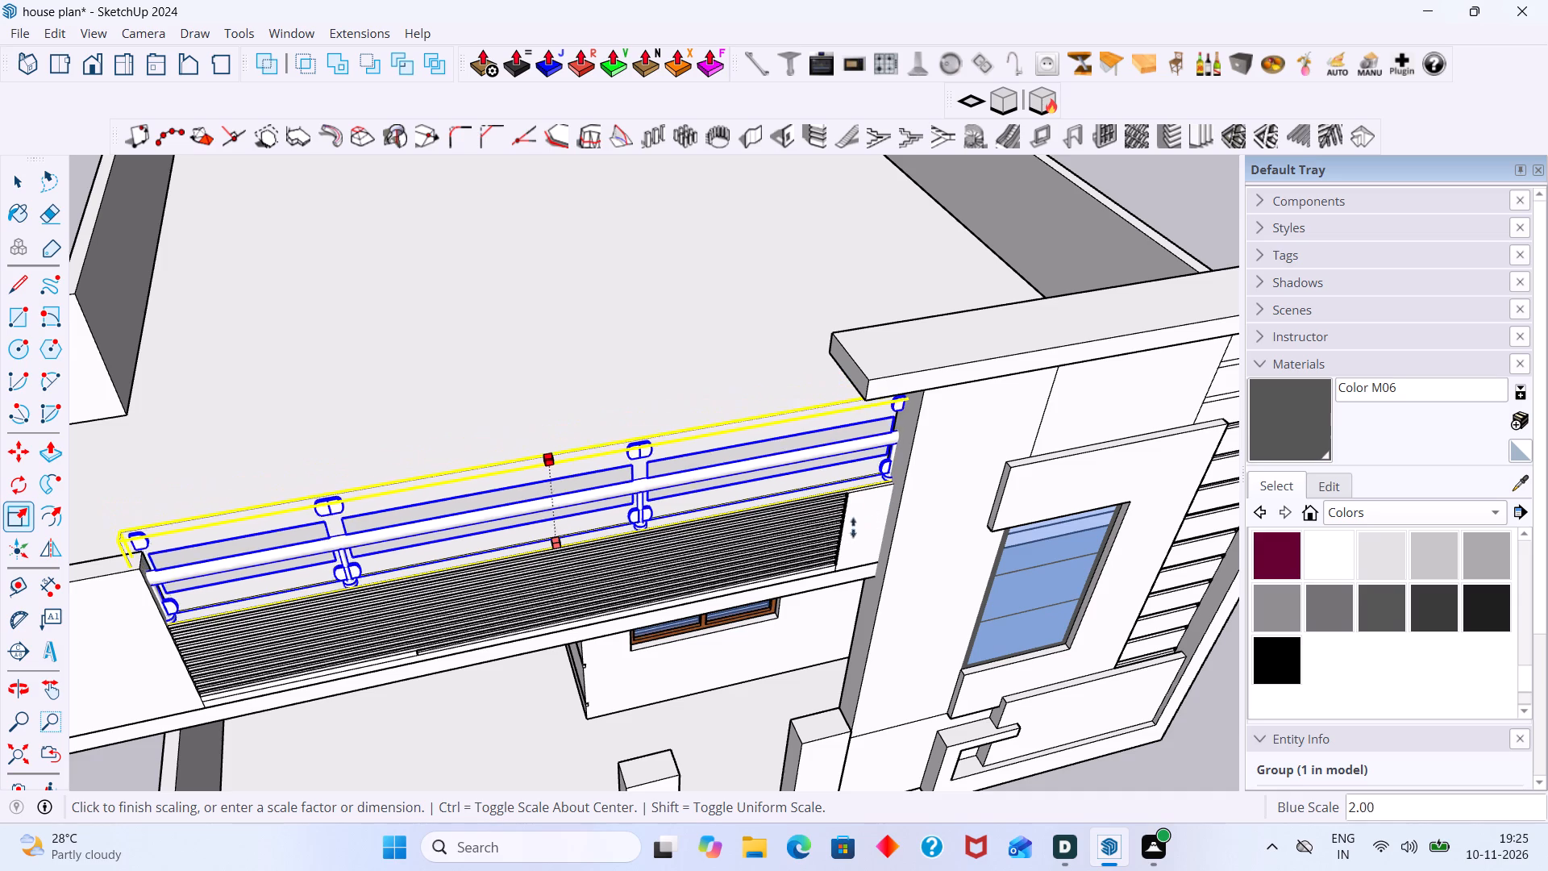
pyautogui.scroll(5, 144, 566)
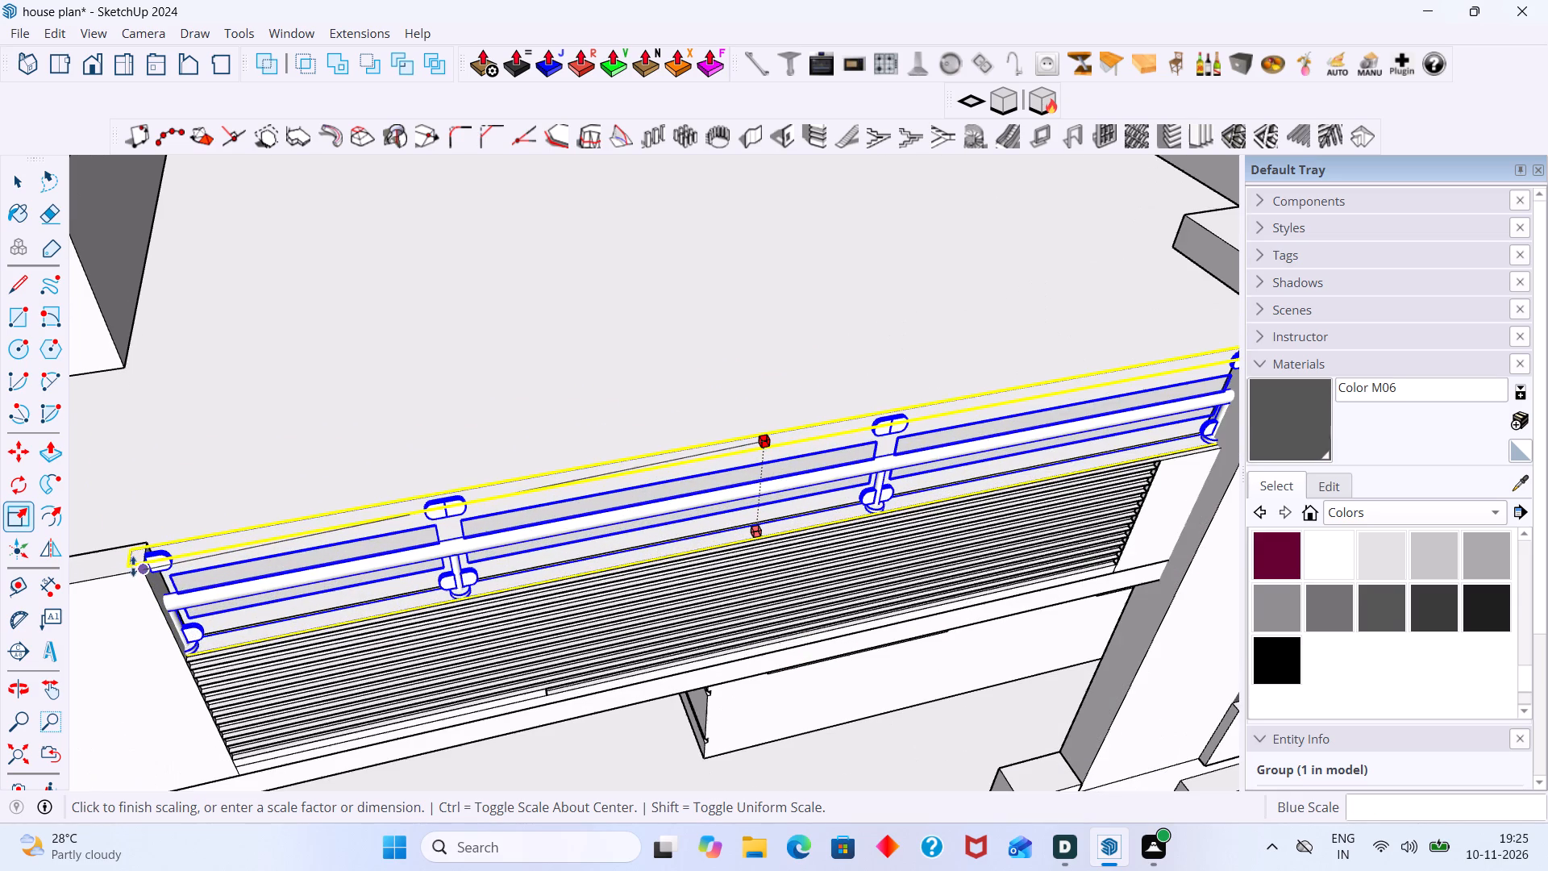
pyautogui.click(140, 574)
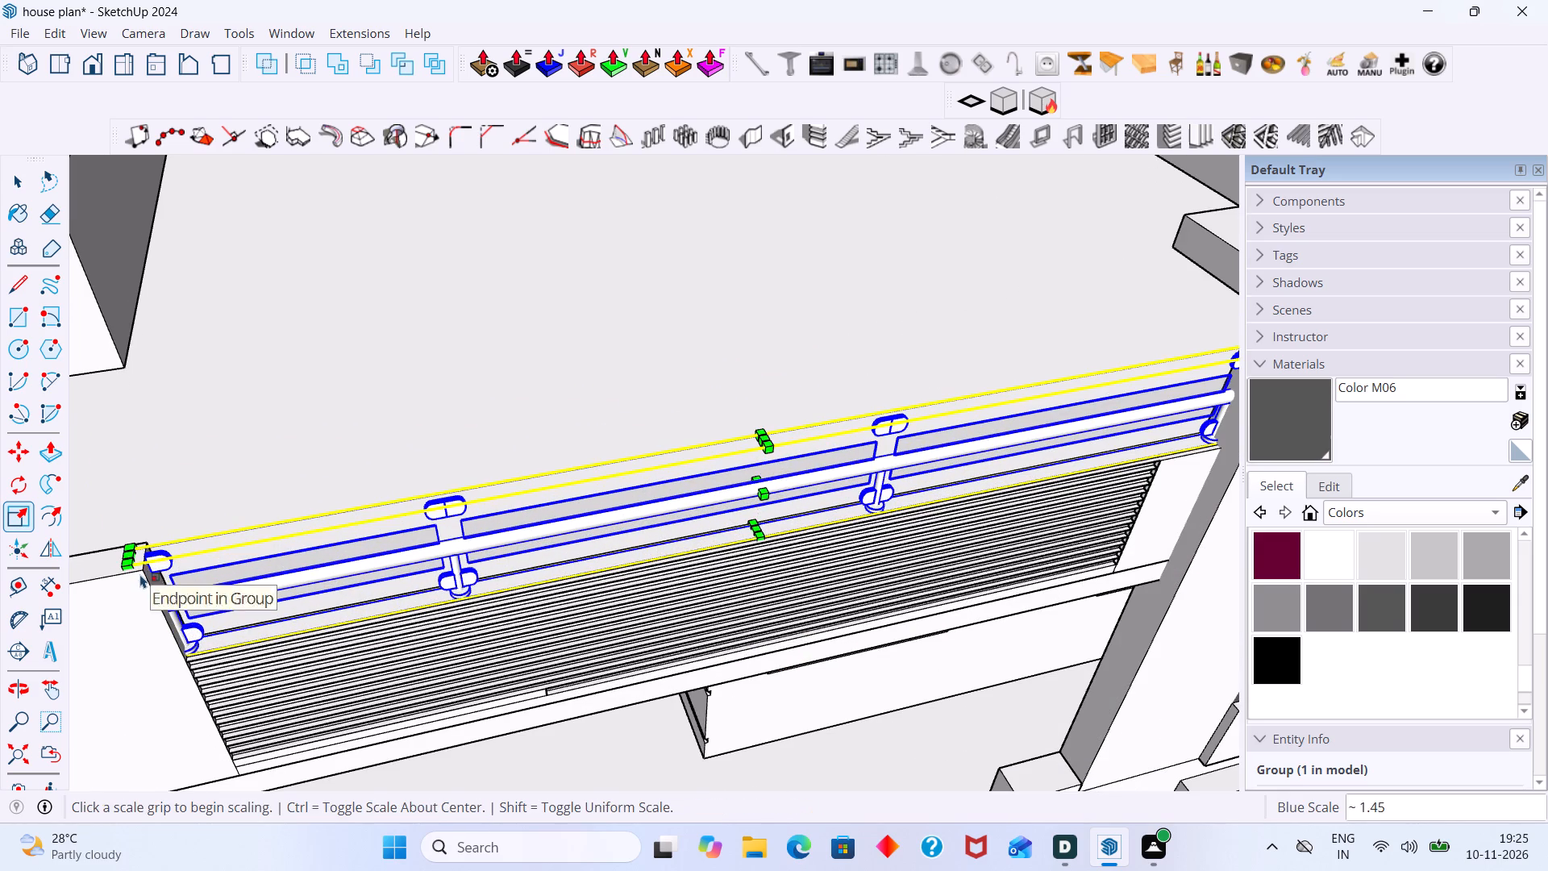
pyautogui.press('space')
pyautogui.click(268, 419)
# Examine the scaled rail's poles, handrail and panels, both overall and close up.
pyautogui.scroll(1, 273, 416)
pyautogui.scroll(-12, 281, 419)
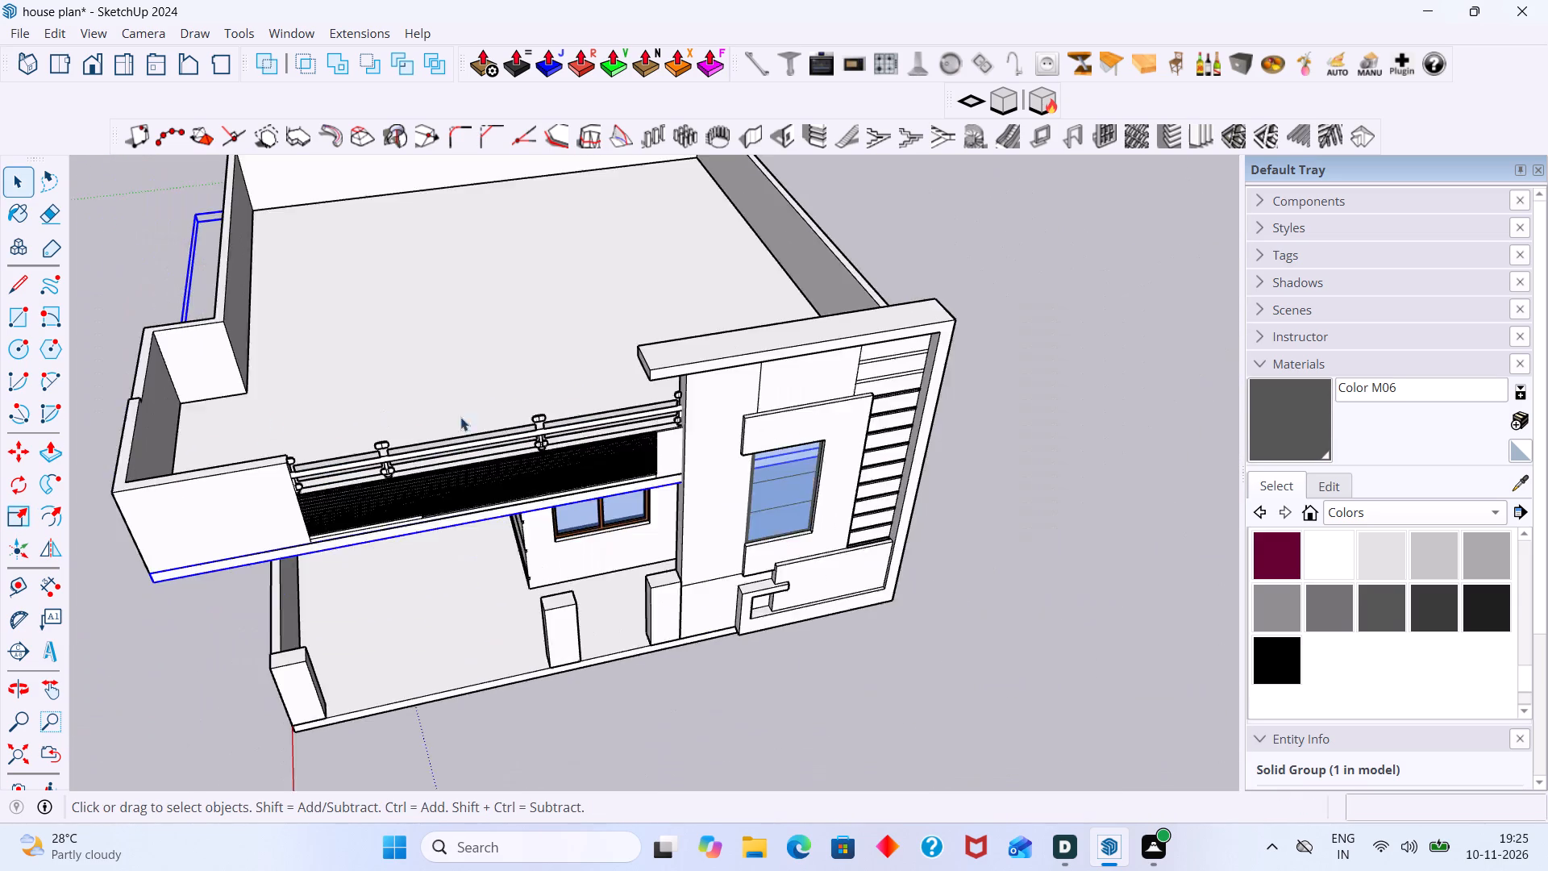
pyautogui.scroll(-1, 460, 417)
pyautogui.moveTo(560, 447); pyautogui.dragTo(598, 404, button='middle')
pyautogui.scroll(19, 589, 409)
pyautogui.moveTo(586, 439); pyautogui.dragTo(674, 439, button='middle')
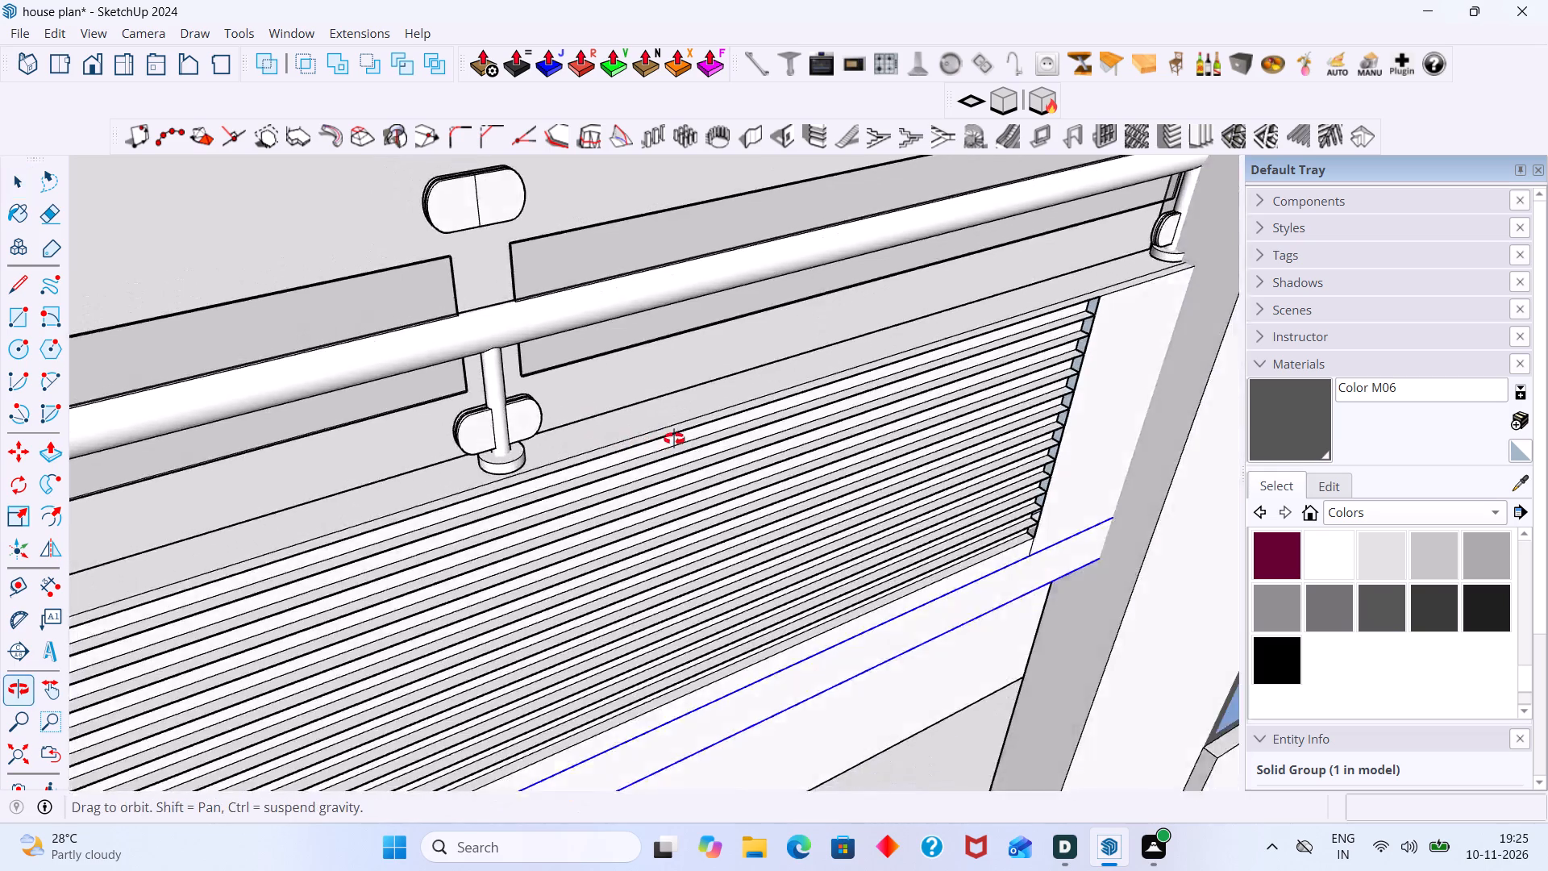
pyautogui.moveTo(674, 439); pyautogui.dragTo(610, 398, button='middle')
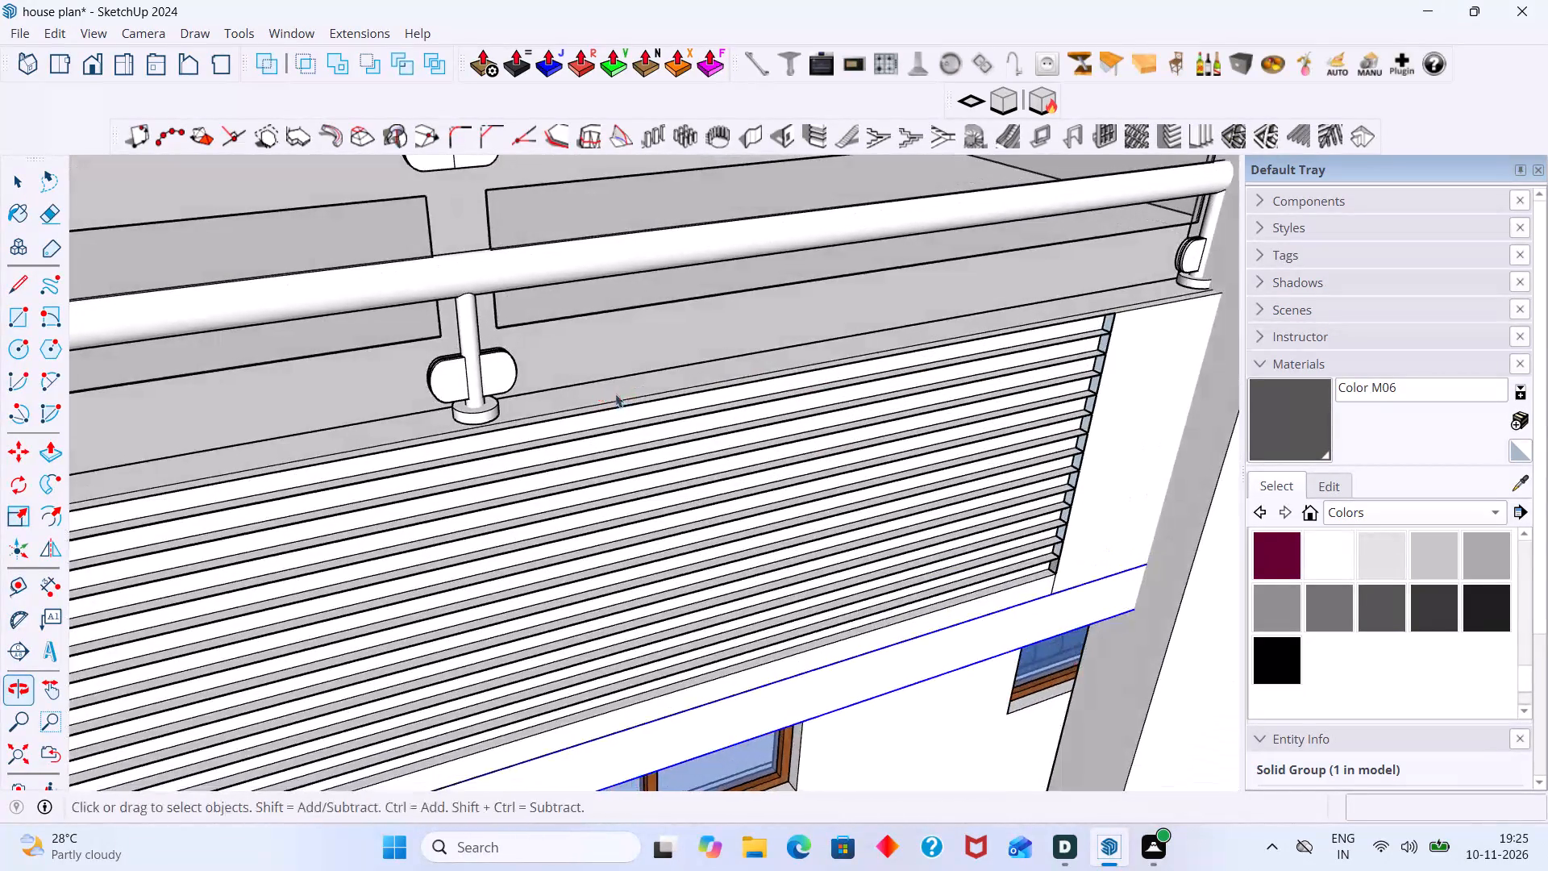
pyautogui.scroll(-10, 614, 388)
pyautogui.scroll(5, 539, 329)
pyautogui.scroll(-3, 532, 315)
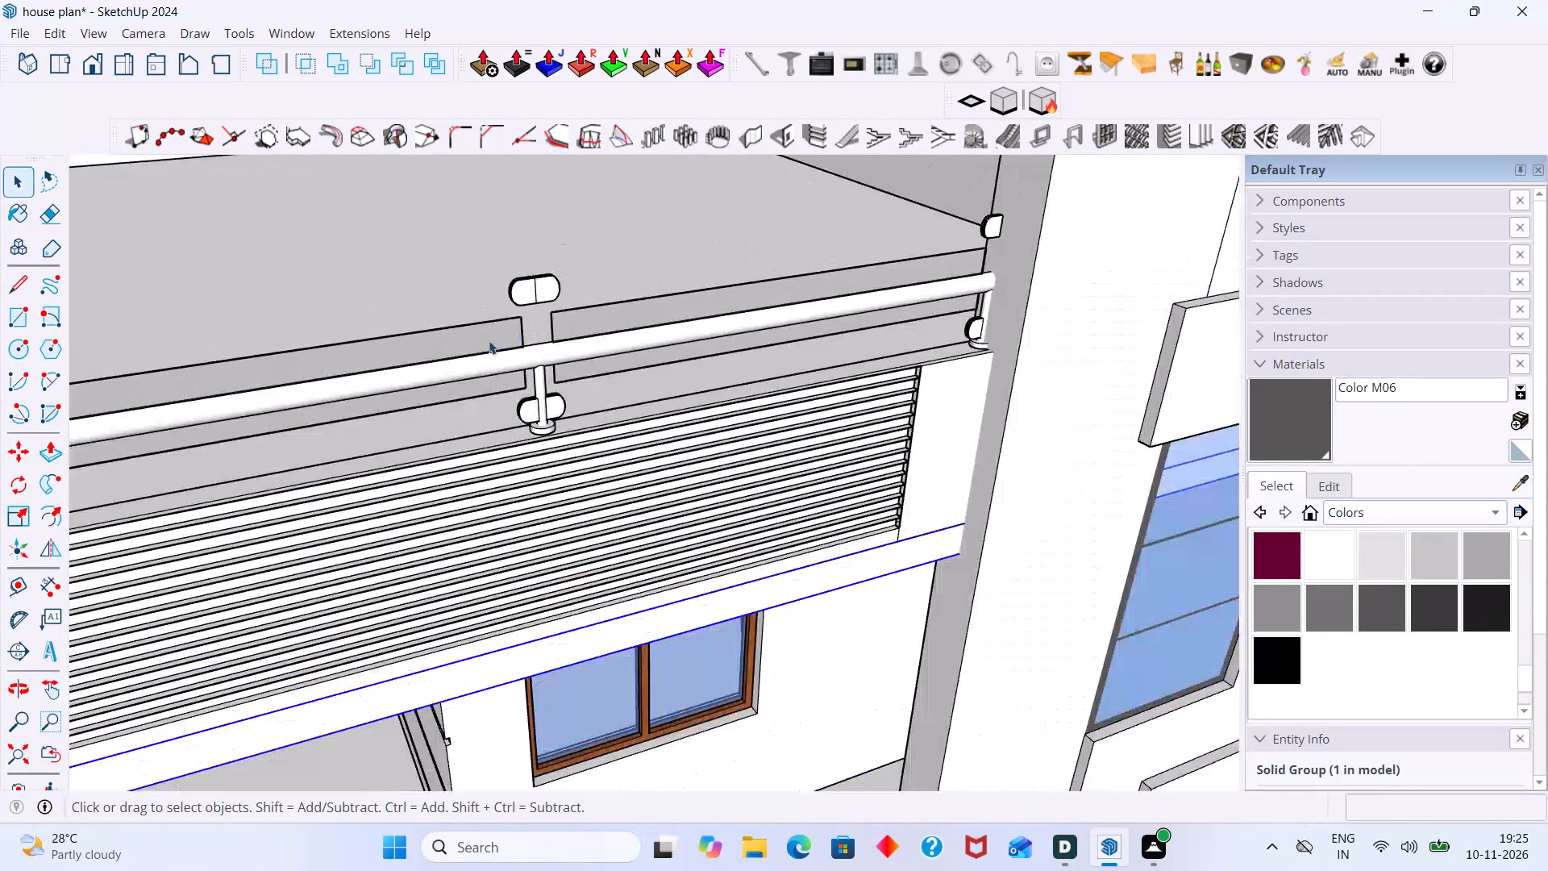
# Inside the rail group, paint the panels of the middle bay and tall-wall bay with Translucent Glass Blue sampled from the window below.
pyautogui.tripleClick(475, 340)
pyautogui.click(485, 336)
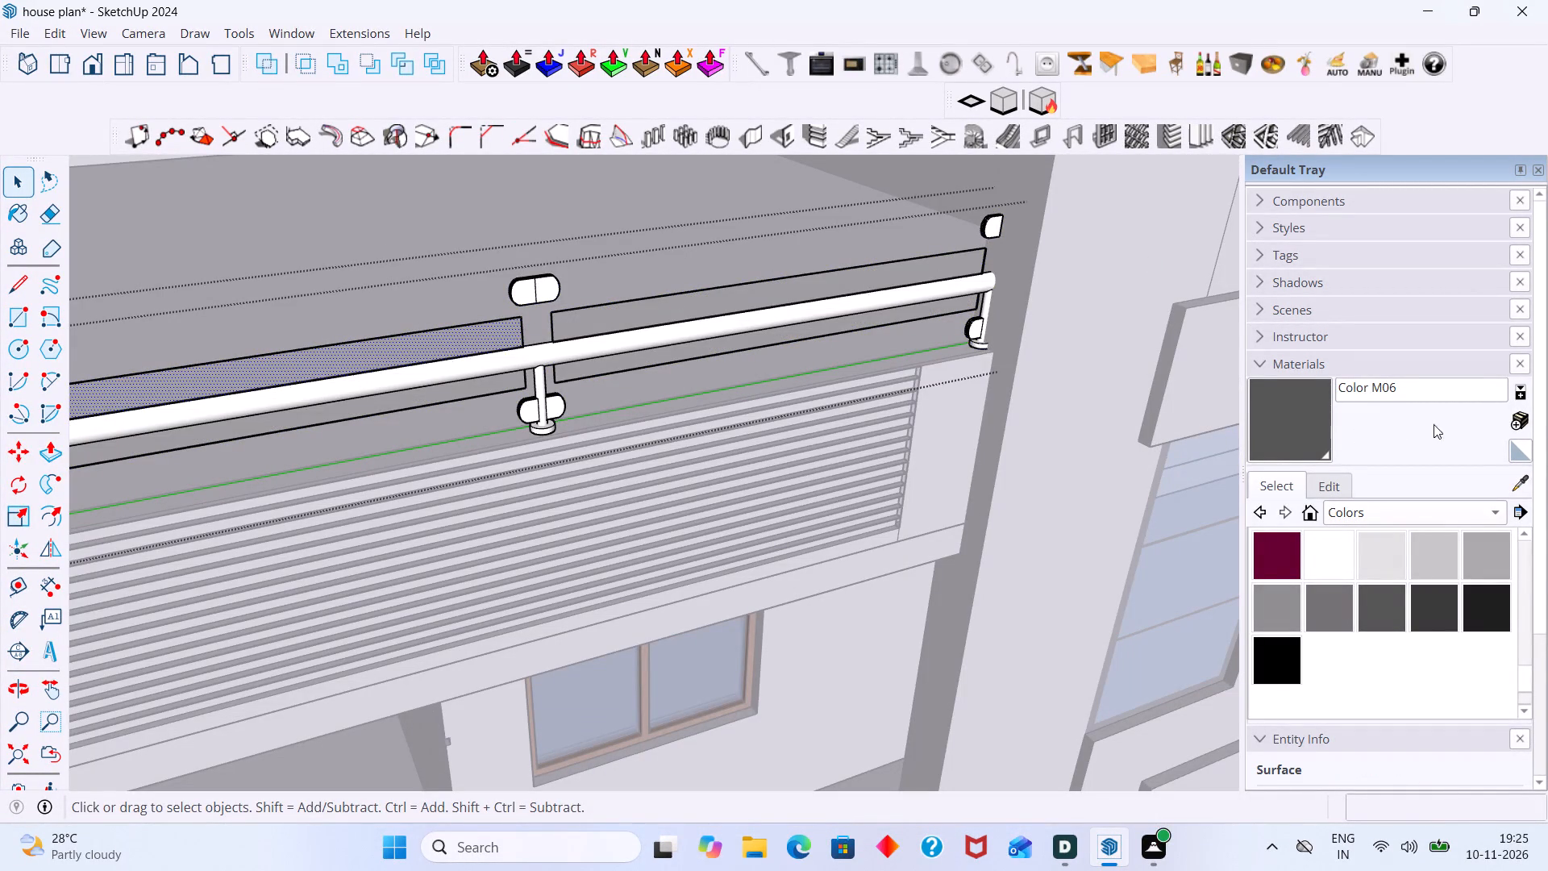
pyautogui.click(1517, 484)
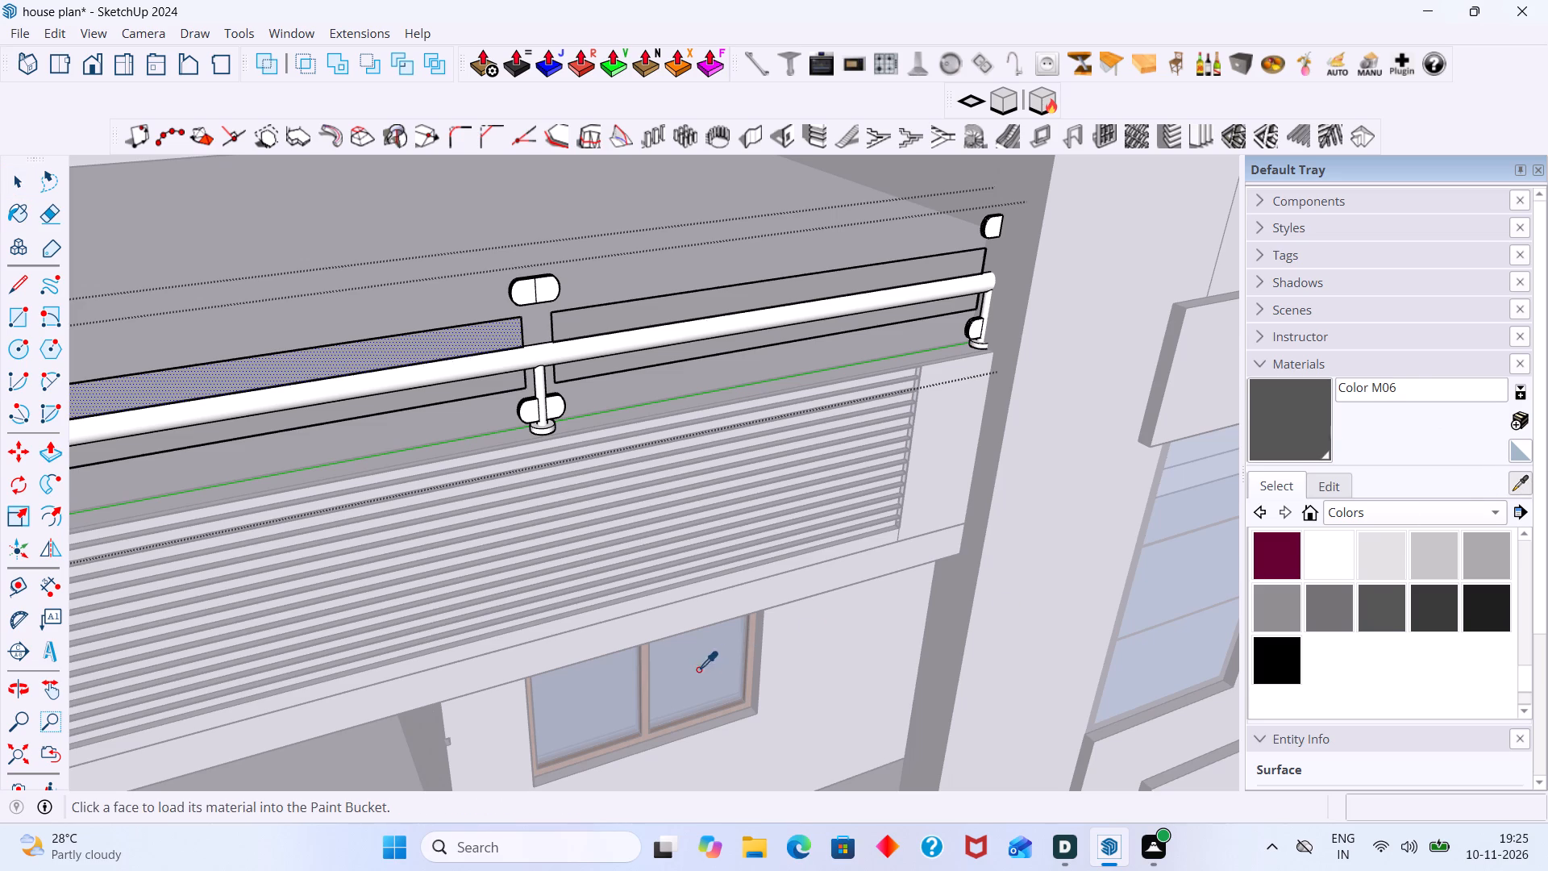
pyautogui.click(698, 669)
pyautogui.scroll(3, 513, 377)
pyautogui.click(469, 331)
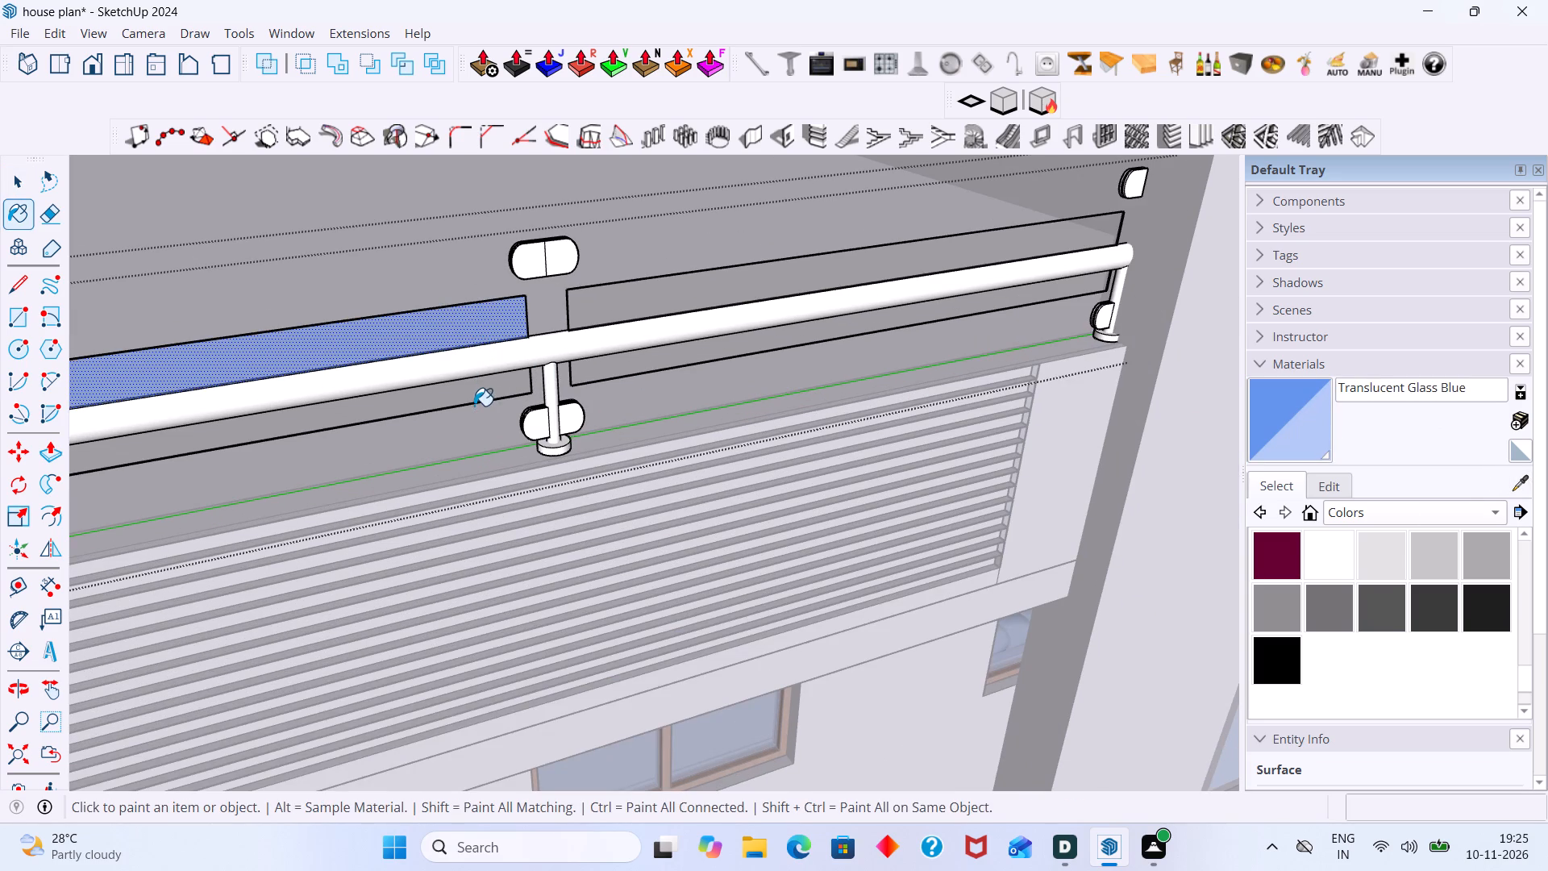
pyautogui.click(473, 401)
pyautogui.click(680, 307)
pyautogui.click(674, 357)
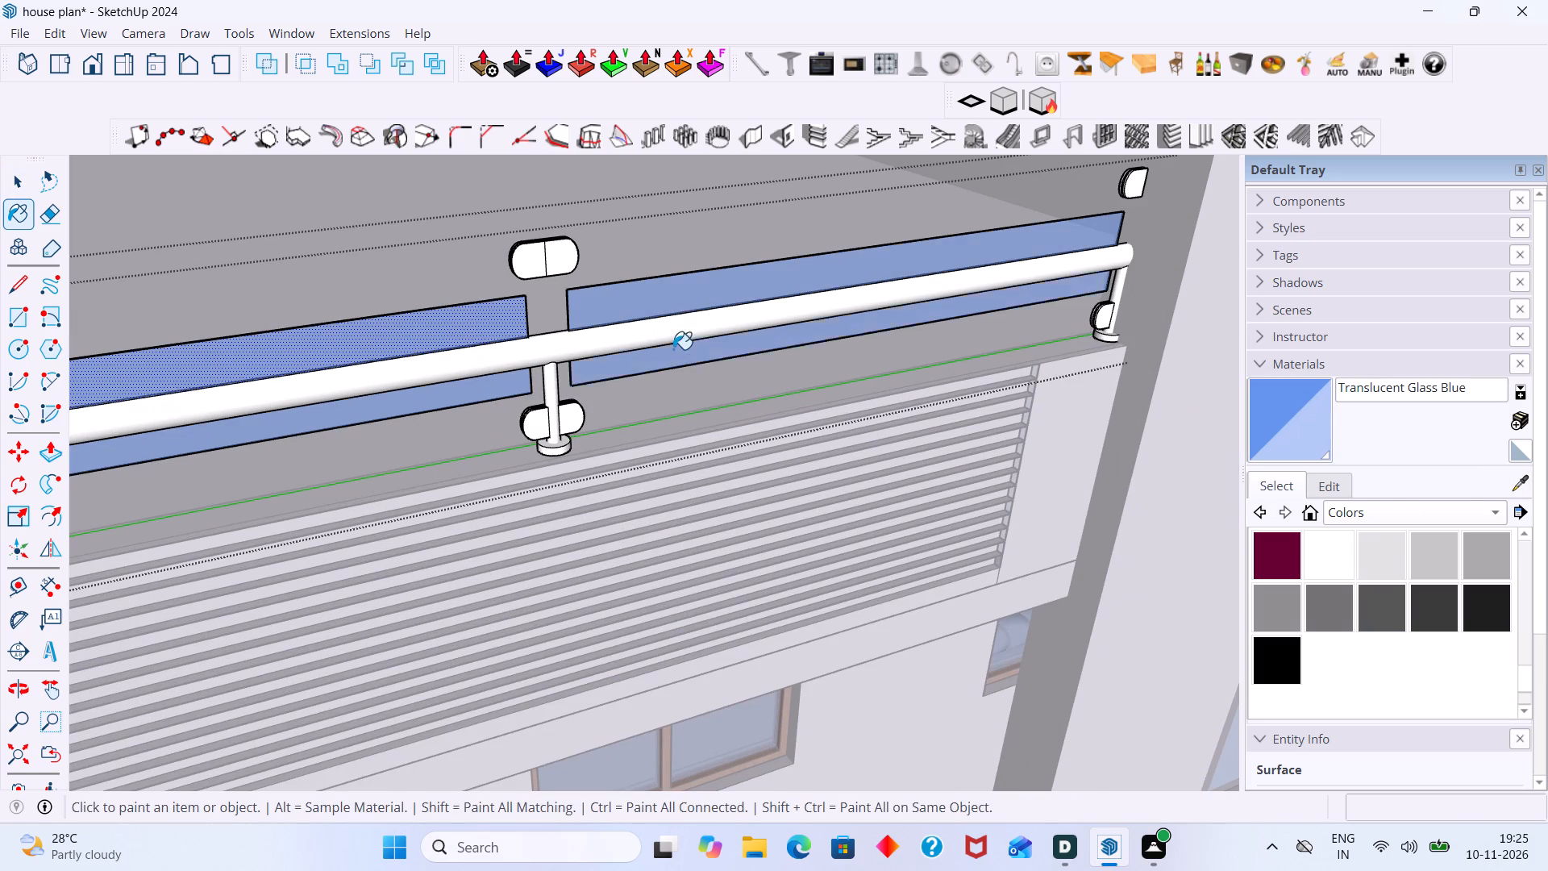
# Paint the panel in the bay beside the raised parapet Translucent Glass Blue, both above and below the handrail, and close the rail group.
pyautogui.scroll(-9, 673, 349)
pyautogui.scroll(3, 310, 423)
pyautogui.click(214, 383)
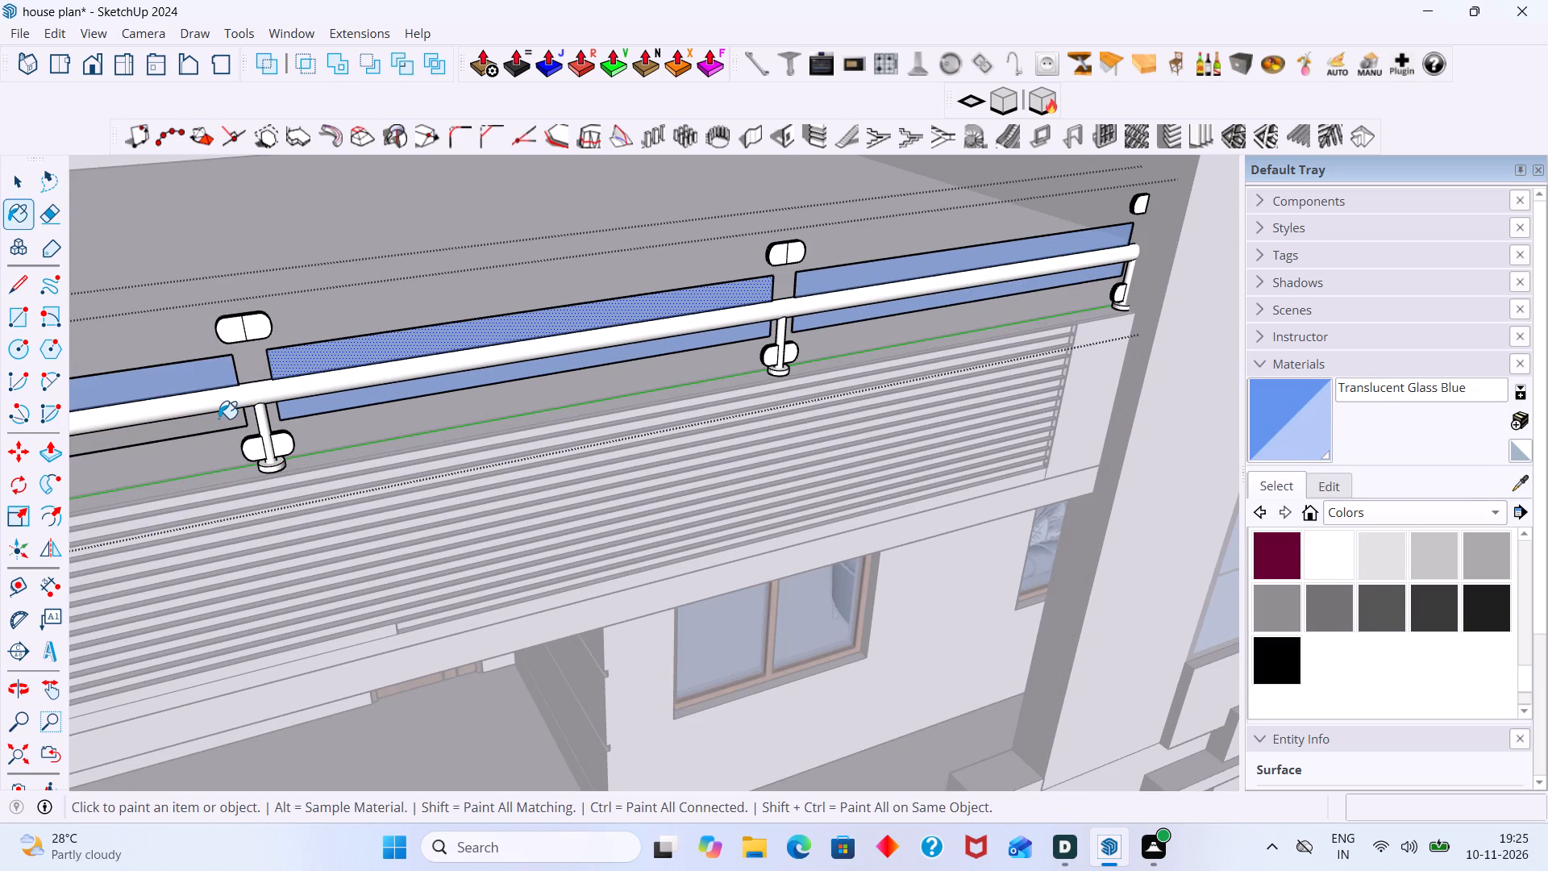
pyautogui.click(218, 420)
pyautogui.scroll(-4, 227, 421)
pyautogui.moveTo(352, 434); pyautogui.dragTo(578, 393, button='middle')
pyautogui.scroll(-5, 580, 392)
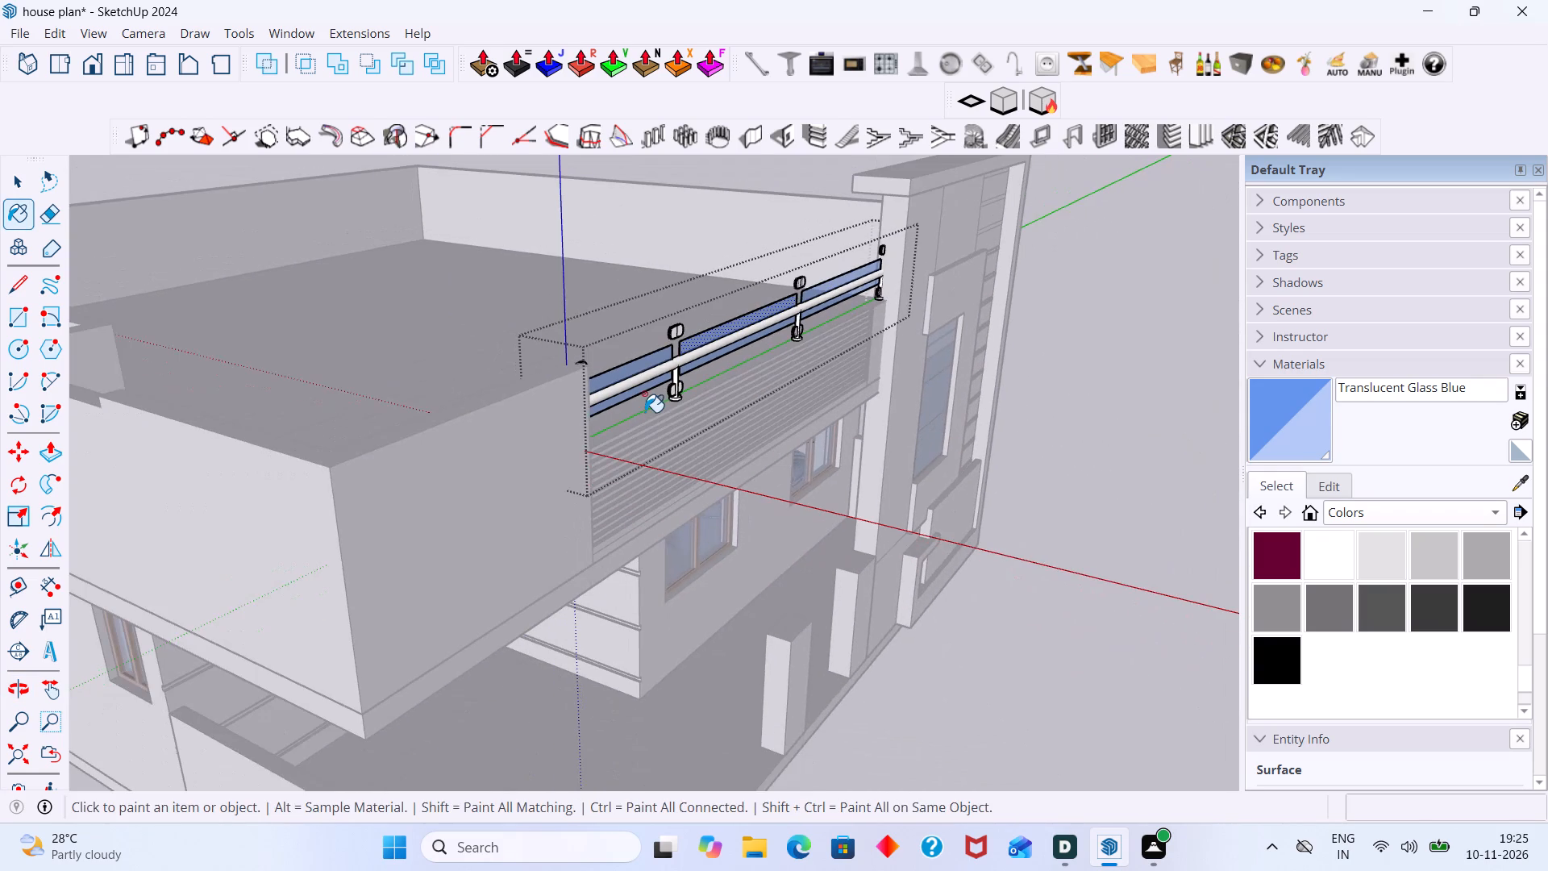
pyautogui.press('space')
pyautogui.click(1190, 441)
# Examine the whole house with its new glass balcony rail from the front and the side.
pyautogui.scroll(-6, 991, 412)
pyautogui.moveTo(921, 413); pyautogui.dragTo(668, 411, button='middle')
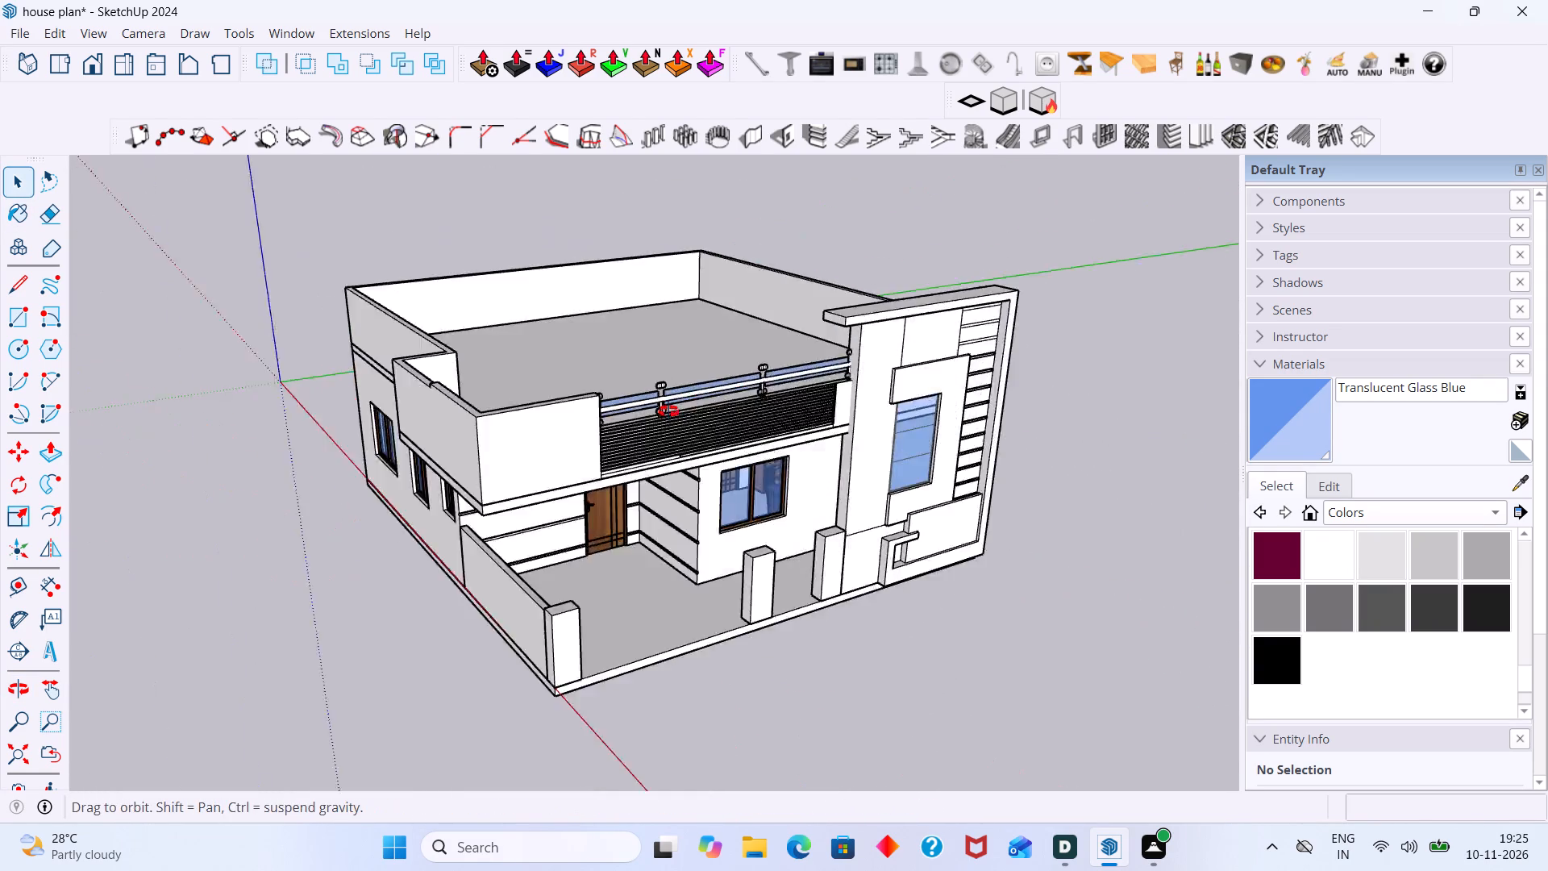
pyautogui.moveTo(668, 411); pyautogui.dragTo(530, 423, button='middle')
pyautogui.scroll(5, 635, 427)
pyautogui.scroll(-10, 668, 416)
pyautogui.moveTo(692, 561); pyautogui.dragTo(692, 502, button='middle')
pyautogui.scroll(-4, 684, 516)
pyautogui.moveTo(732, 523); pyautogui.dragTo(783, 534, button='middle')
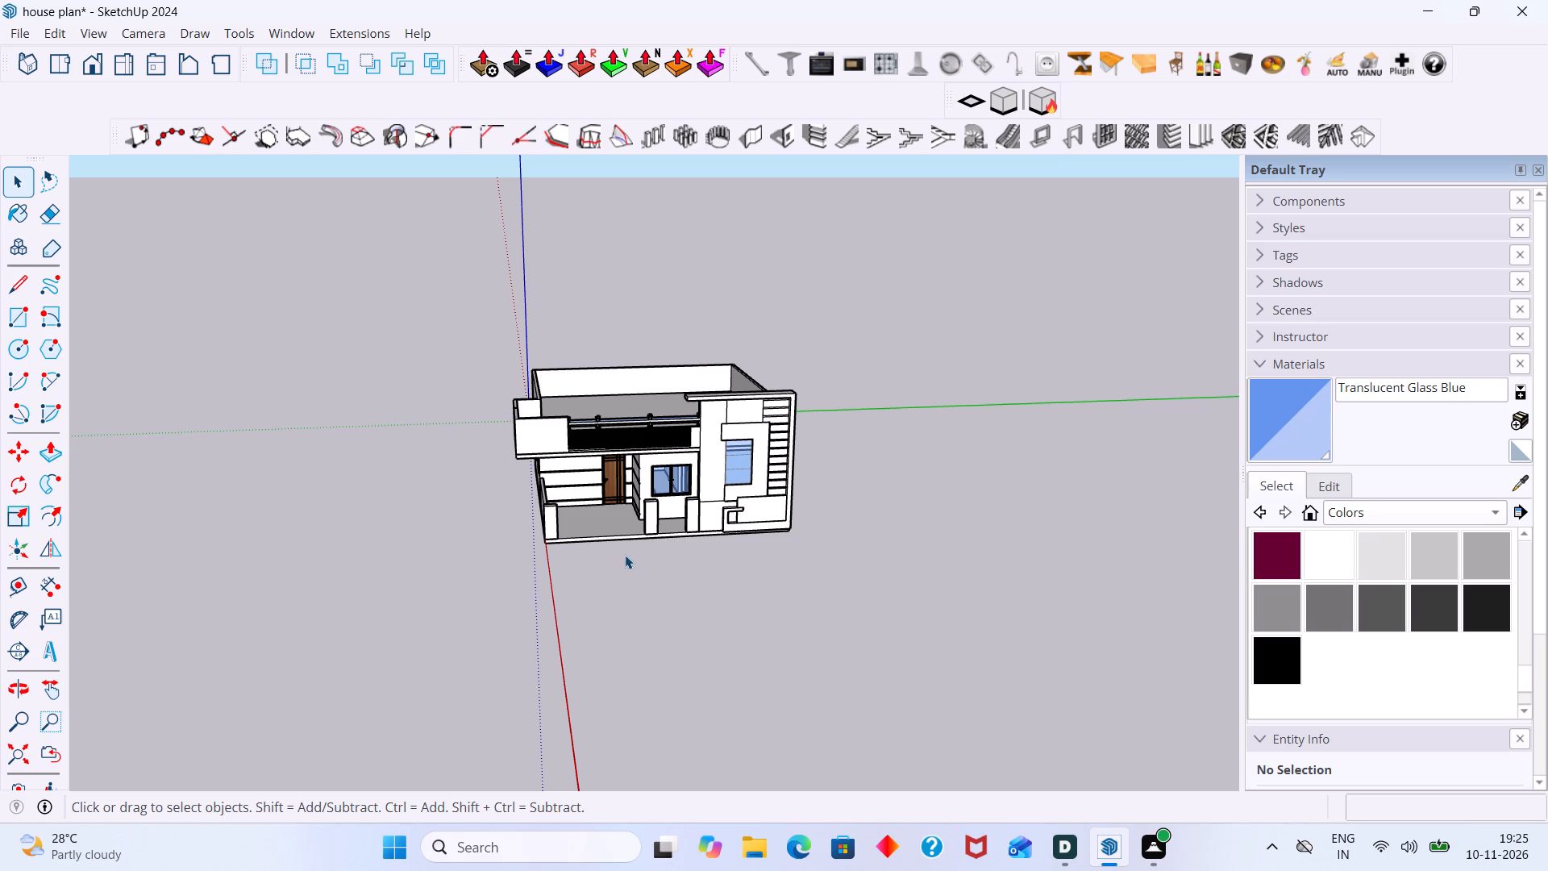
pyautogui.scroll(-5, 625, 552)
pyautogui.moveTo(622, 552); pyautogui.dragTo(1131, 513, button='middle')
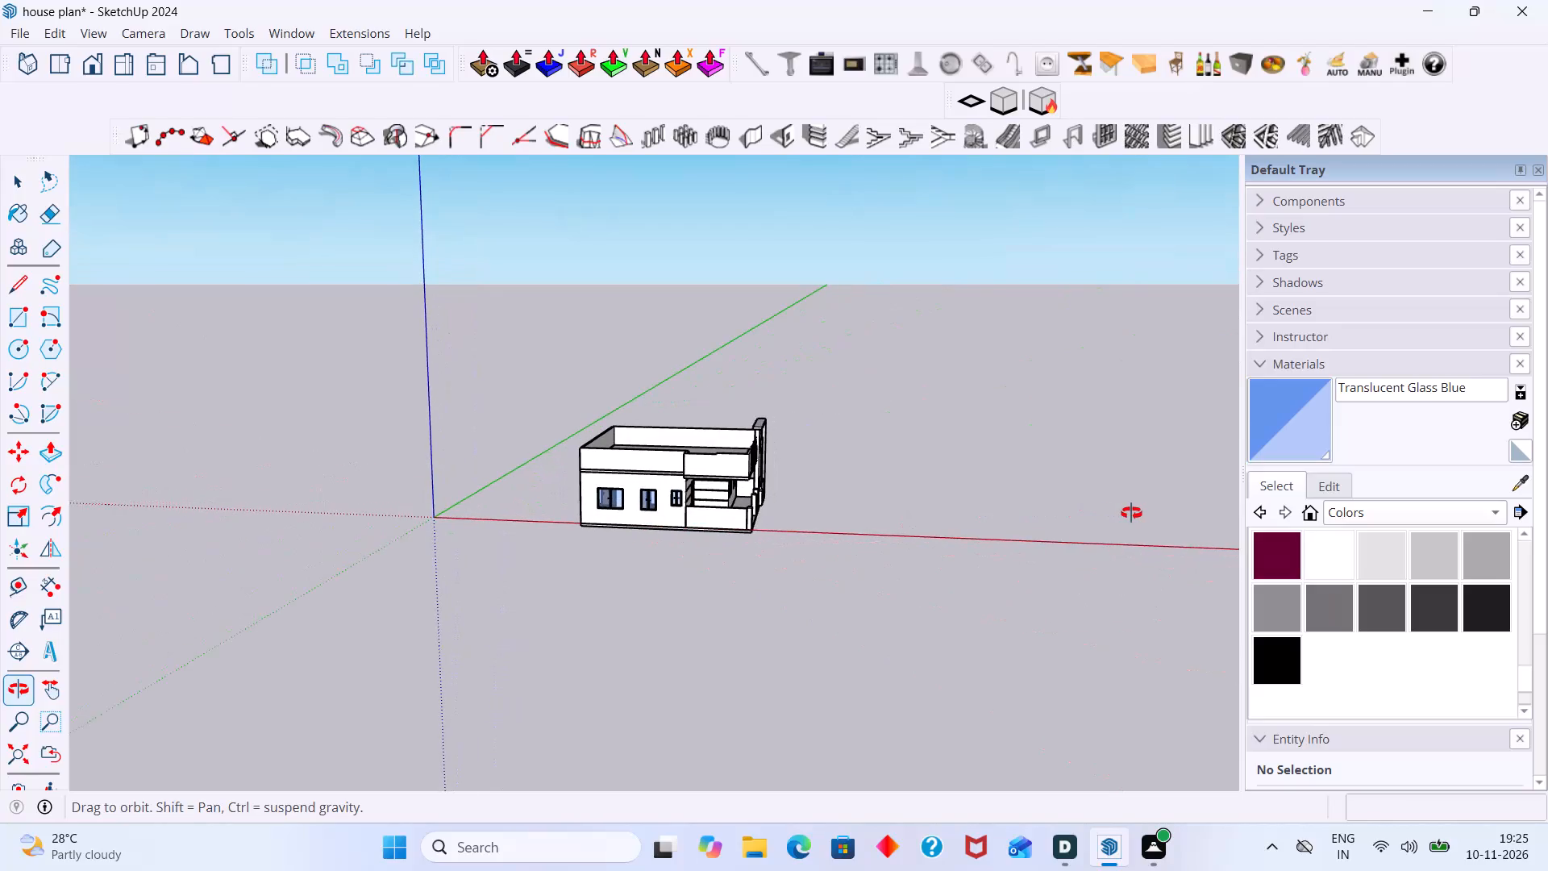
pyautogui.moveTo(1131, 513); pyautogui.dragTo(660, 542, button='middle')
pyautogui.scroll(9, 631, 539)
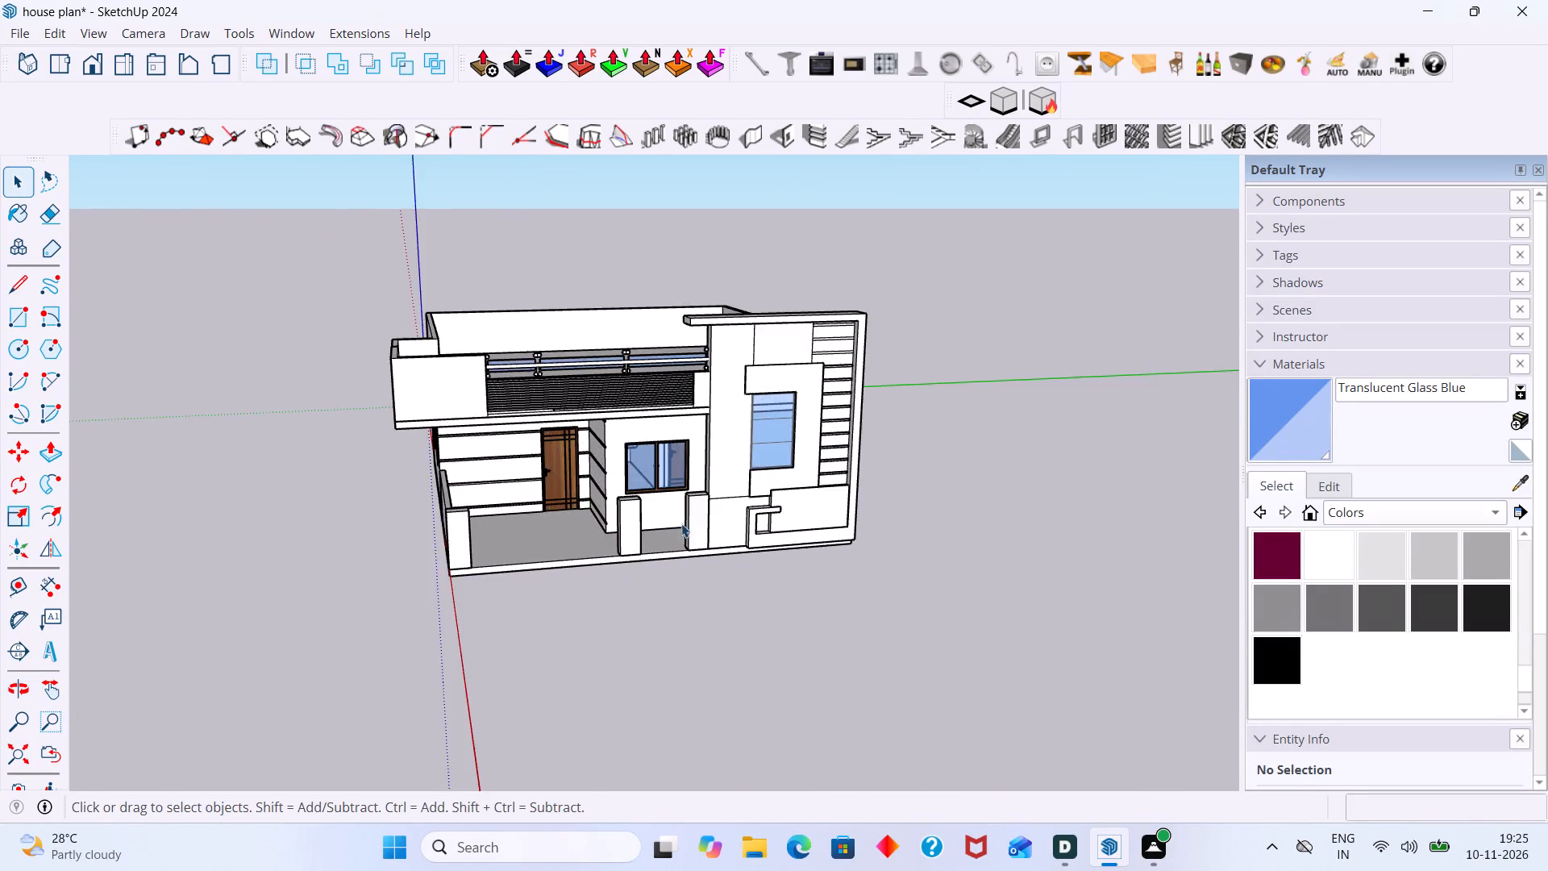
# Examine the house's front porch, boundary wall and front pillars from the corner and the front.
pyautogui.moveTo(681, 523); pyautogui.dragTo(982, 512, button='middle')
pyautogui.scroll(5, 793, 502)
pyautogui.moveTo(667, 569); pyautogui.dragTo(600, 588, button='middle')
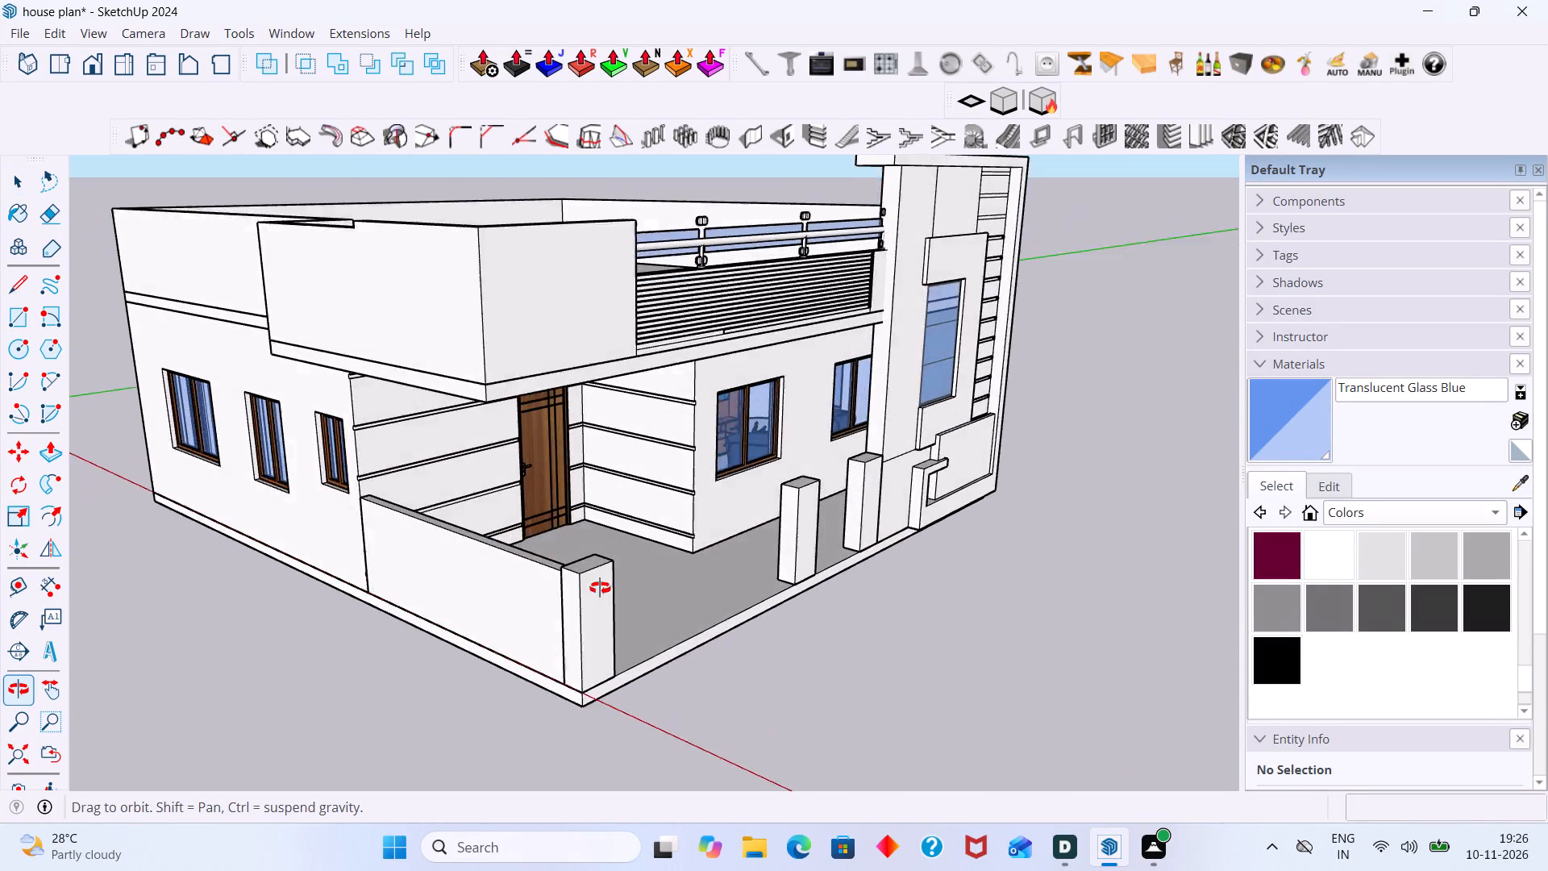
pyautogui.moveTo(600, 588); pyautogui.dragTo(566, 554, button='middle')
pyautogui.scroll(-5, 600, 531)
pyautogui.moveTo(611, 561); pyautogui.dragTo(540, 561, button='middle')
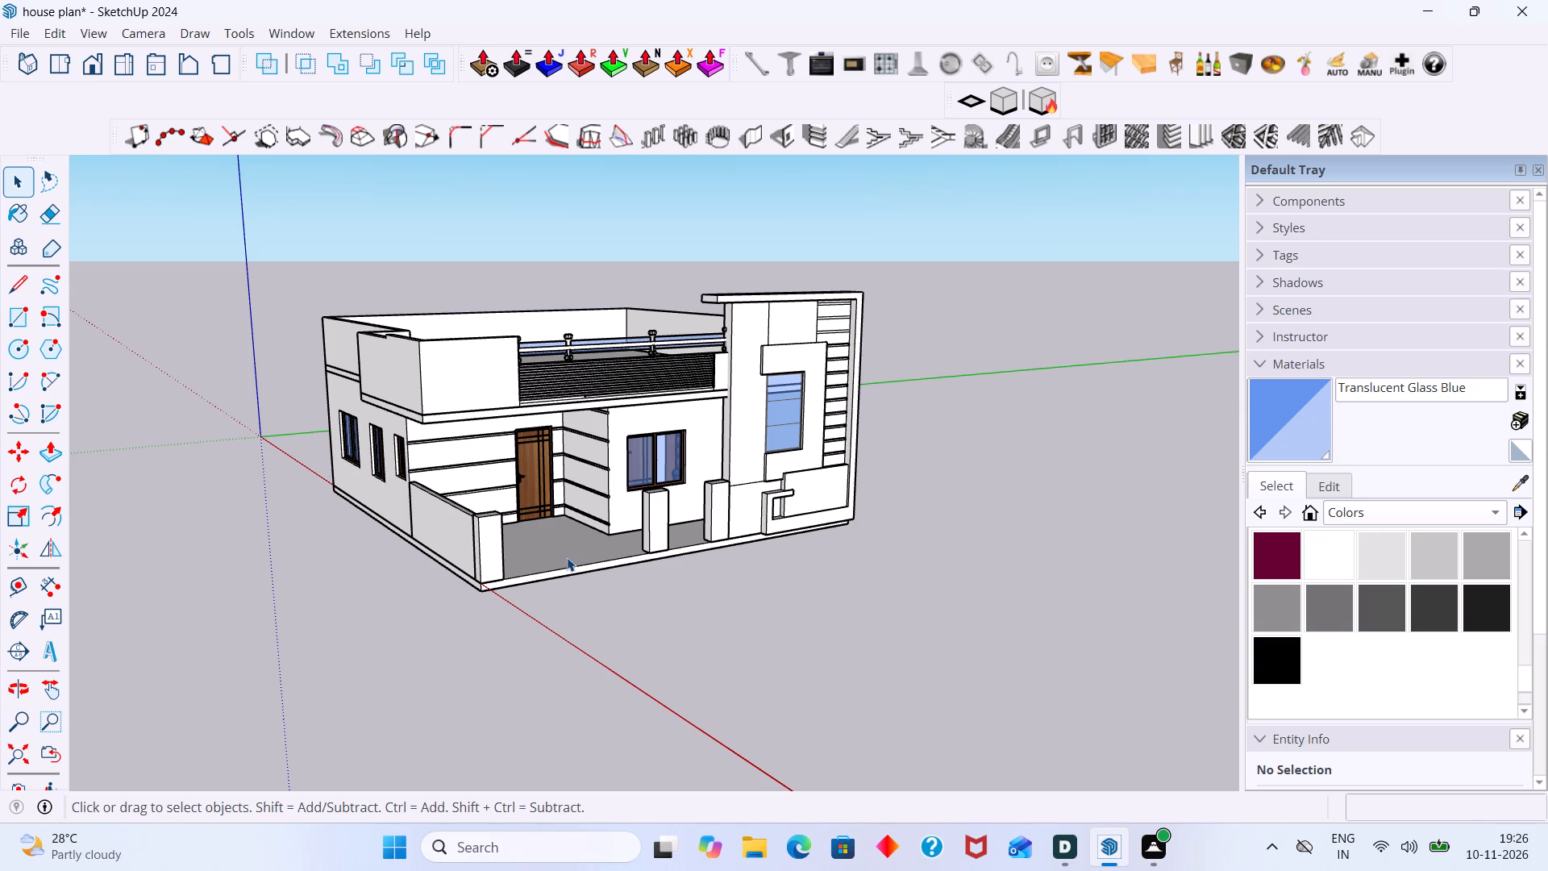
pyautogui.moveTo(522, 554); pyautogui.dragTo(466, 570, button='middle')
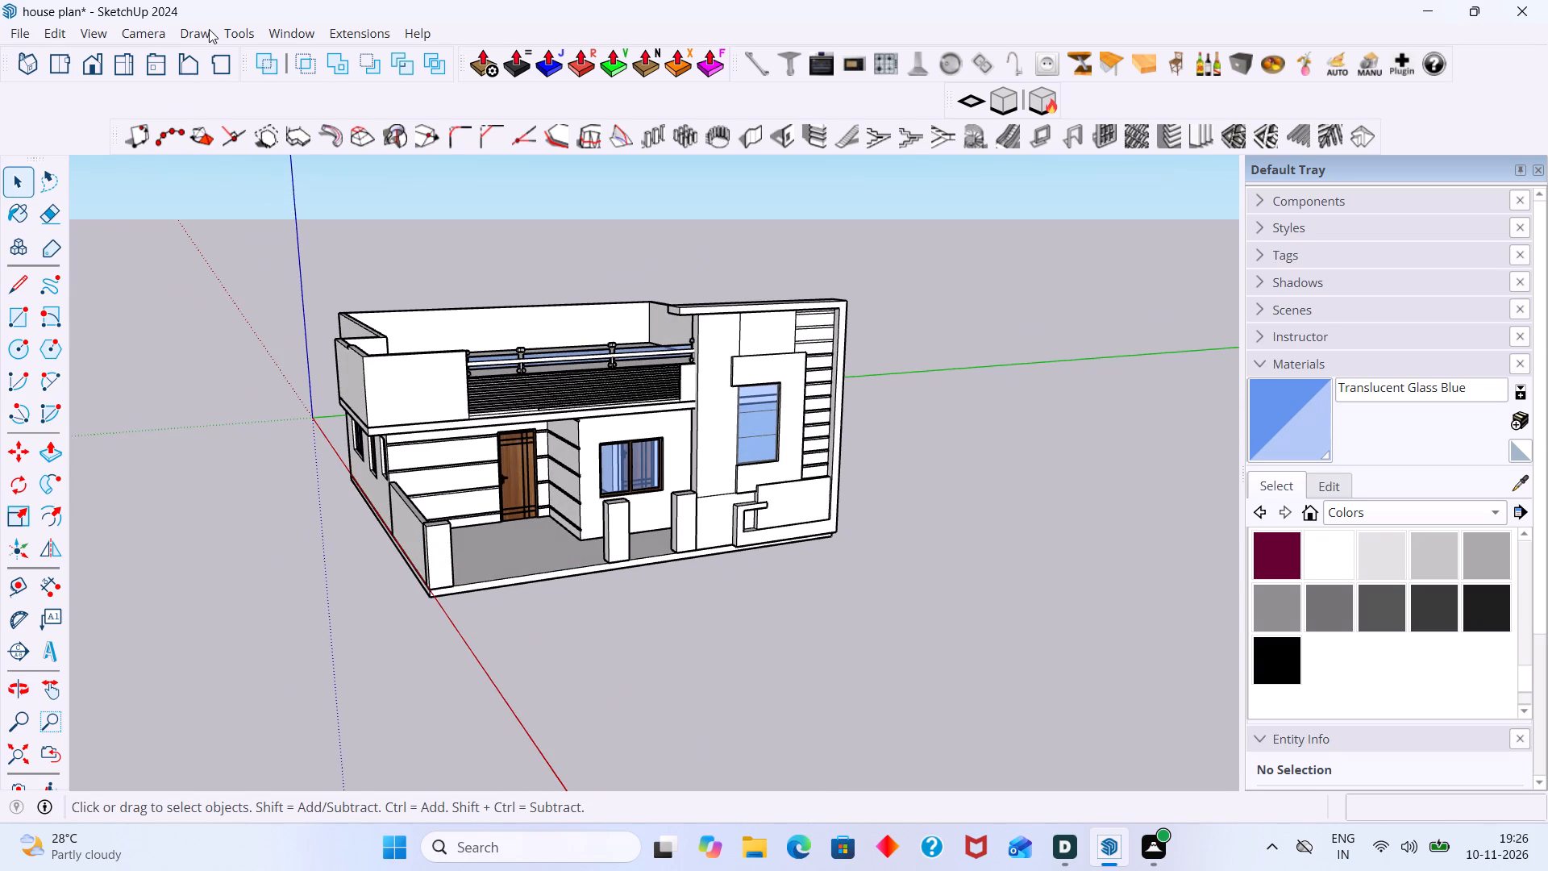
# Search 3D Warehouse for GATE.
pyautogui.click(281, 27)
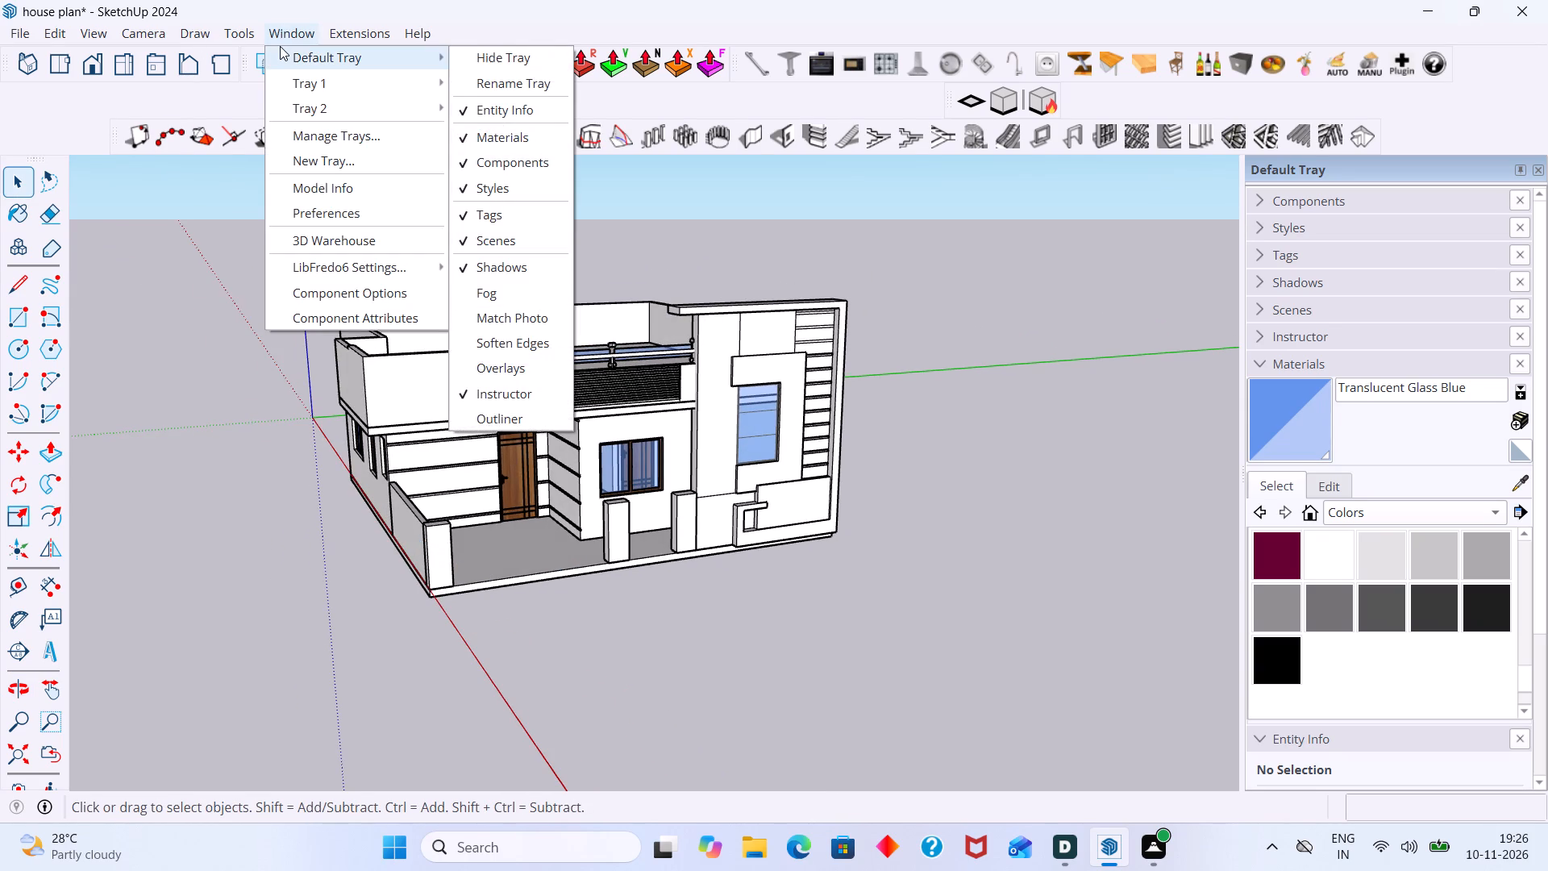
pyautogui.click(356, 238)
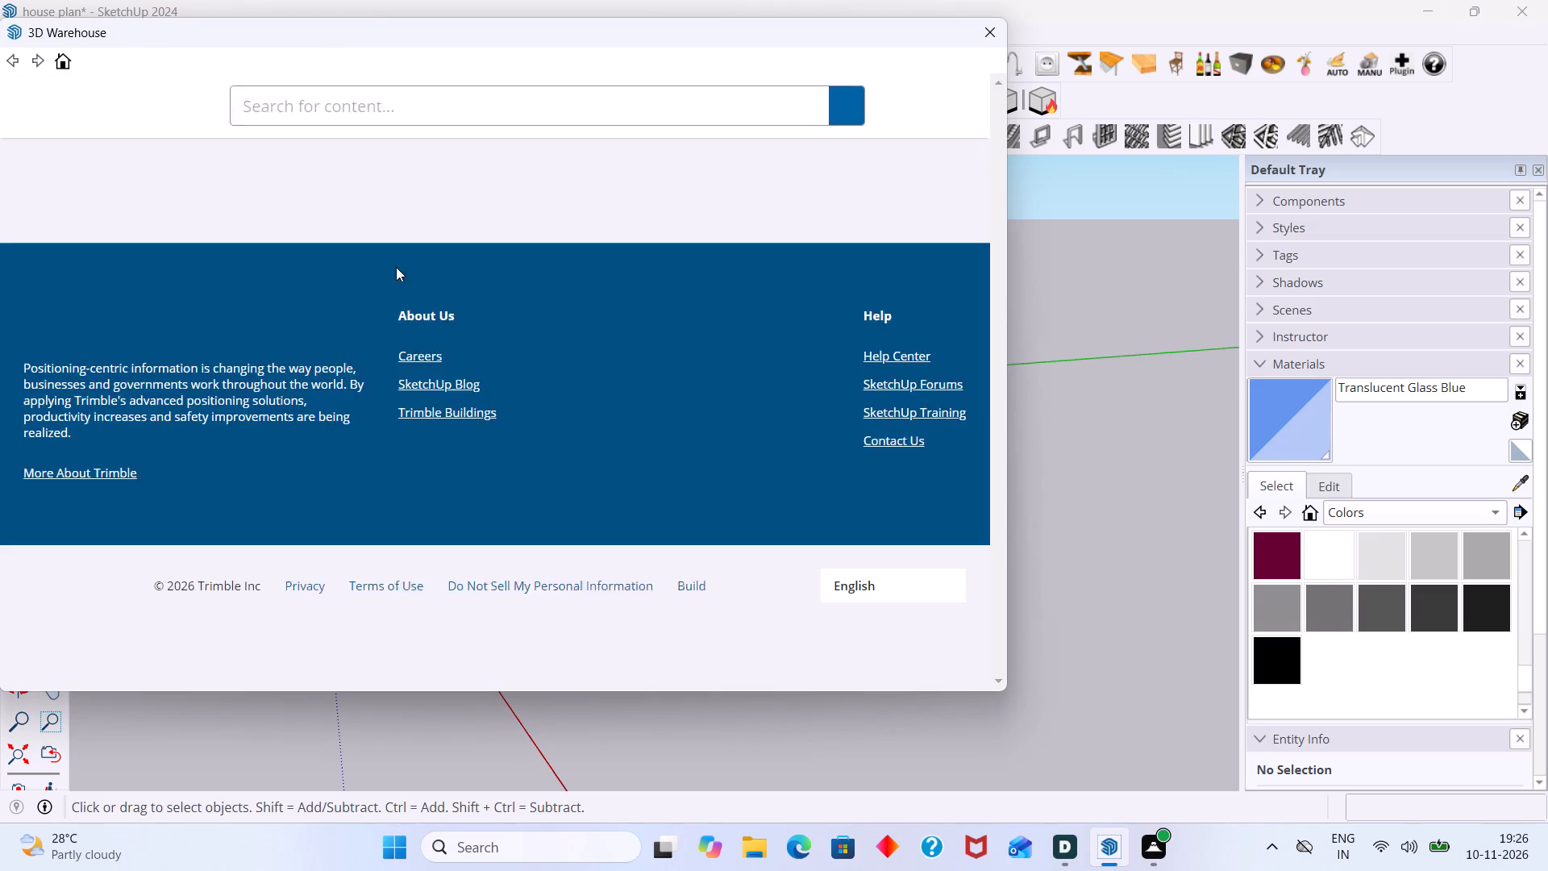
pyautogui.click(427, 110)
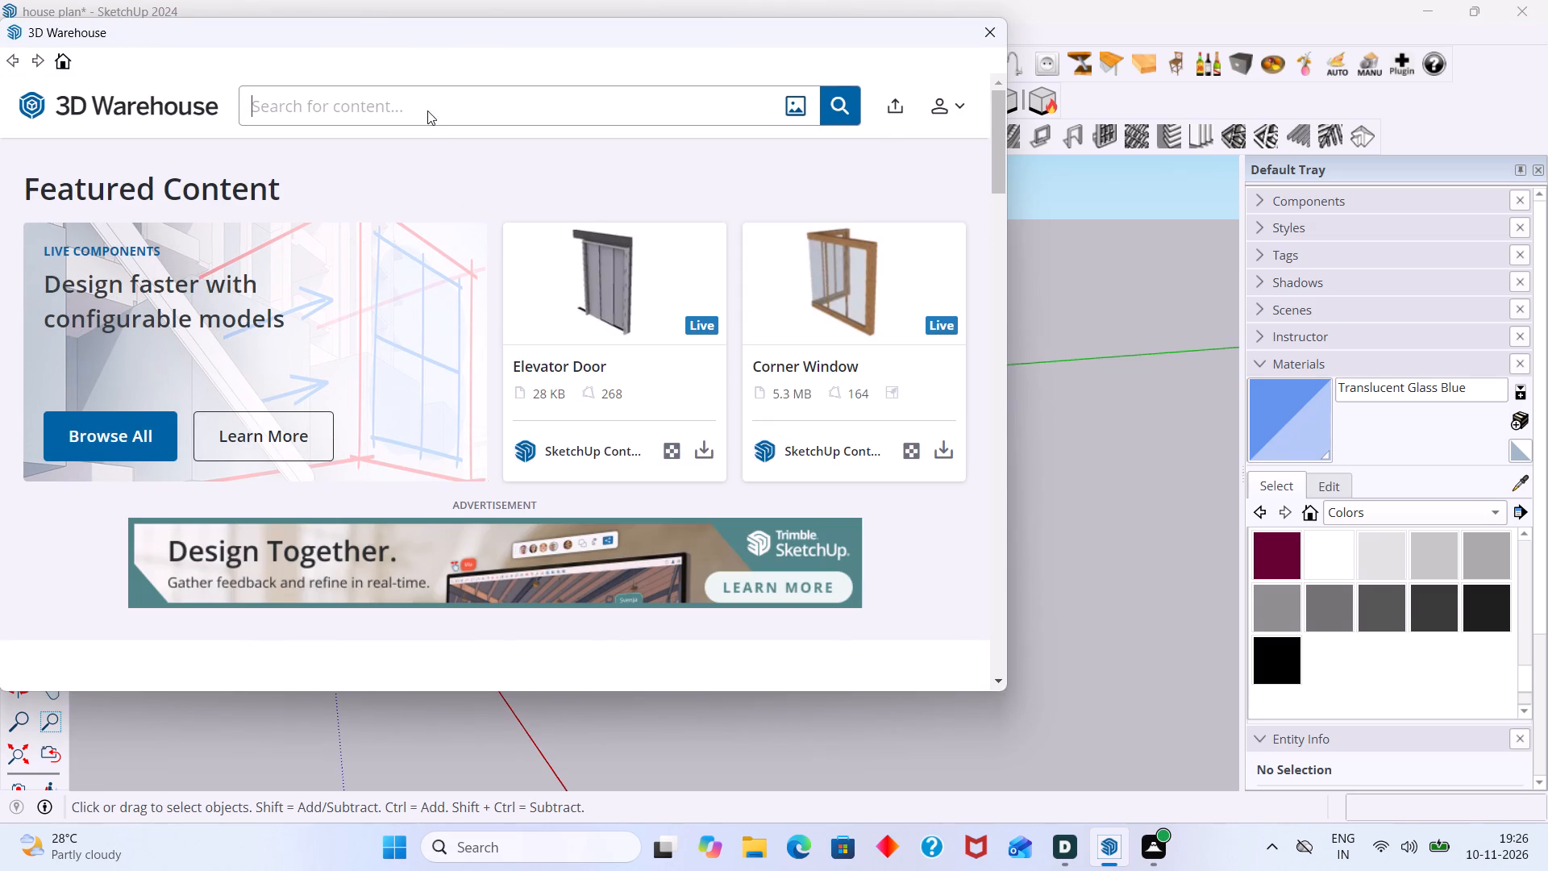
pyautogui.press('g')
pyautogui.press('a')
pyautogui.press('t')
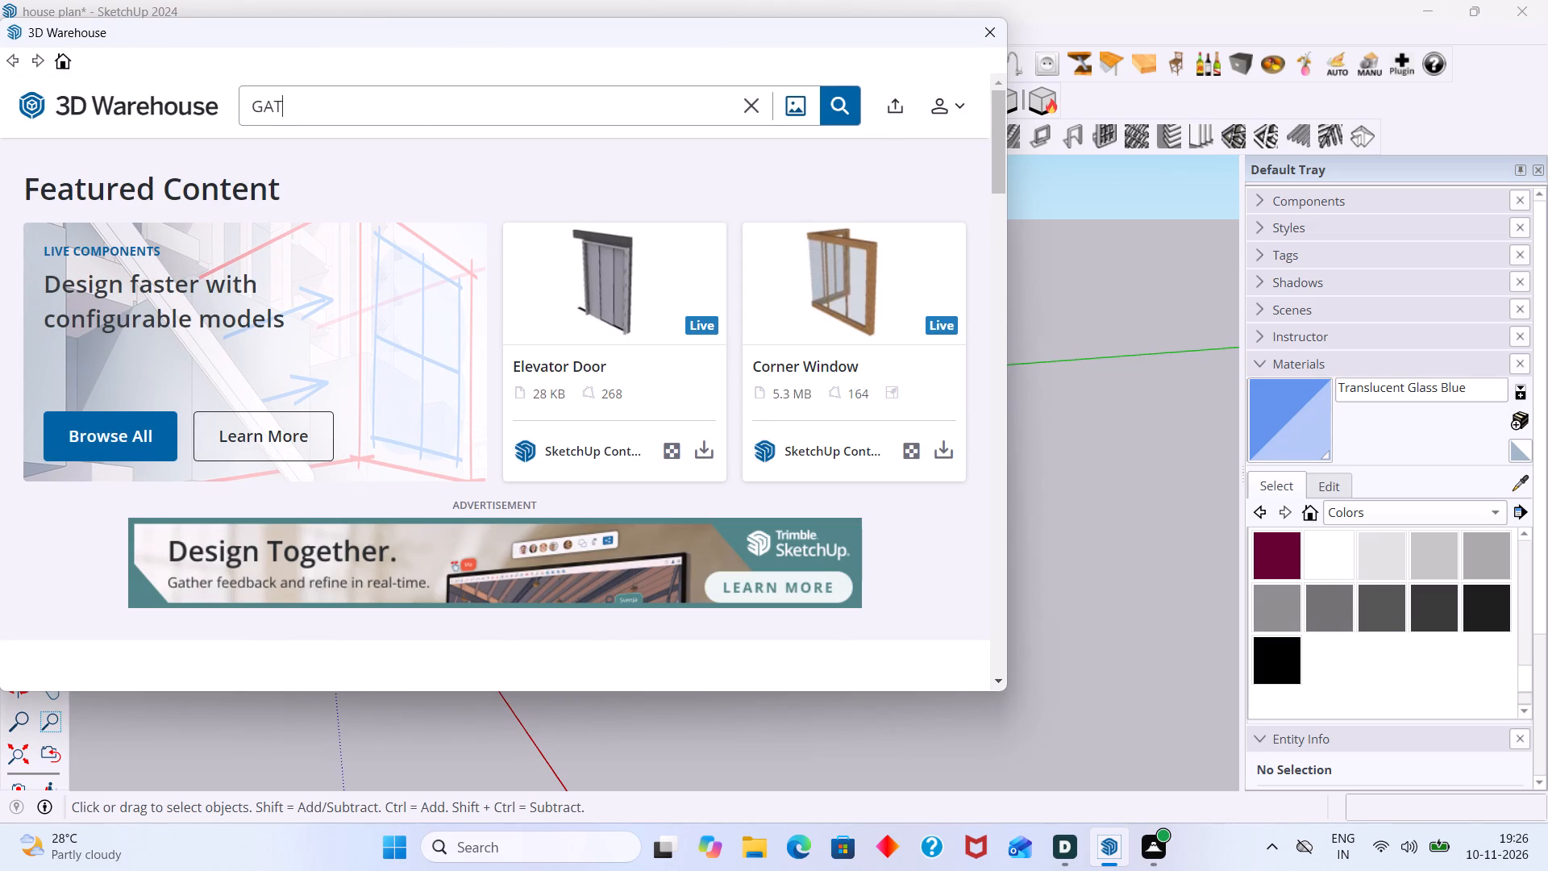
pyautogui.press('e')
pyautogui.click(830, 99)
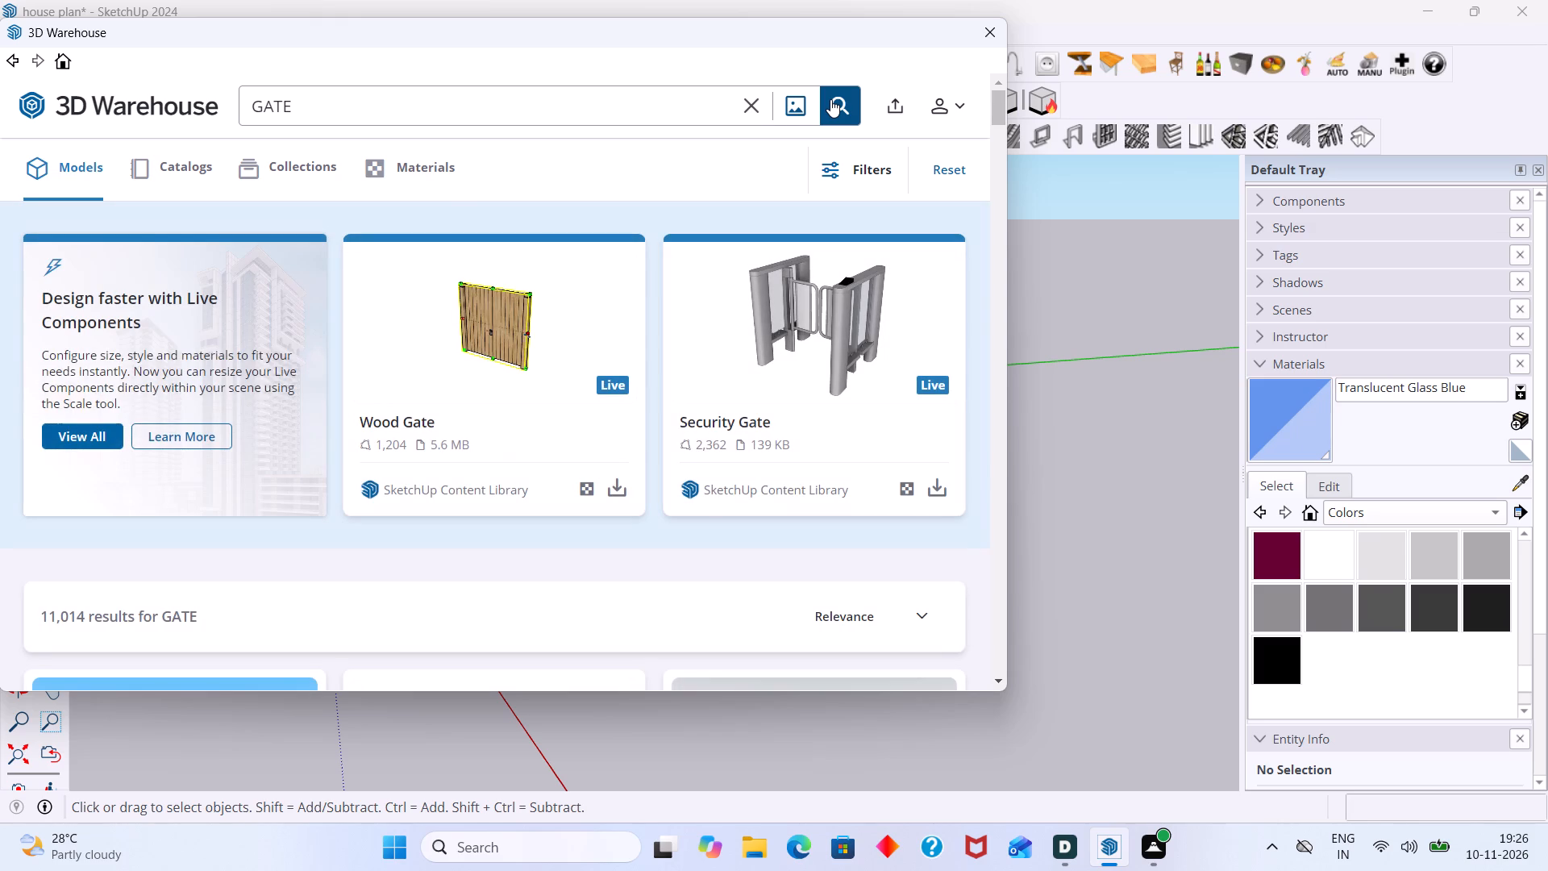
# Browse the gate models for a modern double gate with a matching pedestrian gate.
pyautogui.scroll(-5, 441, 251)
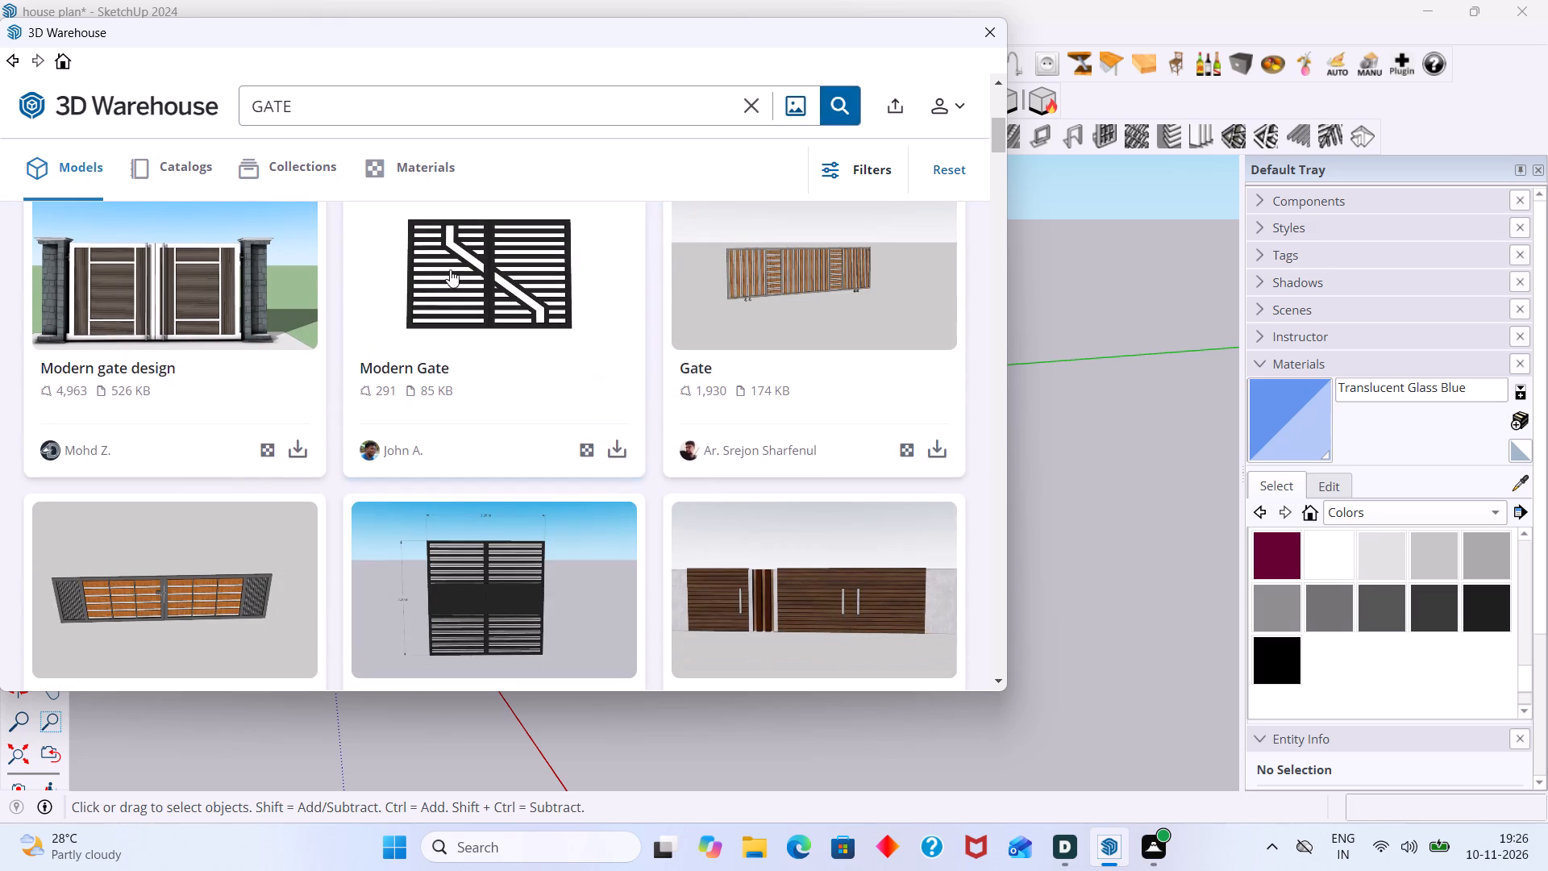
pyautogui.scroll(-2, 314, 557)
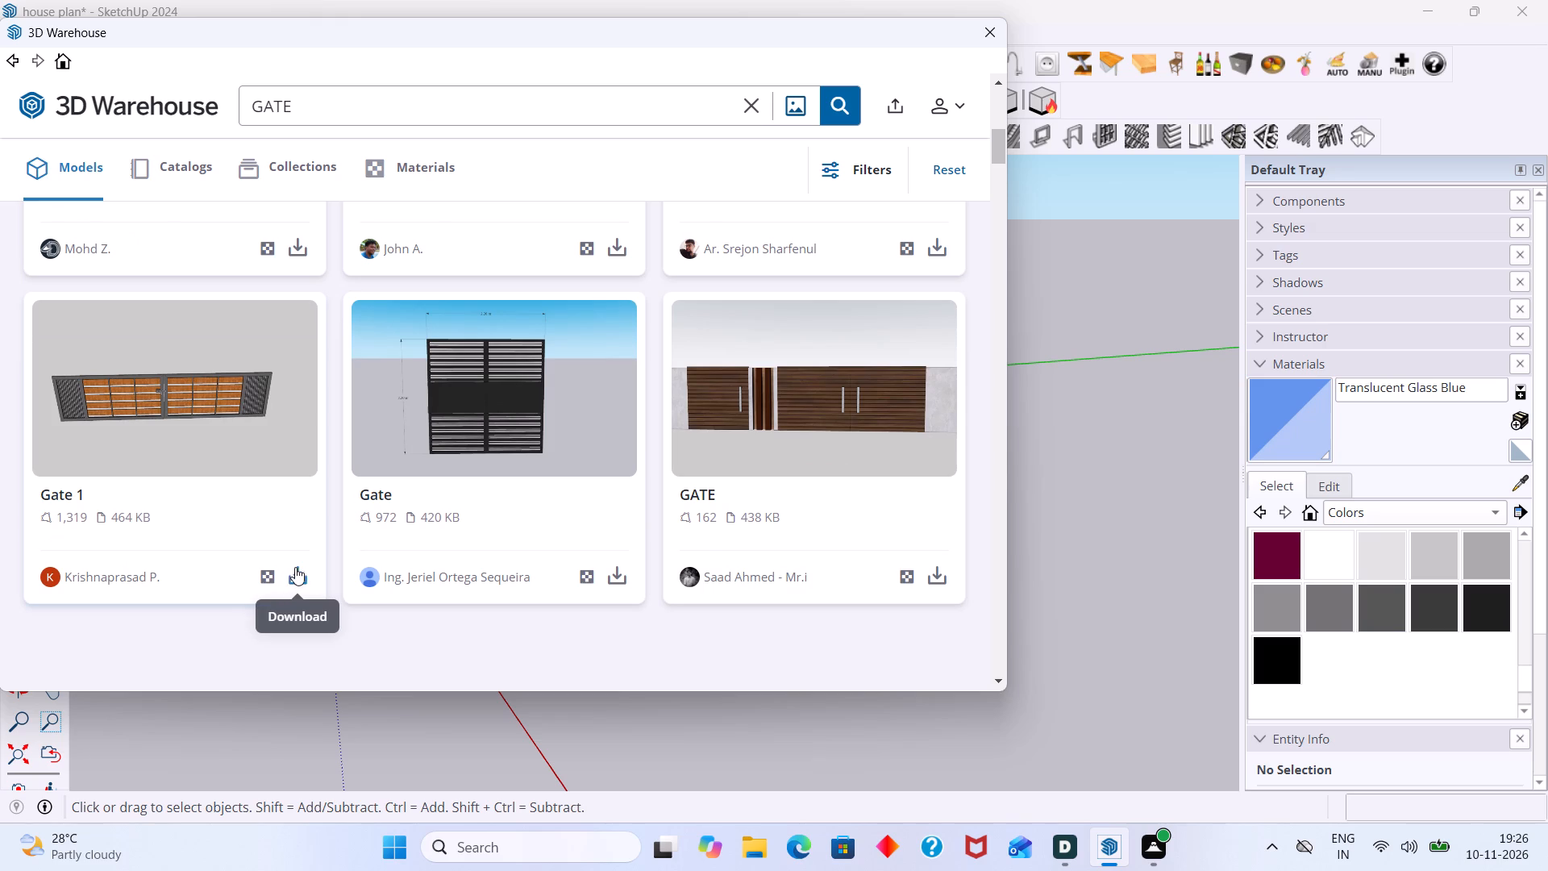
pyautogui.scroll(-5, 757, 493)
pyautogui.scroll(-3, 656, 501)
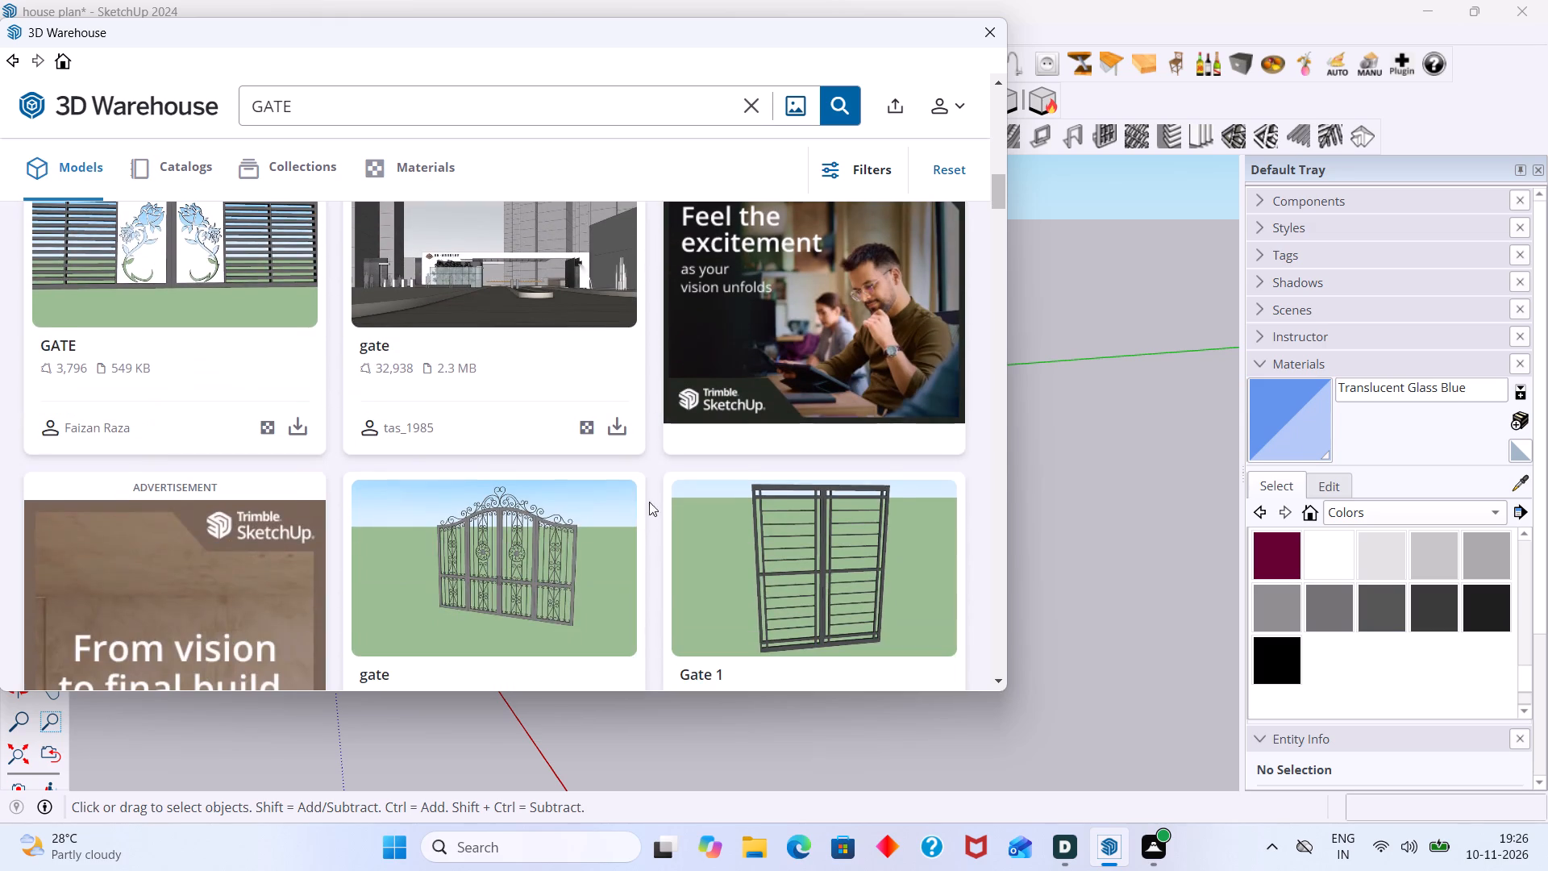
pyautogui.scroll(-6, 562, 512)
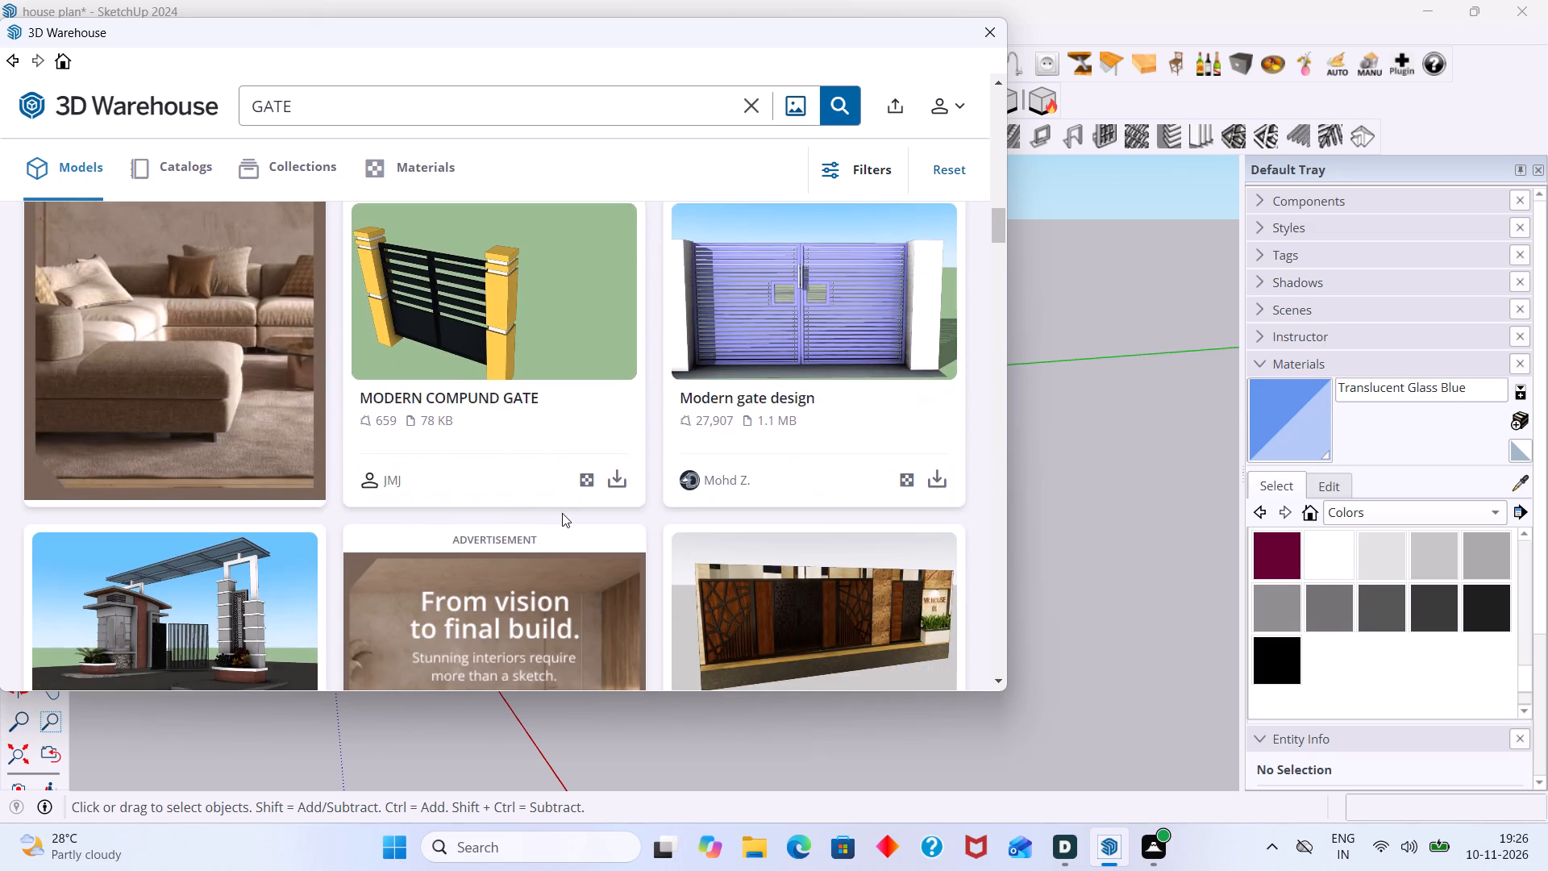
pyautogui.scroll(-7, 562, 513)
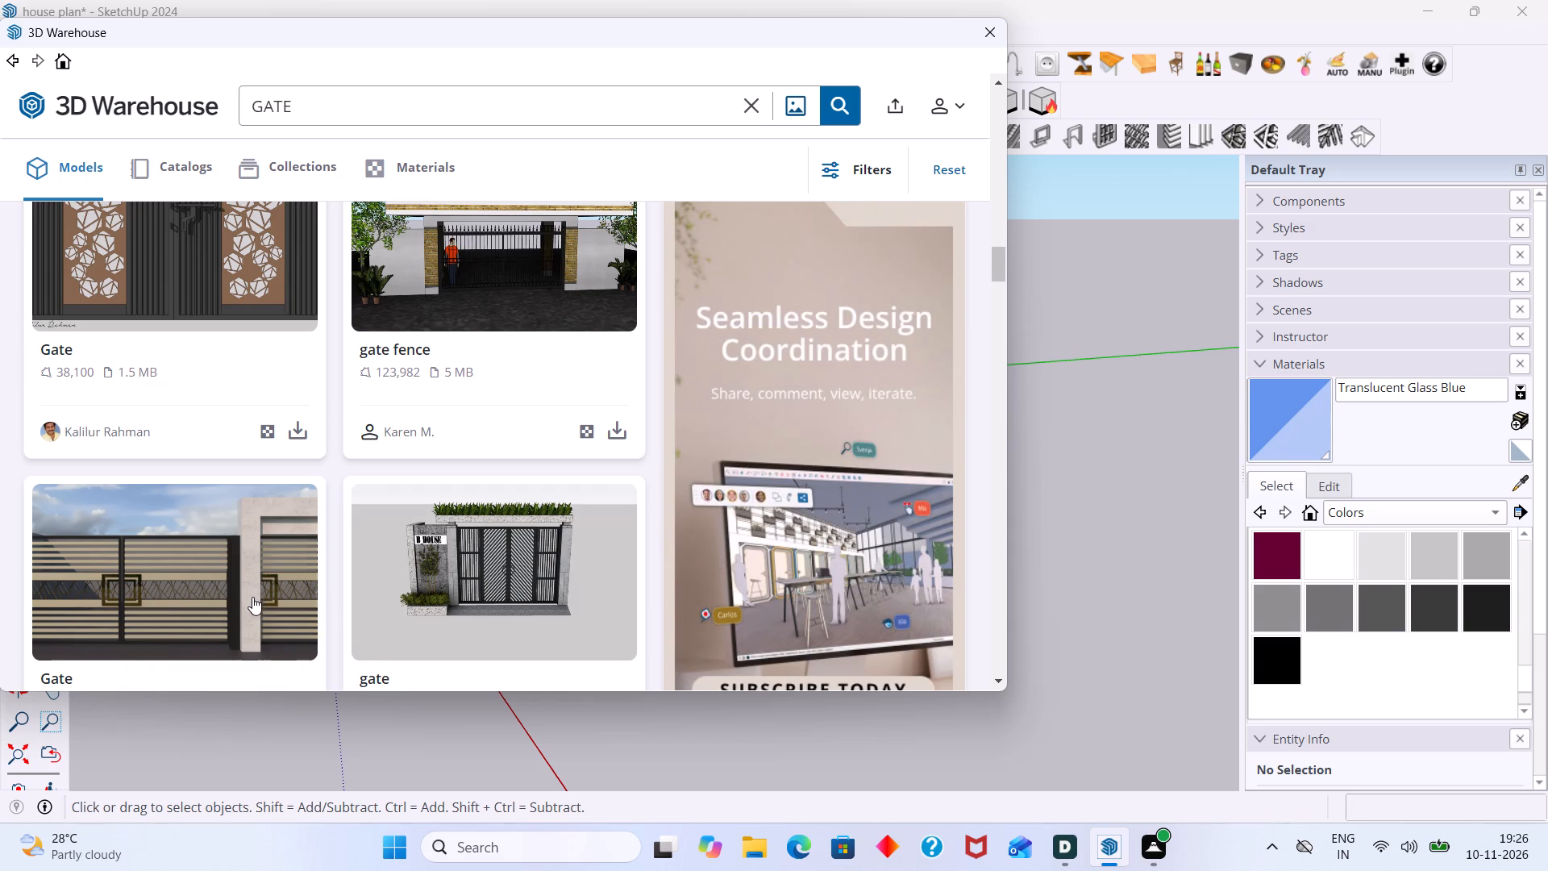
pyautogui.scroll(-2, 252, 604)
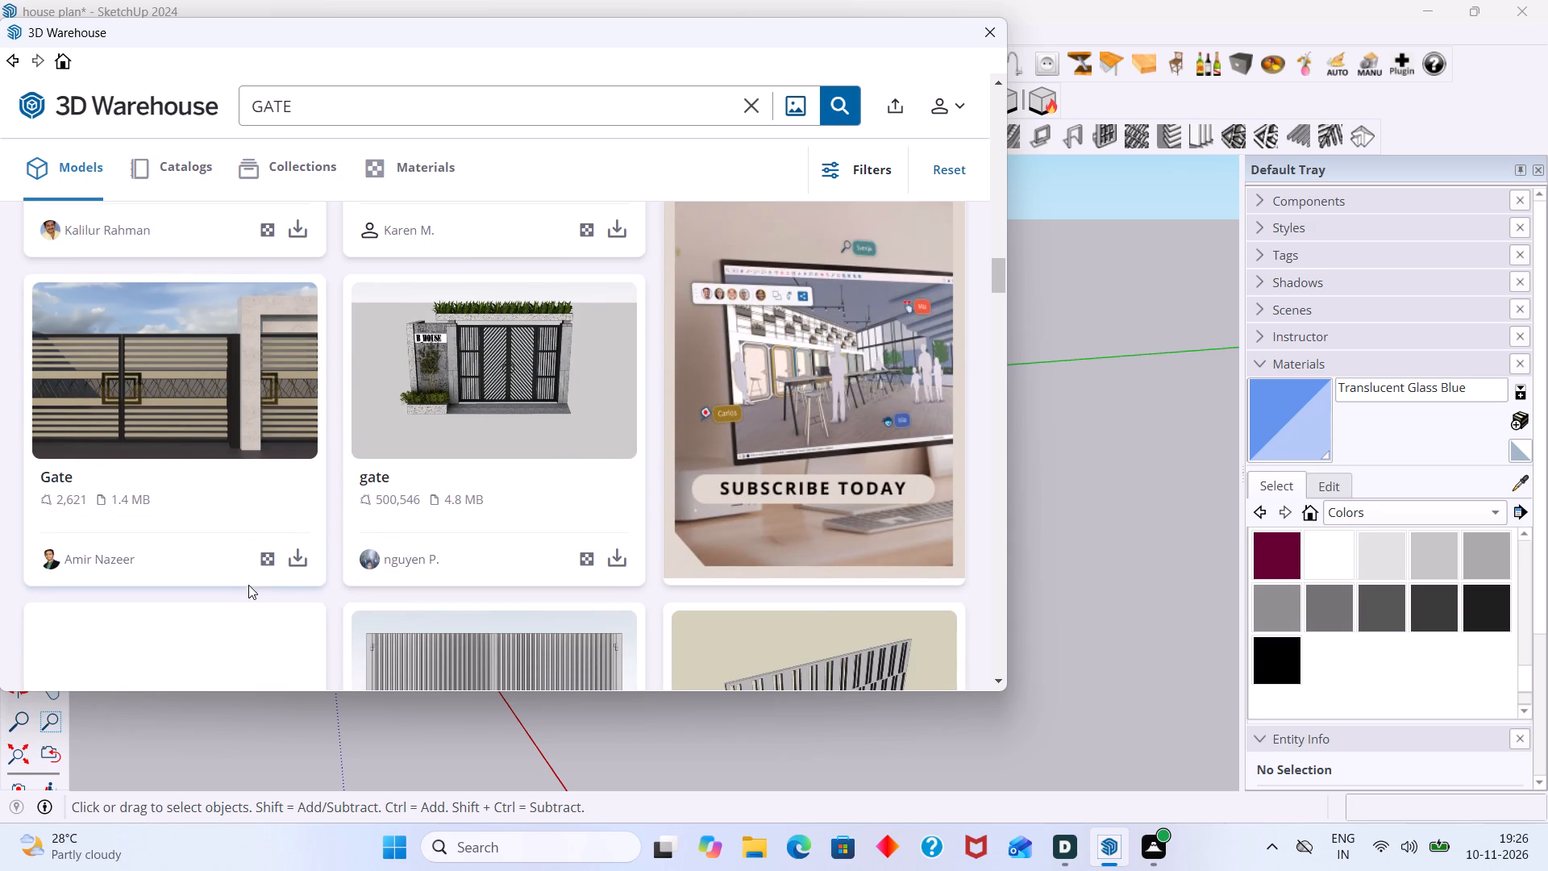
pyautogui.scroll(-5, 324, 549)
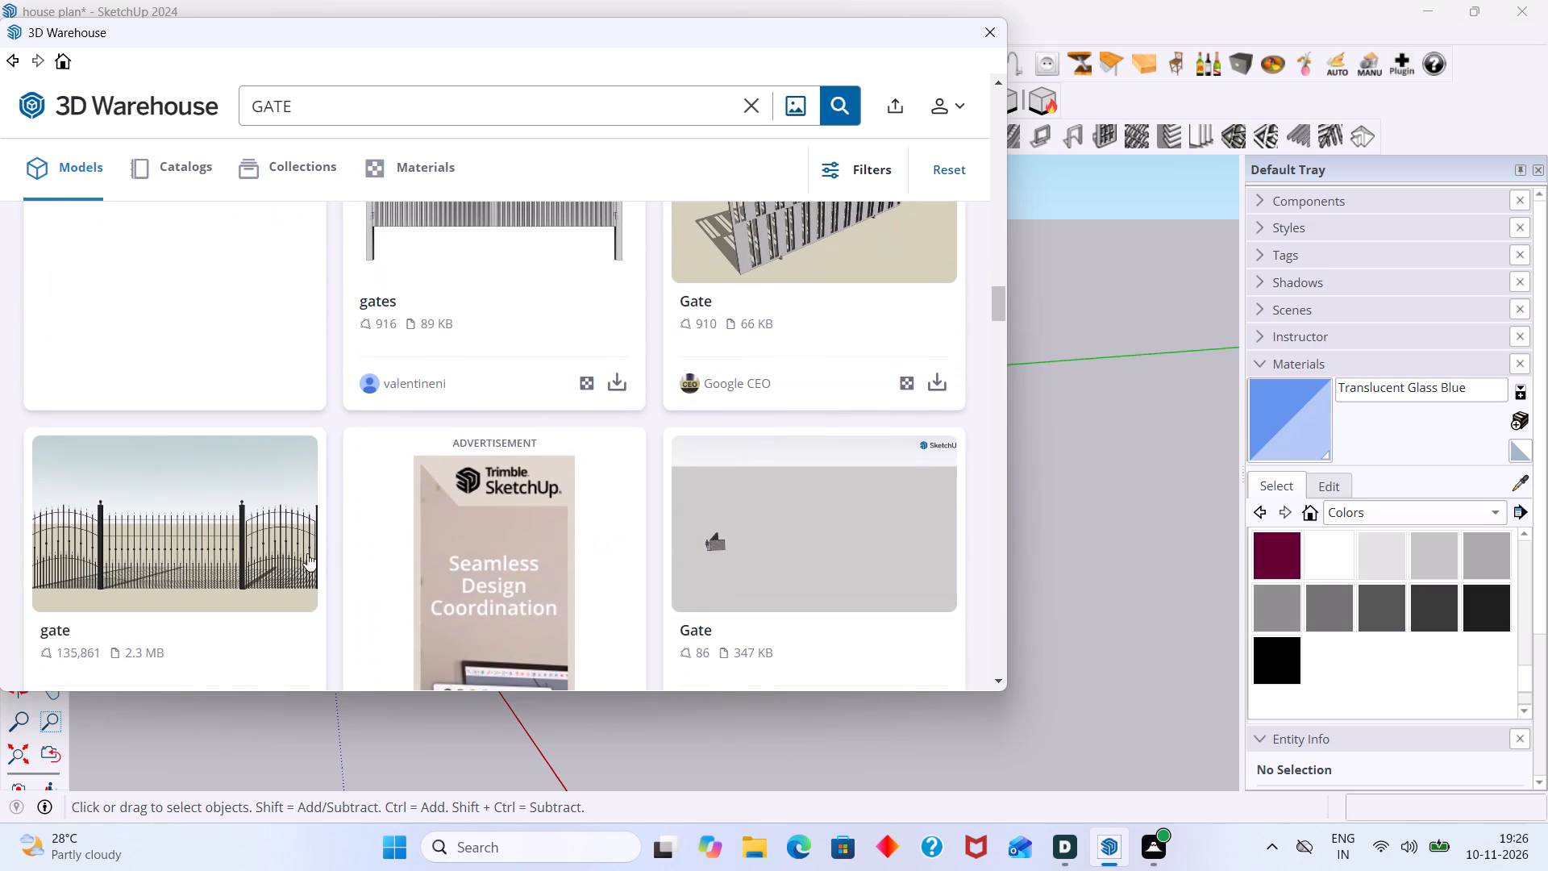
pyautogui.scroll(-4, 257, 556)
pyautogui.scroll(6, 281, 542)
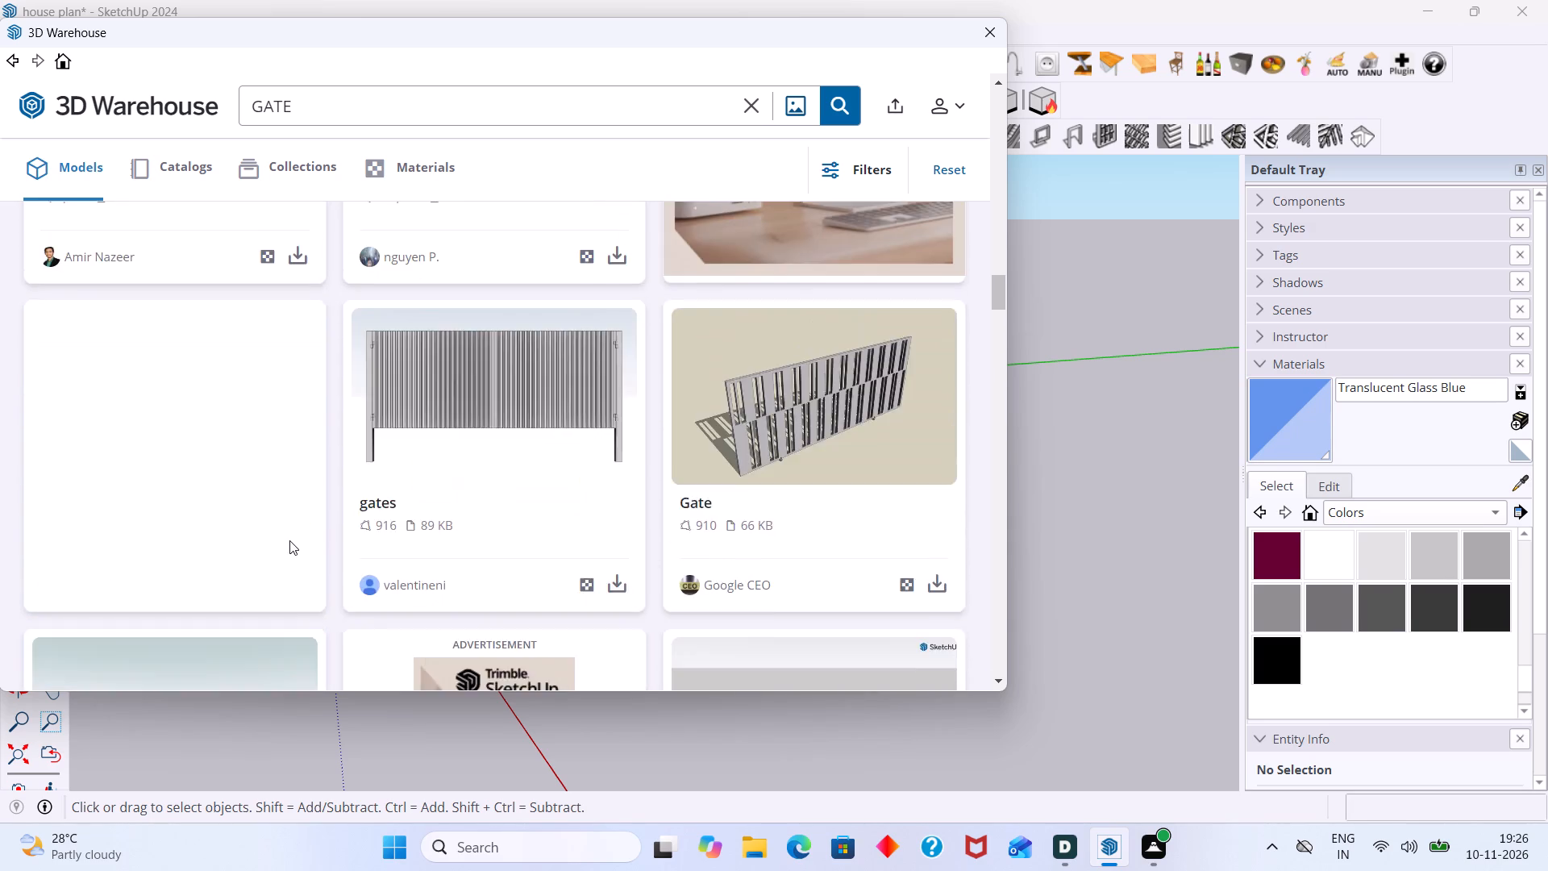
pyautogui.scroll(3, 289, 540)
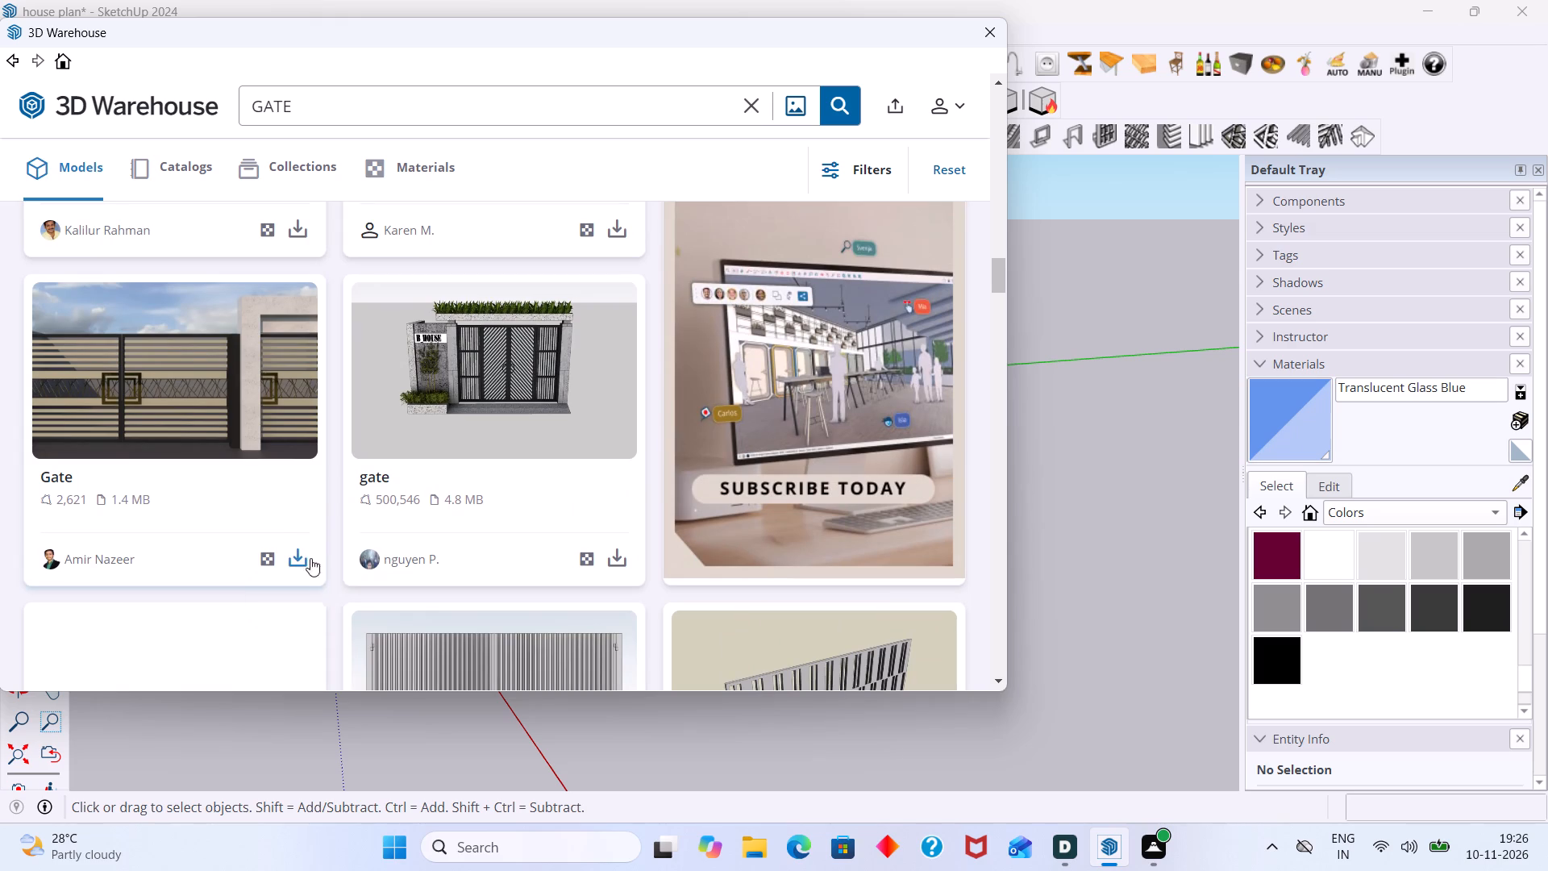
# Load the 1.4 MB Gate model with horizontal slats and gold square handles directly into the model and place it beside the house.
pyautogui.click(295, 557)
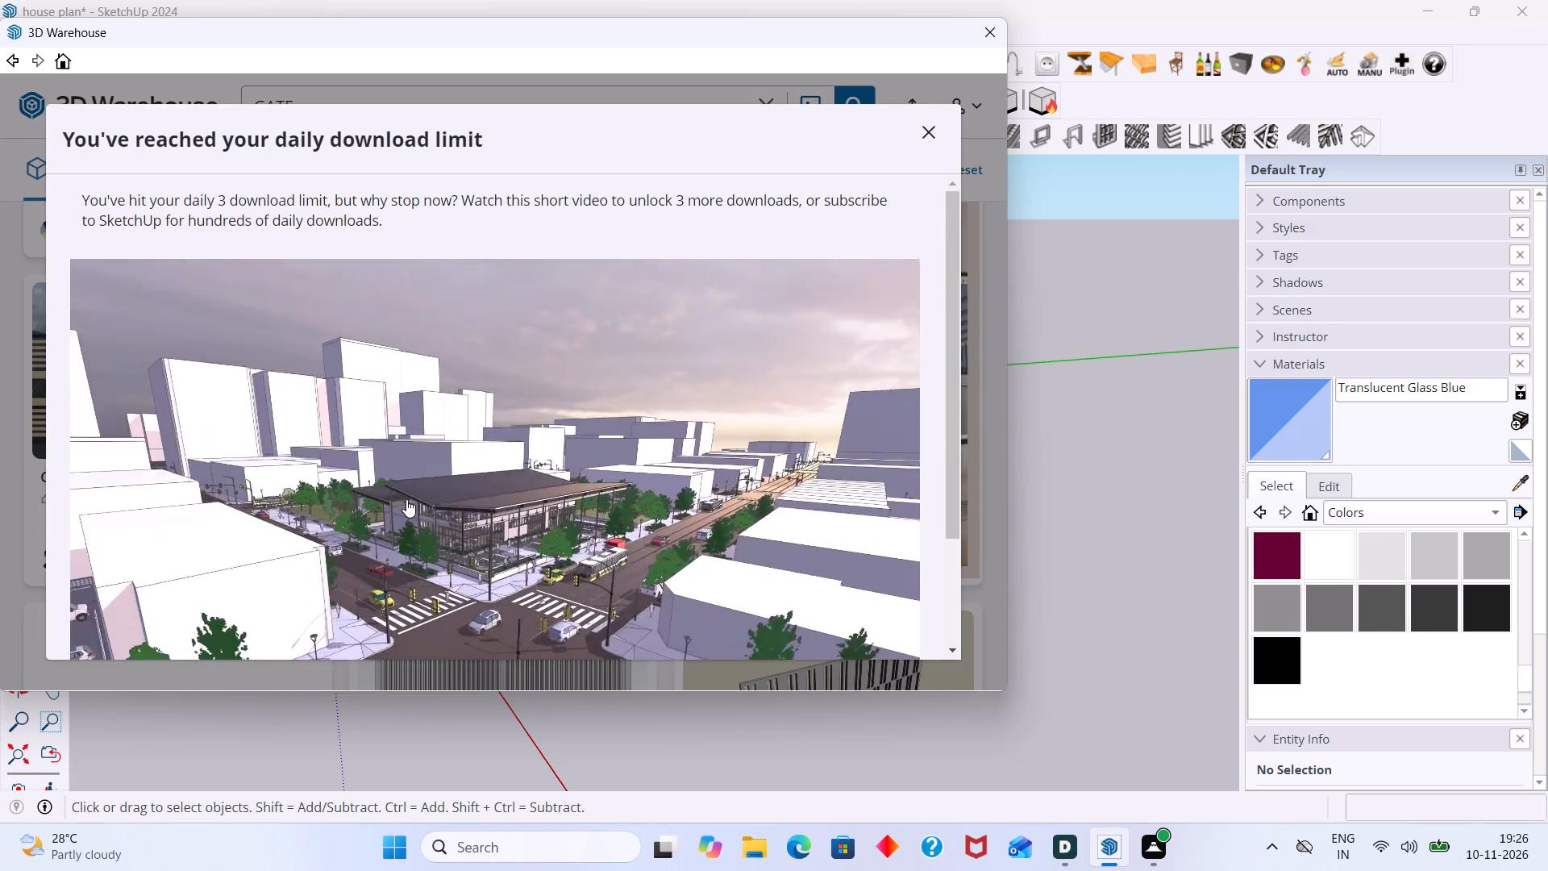
pyautogui.scroll(-4, 409, 497)
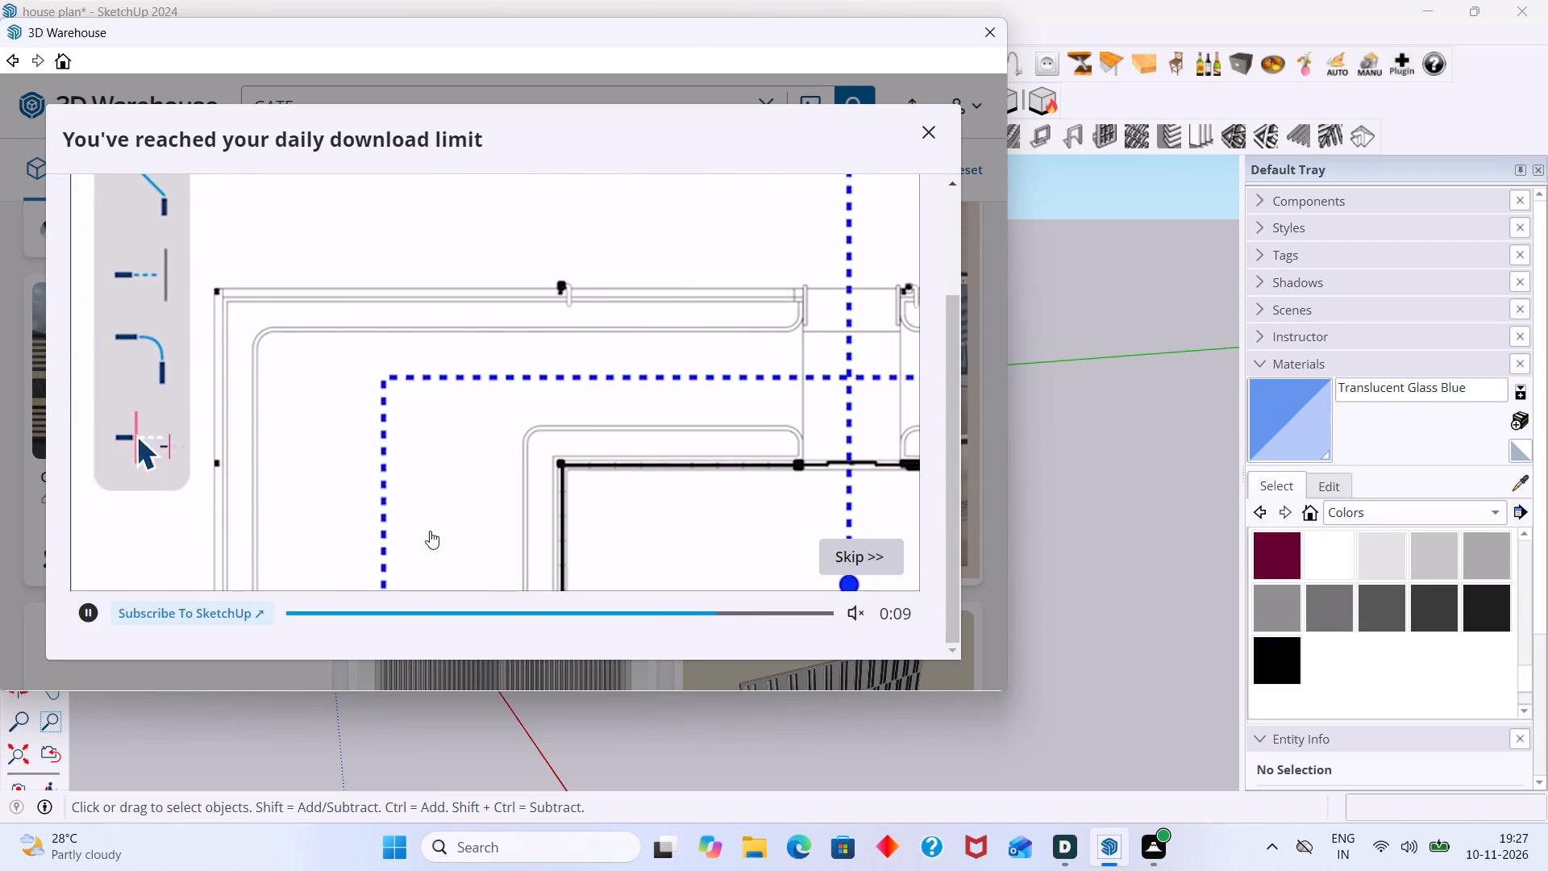
pyautogui.click(928, 132)
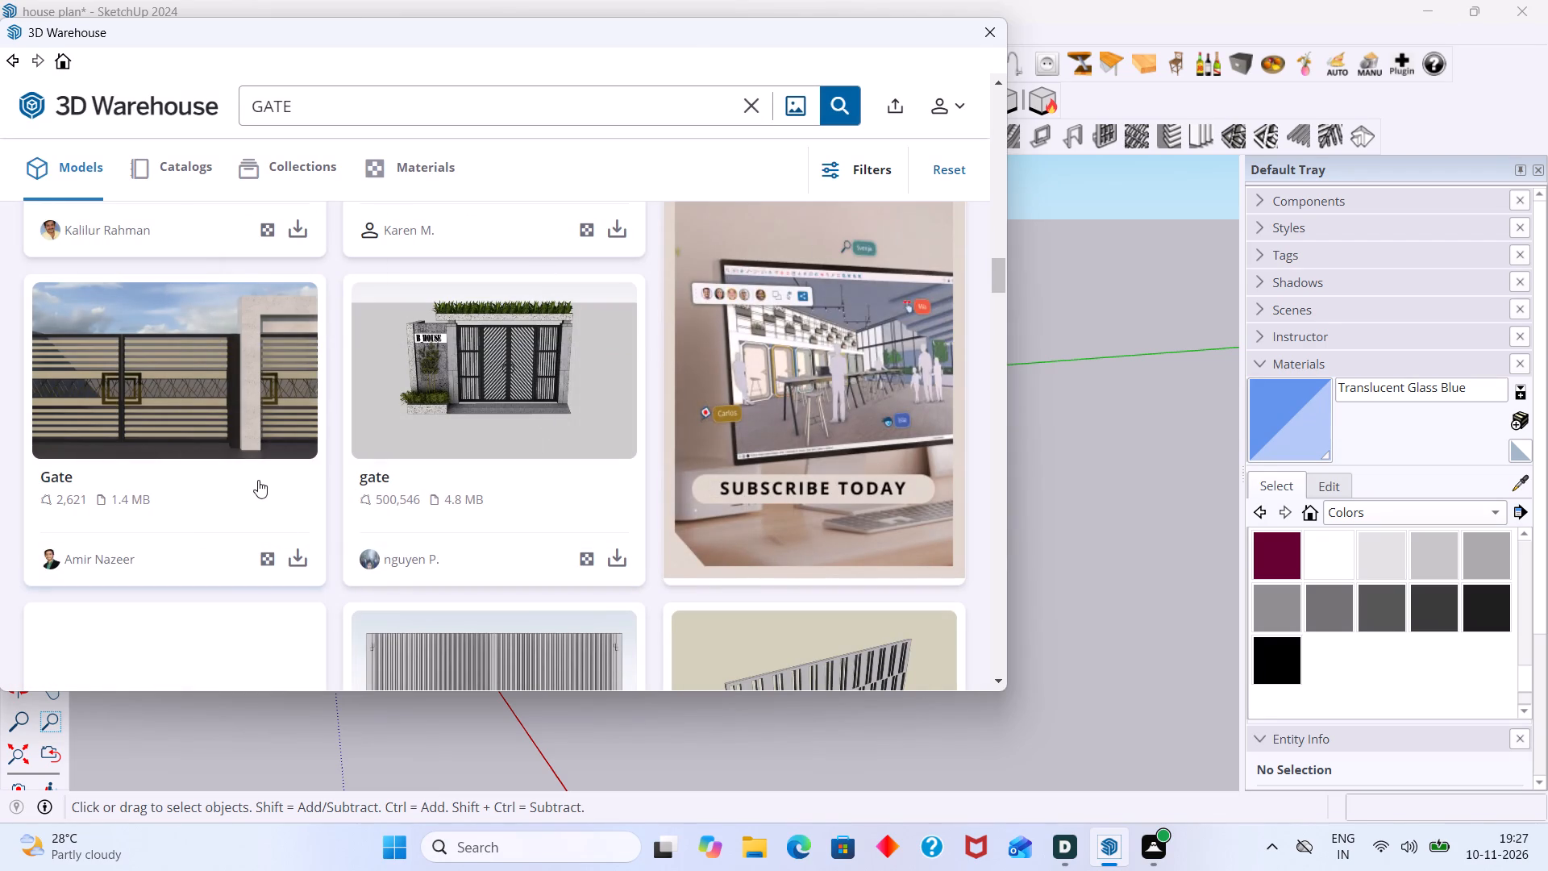
pyautogui.click(298, 560)
pyautogui.click(412, 390)
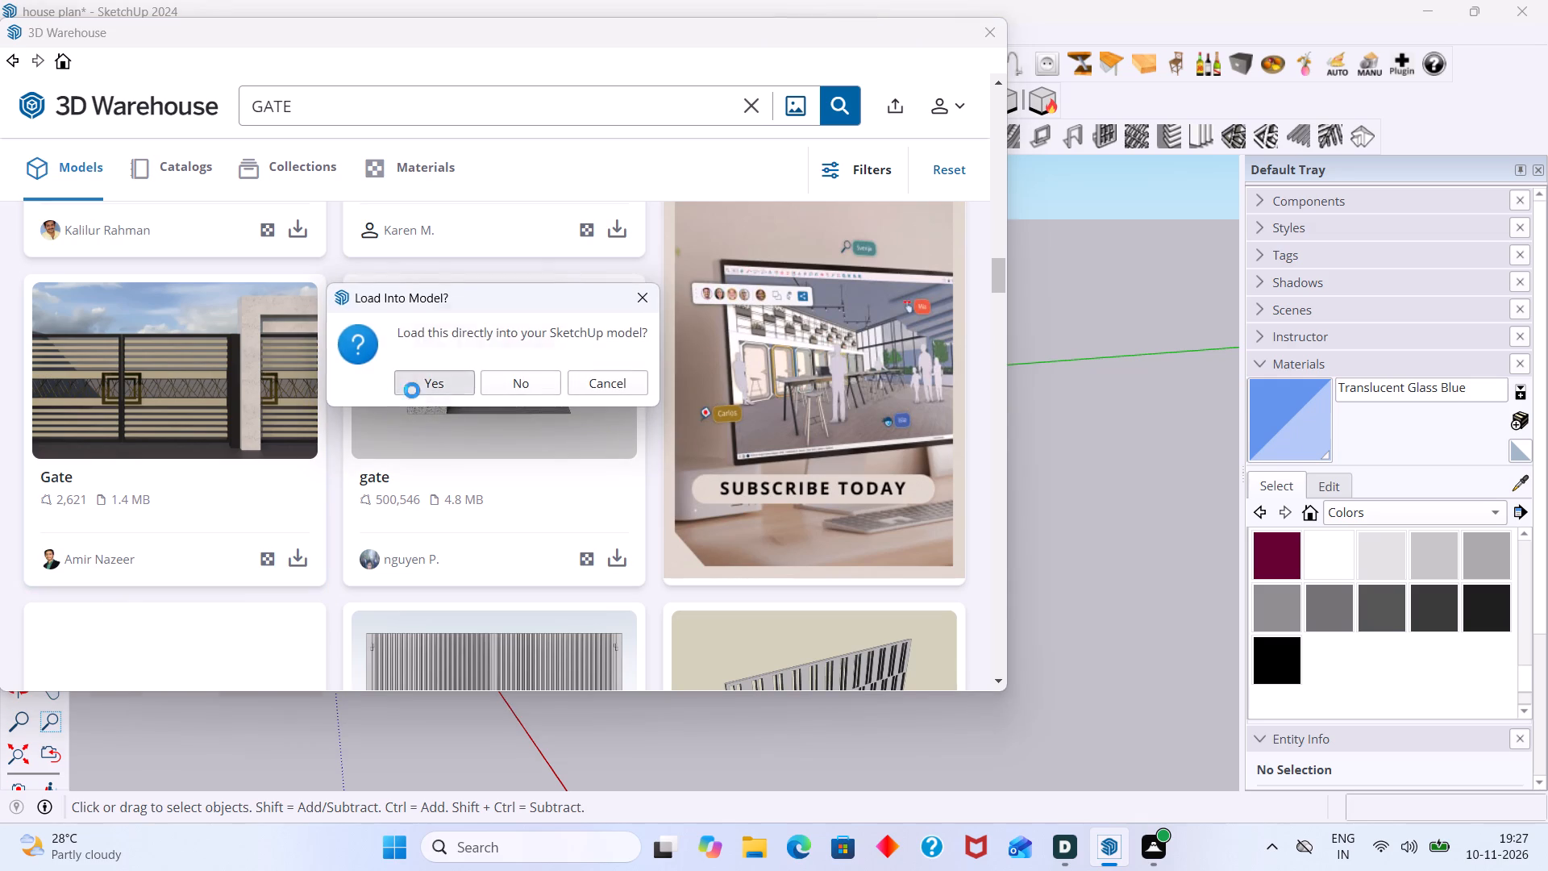
pyautogui.scroll(-3, 497, 402)
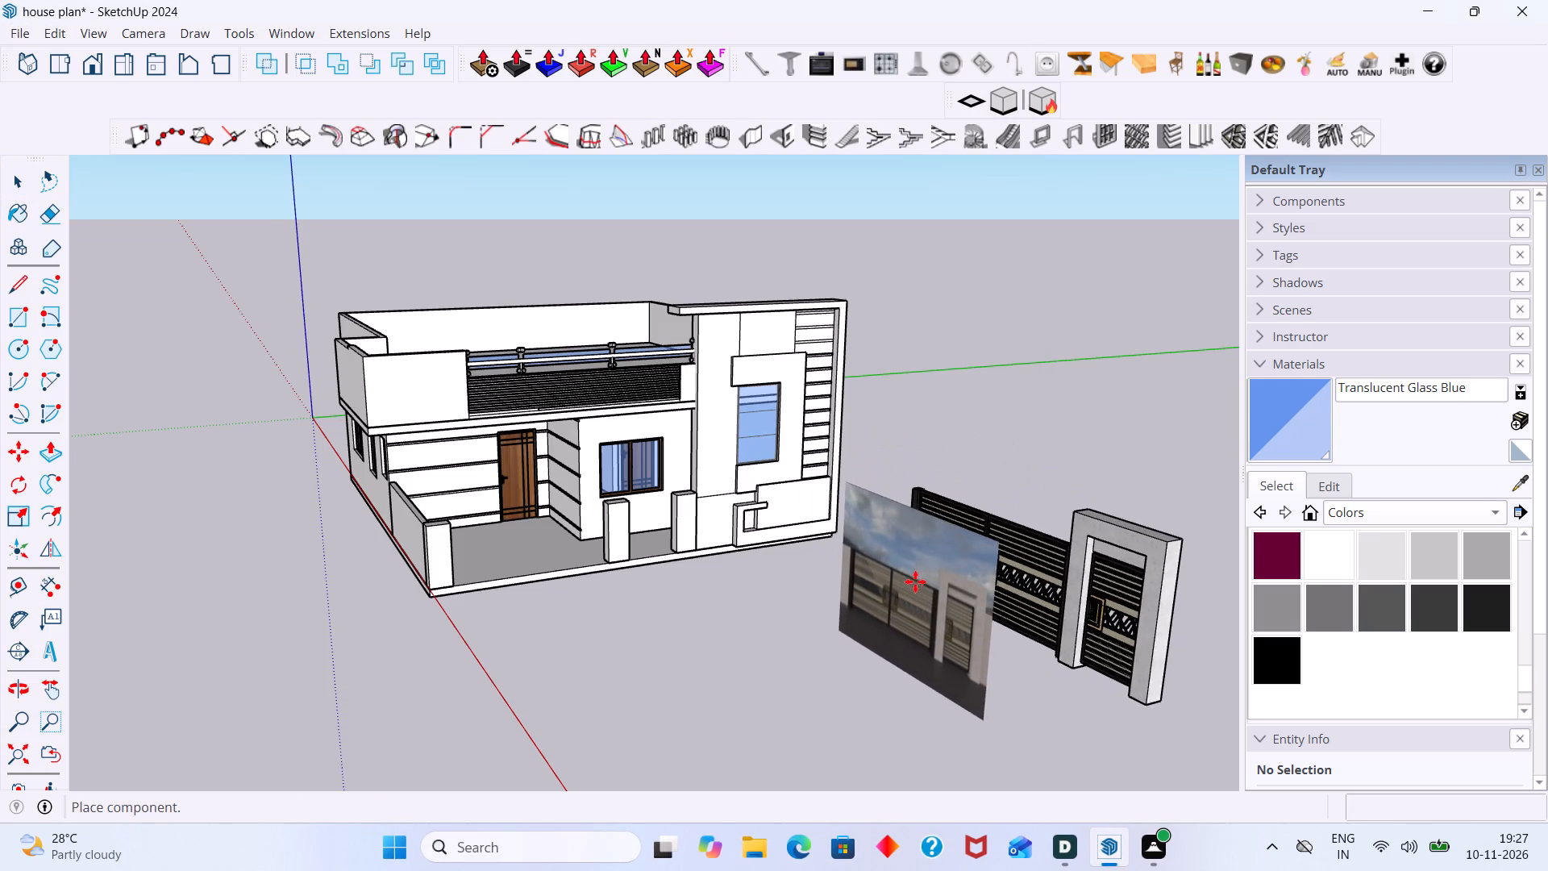
pyautogui.scroll(-1, 924, 584)
pyautogui.scroll(1, 921, 586)
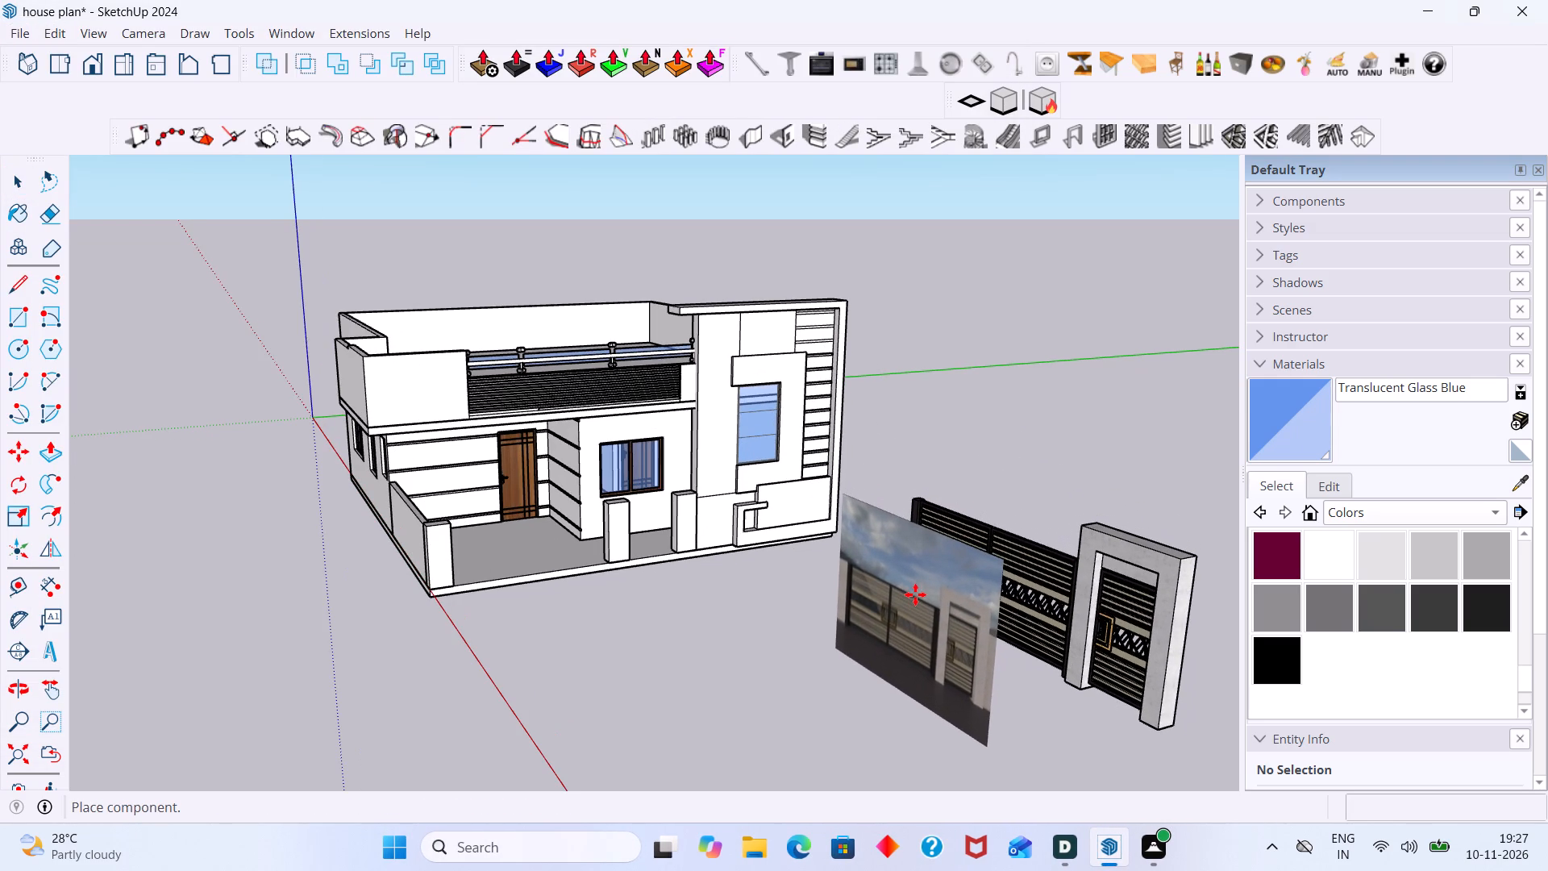
pyautogui.click(915, 594)
pyautogui.press('space')
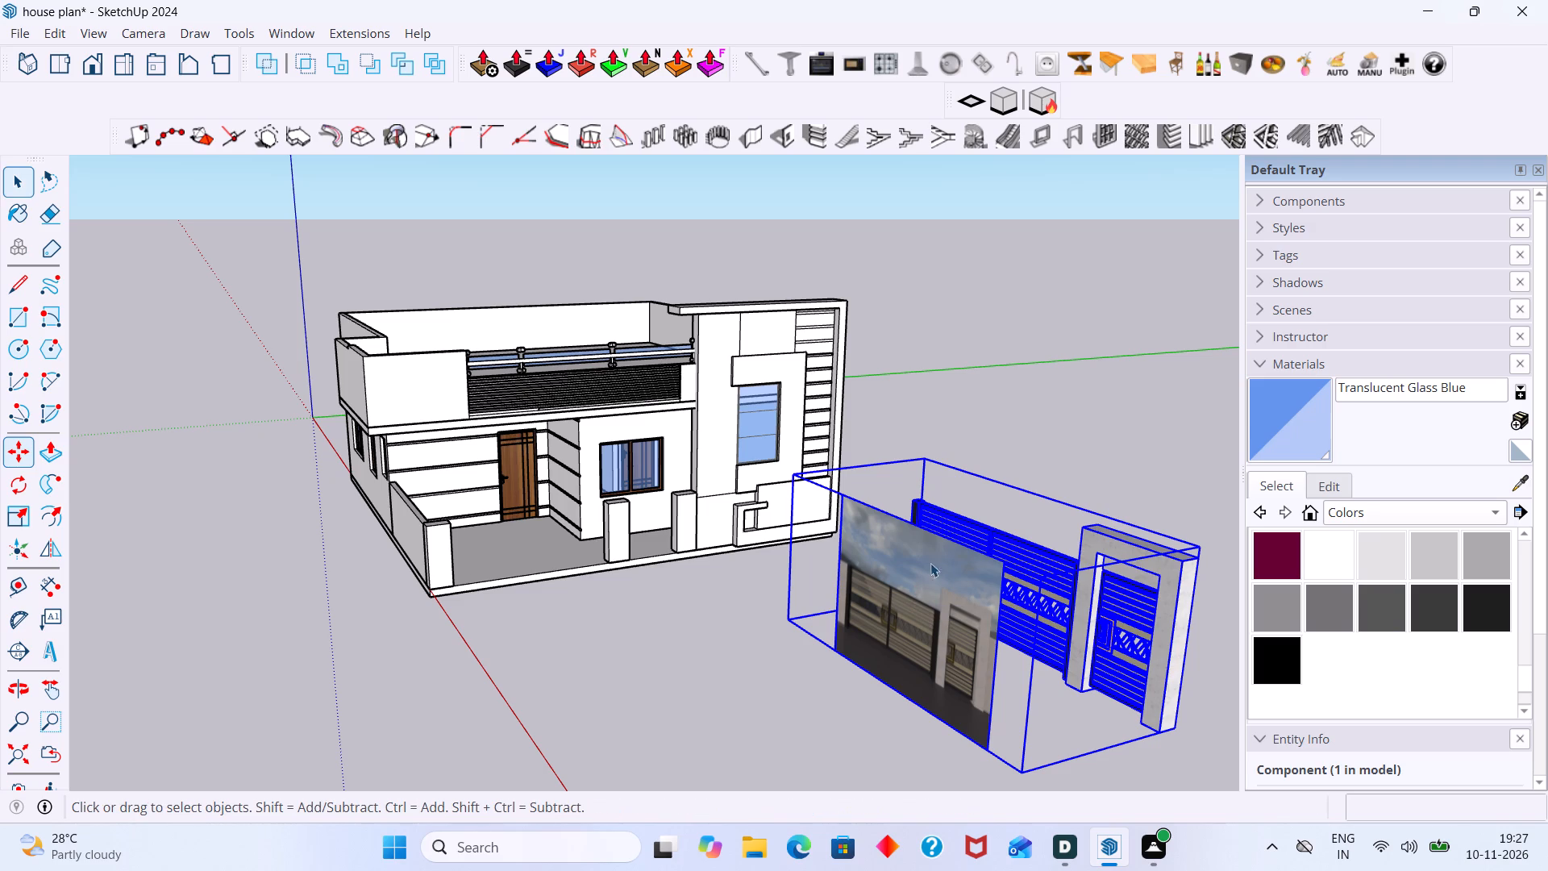
pyautogui.click(1033, 390)
# Inside the gate component, delete the reference photo and the white frame around the small gate, and close the component.
pyautogui.scroll(2, 951, 598)
pyautogui.click(945, 599)
pyautogui.doubleClick(944, 598)
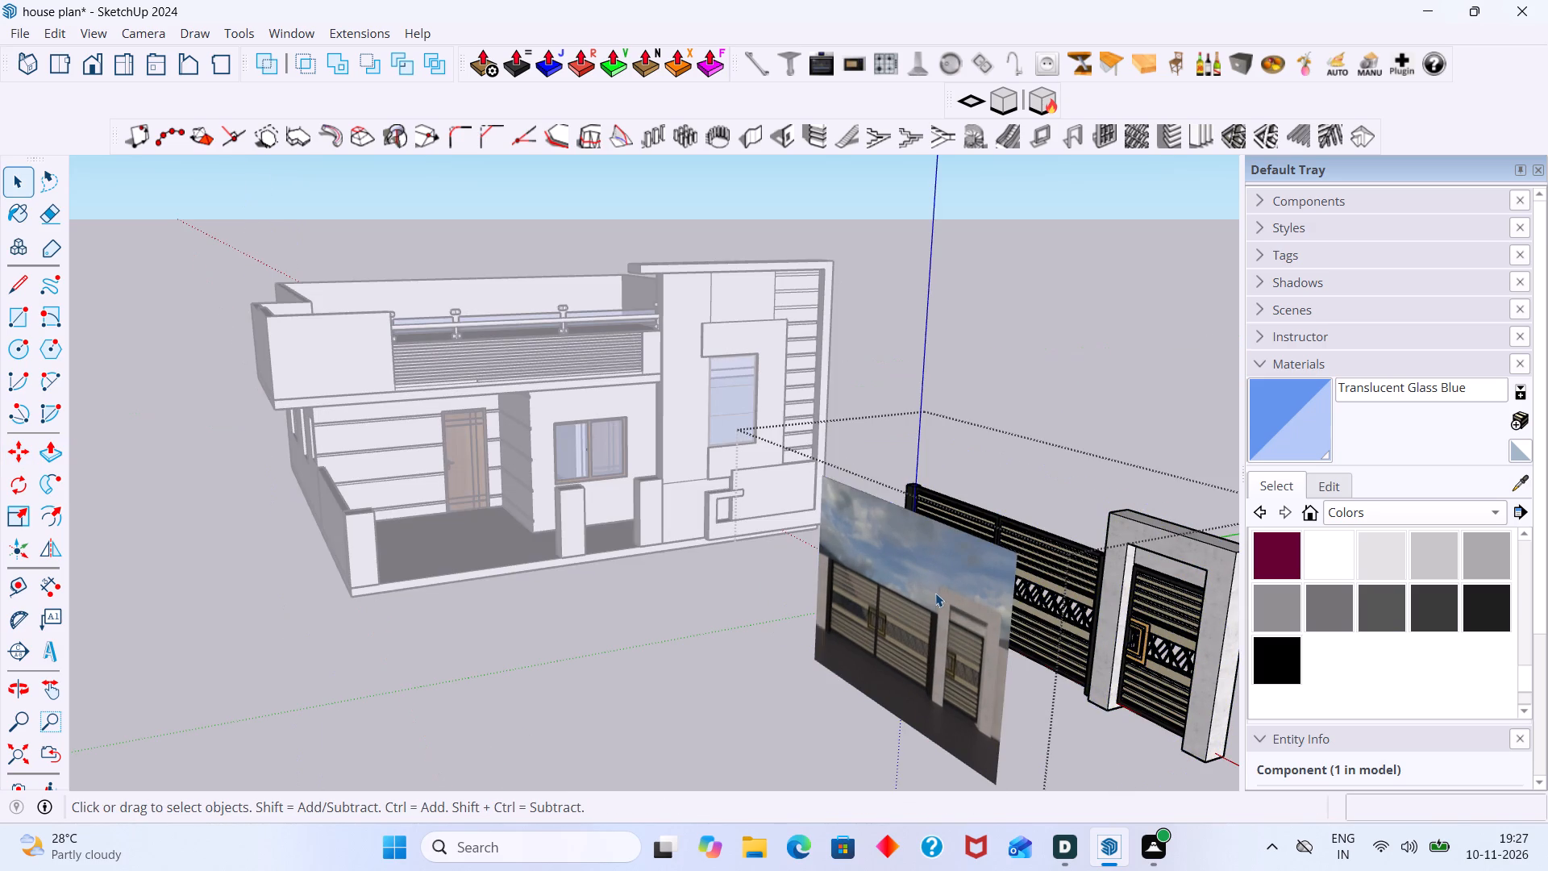
pyautogui.click(935, 593)
pyautogui.press('Delete')
pyautogui.scroll(-2, 1002, 554)
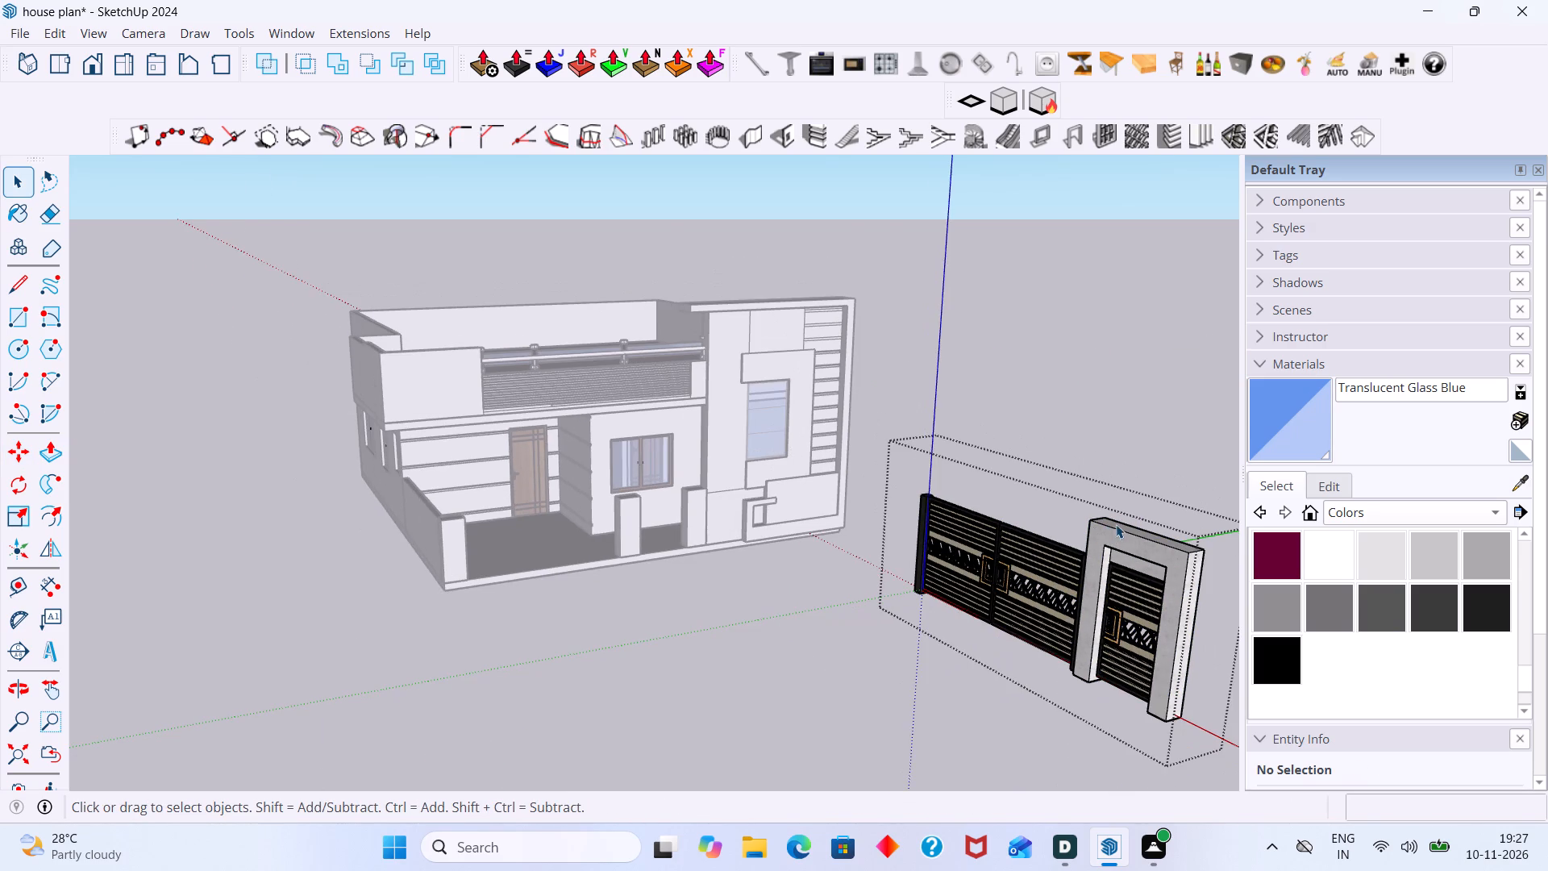
pyautogui.scroll(4, 1117, 524)
pyautogui.click(1123, 530)
pyautogui.press('Delete')
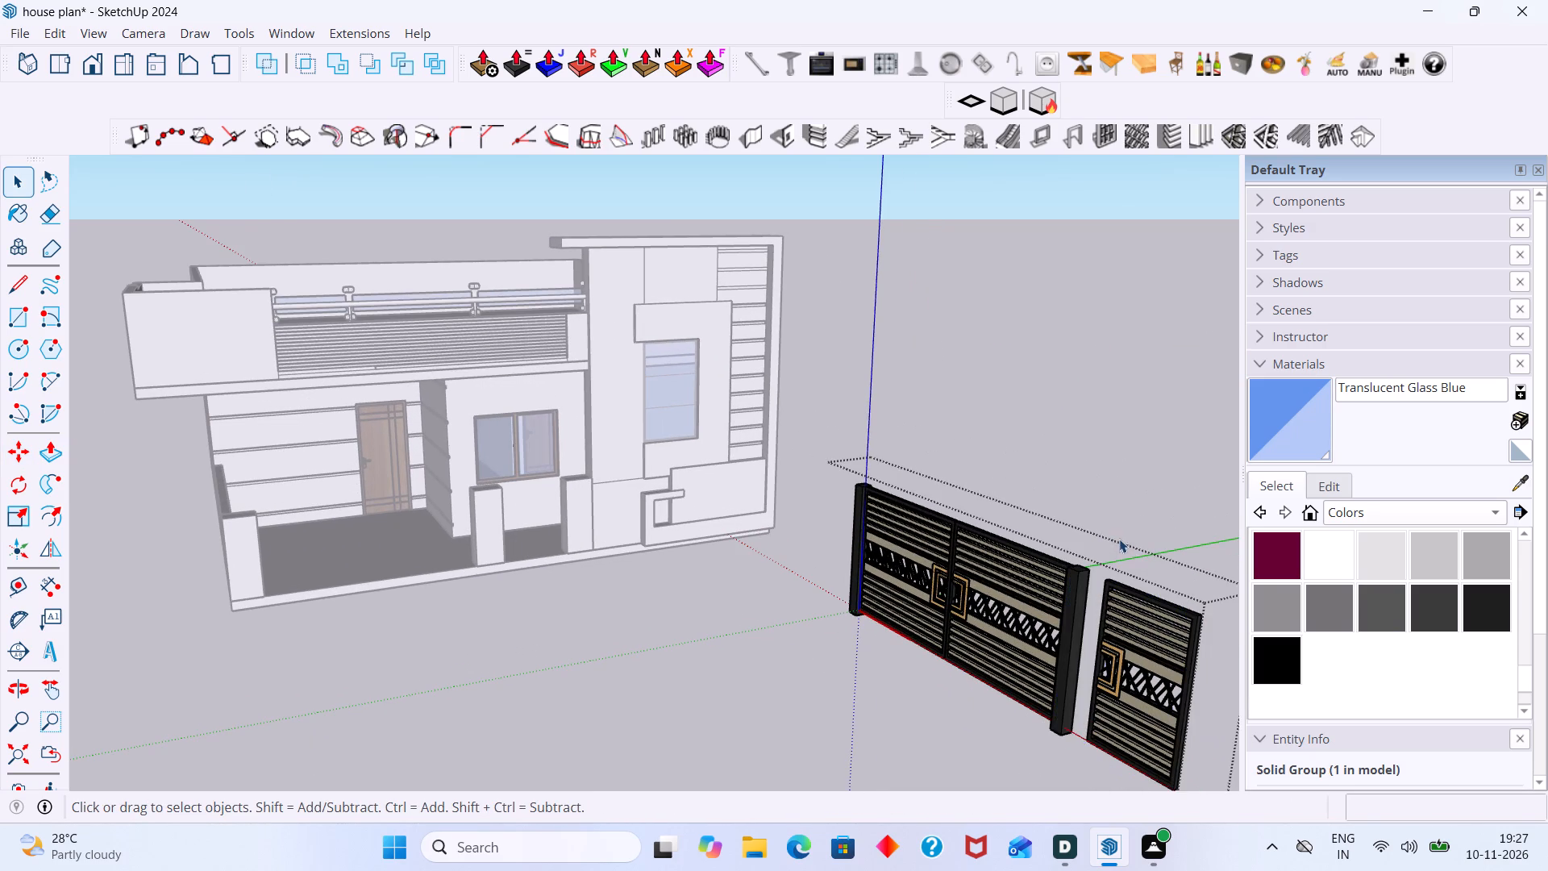
pyautogui.scroll(-4, 1113, 539)
pyautogui.moveTo(1136, 540); pyautogui.dragTo(1195, 548, button='middle')
pyautogui.click(1198, 444)
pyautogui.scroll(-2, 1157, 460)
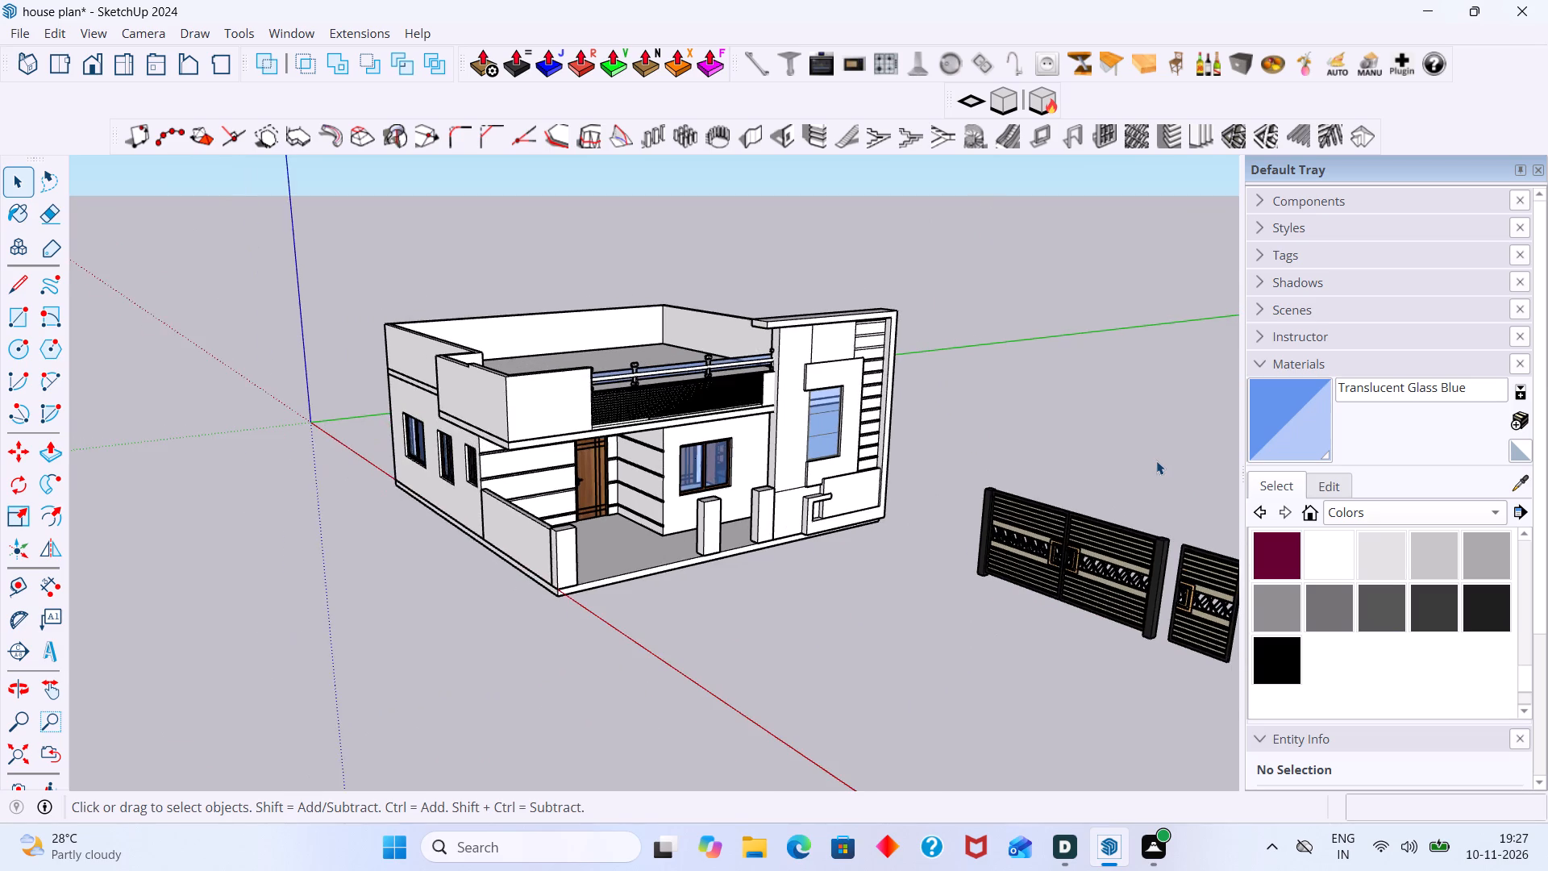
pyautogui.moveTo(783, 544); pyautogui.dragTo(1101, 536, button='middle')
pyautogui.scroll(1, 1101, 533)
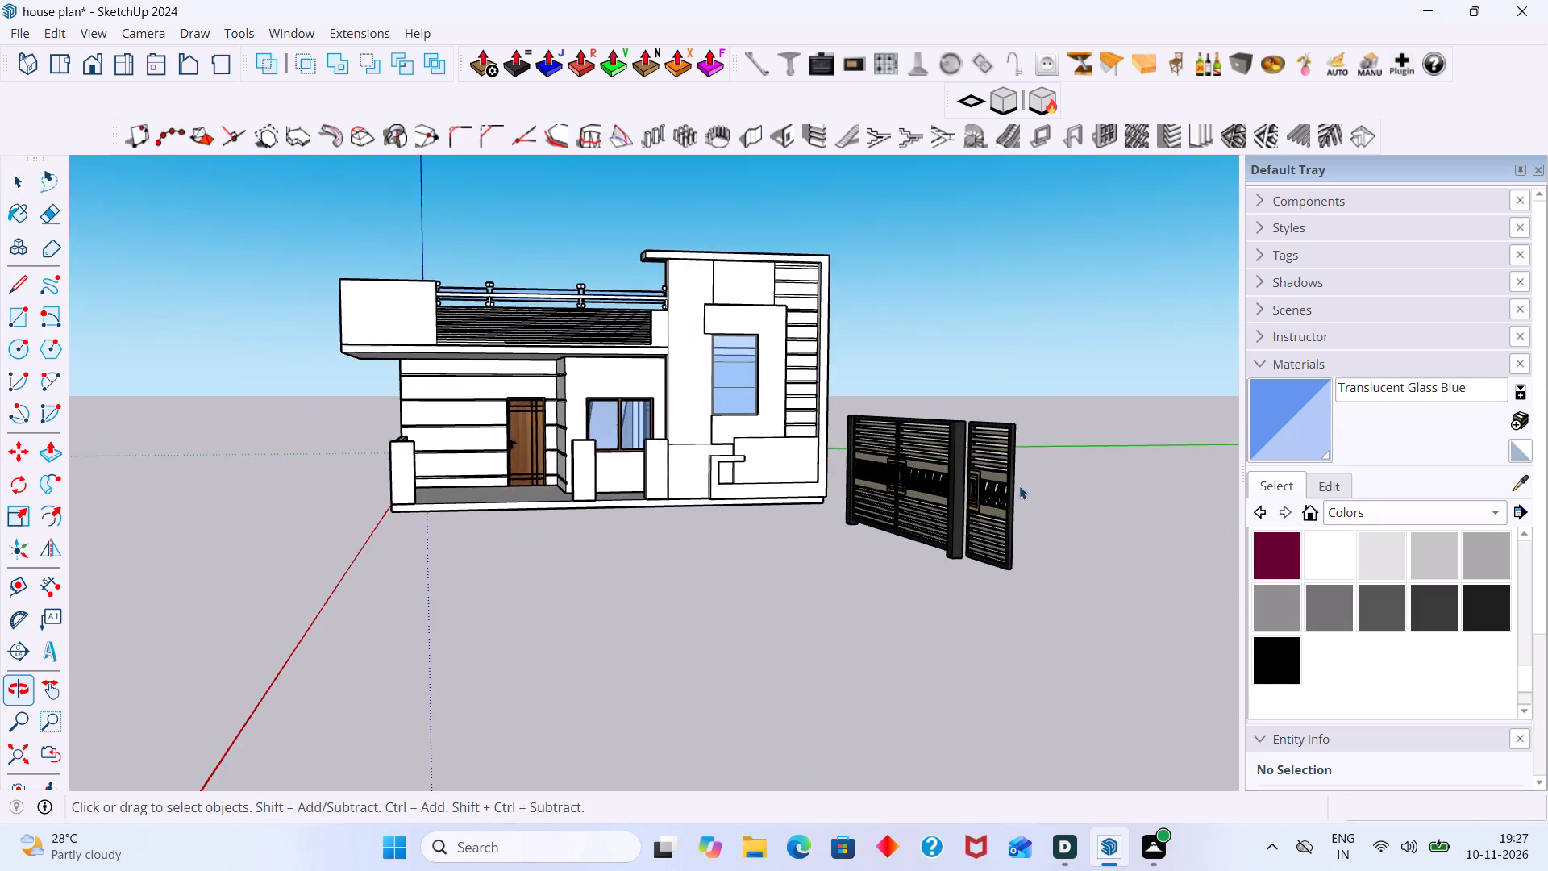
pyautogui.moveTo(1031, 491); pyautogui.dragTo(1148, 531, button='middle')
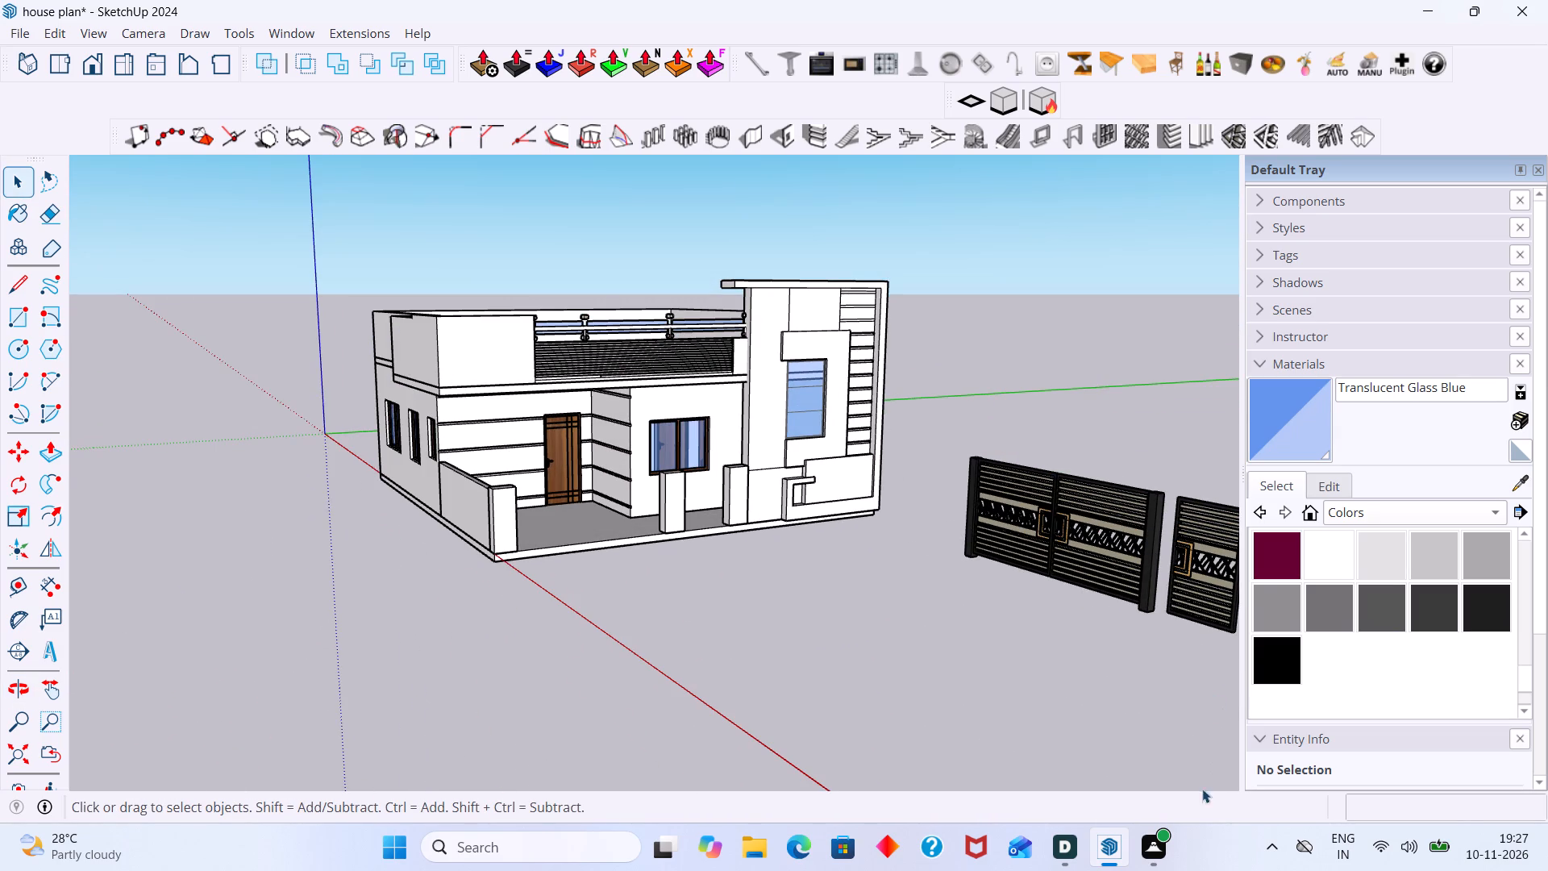
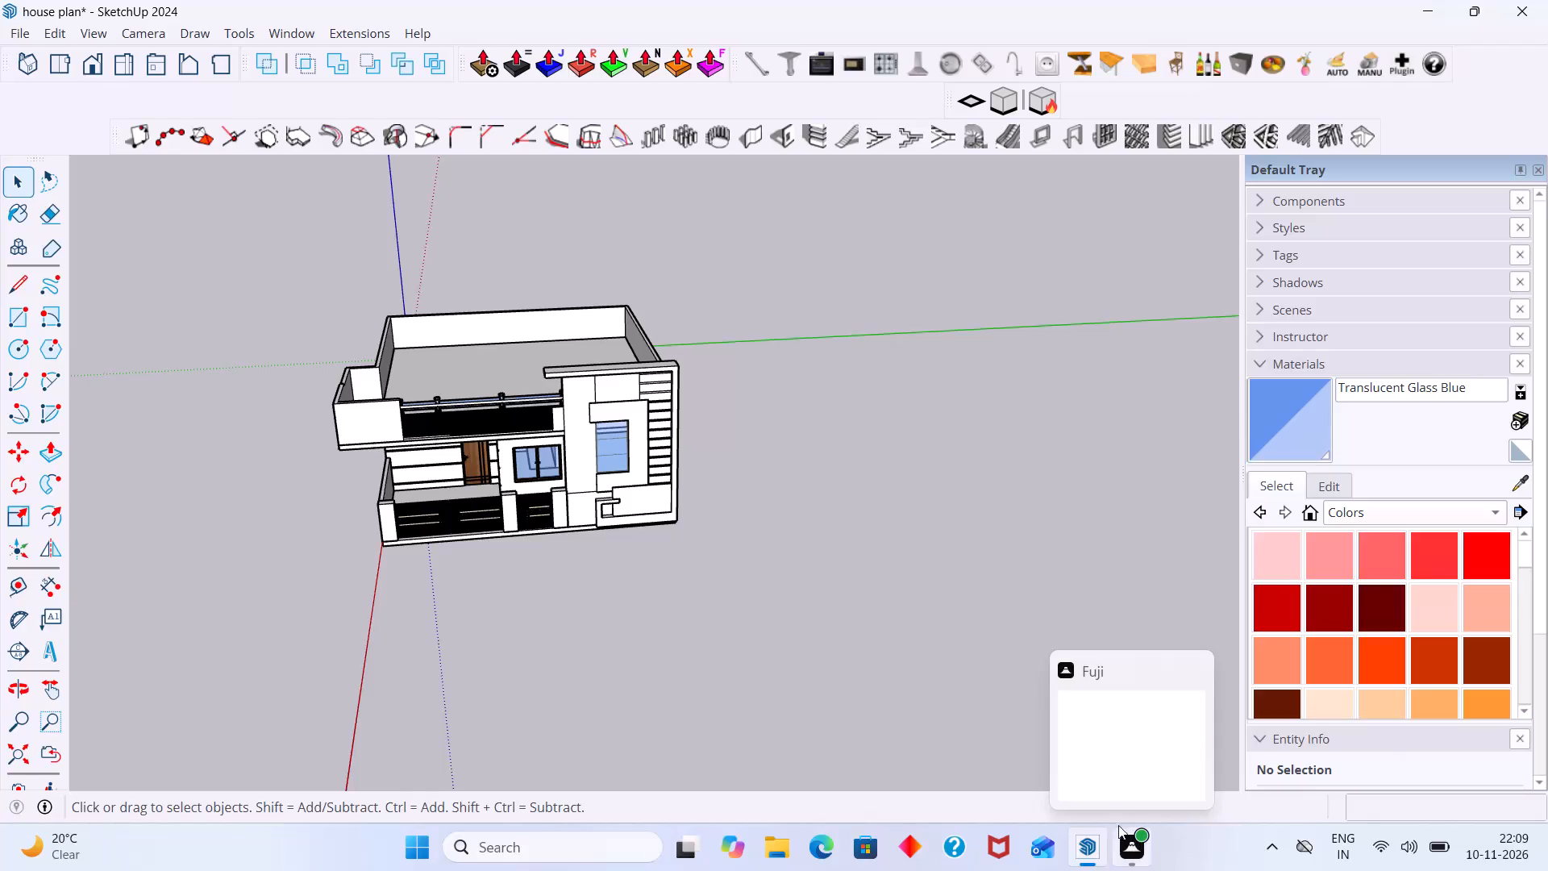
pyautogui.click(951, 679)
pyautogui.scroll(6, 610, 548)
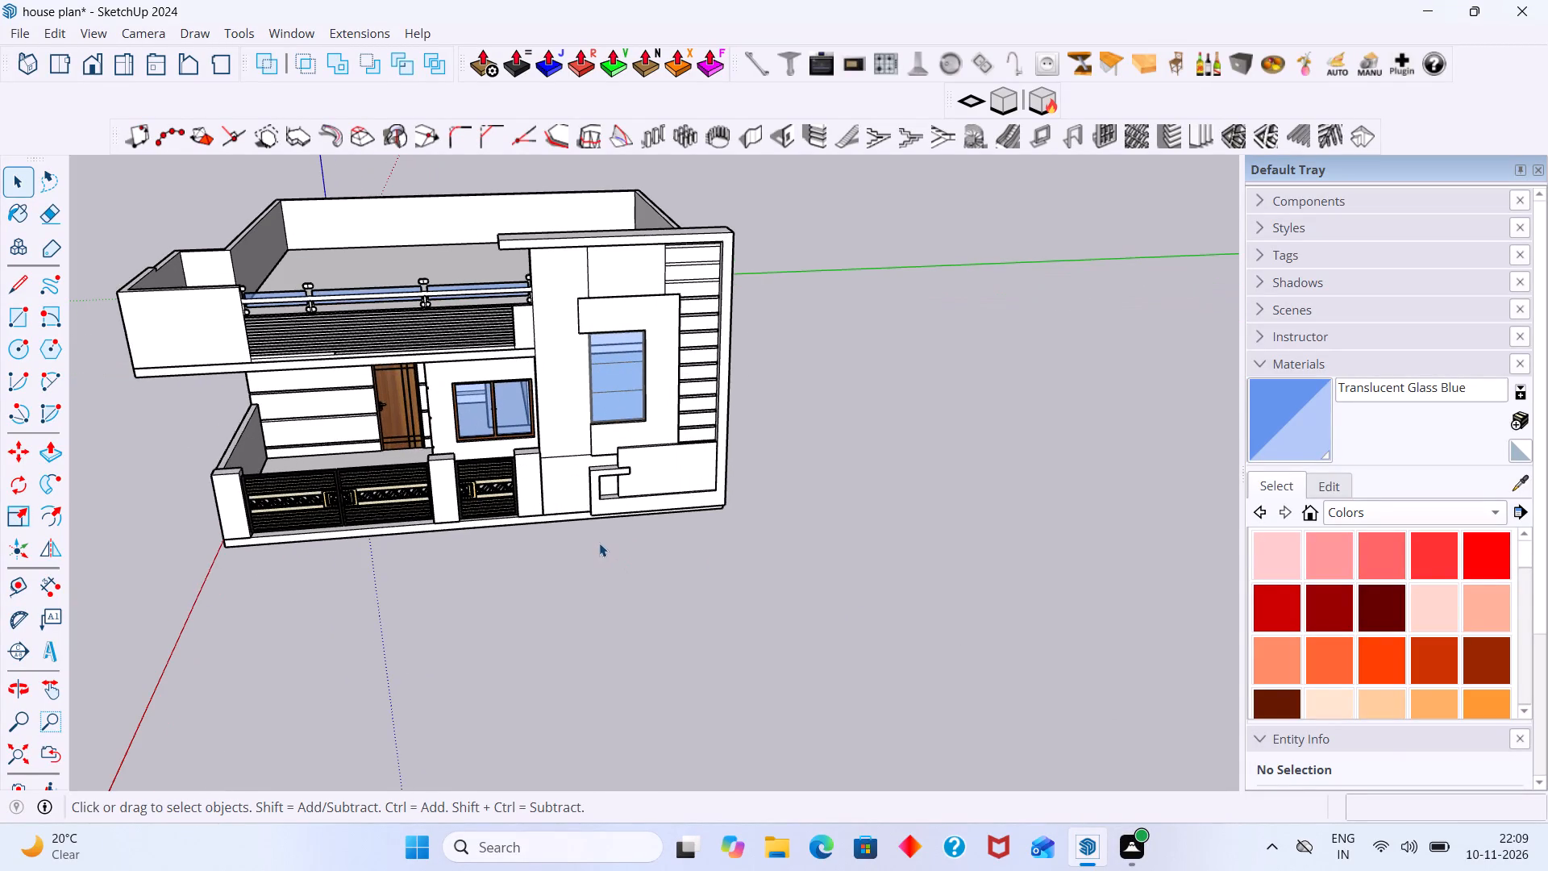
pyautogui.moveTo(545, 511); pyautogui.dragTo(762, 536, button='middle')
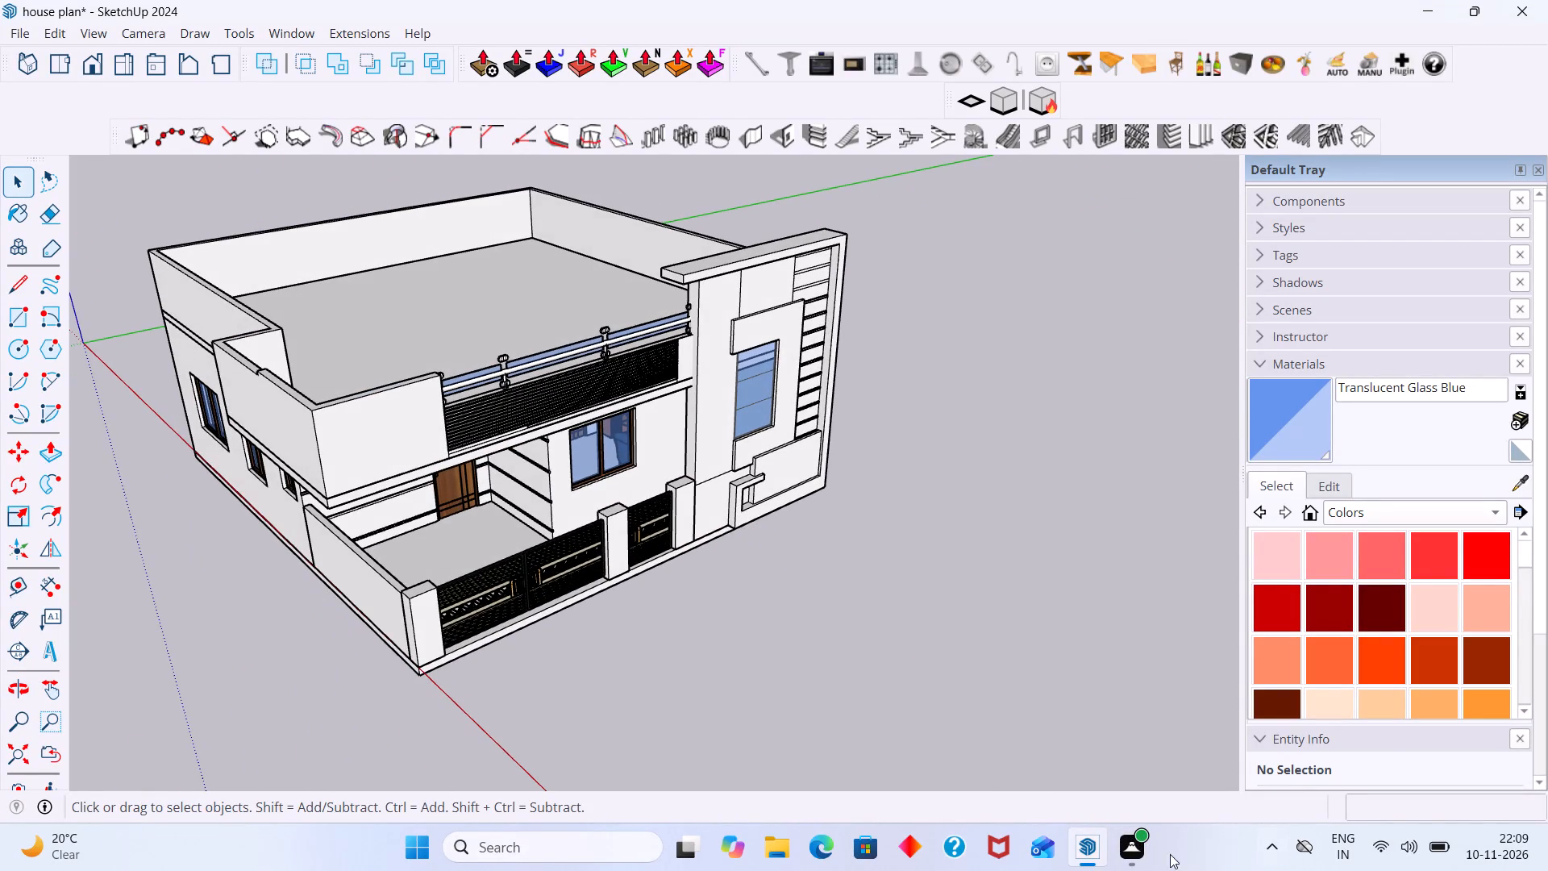
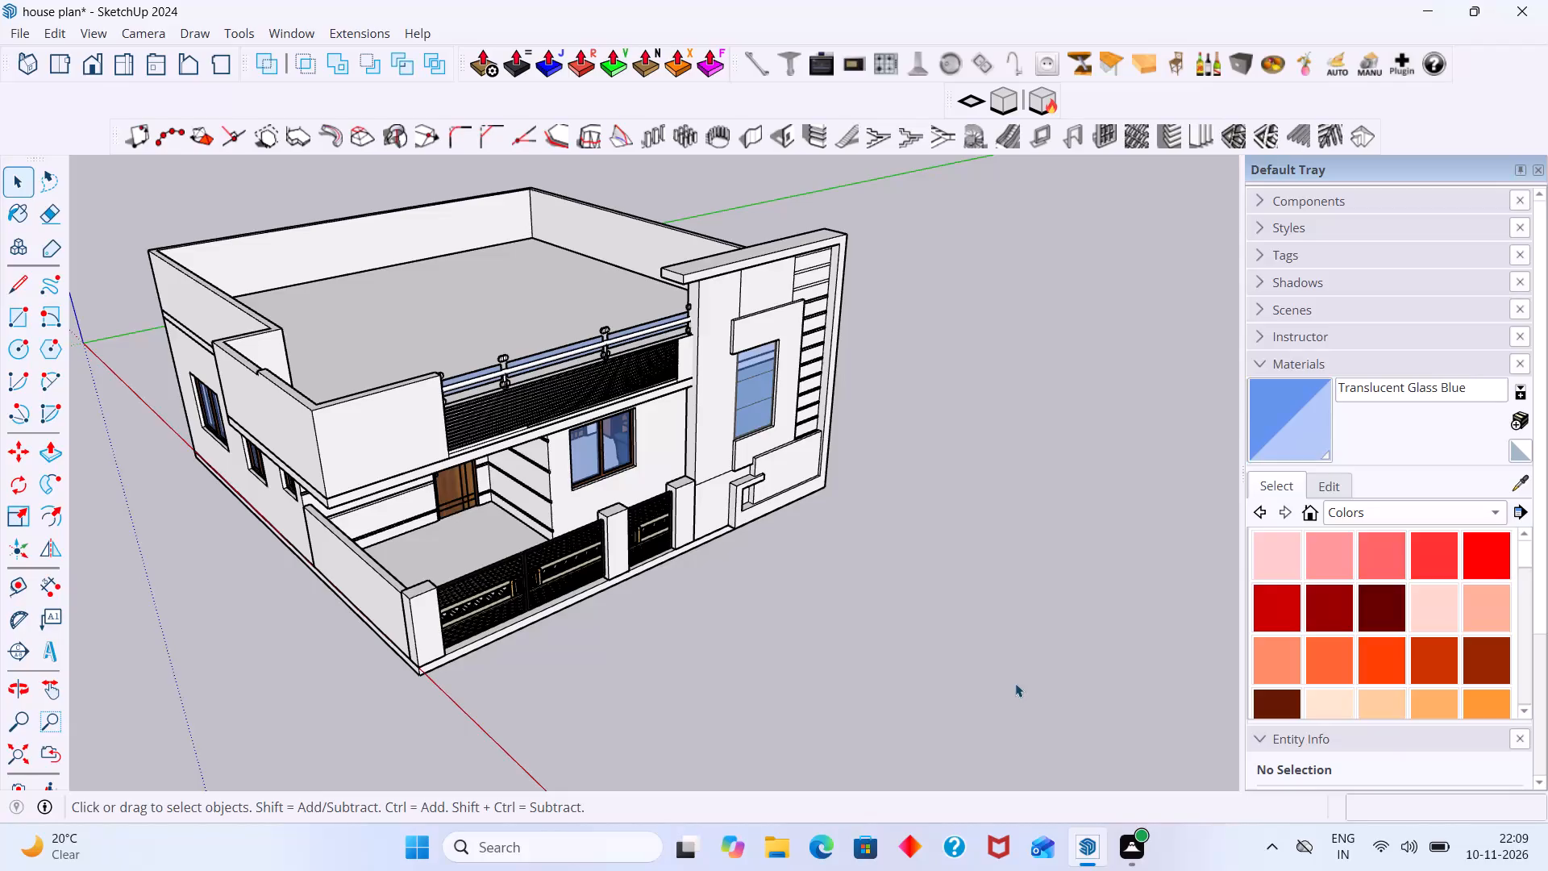
# Examine the front exterior from several angles and distances: the gates, boundary pillars, balcony rail, entrance porch and side windows.
pyautogui.moveTo(844, 619); pyautogui.dragTo(593, 621, button='middle')
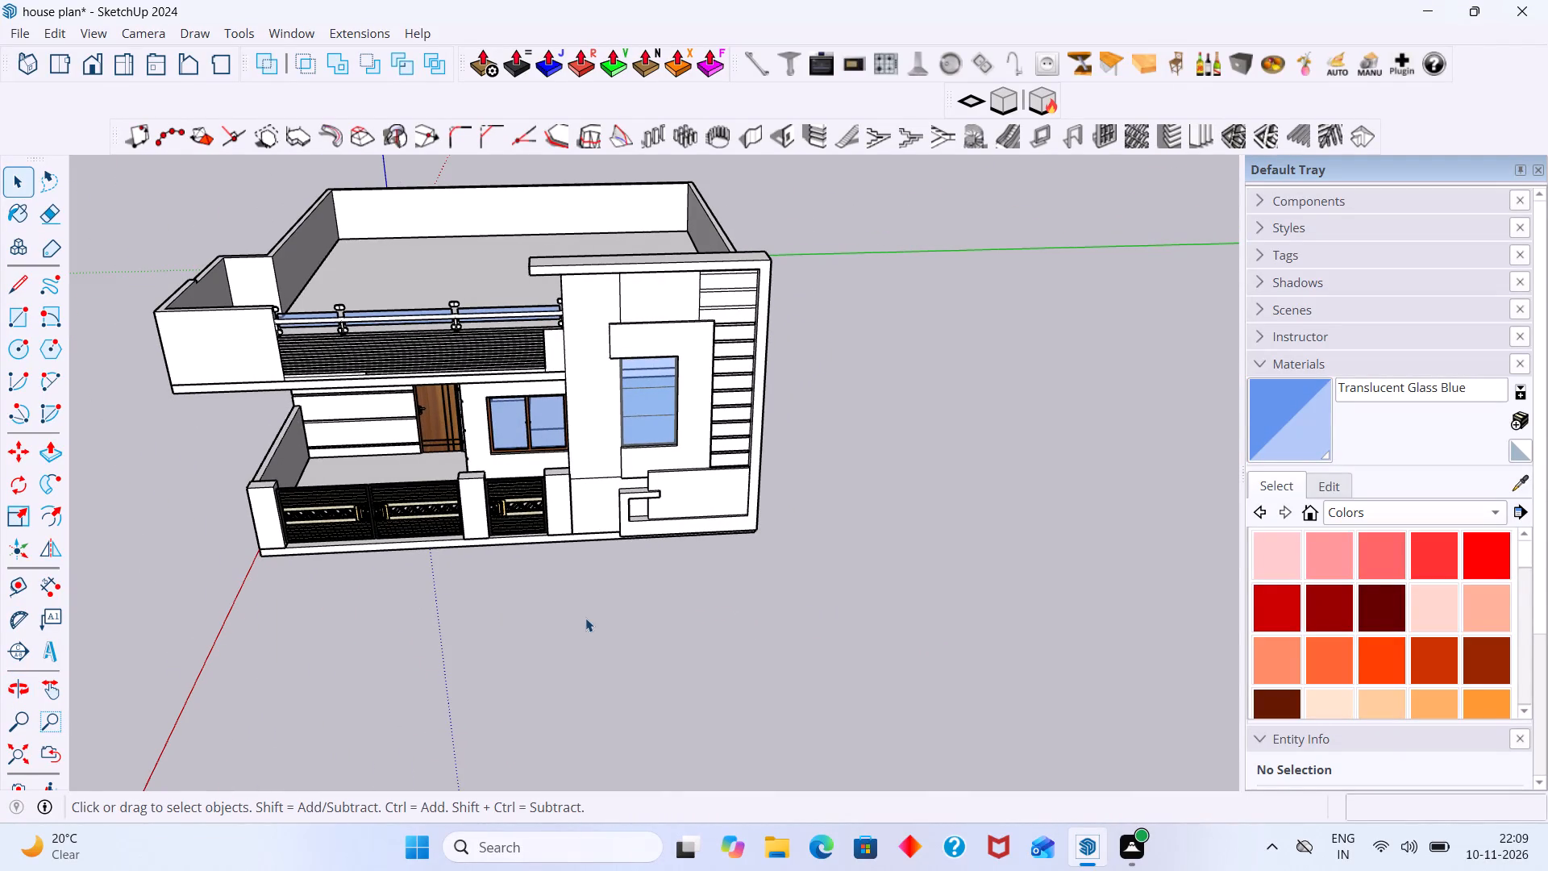
pyautogui.scroll(8, 418, 507)
pyautogui.moveTo(423, 502); pyautogui.dragTo(802, 561, button='middle')
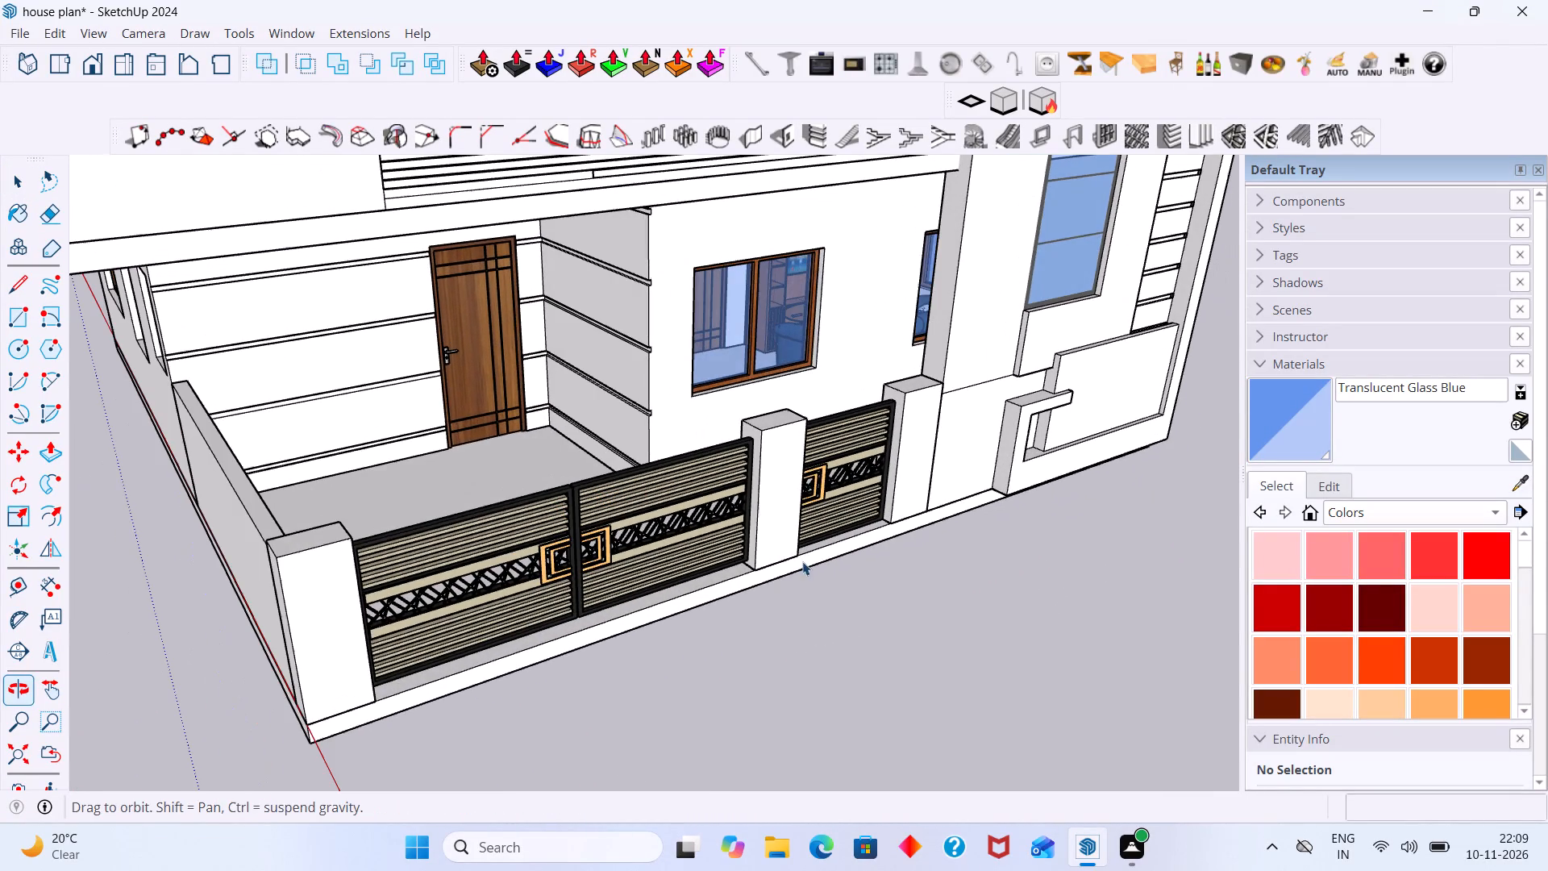
pyautogui.moveTo(802, 561); pyautogui.dragTo(639, 493, button='middle')
pyautogui.click(922, 698)
pyautogui.scroll(-2, 869, 634)
pyautogui.scroll(-2, 799, 655)
pyautogui.moveTo(764, 646); pyautogui.dragTo(526, 636, button='middle')
pyautogui.scroll(4, 547, 557)
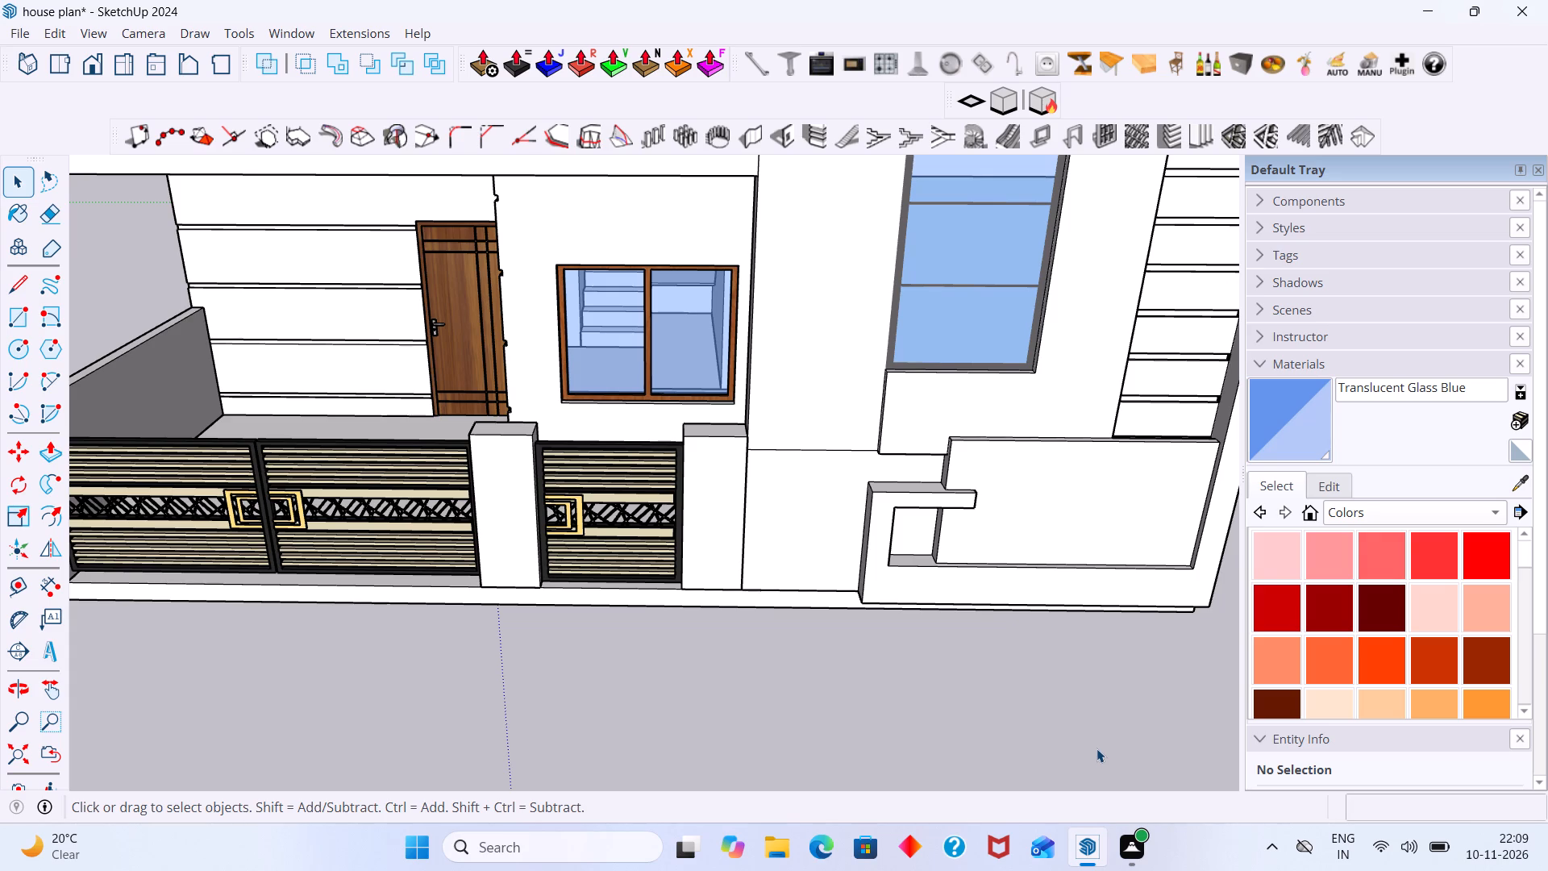
pyautogui.scroll(-19, 1034, 751)
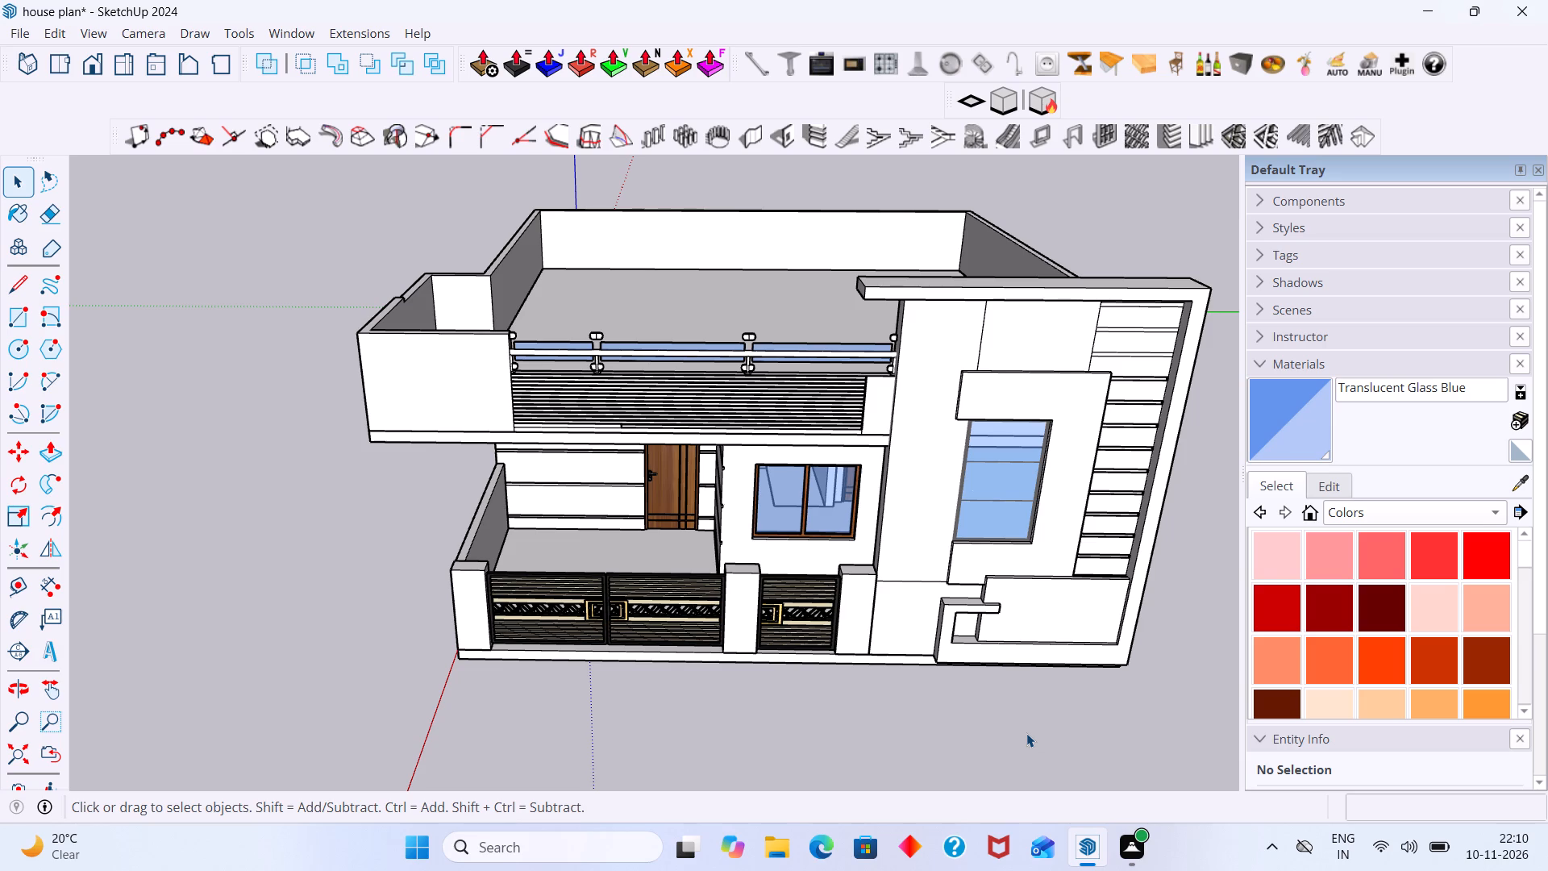
pyautogui.scroll(-6, 1026, 733)
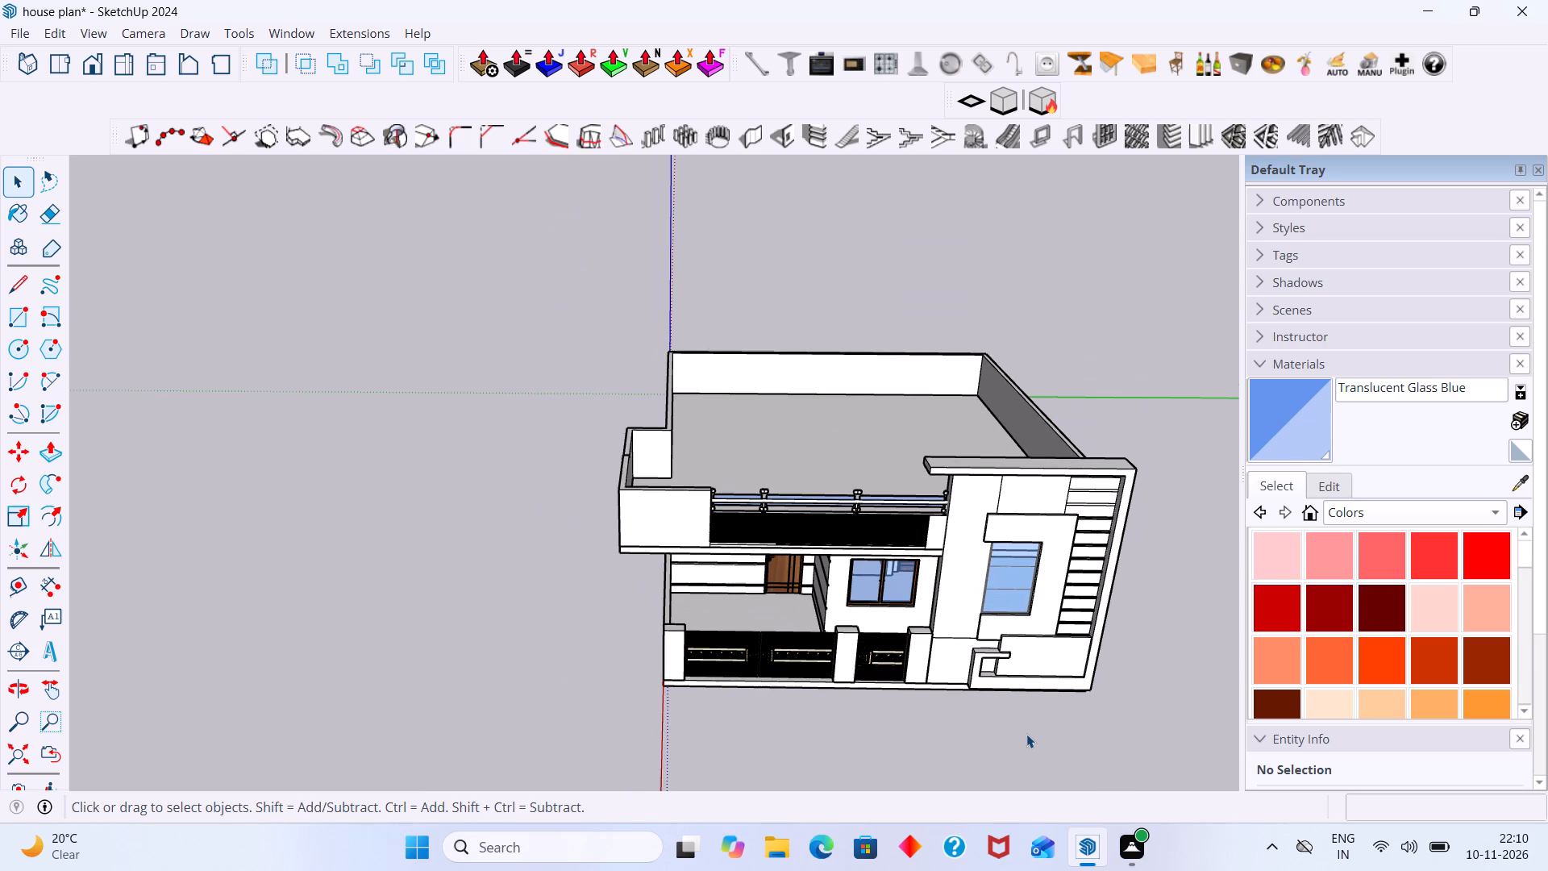
pyautogui.scroll(-3, 1026, 734)
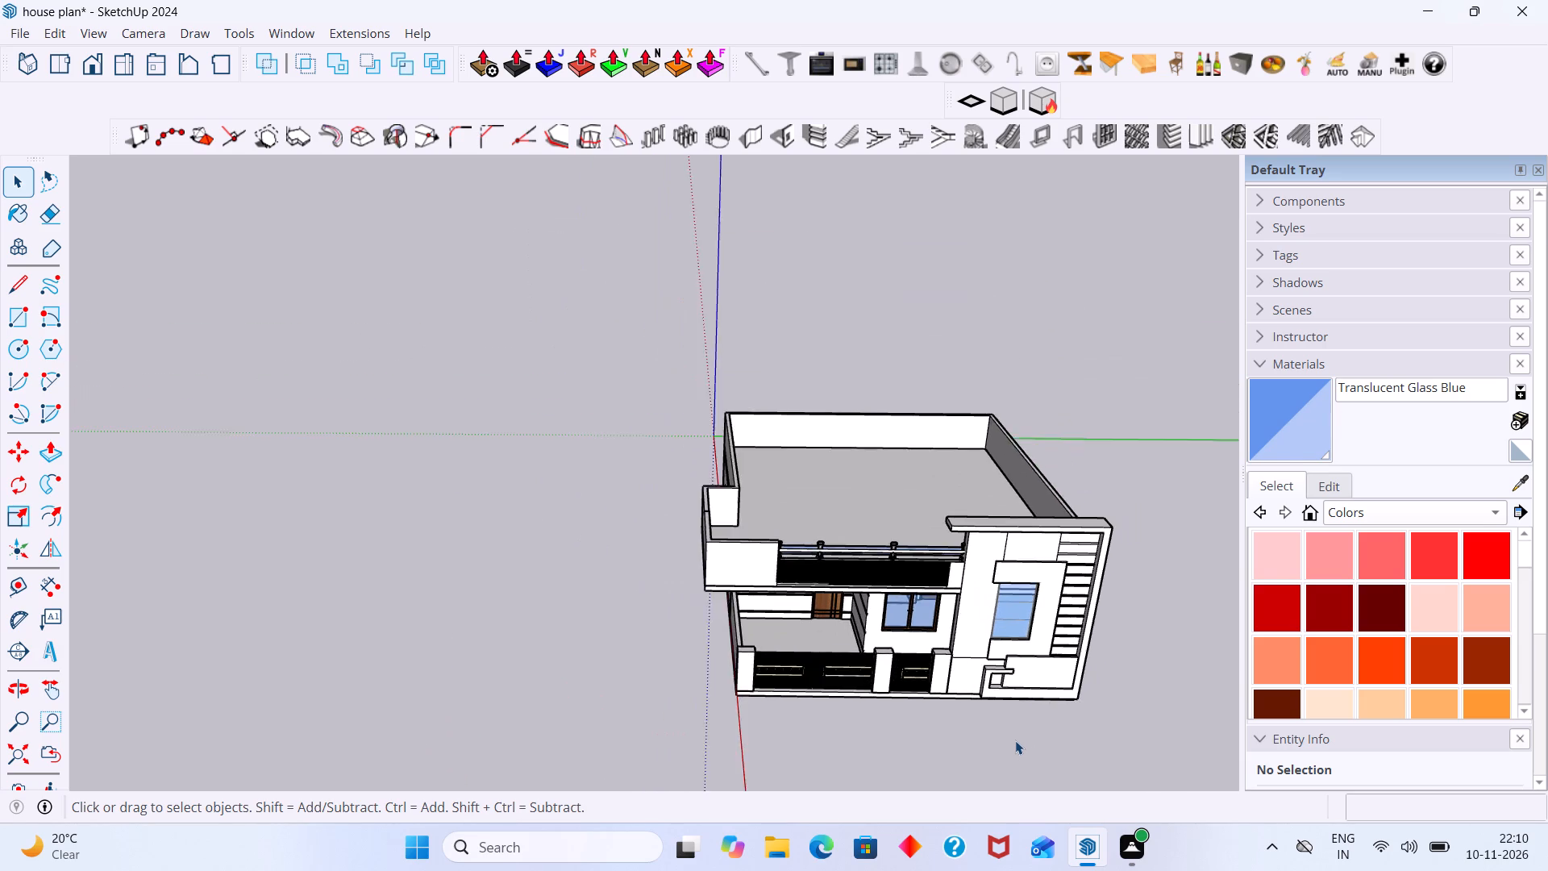
pyautogui.moveTo(989, 740); pyautogui.dragTo(844, 669, button='middle')
pyautogui.scroll(11, 771, 663)
pyautogui.moveTo(768, 665); pyautogui.dragTo(917, 631, button='middle')
pyautogui.scroll(1, 877, 605)
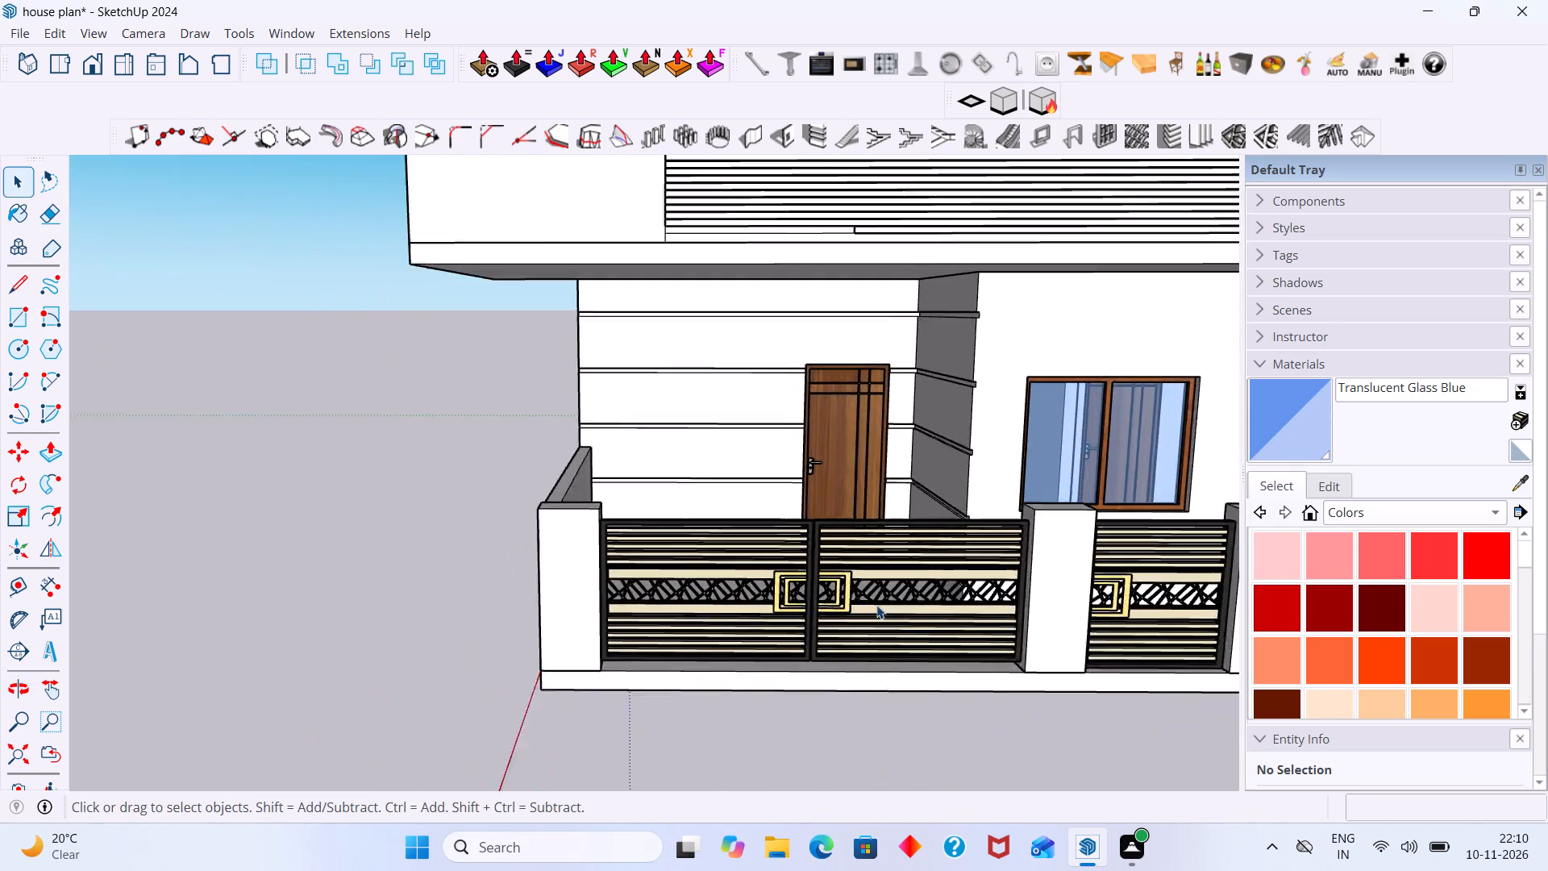
pyautogui.scroll(8, 876, 605)
pyautogui.moveTo(518, 580); pyautogui.dragTo(413, 606, button='middle')
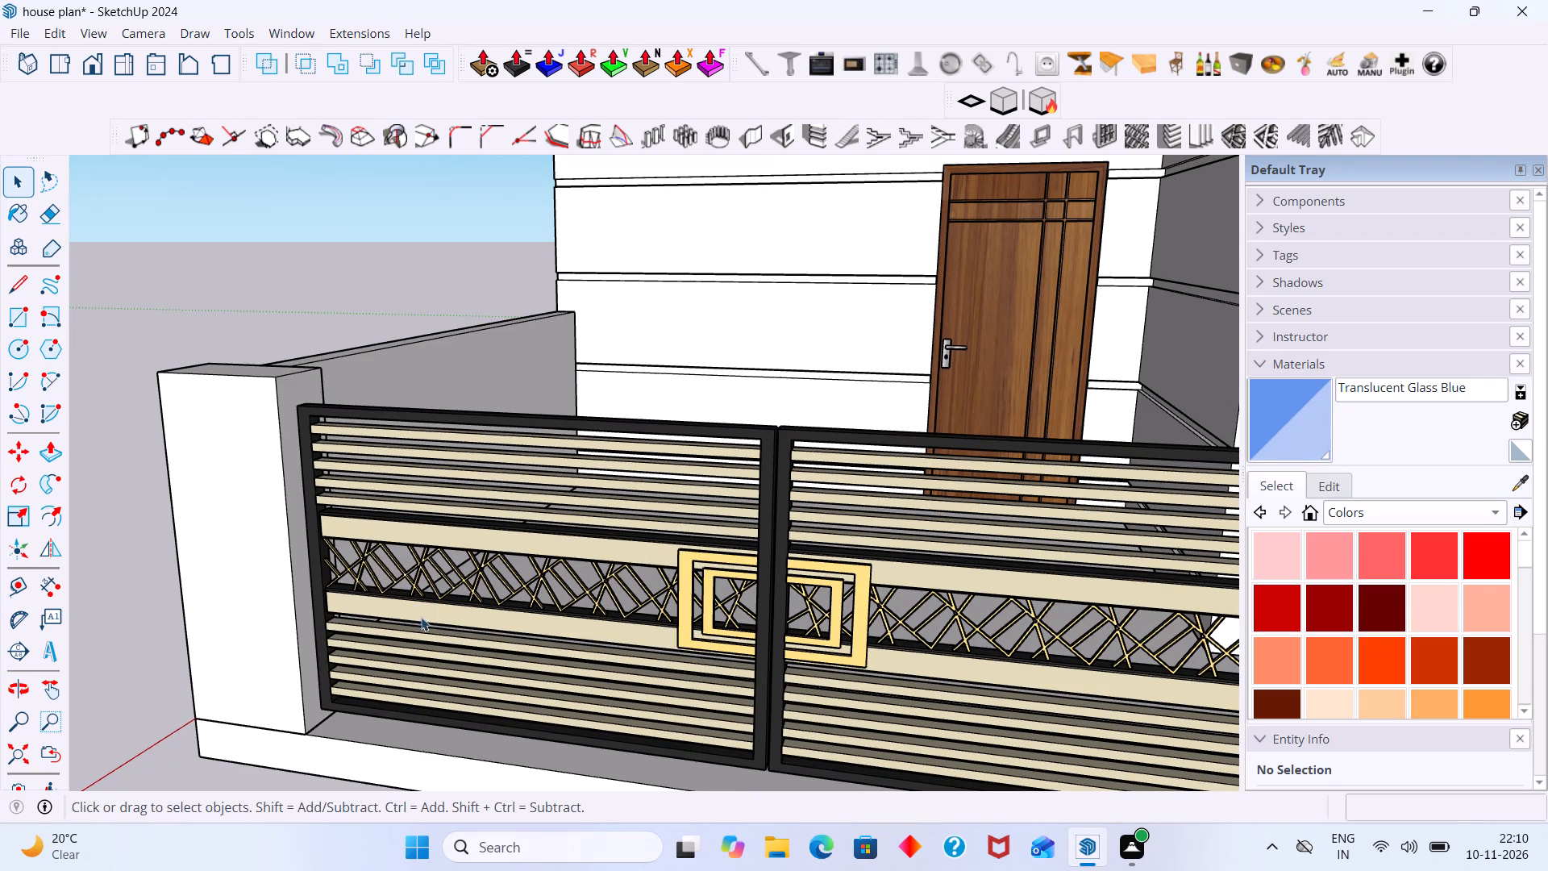
pyautogui.scroll(-2, 421, 626)
pyautogui.moveTo(409, 622); pyautogui.dragTo(551, 593, button='middle')
pyautogui.scroll(-8, 551, 581)
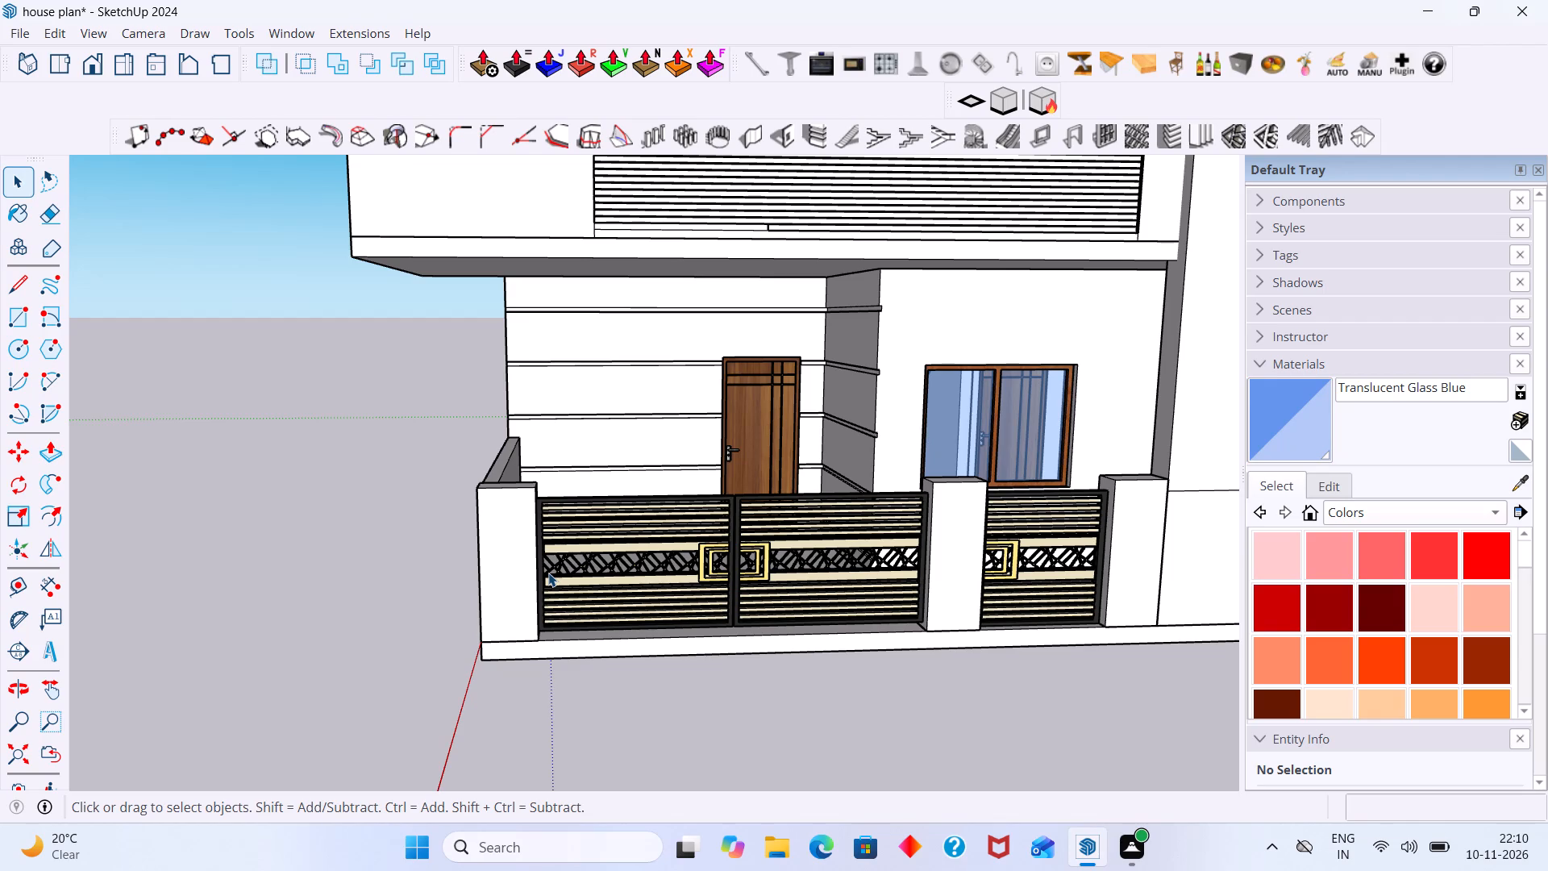
pyautogui.scroll(-3, 534, 565)
pyautogui.moveTo(472, 527); pyautogui.dragTo(529, 658, button='middle')
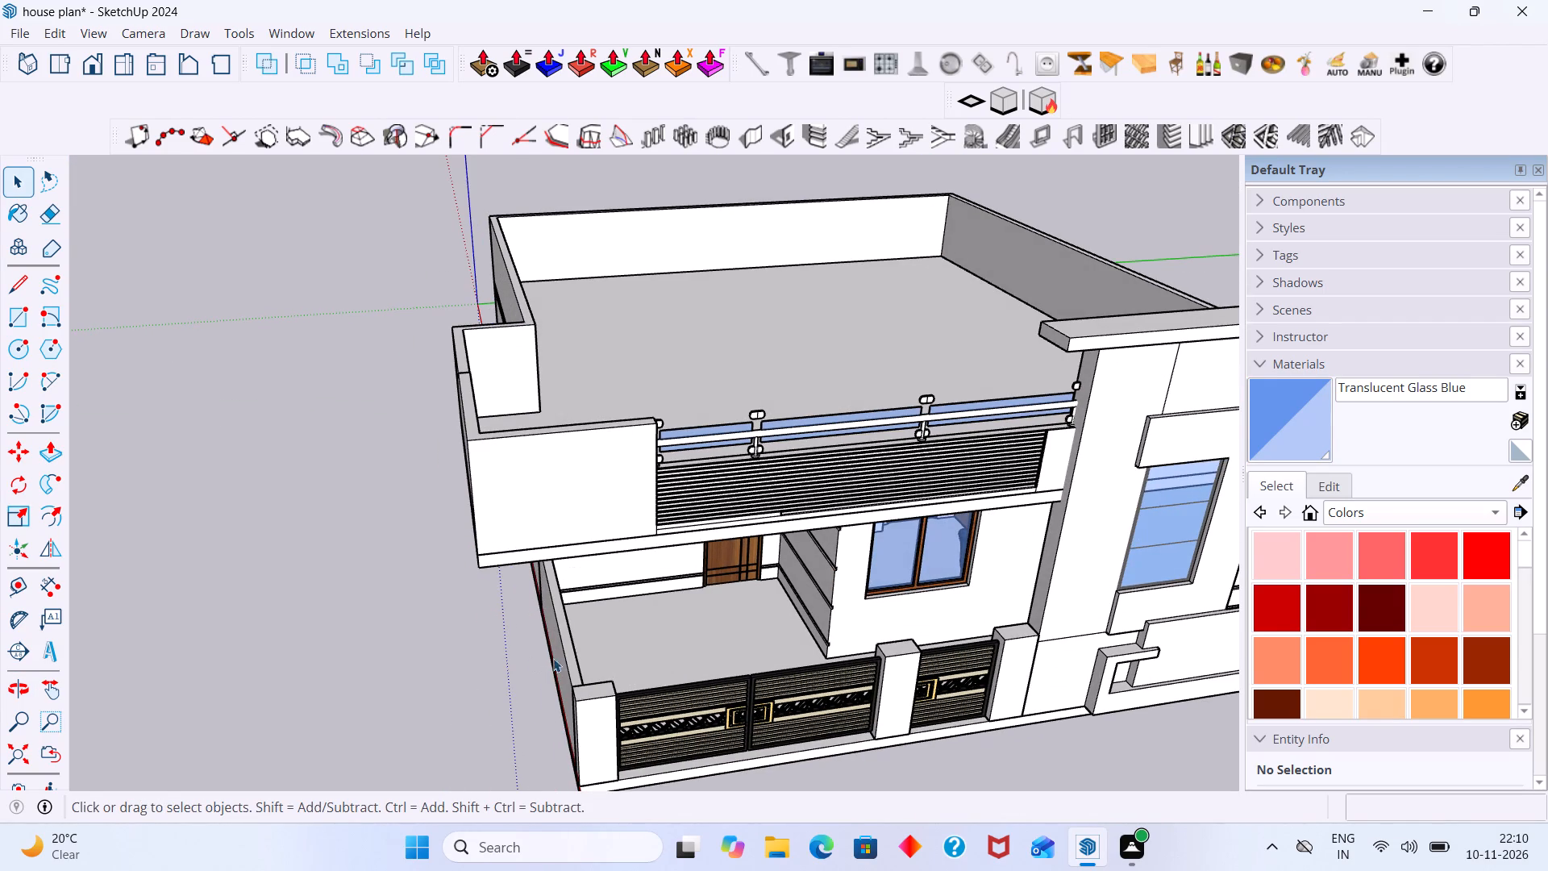
pyautogui.scroll(-2, 580, 795)
pyautogui.scroll(-6, 557, 577)
pyautogui.keyDown('shift'); pyautogui.moveTo(593, 577); pyautogui.dragTo(284, 465, button='middle'); pyautogui.keyUp('shift')
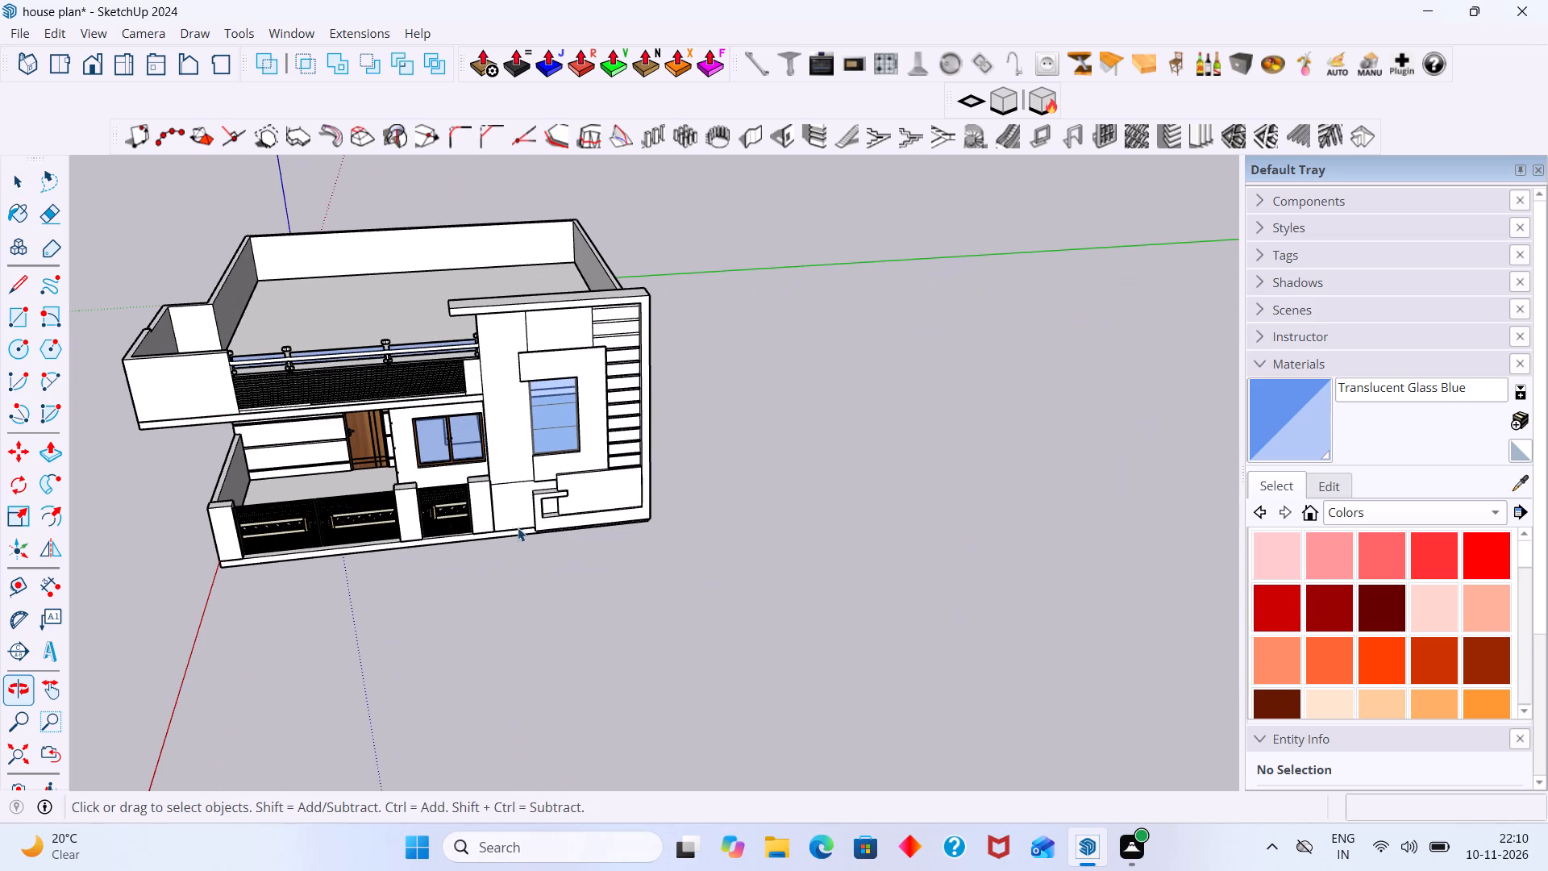
pyautogui.click(672, 591)
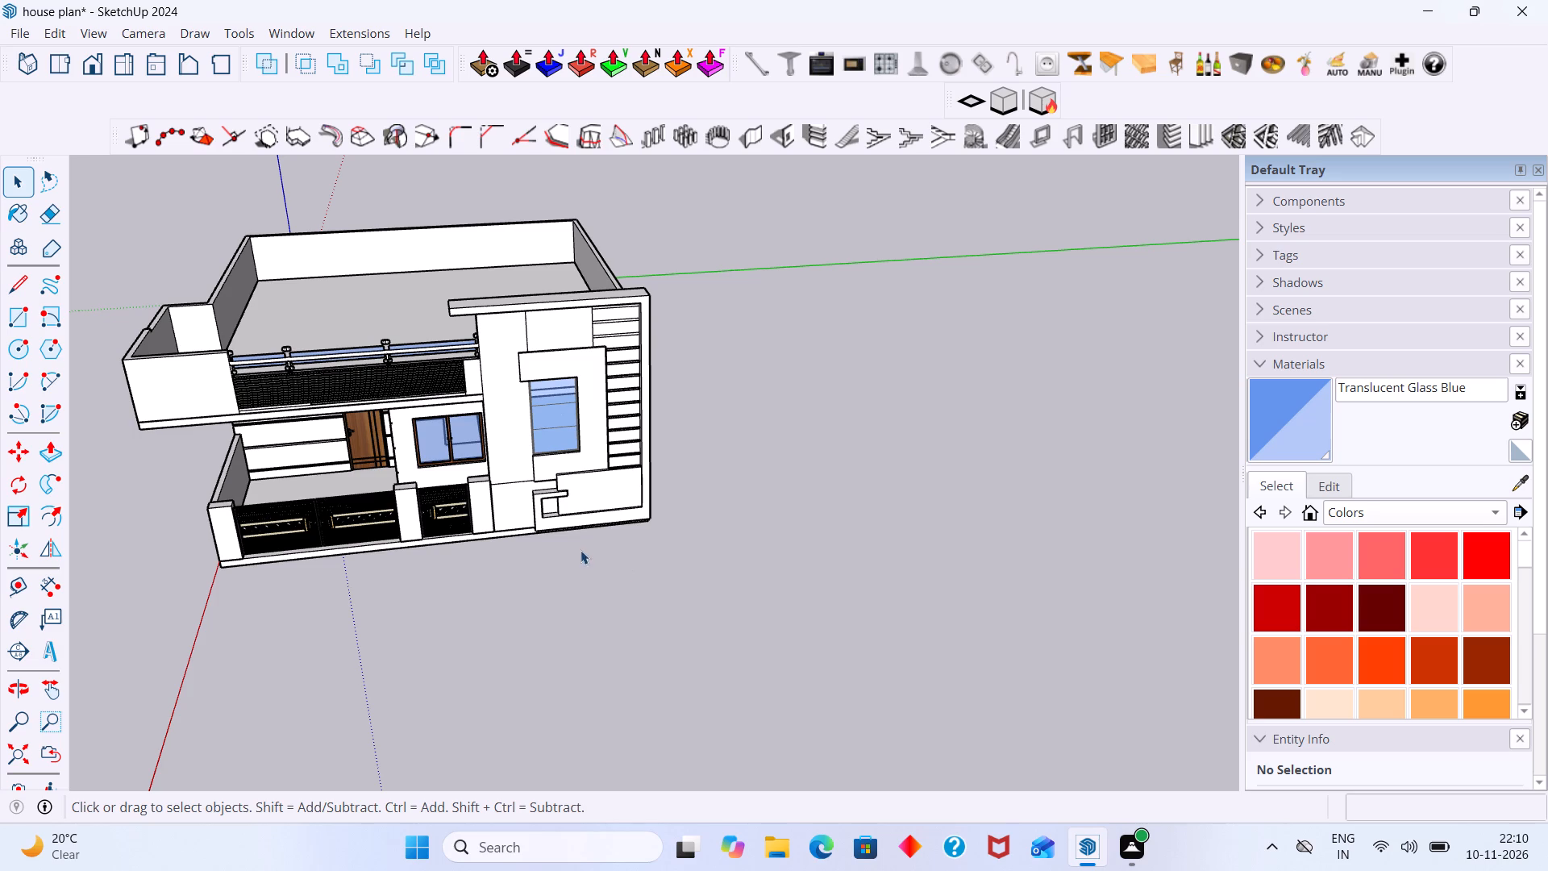
pyautogui.scroll(-4, 576, 536)
pyautogui.moveTo(558, 492); pyautogui.dragTo(801, 461, button='middle')
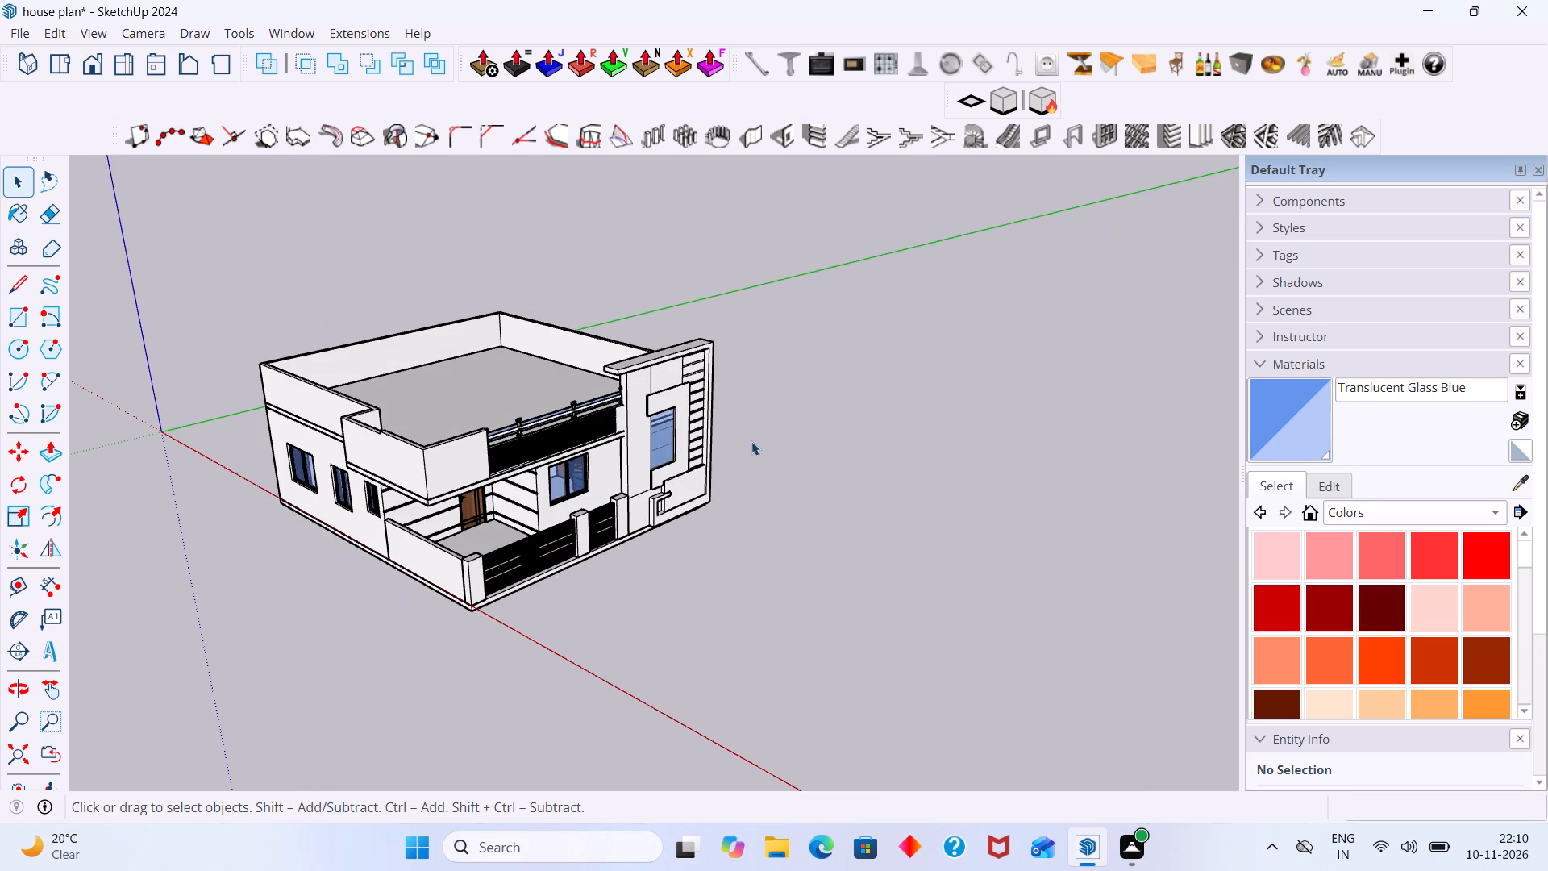
pyautogui.moveTo(450, 489); pyautogui.dragTo(396, 364, button='middle')
pyautogui.scroll(2, 338, 451)
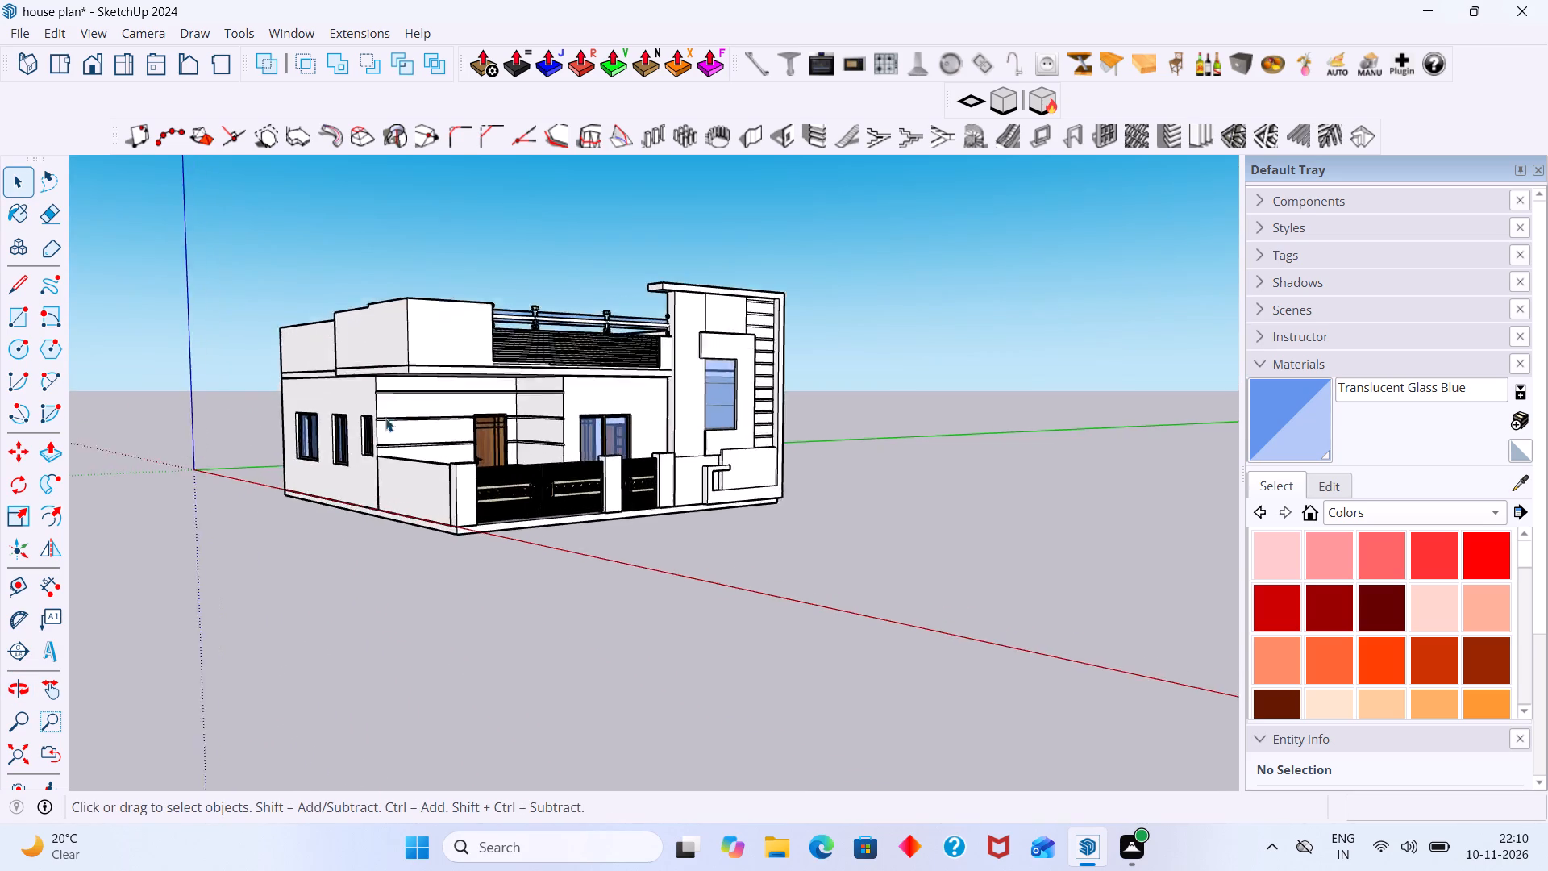
pyautogui.scroll(5, 385, 418)
pyautogui.moveTo(427, 397); pyautogui.dragTo(415, 427, button='middle')
pyautogui.scroll(10, 427, 455)
pyautogui.scroll(-6, 414, 477)
pyautogui.scroll(2, 407, 491)
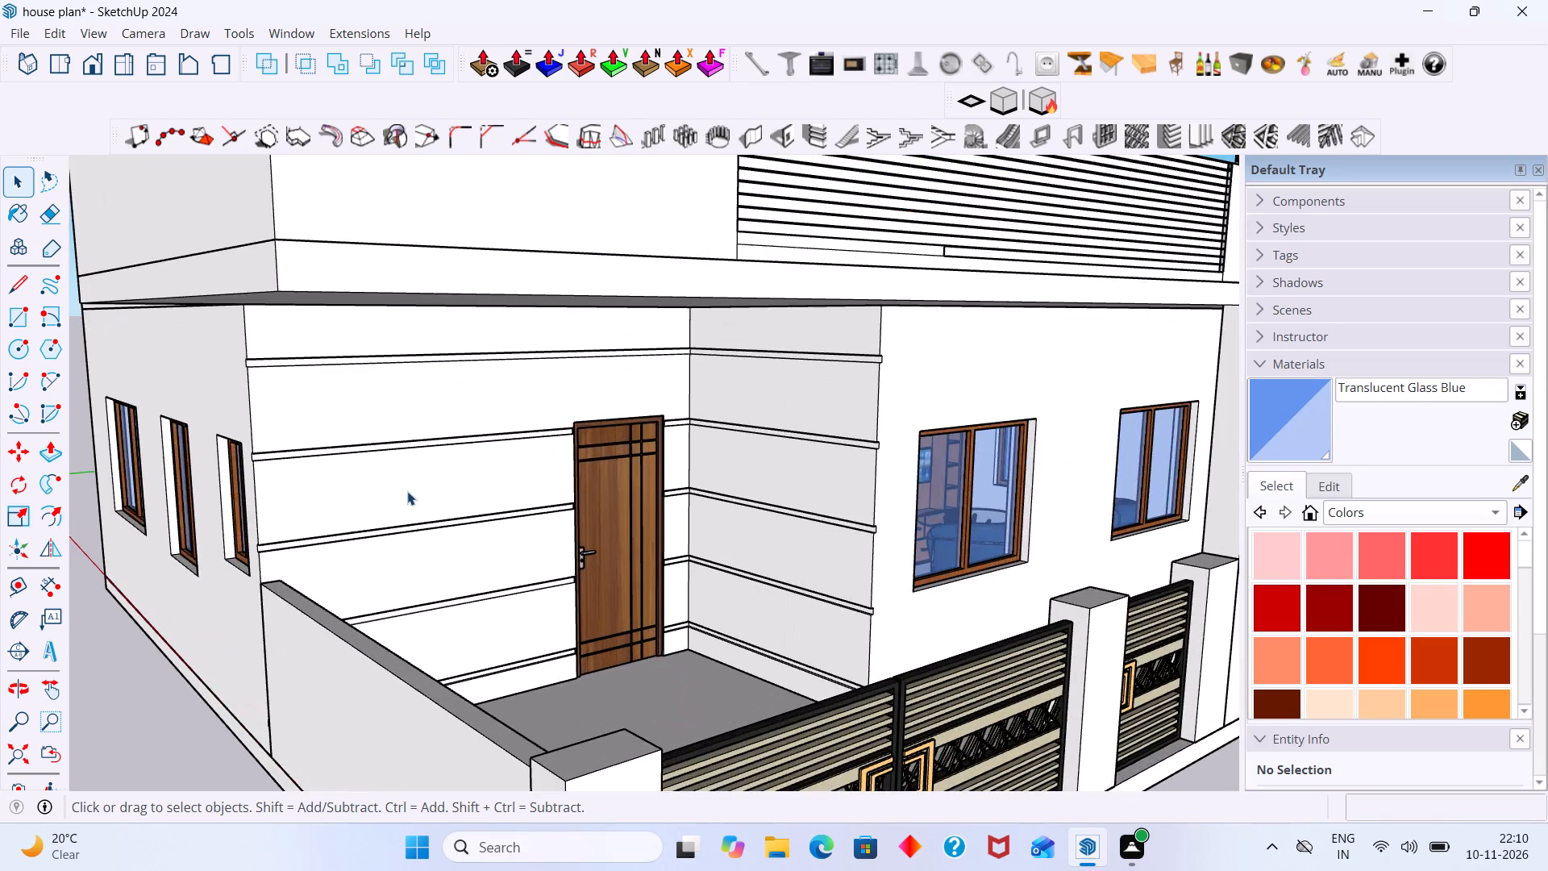
pyautogui.scroll(-9, 407, 491)
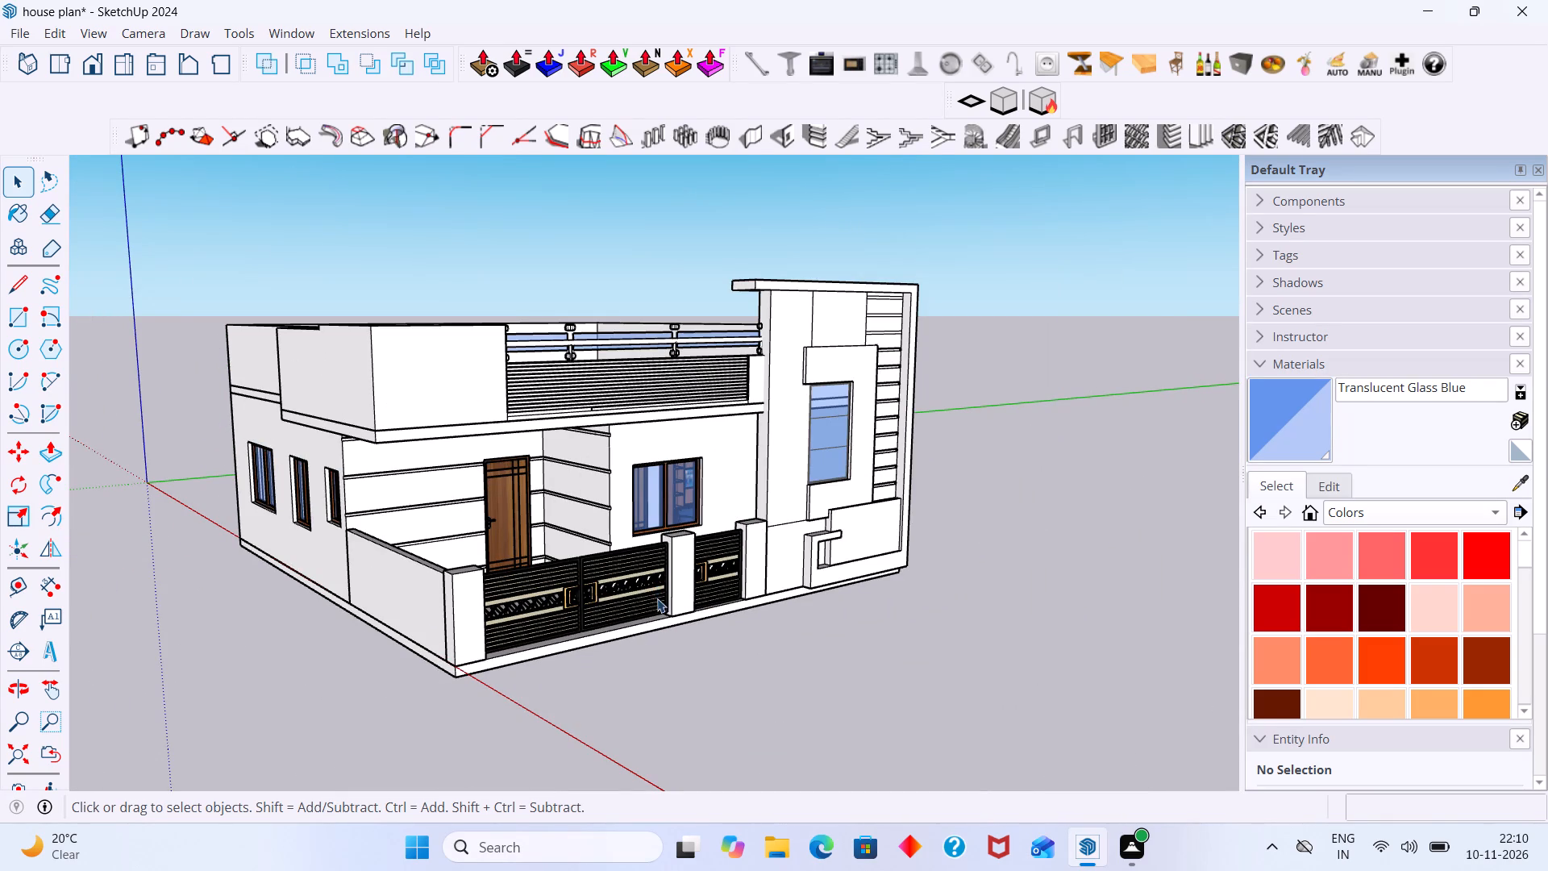
# Open the house wall group for editing and paint the porch's back wall bands around the door with Color A01.
pyautogui.moveTo(443, 533); pyautogui.dragTo(415, 548, button='middle')
pyautogui.scroll(1, 406, 518)
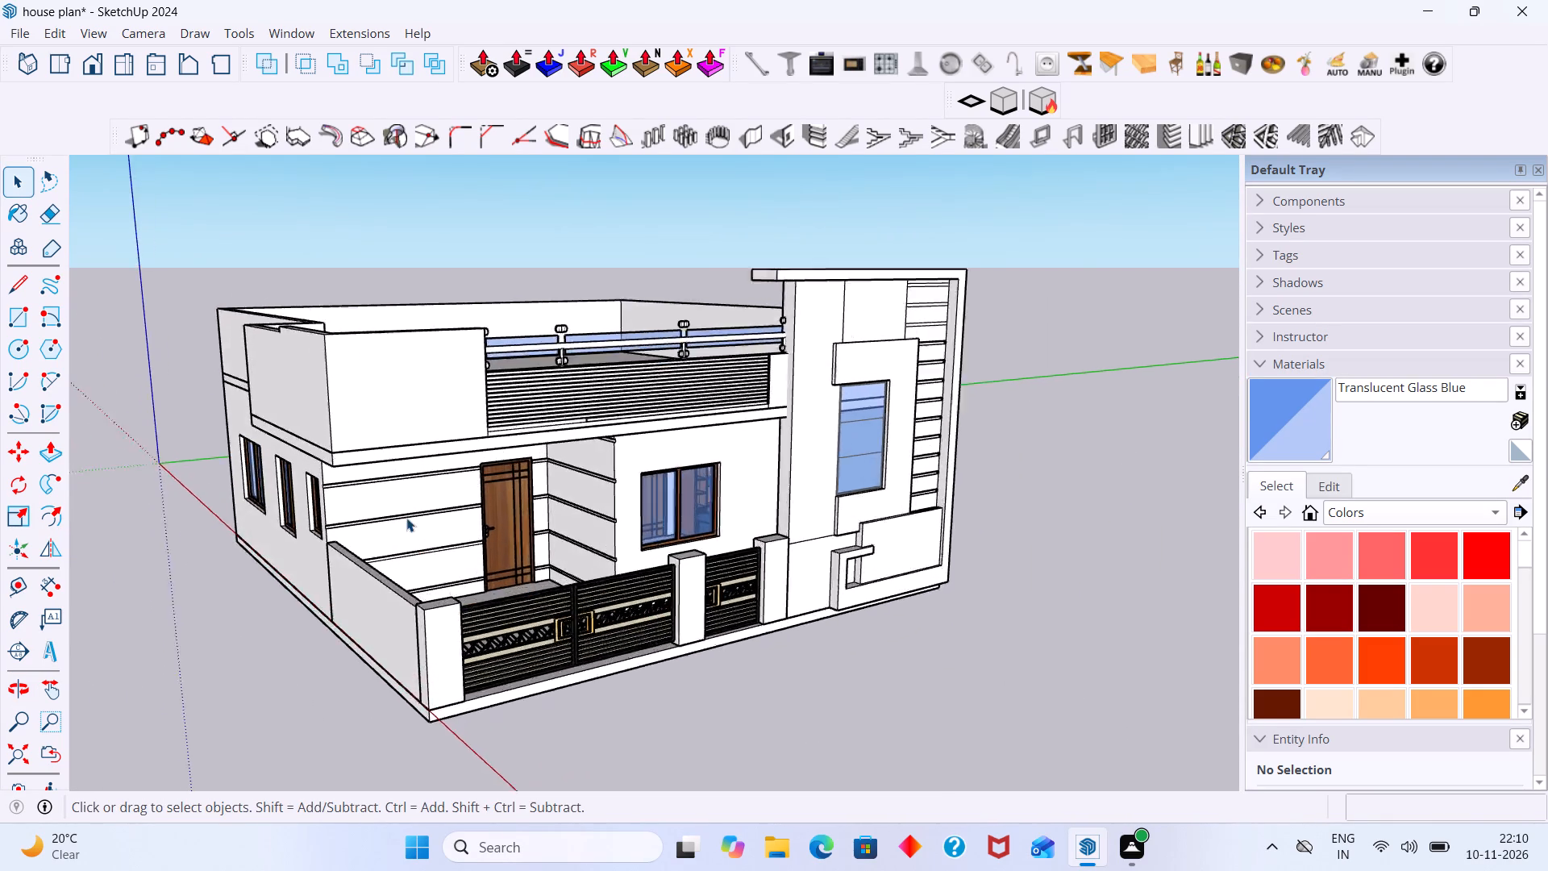
pyautogui.scroll(6, 406, 518)
pyautogui.doubleClick(409, 473)
pyautogui.click(406, 480)
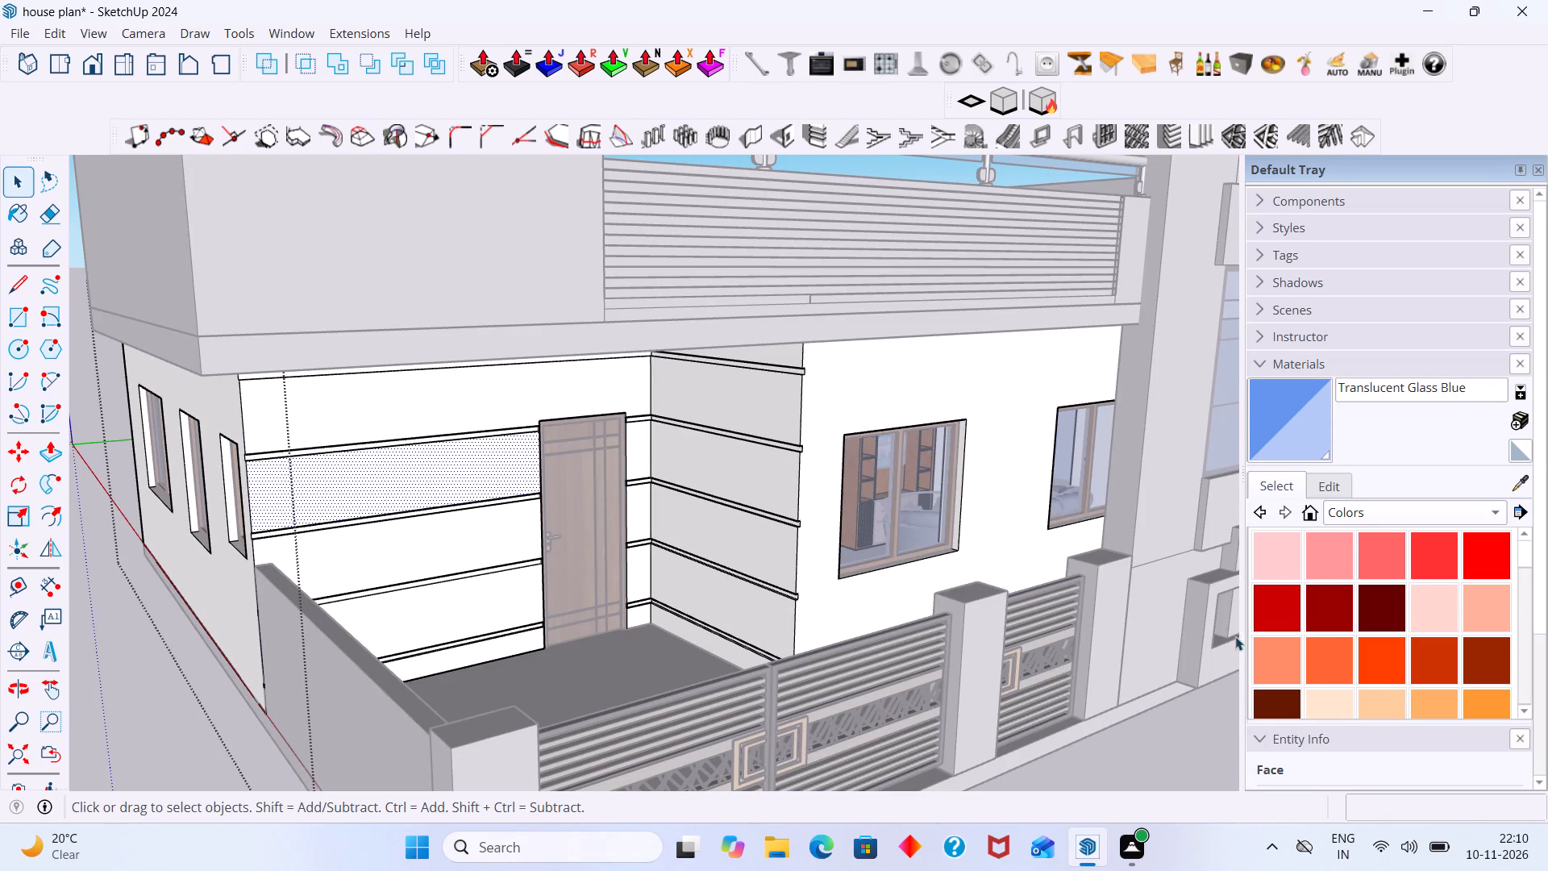
pyautogui.click(1285, 566)
pyautogui.click(393, 465)
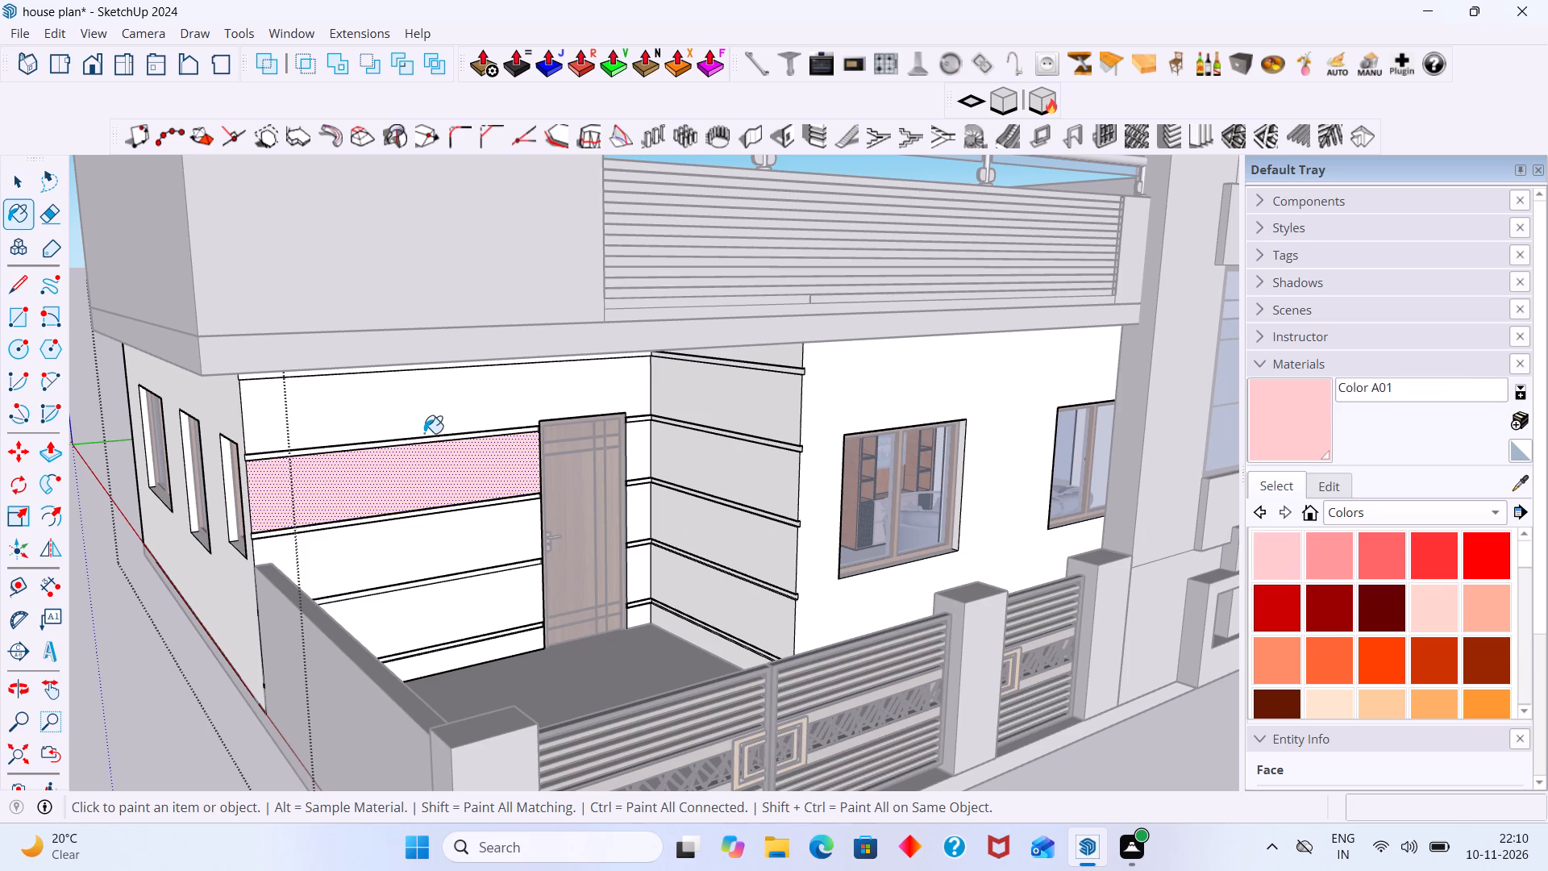
pyautogui.click(424, 431)
pyautogui.click(450, 551)
pyautogui.click(464, 595)
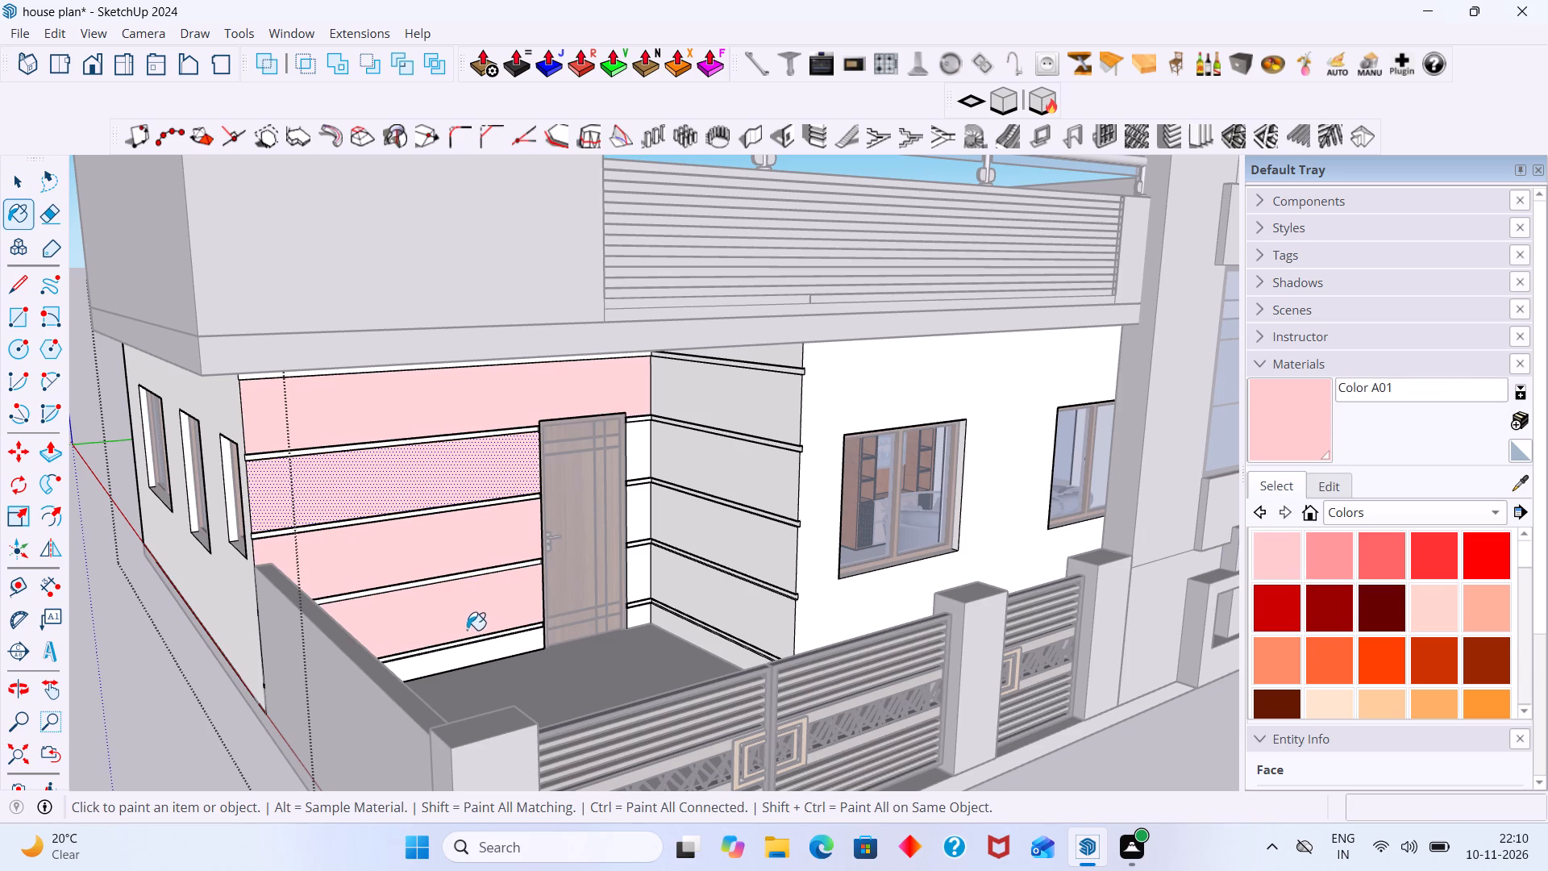
pyautogui.scroll(5, 511, 660)
pyautogui.click(508, 641)
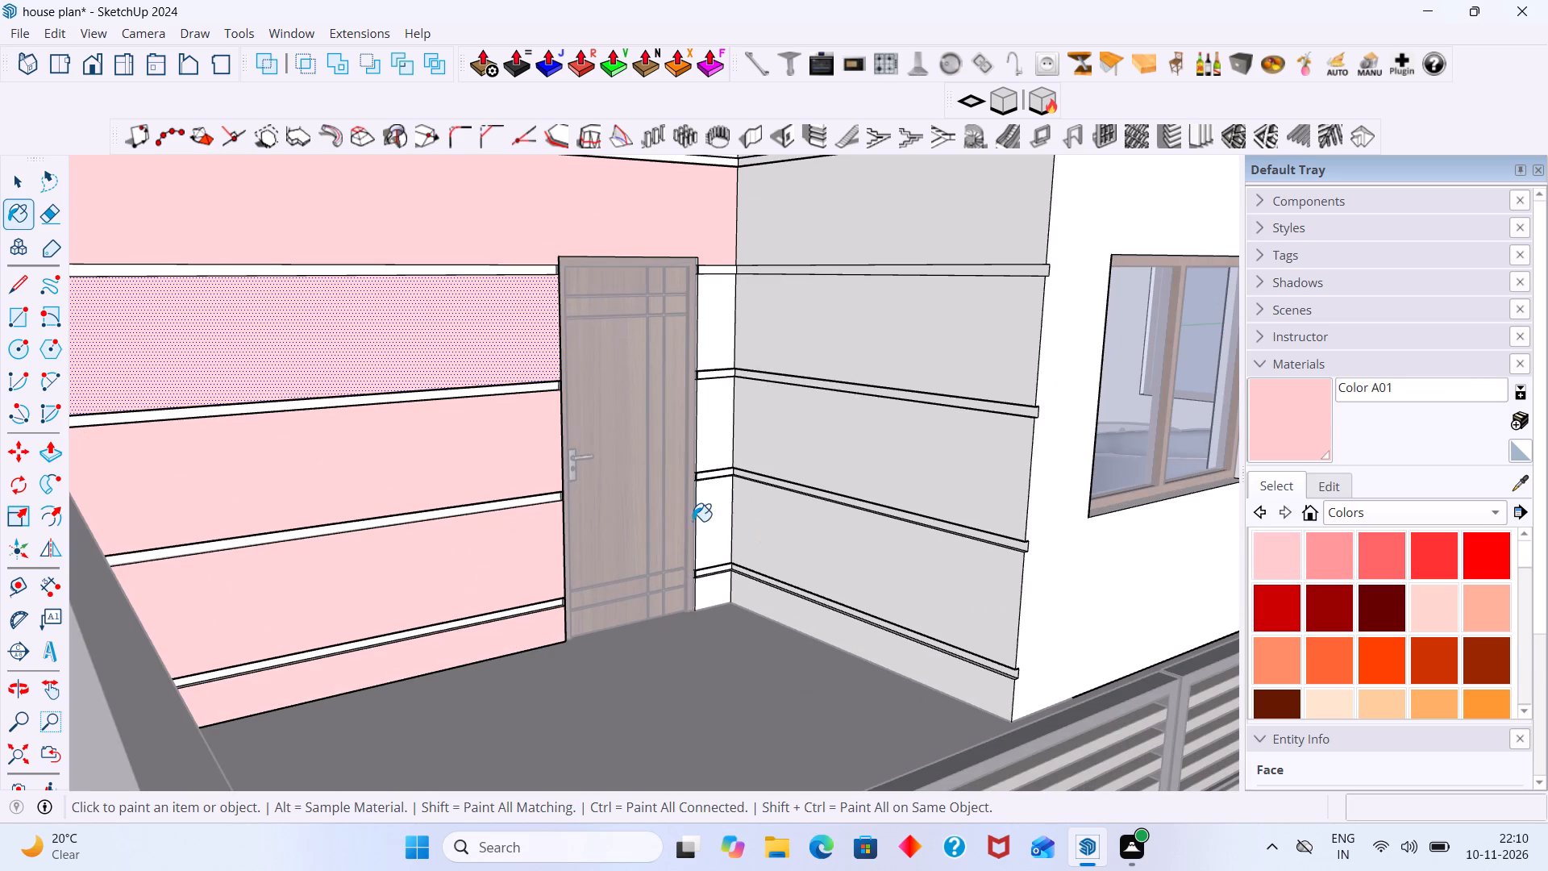
# Paint a narrow strip beside the door and two lower bands of the adjoining porch side wall with Color A01, leaving the group afterward.
pyautogui.click(715, 519)
pyautogui.click(795, 534)
pyautogui.click(809, 445)
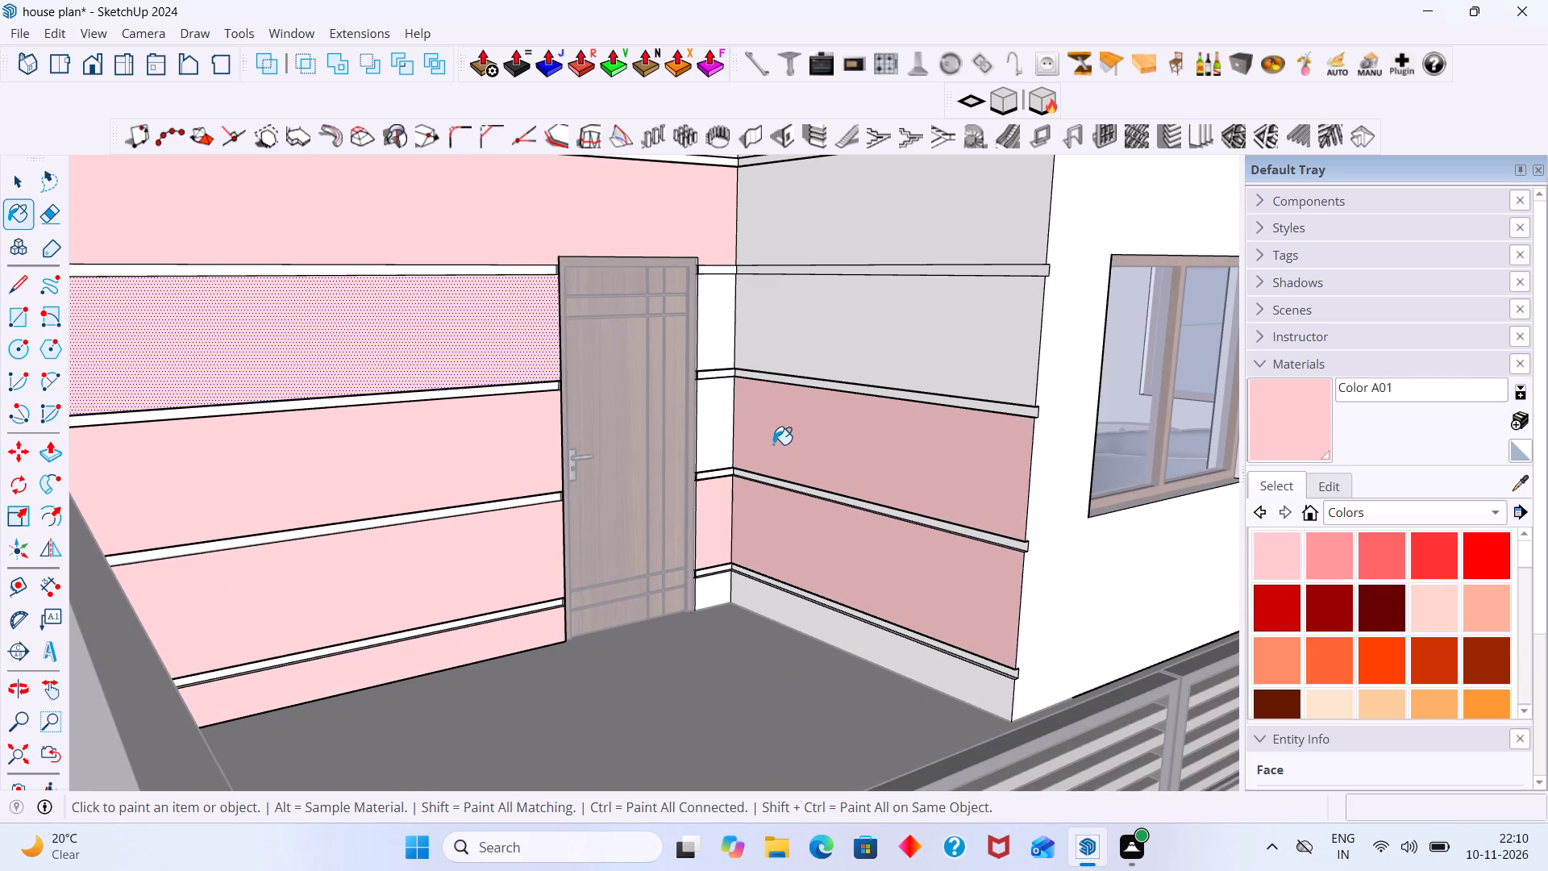
pyautogui.press('space')
pyautogui.scroll(-7, 763, 460)
pyautogui.click(352, 662)
pyautogui.moveTo(449, 619); pyautogui.dragTo(400, 628, button='middle')
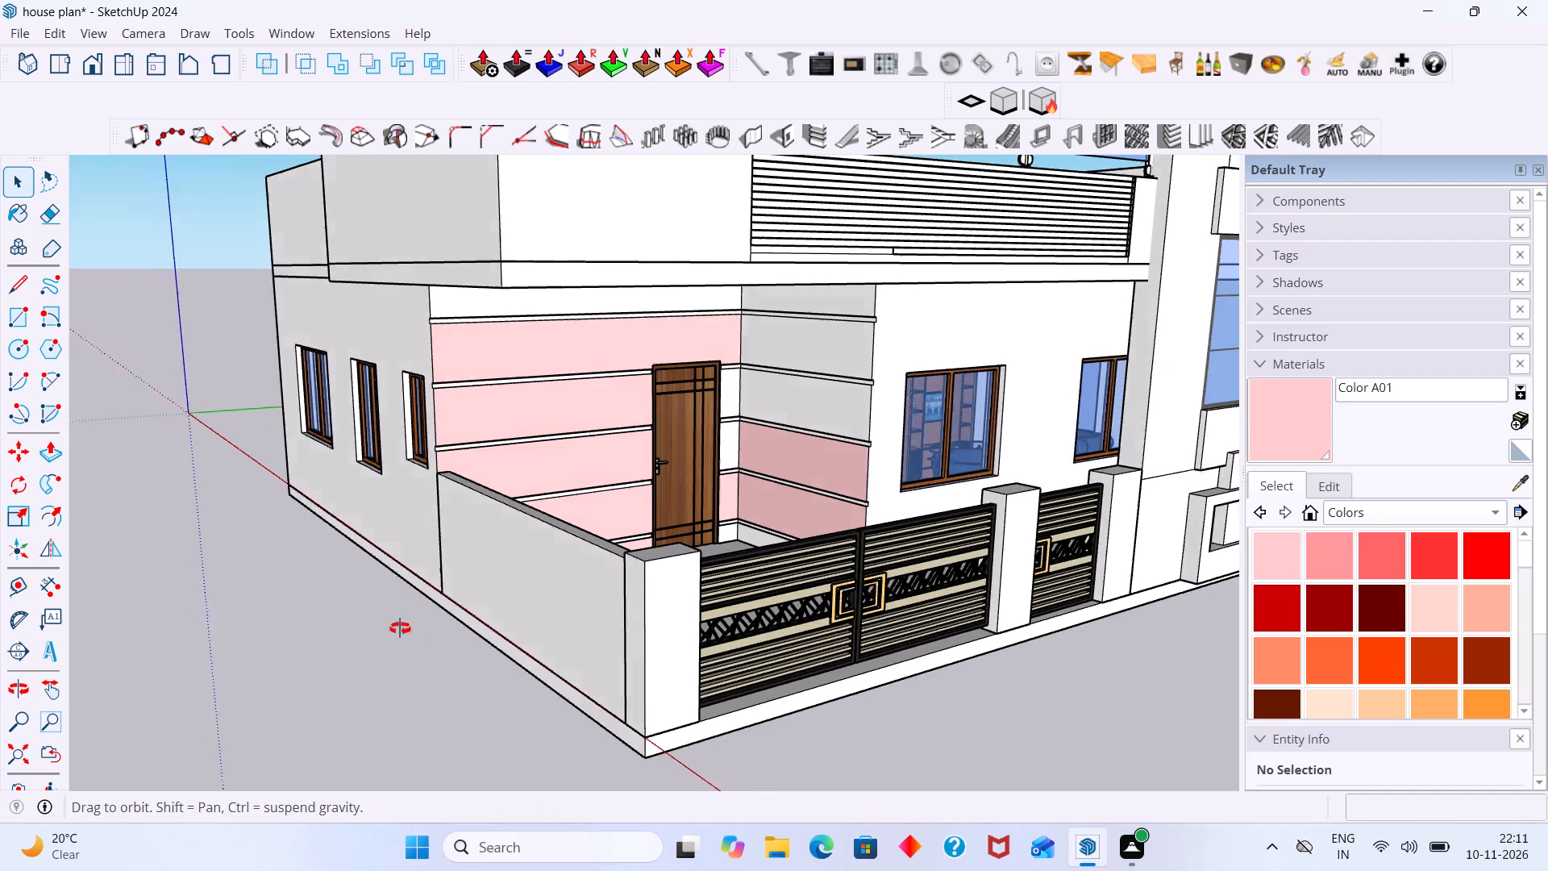
pyautogui.moveTo(400, 628); pyautogui.dragTo(358, 647, button='middle')
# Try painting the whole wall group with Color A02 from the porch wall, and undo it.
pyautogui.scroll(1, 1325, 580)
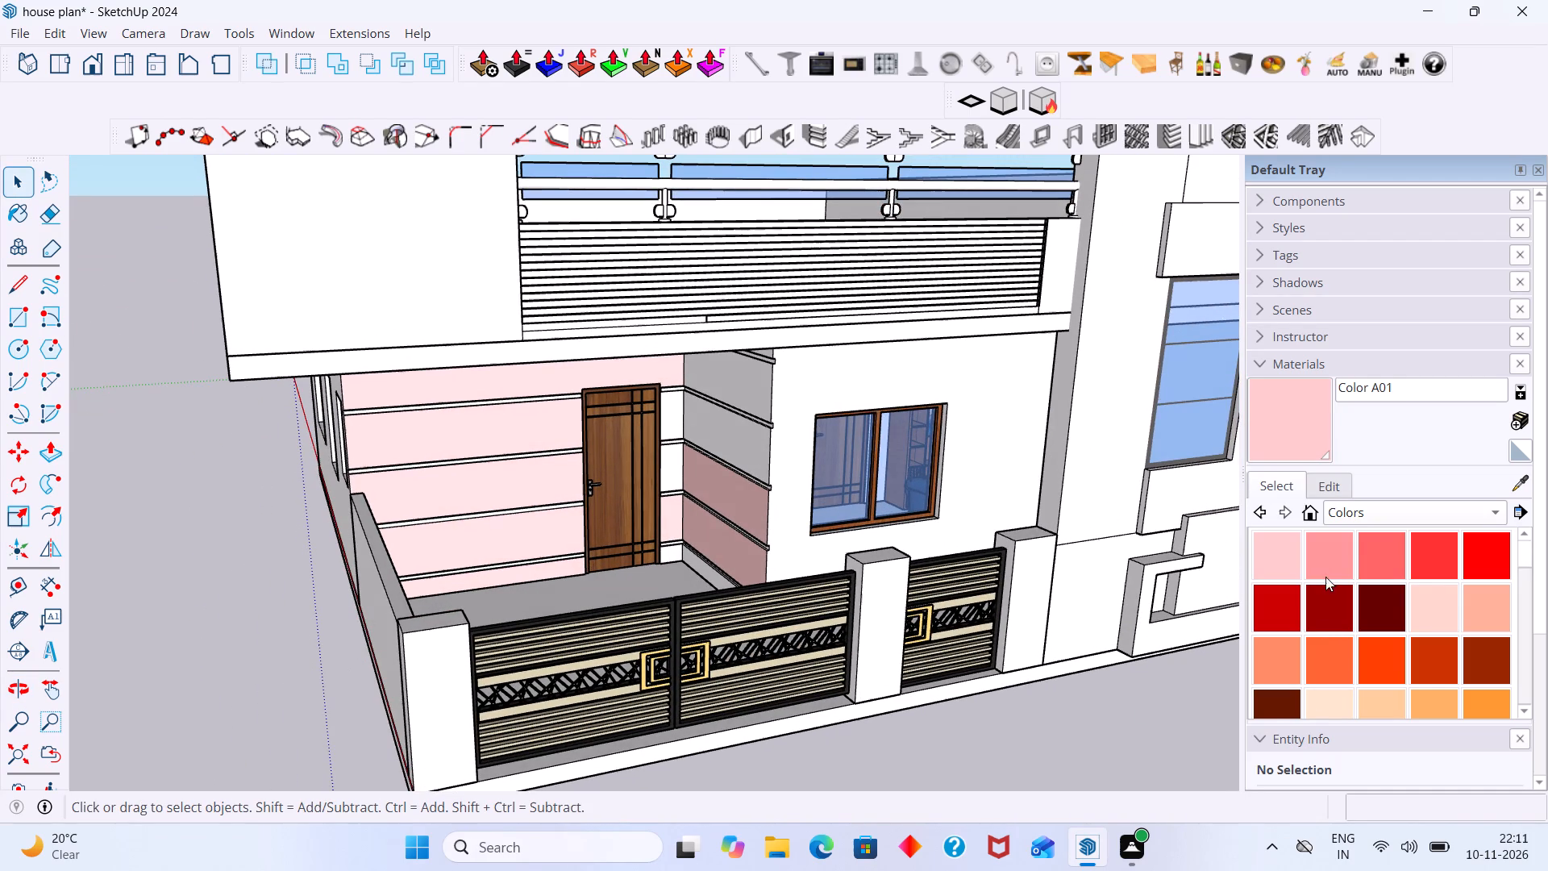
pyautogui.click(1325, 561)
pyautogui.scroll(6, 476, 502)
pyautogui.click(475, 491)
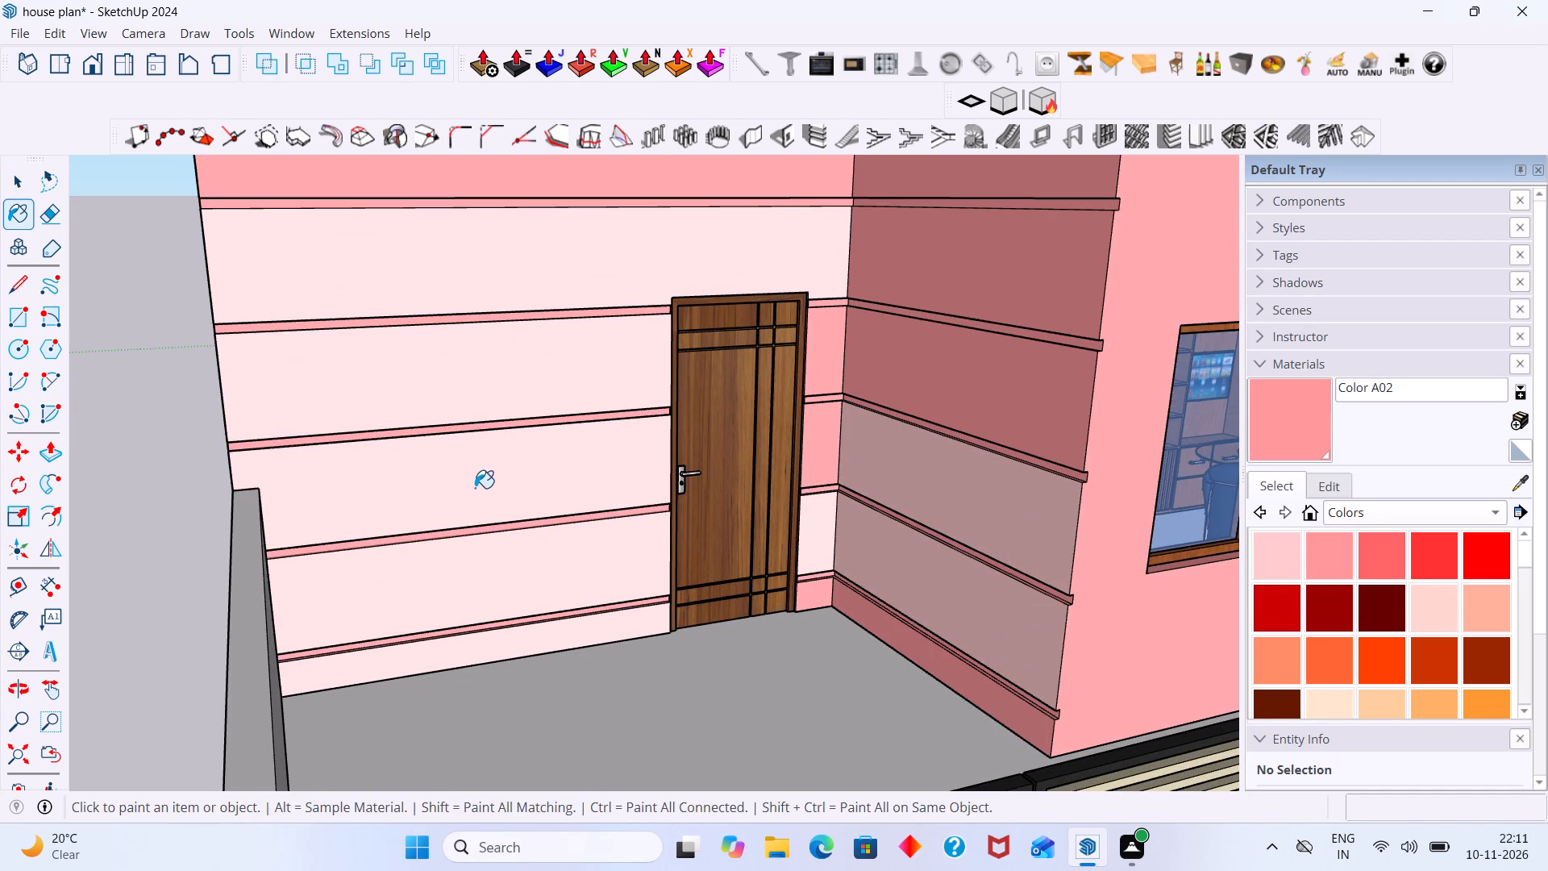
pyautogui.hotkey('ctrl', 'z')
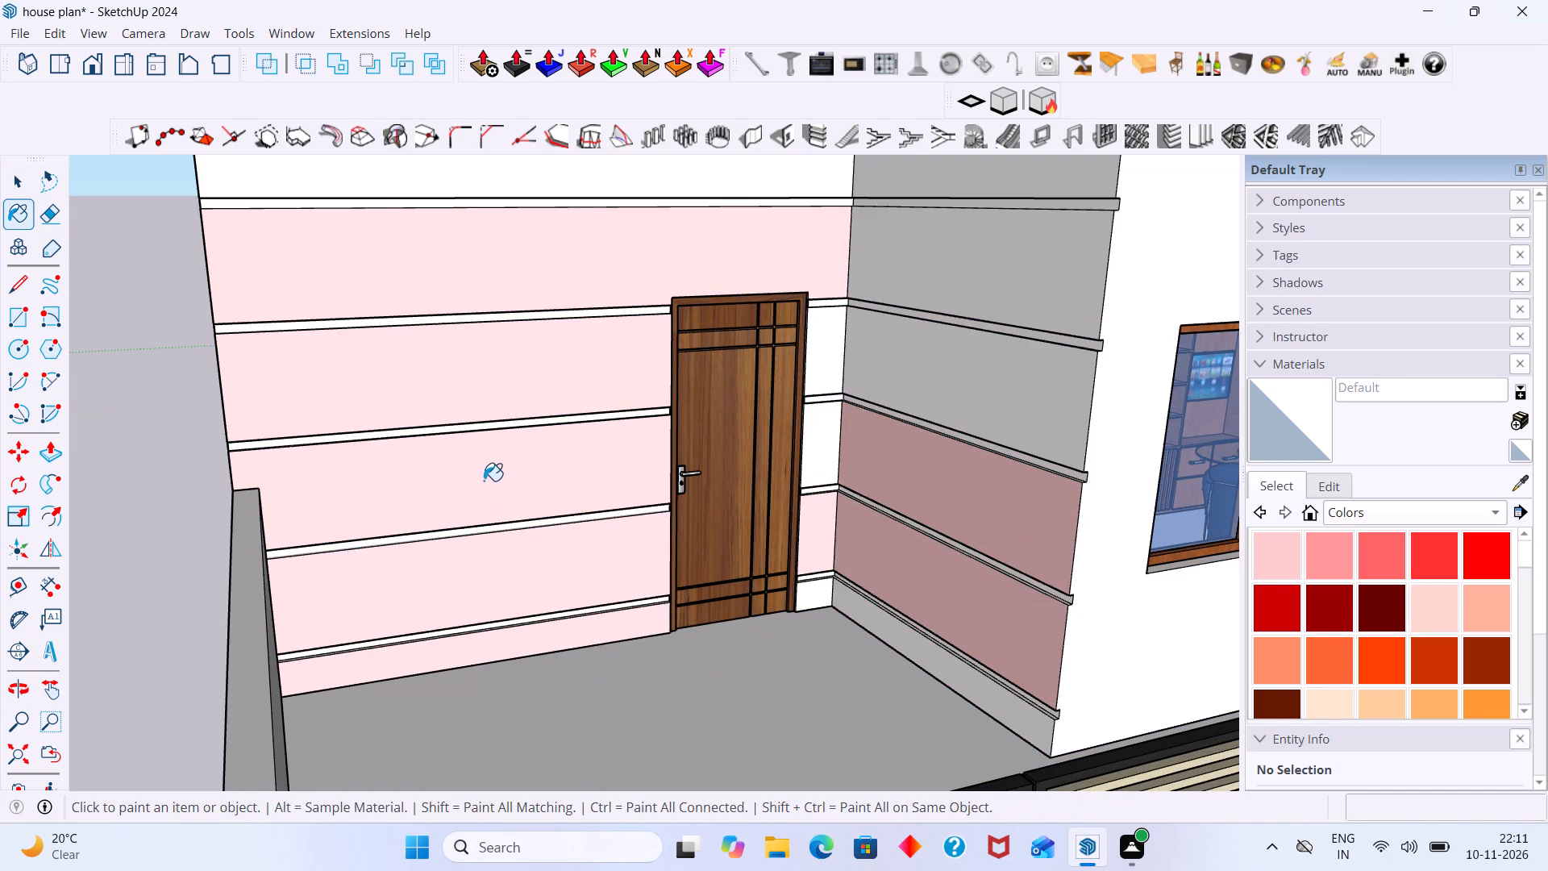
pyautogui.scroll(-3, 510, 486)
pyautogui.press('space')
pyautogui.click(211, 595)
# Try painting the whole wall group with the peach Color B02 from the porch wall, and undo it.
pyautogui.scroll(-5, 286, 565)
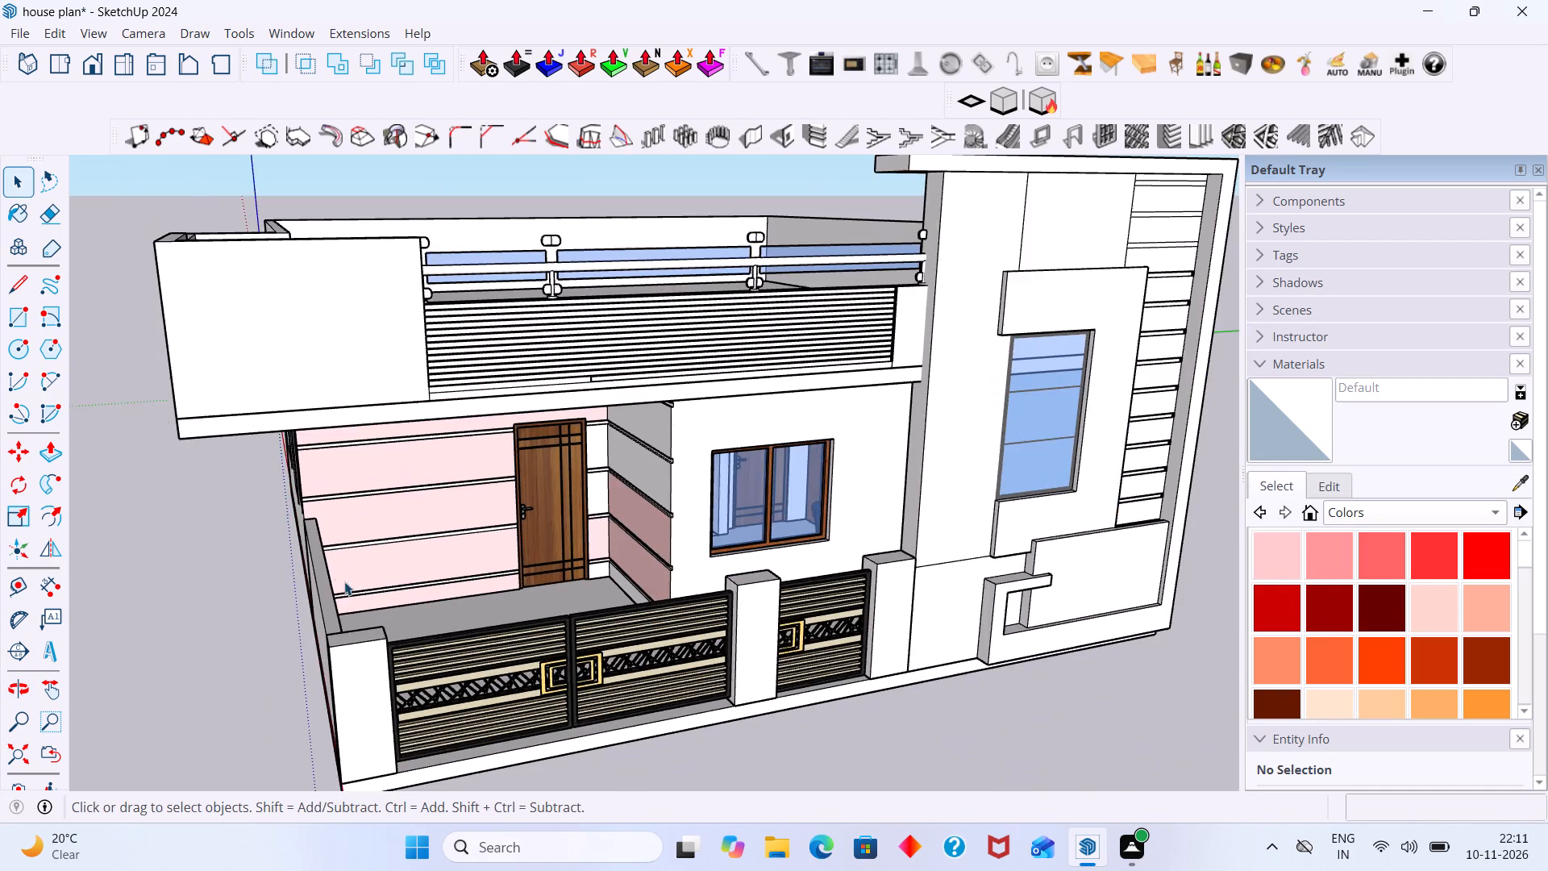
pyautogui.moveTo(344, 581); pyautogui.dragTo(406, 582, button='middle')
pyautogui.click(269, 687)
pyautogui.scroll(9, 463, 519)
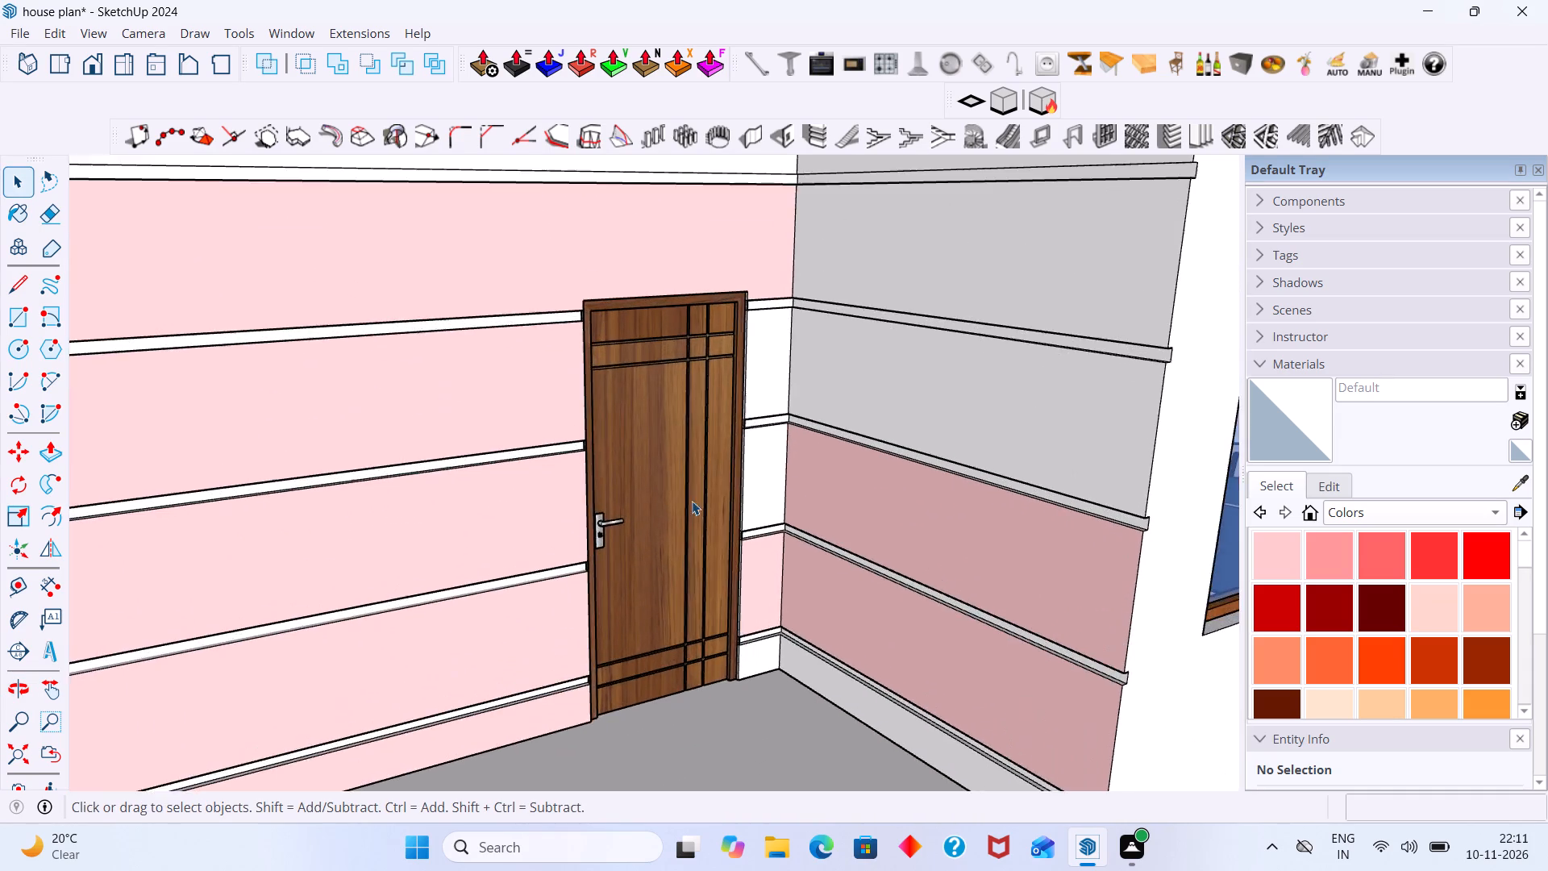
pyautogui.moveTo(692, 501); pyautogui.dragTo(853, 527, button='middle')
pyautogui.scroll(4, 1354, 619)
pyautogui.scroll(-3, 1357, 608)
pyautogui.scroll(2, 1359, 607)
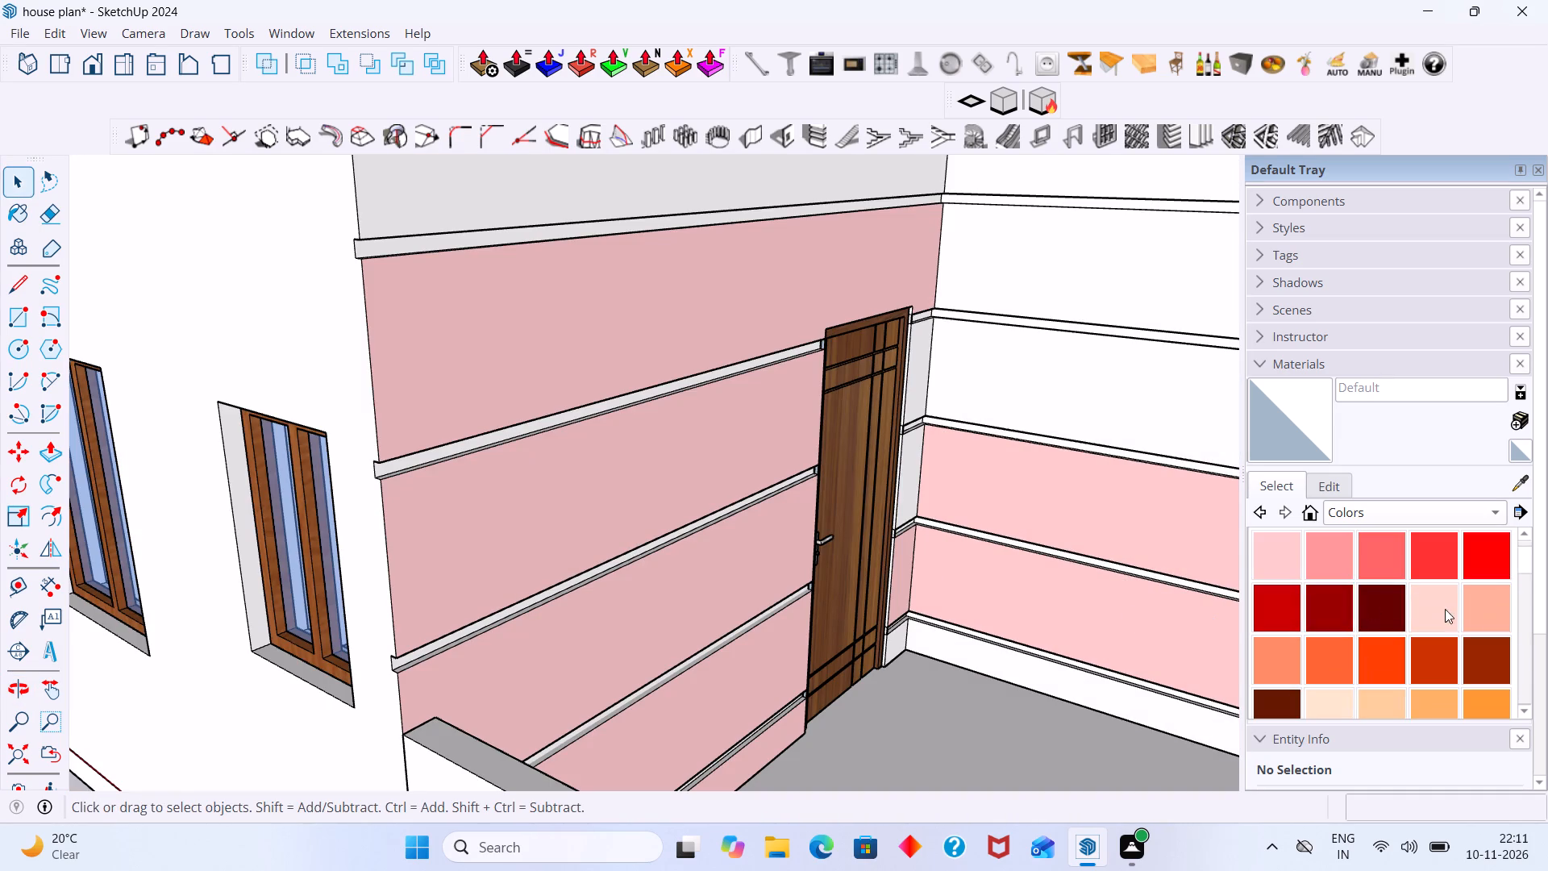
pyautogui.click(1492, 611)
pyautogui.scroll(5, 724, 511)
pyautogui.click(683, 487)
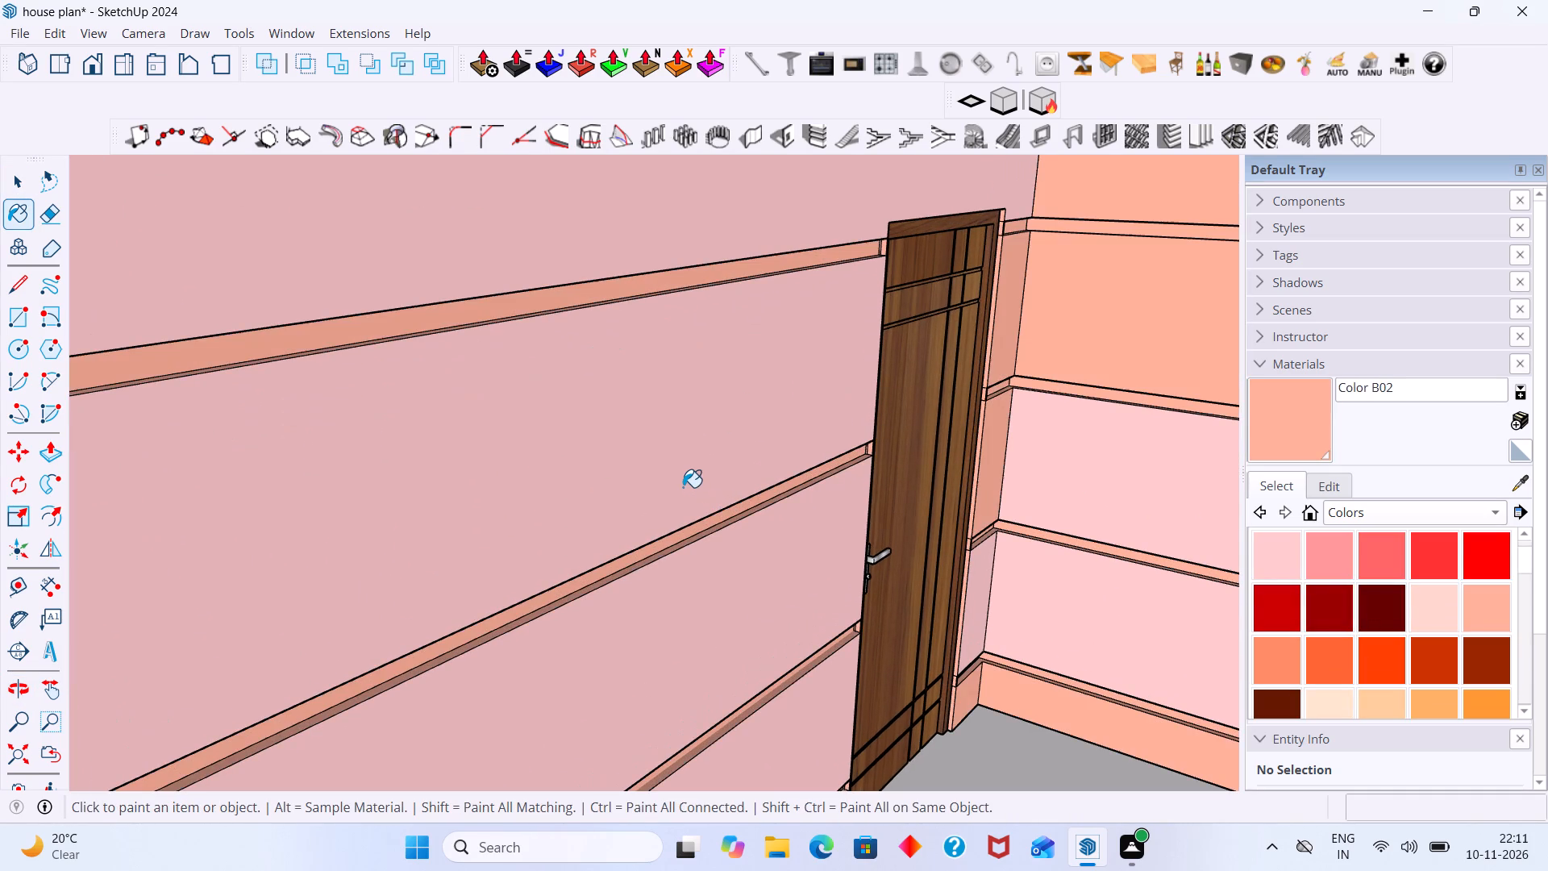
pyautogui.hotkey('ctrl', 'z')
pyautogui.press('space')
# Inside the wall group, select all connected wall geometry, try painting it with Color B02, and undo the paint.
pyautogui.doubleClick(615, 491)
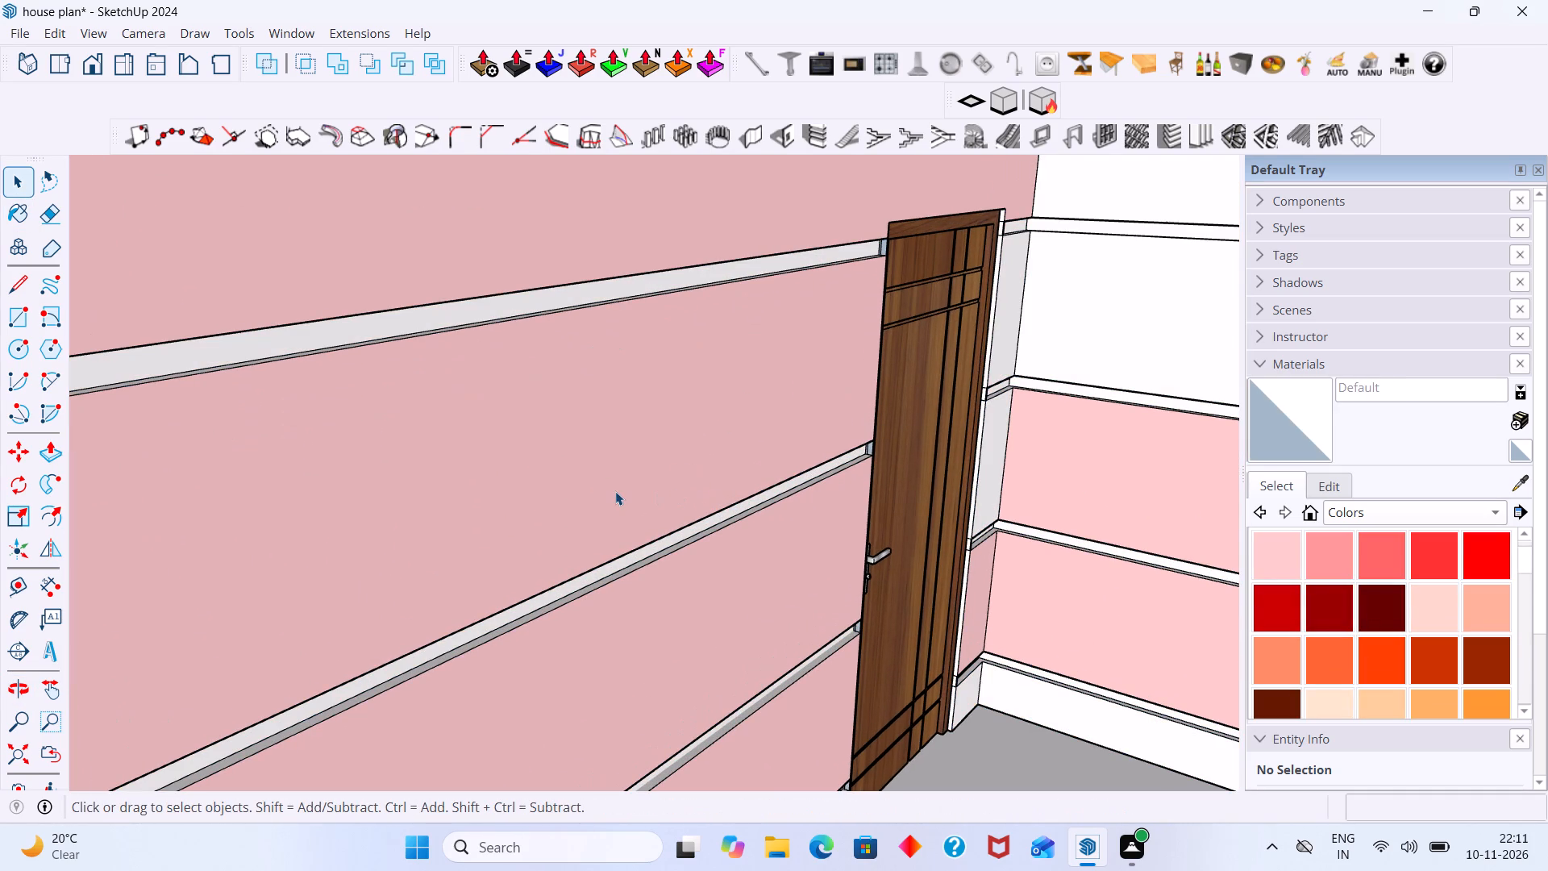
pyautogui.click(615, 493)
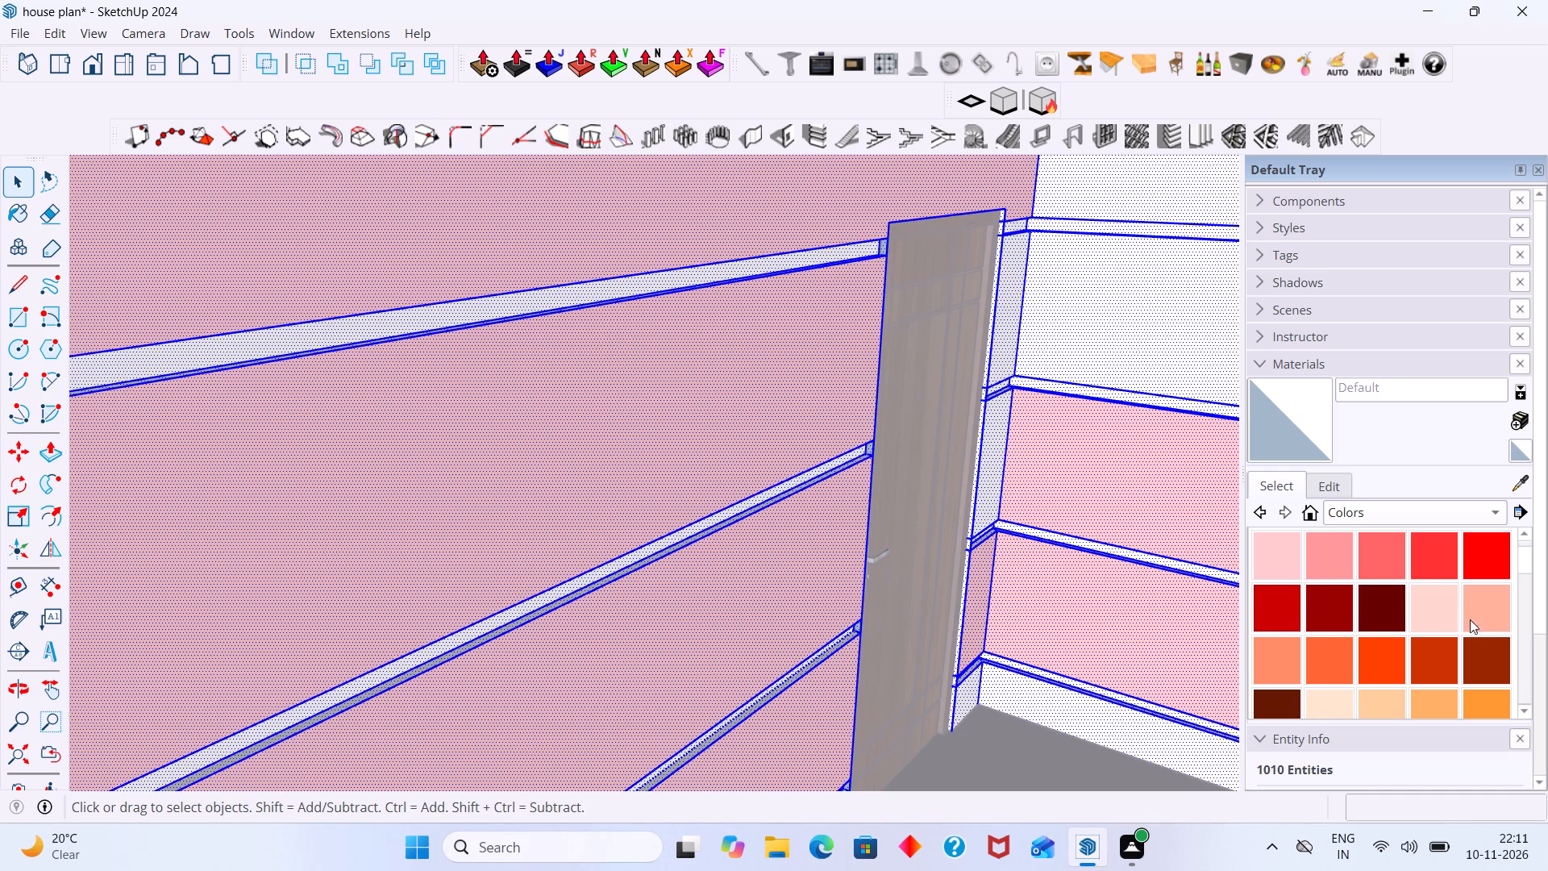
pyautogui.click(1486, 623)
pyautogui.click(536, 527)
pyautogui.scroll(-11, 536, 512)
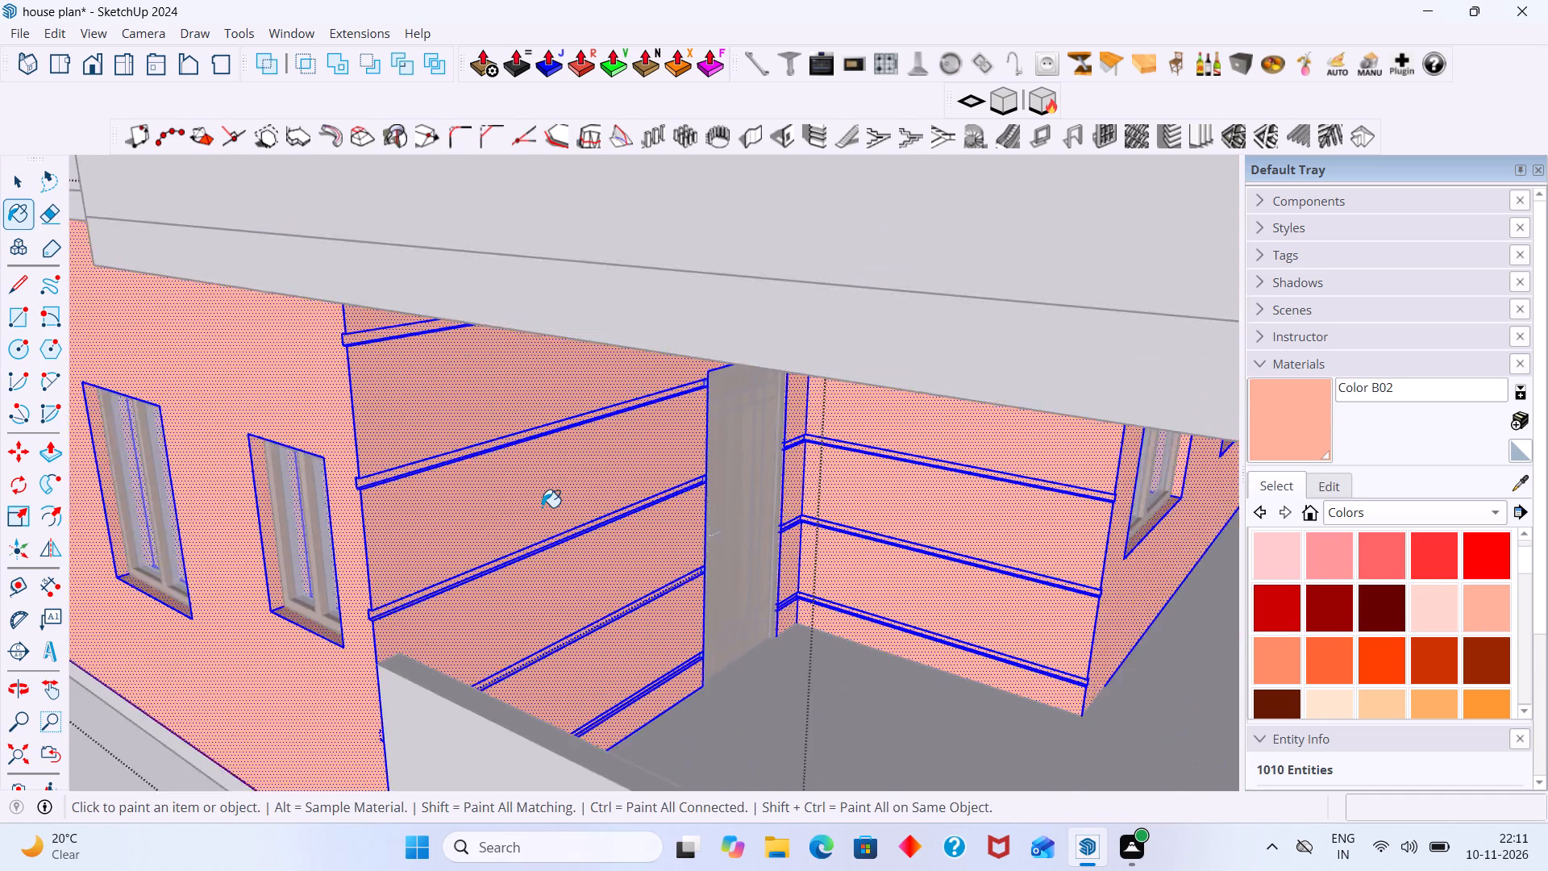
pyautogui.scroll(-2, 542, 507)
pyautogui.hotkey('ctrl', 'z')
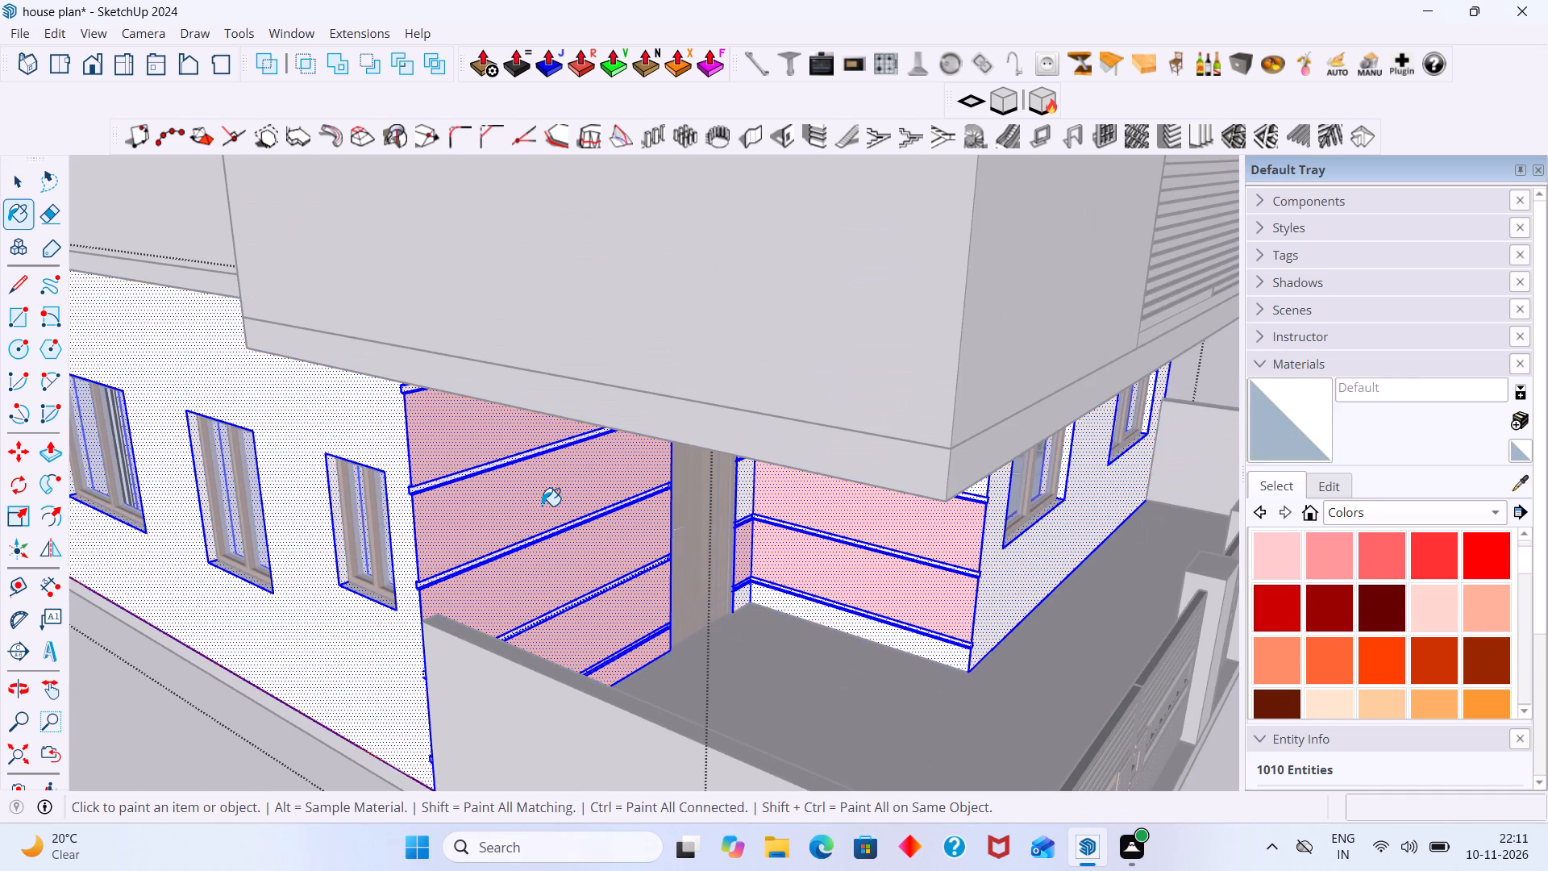
# Inside the wall group, paint two middle bands on the door's handle side and two lower bands of the side wall with Color B02.
pyautogui.press('space')
pyautogui.click(217, 711)
pyautogui.moveTo(192, 563); pyautogui.dragTo(181, 562, button='middle')
pyautogui.scroll(-2, 248, 515)
pyautogui.click(102, 719)
pyautogui.scroll(-7, 260, 623)
pyautogui.moveTo(293, 515); pyautogui.dragTo(293, 511, button='middle')
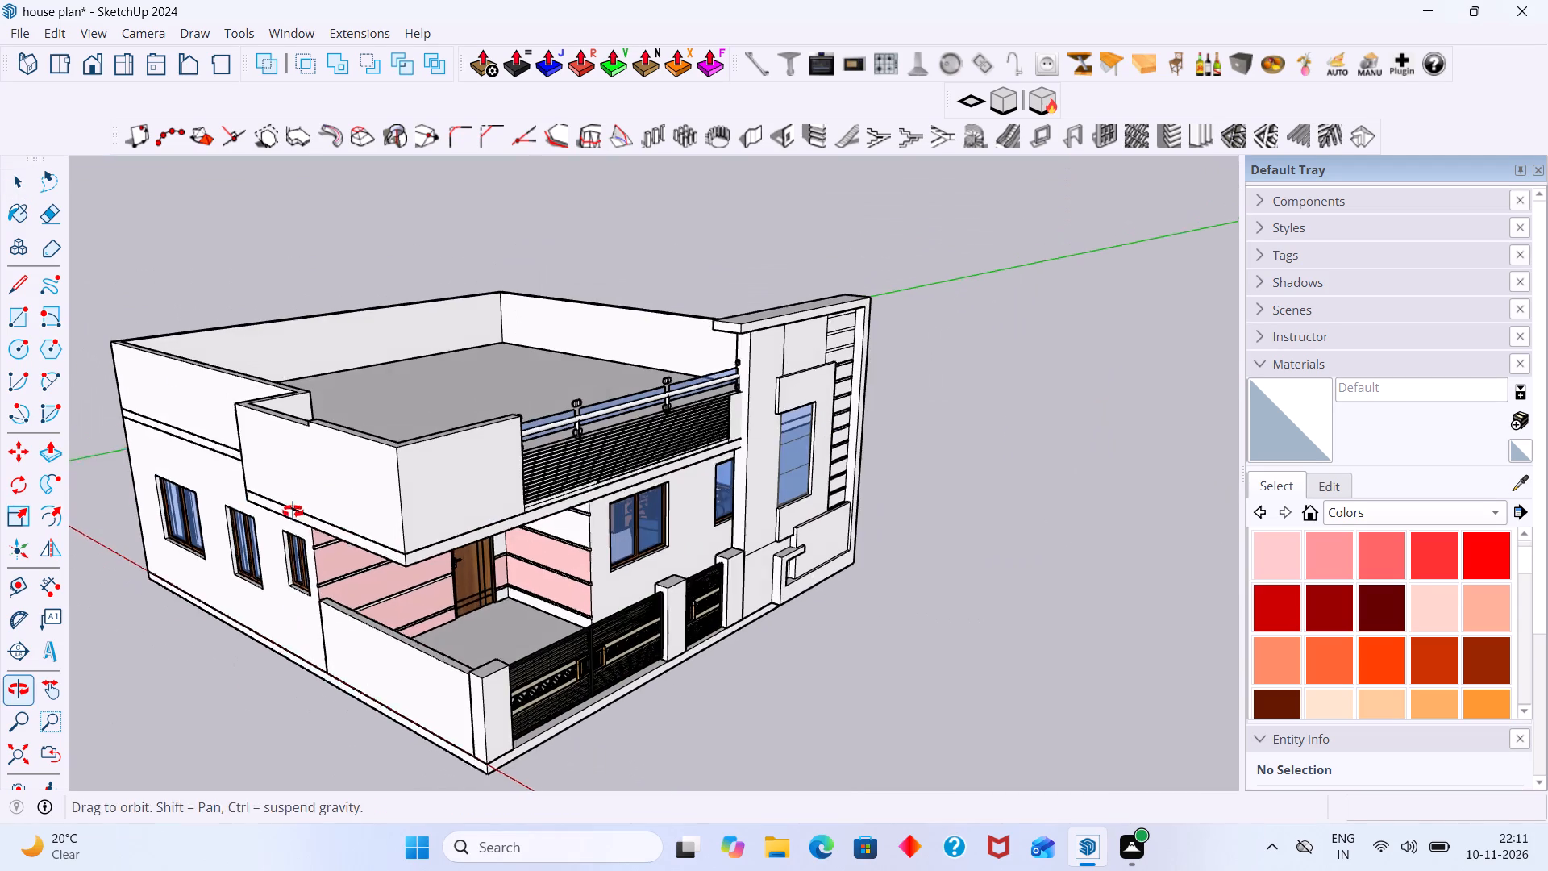
pyautogui.moveTo(293, 511); pyautogui.dragTo(258, 434, button='middle')
pyautogui.scroll(12, 363, 490)
pyautogui.doubleClick(368, 473)
pyautogui.scroll(3, 364, 478)
pyautogui.click(364, 478)
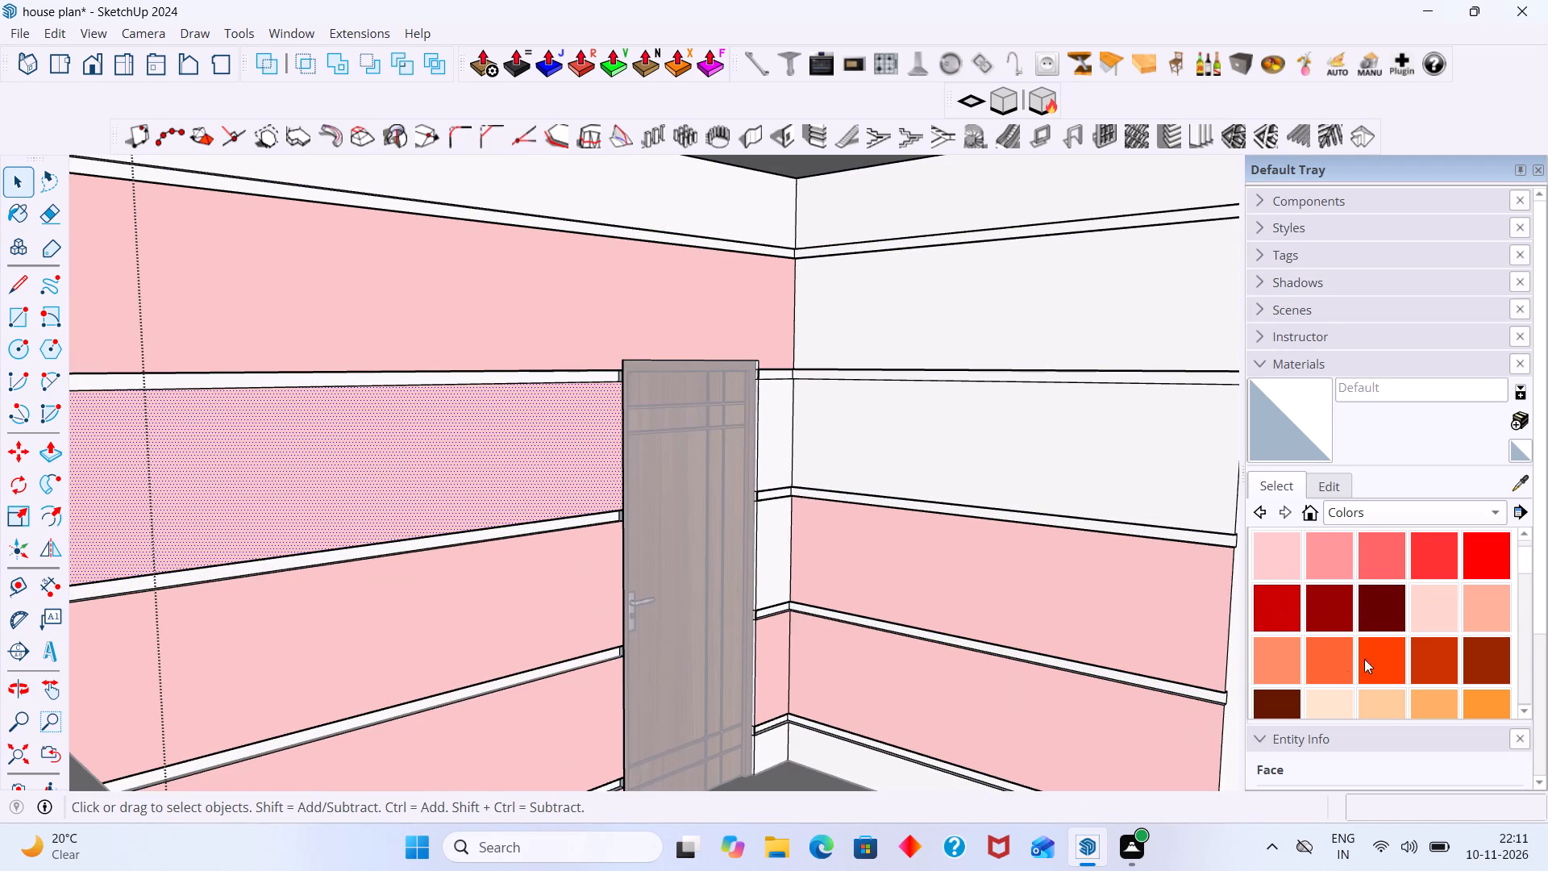
pyautogui.click(1475, 609)
pyautogui.click(308, 481)
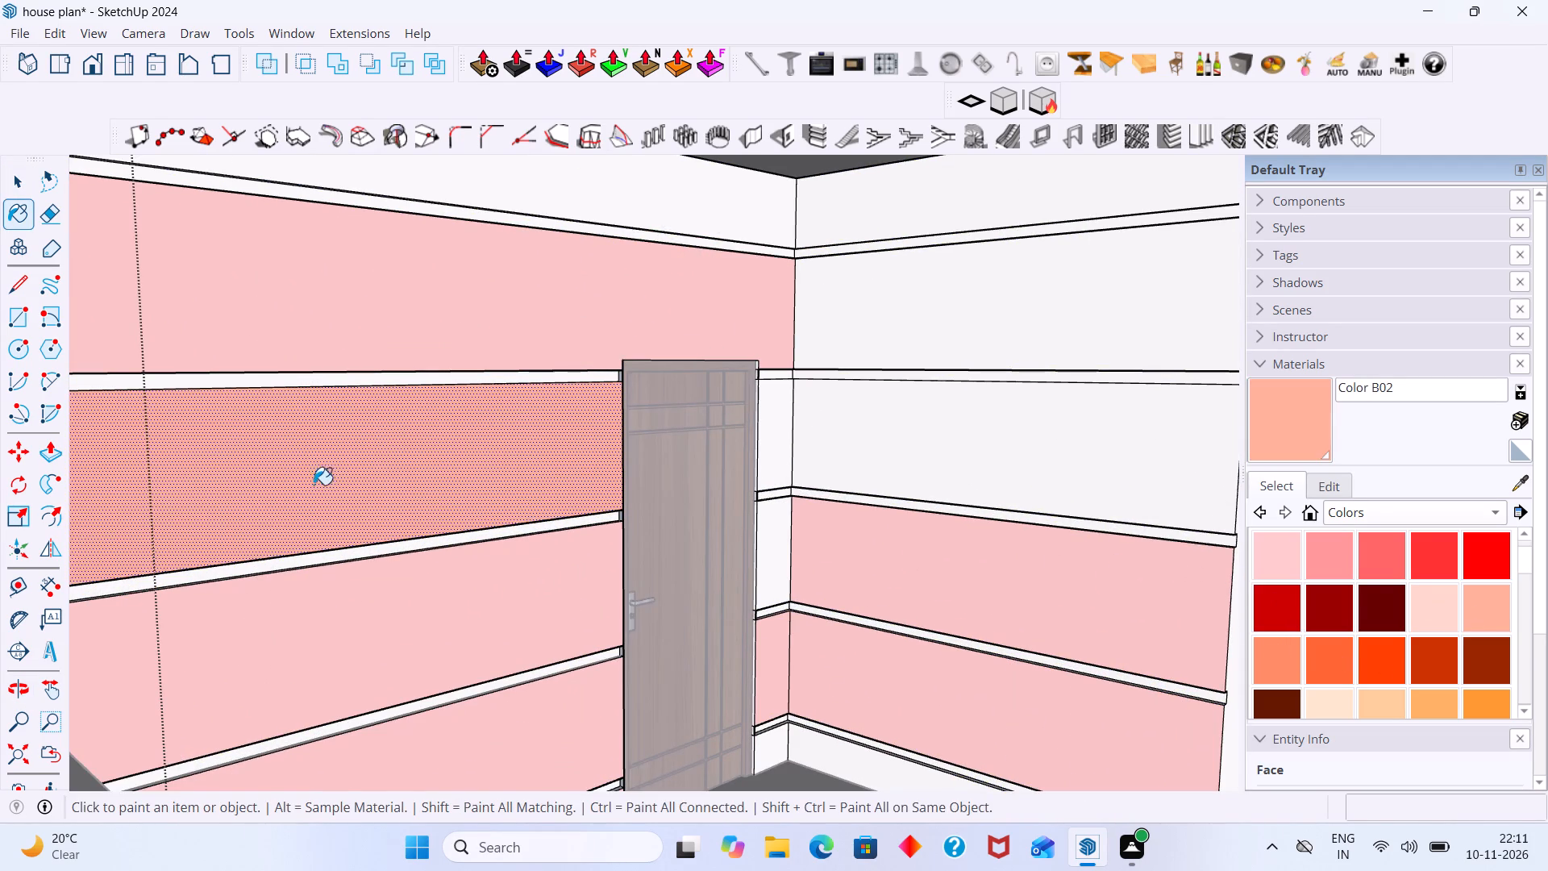
pyautogui.click(402, 636)
pyautogui.click(835, 573)
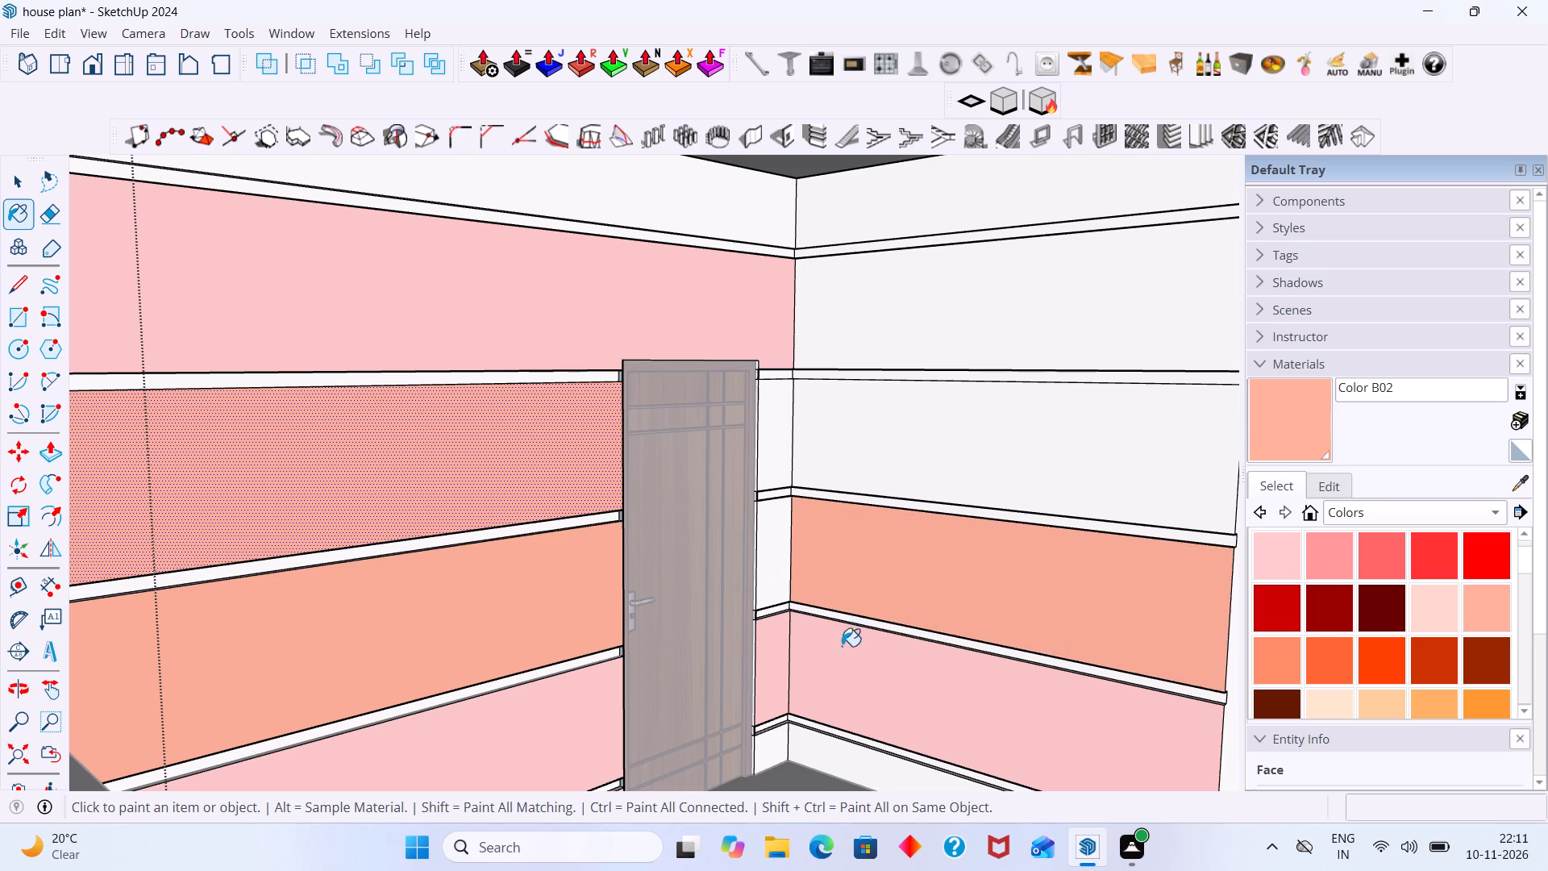
pyautogui.click(844, 665)
# Paint the narrow strips between the door and the corner, plus the side wall's window-height band, with Color B02.
pyautogui.scroll(3, 762, 654)
pyautogui.click(762, 652)
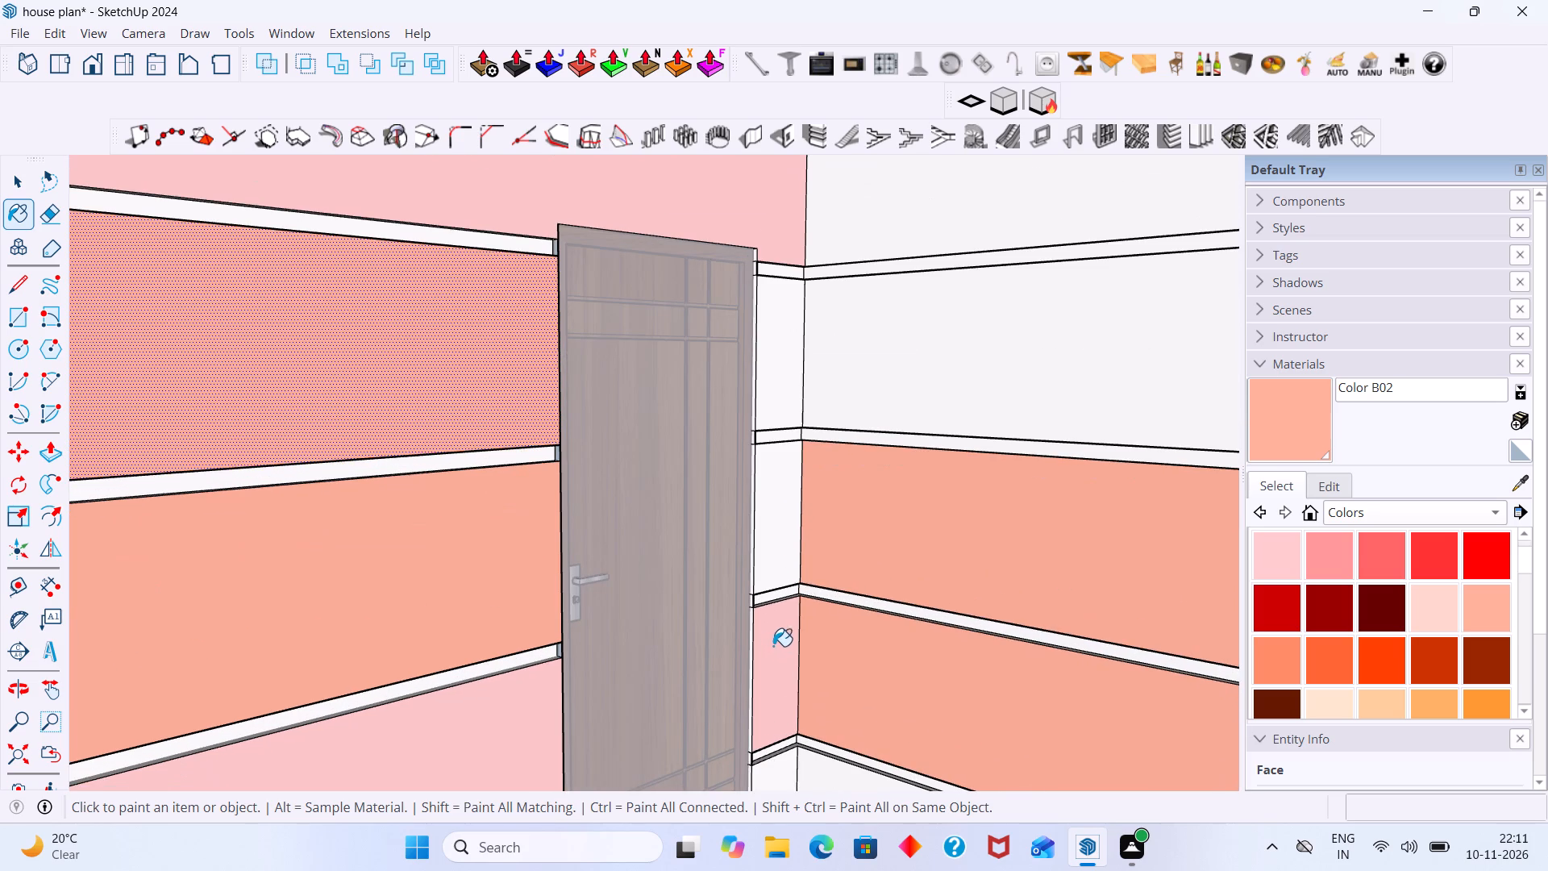
pyautogui.click(780, 565)
pyautogui.scroll(-6, 751, 598)
pyautogui.click(844, 496)
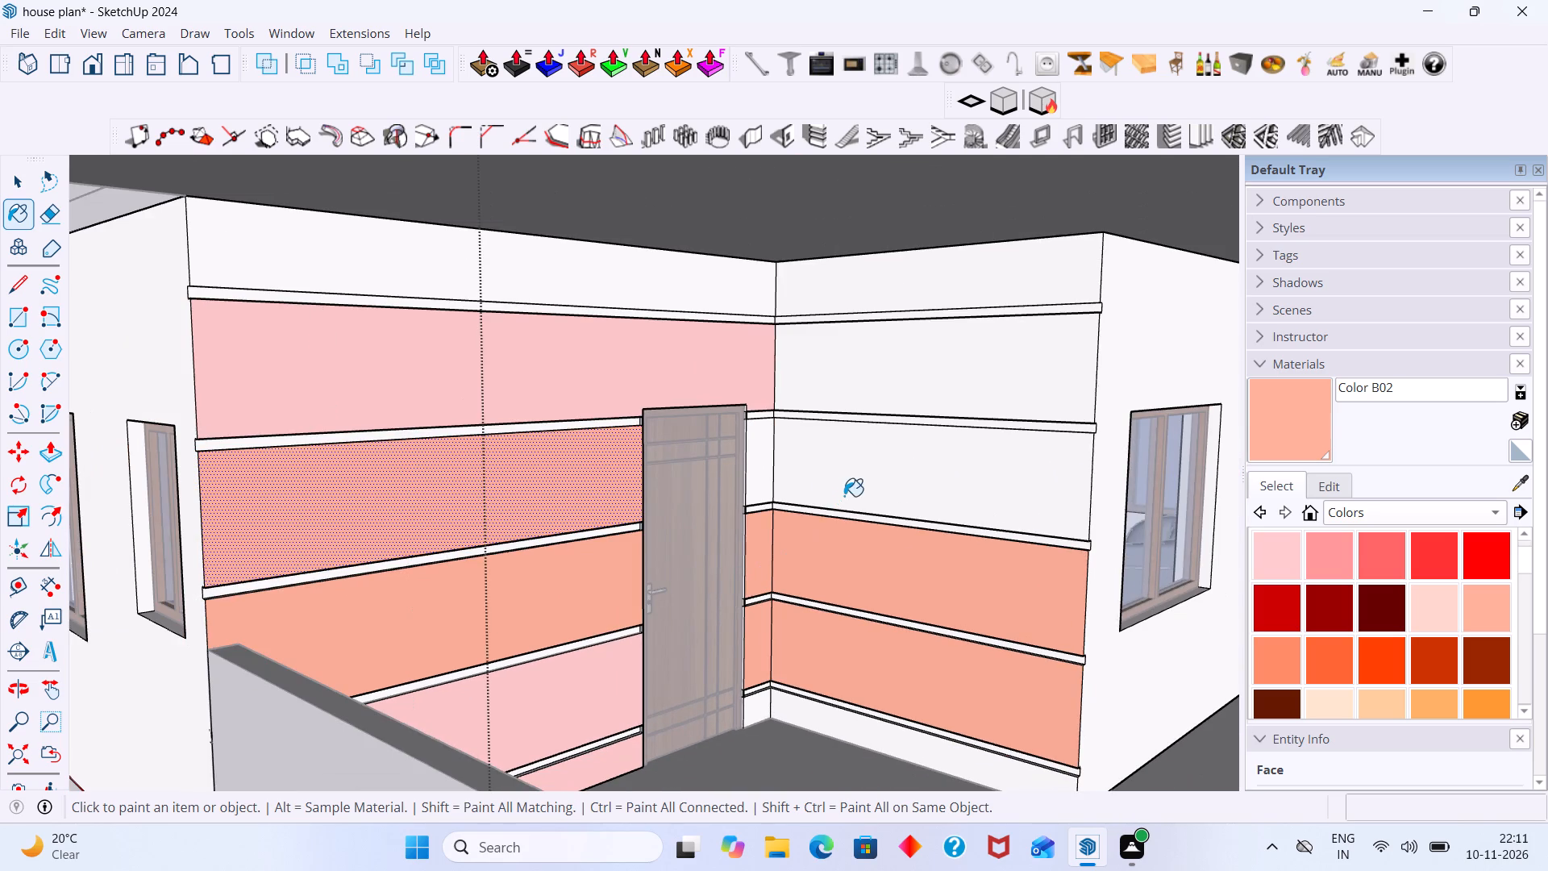
pyautogui.scroll(3, 756, 494)
pyautogui.click(749, 490)
# Paint the lowest bands of the door wall on both sides of the door and the side wall's bottom band with Color B02.
pyautogui.scroll(-7, 750, 502)
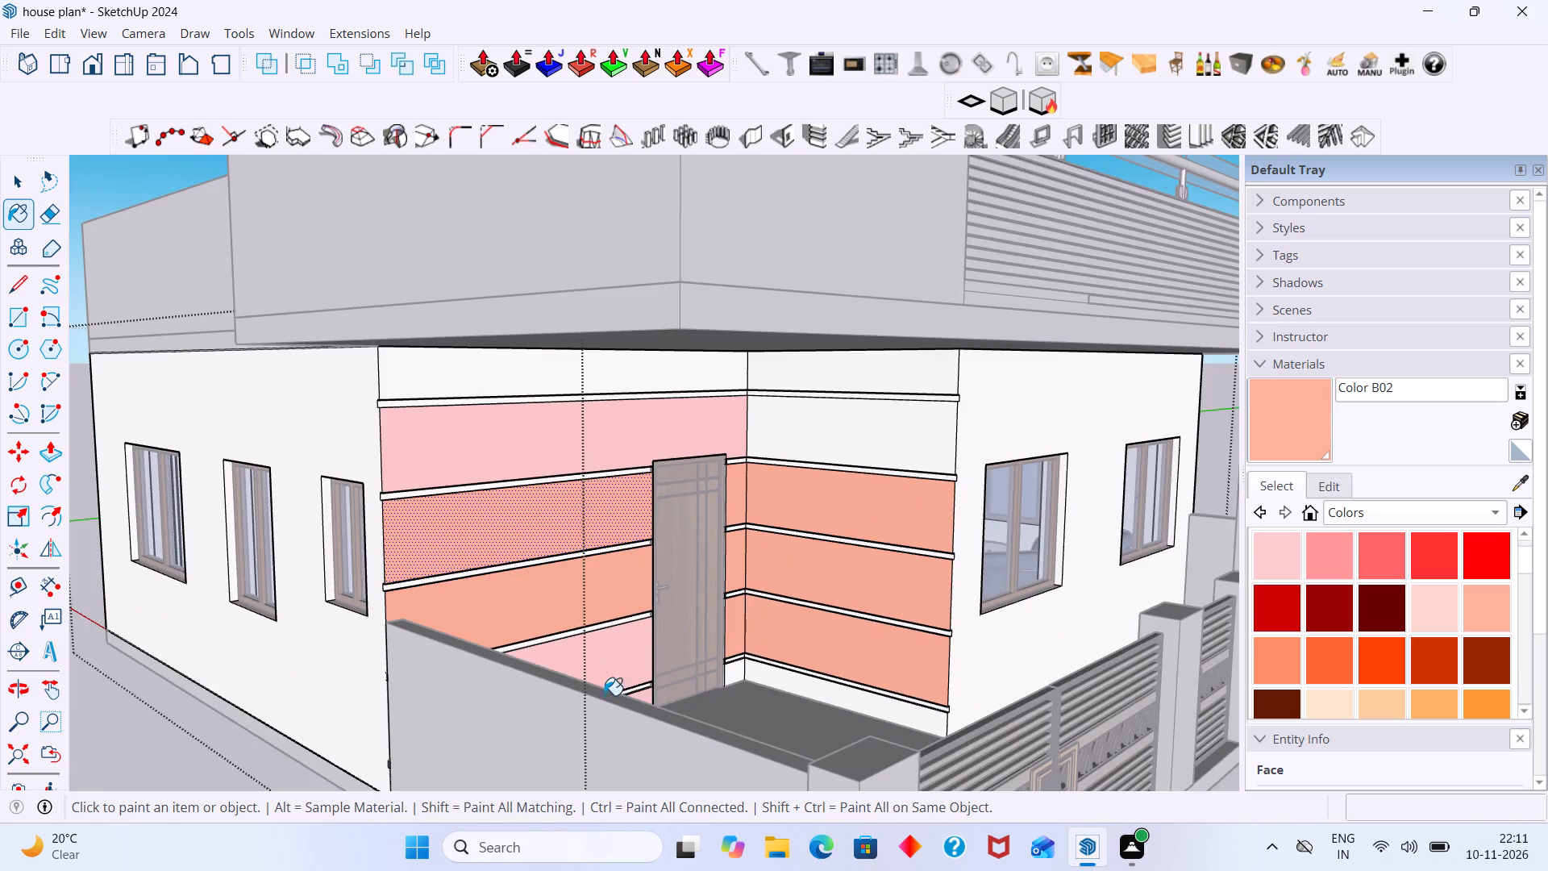
pyautogui.moveTo(522, 681); pyautogui.dragTo(422, 711, button='middle')
pyautogui.scroll(3, 508, 682)
pyautogui.click(521, 679)
pyautogui.scroll(7, 531, 725)
pyautogui.click(556, 741)
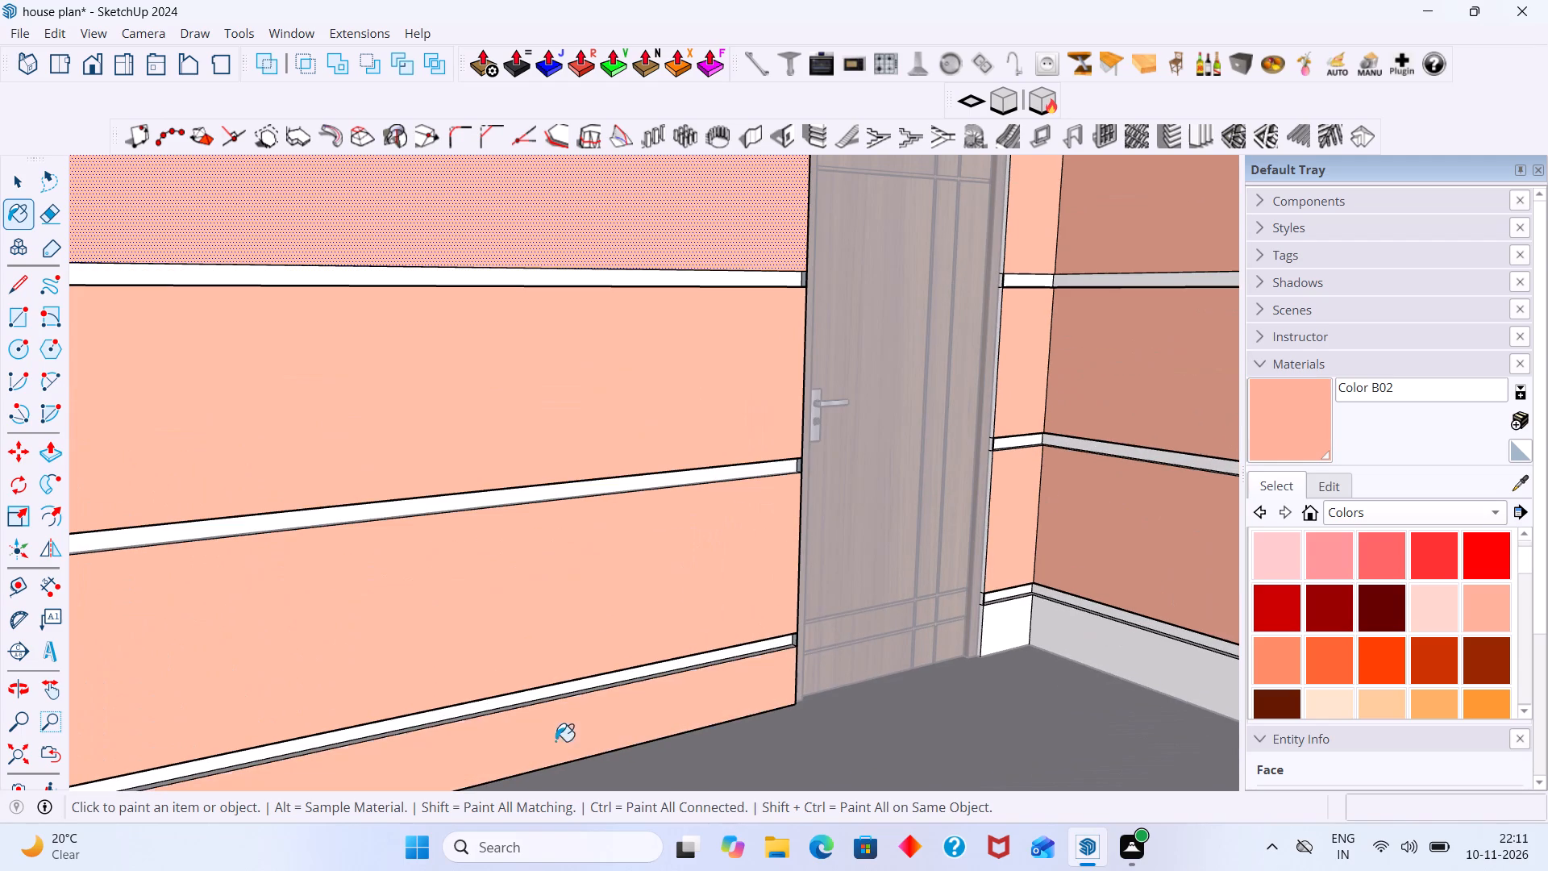
pyautogui.scroll(6, 937, 679)
pyautogui.click(1029, 615)
pyautogui.click(1139, 612)
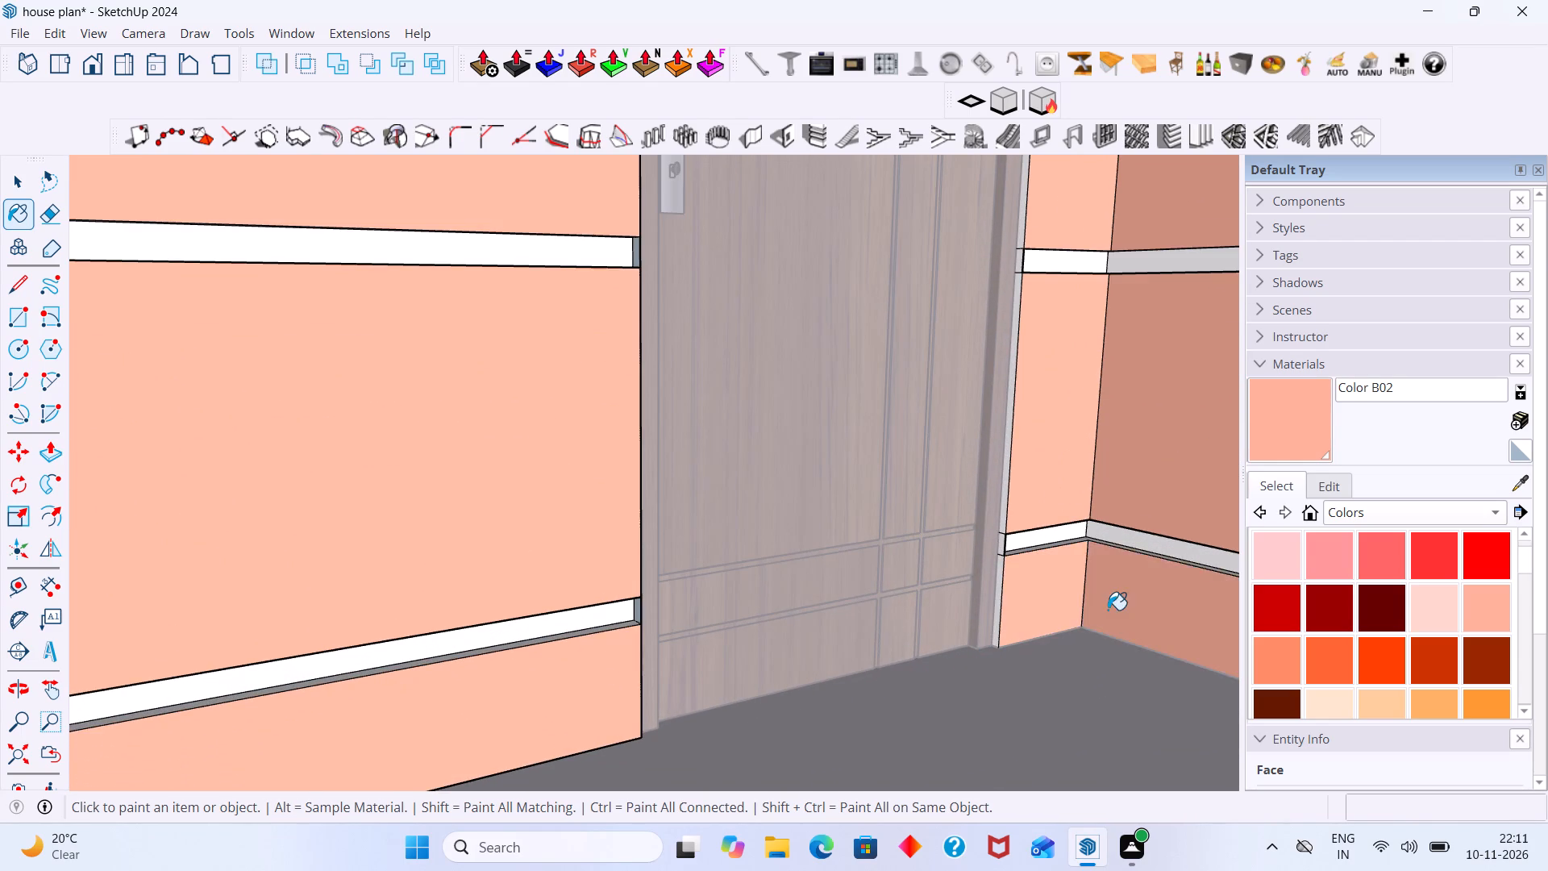
# Paint the two uppermost bands of the door wall and side wall with Color B02, repaint the selected middle band, and leave the group.
pyautogui.scroll(-17, 1107, 609)
pyautogui.moveTo(1001, 596); pyautogui.dragTo(913, 631, button='middle')
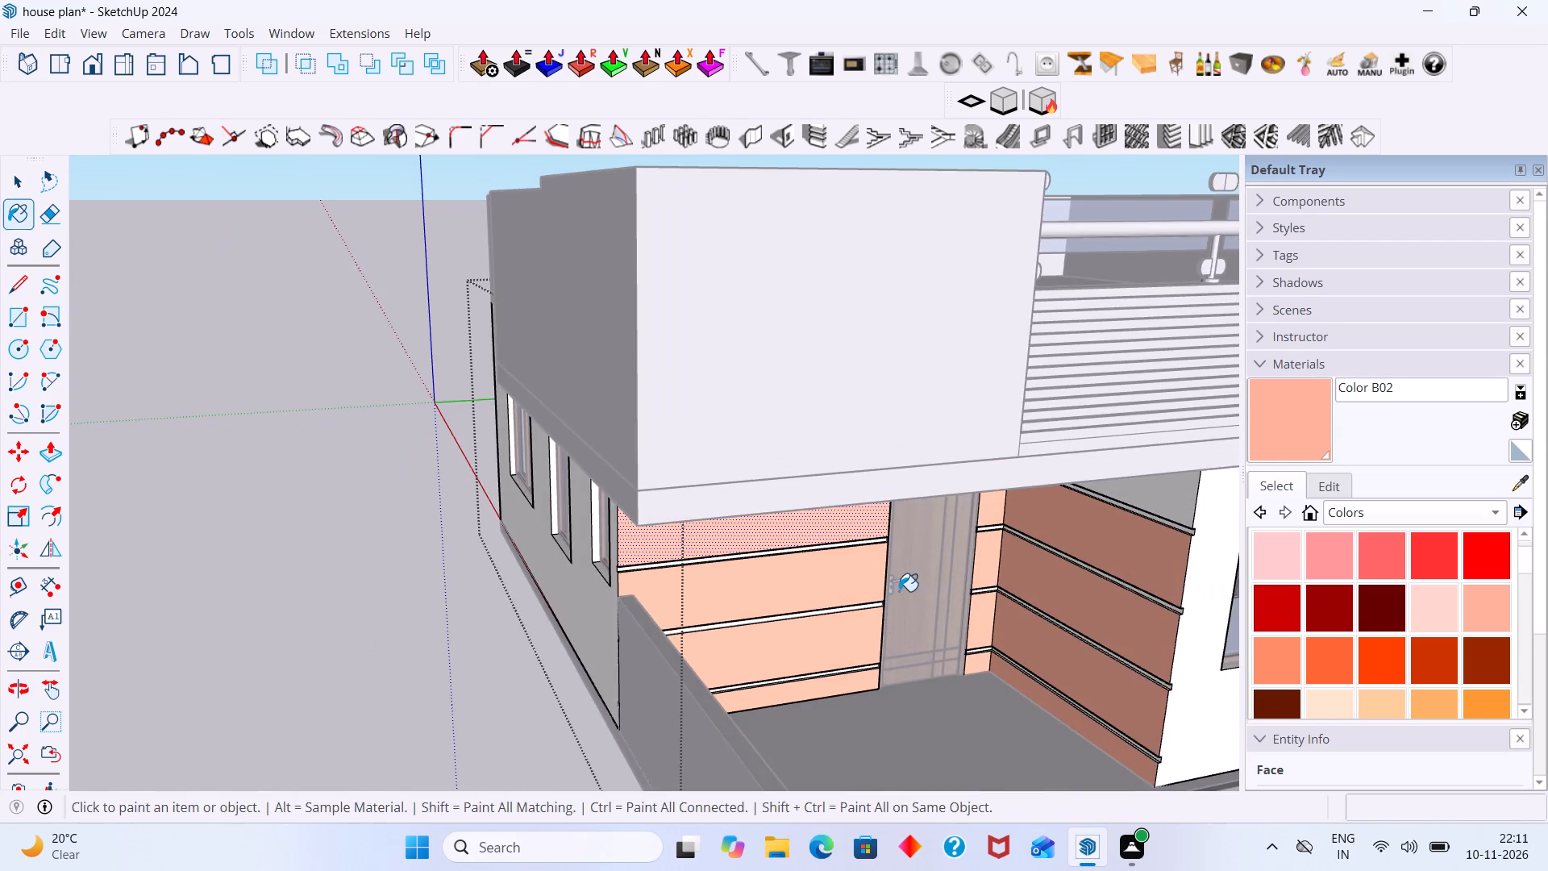
pyautogui.moveTo(898, 590); pyautogui.dragTo(896, 484, button='middle')
pyautogui.click(810, 309)
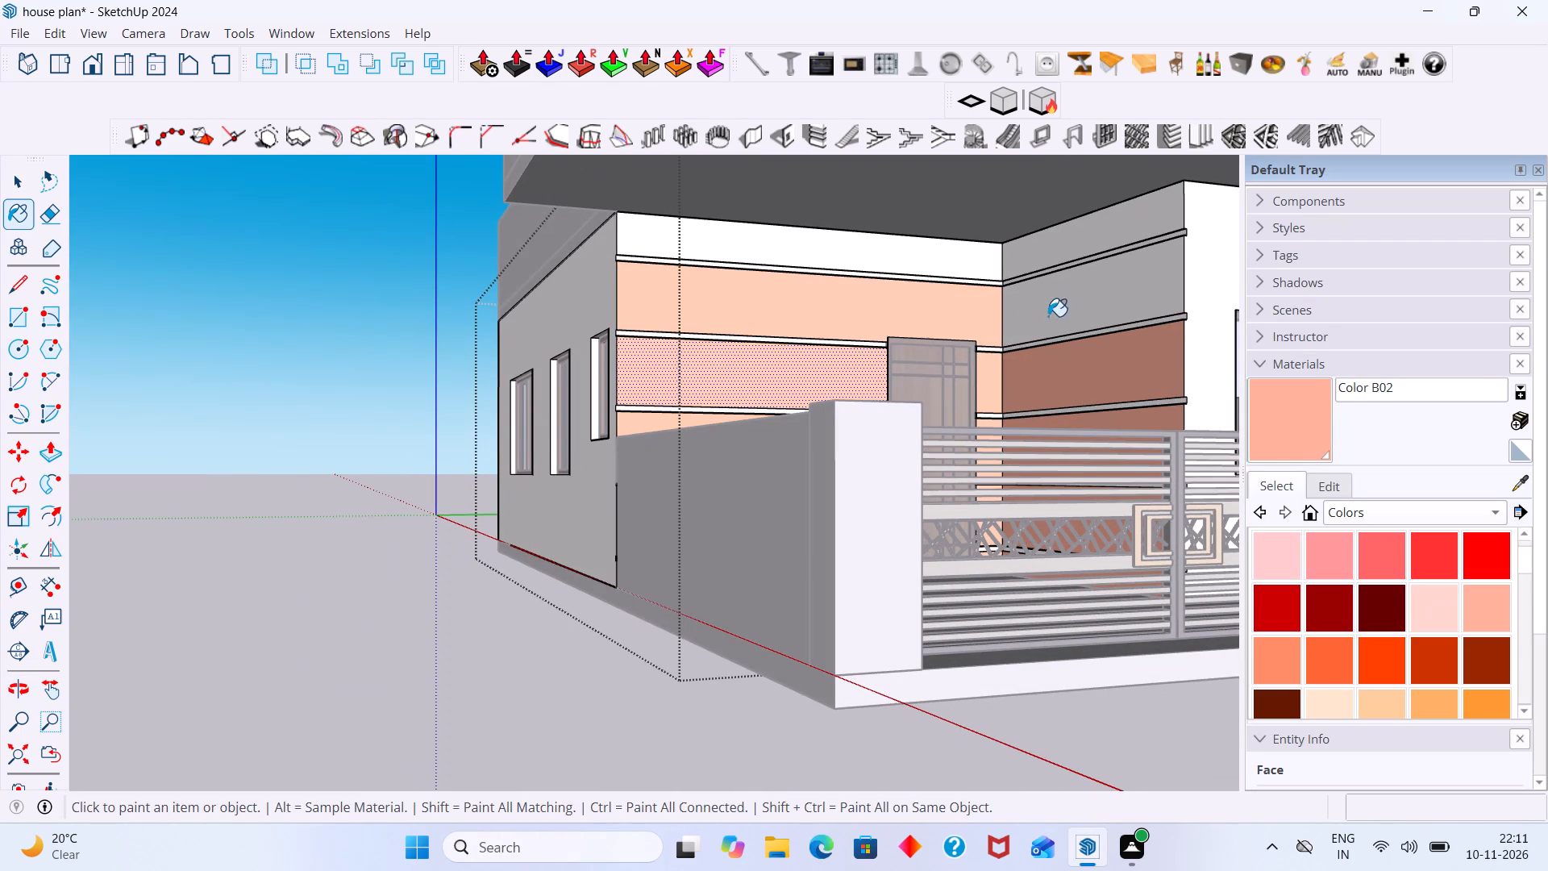
pyautogui.click(1048, 316)
pyautogui.click(930, 253)
pyautogui.click(1045, 258)
pyautogui.scroll(-2, 1022, 261)
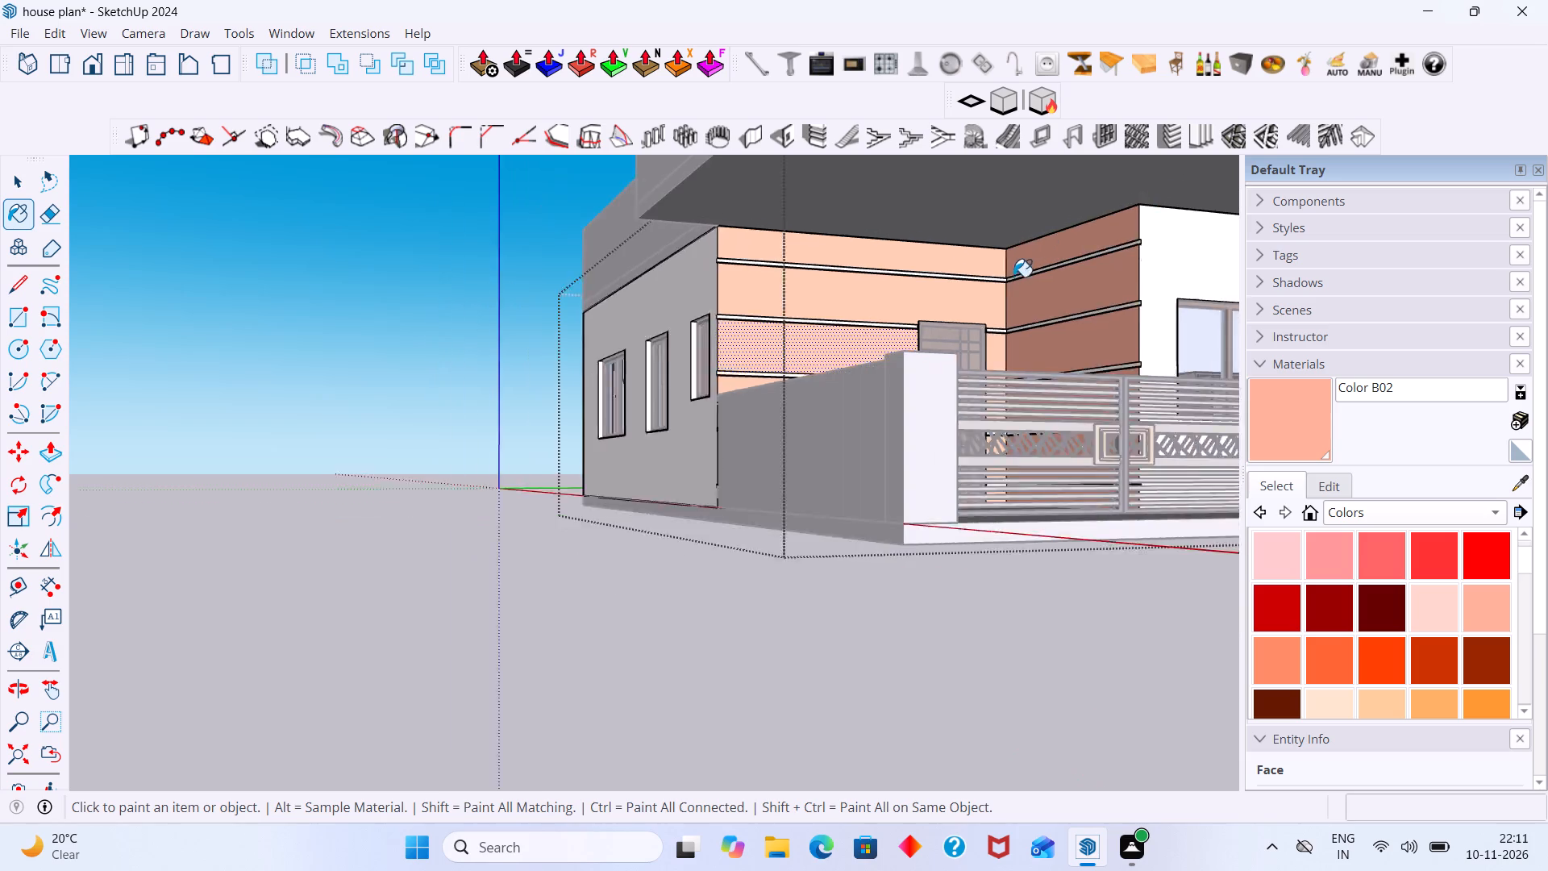
pyautogui.scroll(-3, 1013, 277)
pyautogui.moveTo(981, 348); pyautogui.dragTo(976, 402, button='middle')
pyautogui.scroll(4, 872, 419)
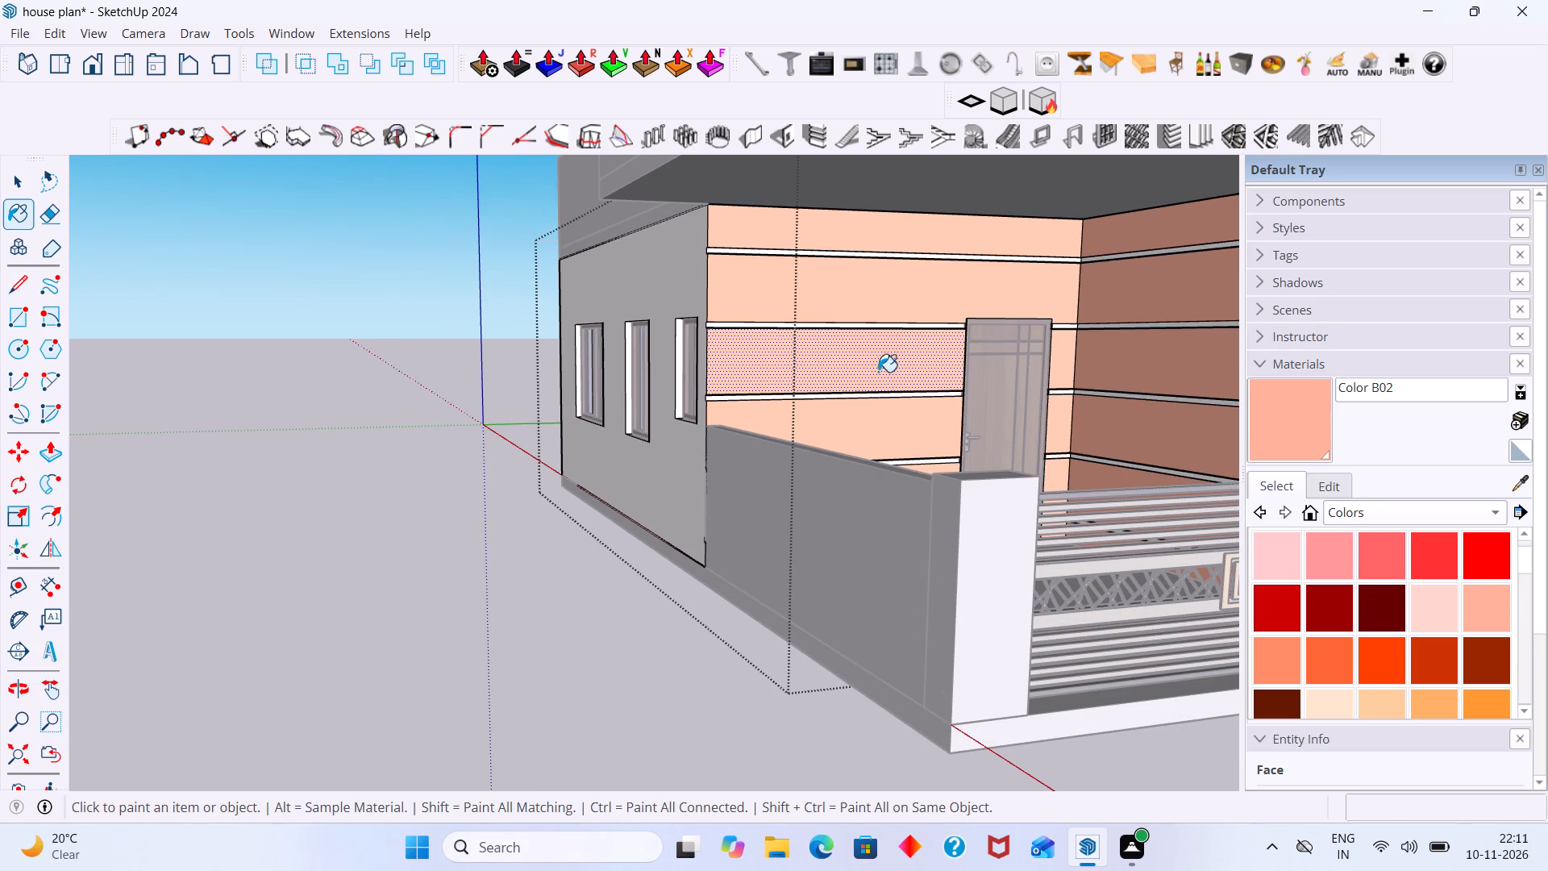
pyautogui.click(878, 371)
pyautogui.press('space')
pyautogui.click(510, 563)
# Examine the painted porch walls from the front and the side, and look through the available colour swatches.
pyautogui.scroll(-2, 567, 516)
pyautogui.moveTo(580, 527); pyautogui.dragTo(410, 559, button='middle')
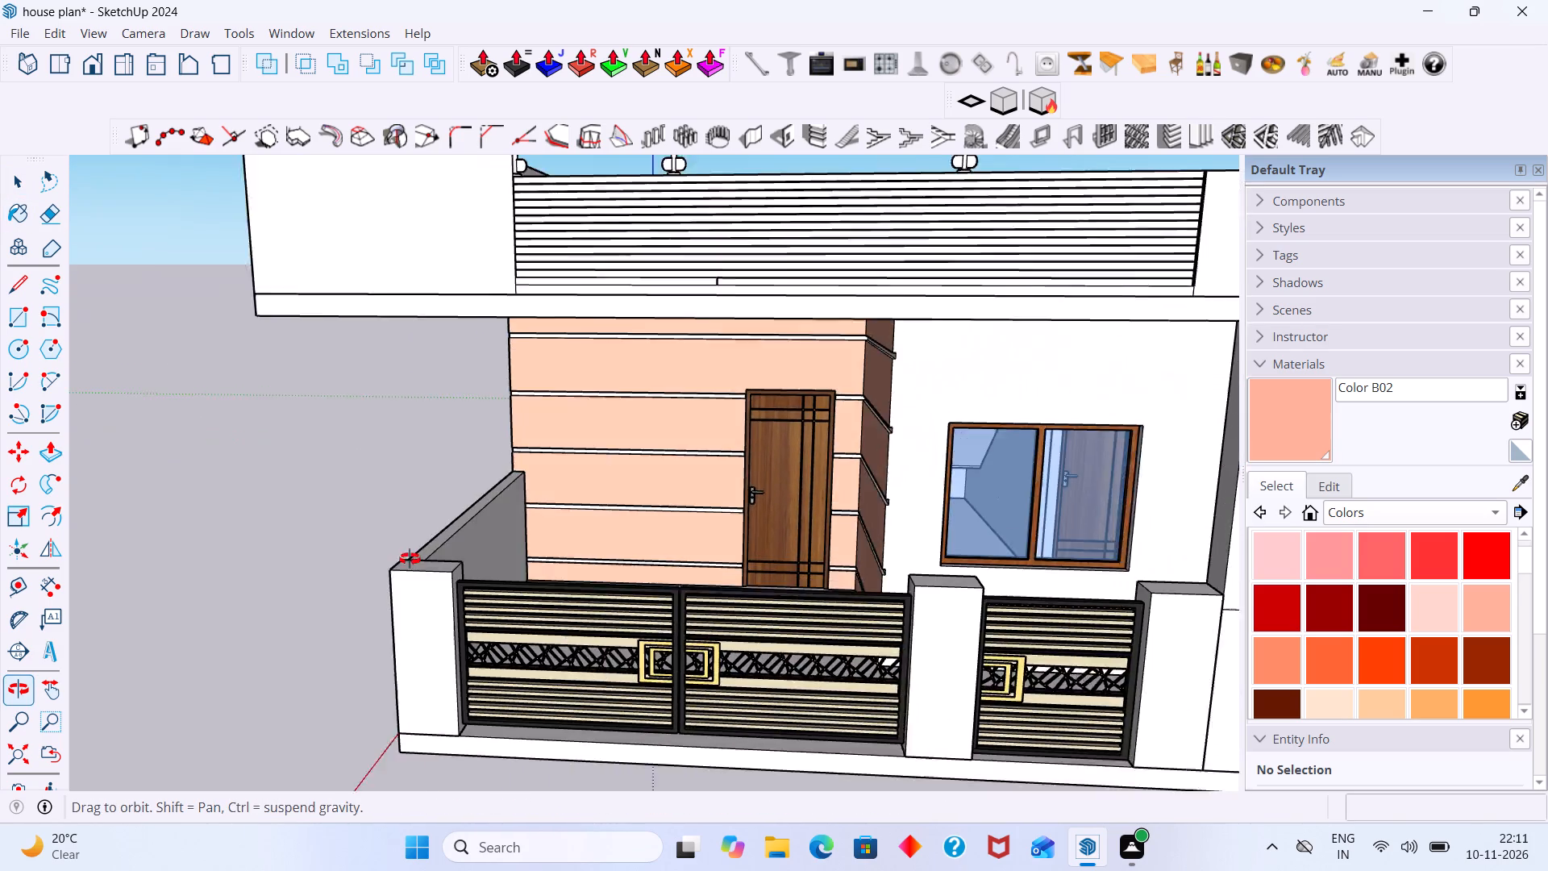
pyautogui.moveTo(410, 559); pyautogui.dragTo(424, 563, button='middle')
pyautogui.scroll(17, 633, 510)
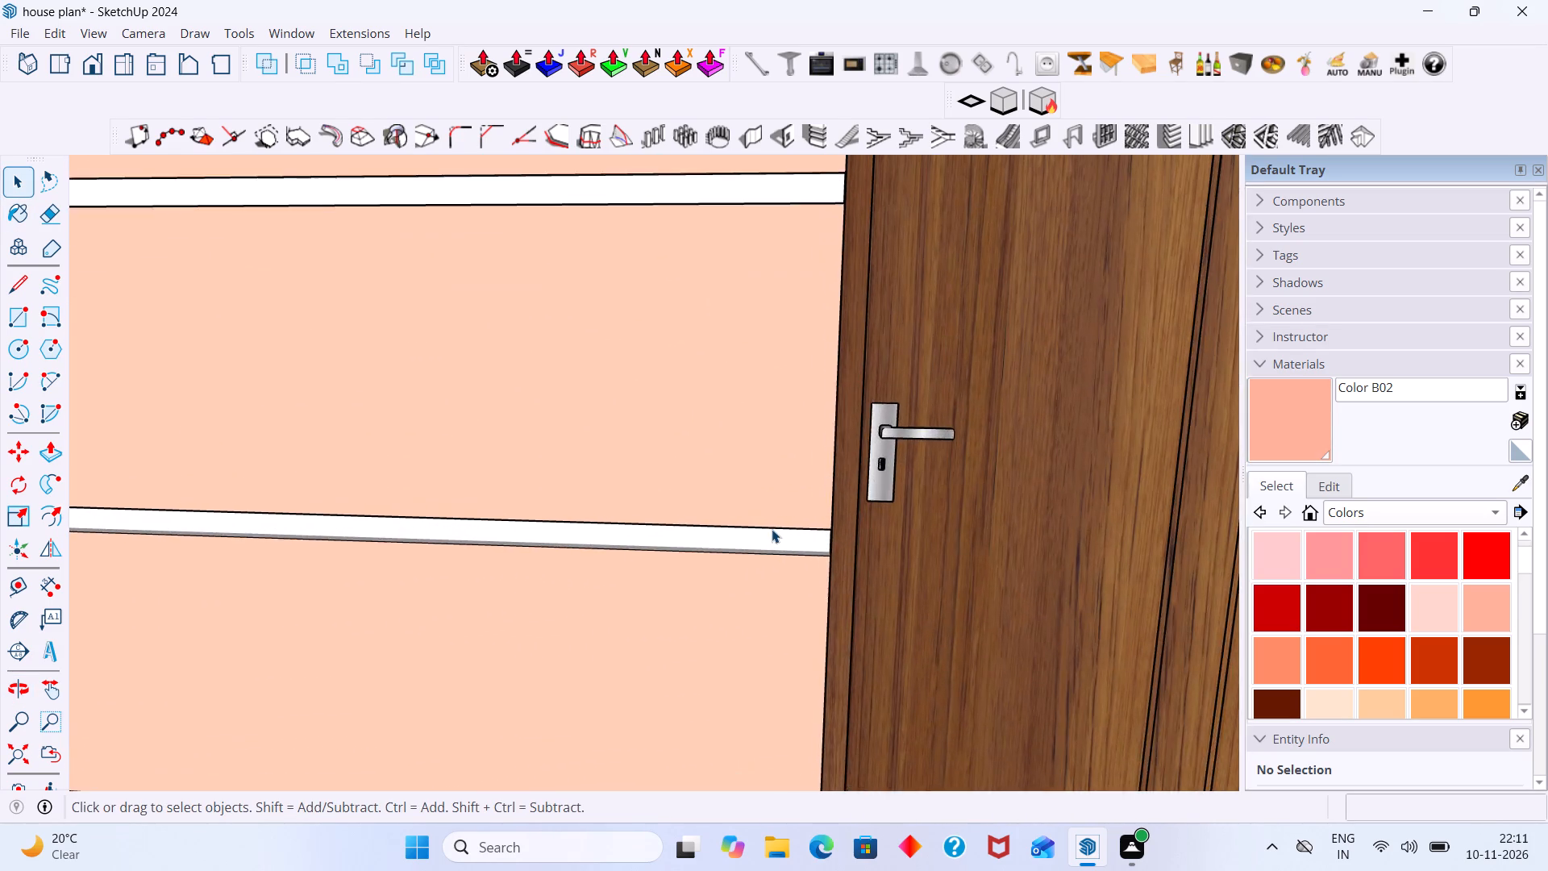
pyautogui.scroll(-12, 771, 530)
pyautogui.scroll(1, 744, 559)
pyautogui.scroll(-7, 739, 550)
pyautogui.moveTo(745, 591); pyautogui.dragTo(957, 595, button='middle')
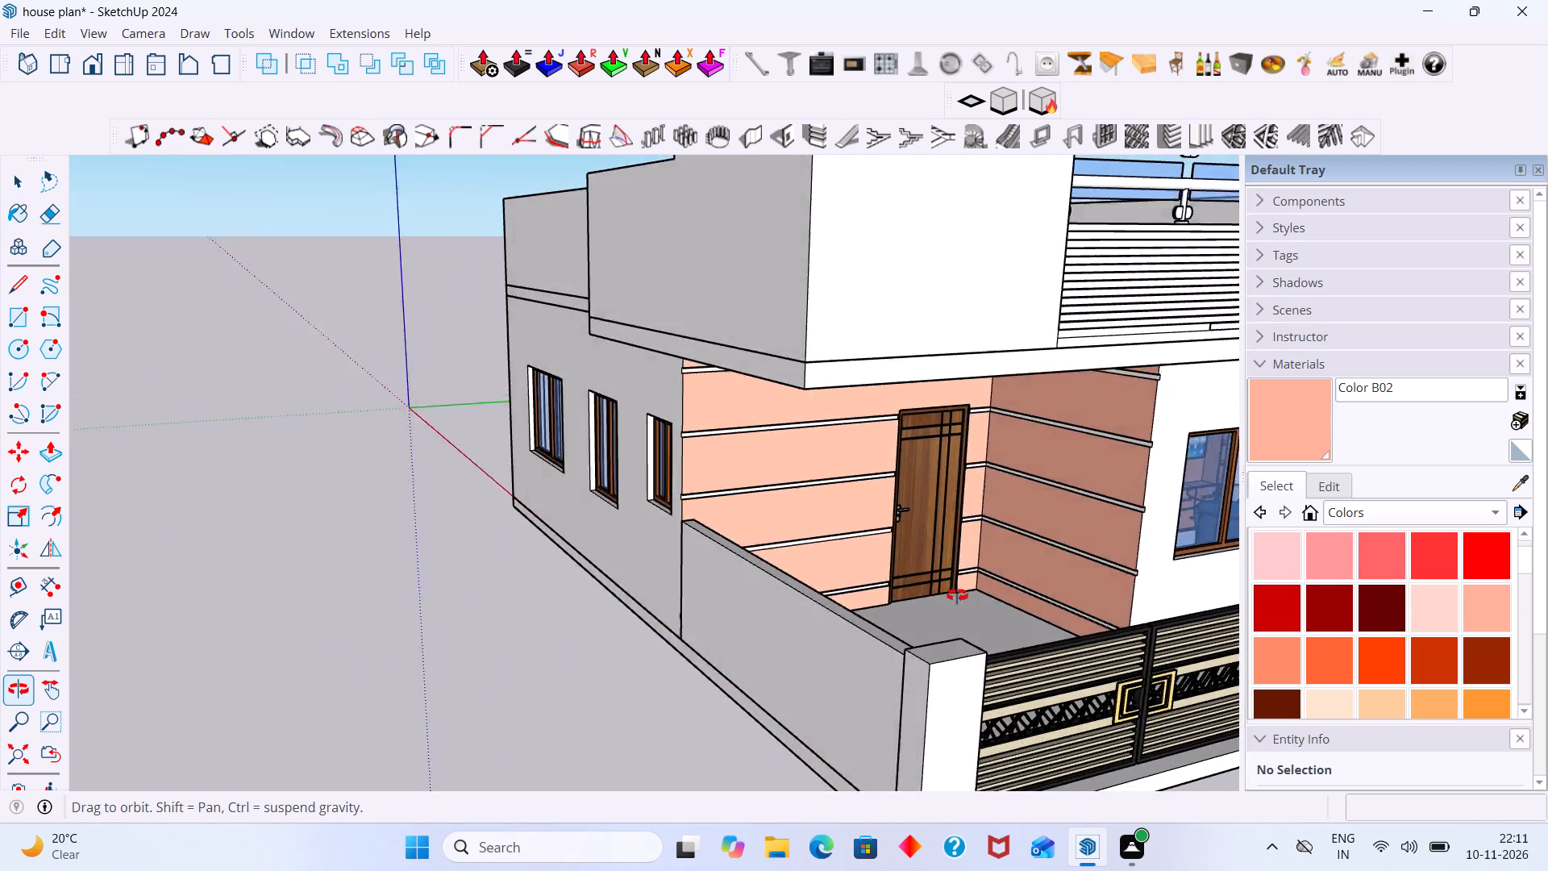
pyautogui.moveTo(957, 595); pyautogui.dragTo(1128, 491, button='middle')
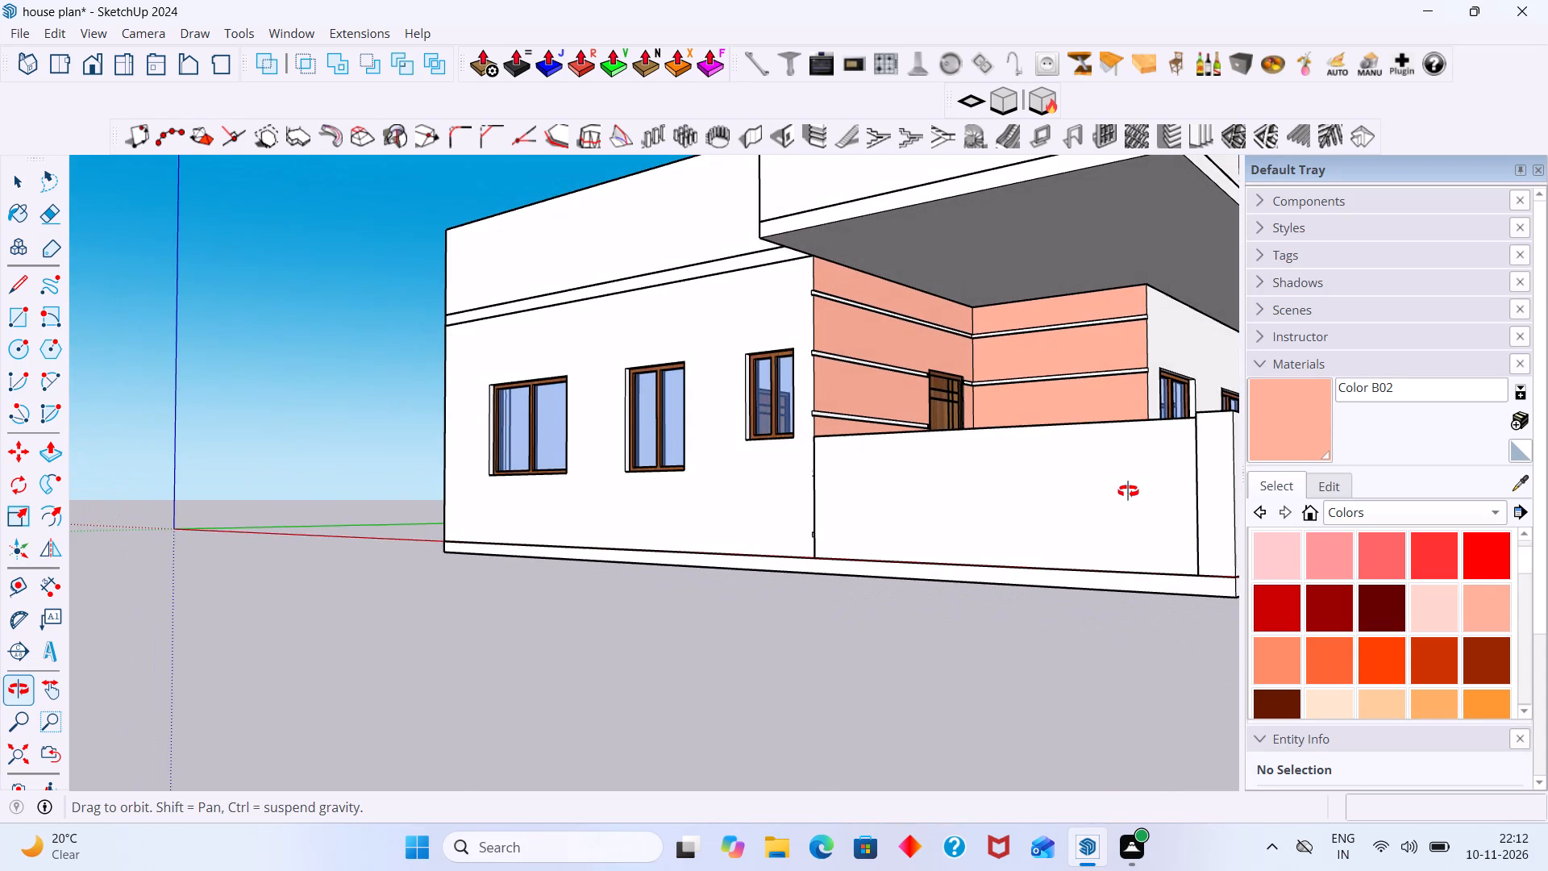
pyautogui.moveTo(1128, 491); pyautogui.dragTo(1128, 492, button='middle')
pyautogui.scroll(-5, 1255, 586)
pyautogui.scroll(2, 1286, 601)
pyautogui.scroll(-3, 1286, 601)
pyautogui.scroll(2, 1286, 601)
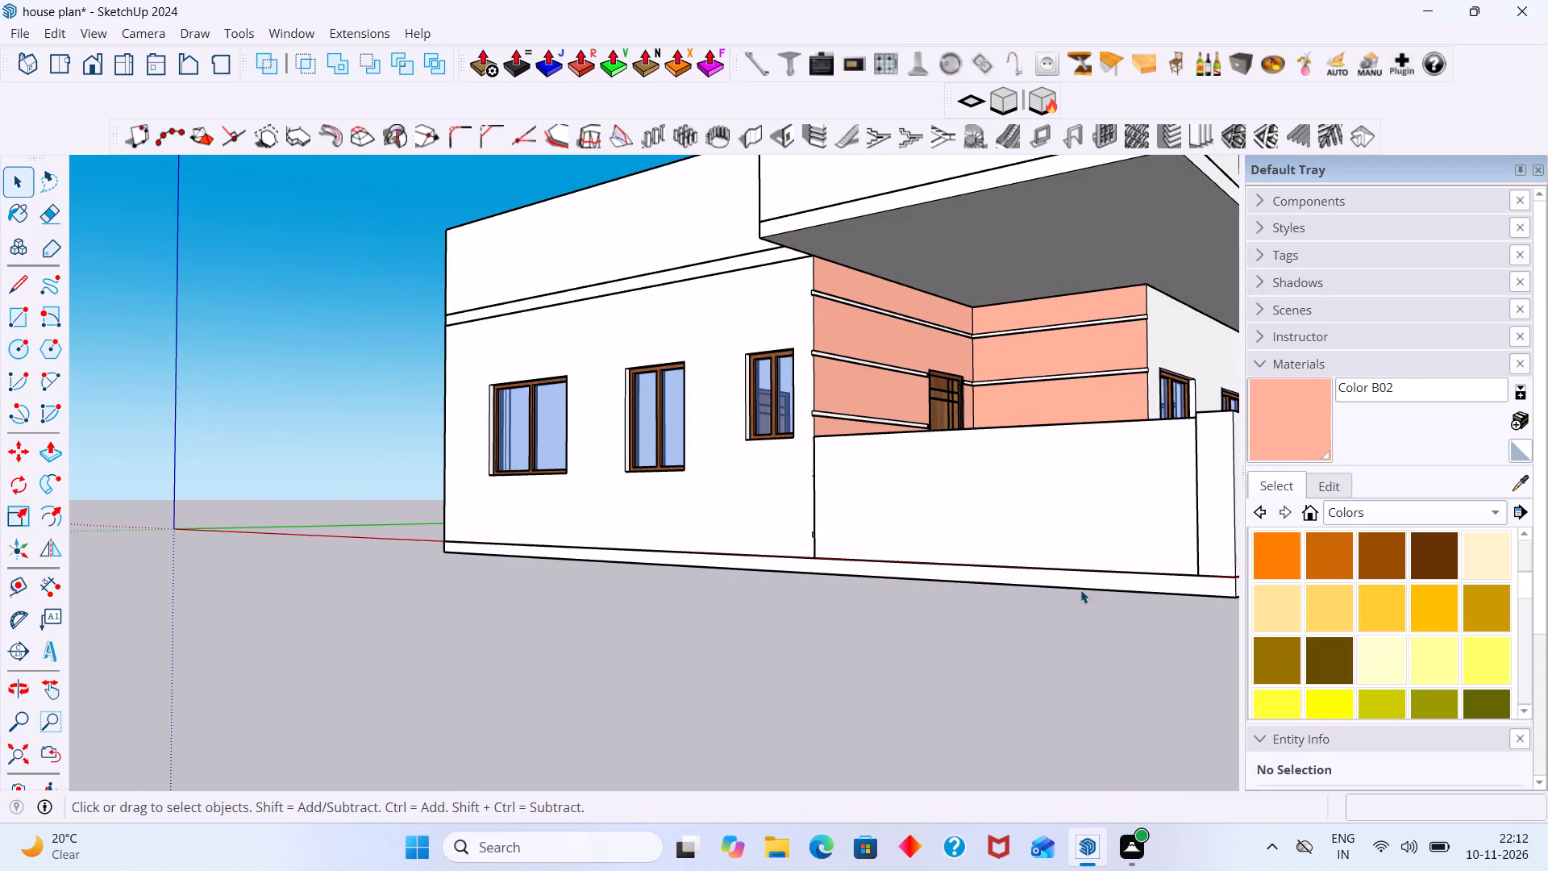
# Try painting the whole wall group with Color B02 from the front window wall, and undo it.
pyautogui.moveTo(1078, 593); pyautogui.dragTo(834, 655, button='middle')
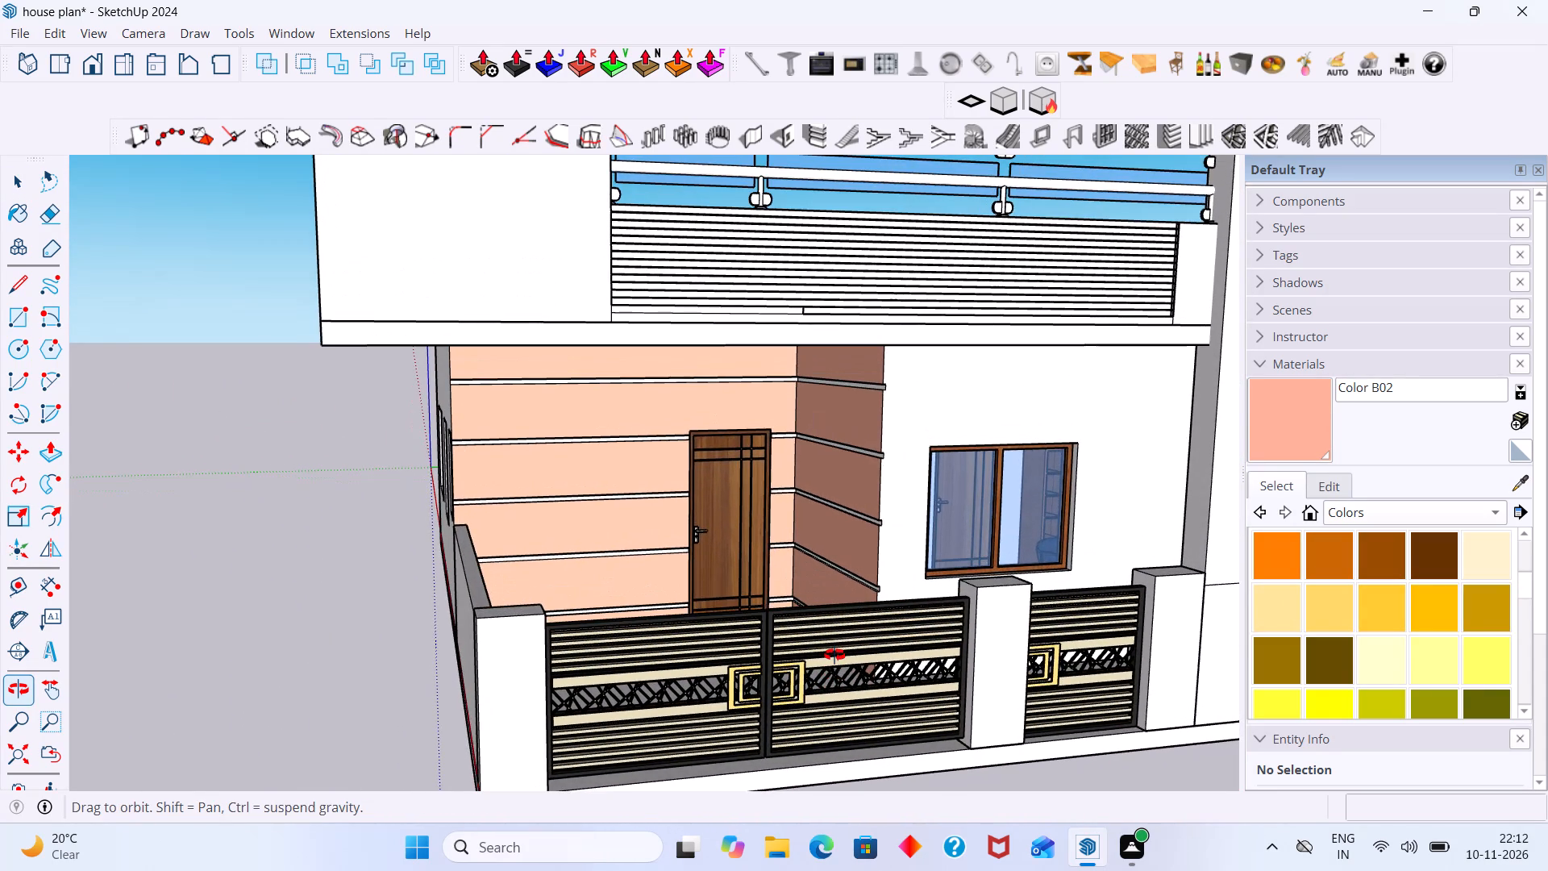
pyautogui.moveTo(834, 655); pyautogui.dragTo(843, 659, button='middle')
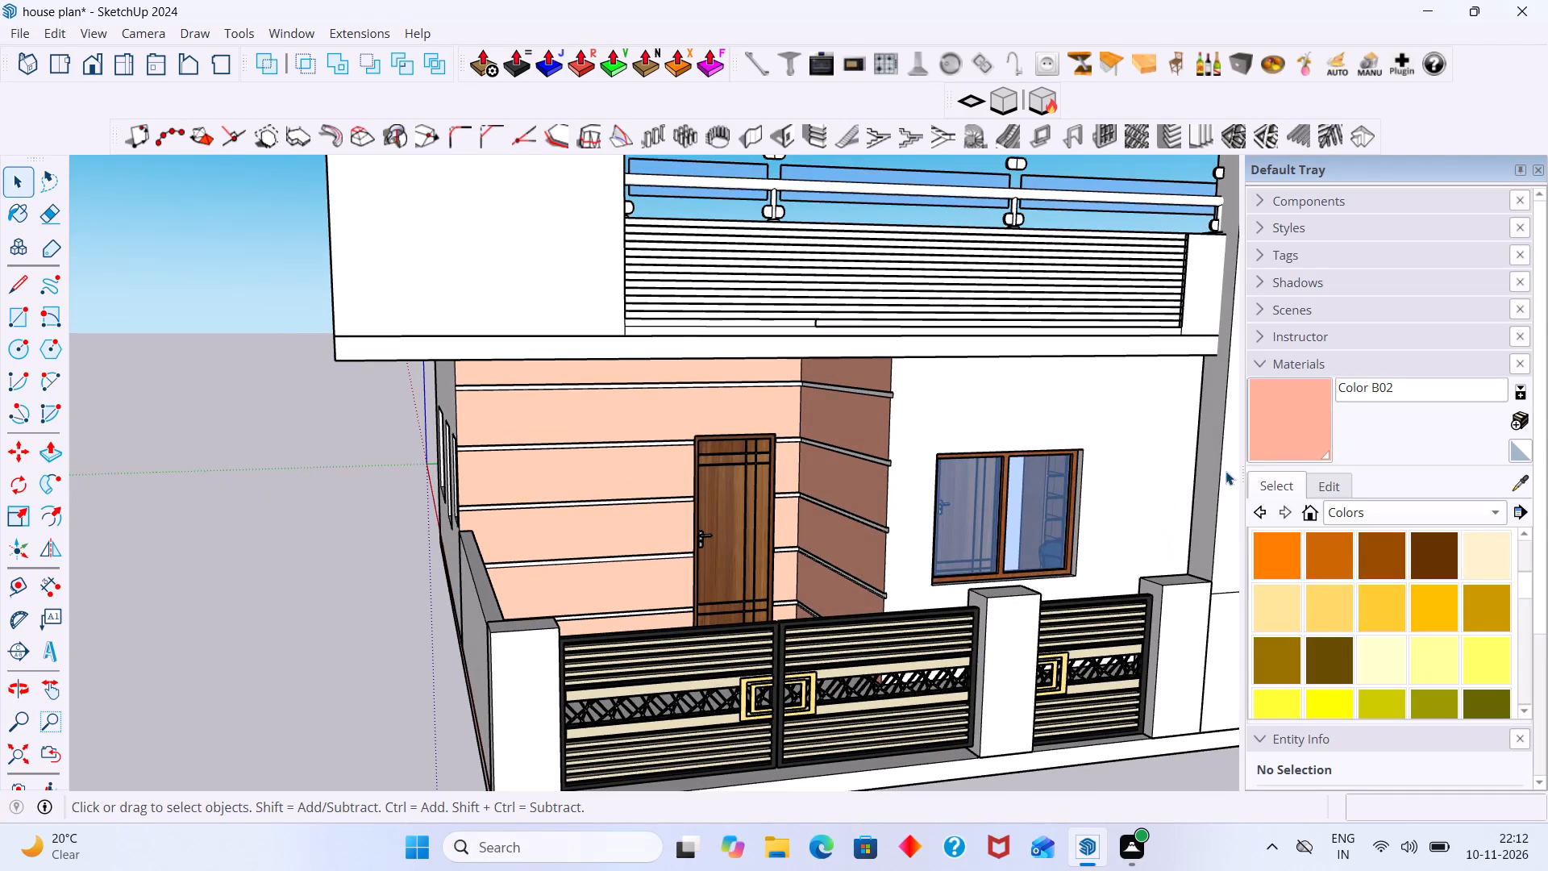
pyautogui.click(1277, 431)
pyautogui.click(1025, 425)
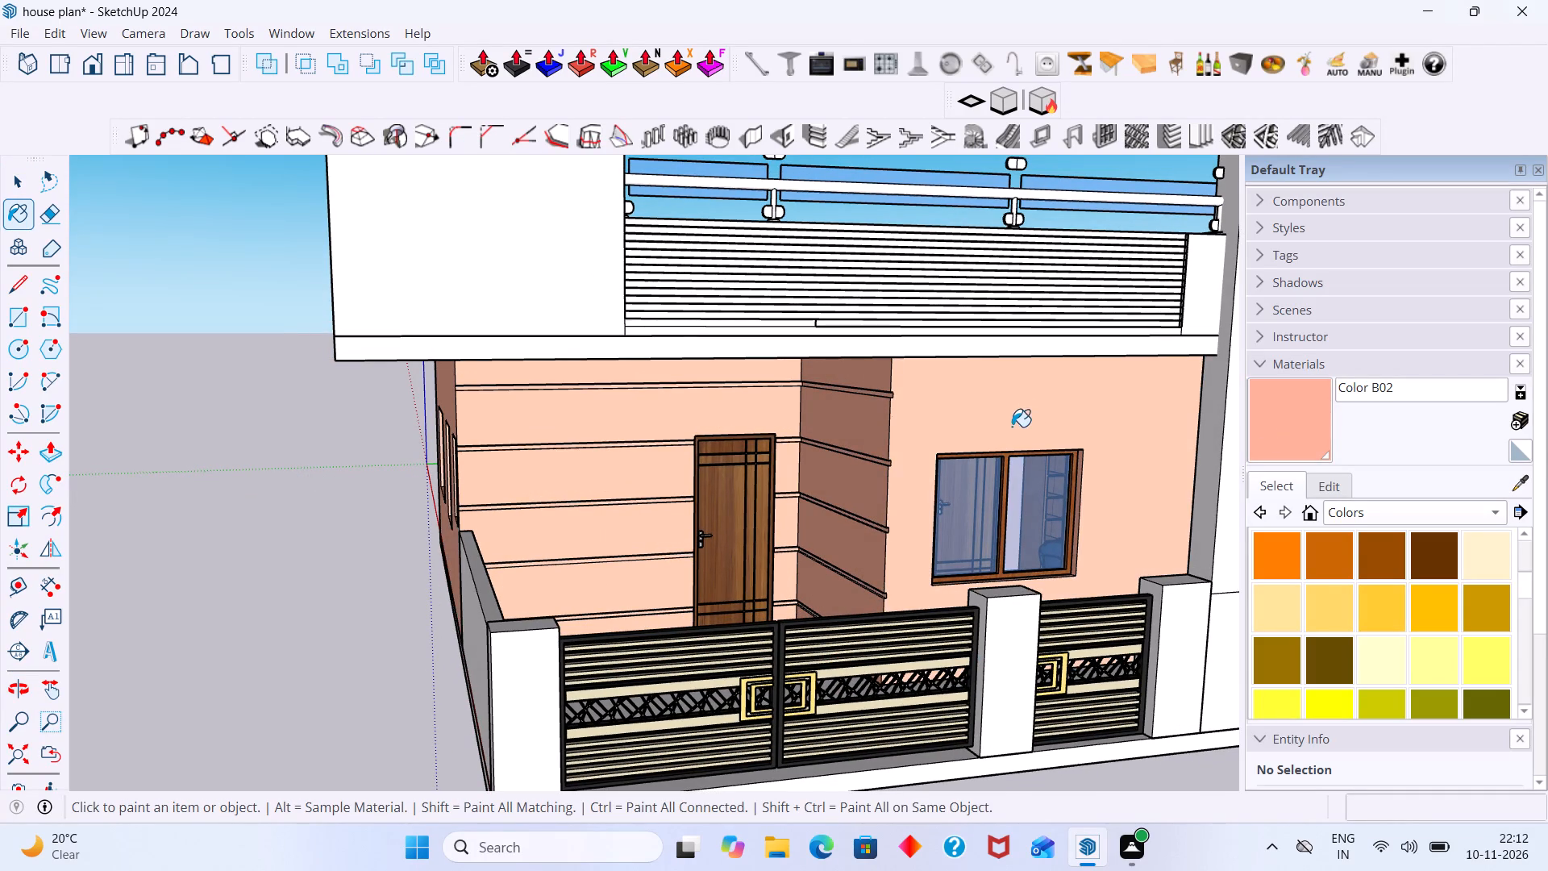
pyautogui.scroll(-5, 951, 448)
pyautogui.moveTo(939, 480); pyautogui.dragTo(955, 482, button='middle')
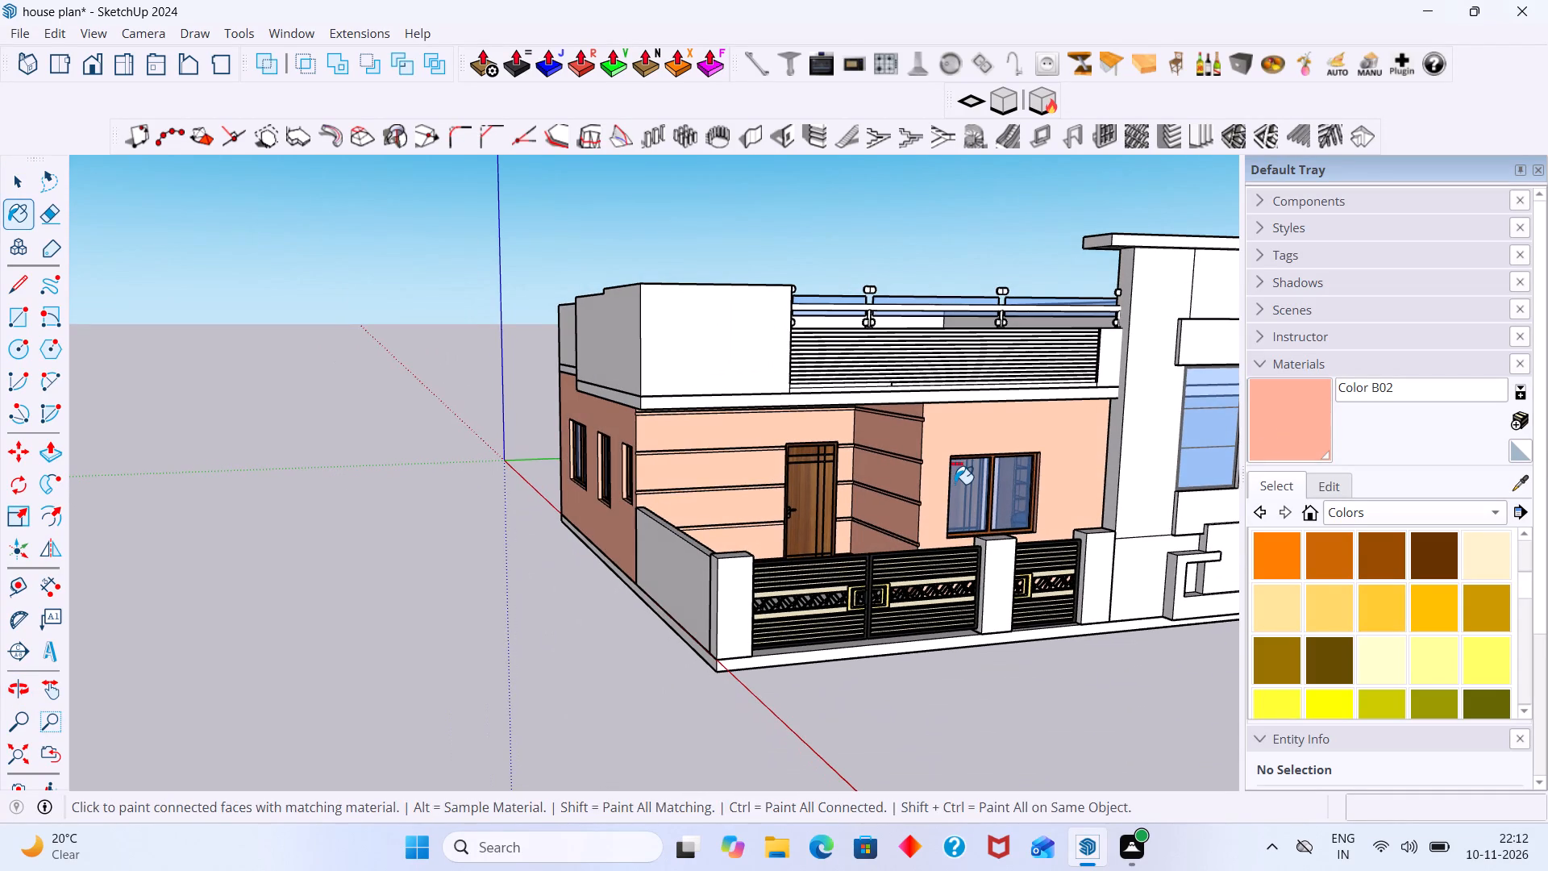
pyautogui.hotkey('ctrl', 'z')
# Inside the wall group, paint only the front window wall face with Color B02, and leave the group.
pyautogui.press('space')
pyautogui.tripleClick(953, 443)
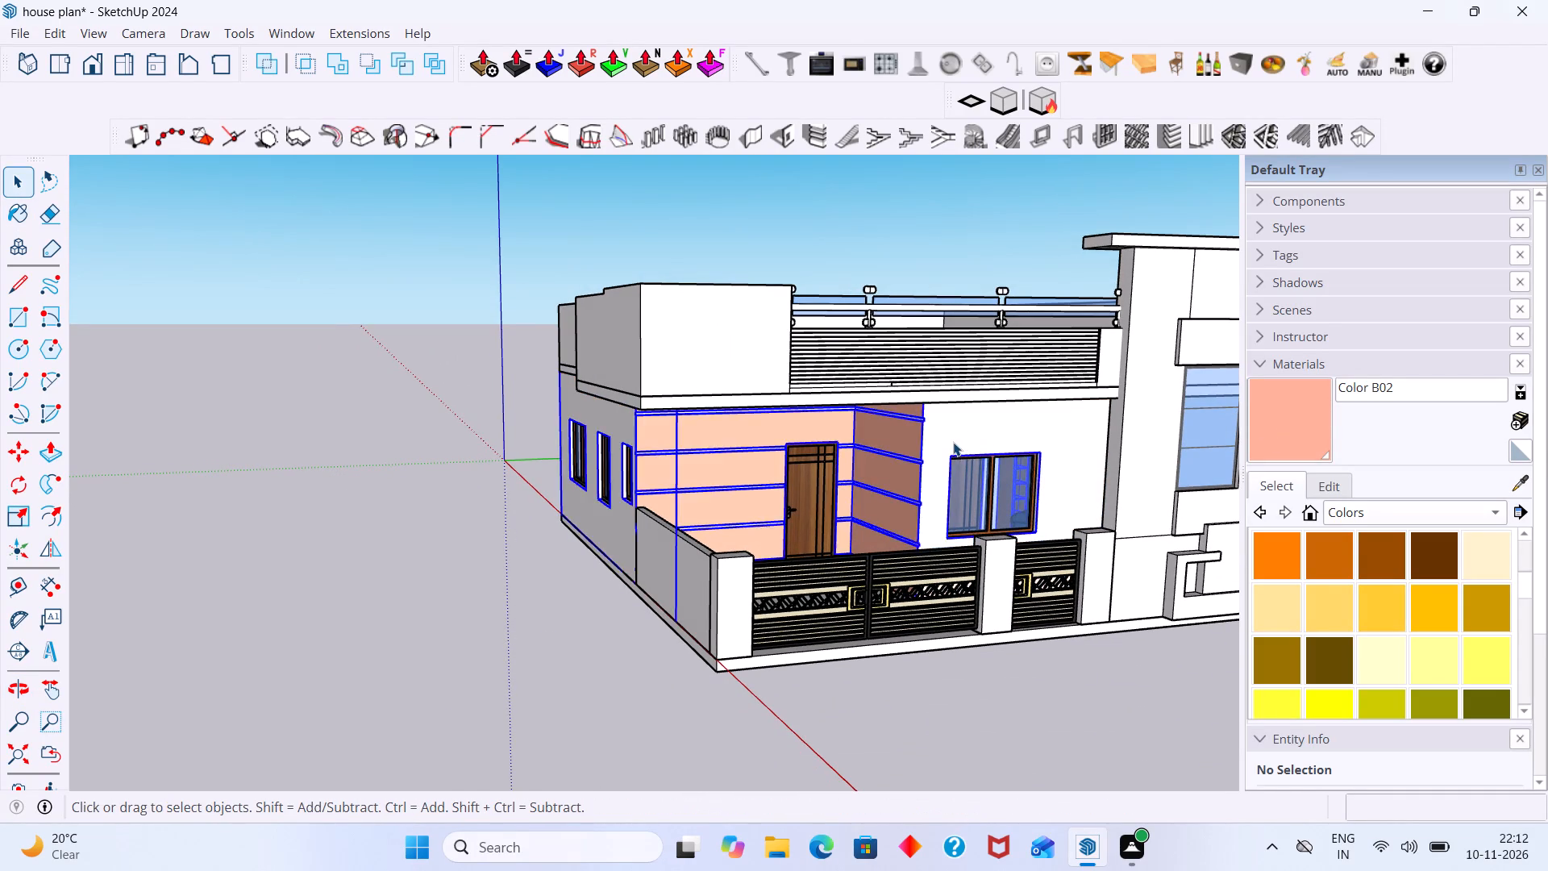
pyautogui.scroll(3, 954, 428)
pyautogui.click(955, 427)
pyautogui.click(982, 423)
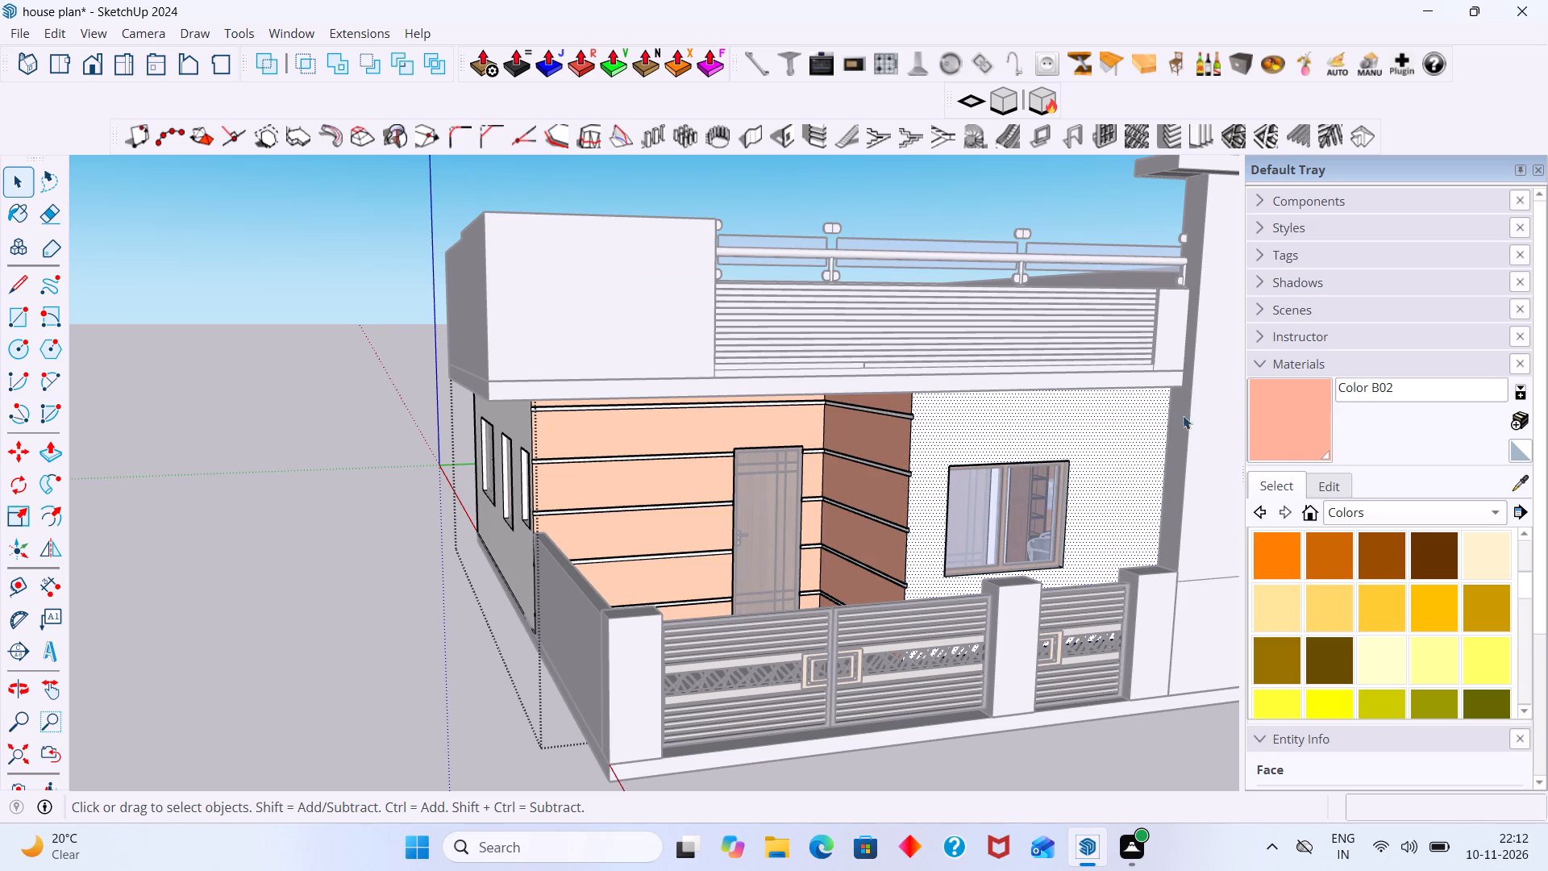
pyautogui.click(1253, 415)
pyautogui.click(1073, 431)
pyautogui.press('space')
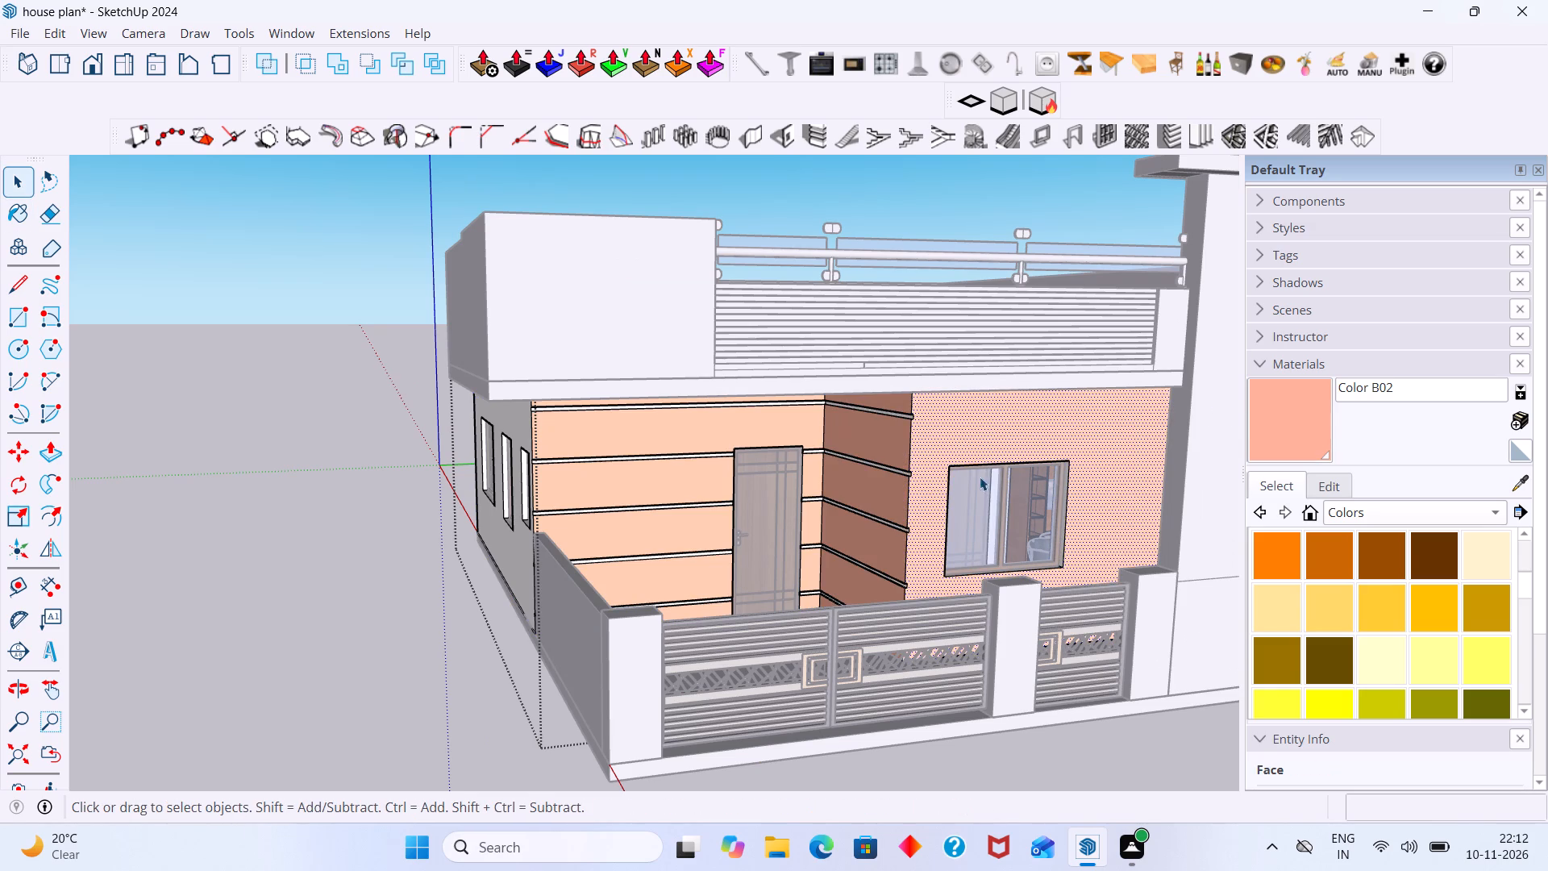
pyautogui.scroll(-5, 903, 498)
pyautogui.click(460, 583)
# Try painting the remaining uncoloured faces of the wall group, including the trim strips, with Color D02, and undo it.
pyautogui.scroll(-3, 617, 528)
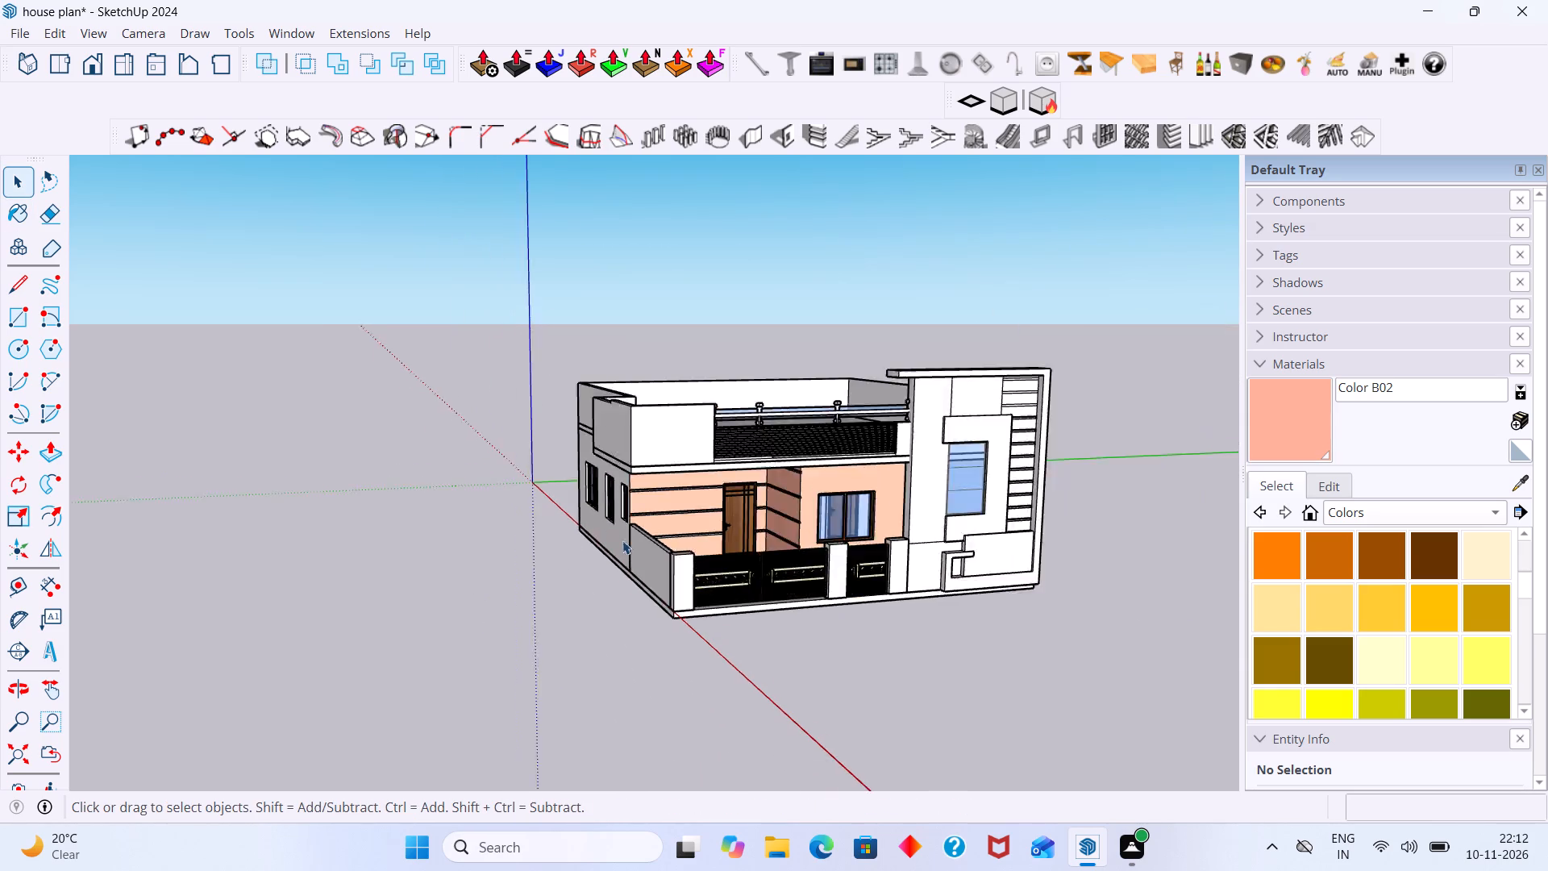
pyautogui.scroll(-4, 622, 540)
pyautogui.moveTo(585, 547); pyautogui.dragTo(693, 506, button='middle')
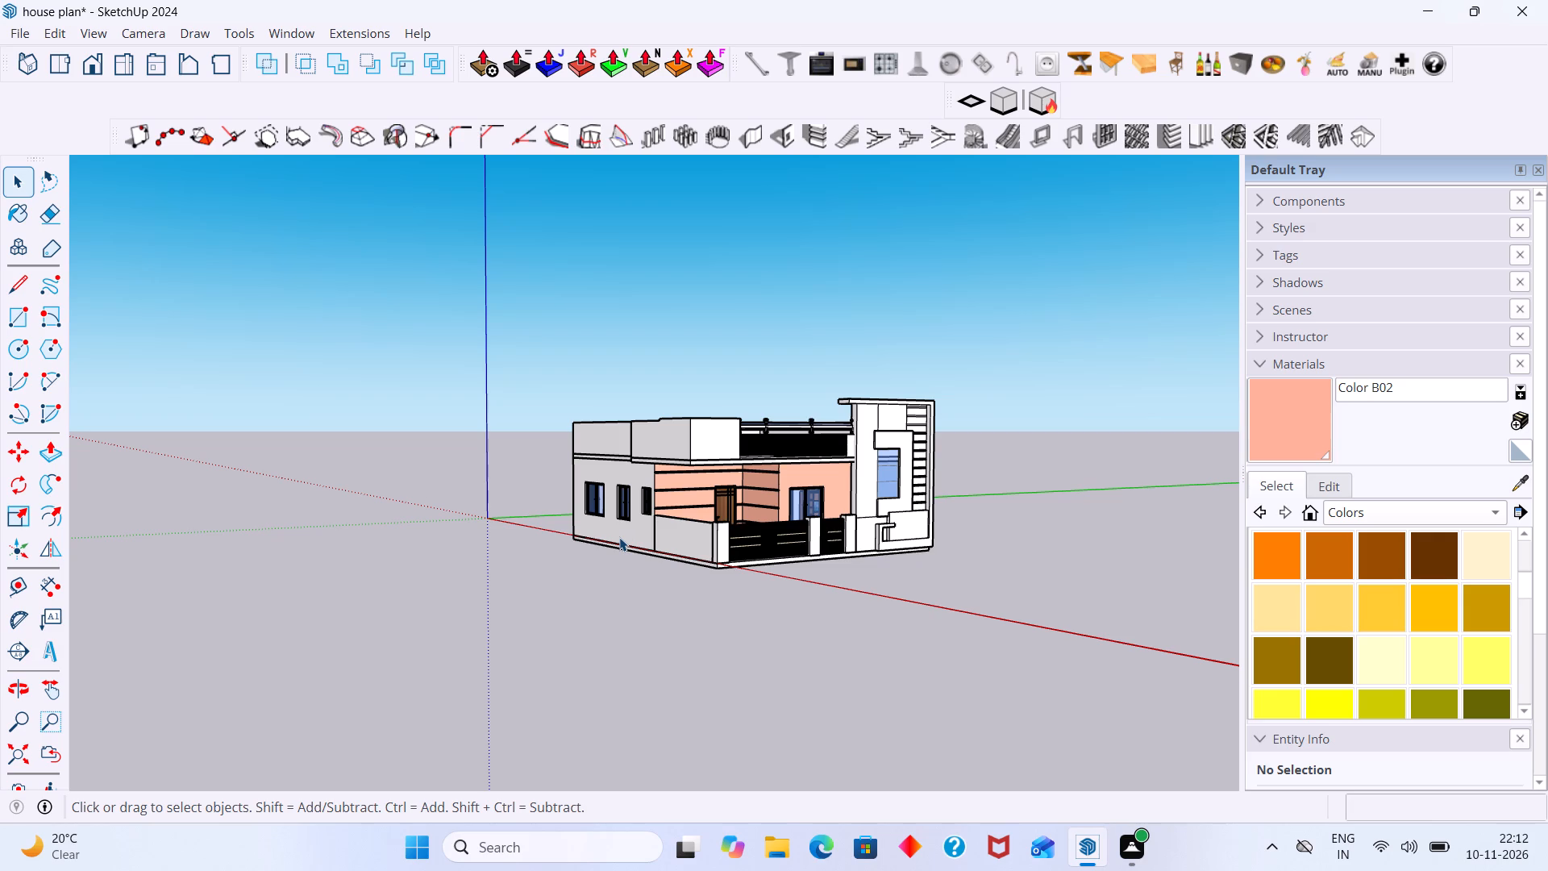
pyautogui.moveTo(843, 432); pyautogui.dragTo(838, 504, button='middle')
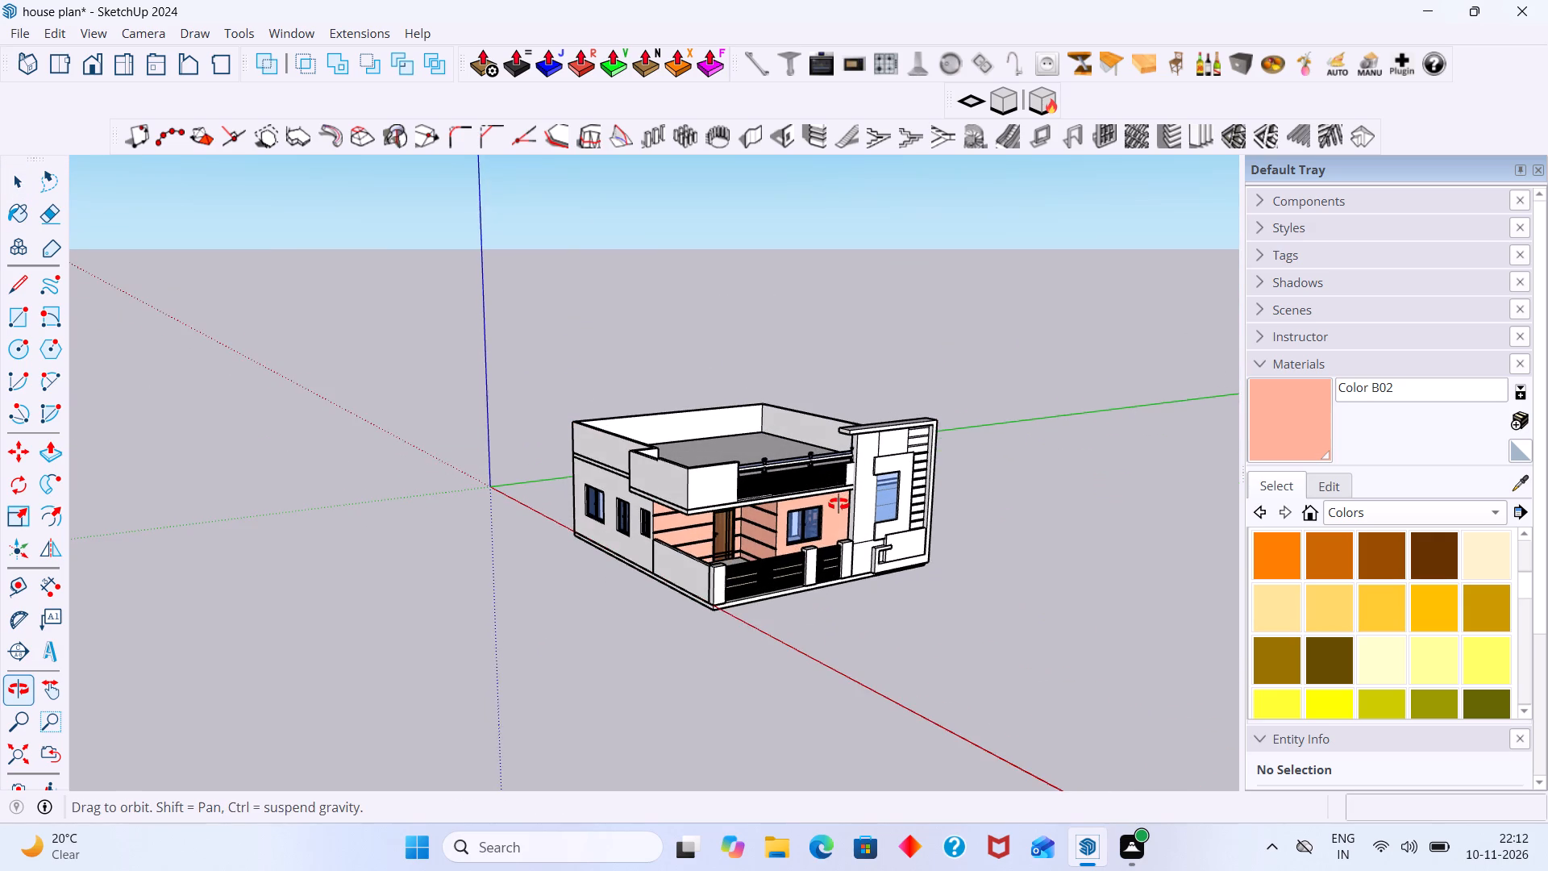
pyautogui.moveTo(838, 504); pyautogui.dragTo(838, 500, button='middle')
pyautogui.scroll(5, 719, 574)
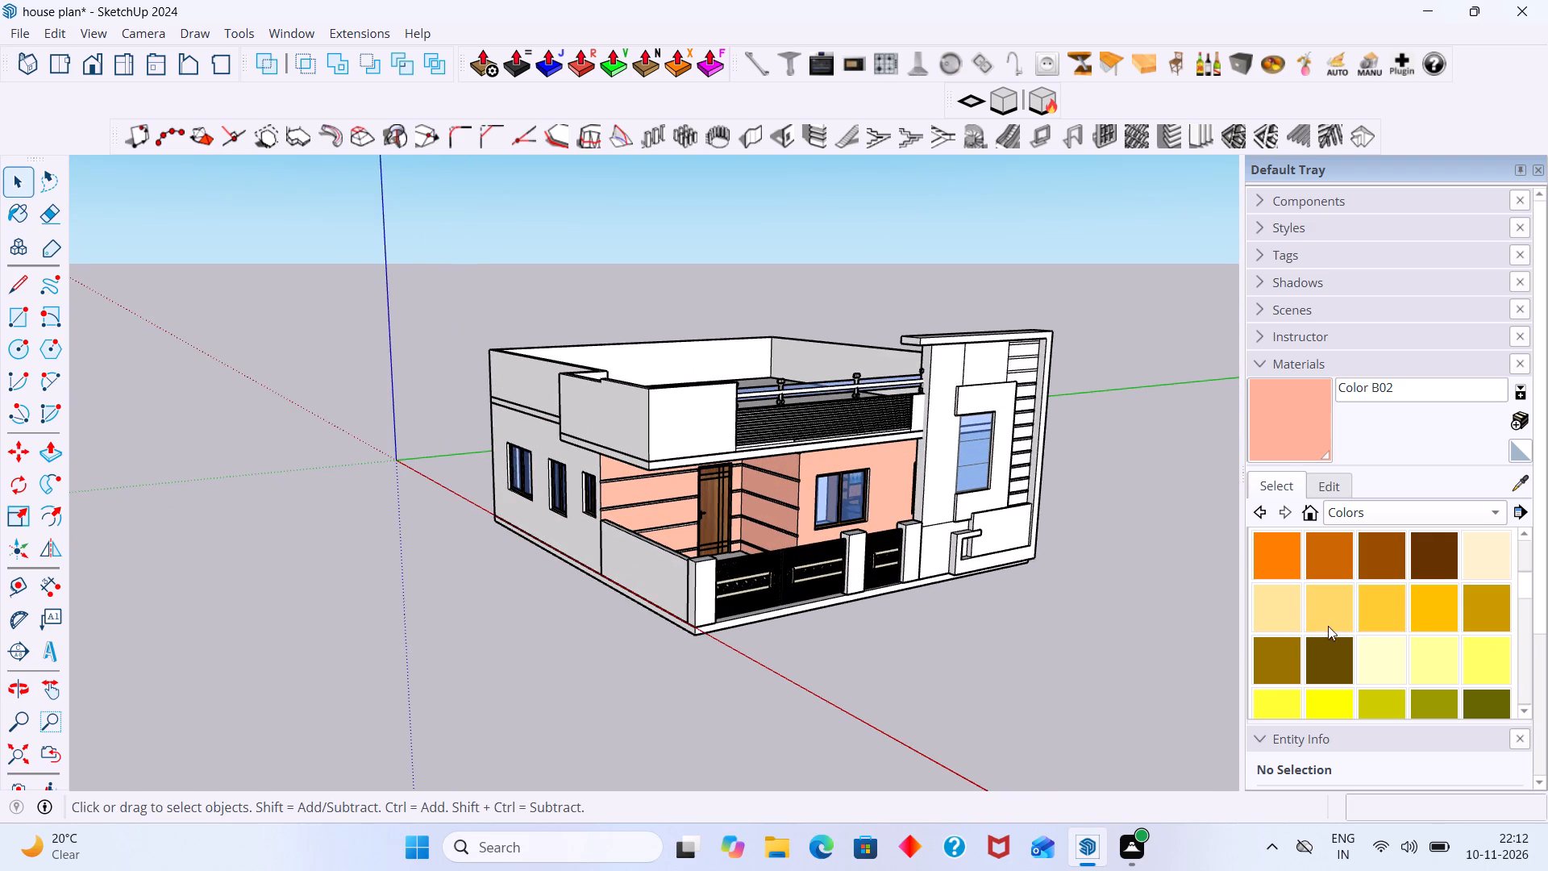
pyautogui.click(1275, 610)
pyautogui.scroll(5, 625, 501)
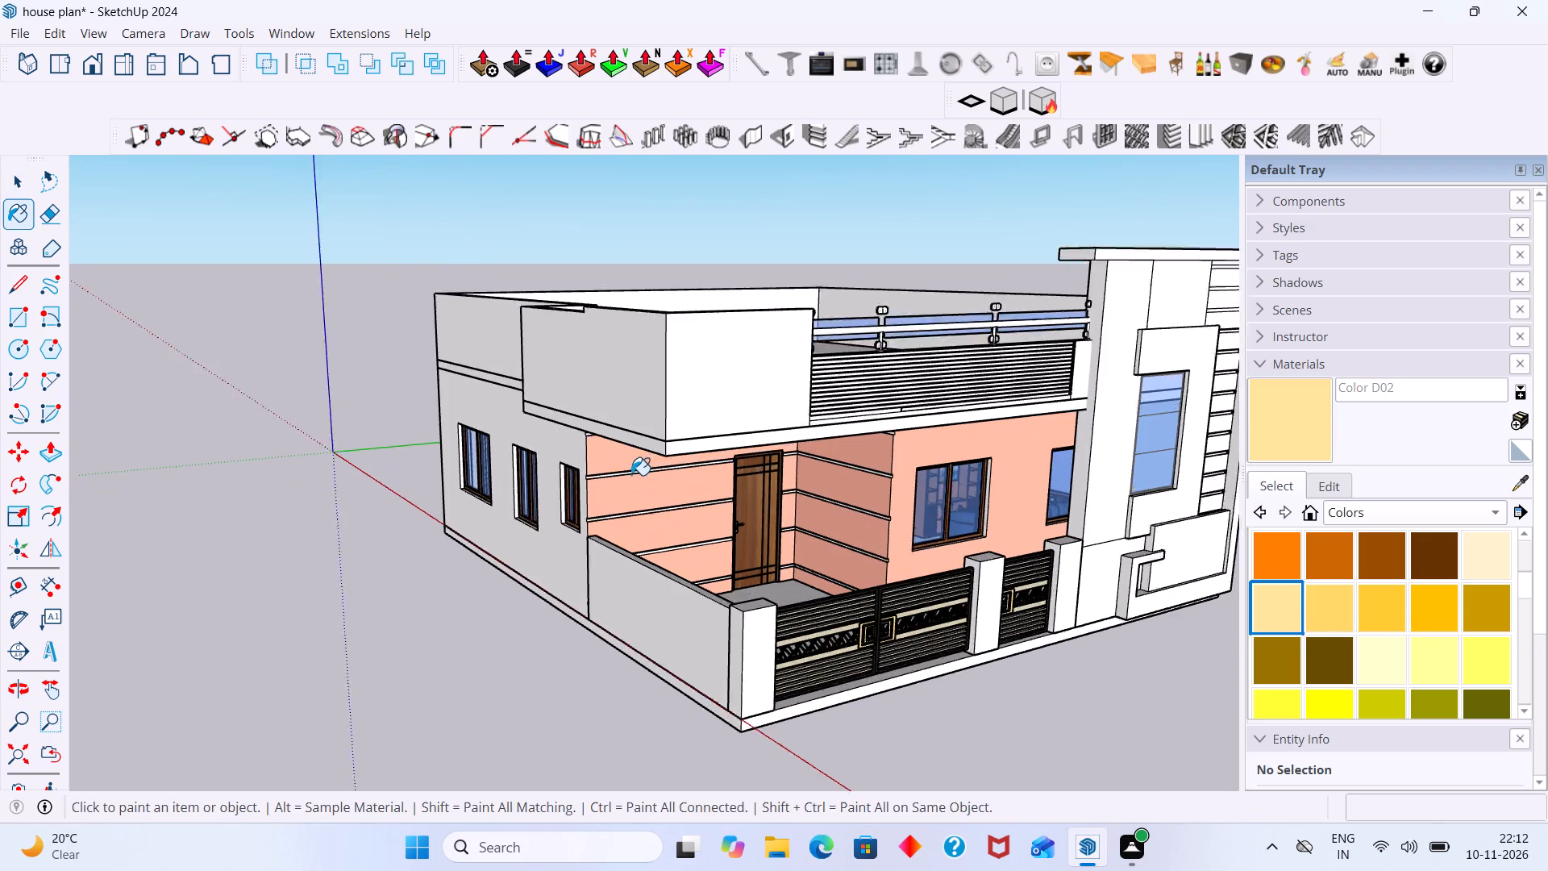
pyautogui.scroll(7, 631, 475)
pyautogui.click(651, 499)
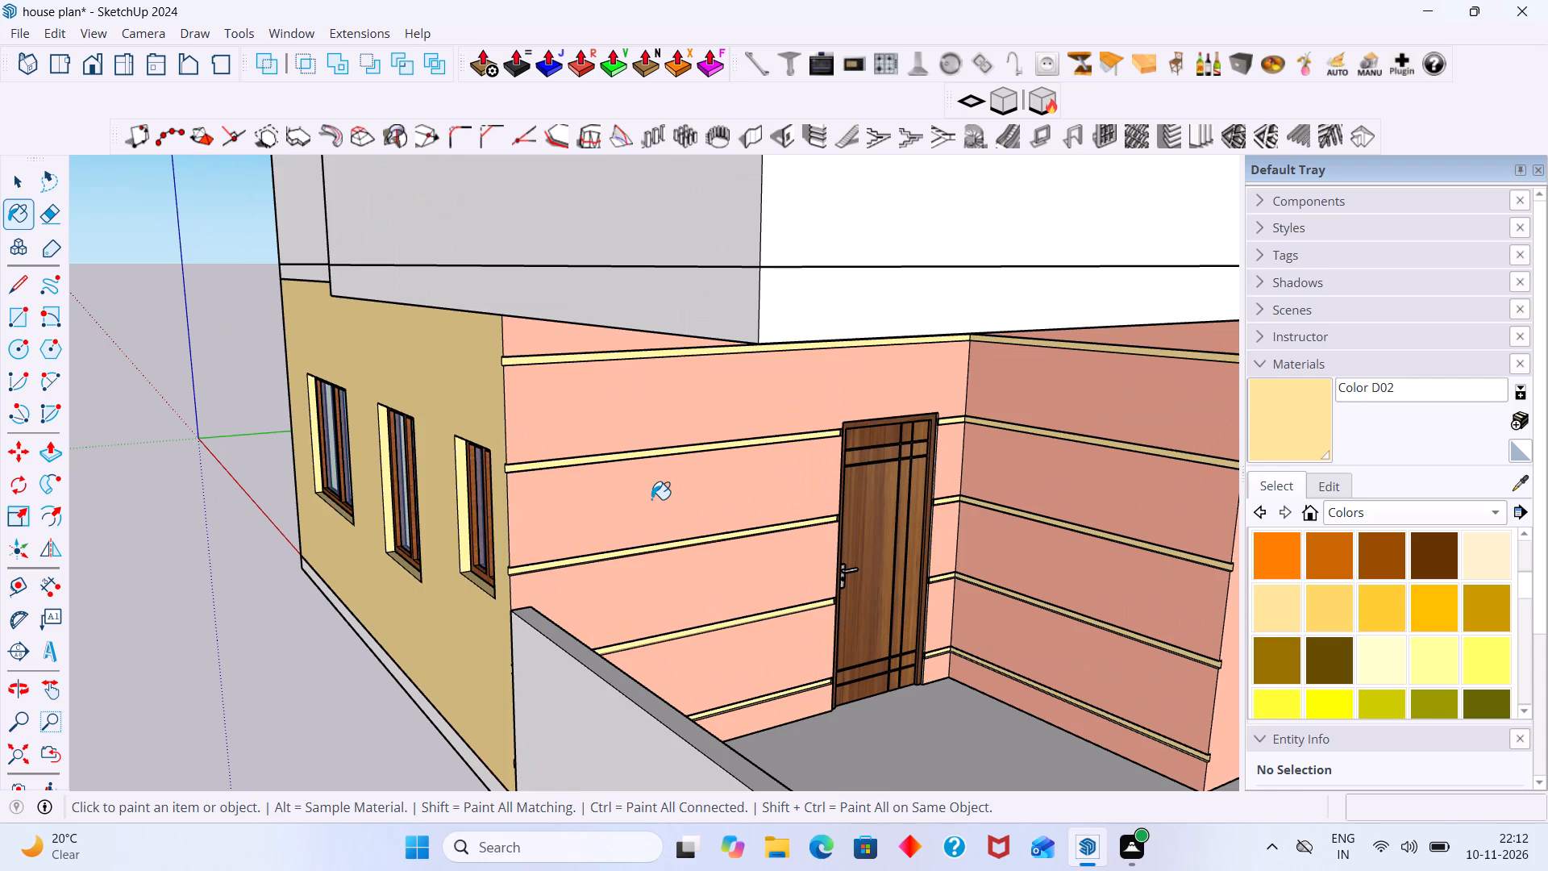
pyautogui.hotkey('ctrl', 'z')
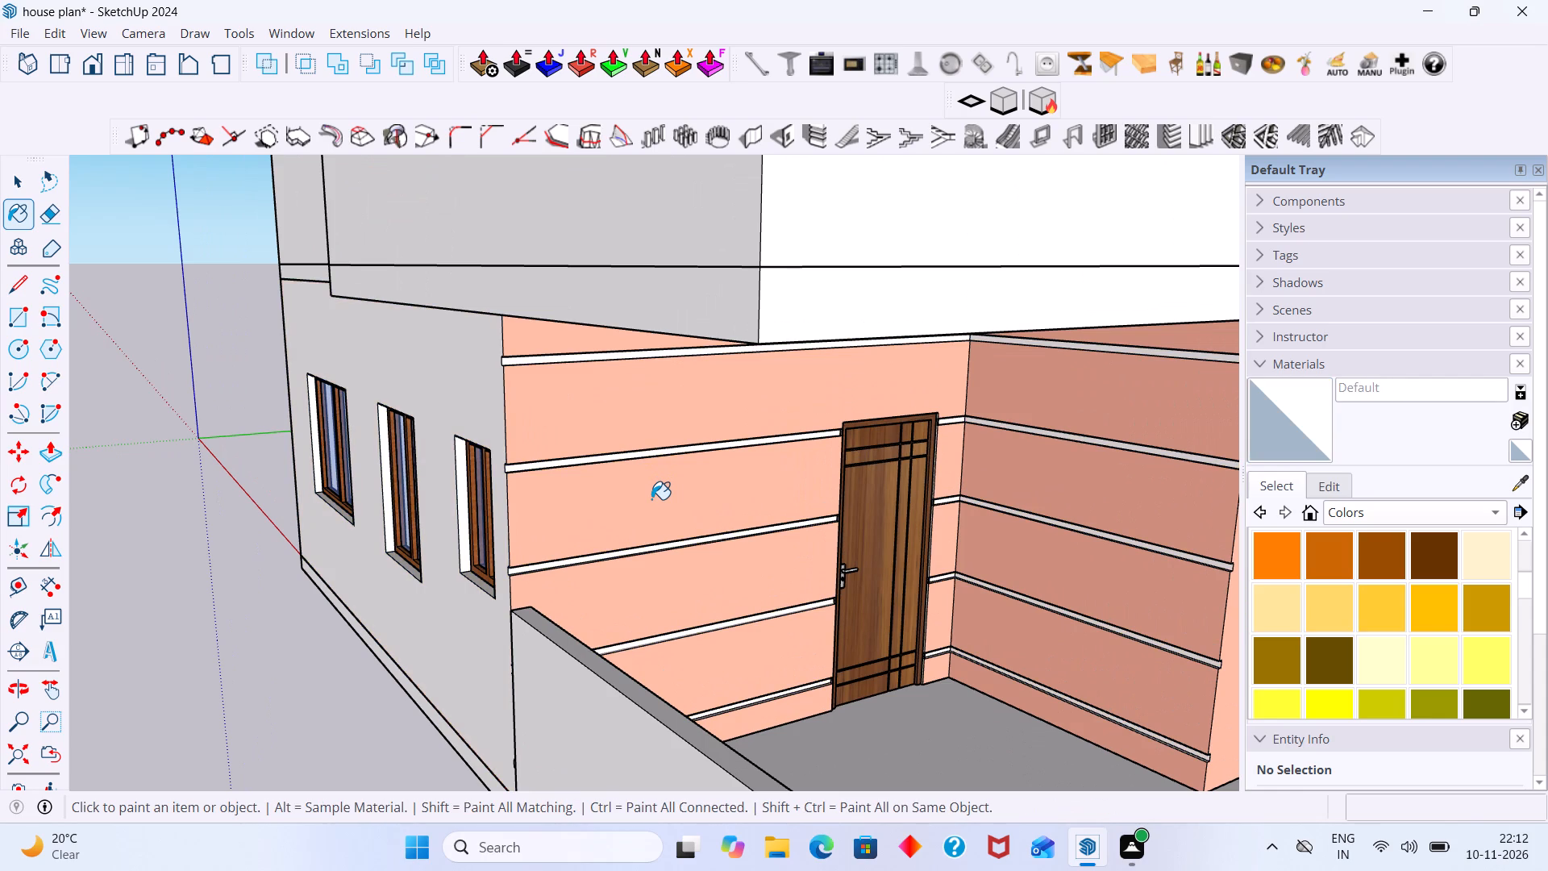
# Inside the wall group, repaint the peach bands of the door wall between the side wall and the door with Color D01.
pyautogui.click(1483, 552)
pyautogui.scroll(2, 884, 520)
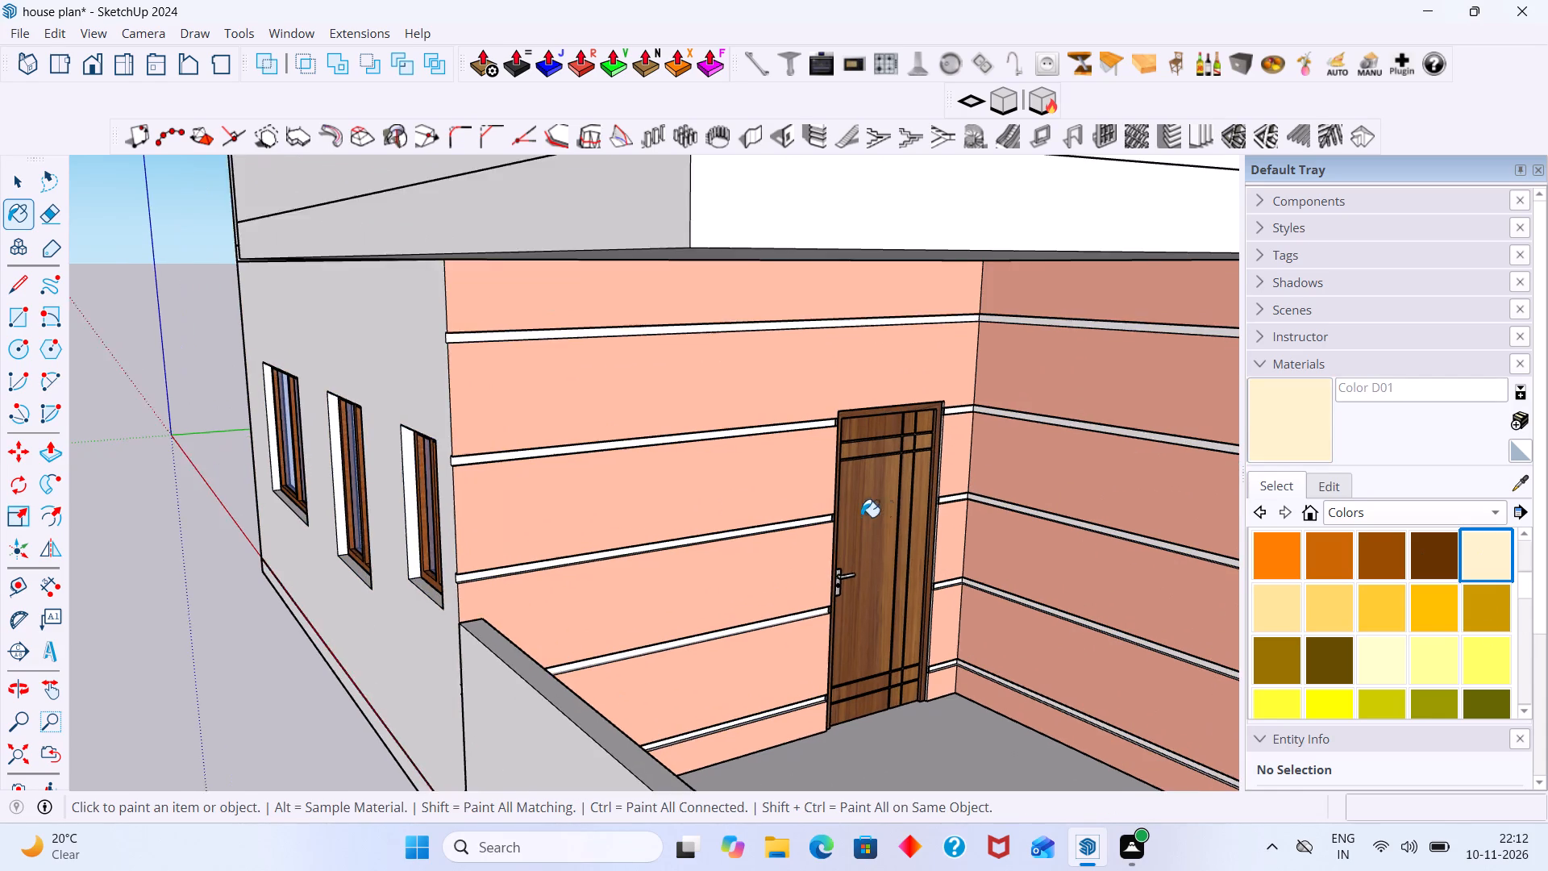
pyautogui.press('space')
pyautogui.click(671, 496)
pyautogui.doubleClick(670, 496)
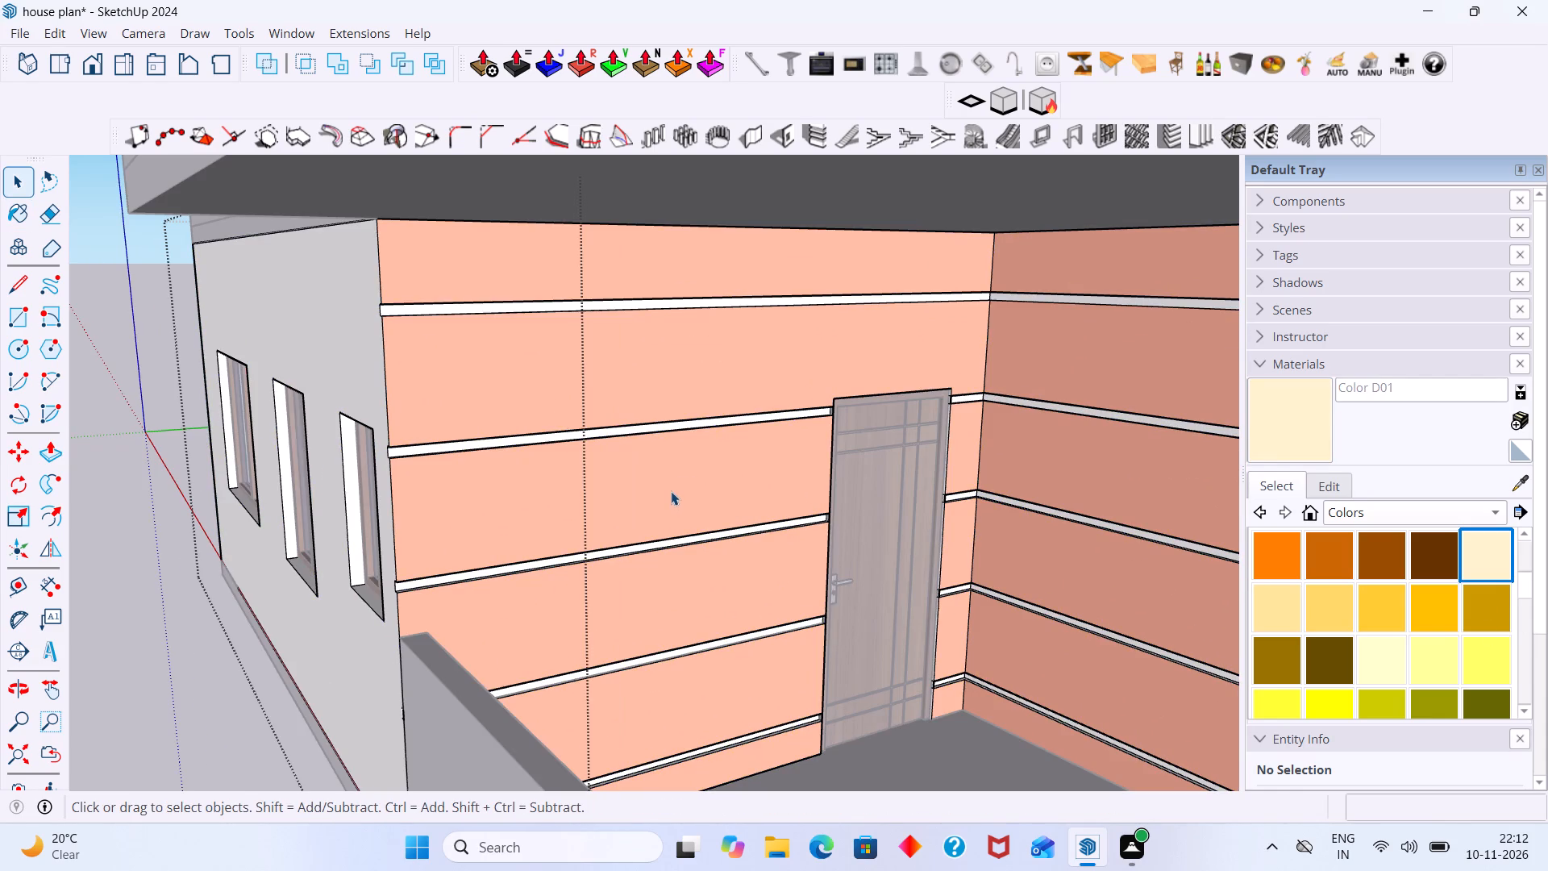
pyautogui.click(682, 495)
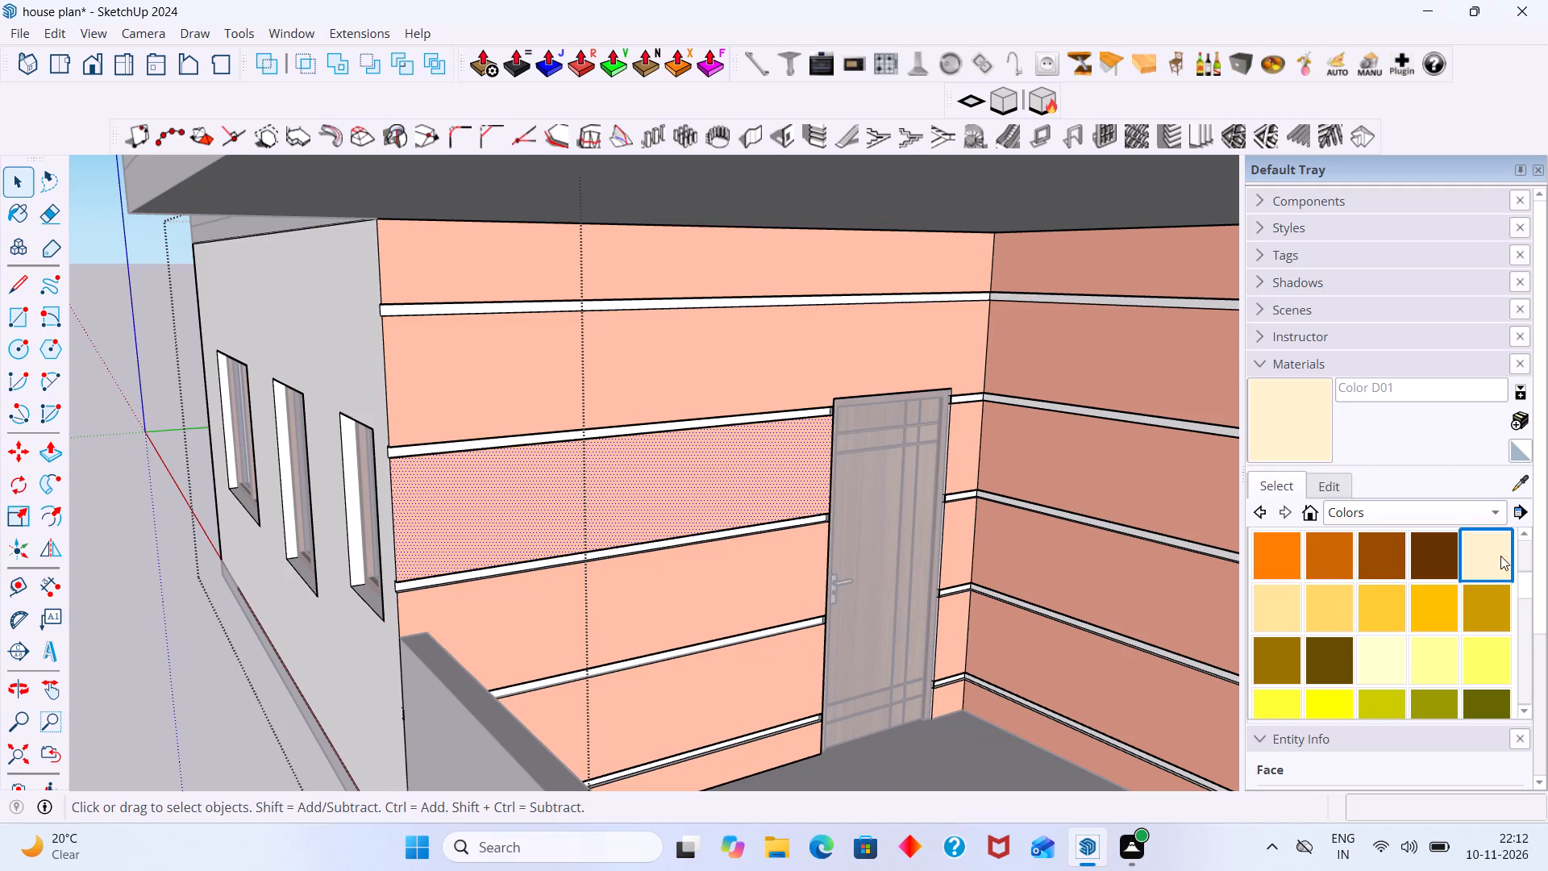
pyautogui.click(1500, 556)
pyautogui.click(716, 476)
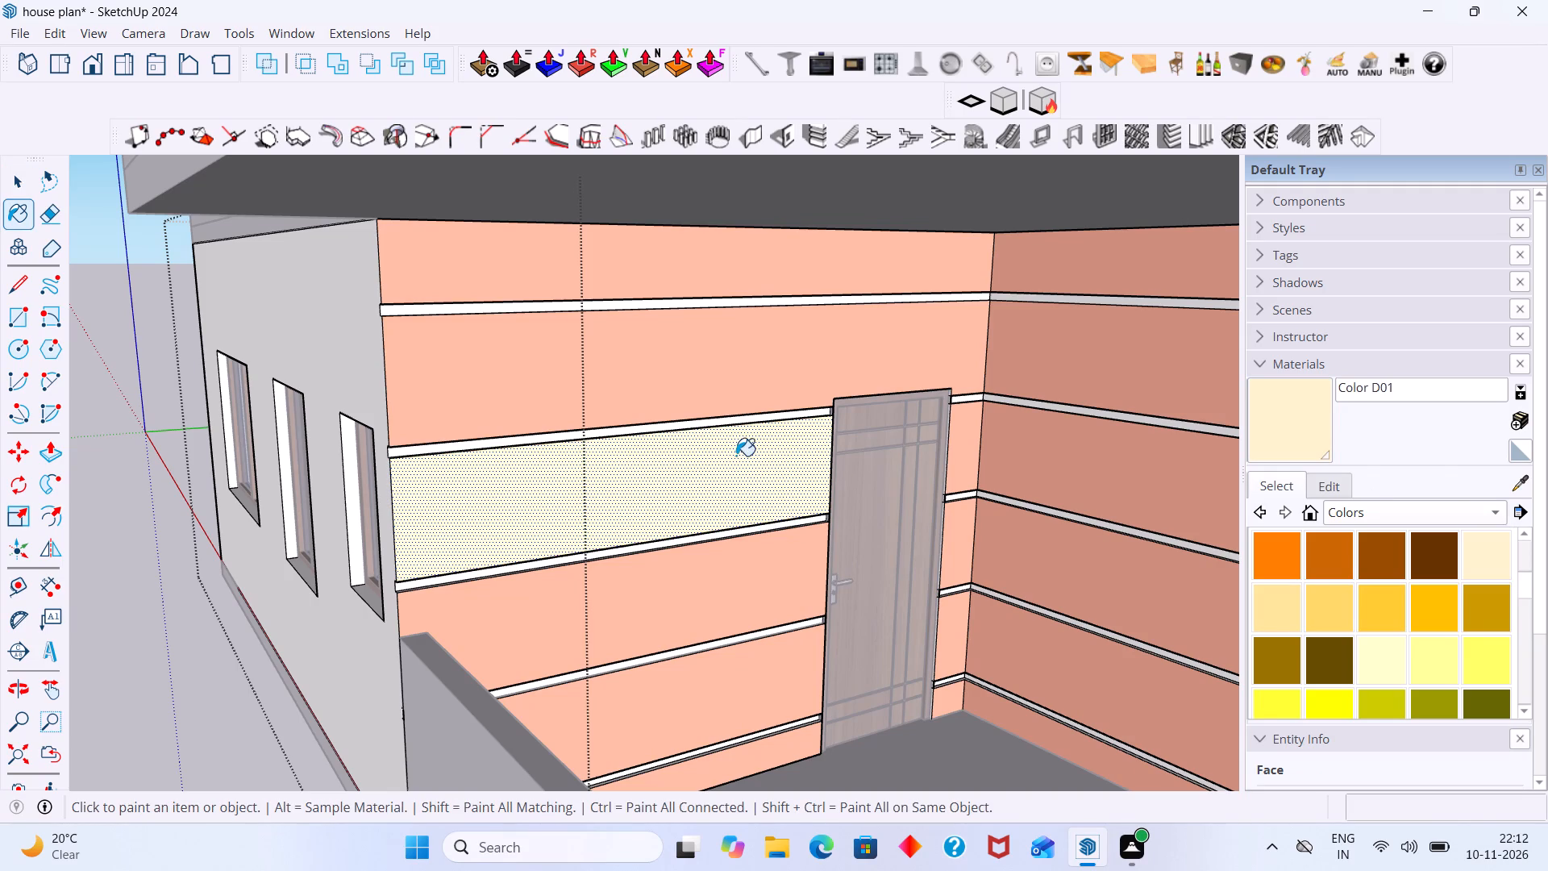
pyautogui.click(723, 382)
pyautogui.click(734, 263)
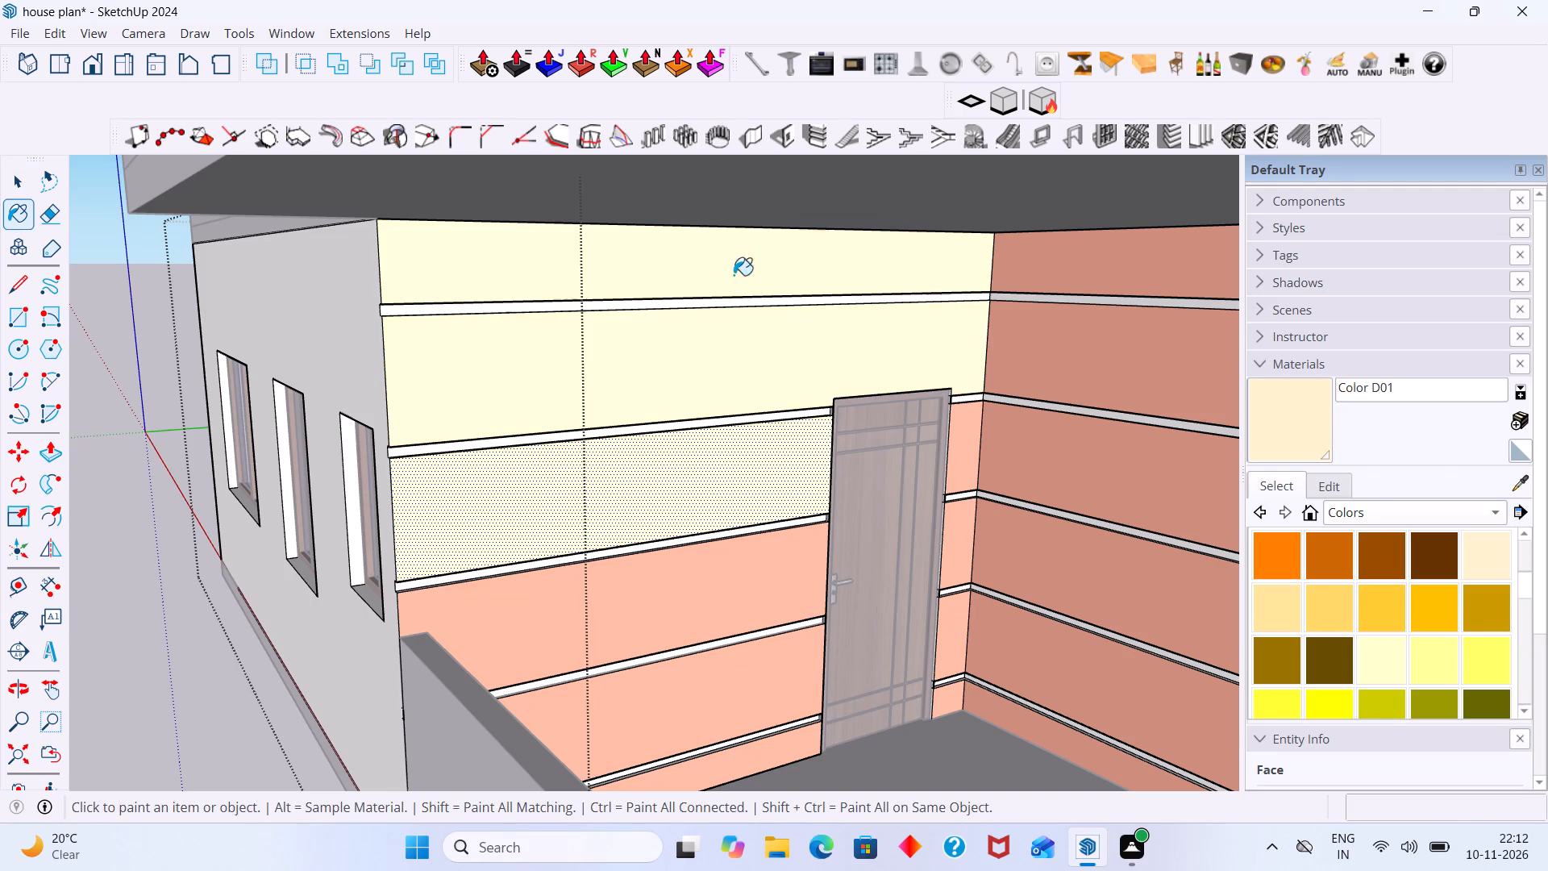
pyautogui.click(748, 582)
pyautogui.click(735, 688)
pyautogui.scroll(2, 748, 763)
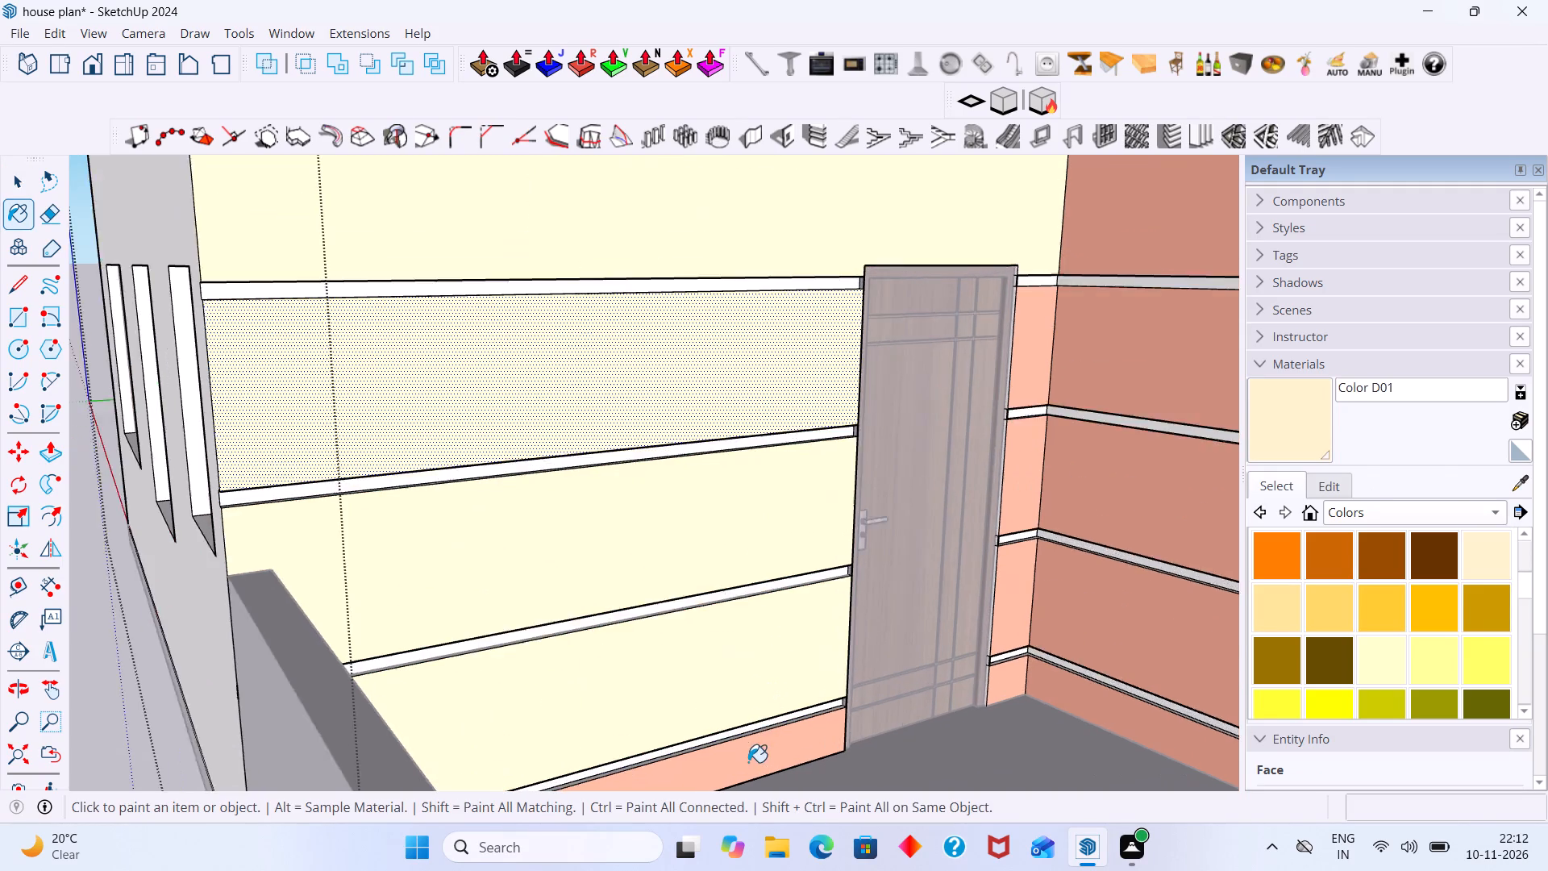
pyautogui.scroll(3, 748, 762)
pyautogui.click(755, 754)
pyautogui.scroll(-2, 1137, 561)
# Repaint the narrow bands beside the door, the adjoining porch wall bands and the front window wall with Color D01, and leave the group.
pyautogui.click(1142, 582)
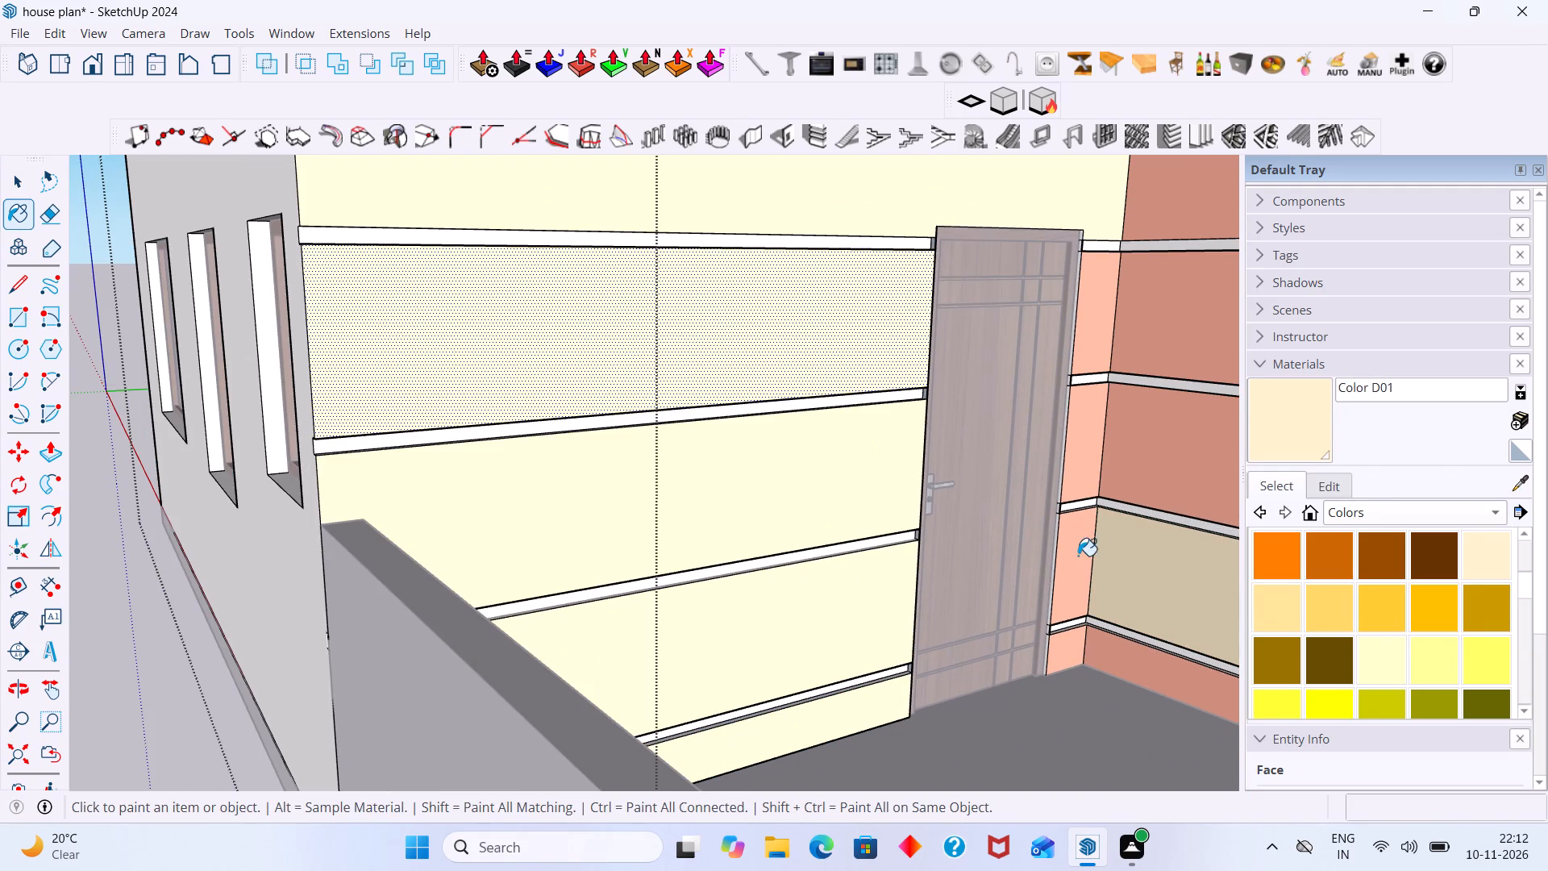
pyautogui.click(1077, 554)
pyautogui.click(1072, 474)
pyautogui.click(1176, 484)
pyautogui.click(1131, 326)
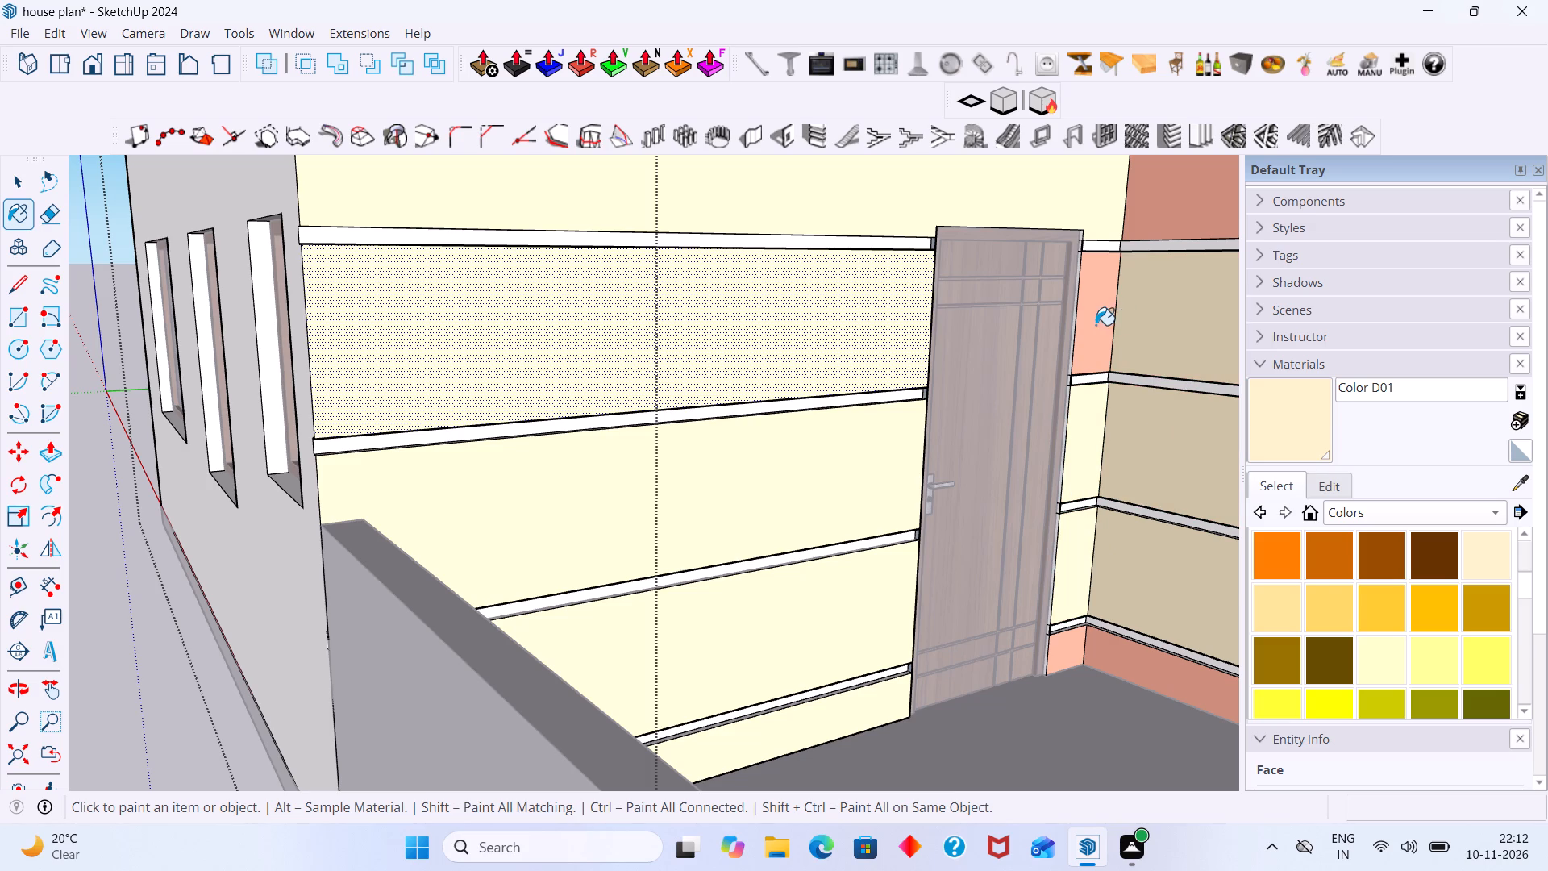
pyautogui.click(1096, 325)
pyautogui.scroll(-3, 1098, 322)
pyautogui.scroll(6, 1129, 623)
pyautogui.click(1136, 576)
pyautogui.click(1042, 569)
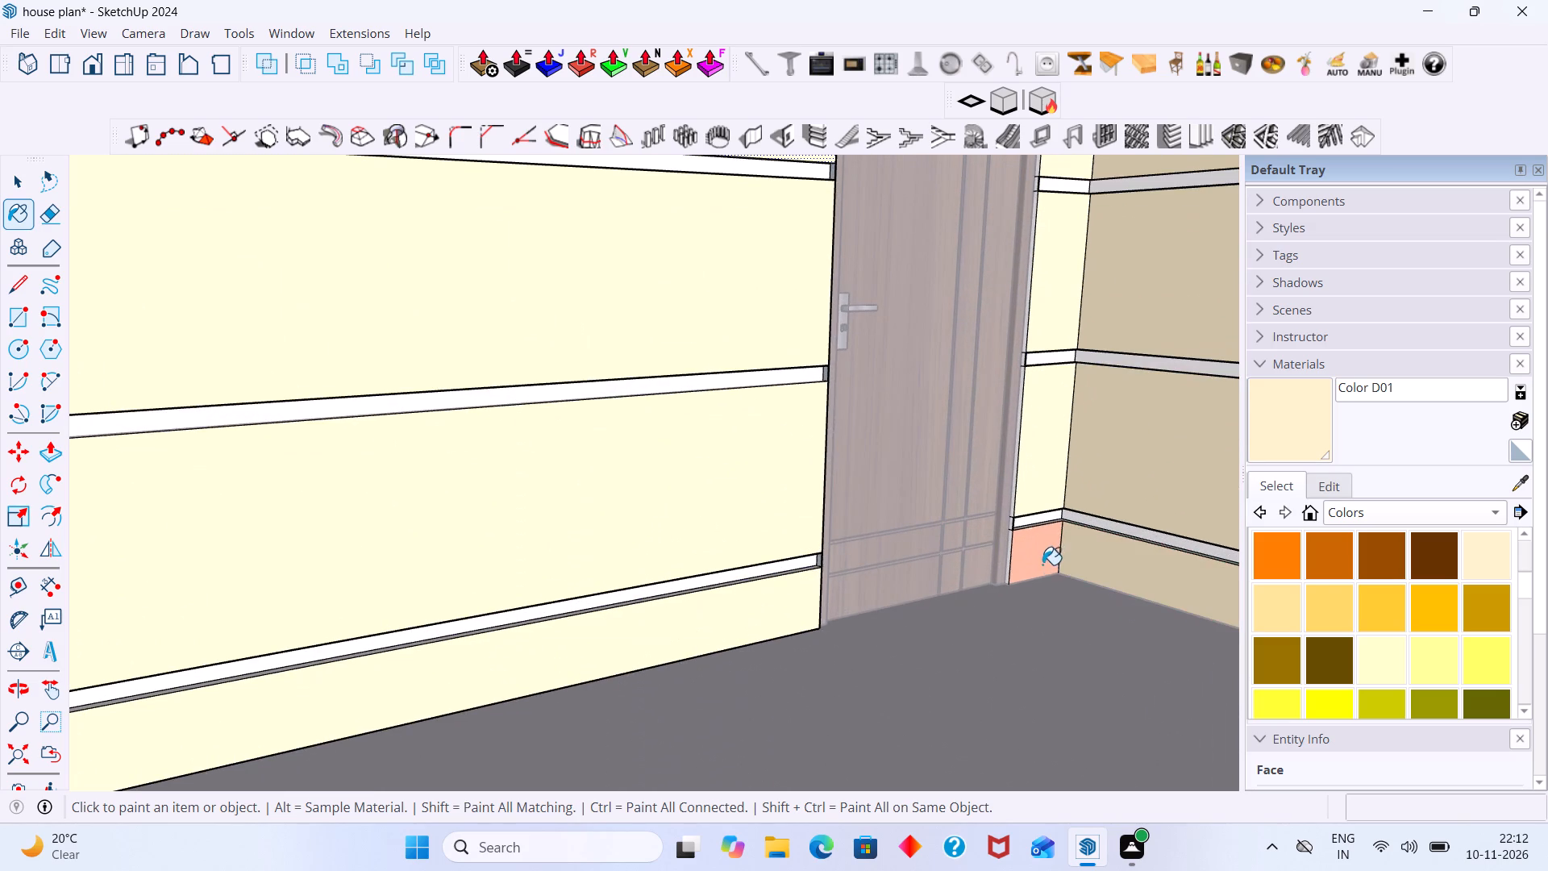
pyautogui.scroll(-5, 1042, 556)
pyautogui.moveTo(1029, 578); pyautogui.dragTo(725, 761, button='middle')
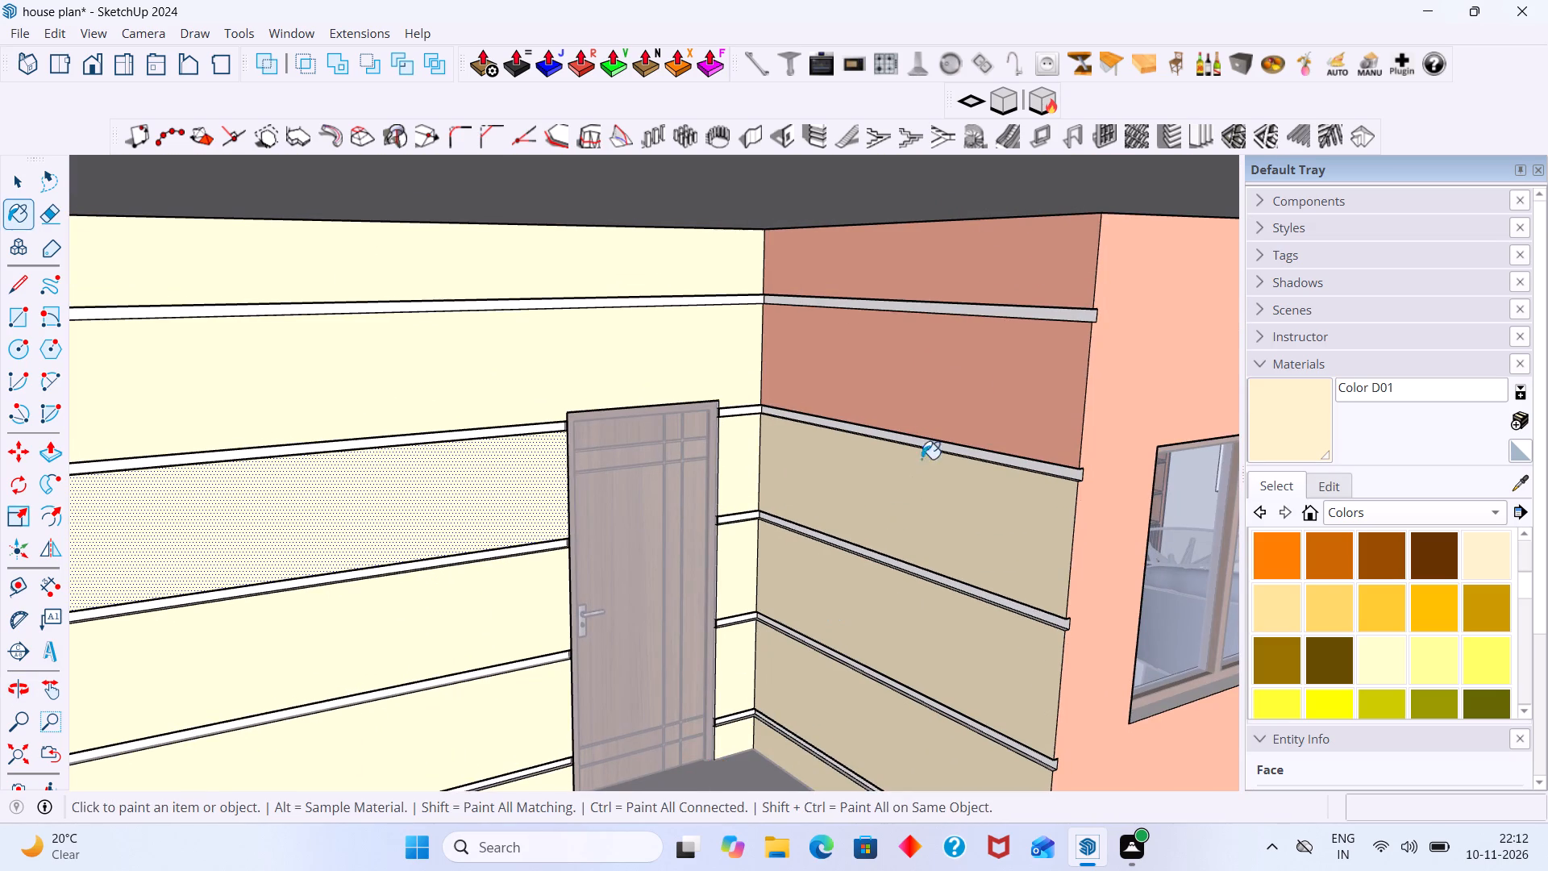
pyautogui.click(976, 373)
pyautogui.click(1000, 277)
pyautogui.click(1130, 338)
pyautogui.scroll(-5, 1095, 331)
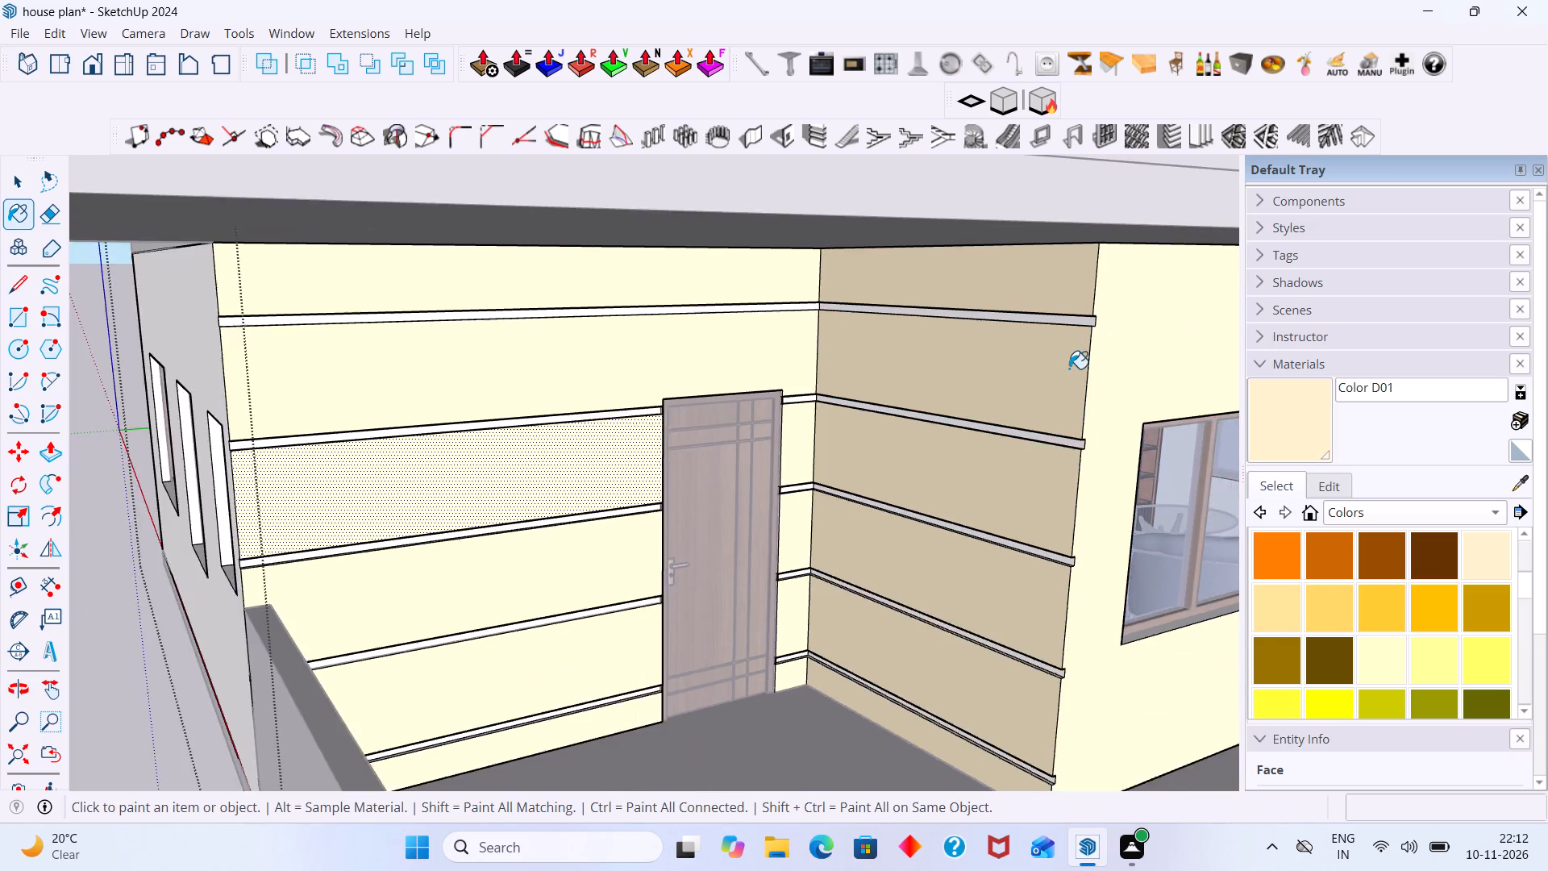
pyautogui.scroll(-2, 1069, 369)
pyautogui.press('space')
pyautogui.click(294, 605)
pyautogui.scroll(-3, 460, 530)
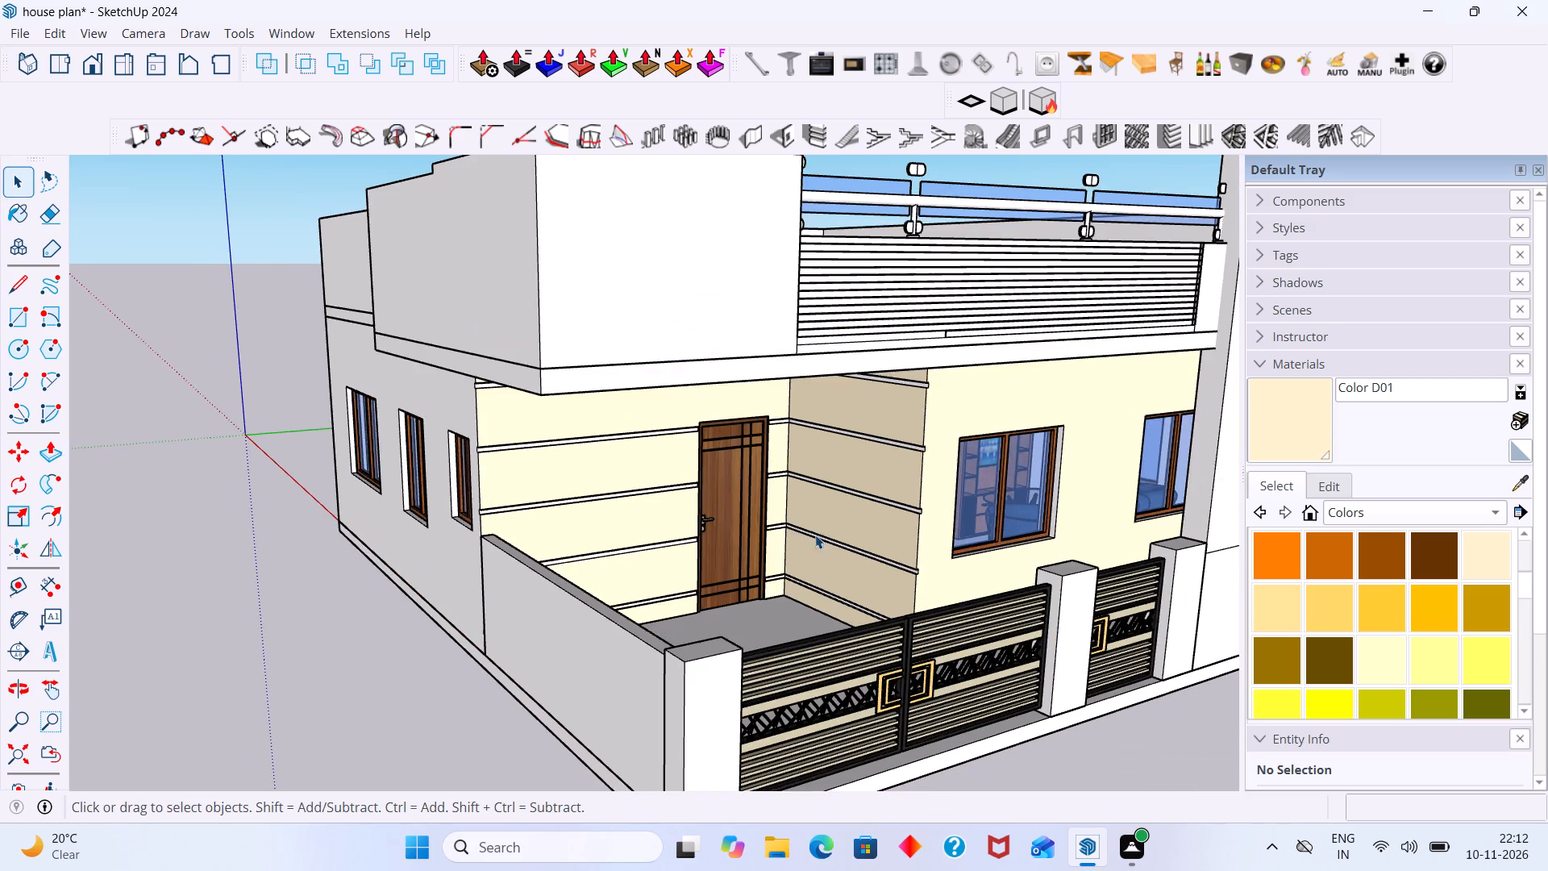
# Examine the repainted porch and window walls together with the whole front elevation from several angles.
pyautogui.moveTo(863, 518); pyautogui.dragTo(1040, 528, button='middle')
pyautogui.scroll(20, 1031, 512)
pyautogui.scroll(2, 1031, 512)
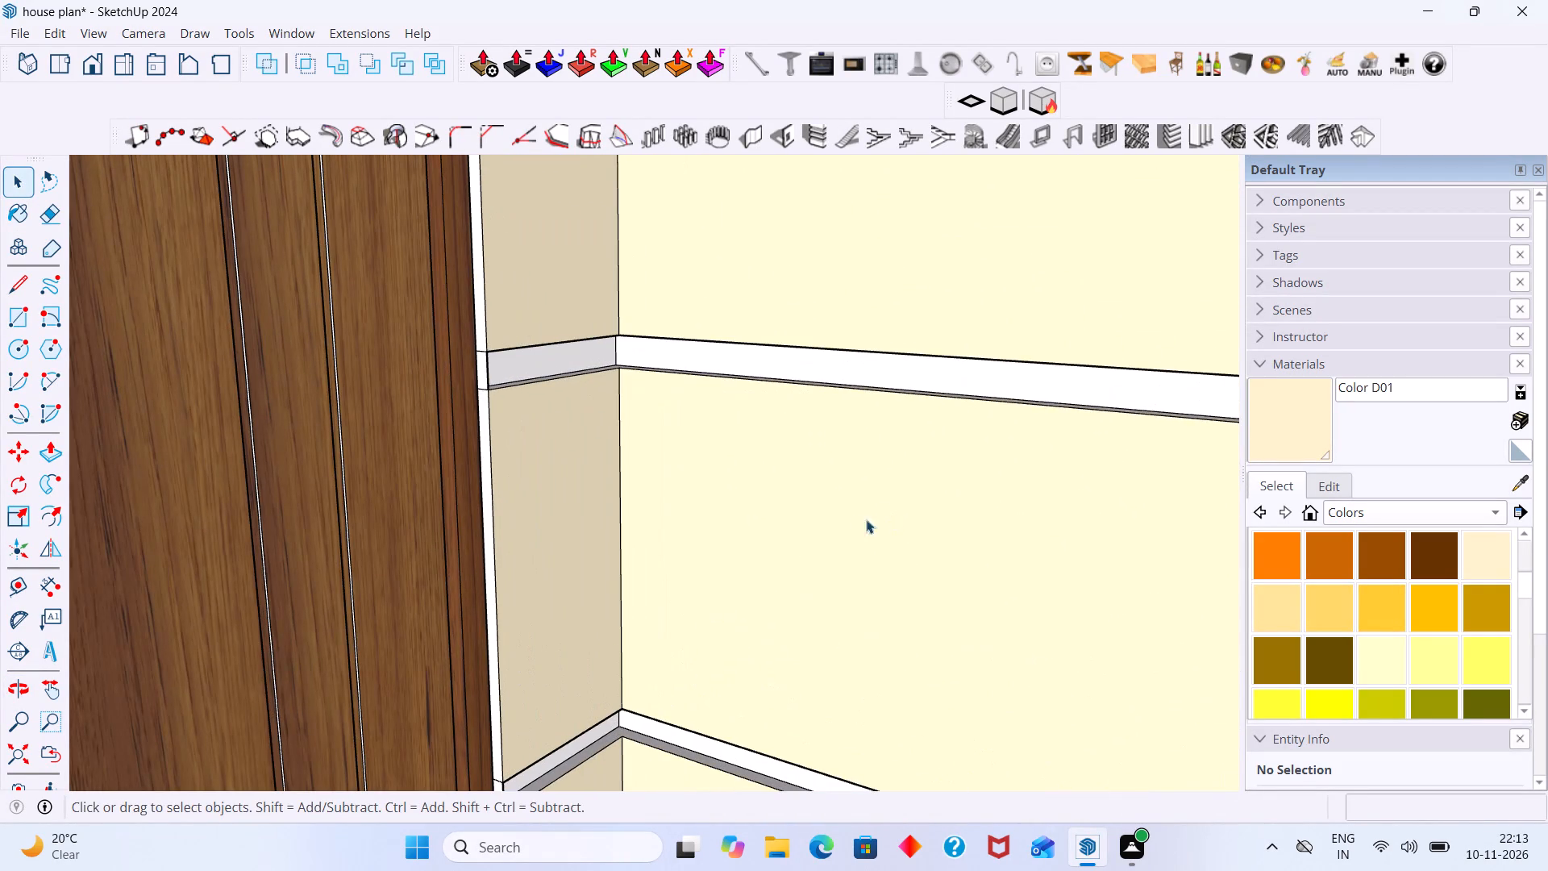
pyautogui.moveTo(847, 519); pyautogui.dragTo(843, 519, button='middle')
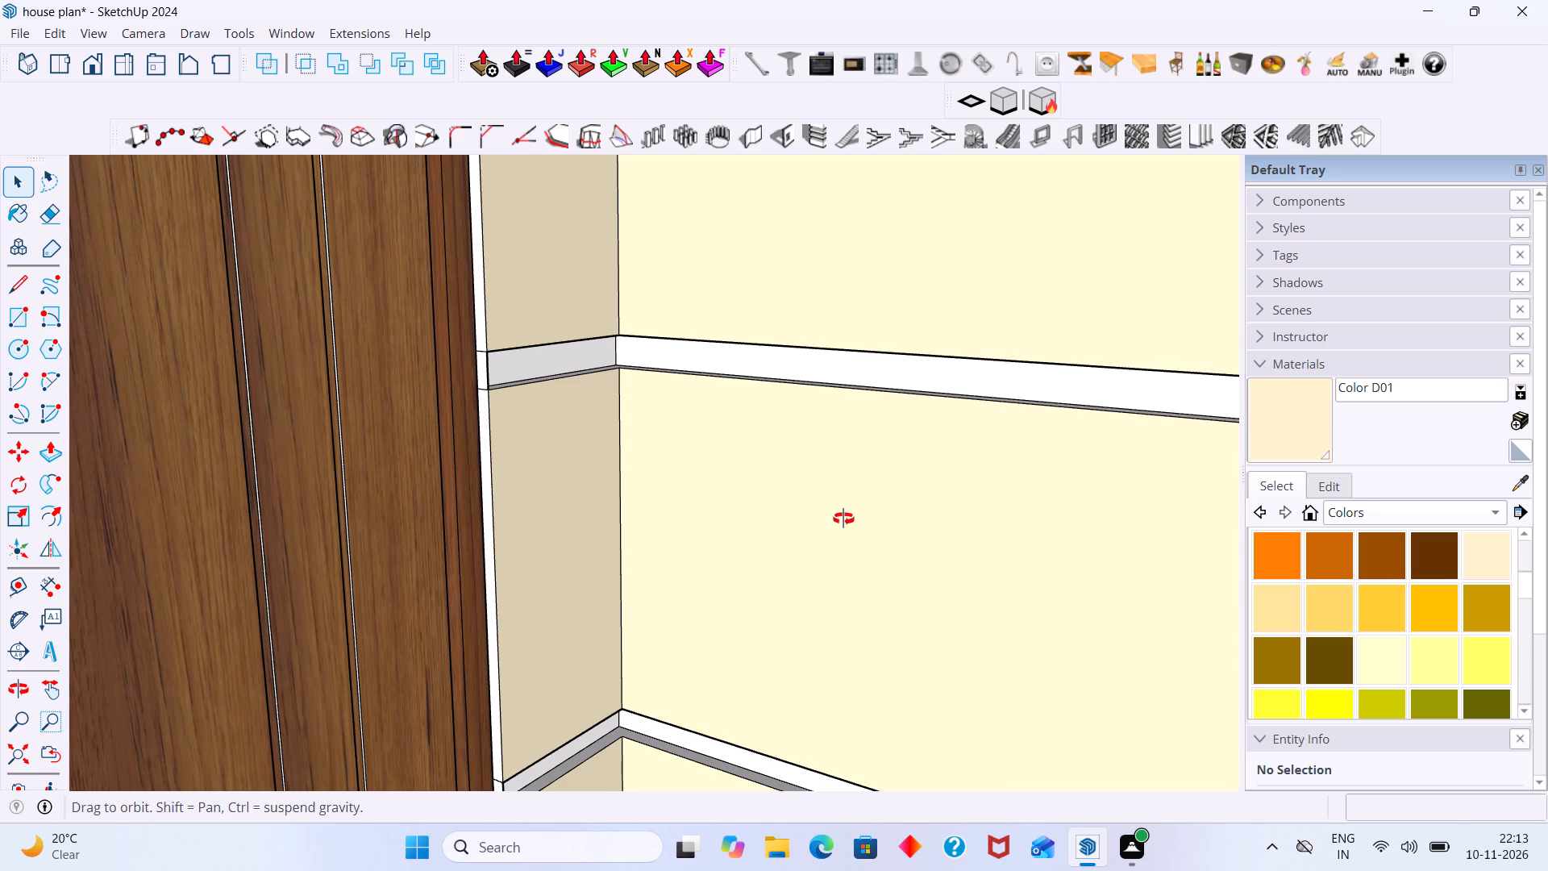
pyautogui.moveTo(843, 519); pyautogui.dragTo(664, 497, button='middle')
pyautogui.scroll(-20, 664, 496)
pyautogui.scroll(-8, 664, 496)
pyautogui.moveTo(676, 515); pyautogui.dragTo(667, 535, button='middle')
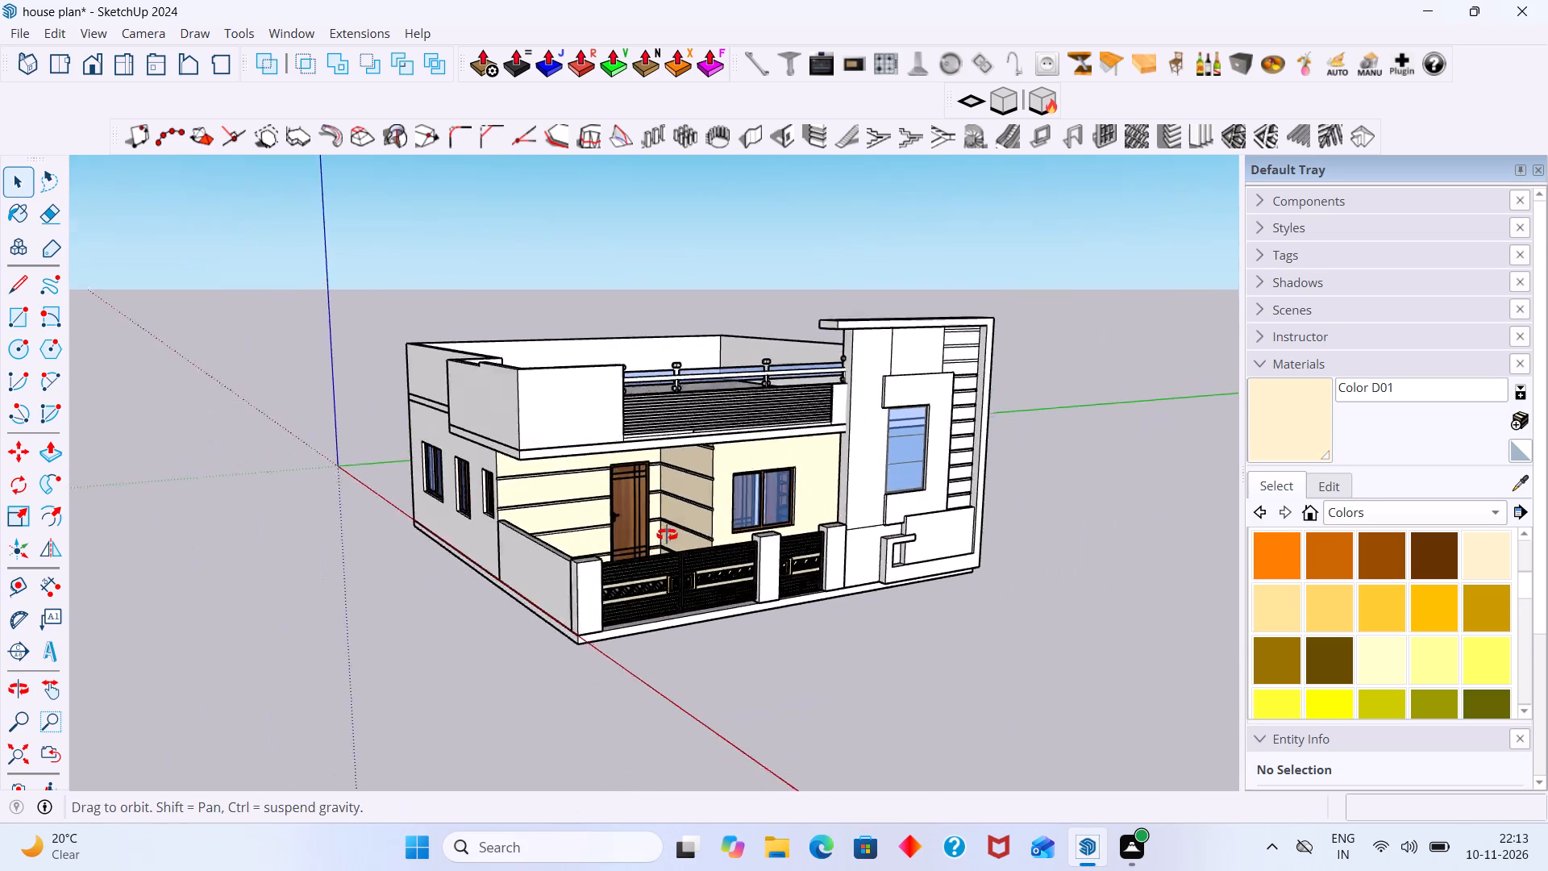
pyautogui.moveTo(667, 535); pyautogui.dragTo(671, 590, button='middle')
pyautogui.scroll(14, 752, 566)
pyautogui.scroll(-6, 722, 592)
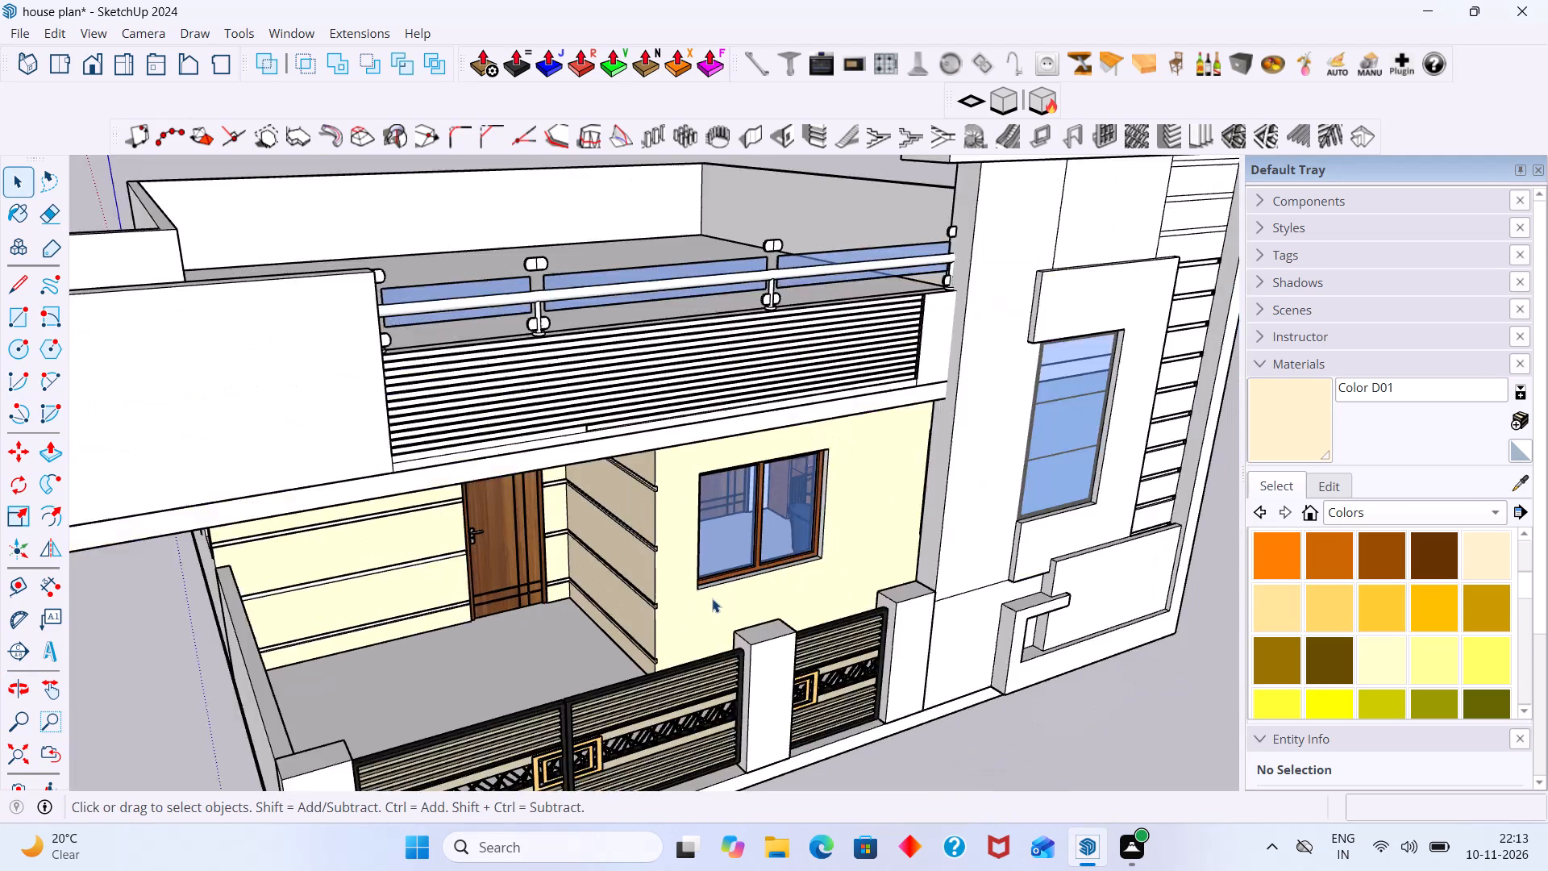
pyautogui.scroll(-4, 712, 598)
pyautogui.moveTo(767, 598); pyautogui.dragTo(716, 586, button='middle')
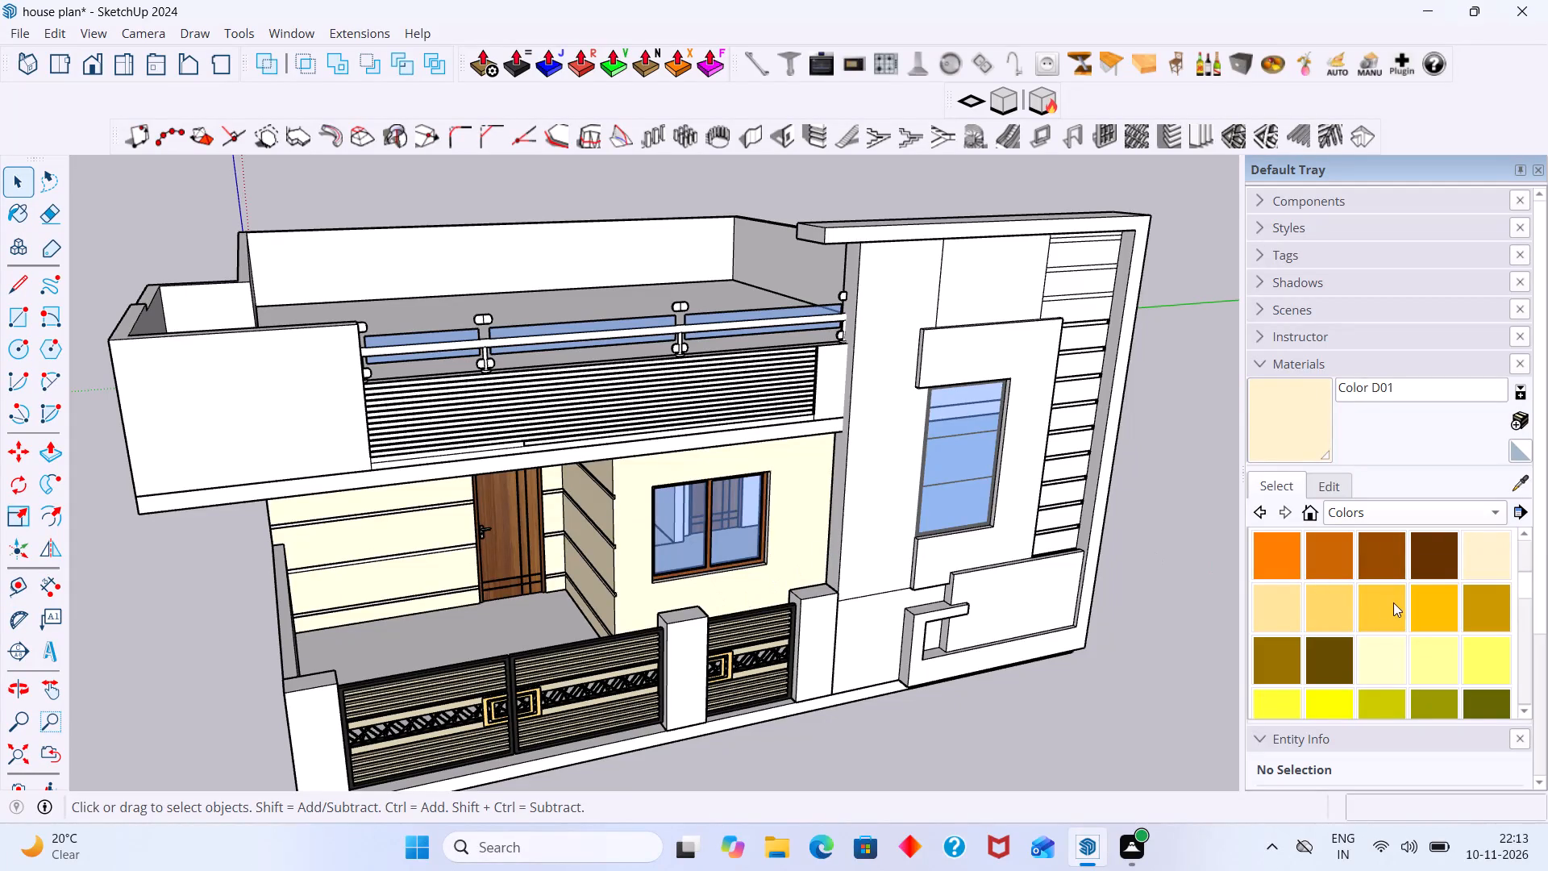
pyautogui.scroll(3, 888, 482)
pyautogui.moveTo(856, 494); pyautogui.dragTo(1092, 467, button='middle')
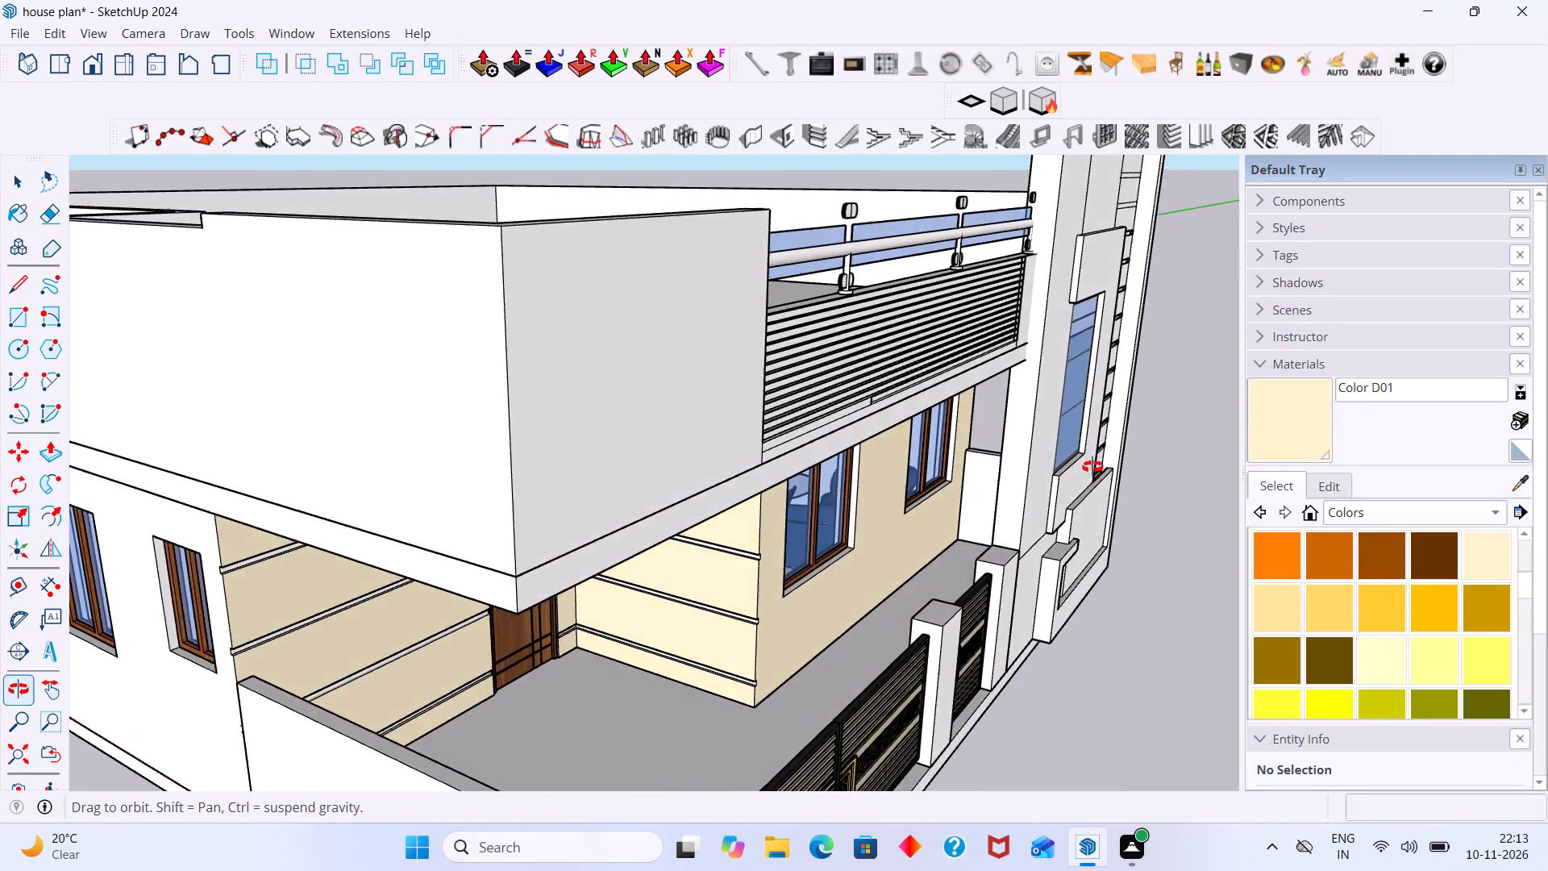
pyautogui.moveTo(1092, 467); pyautogui.dragTo(913, 421, button='middle')
pyautogui.moveTo(940, 440); pyautogui.dragTo(1167, 494, button='middle')
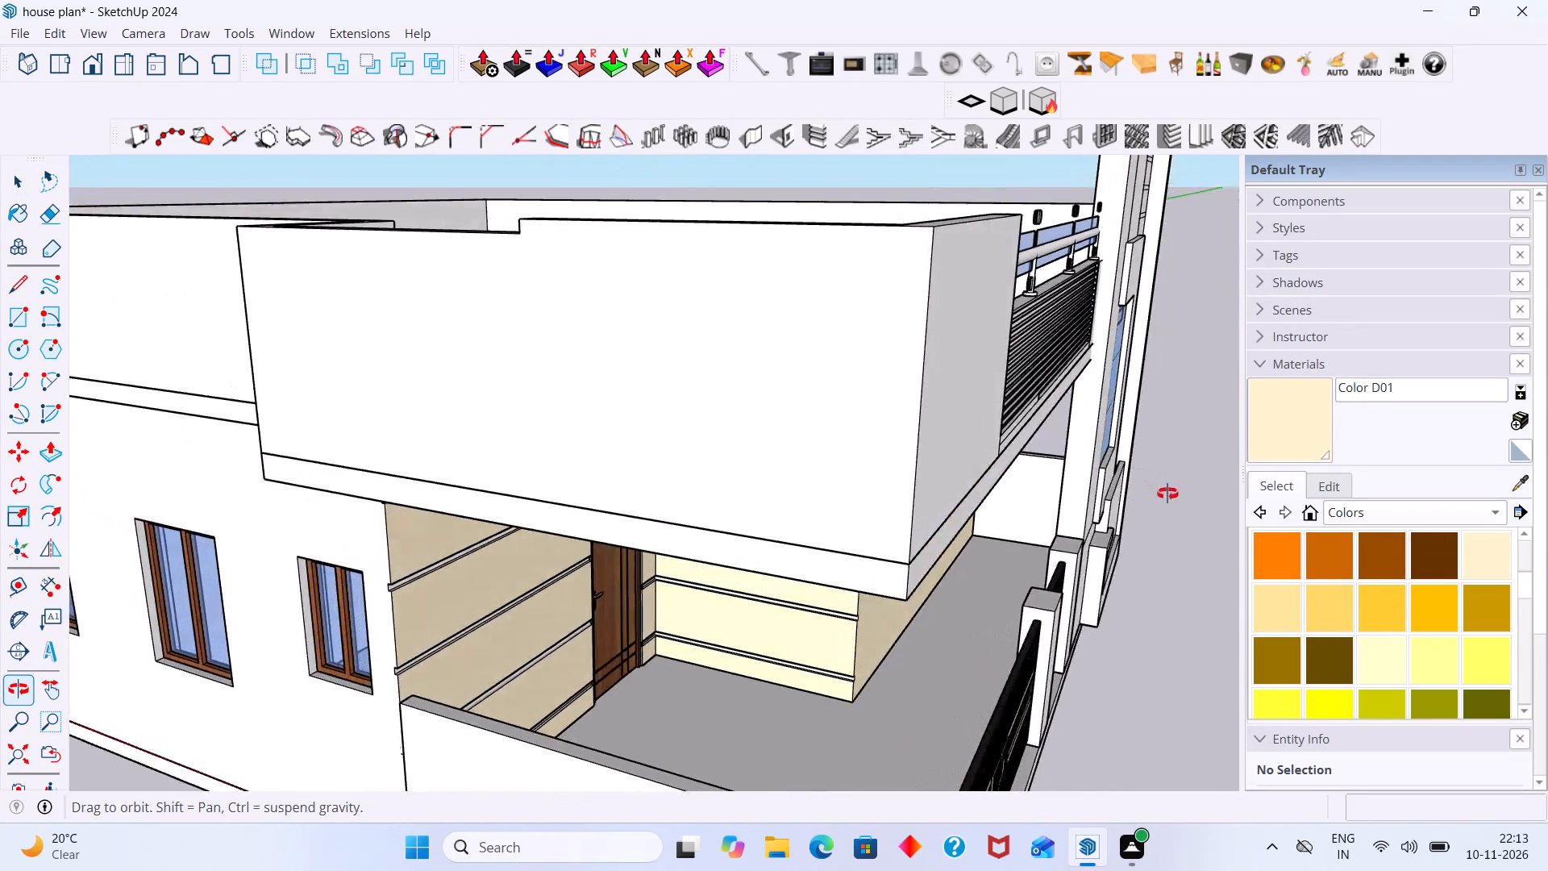
pyautogui.moveTo(1167, 494); pyautogui.dragTo(988, 445, button='middle')
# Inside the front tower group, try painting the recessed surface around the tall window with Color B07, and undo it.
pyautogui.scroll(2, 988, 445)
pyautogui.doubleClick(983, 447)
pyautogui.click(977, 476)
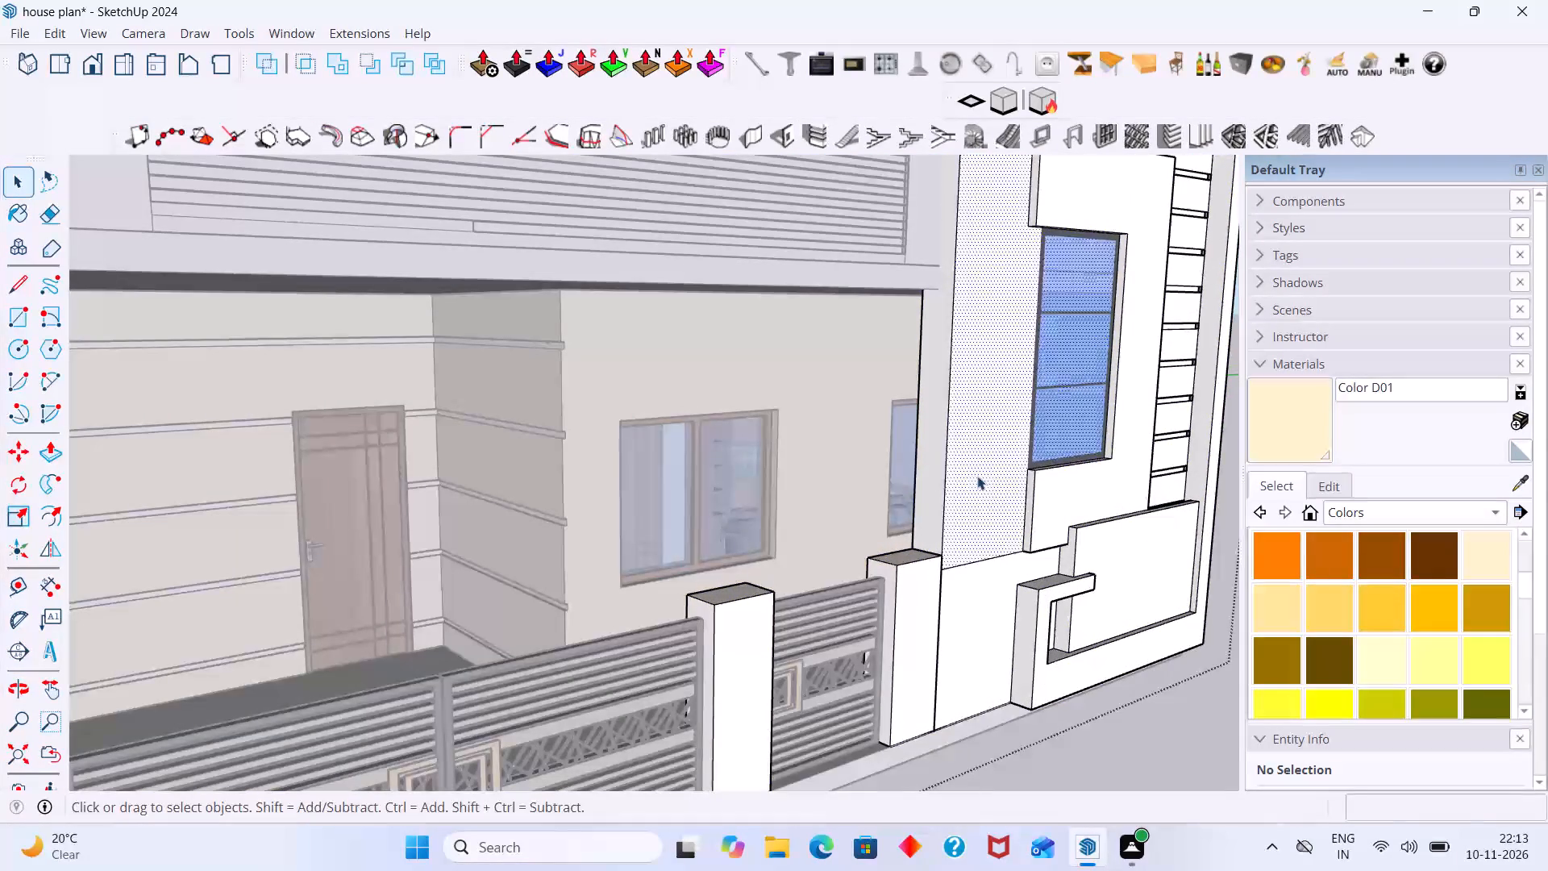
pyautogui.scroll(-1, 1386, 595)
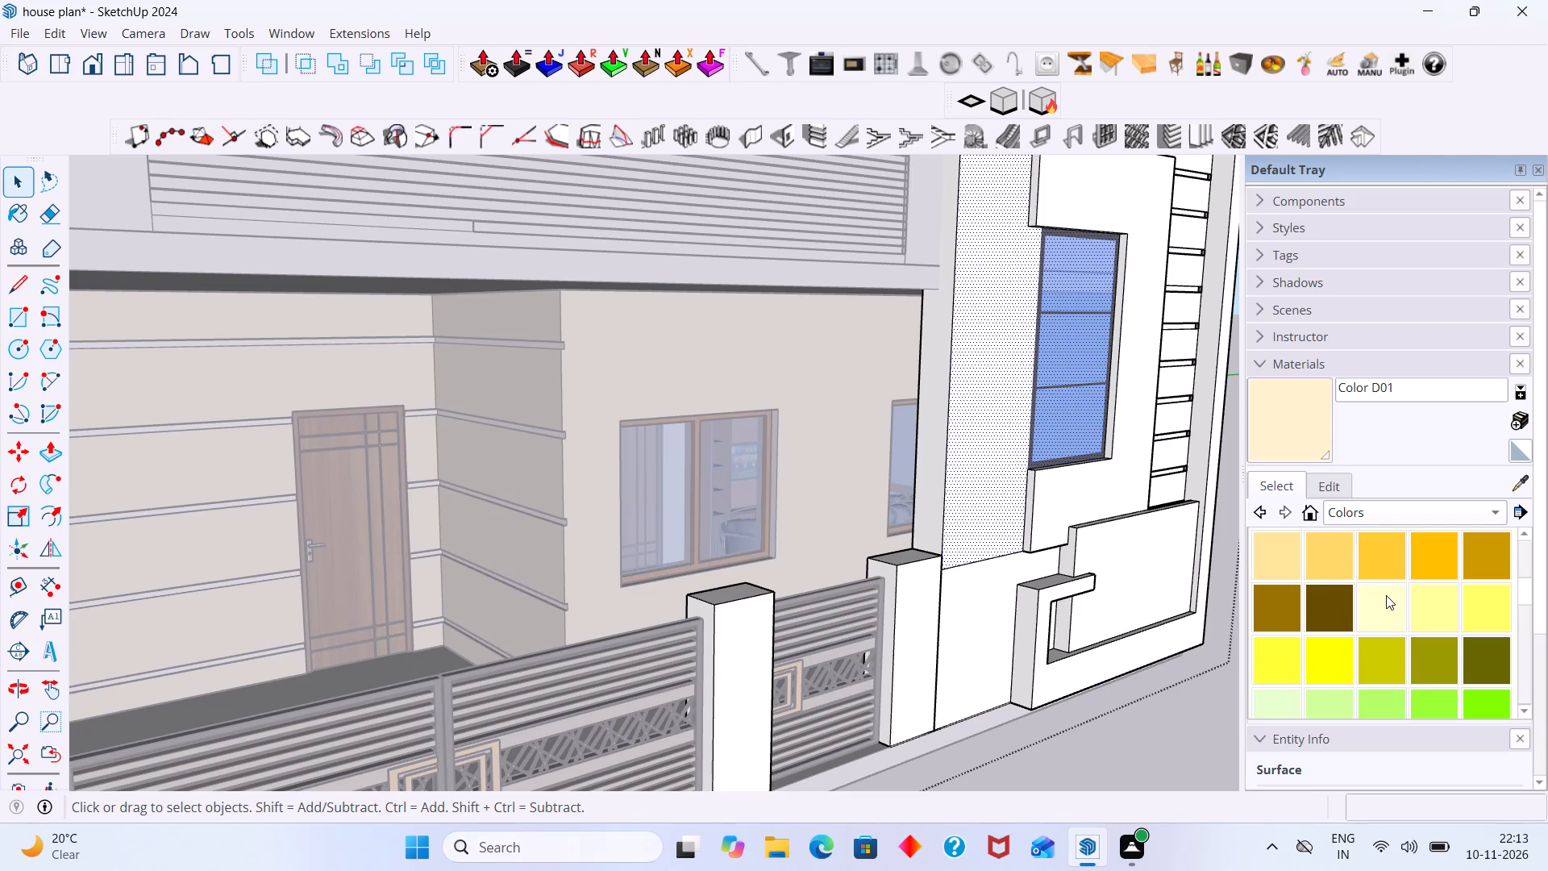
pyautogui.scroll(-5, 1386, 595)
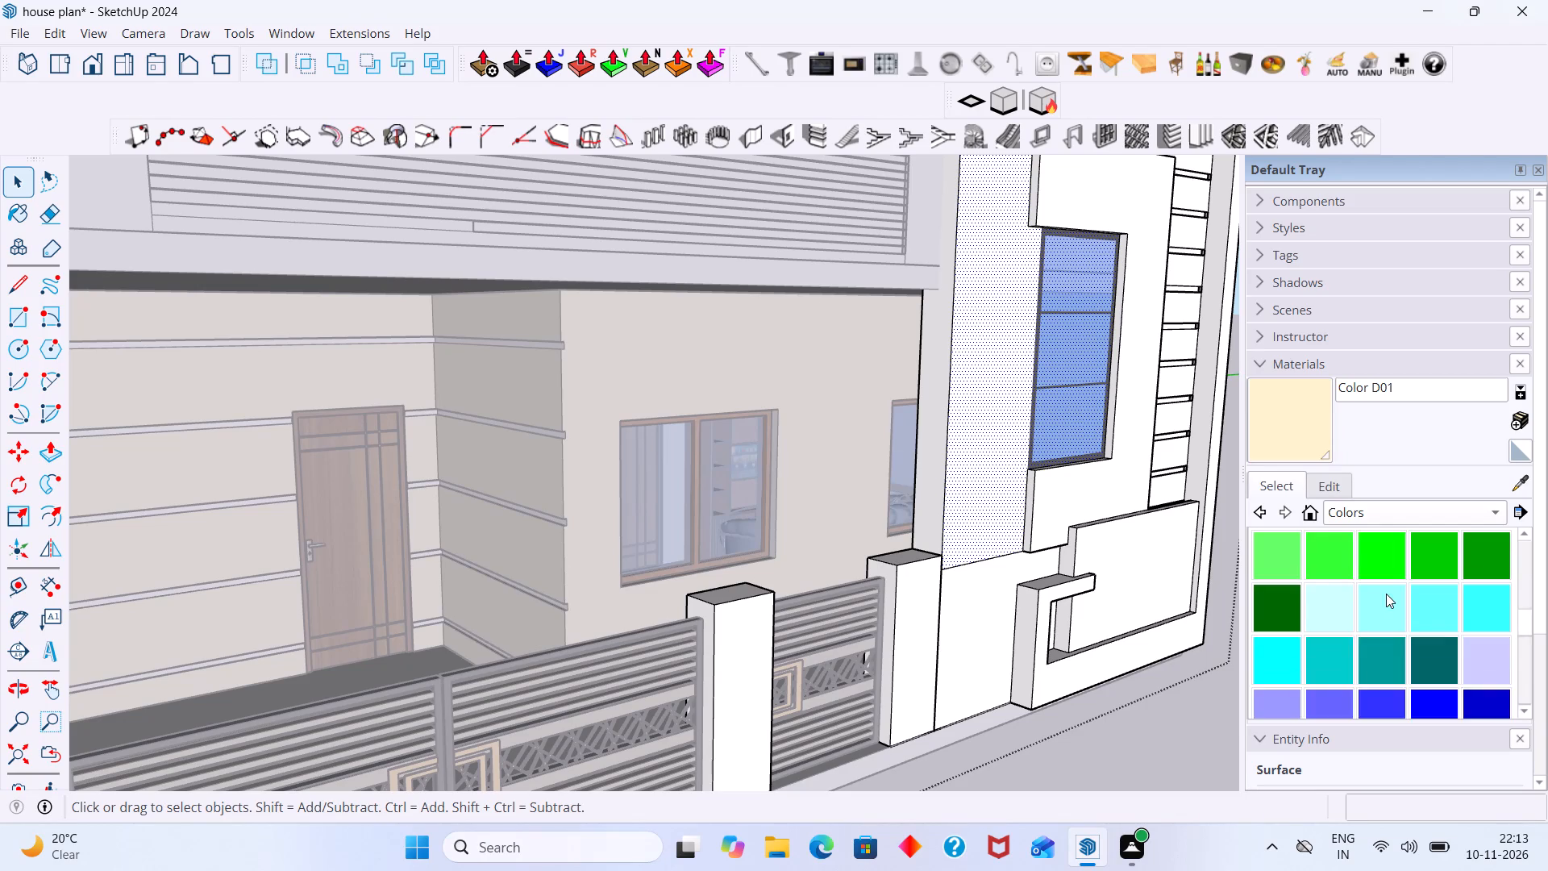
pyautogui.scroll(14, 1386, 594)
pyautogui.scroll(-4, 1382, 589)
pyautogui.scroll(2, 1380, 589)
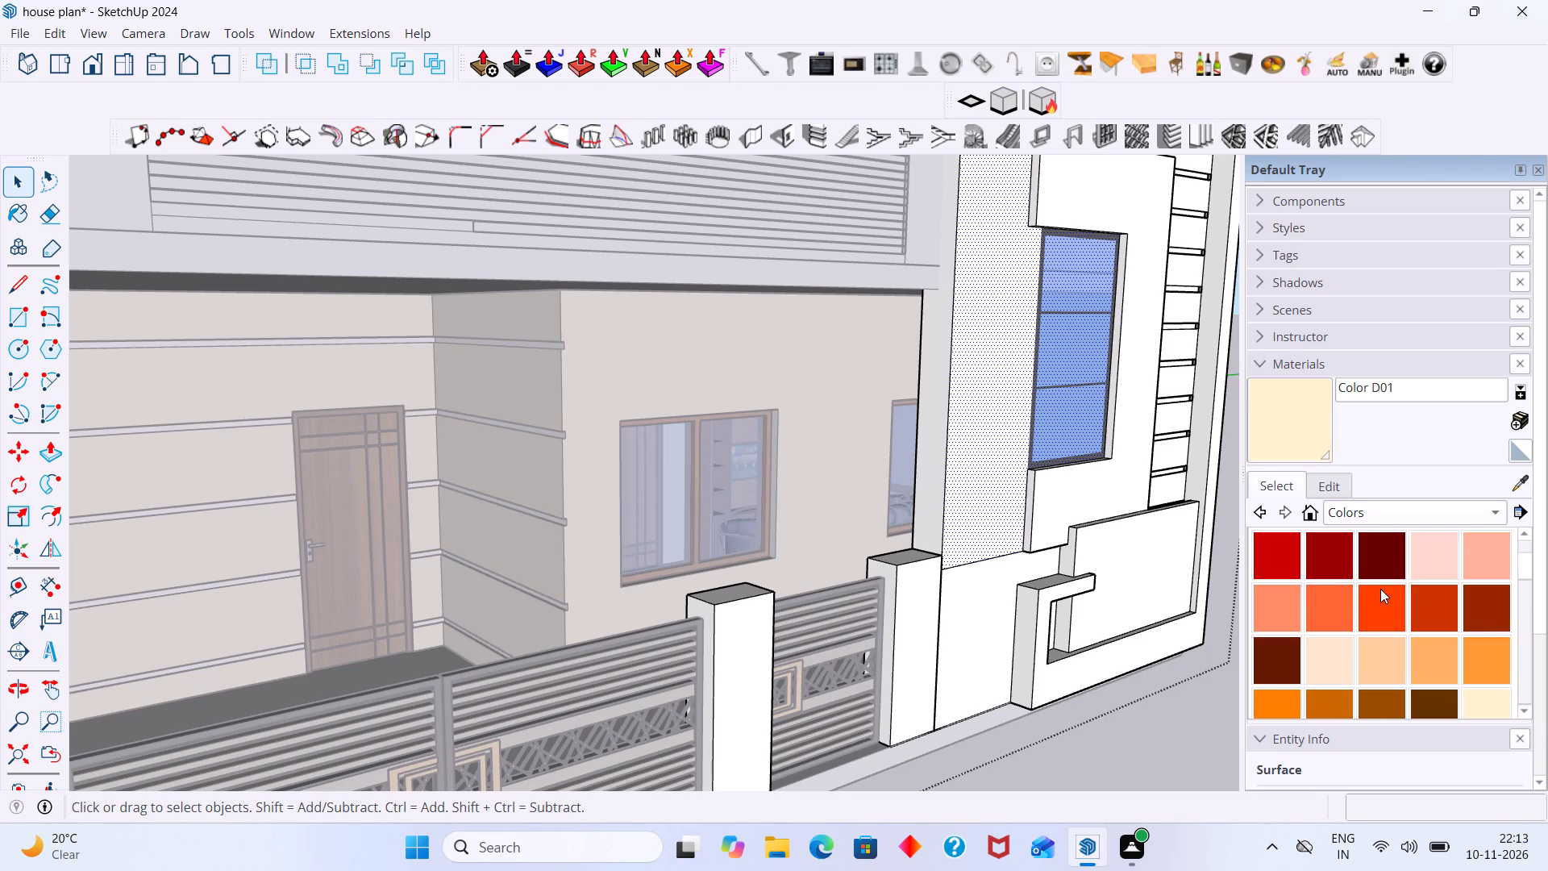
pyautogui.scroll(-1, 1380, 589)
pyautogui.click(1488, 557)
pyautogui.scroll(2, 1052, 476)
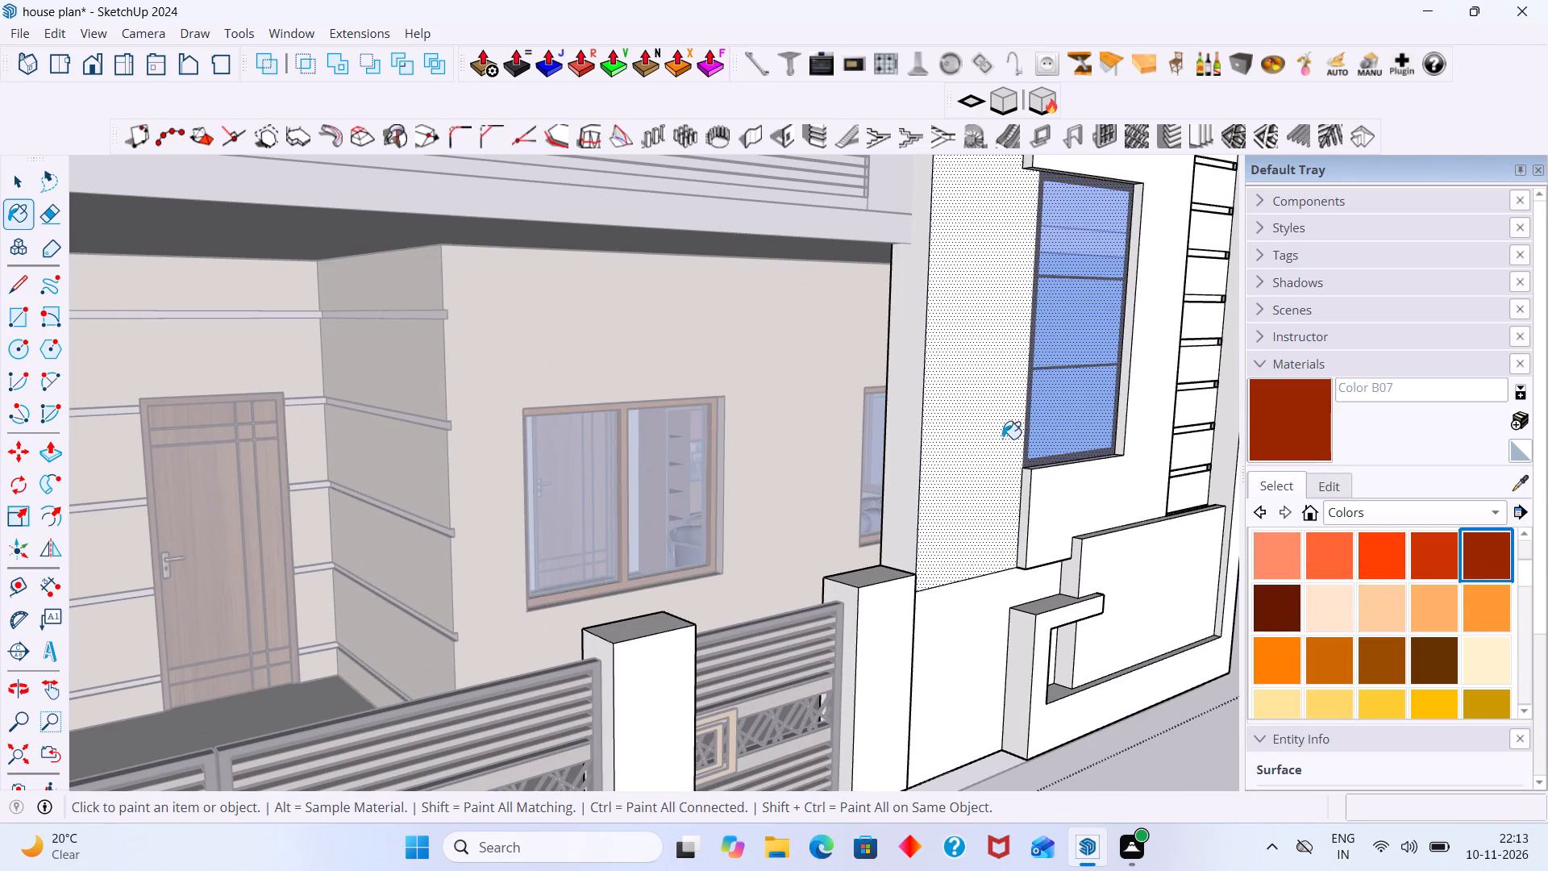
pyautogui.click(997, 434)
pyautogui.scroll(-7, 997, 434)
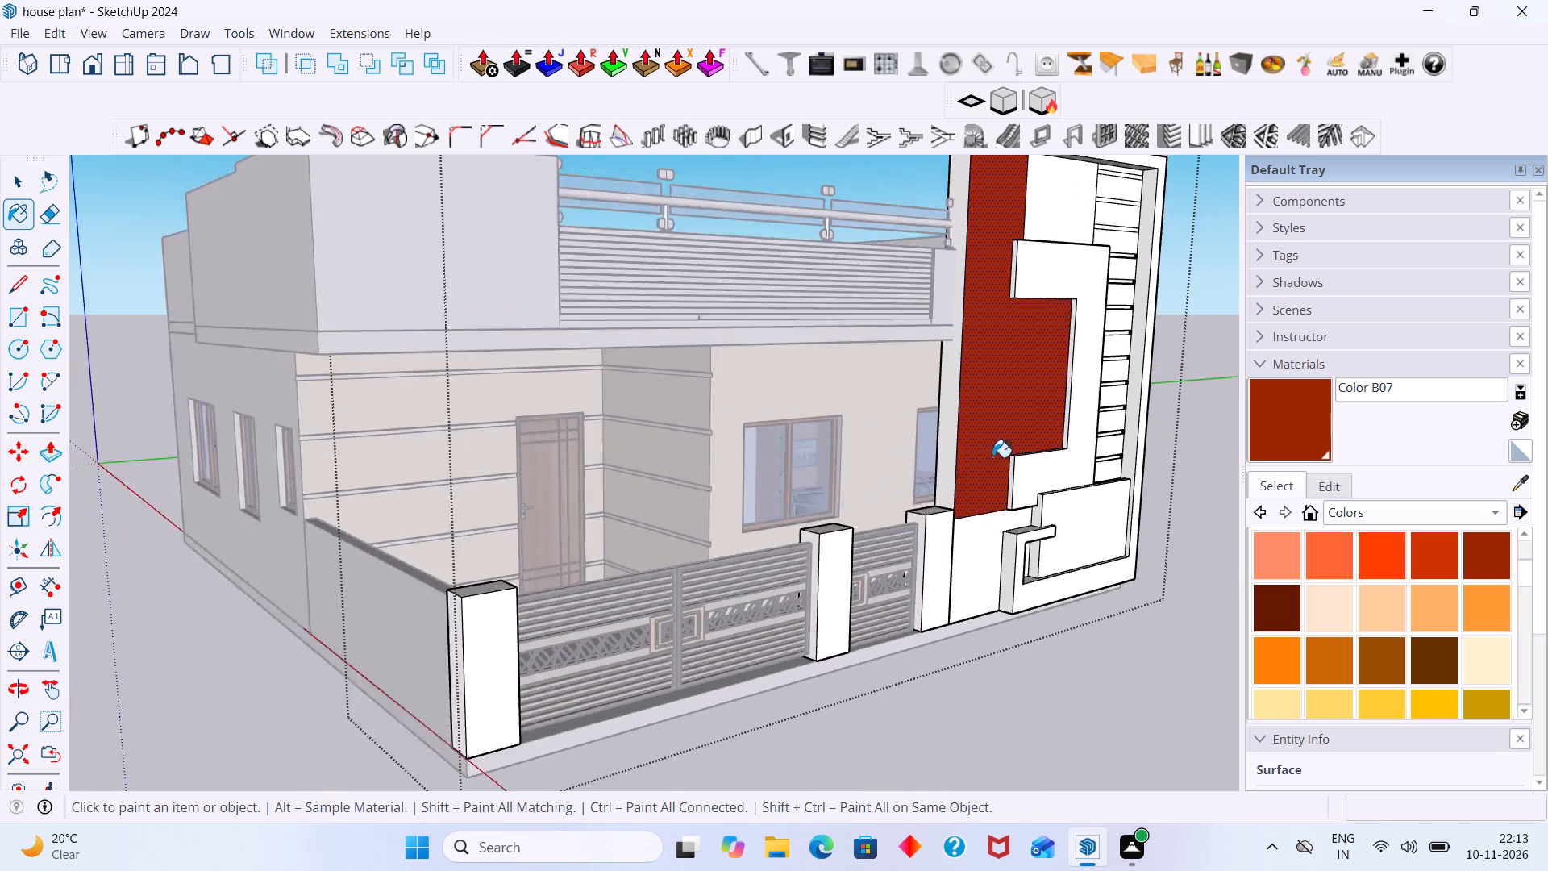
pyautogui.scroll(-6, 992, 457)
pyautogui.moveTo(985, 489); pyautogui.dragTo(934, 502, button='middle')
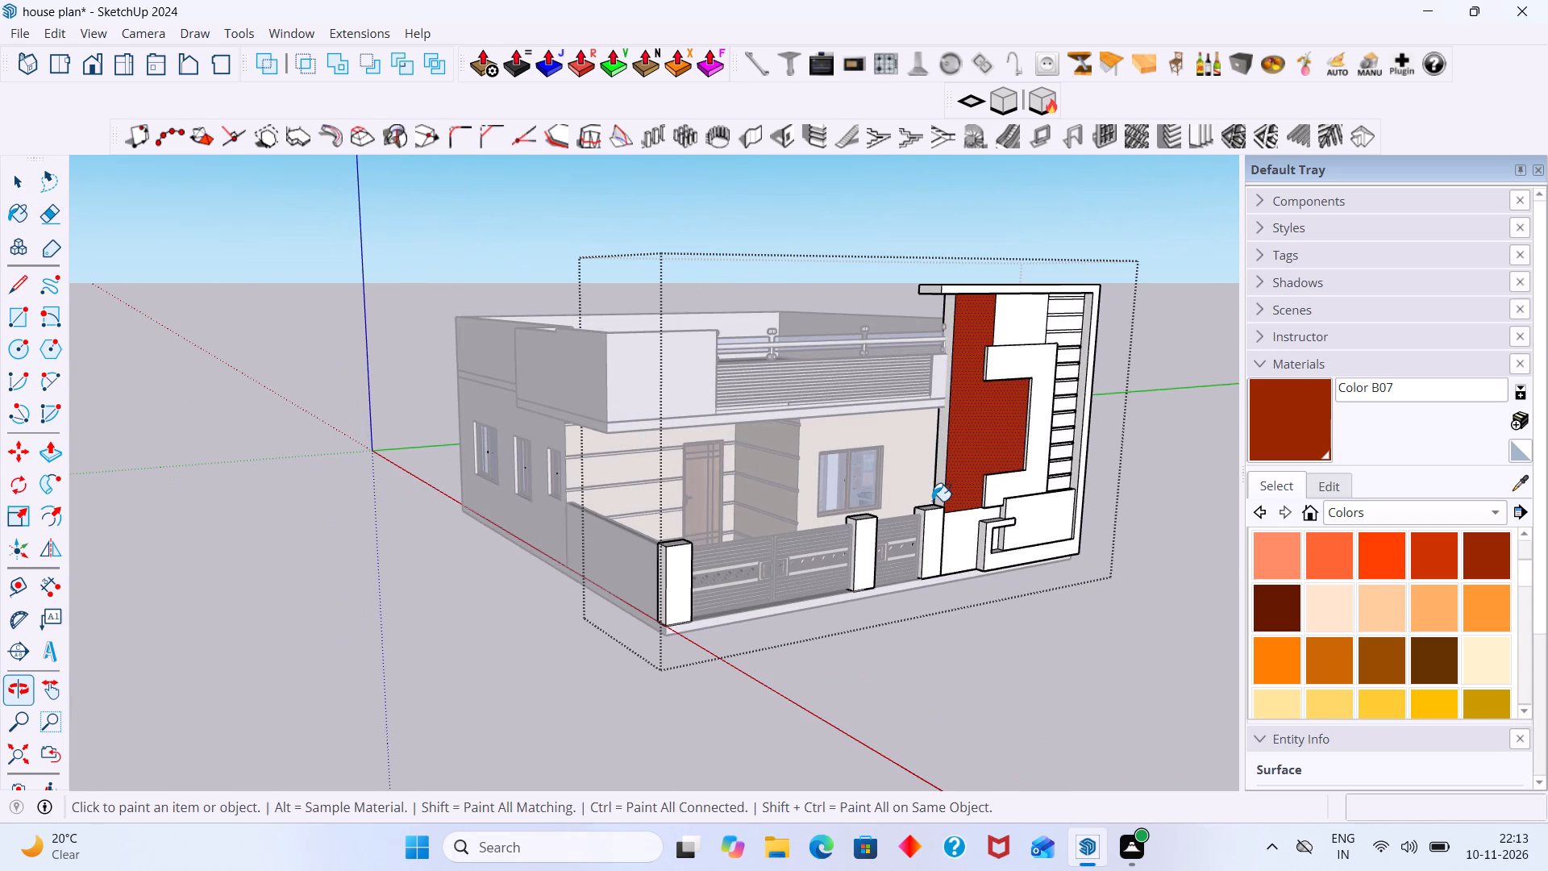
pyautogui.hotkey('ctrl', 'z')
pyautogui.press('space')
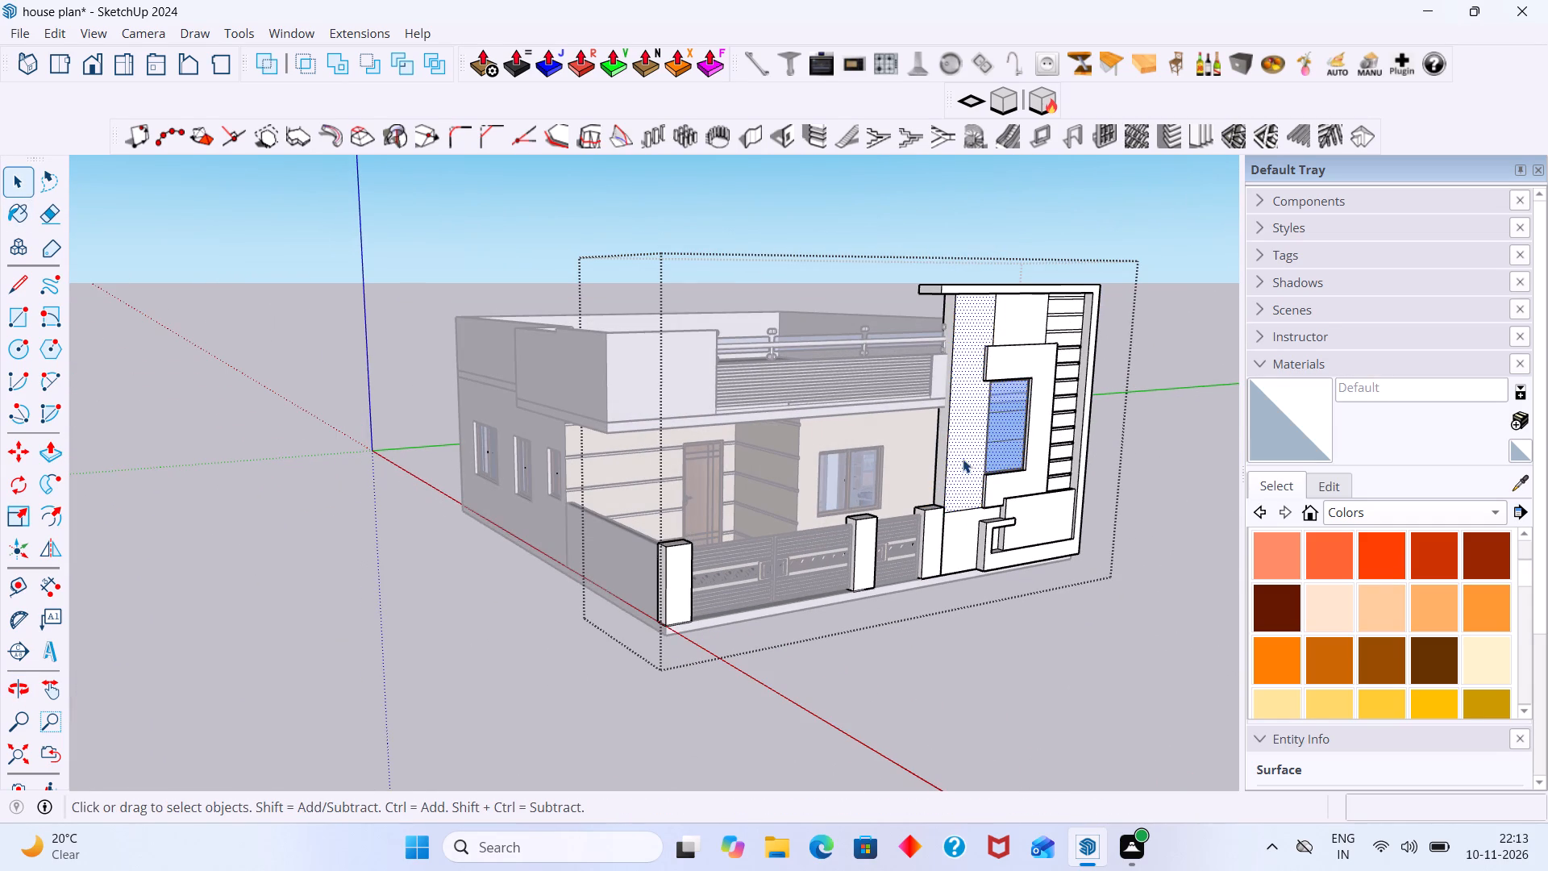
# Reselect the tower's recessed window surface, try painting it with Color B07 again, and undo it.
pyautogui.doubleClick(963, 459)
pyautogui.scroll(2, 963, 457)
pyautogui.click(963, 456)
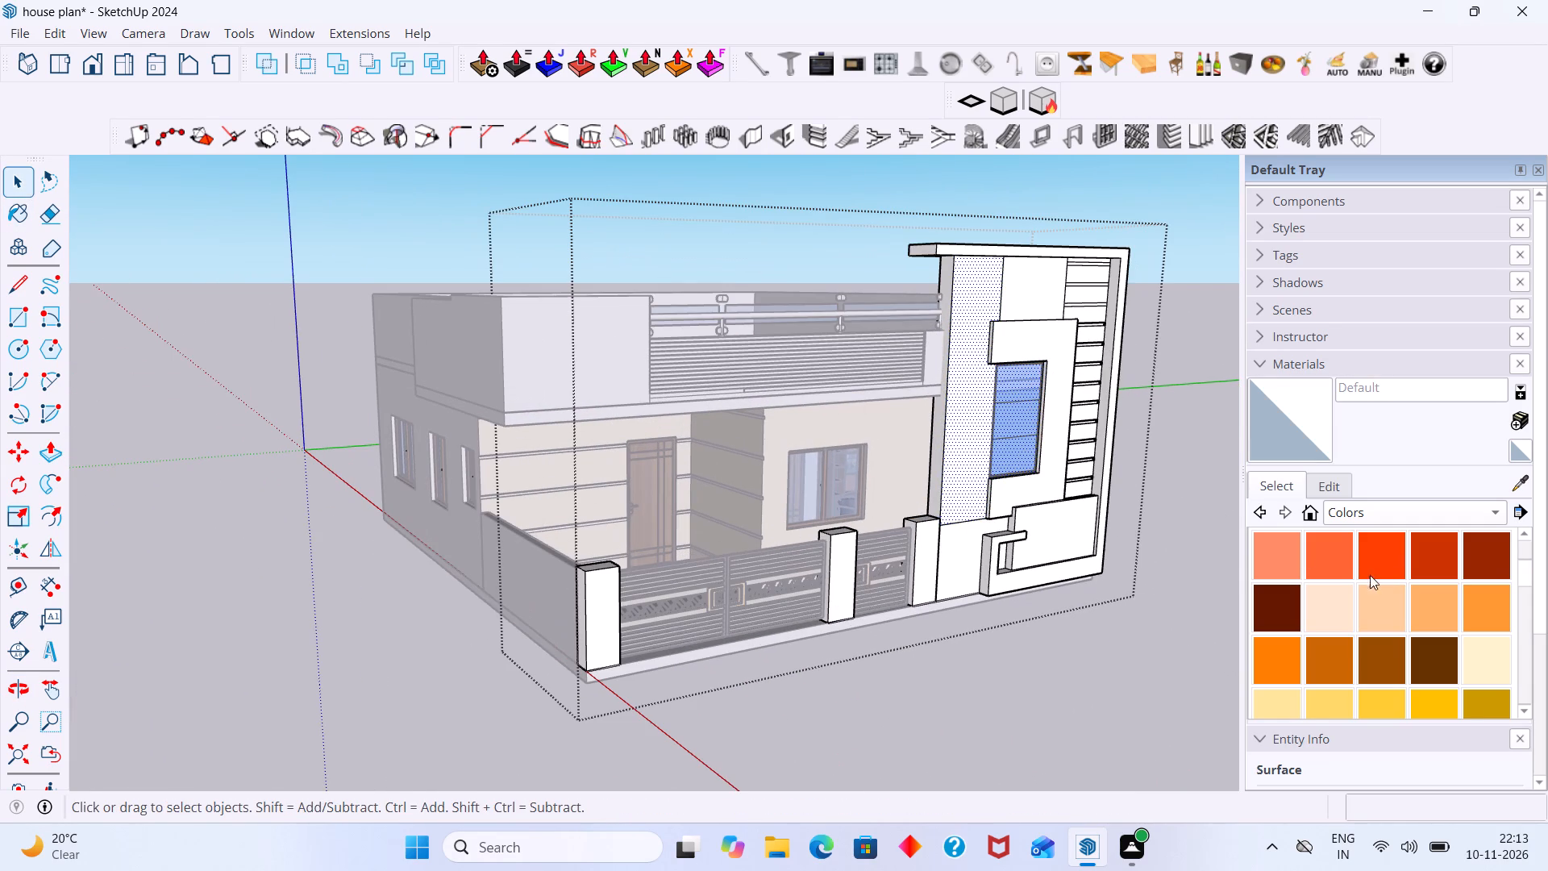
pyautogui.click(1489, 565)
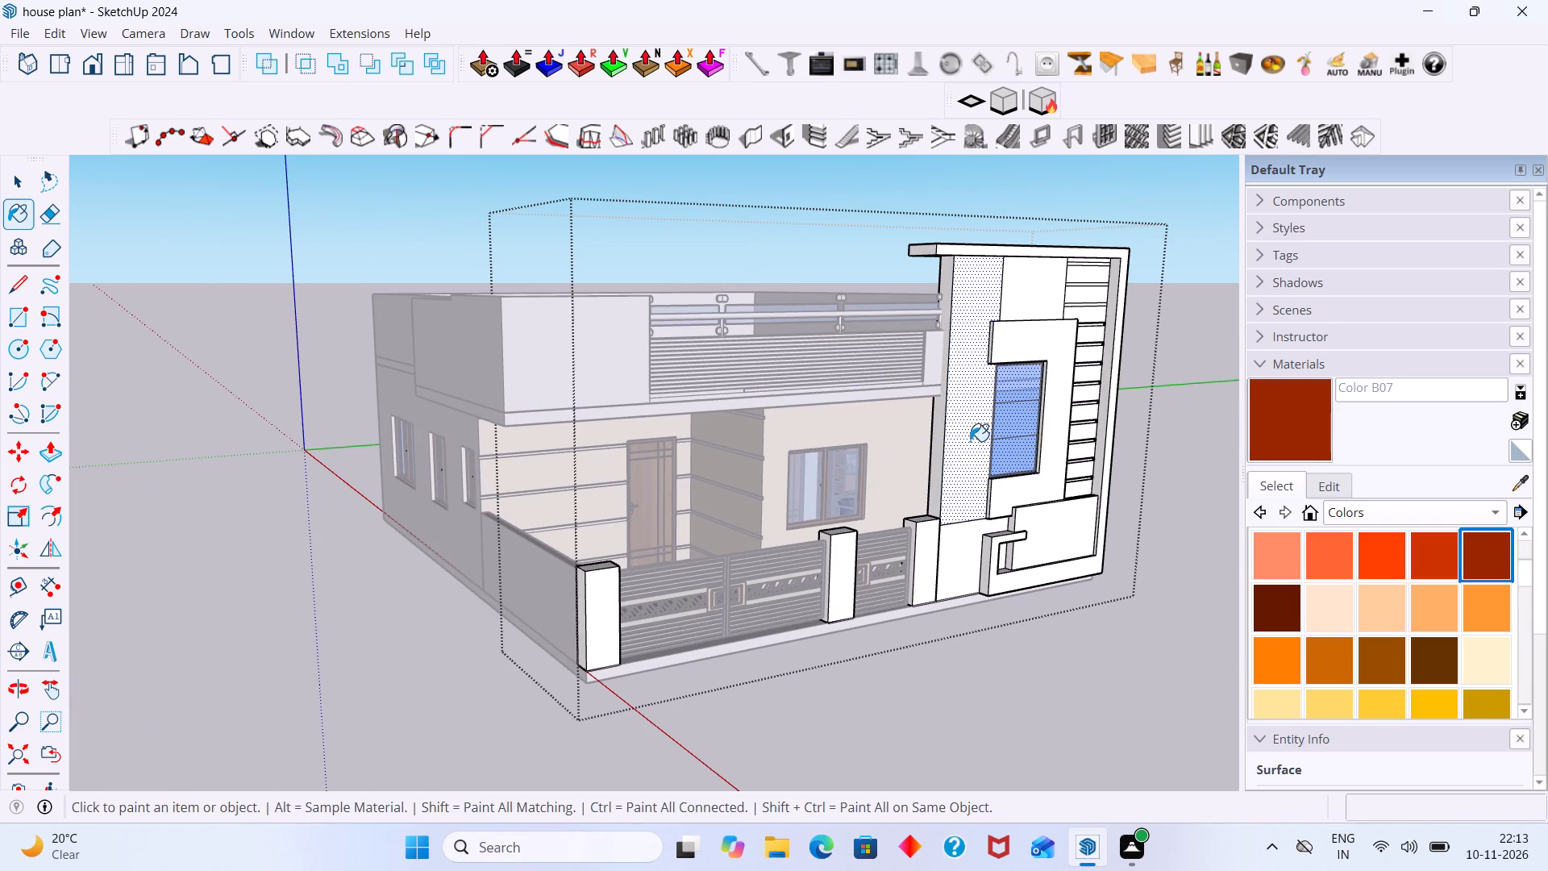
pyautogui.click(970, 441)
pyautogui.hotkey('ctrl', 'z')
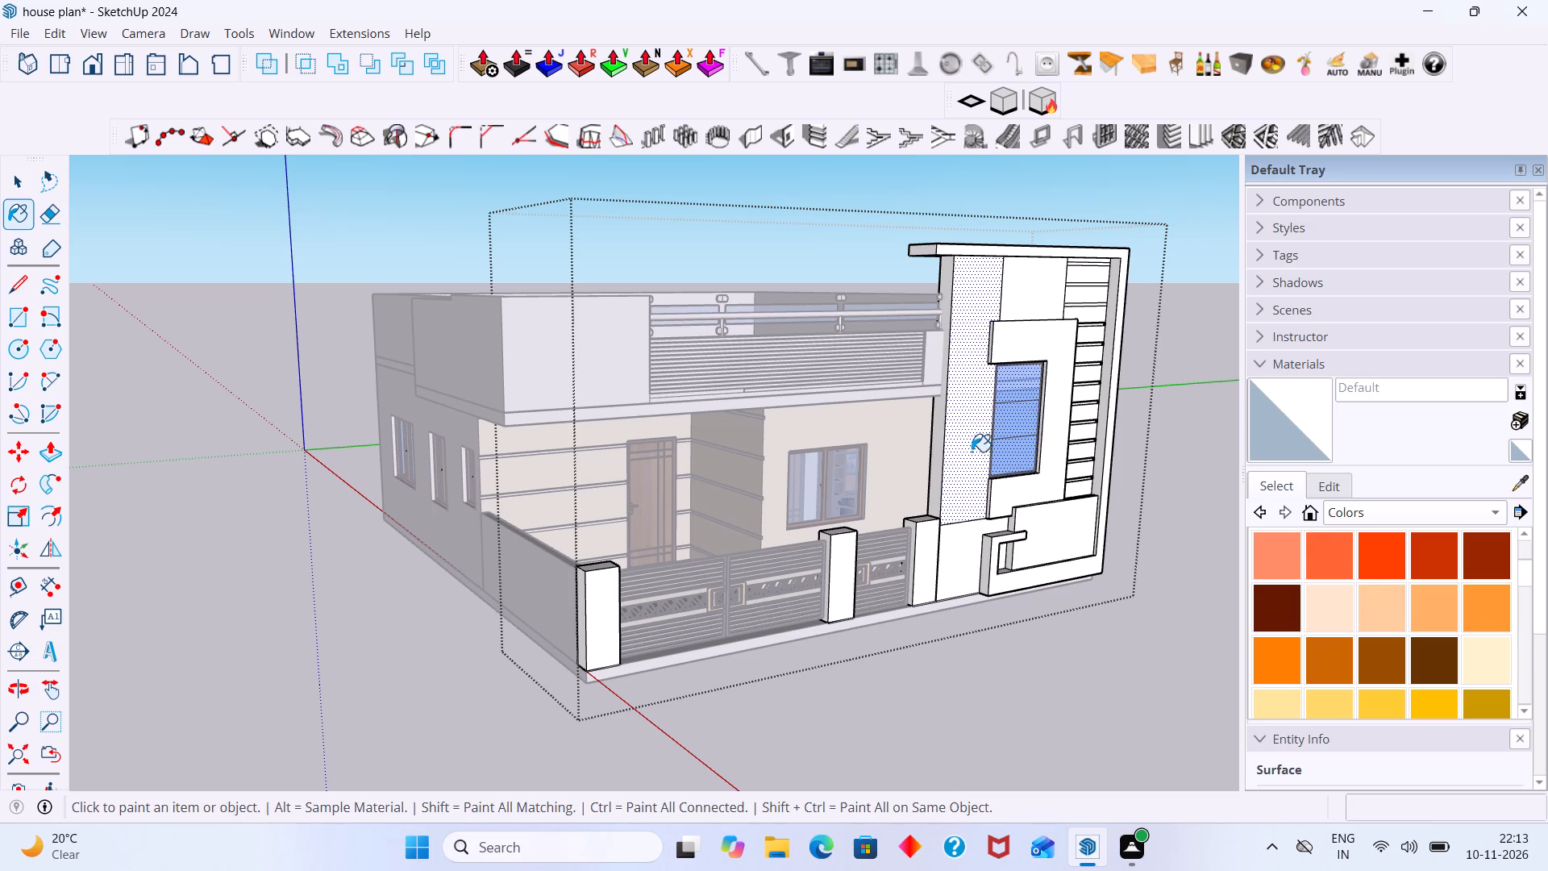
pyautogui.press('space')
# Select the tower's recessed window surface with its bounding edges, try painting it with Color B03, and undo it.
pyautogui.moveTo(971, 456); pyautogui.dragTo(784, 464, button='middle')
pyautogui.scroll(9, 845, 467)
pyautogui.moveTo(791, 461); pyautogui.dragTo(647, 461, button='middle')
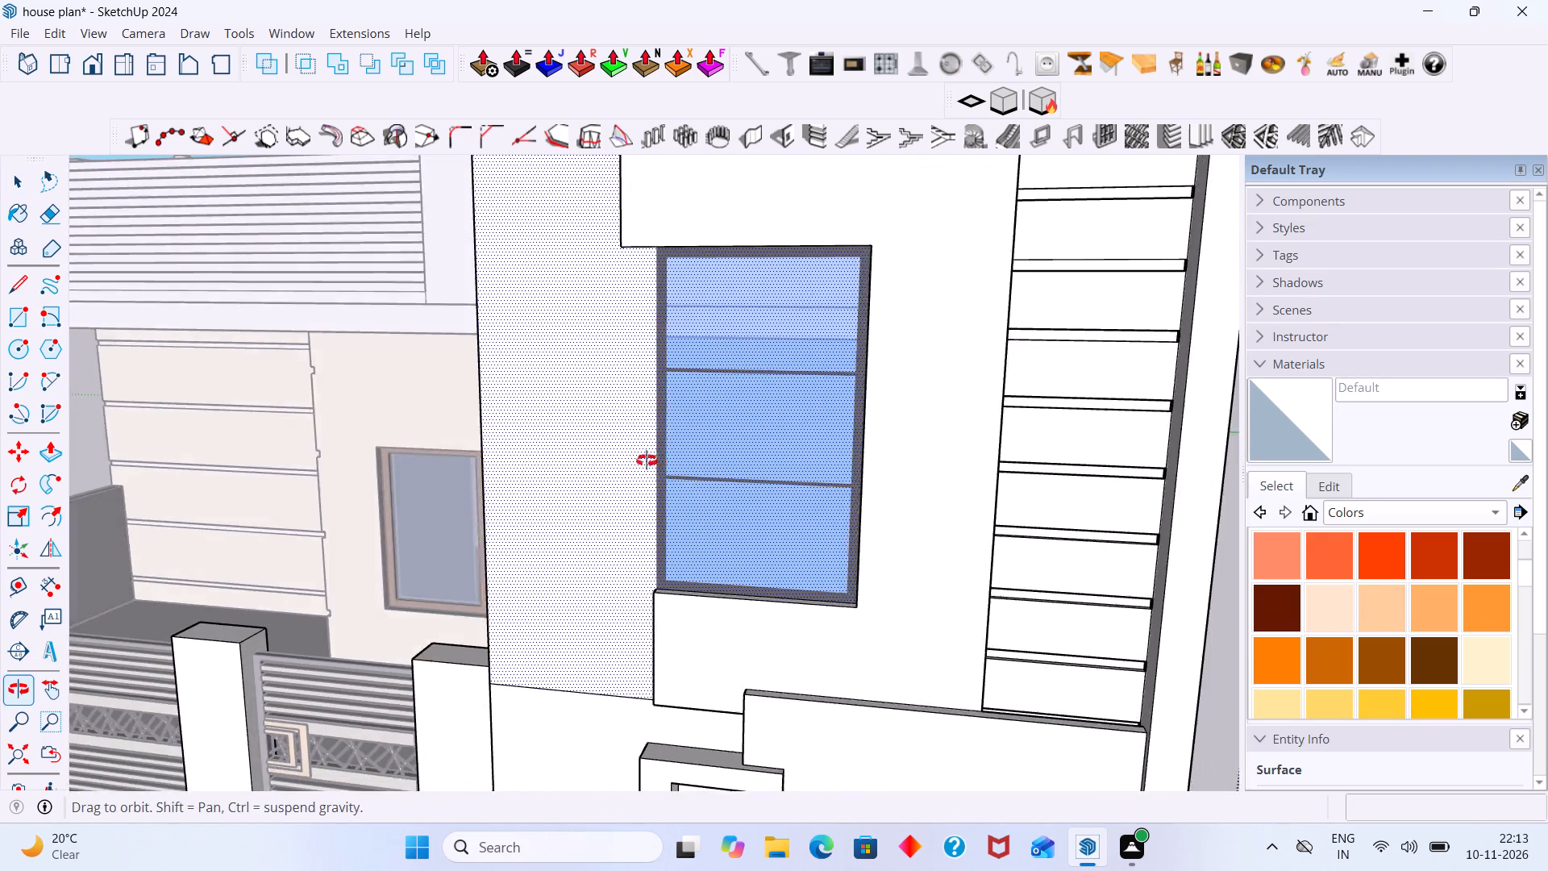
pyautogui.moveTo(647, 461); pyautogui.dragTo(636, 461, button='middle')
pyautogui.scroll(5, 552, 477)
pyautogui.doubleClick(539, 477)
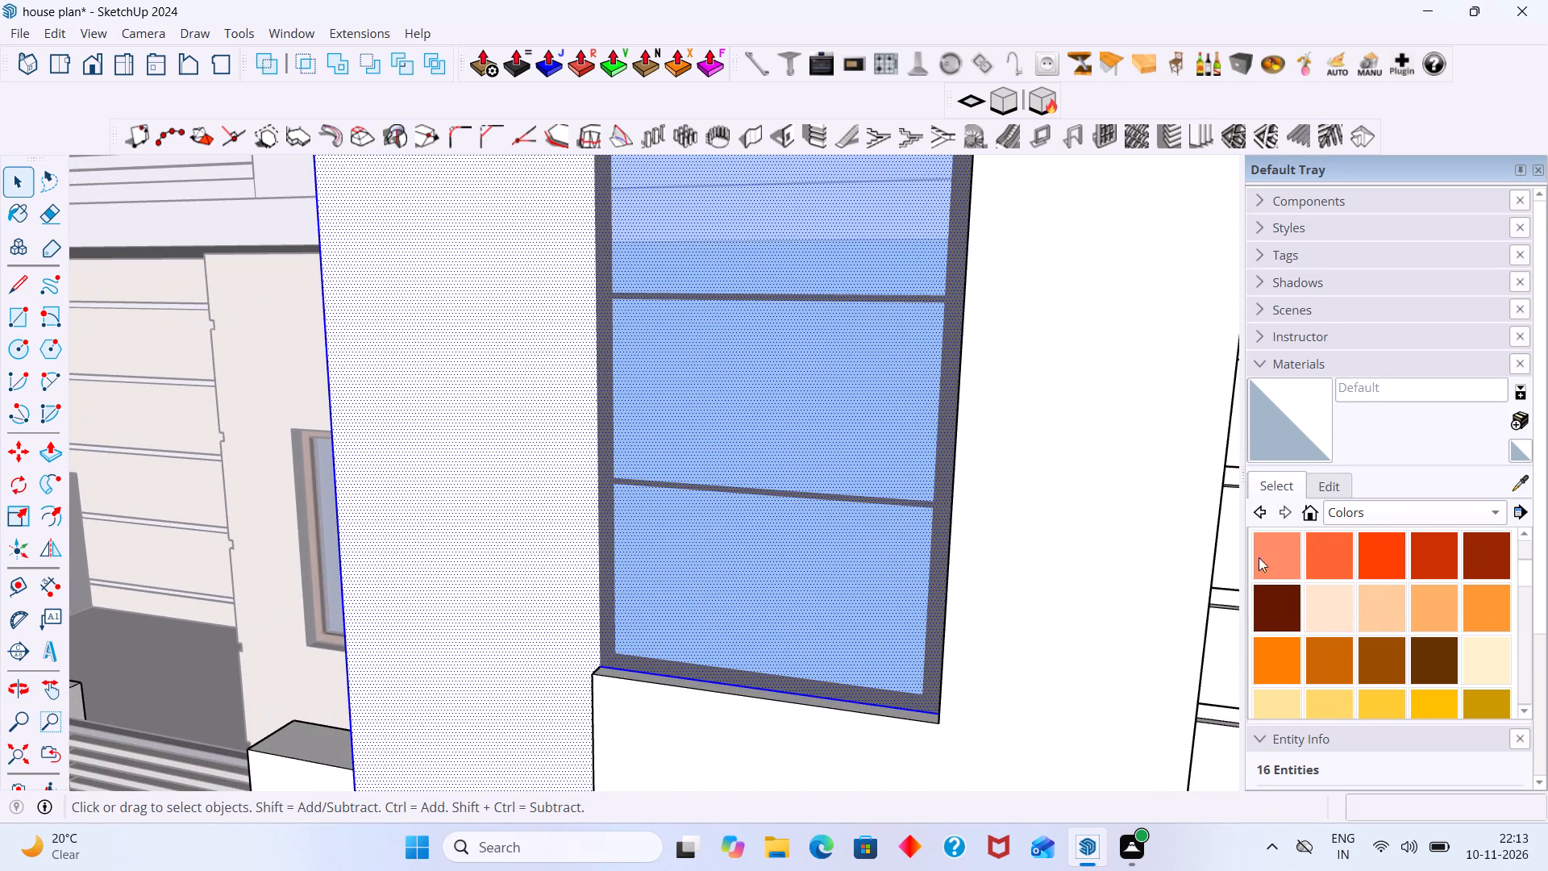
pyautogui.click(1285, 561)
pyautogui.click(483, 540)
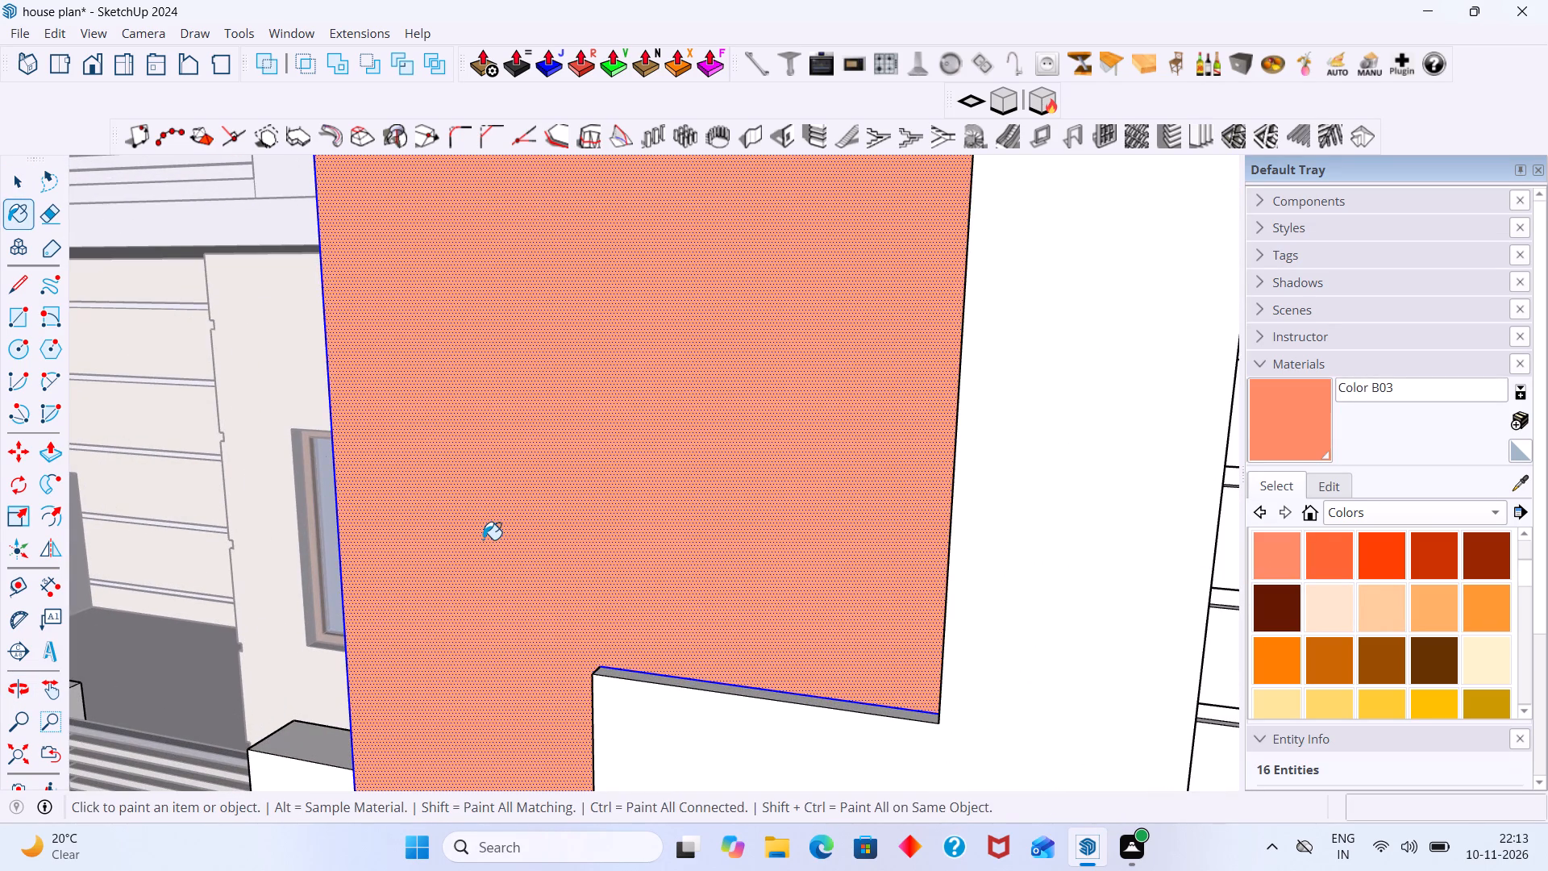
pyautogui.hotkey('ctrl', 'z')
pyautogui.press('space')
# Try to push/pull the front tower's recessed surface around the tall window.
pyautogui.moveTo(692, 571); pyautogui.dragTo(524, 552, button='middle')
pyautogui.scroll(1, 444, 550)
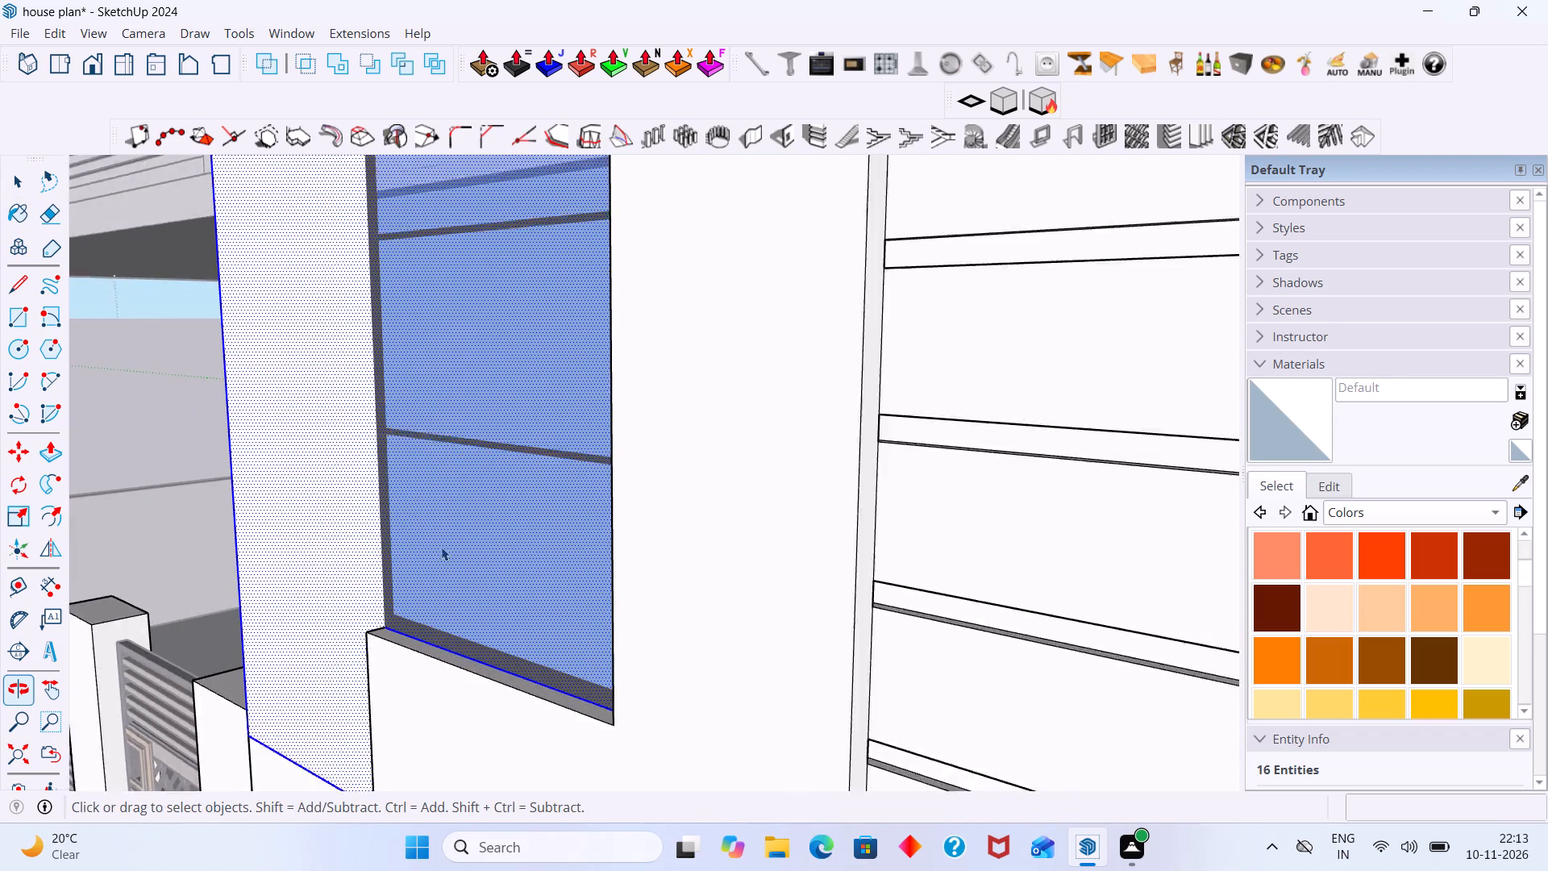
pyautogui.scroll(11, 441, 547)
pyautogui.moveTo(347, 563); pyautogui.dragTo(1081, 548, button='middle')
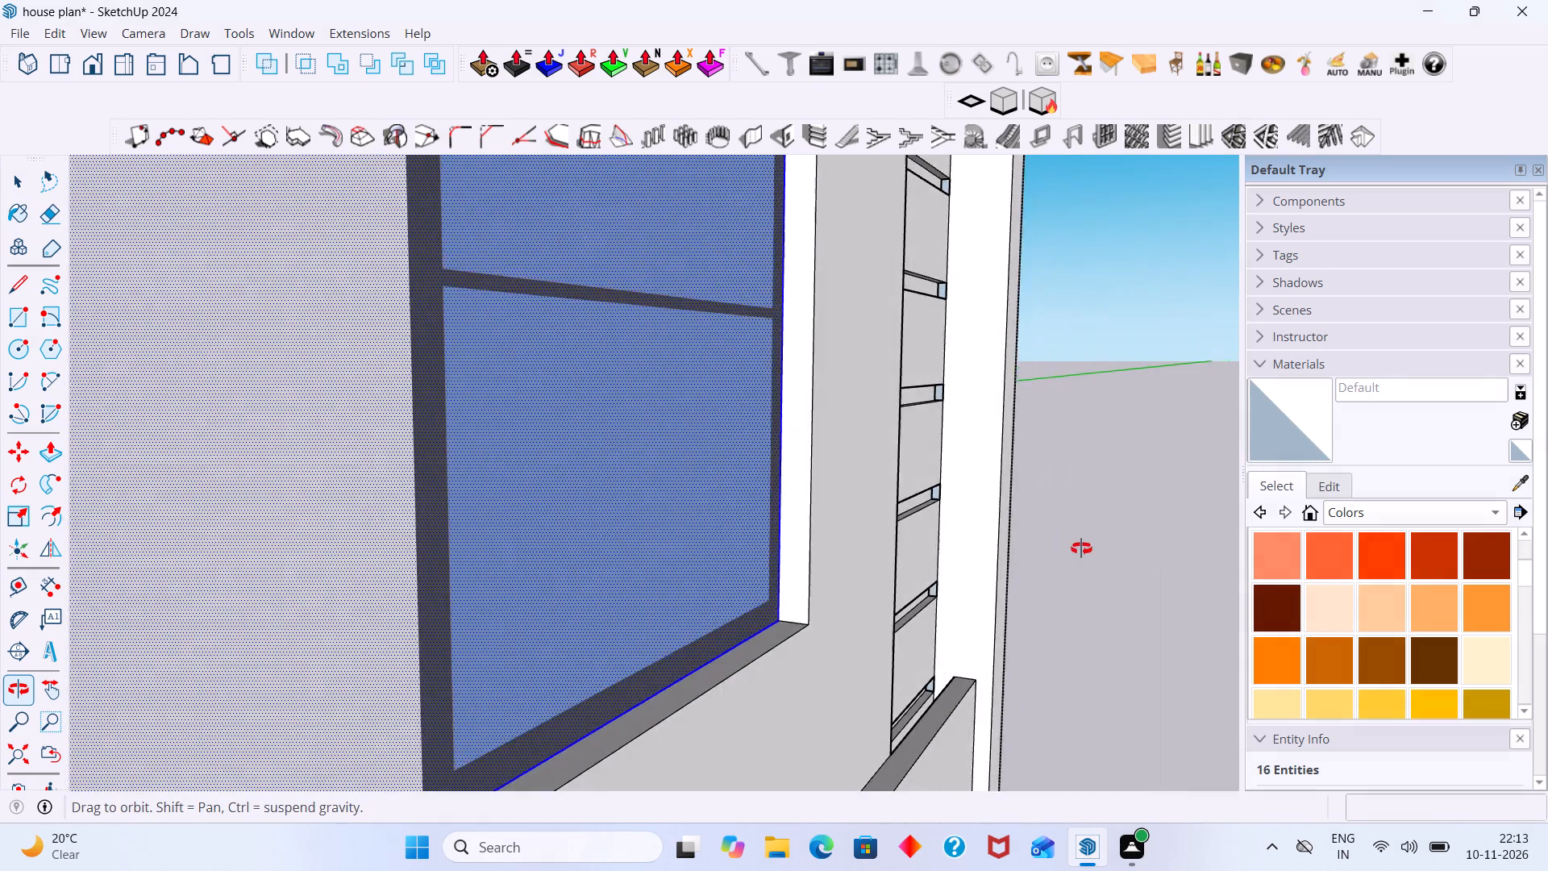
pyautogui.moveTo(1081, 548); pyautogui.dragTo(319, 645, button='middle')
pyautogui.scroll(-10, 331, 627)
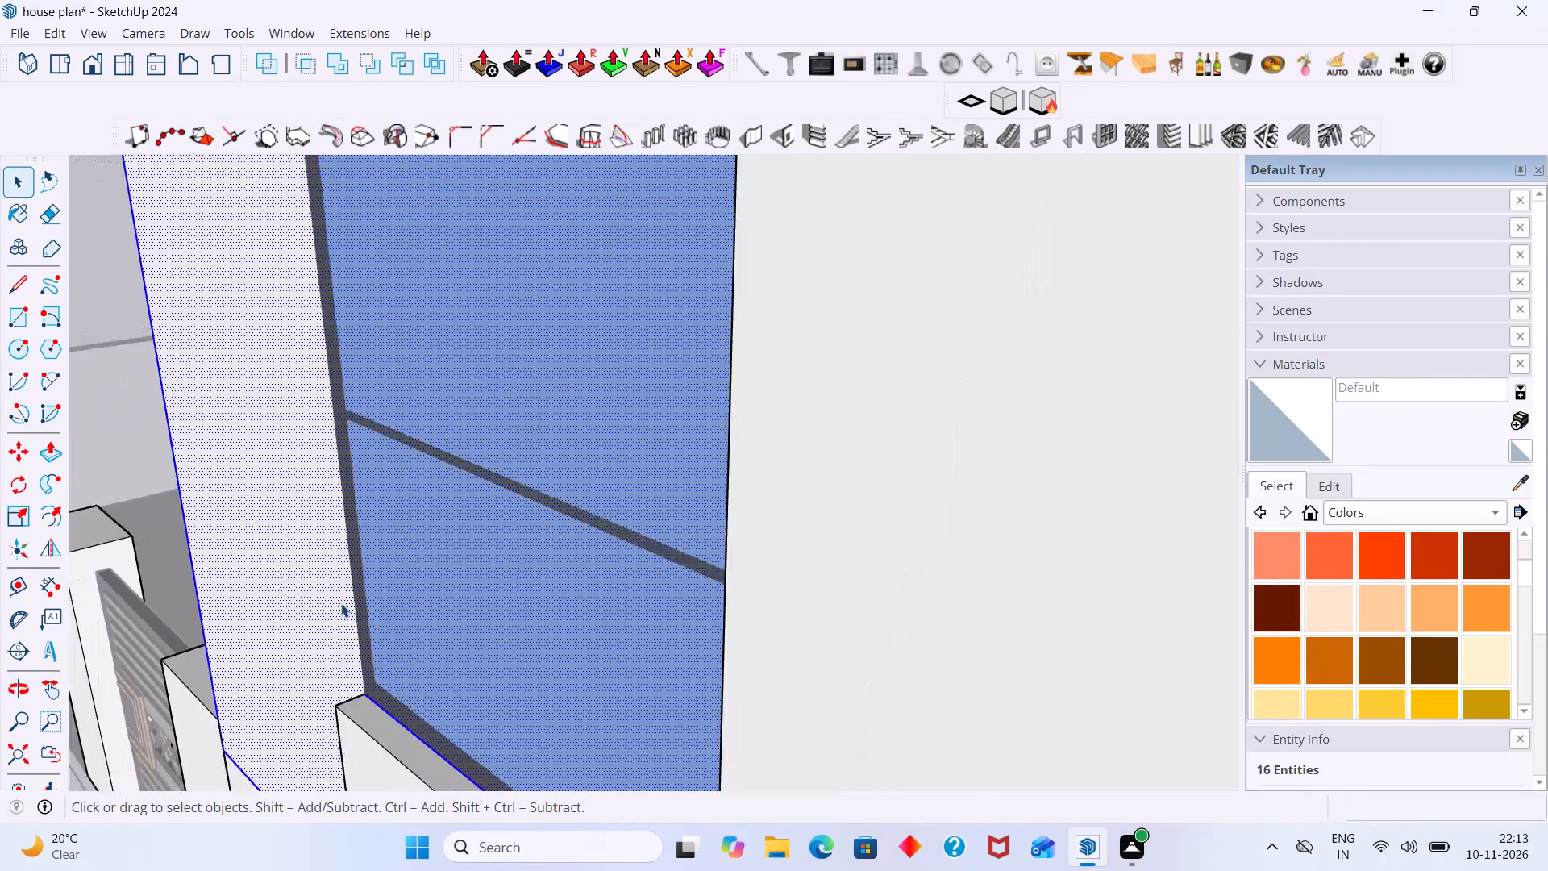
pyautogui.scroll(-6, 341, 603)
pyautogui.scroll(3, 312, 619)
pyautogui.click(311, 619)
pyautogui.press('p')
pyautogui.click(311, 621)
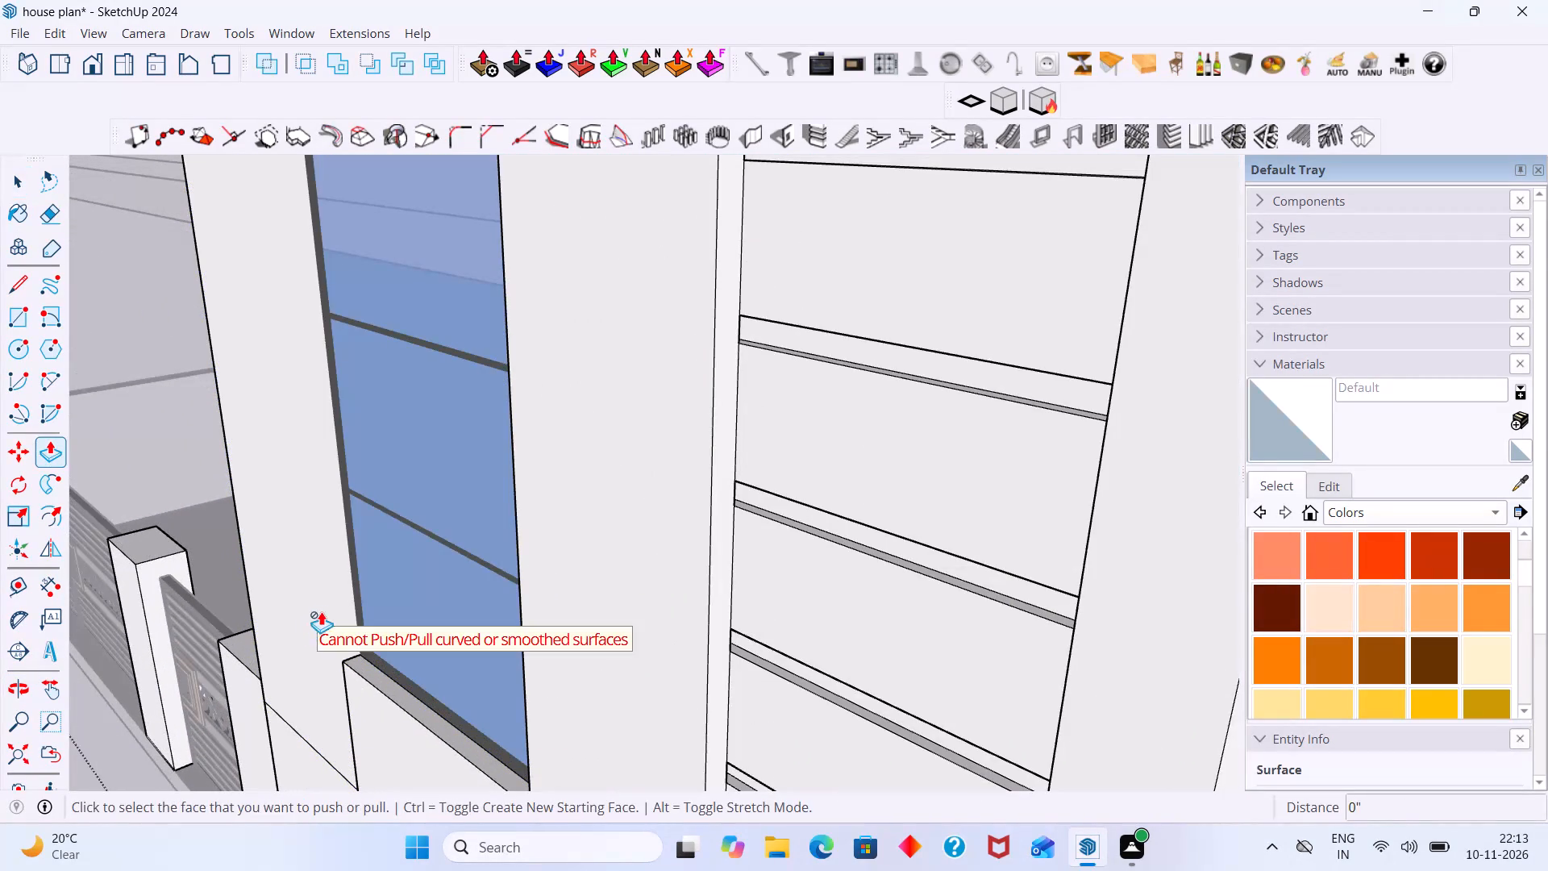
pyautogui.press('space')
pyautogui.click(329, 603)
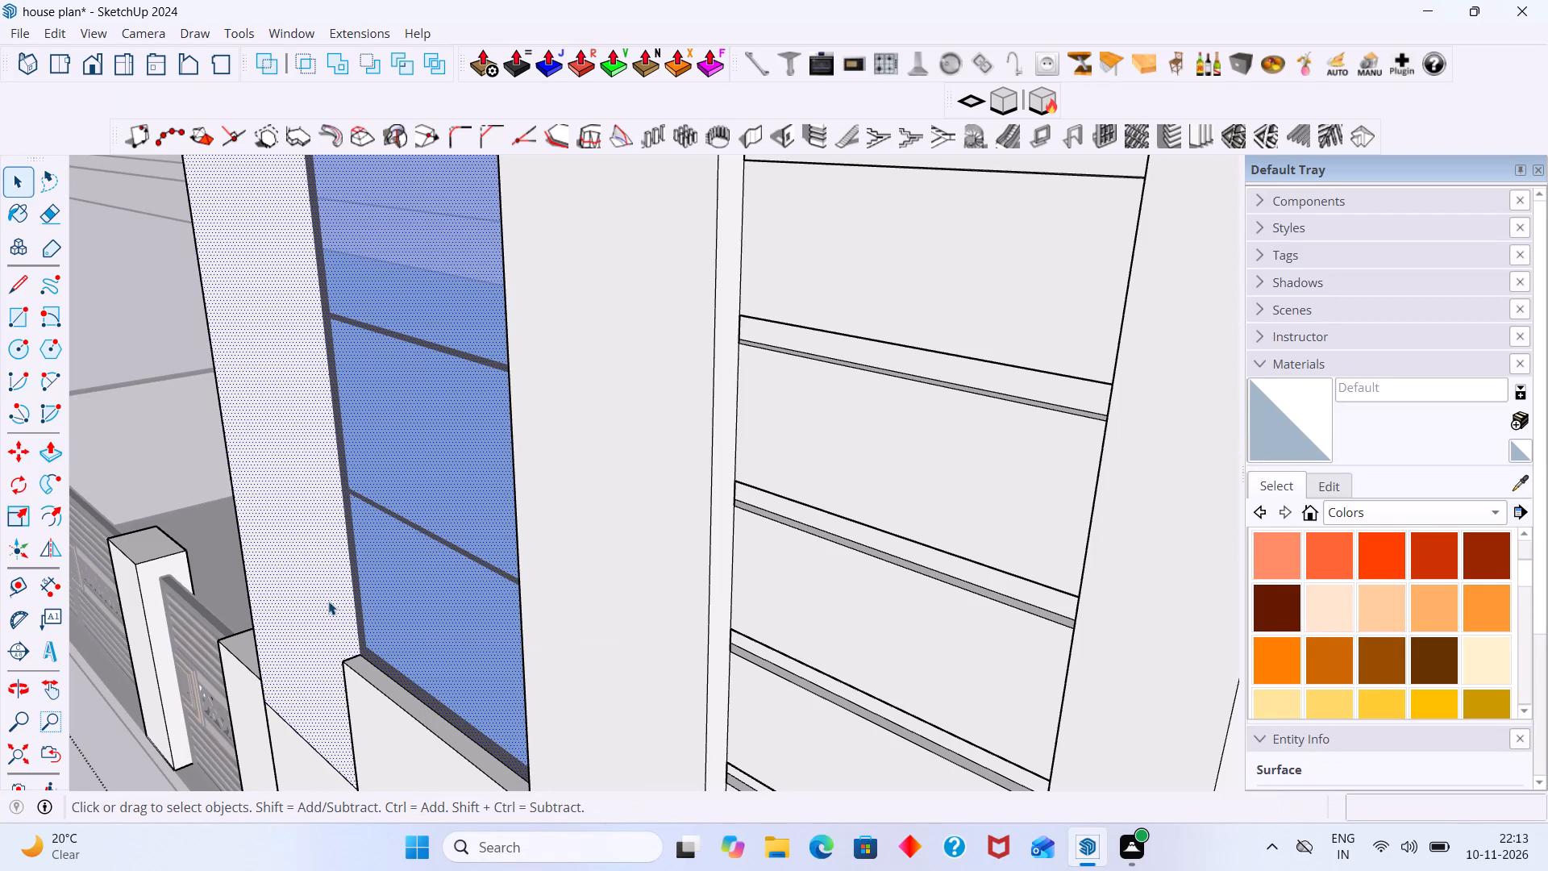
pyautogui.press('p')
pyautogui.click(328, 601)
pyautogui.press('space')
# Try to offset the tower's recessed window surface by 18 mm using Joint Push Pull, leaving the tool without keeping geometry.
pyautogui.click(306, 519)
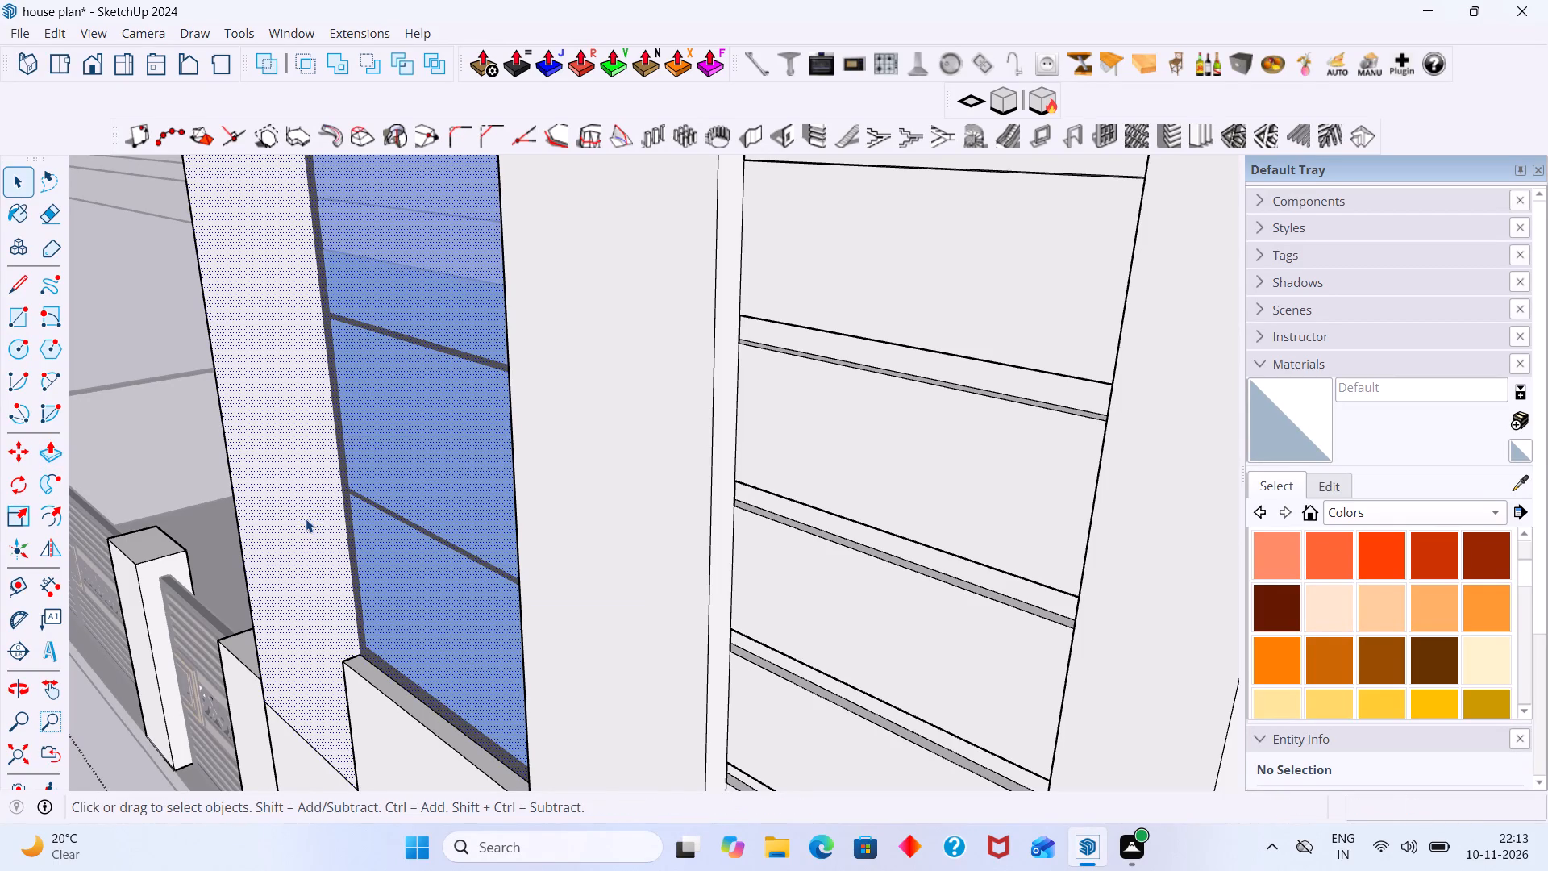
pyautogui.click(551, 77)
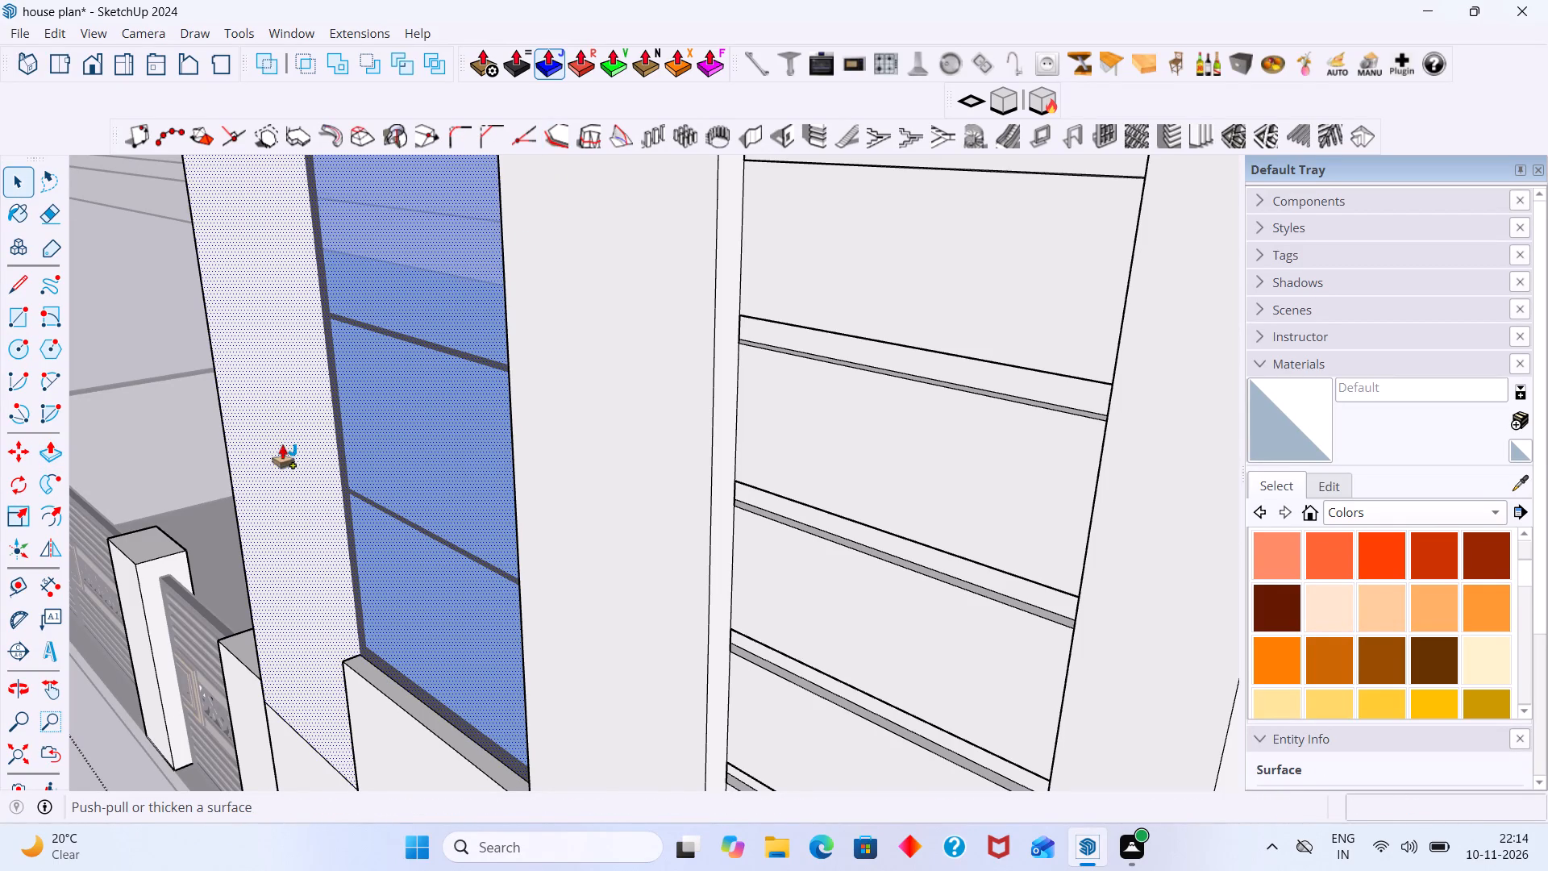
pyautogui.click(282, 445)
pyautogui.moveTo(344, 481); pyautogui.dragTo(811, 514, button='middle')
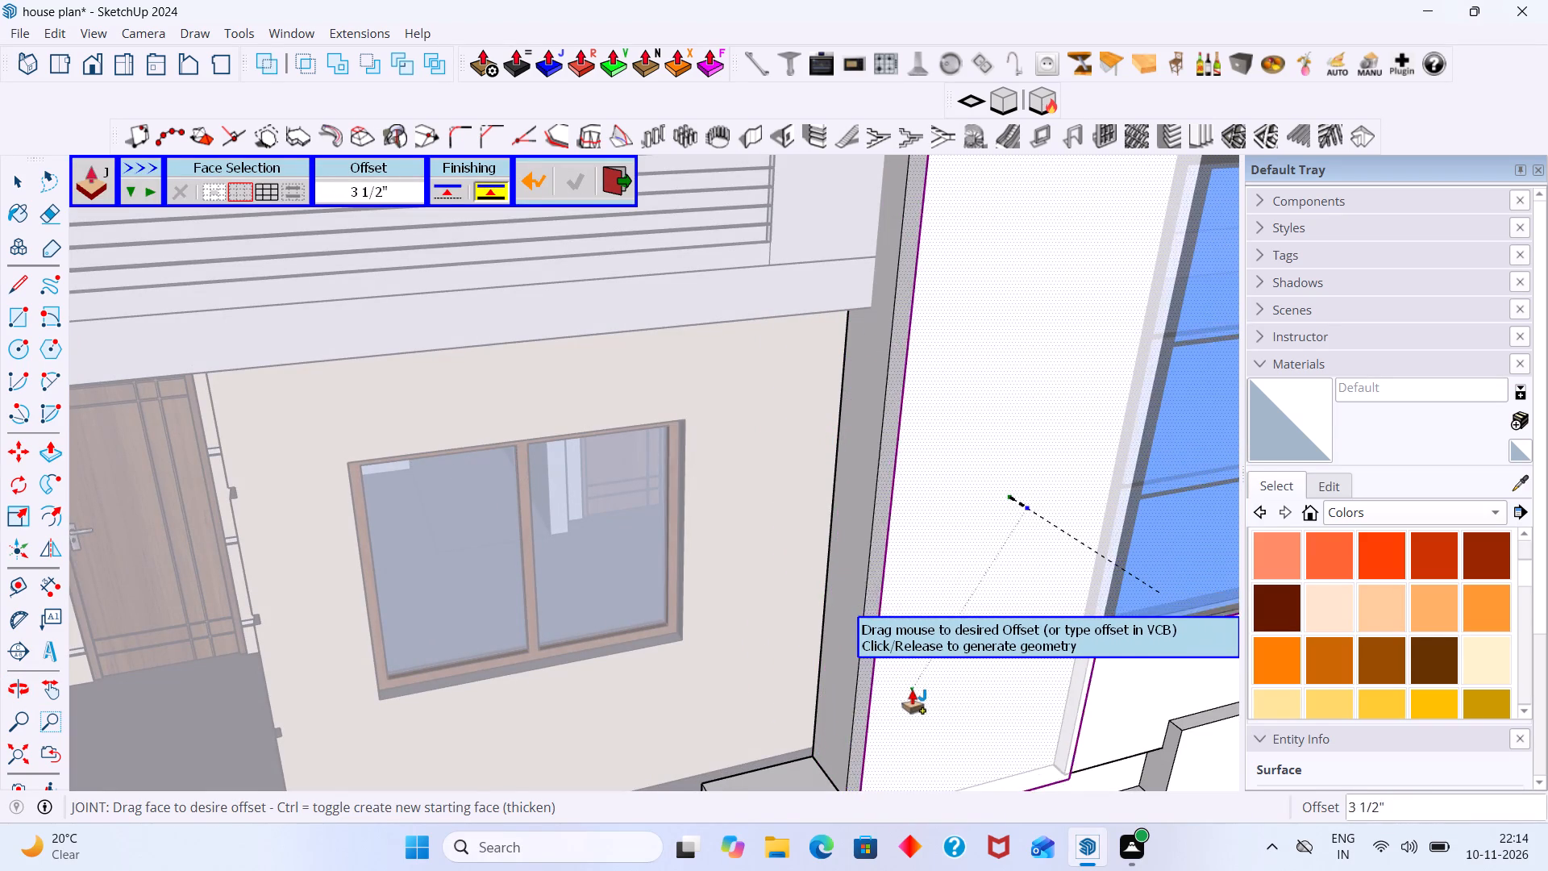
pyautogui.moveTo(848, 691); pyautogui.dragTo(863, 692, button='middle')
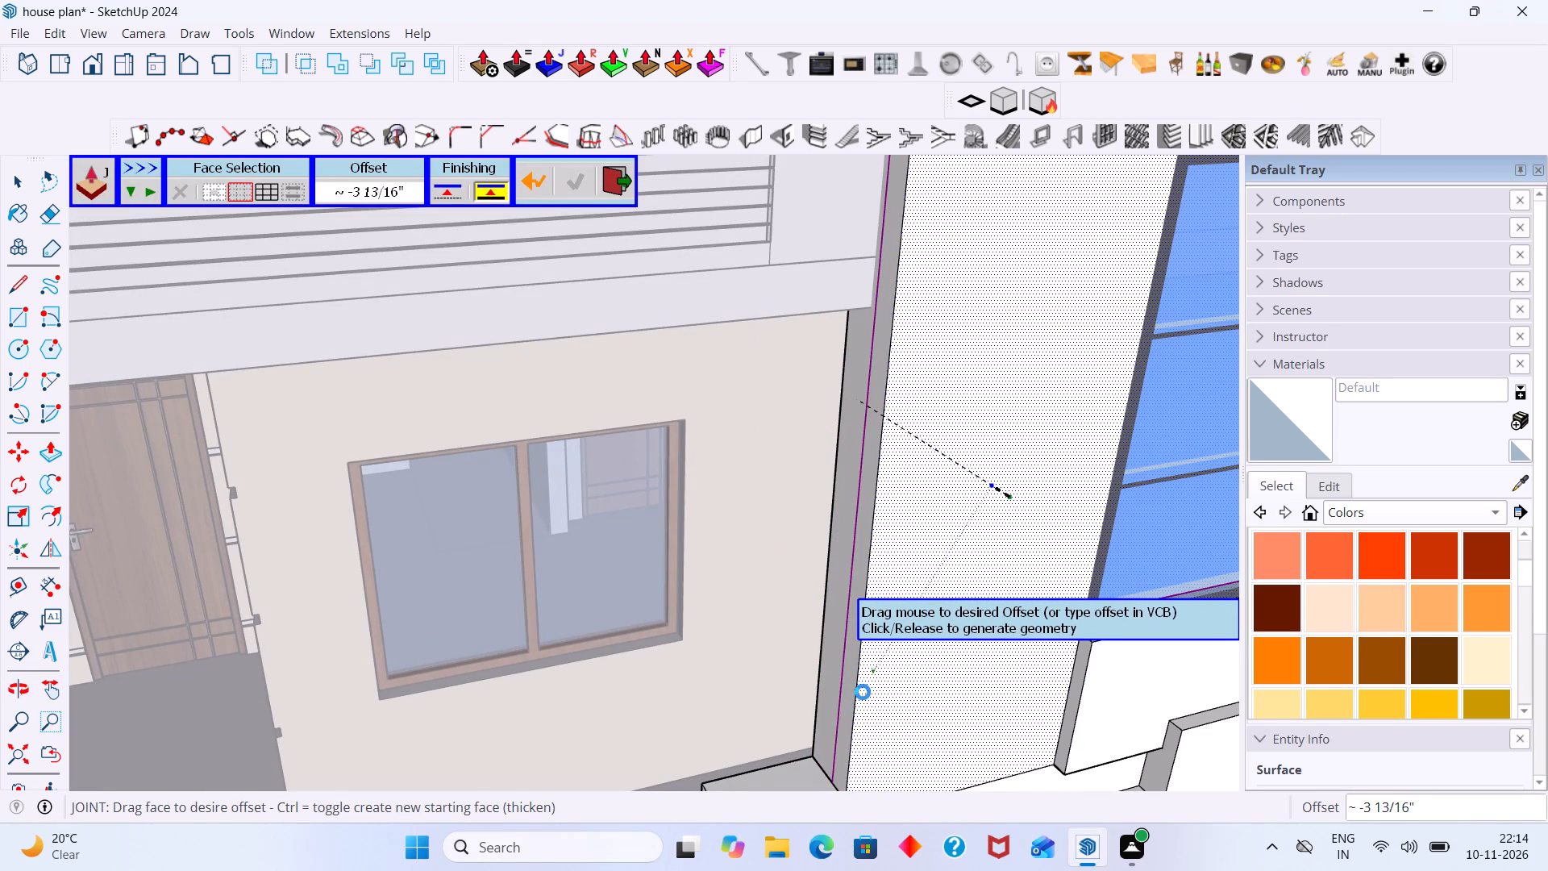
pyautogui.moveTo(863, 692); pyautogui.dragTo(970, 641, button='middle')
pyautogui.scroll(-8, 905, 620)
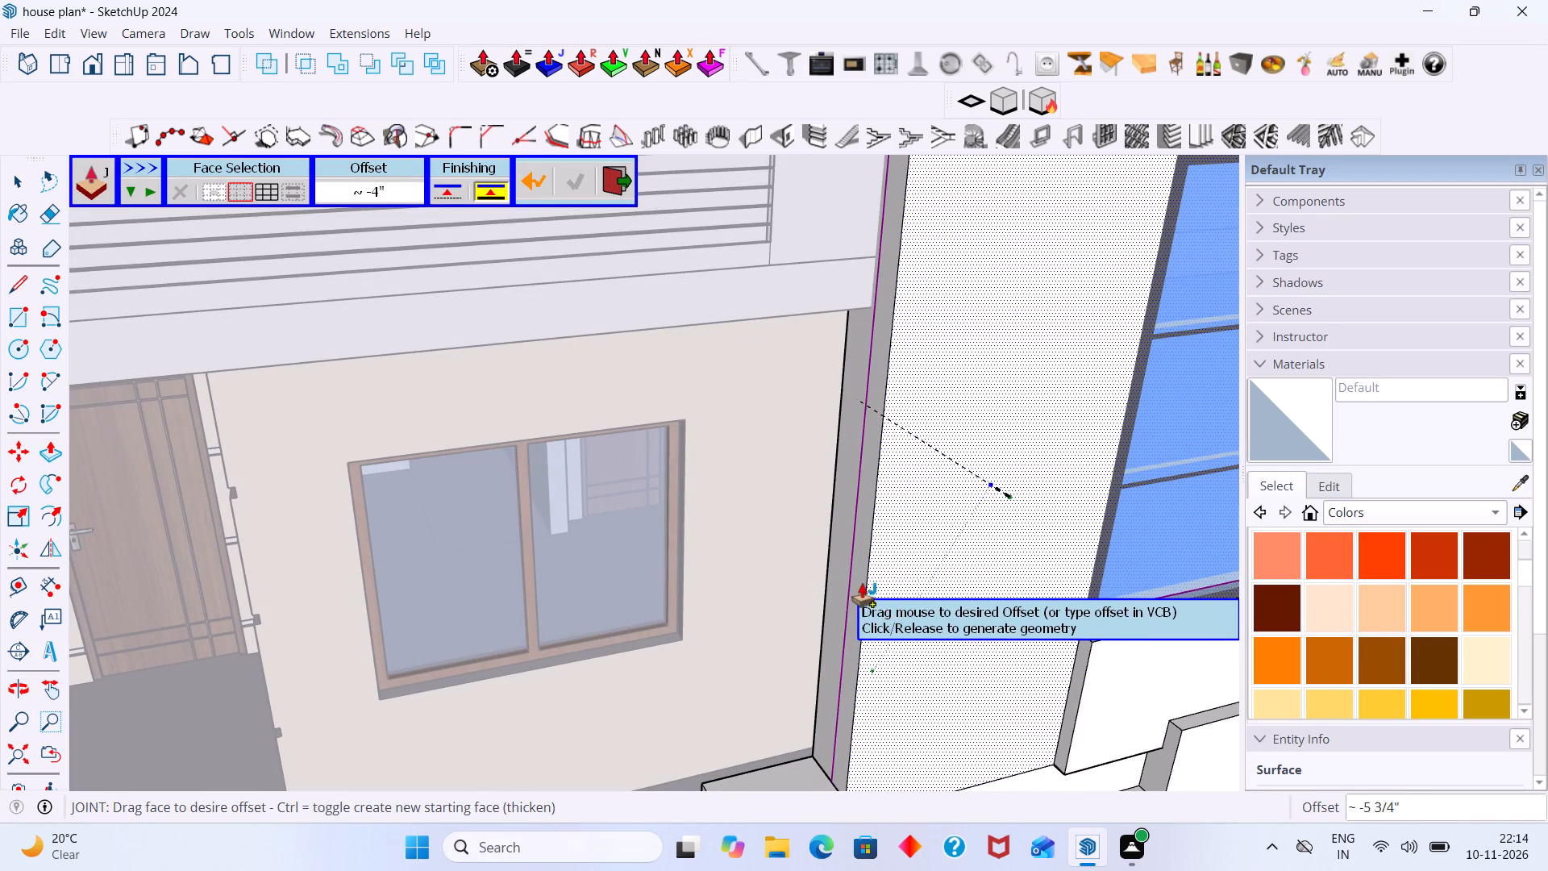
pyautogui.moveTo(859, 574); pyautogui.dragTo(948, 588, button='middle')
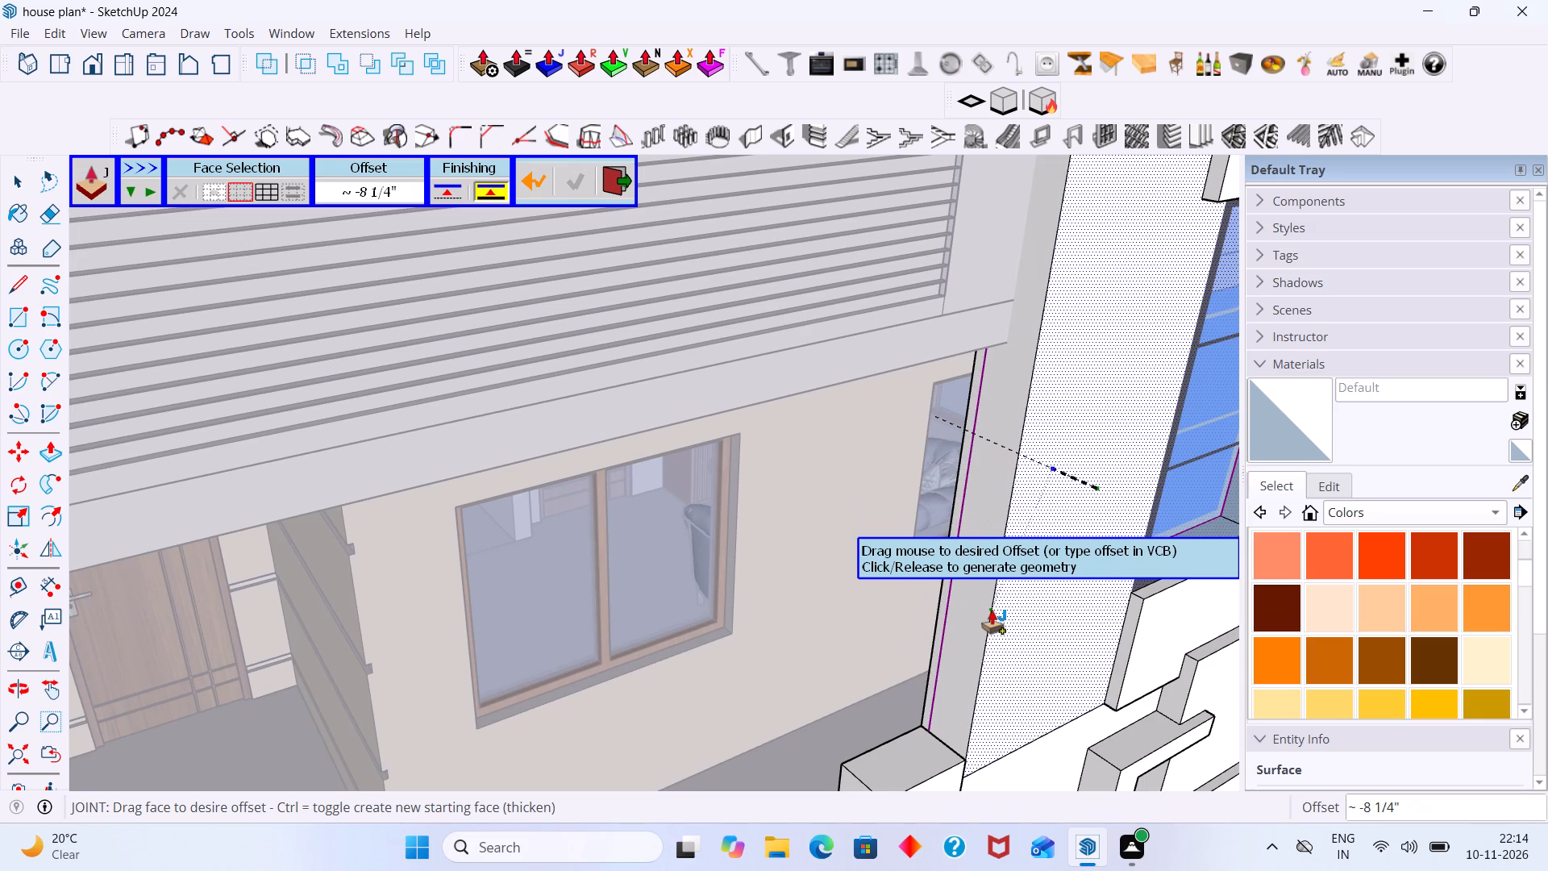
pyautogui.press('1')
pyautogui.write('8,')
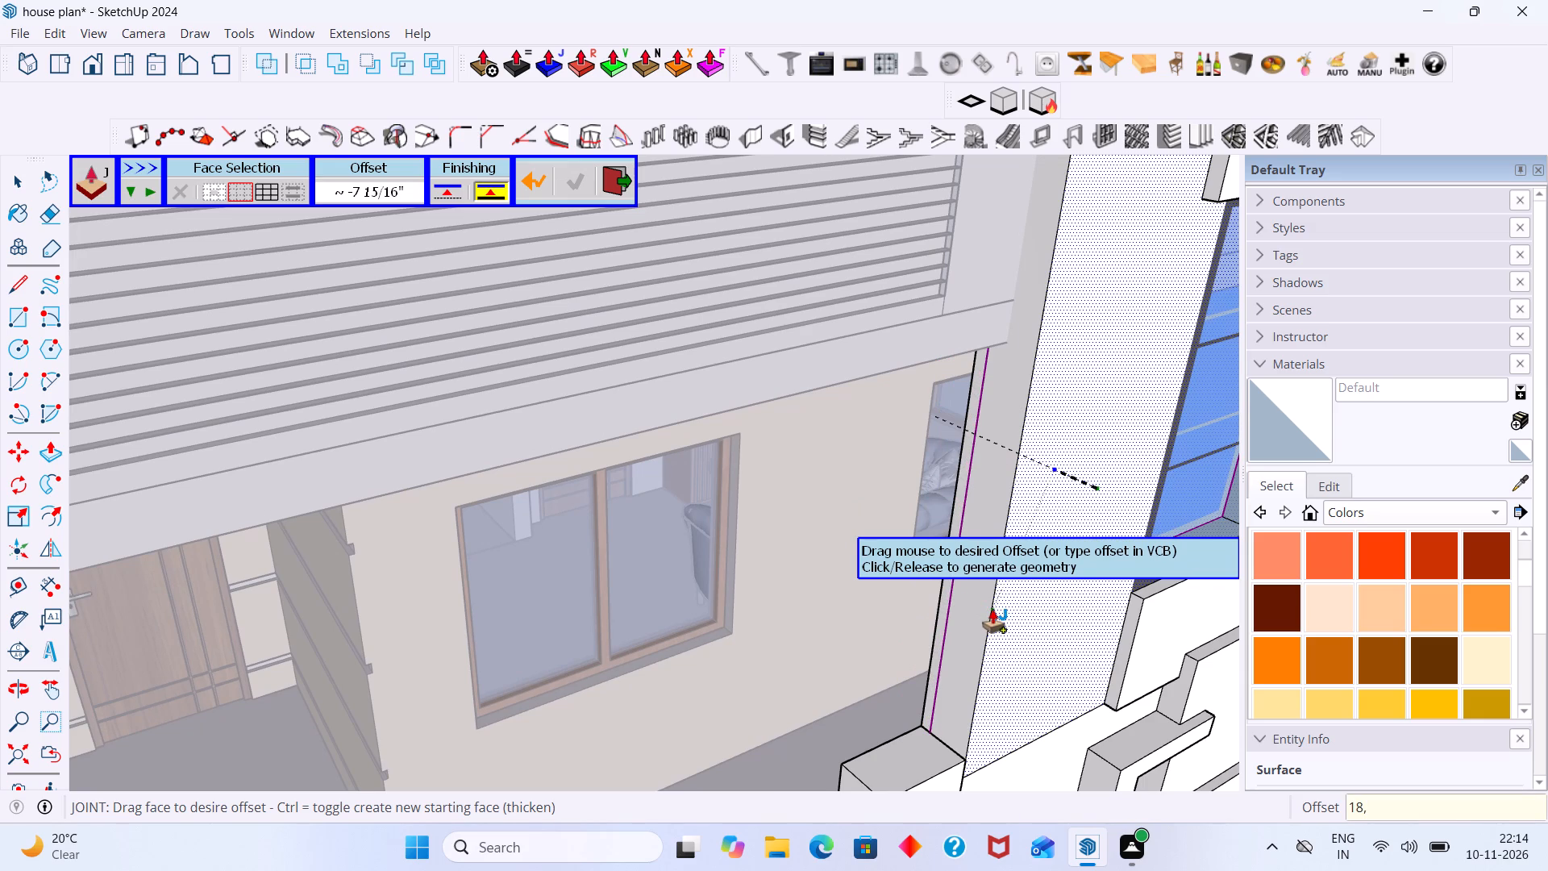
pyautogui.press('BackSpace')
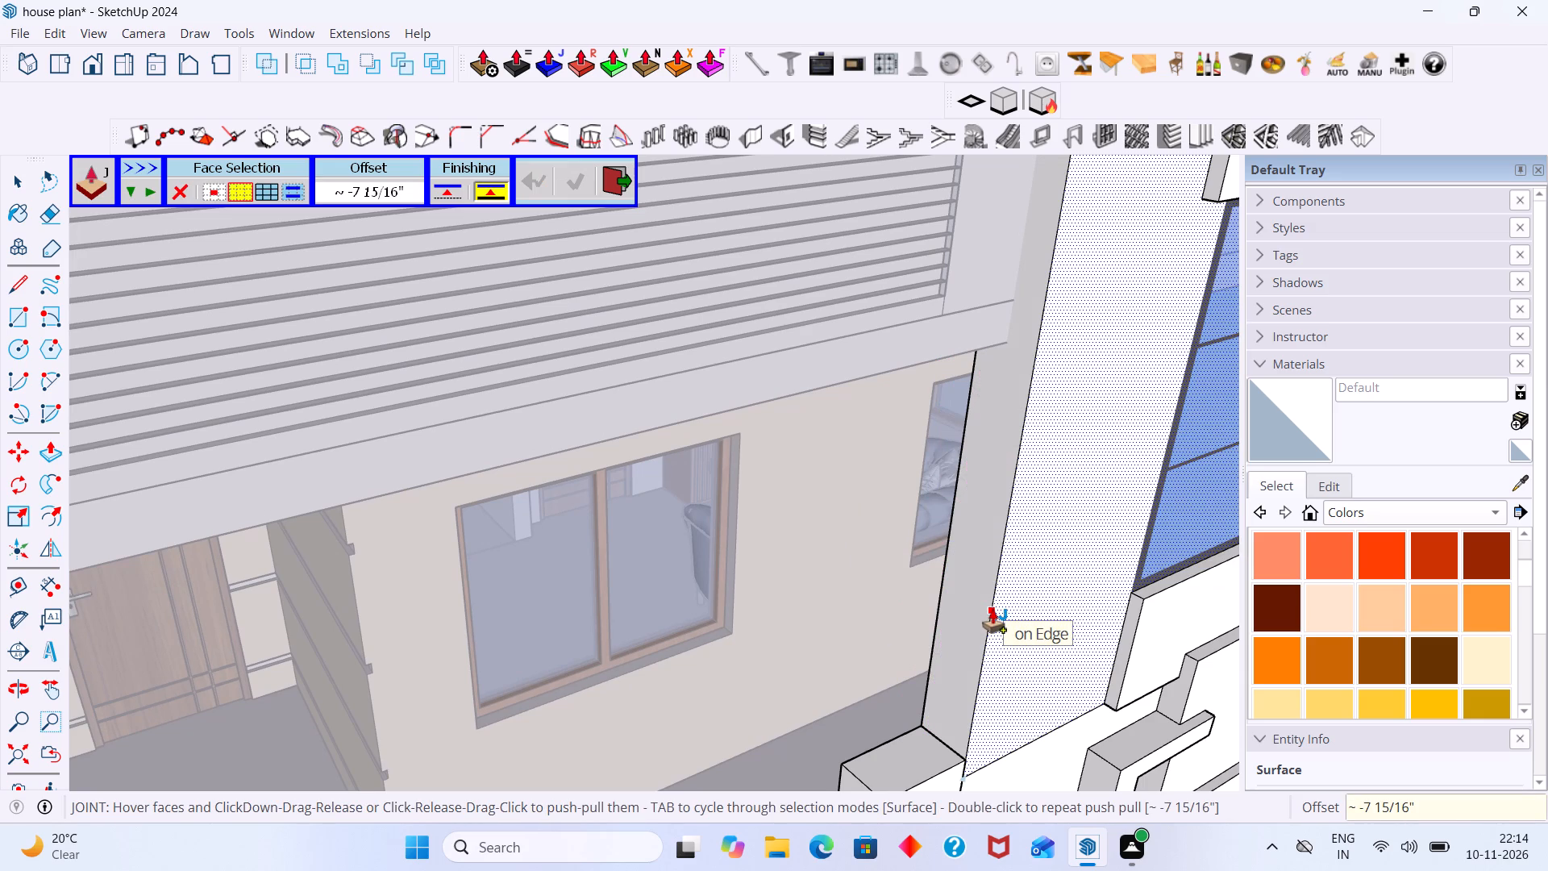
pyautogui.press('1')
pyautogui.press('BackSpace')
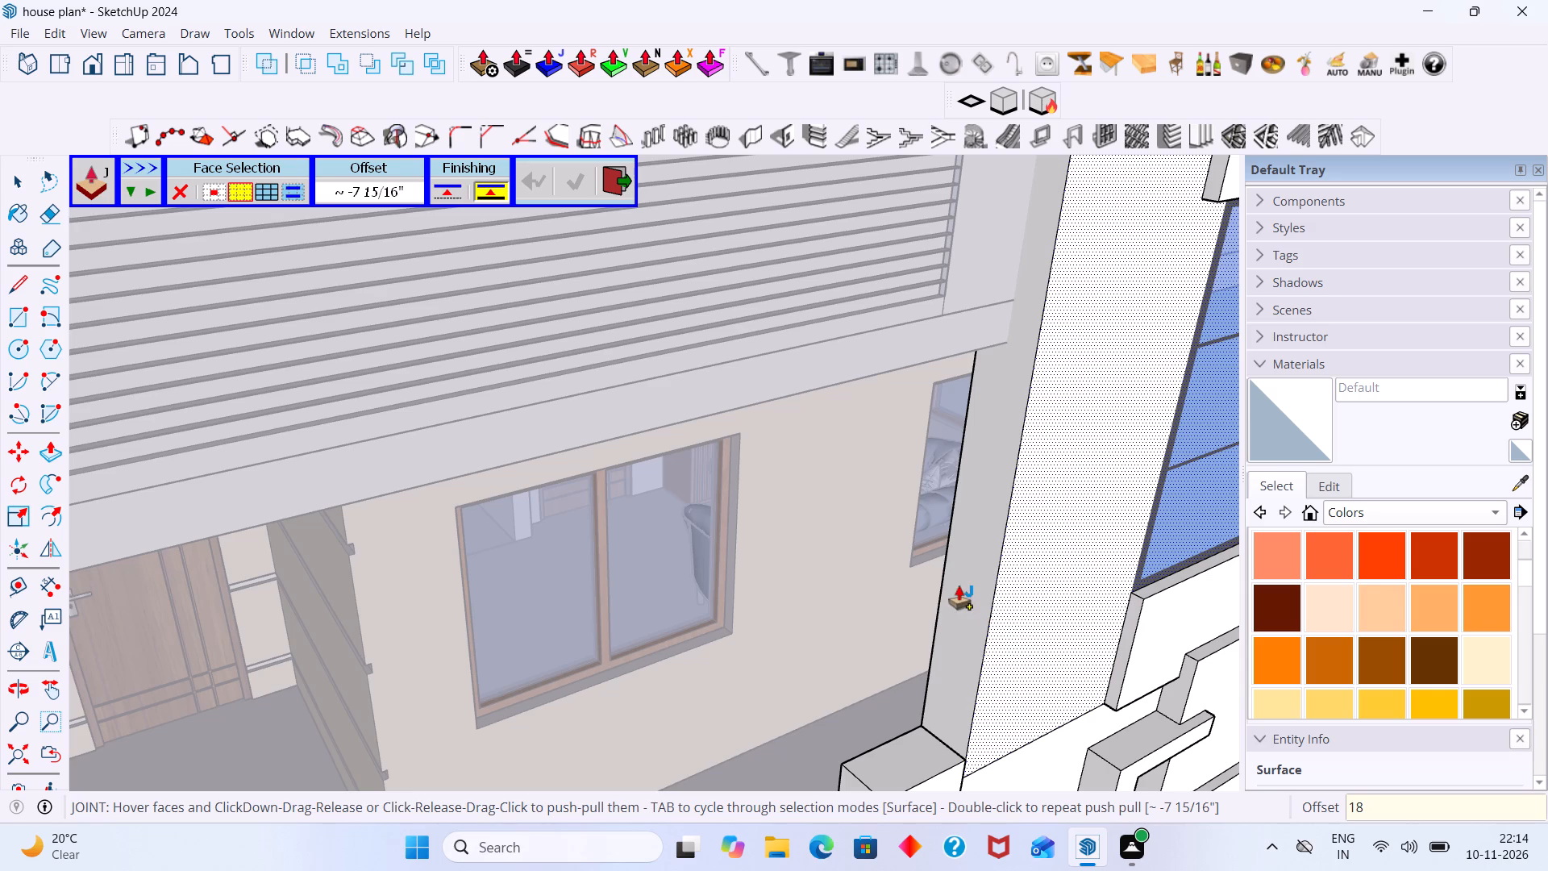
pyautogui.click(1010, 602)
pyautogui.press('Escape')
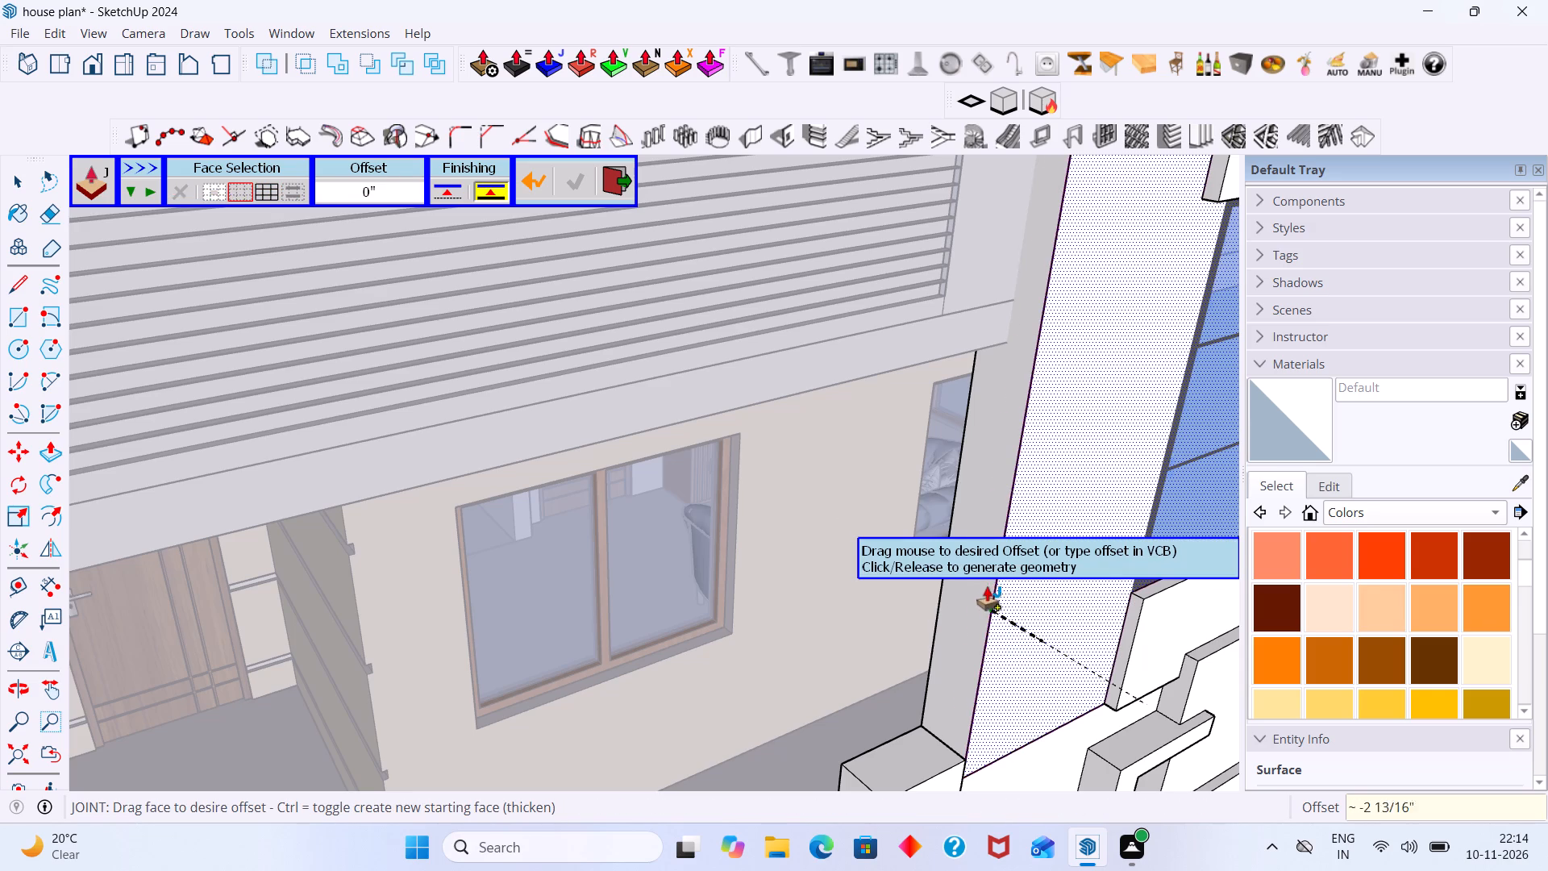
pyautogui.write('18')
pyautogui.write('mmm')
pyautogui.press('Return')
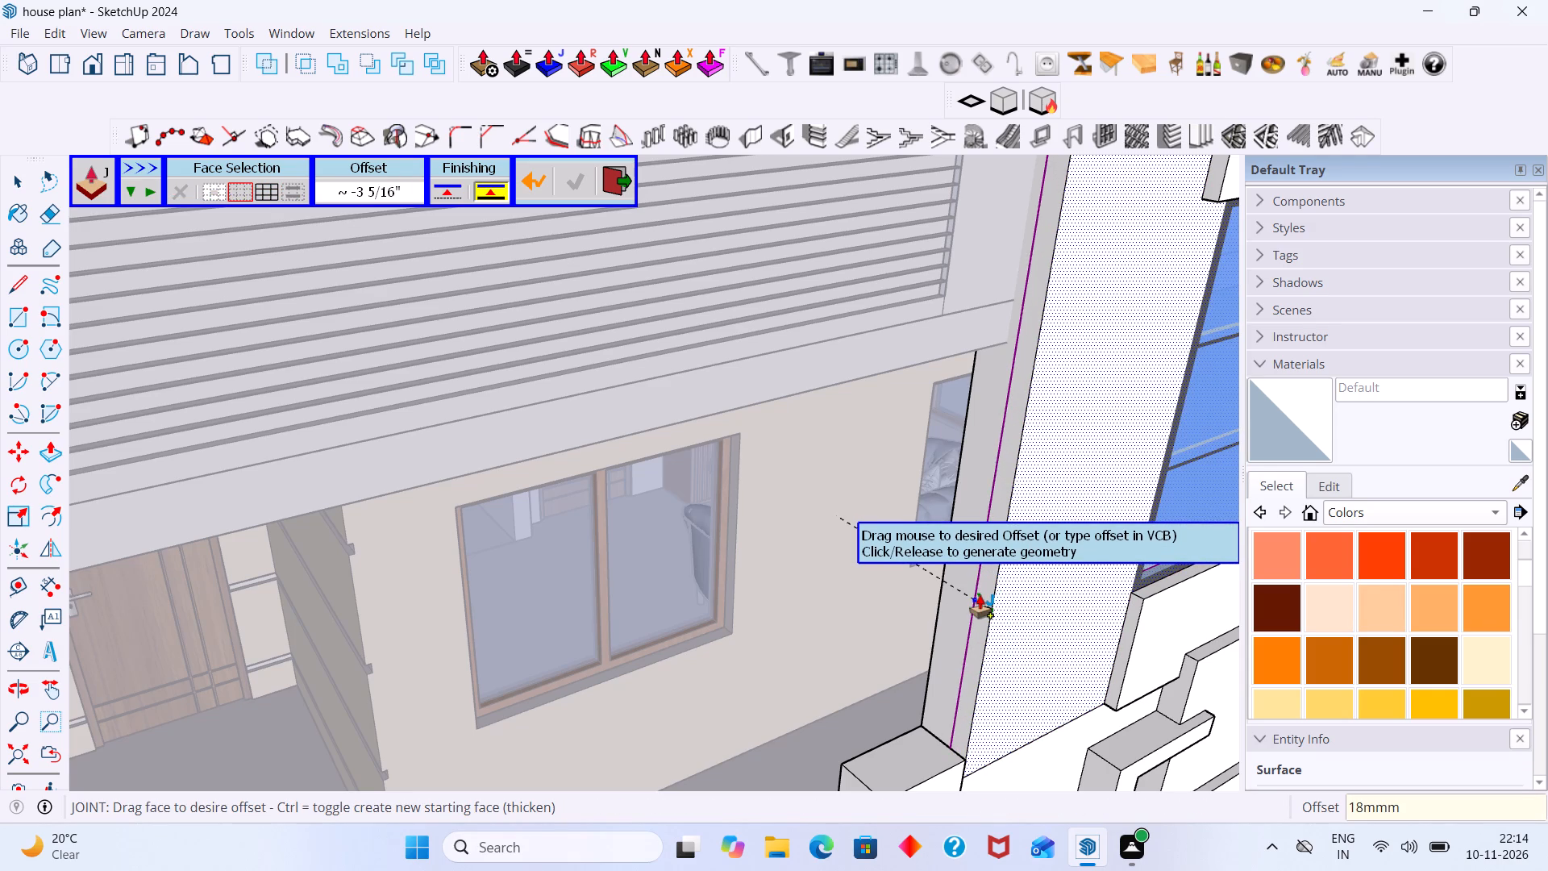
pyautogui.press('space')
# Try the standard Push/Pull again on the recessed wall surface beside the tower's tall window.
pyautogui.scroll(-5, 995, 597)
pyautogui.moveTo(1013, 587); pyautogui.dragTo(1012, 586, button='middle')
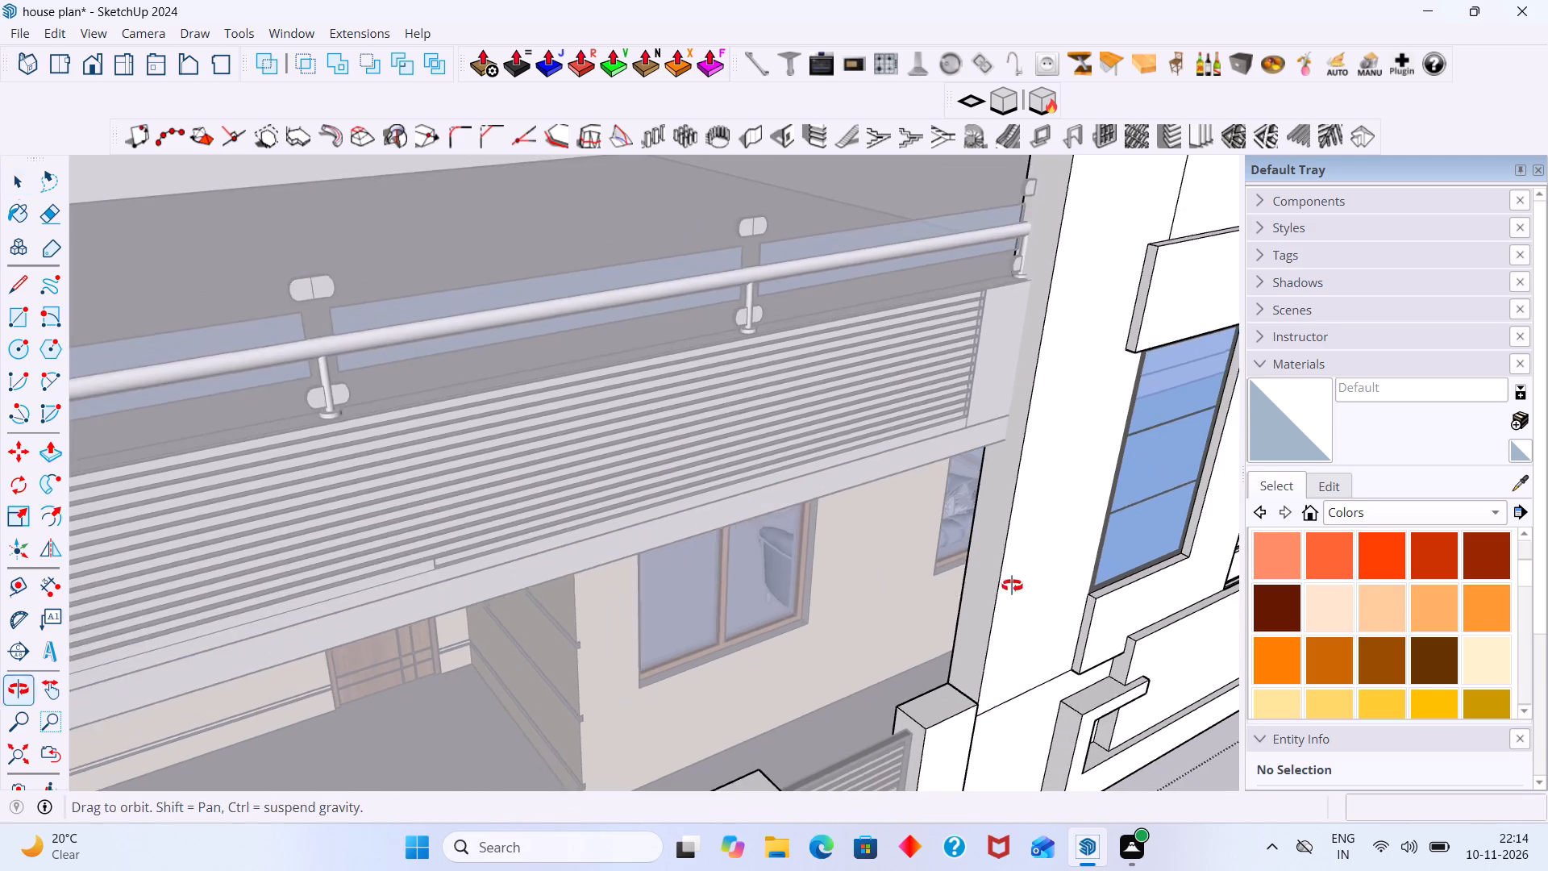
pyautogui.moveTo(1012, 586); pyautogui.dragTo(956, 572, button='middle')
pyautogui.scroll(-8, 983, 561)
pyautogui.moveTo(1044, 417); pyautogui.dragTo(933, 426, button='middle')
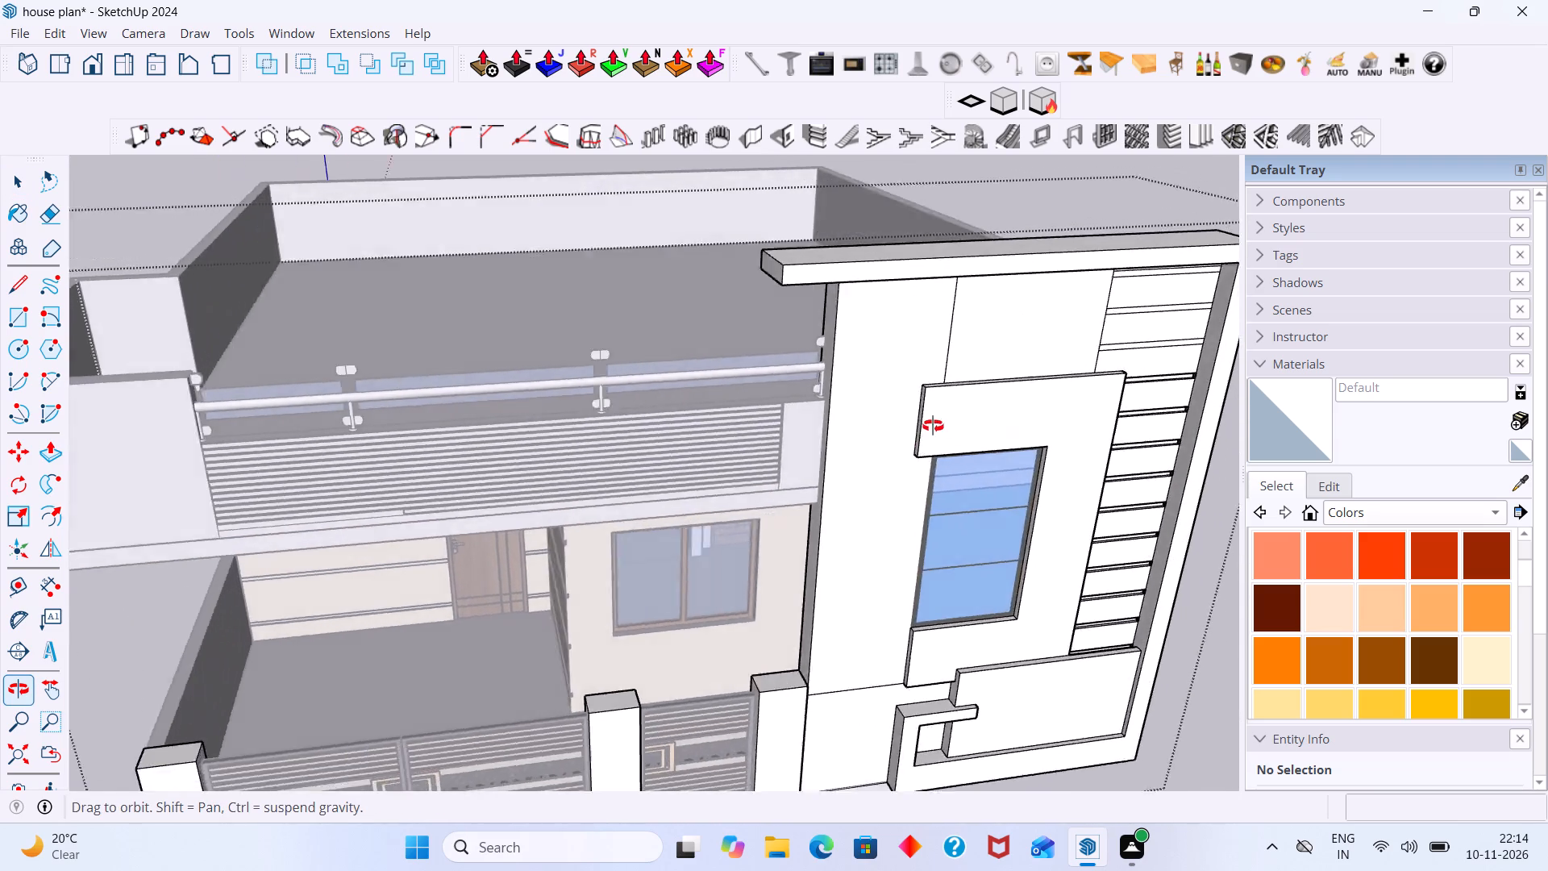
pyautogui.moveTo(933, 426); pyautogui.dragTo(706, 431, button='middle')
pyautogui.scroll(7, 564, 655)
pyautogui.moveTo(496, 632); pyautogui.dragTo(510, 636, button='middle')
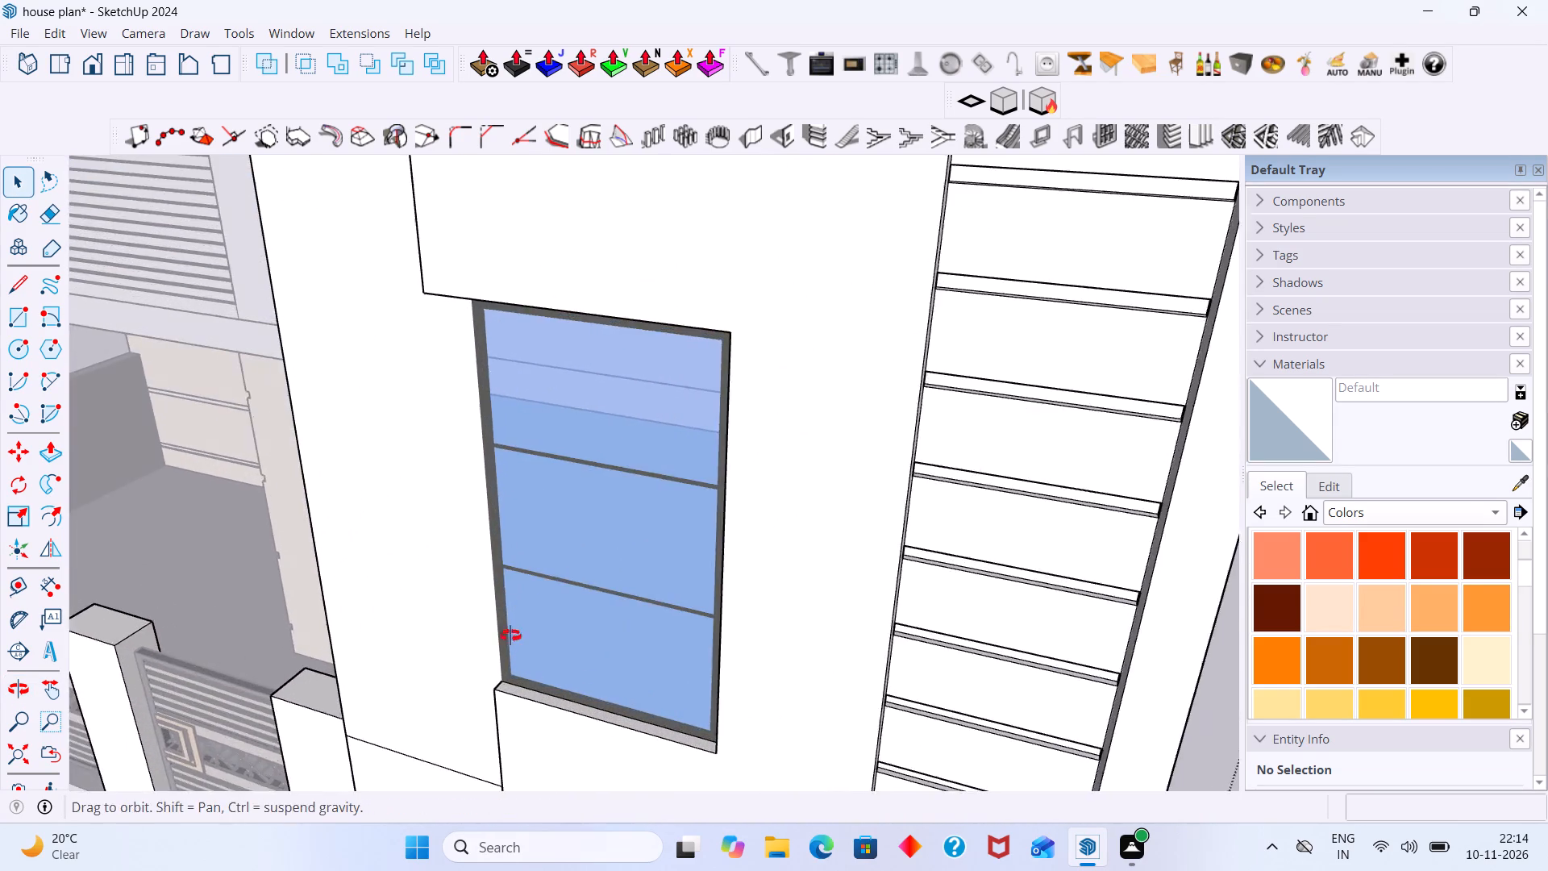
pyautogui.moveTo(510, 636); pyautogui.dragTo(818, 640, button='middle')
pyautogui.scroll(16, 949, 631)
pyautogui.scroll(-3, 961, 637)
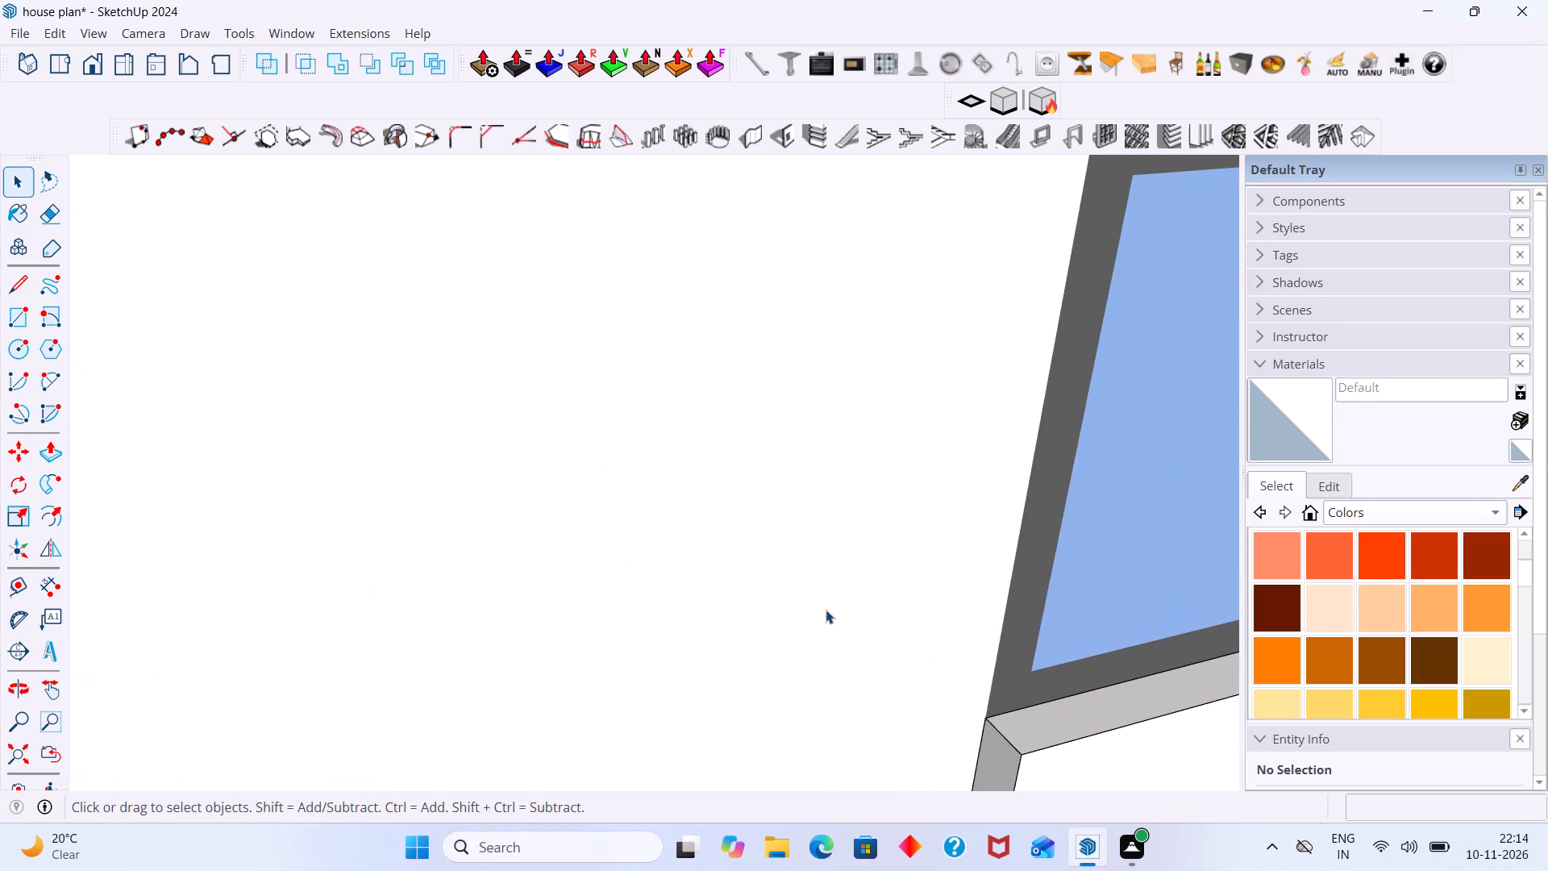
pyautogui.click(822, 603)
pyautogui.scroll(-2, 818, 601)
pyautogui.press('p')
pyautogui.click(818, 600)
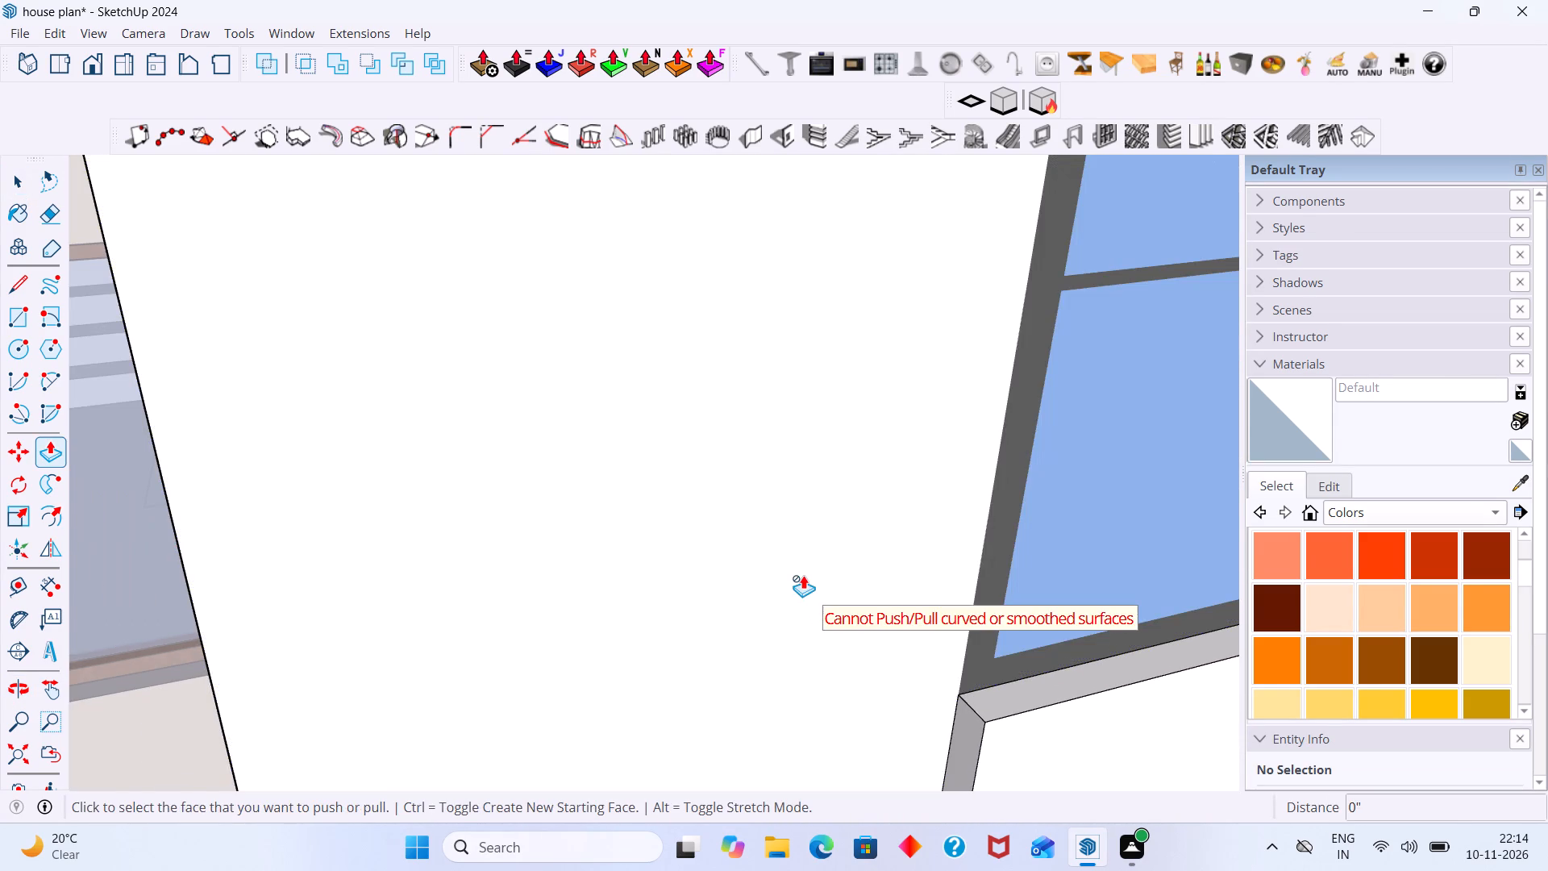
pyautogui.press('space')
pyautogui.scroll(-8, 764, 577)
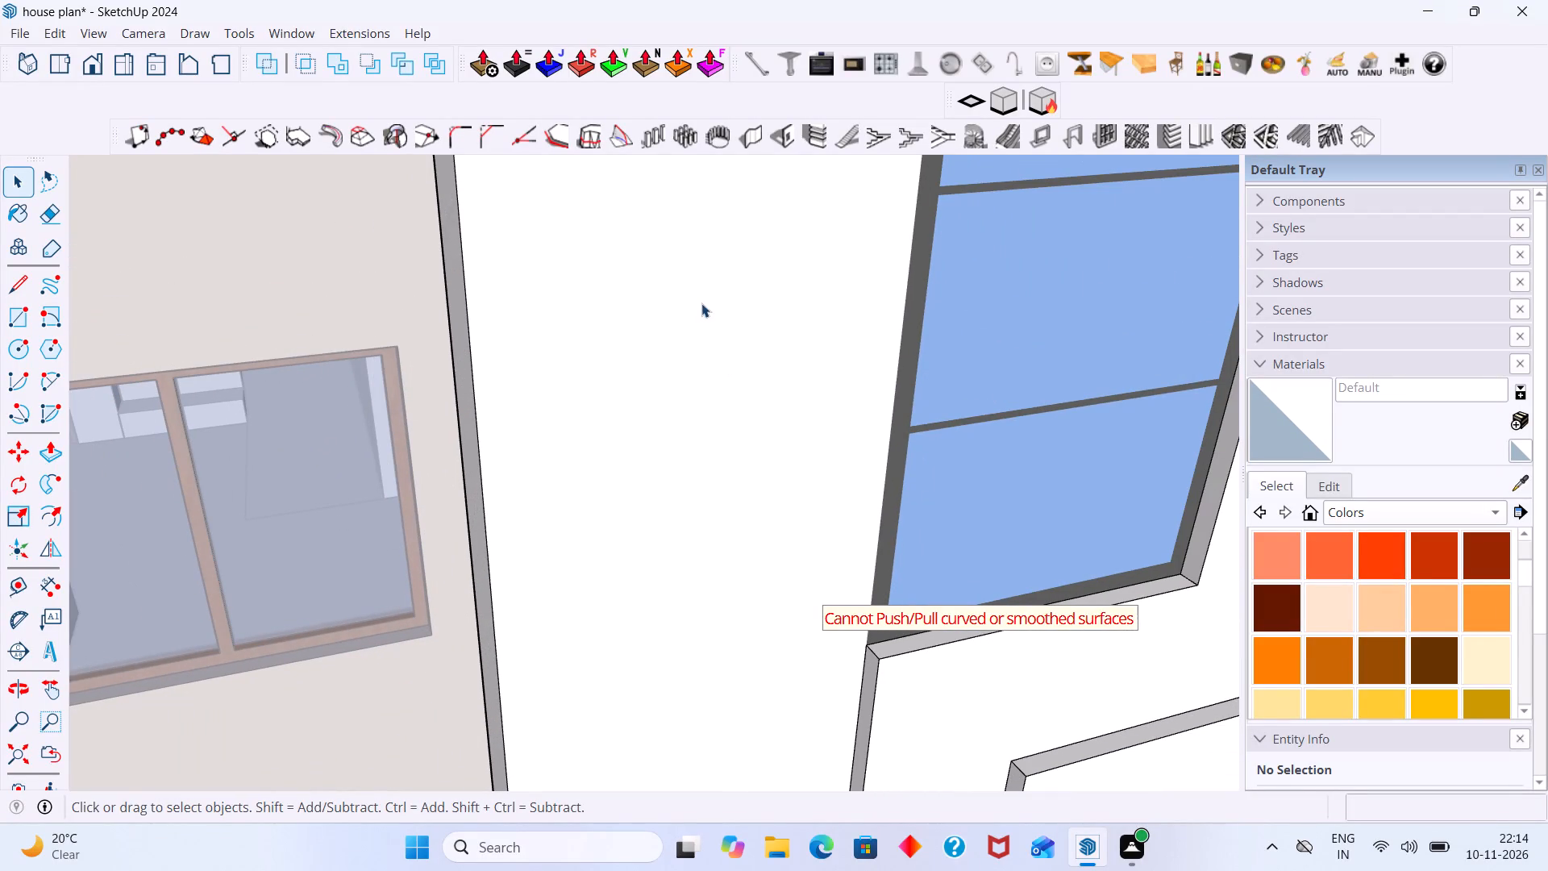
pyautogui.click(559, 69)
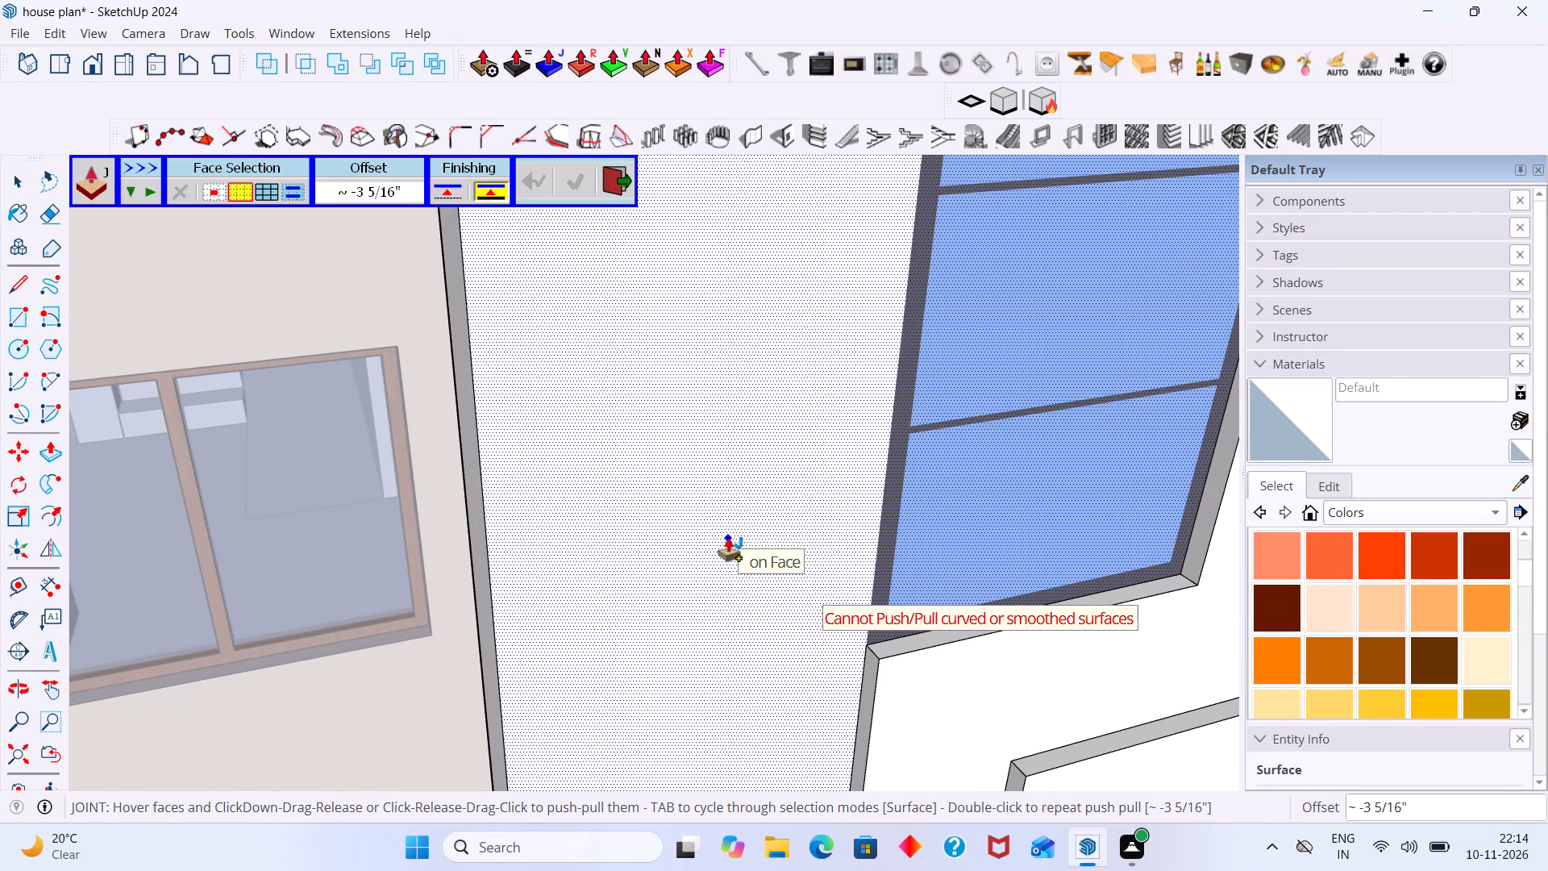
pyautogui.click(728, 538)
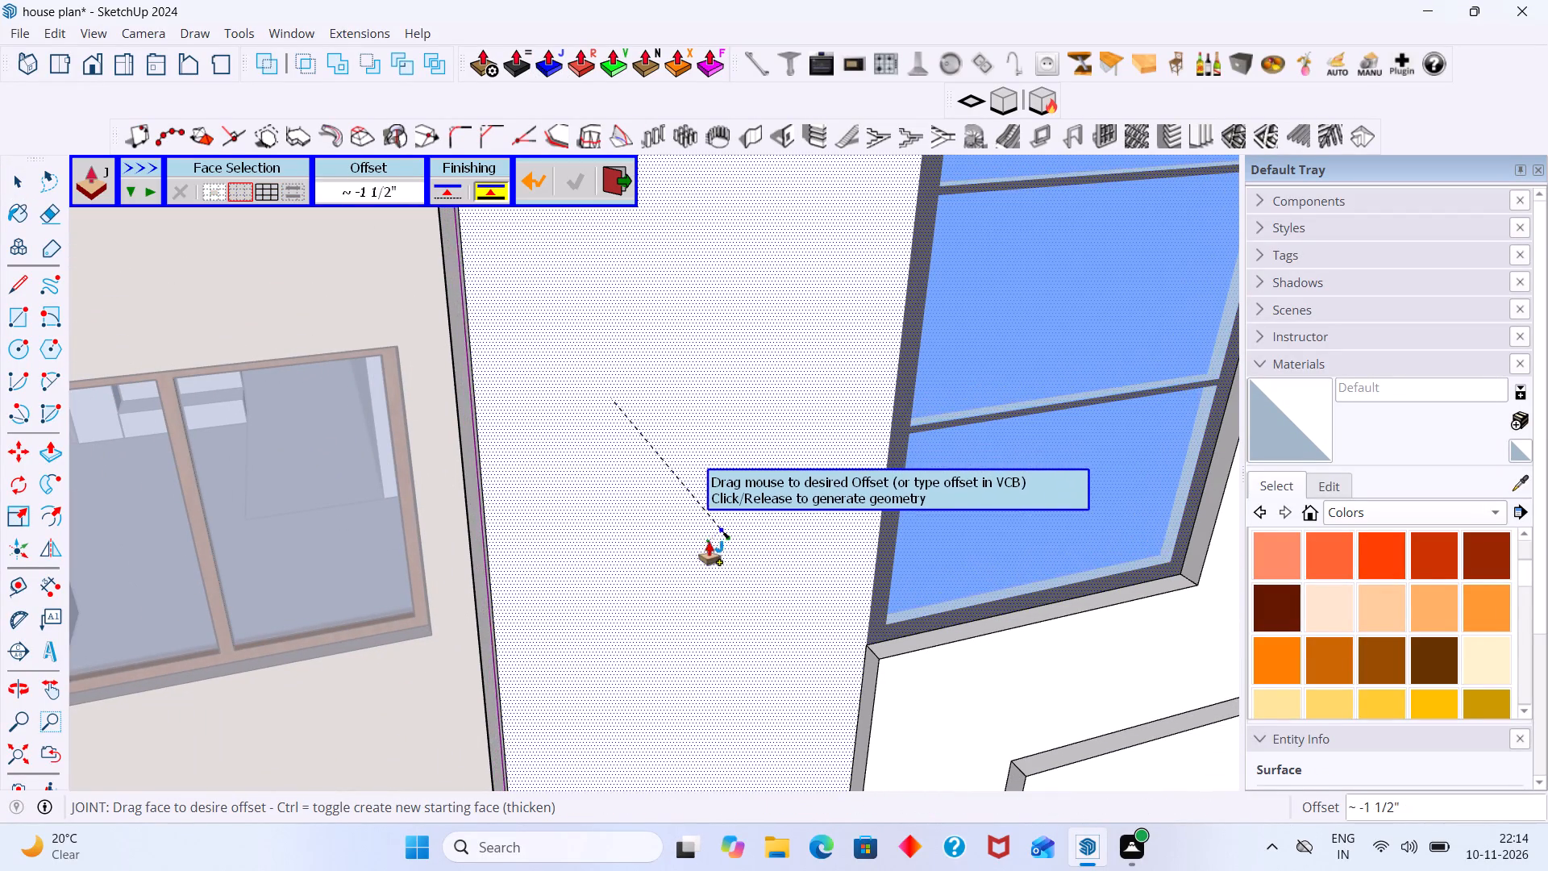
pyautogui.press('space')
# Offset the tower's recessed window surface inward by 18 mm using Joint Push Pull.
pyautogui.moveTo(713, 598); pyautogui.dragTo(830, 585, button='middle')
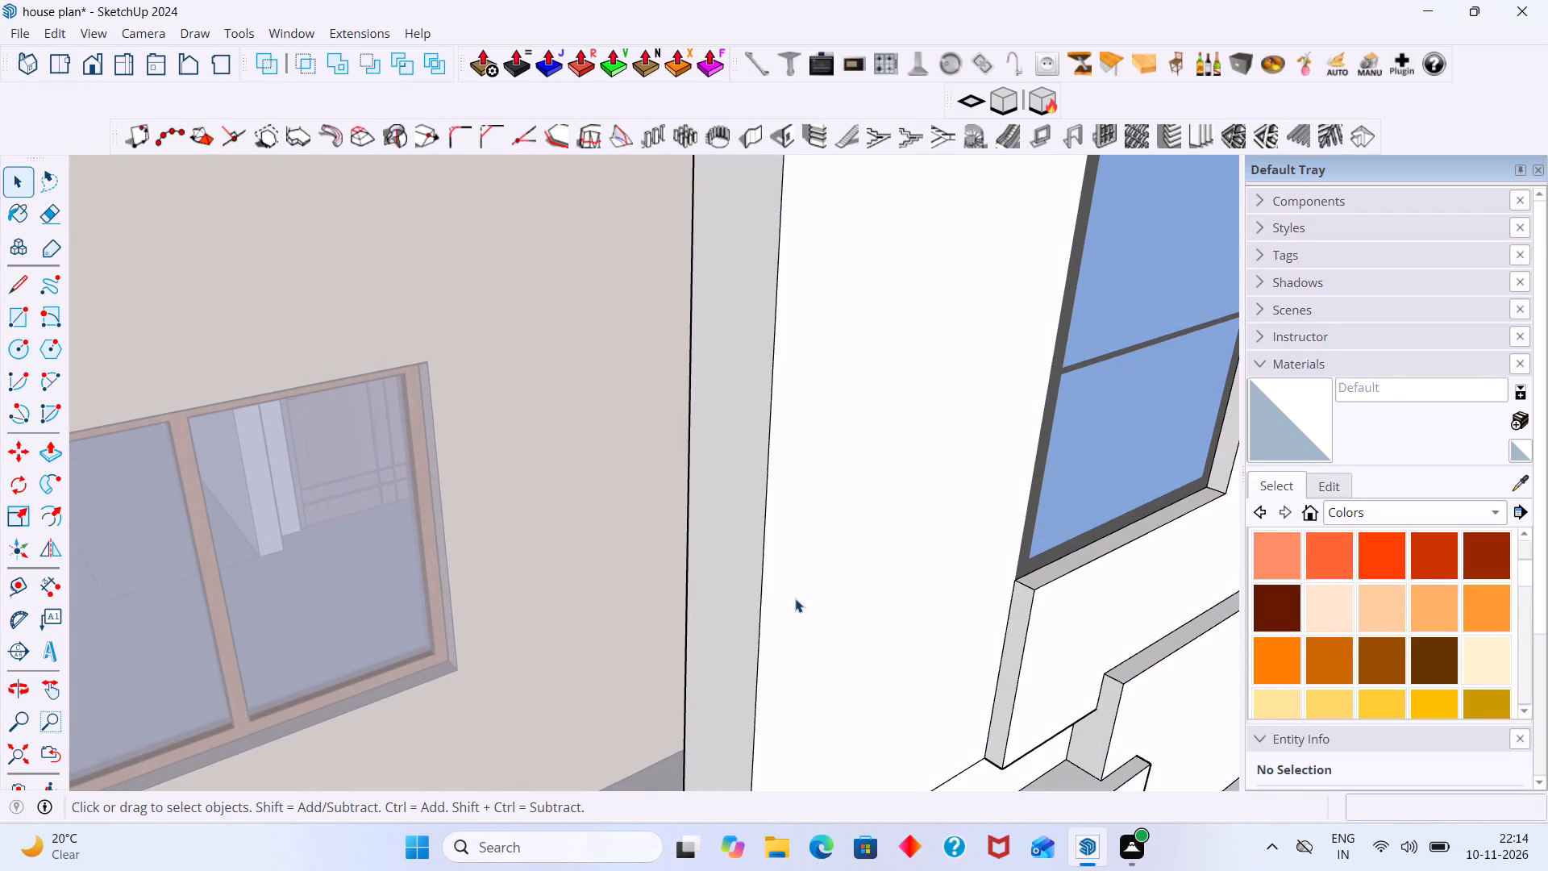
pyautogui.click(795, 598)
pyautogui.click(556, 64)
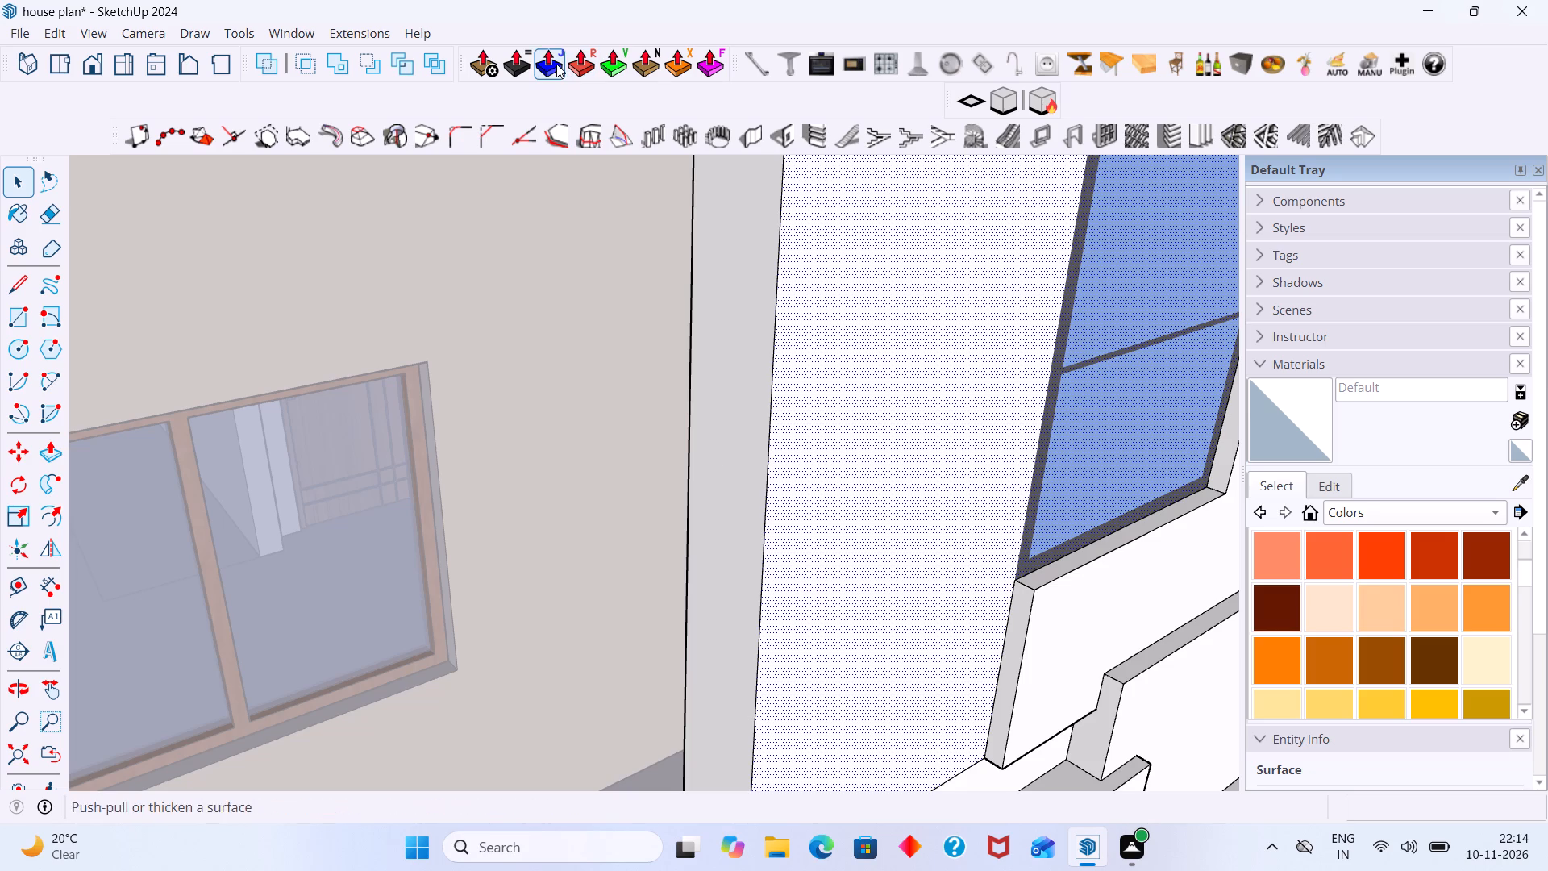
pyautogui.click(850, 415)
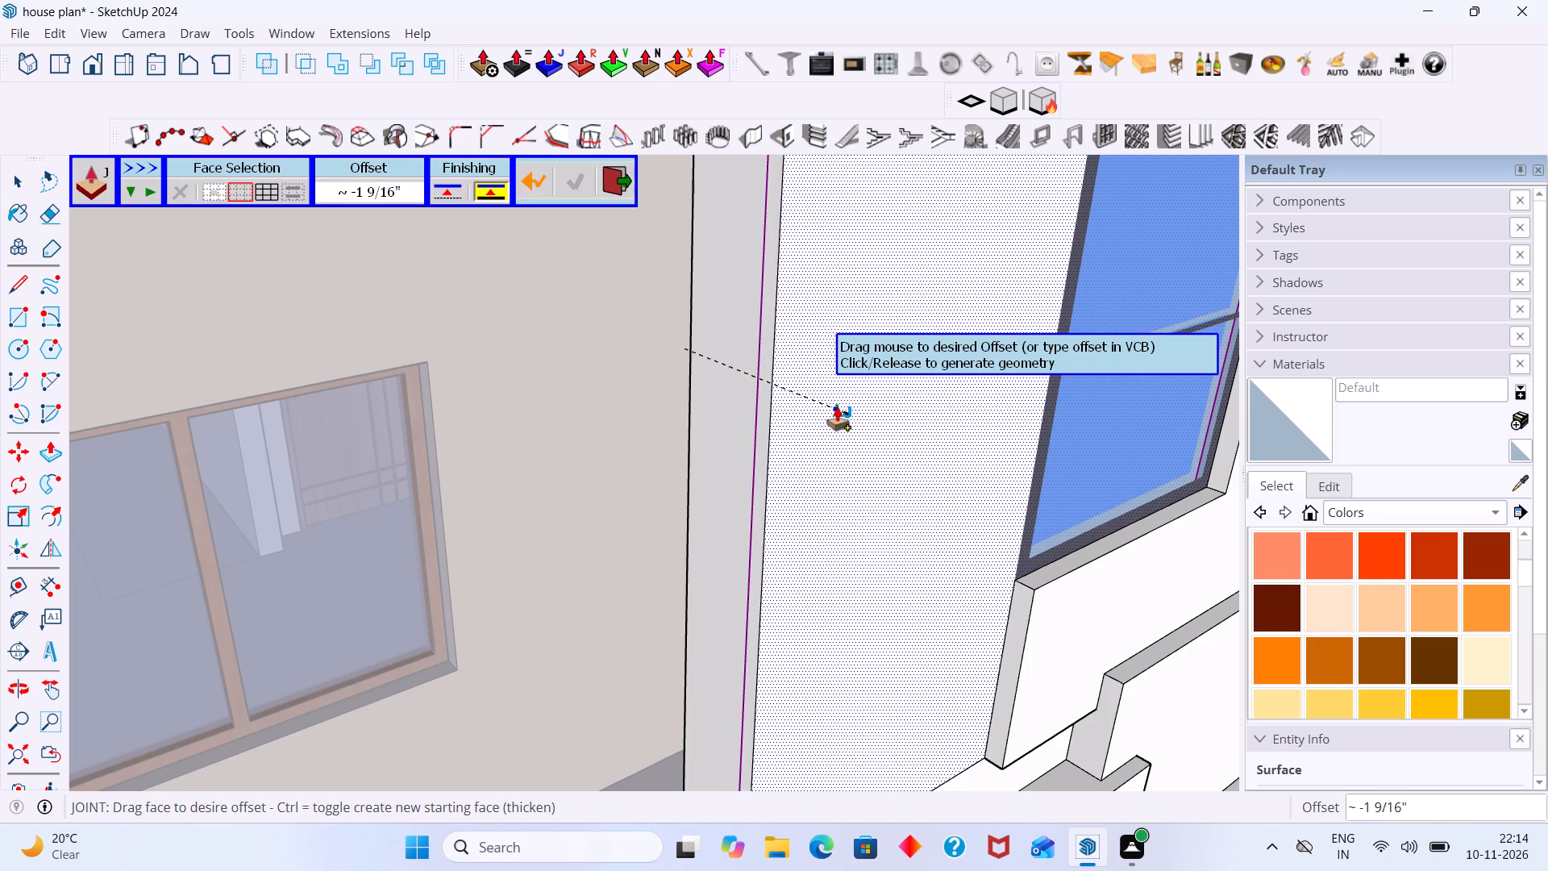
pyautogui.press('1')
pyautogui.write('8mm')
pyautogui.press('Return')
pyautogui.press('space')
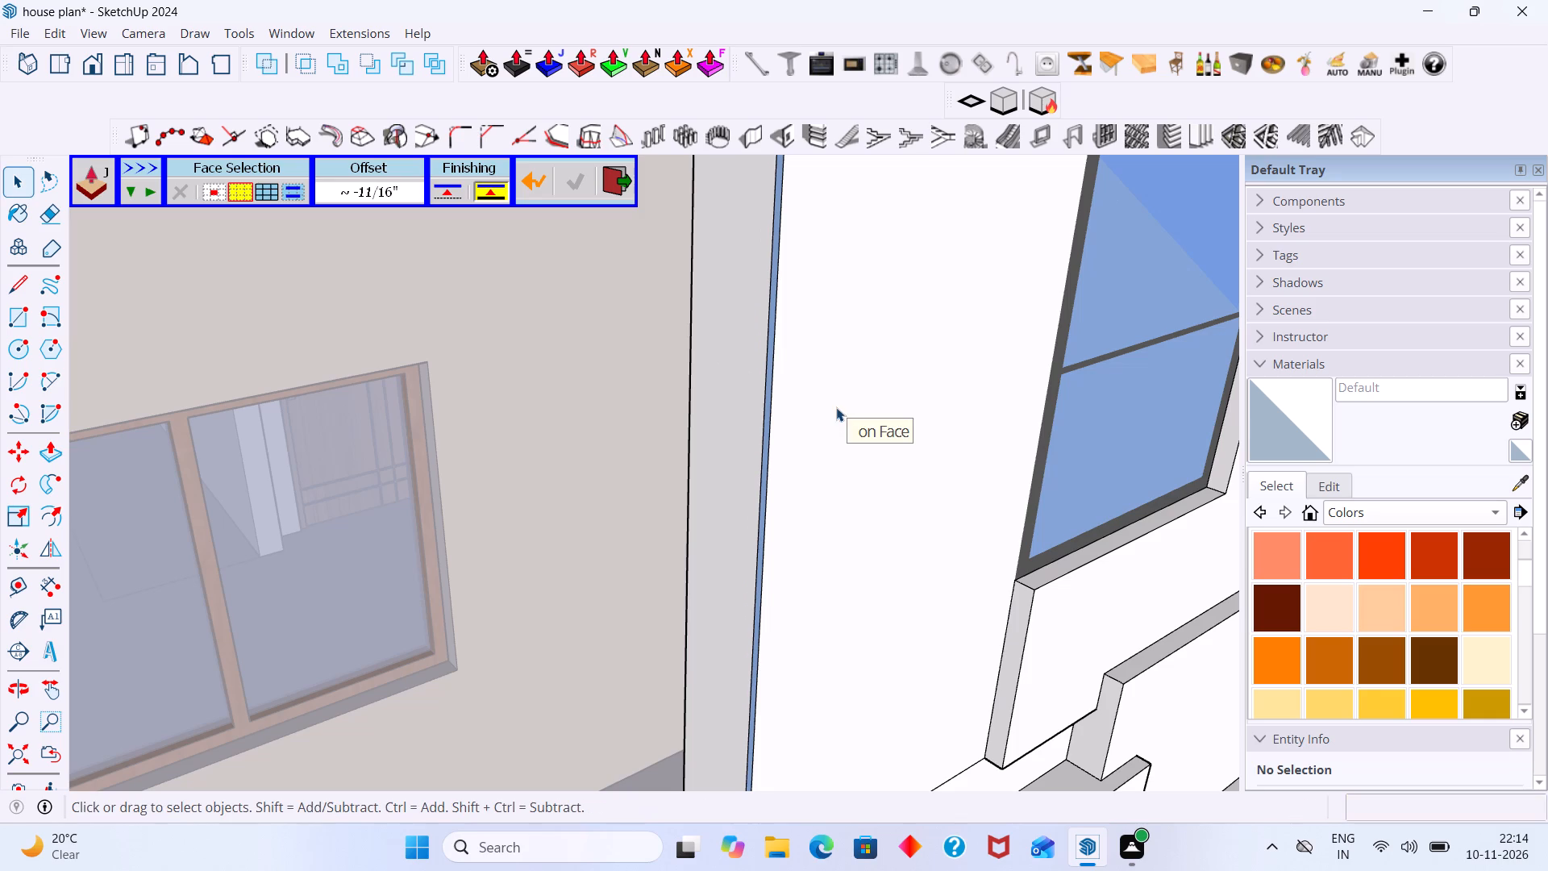
# Examine the new 18 mm offset along the tower's side edge and at its base near the gate pillar.
pyautogui.scroll(-9, 836, 413)
pyautogui.moveTo(815, 586); pyautogui.dragTo(1067, 631, button='middle')
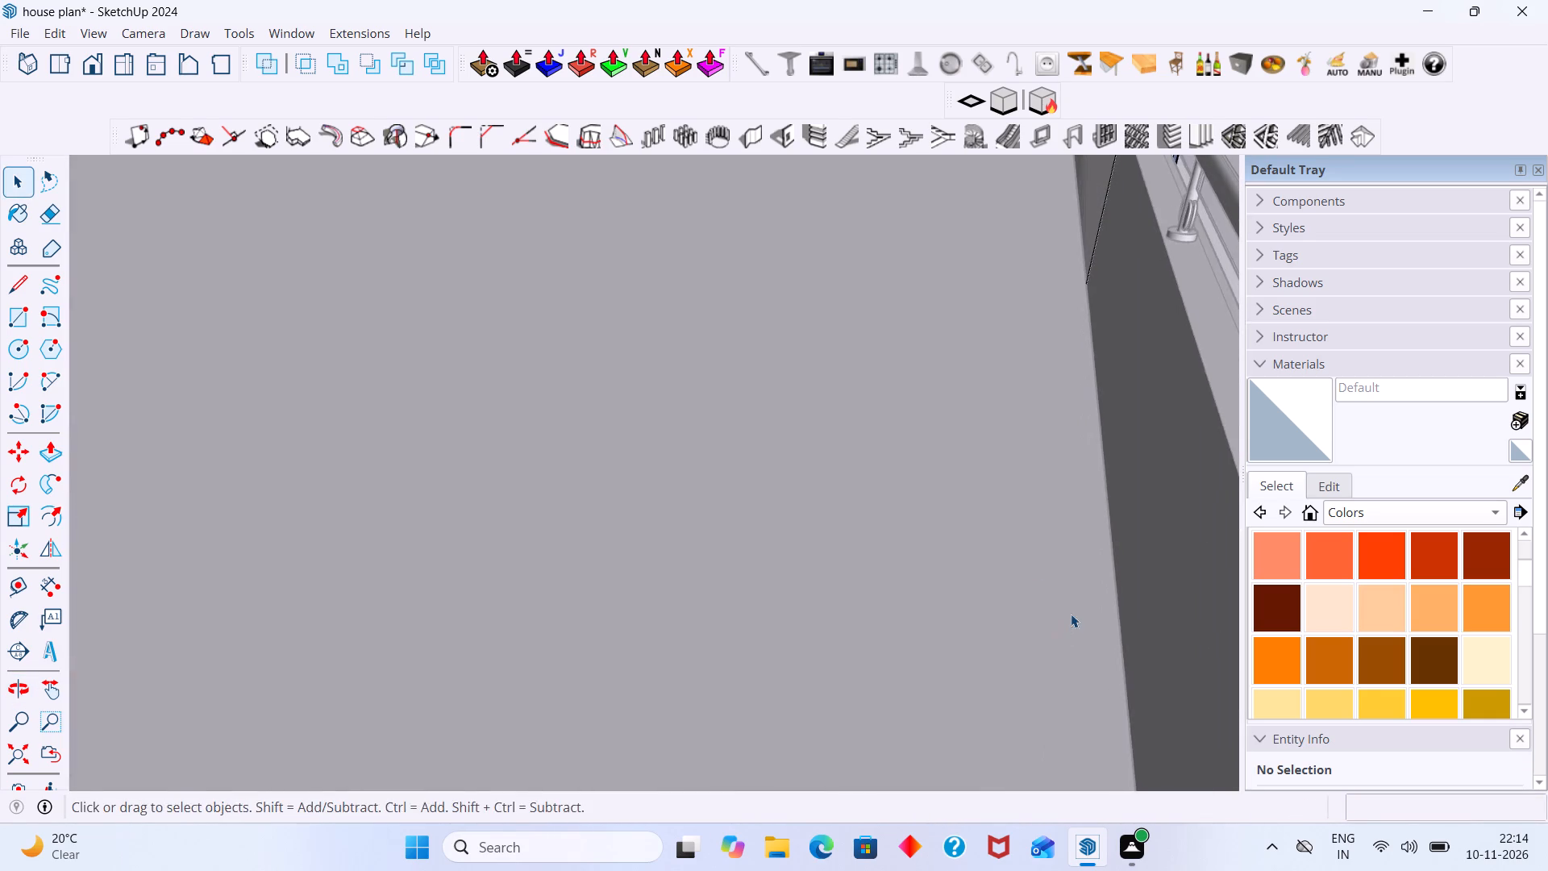
pyautogui.moveTo(1054, 599); pyautogui.dragTo(814, 531, button='middle')
pyautogui.scroll(-1, 1048, 598)
pyautogui.moveTo(1042, 594); pyautogui.dragTo(707, 452, button='middle')
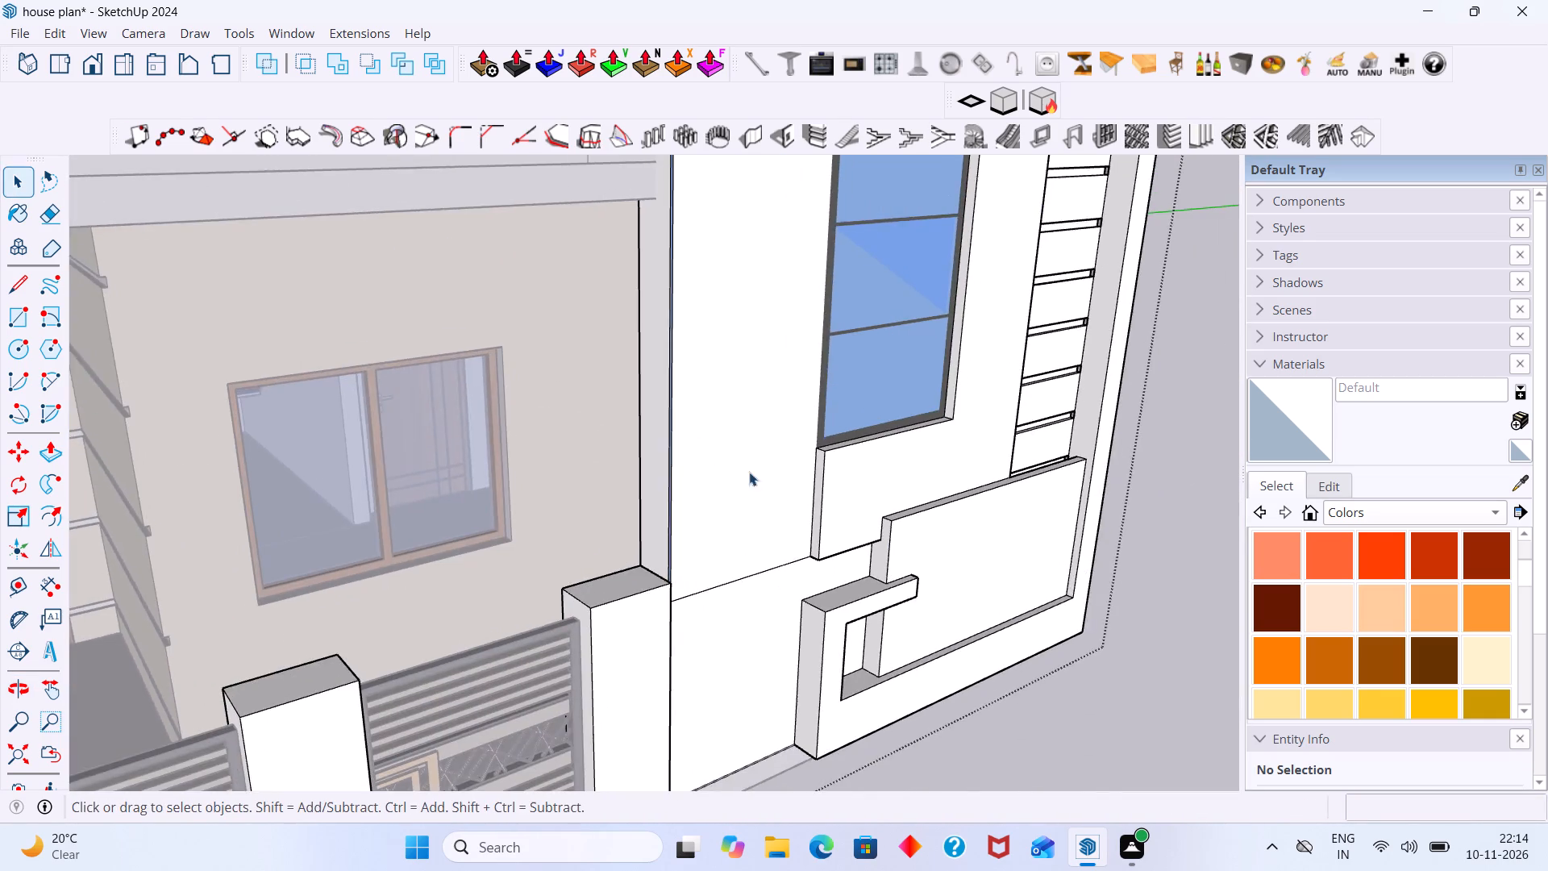
pyautogui.scroll(2, 772, 473)
pyautogui.moveTo(706, 523); pyautogui.dragTo(865, 559, button='middle')
pyautogui.scroll(14, 881, 591)
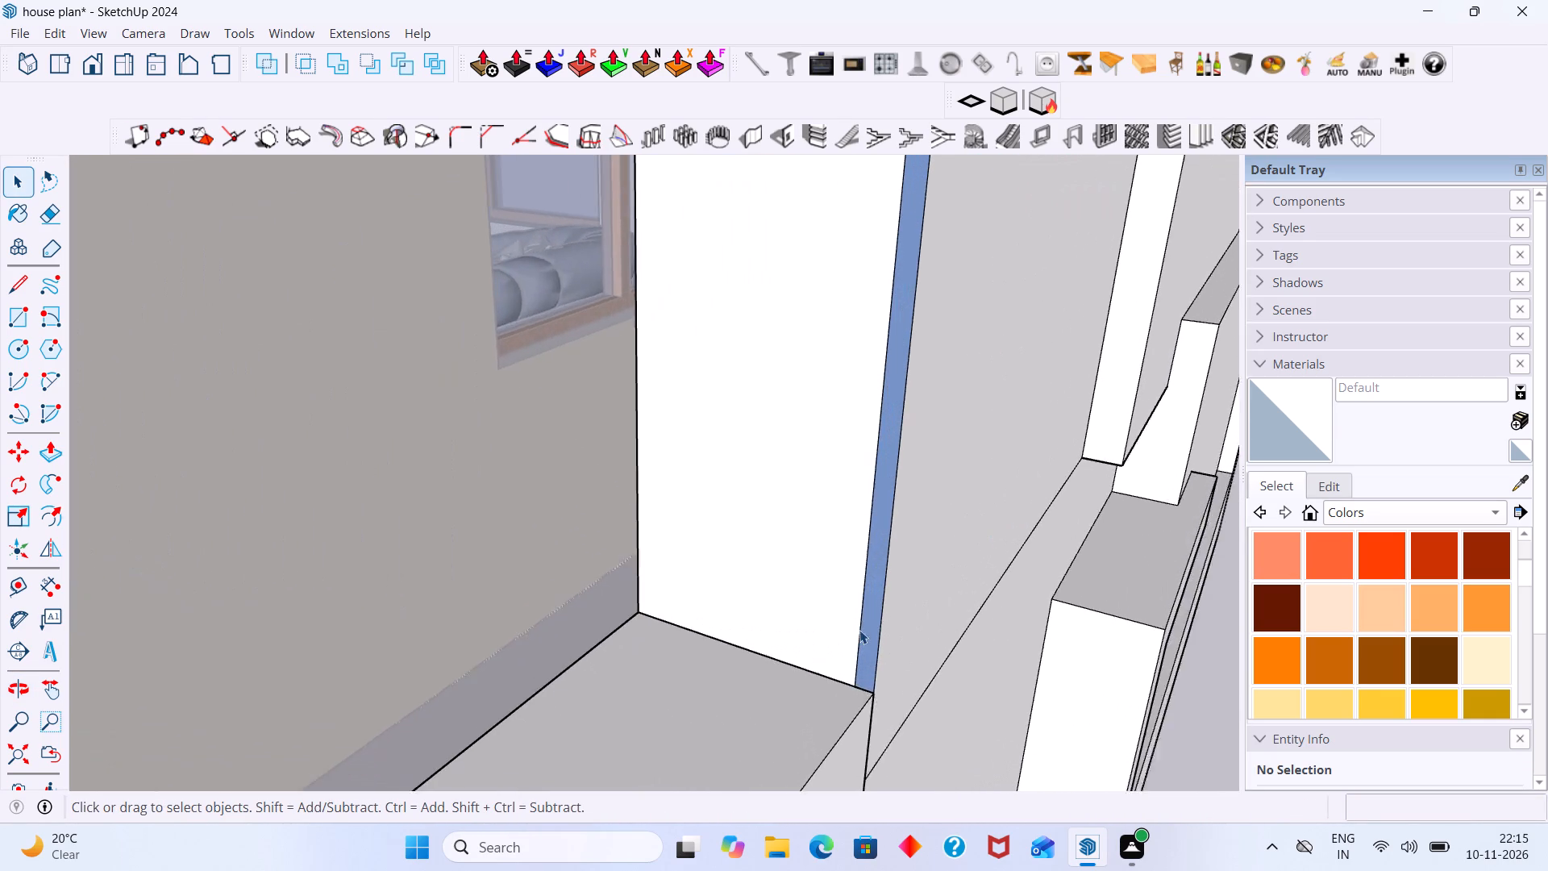
pyautogui.scroll(6, 859, 630)
pyautogui.moveTo(852, 628); pyautogui.dragTo(716, 536, button='middle')
pyautogui.scroll(-3, 874, 561)
pyautogui.keyDown('shift'); pyautogui.moveTo(877, 551); pyautogui.dragTo(865, 520, button='middle'); pyautogui.keyUp('shift')
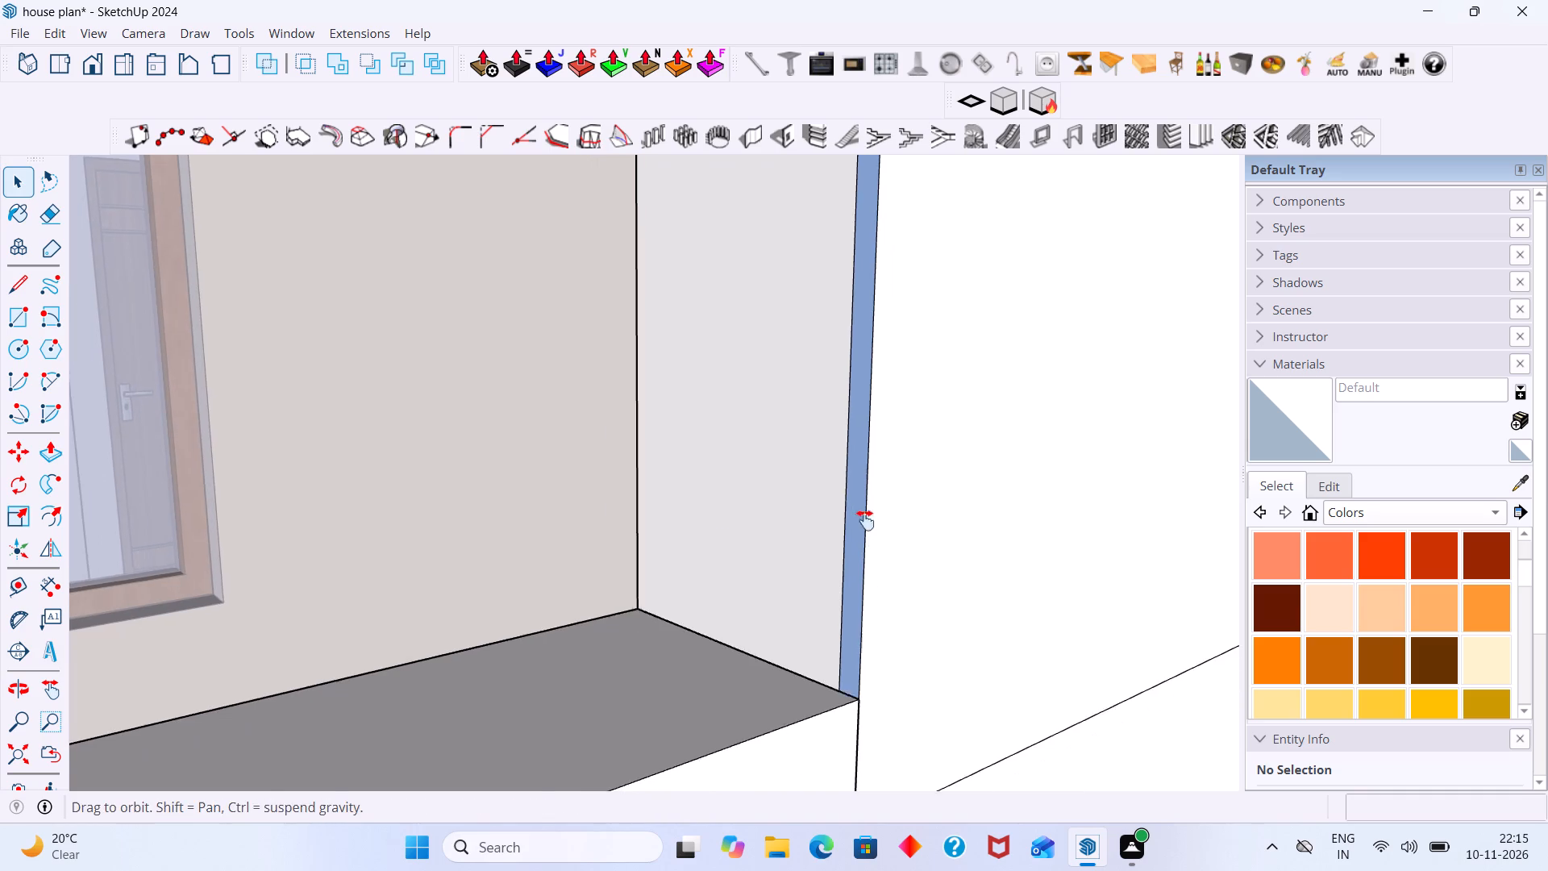
pyautogui.keyDown('shift'); pyautogui.moveTo(865, 520); pyautogui.dragTo(789, 465, button='middle'); pyautogui.keyUp('shift')
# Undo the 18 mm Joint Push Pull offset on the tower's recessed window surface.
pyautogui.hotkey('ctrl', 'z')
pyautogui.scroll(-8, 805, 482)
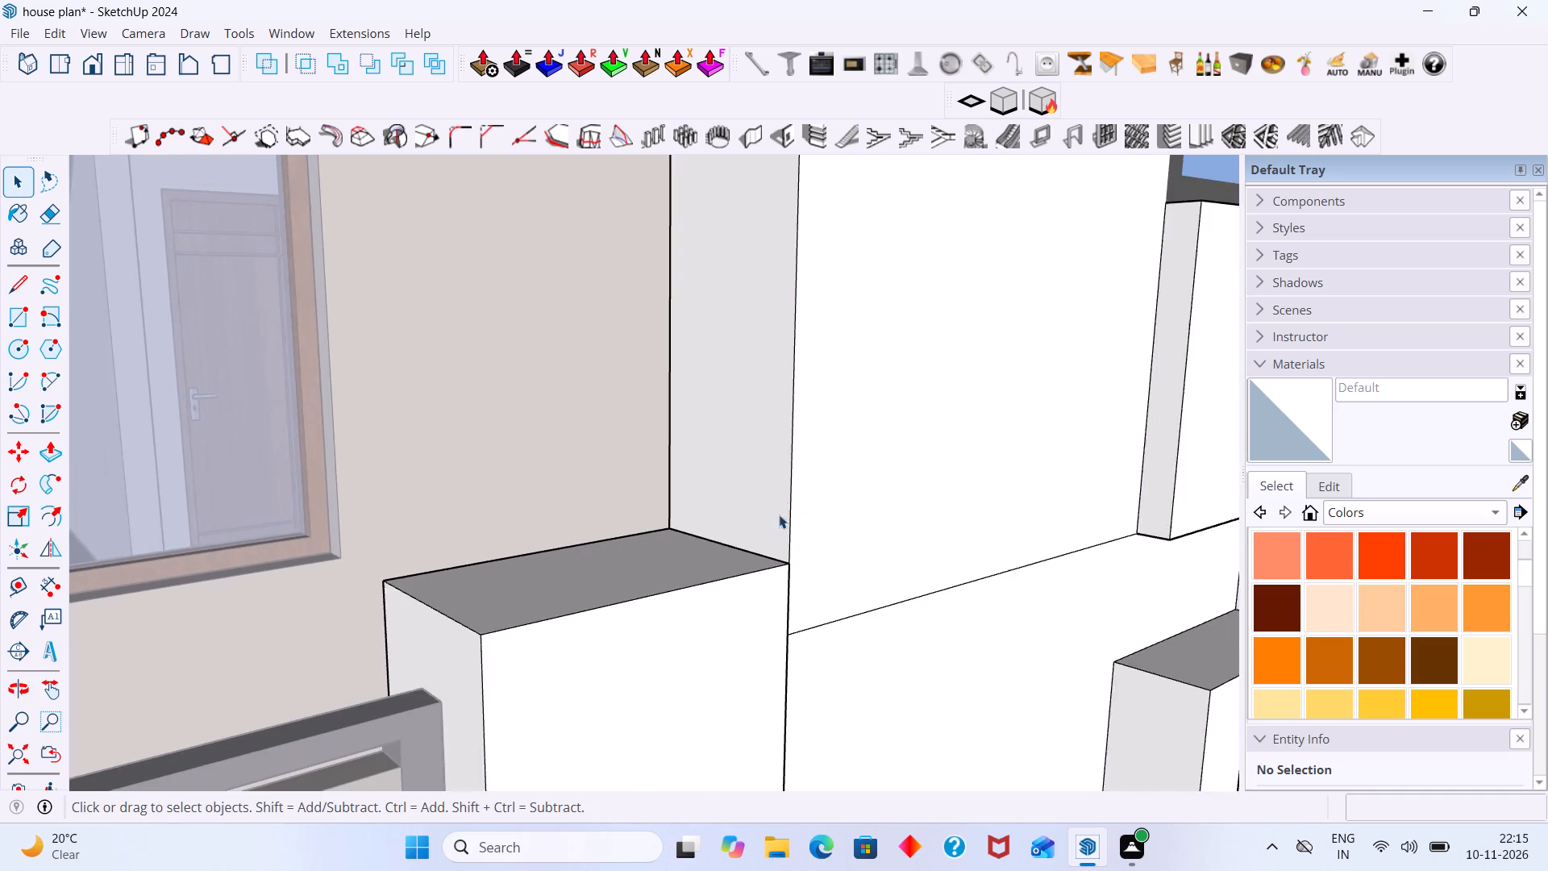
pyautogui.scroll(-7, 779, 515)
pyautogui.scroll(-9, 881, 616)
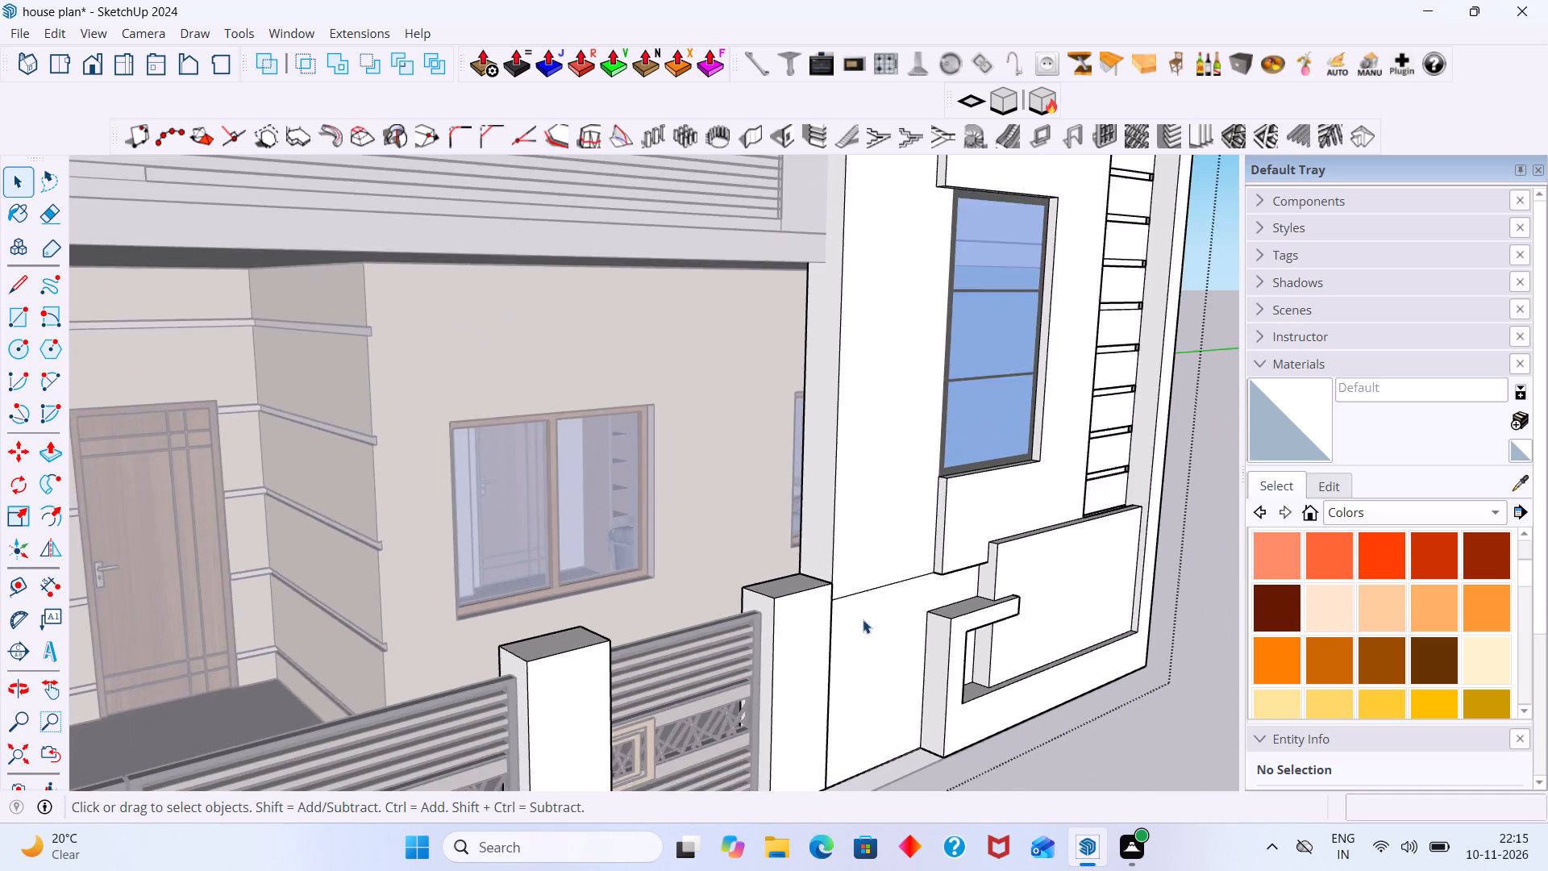
# Examine the lower corner of the tower's tall window, checking how its frame selects with the adjoining wall.
pyautogui.scroll(-2, 863, 619)
pyautogui.click(975, 777)
pyautogui.moveTo(939, 495); pyautogui.dragTo(740, 500, button='middle')
pyautogui.scroll(1, 742, 494)
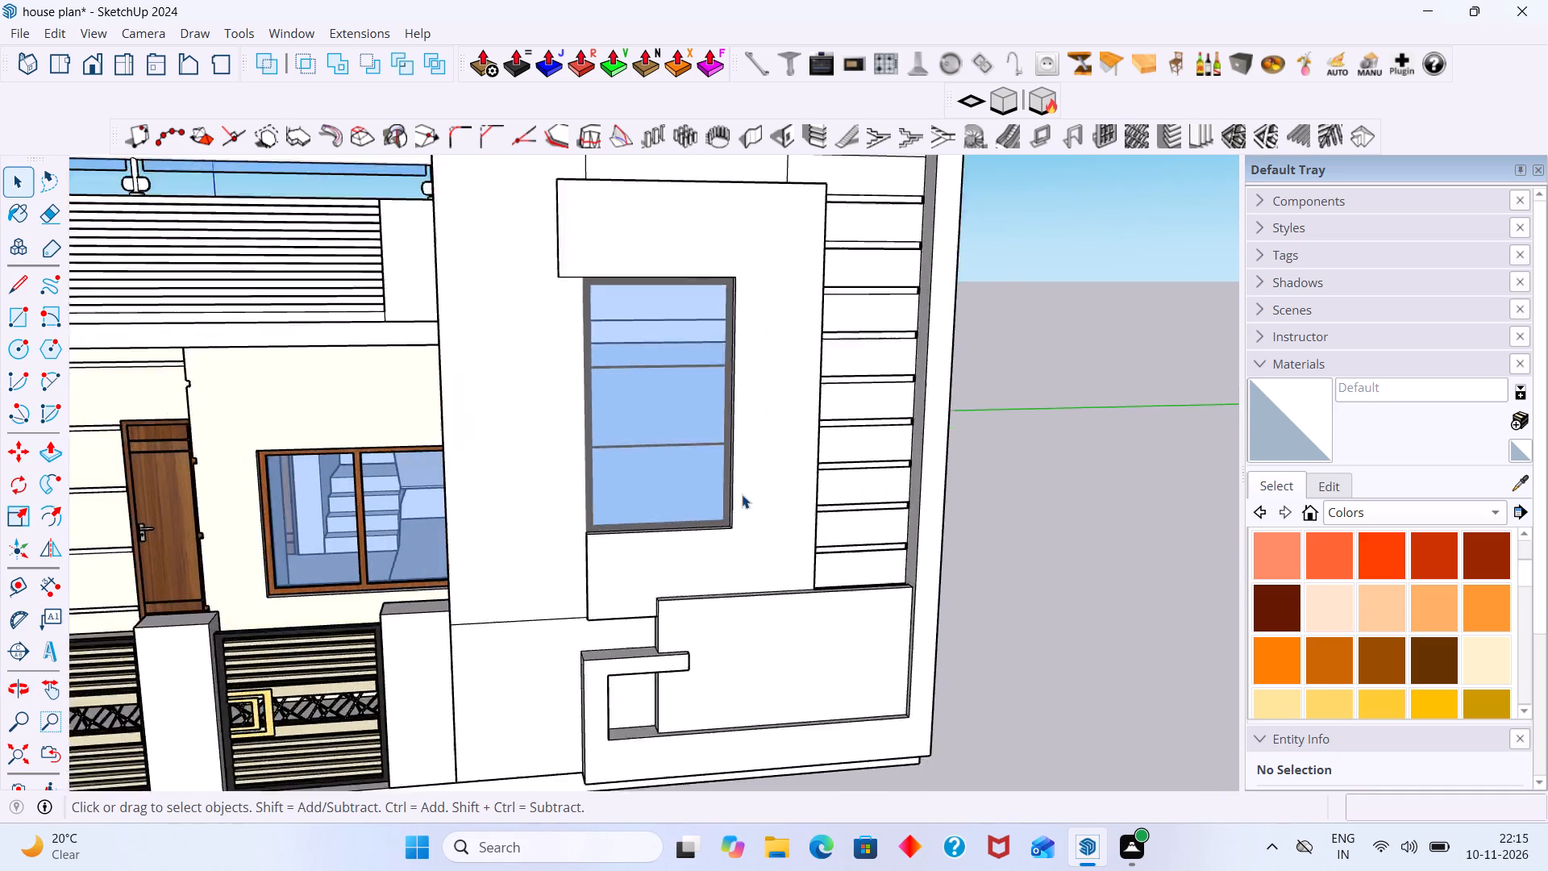
pyautogui.scroll(10, 742, 494)
pyautogui.scroll(-6, 837, 558)
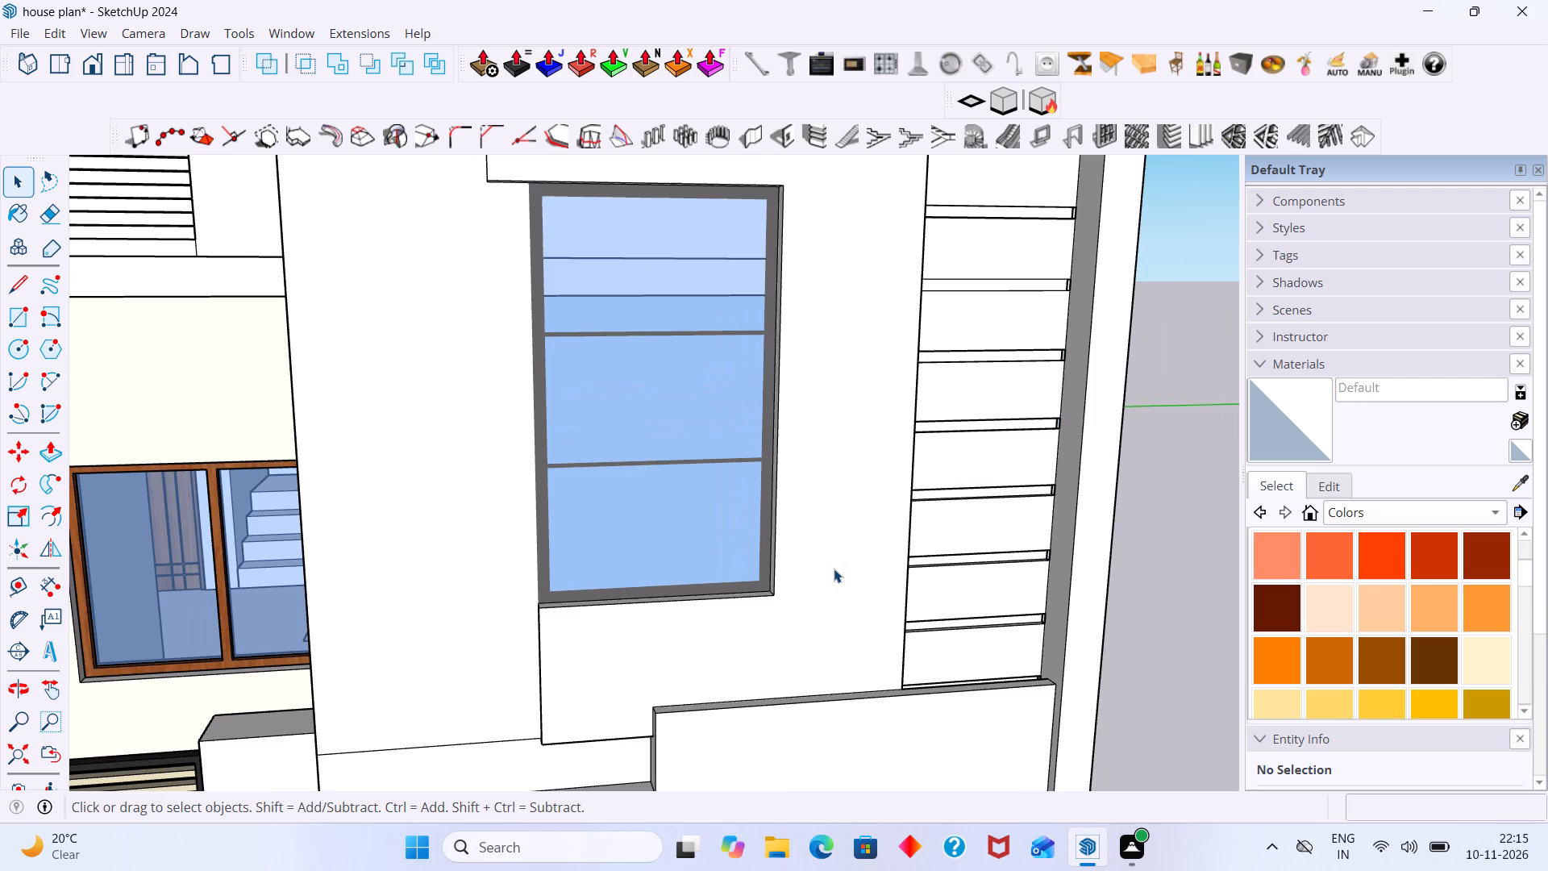
pyautogui.scroll(12, 561, 545)
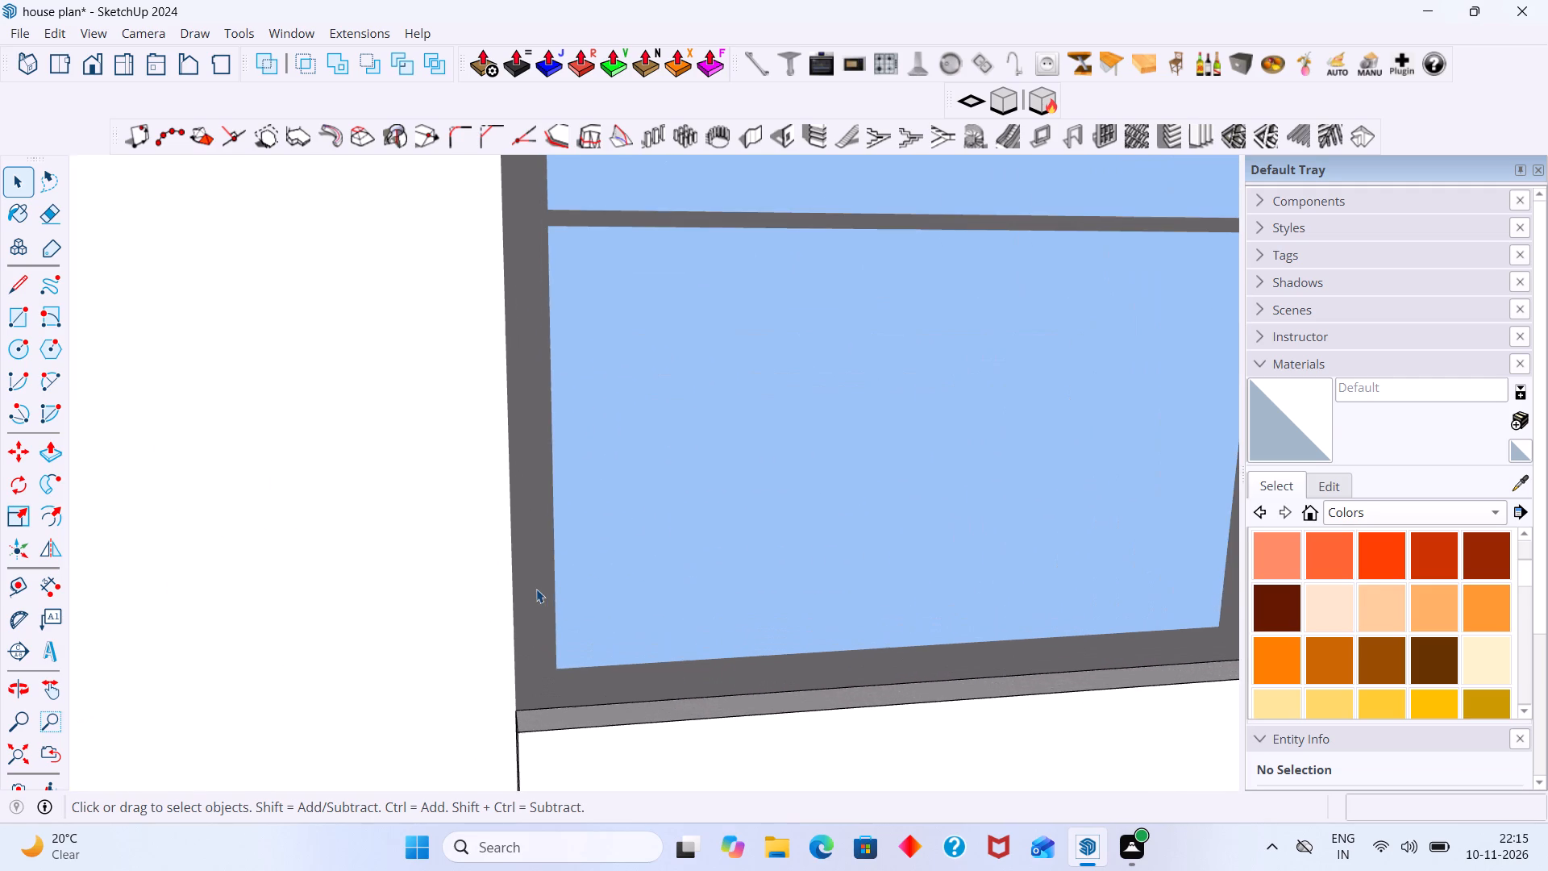
pyautogui.click(542, 602)
pyautogui.scroll(2, 537, 607)
pyautogui.tripleClick(537, 612)
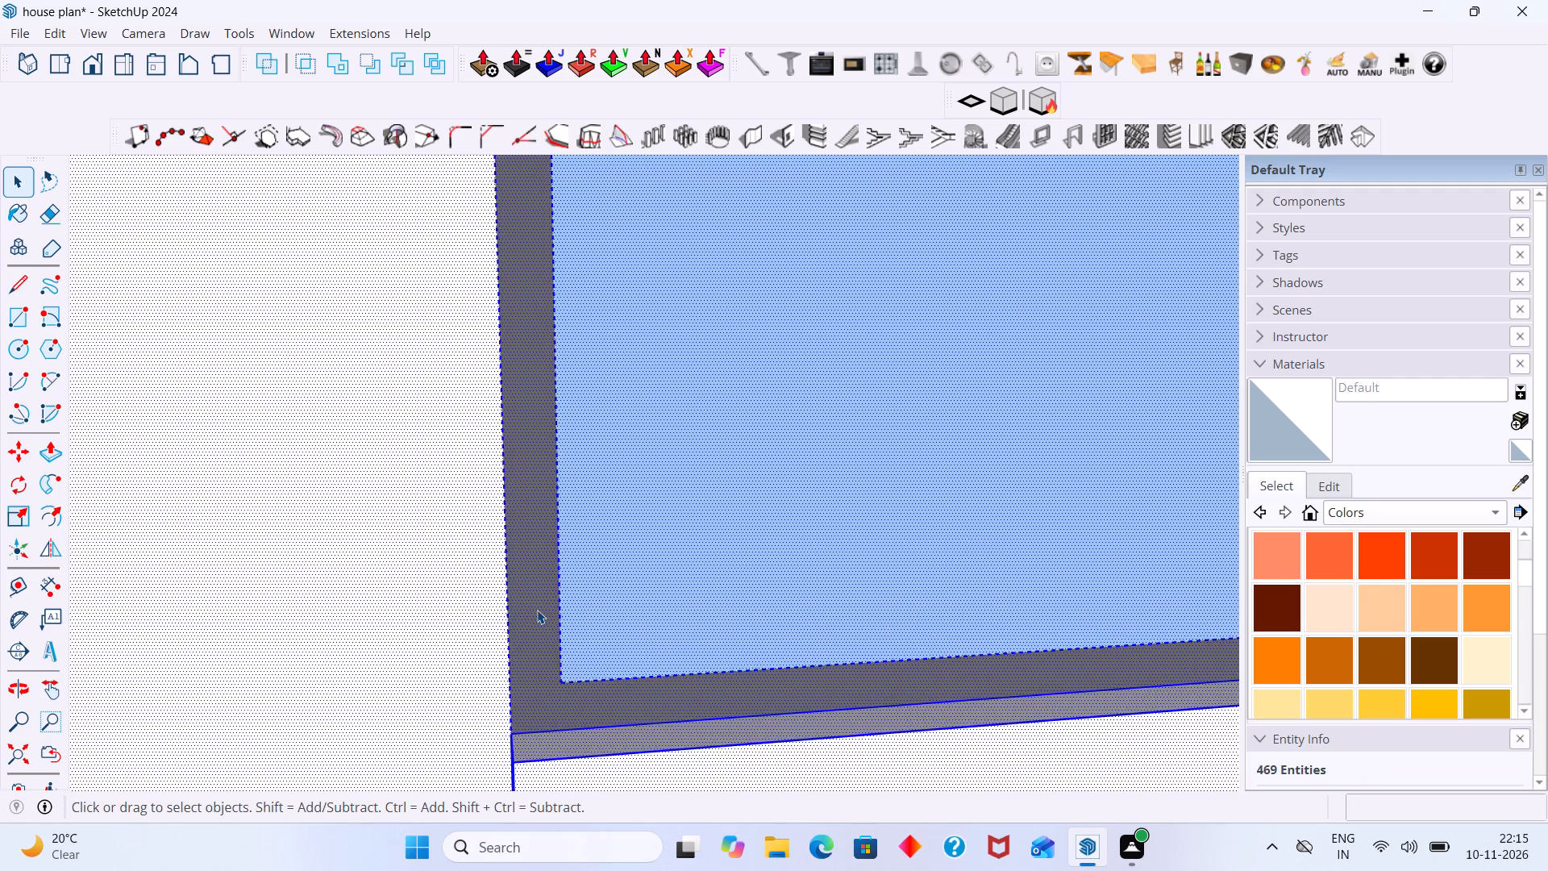
pyautogui.click(537, 610)
pyautogui.scroll(1, 539, 610)
pyautogui.scroll(-3, 539, 610)
pyautogui.tripleClick(574, 619)
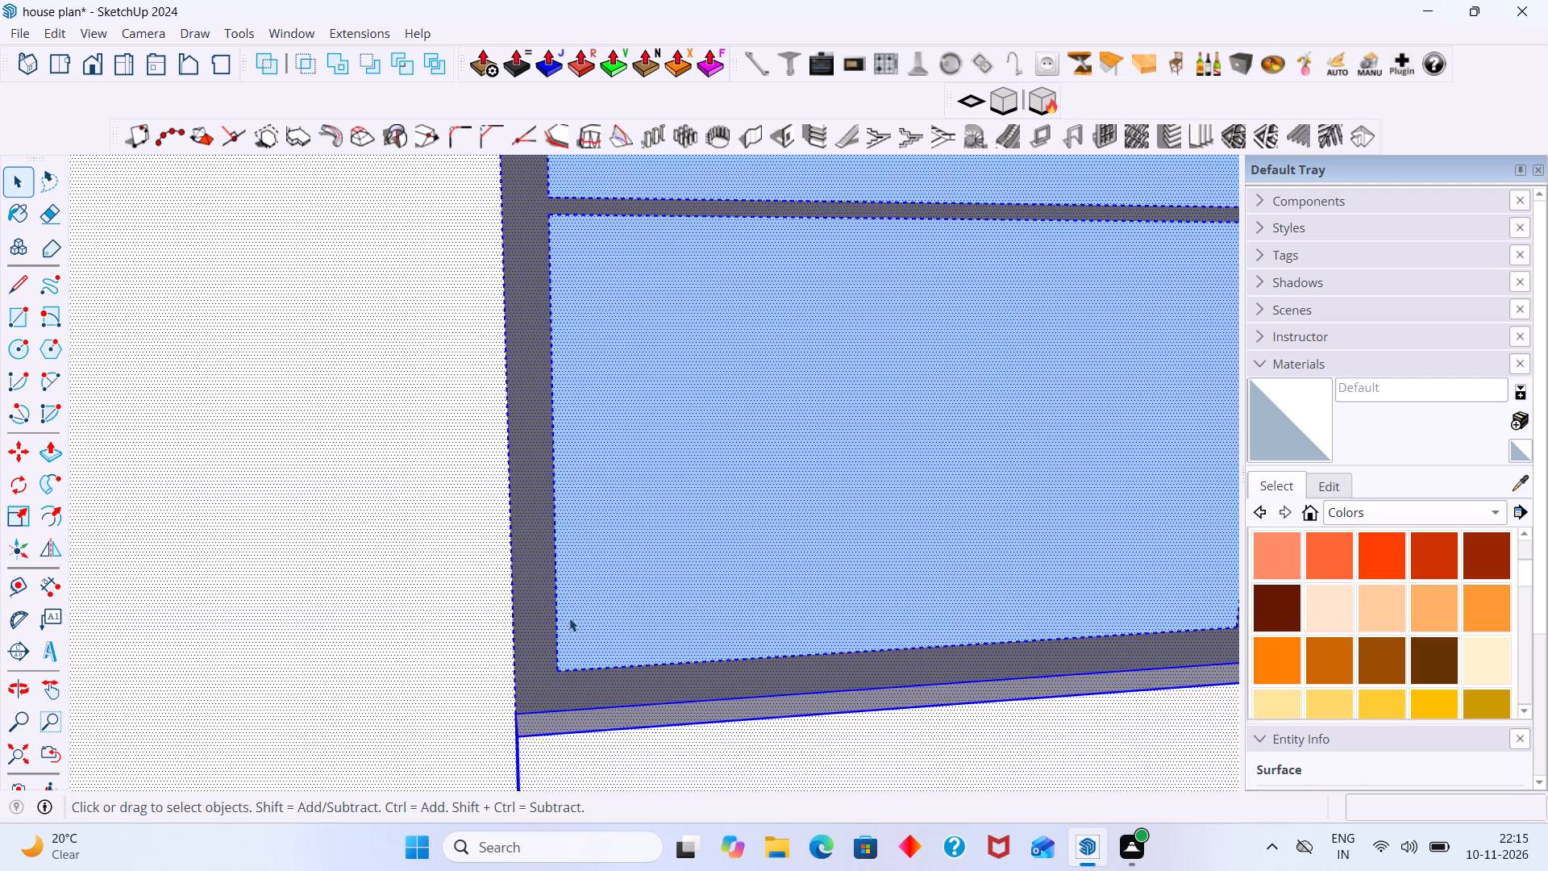
pyautogui.scroll(1, 567, 618)
pyautogui.click(549, 629)
pyautogui.scroll(-5, 548, 631)
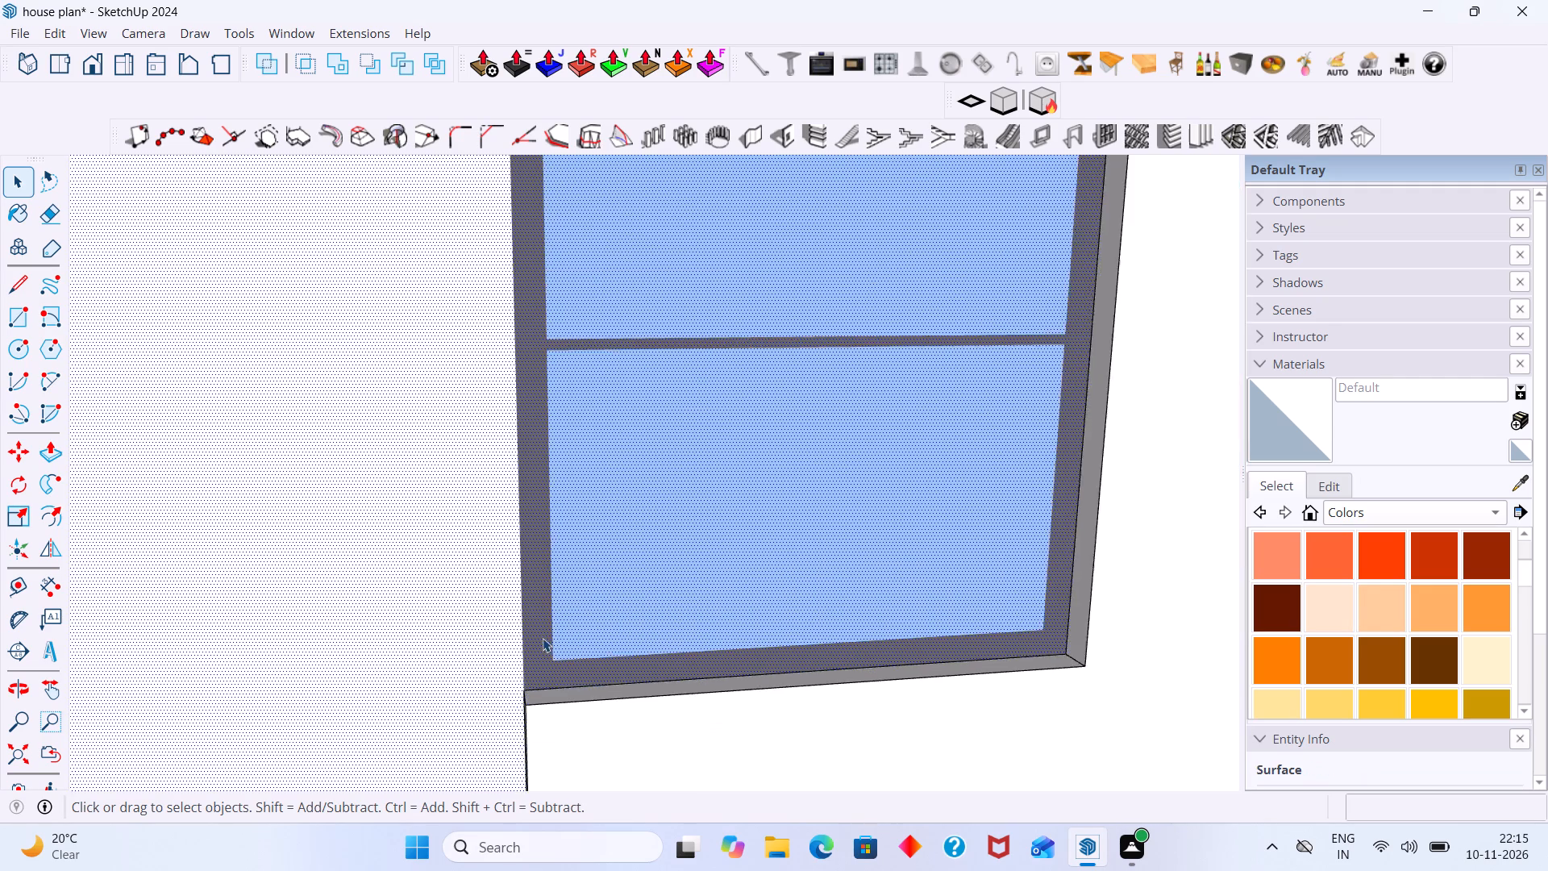
pyautogui.scroll(-10, 543, 638)
pyautogui.middleClick(567, 631)
# Check which faces and bounding edges select together around the tall window's frame, glass and adjacent wall strip.
pyautogui.scroll(6, 553, 569)
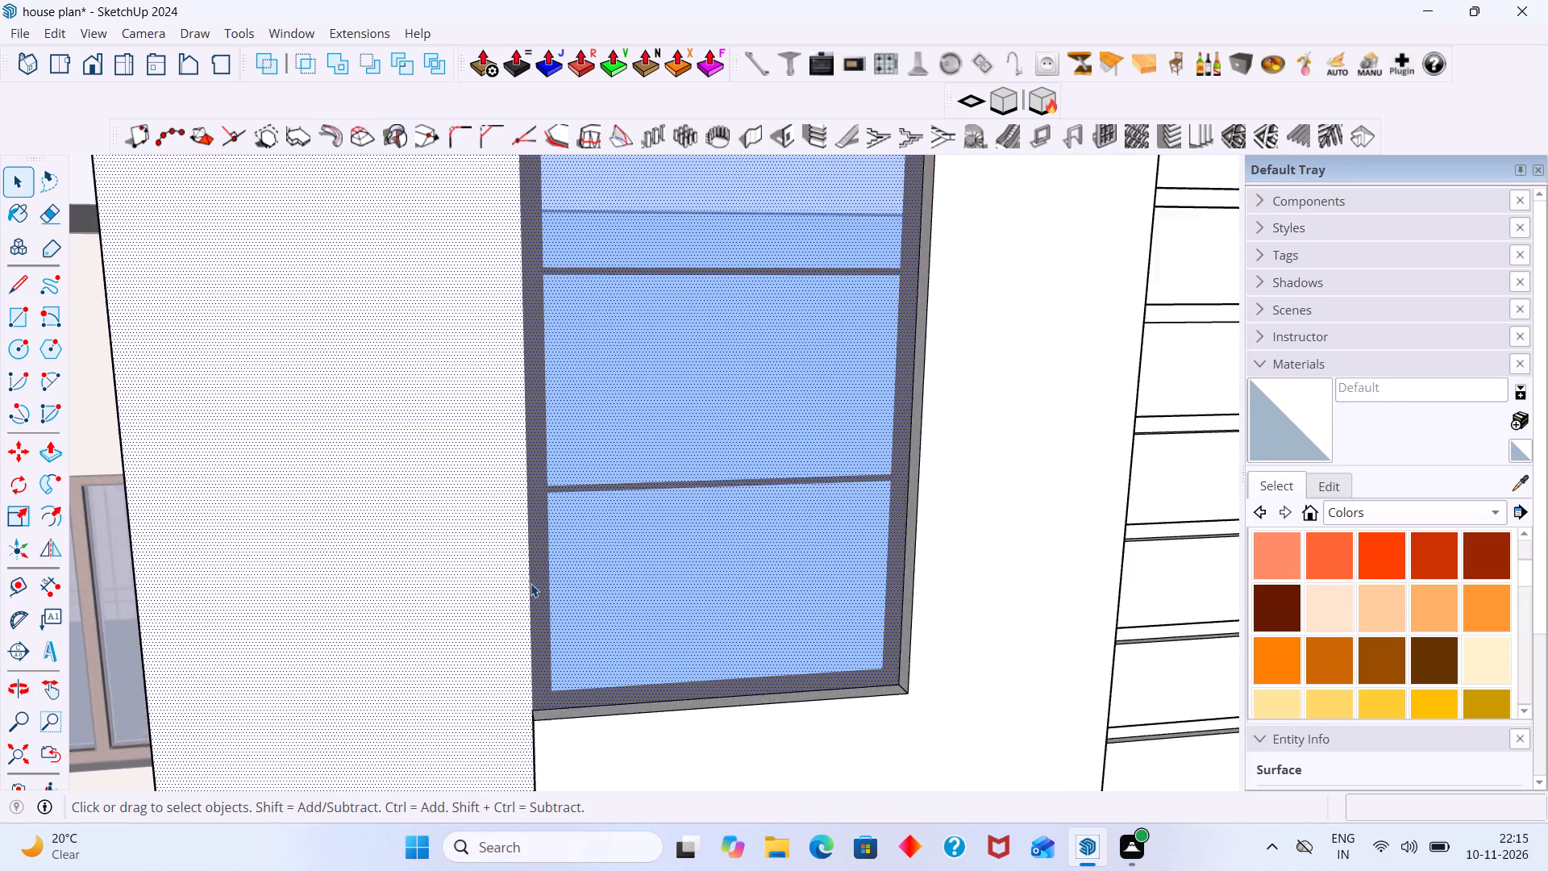
pyautogui.click(538, 582)
pyautogui.doubleClick(539, 581)
pyautogui.click(546, 582)
pyautogui.scroll(2, 547, 582)
pyautogui.doubleClick(596, 609)
pyautogui.scroll(-2, 609, 622)
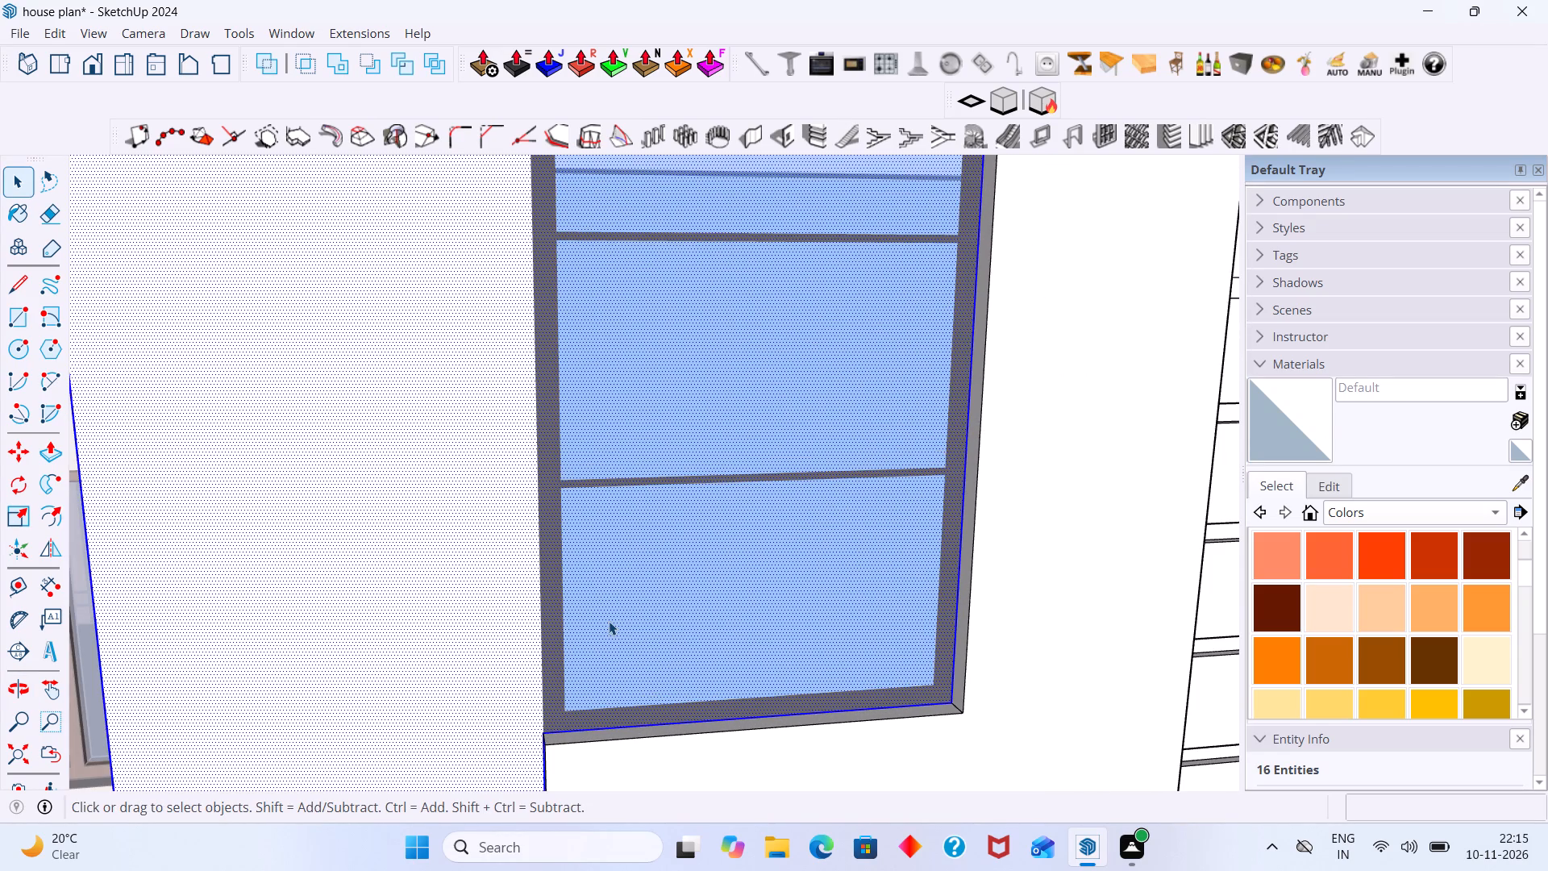
pyautogui.scroll(-11, 609, 621)
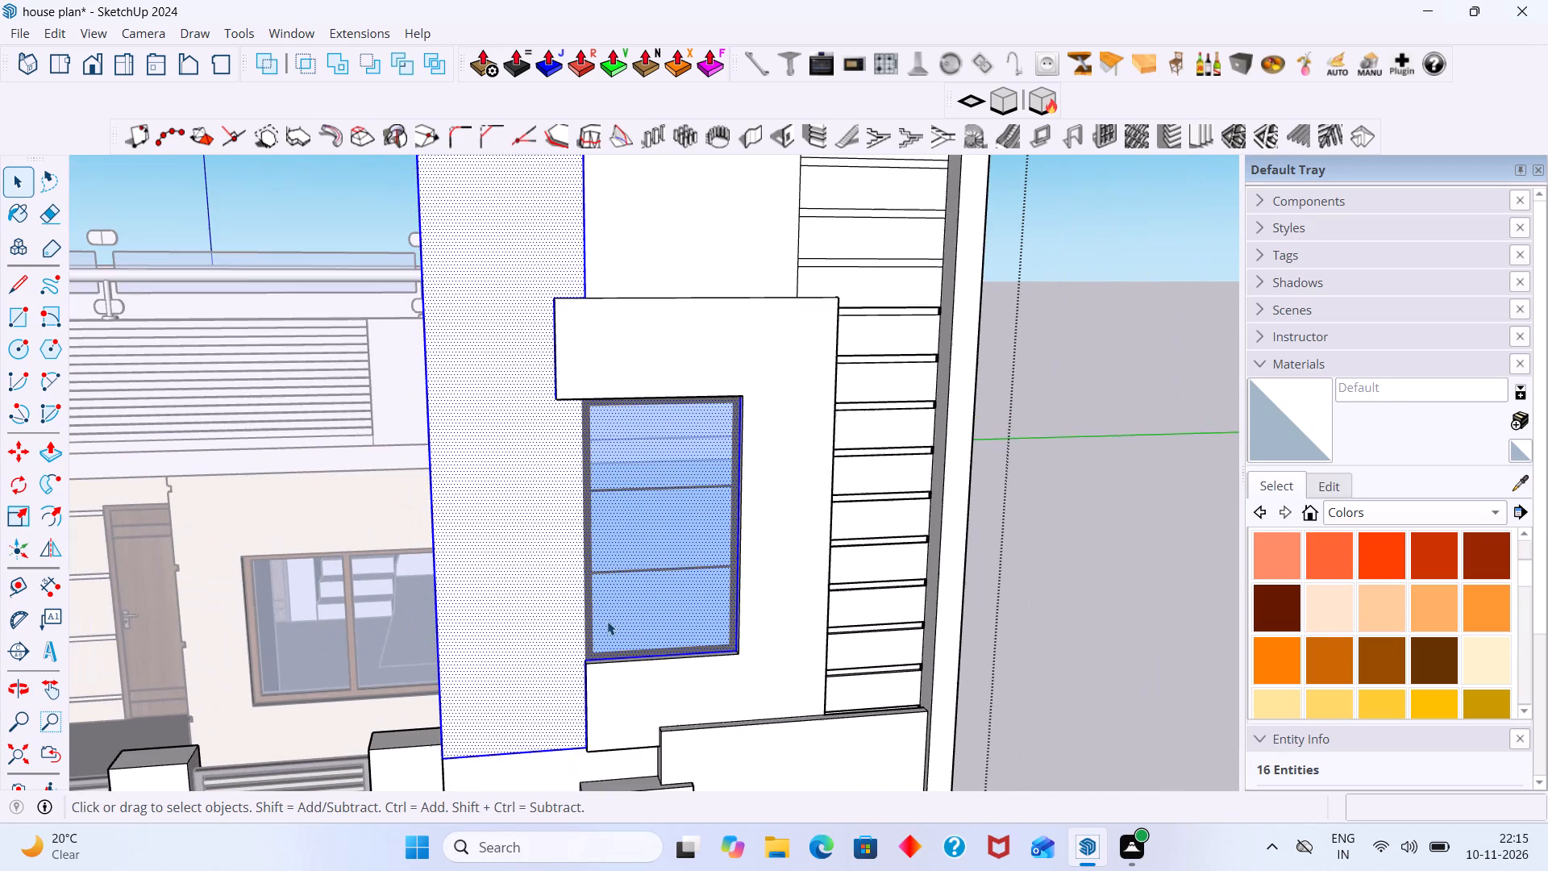
pyautogui.scroll(-2, 610, 622)
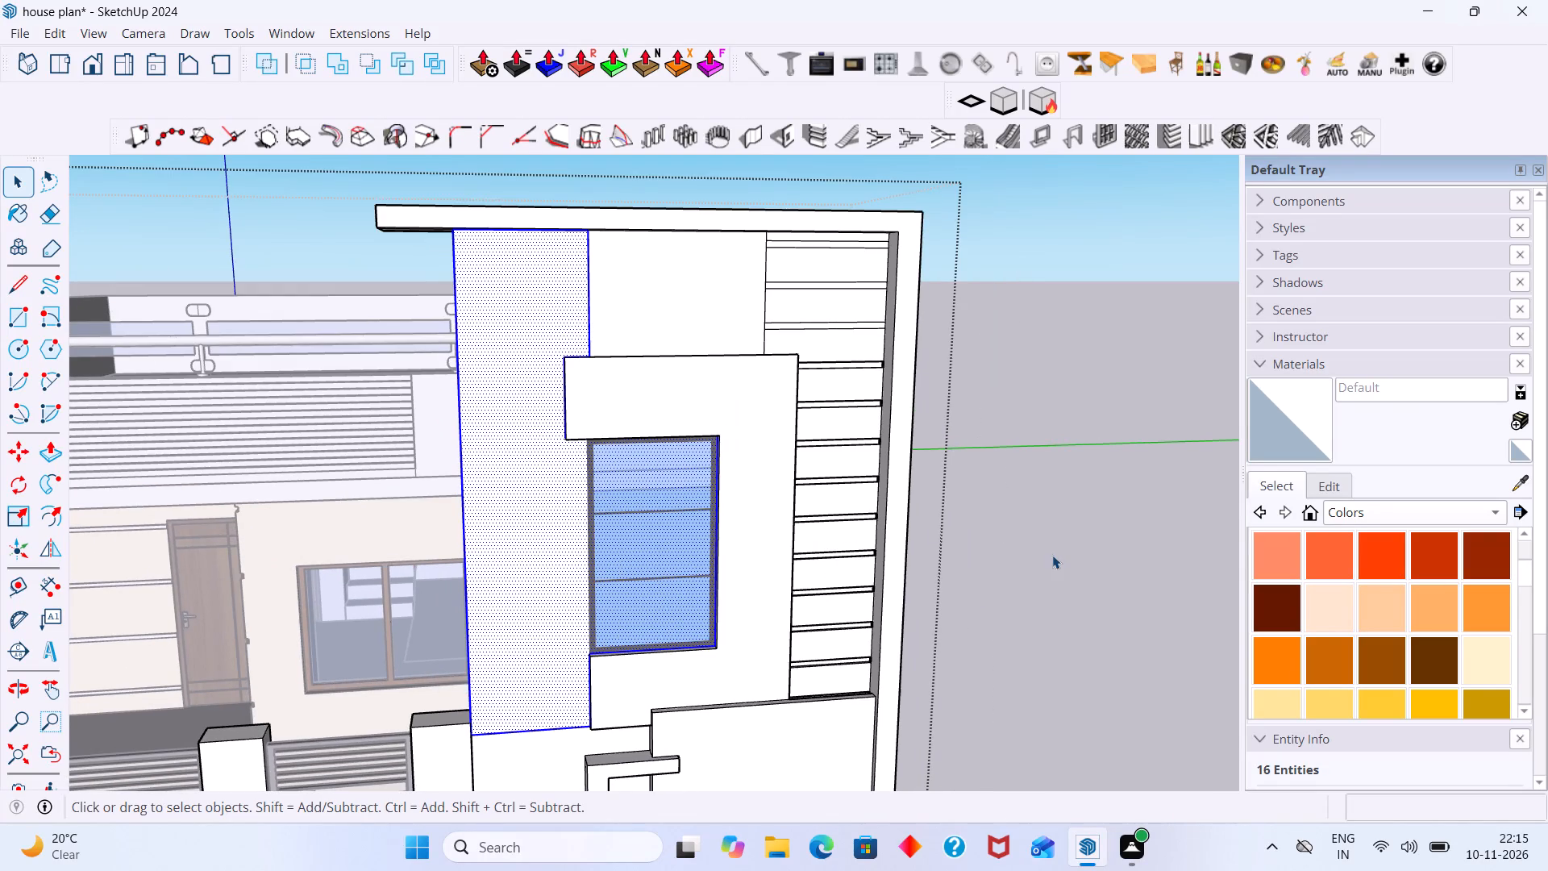
pyautogui.click(1052, 555)
pyautogui.scroll(2, 621, 504)
pyautogui.doubleClick(610, 504)
pyautogui.scroll(3, 594, 504)
pyautogui.doubleClick(591, 503)
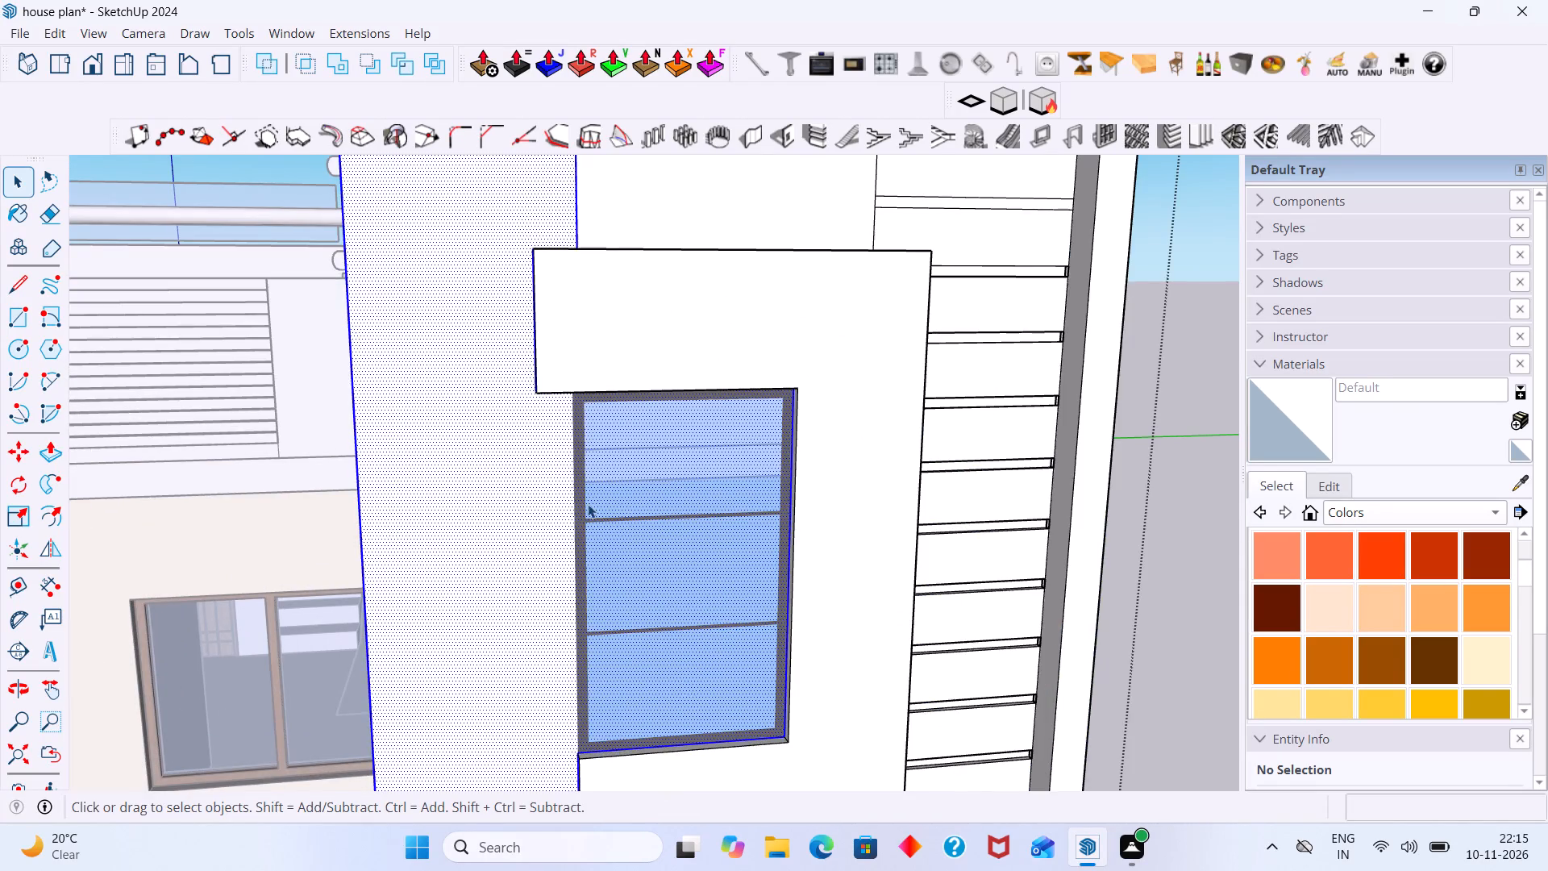
pyautogui.scroll(8, 580, 506)
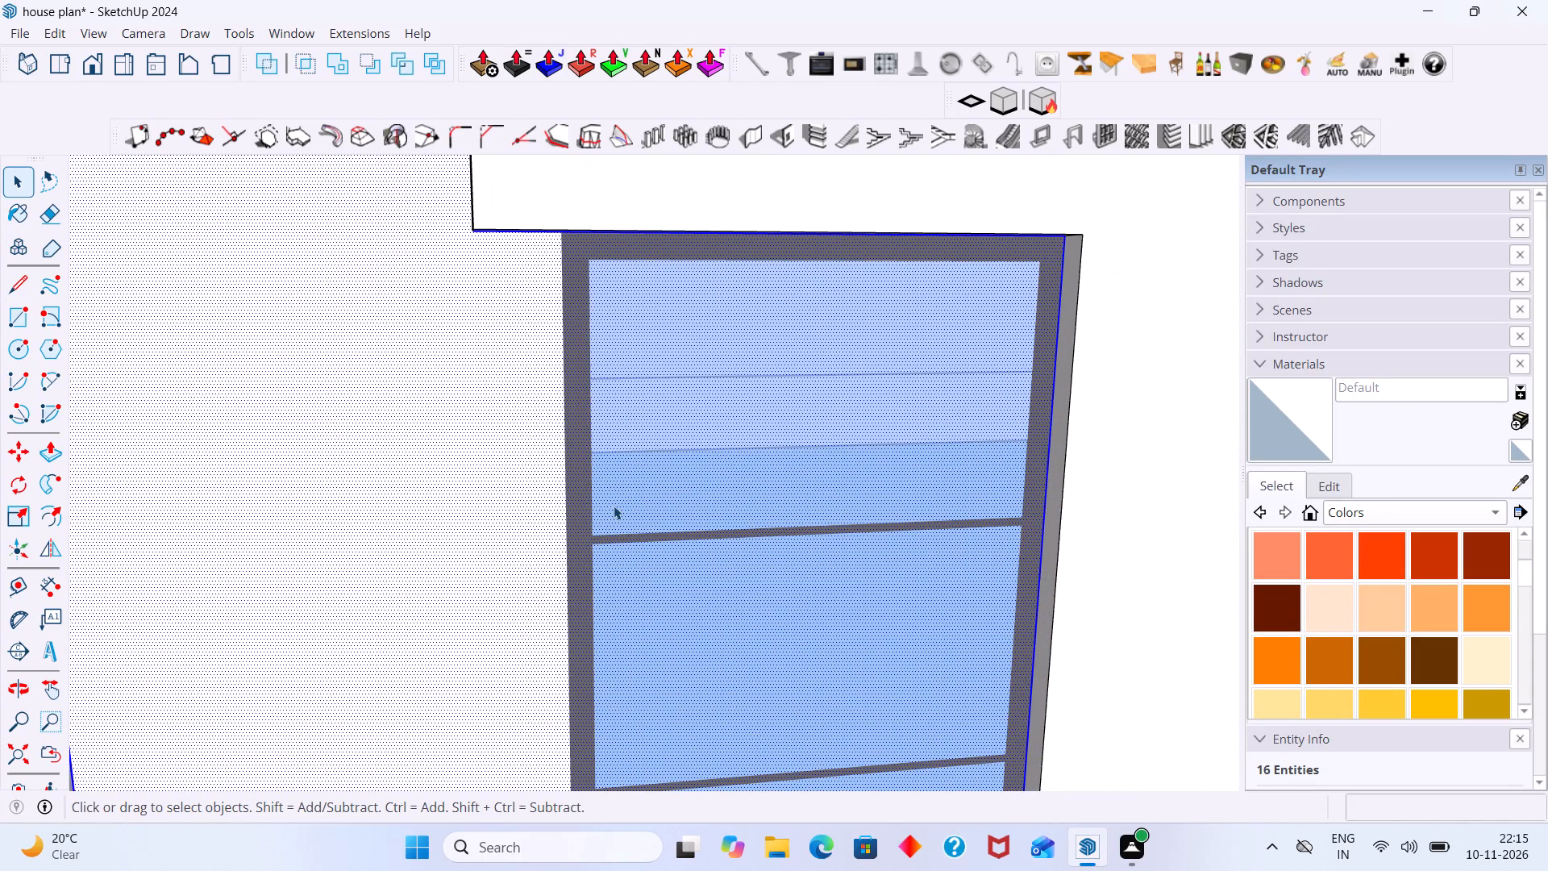
pyautogui.scroll(-16, 618, 511)
pyautogui.scroll(1, 627, 540)
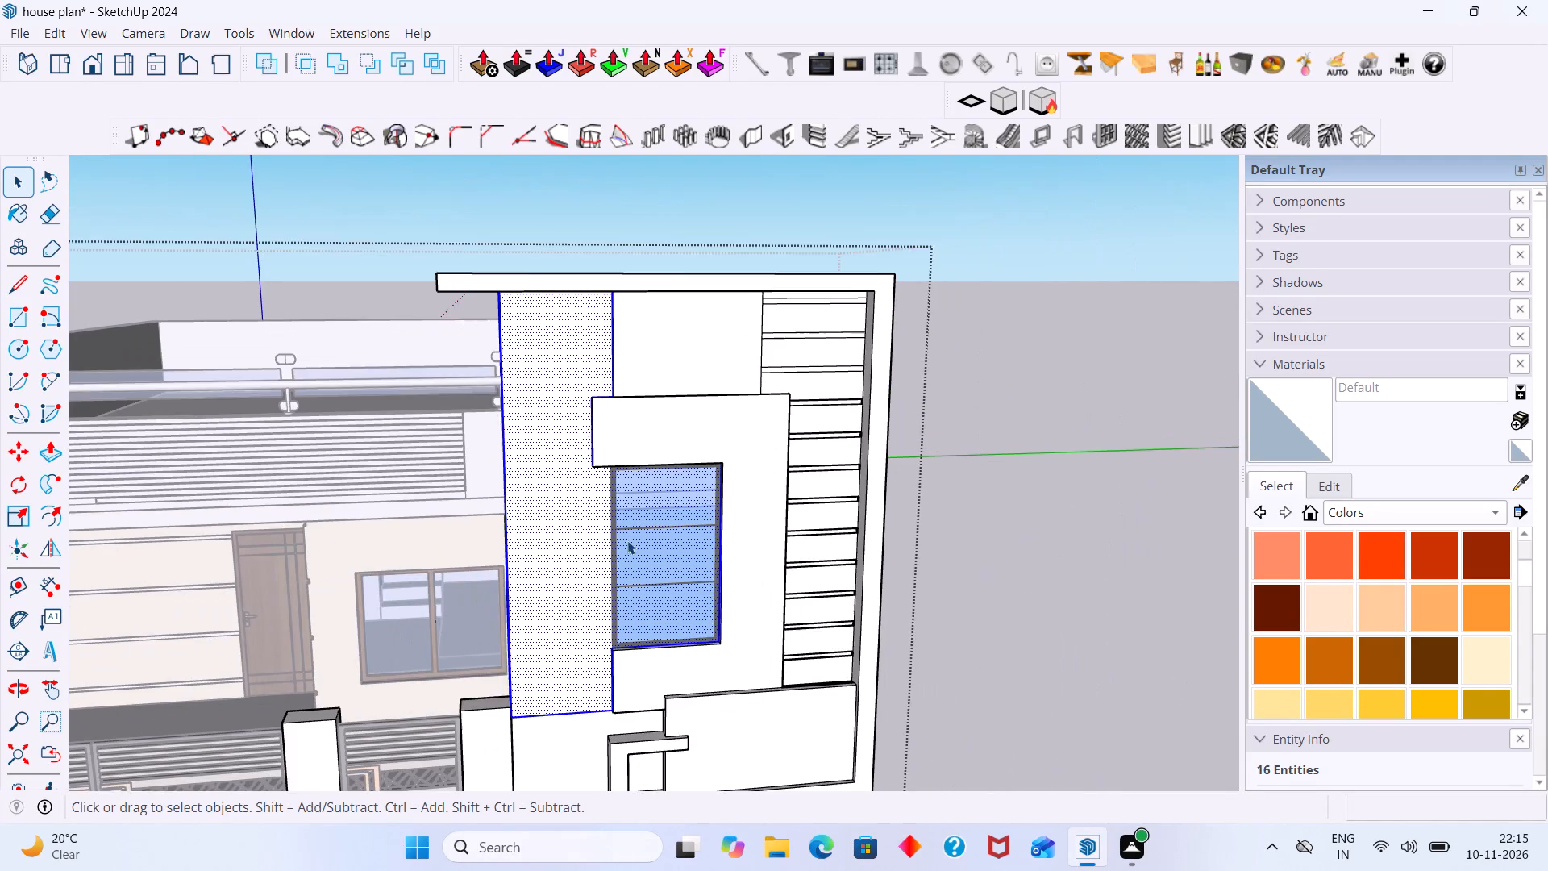
# Compare the selection of the wall panel above the tall window with that of the window glass.
pyautogui.scroll(-1, 627, 540)
pyautogui.click(967, 563)
pyautogui.scroll(2, 688, 454)
pyautogui.click(684, 373)
pyautogui.click(684, 373)
pyautogui.click(684, 373)
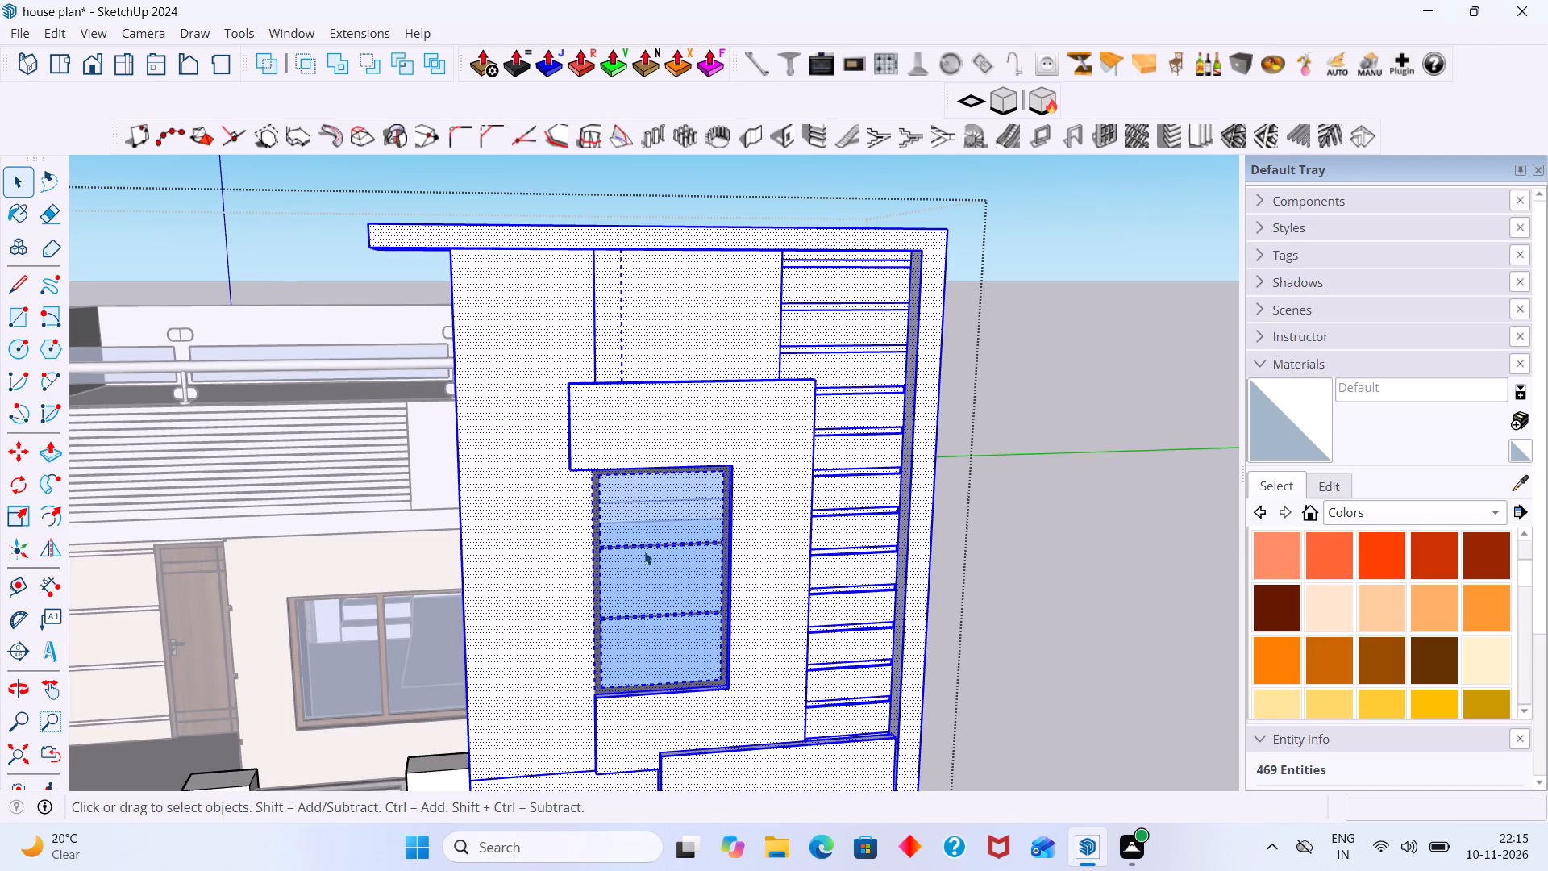
pyautogui.click(638, 561)
pyautogui.tripleClick(685, 351)
pyautogui.click(685, 351)
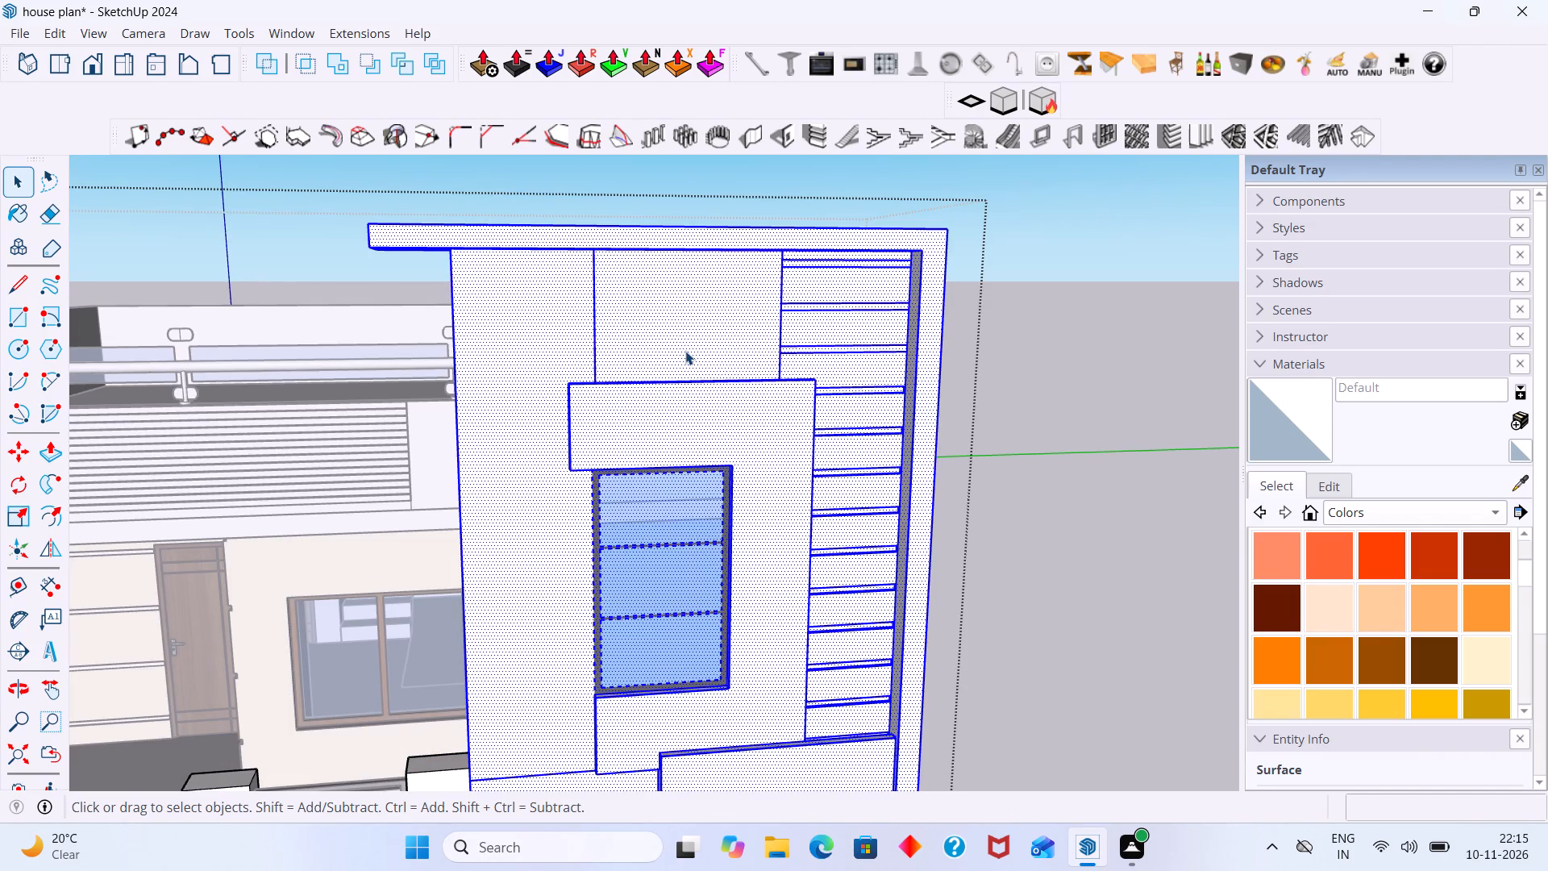
pyautogui.click(685, 351)
pyautogui.click(685, 352)
pyautogui.click(649, 503)
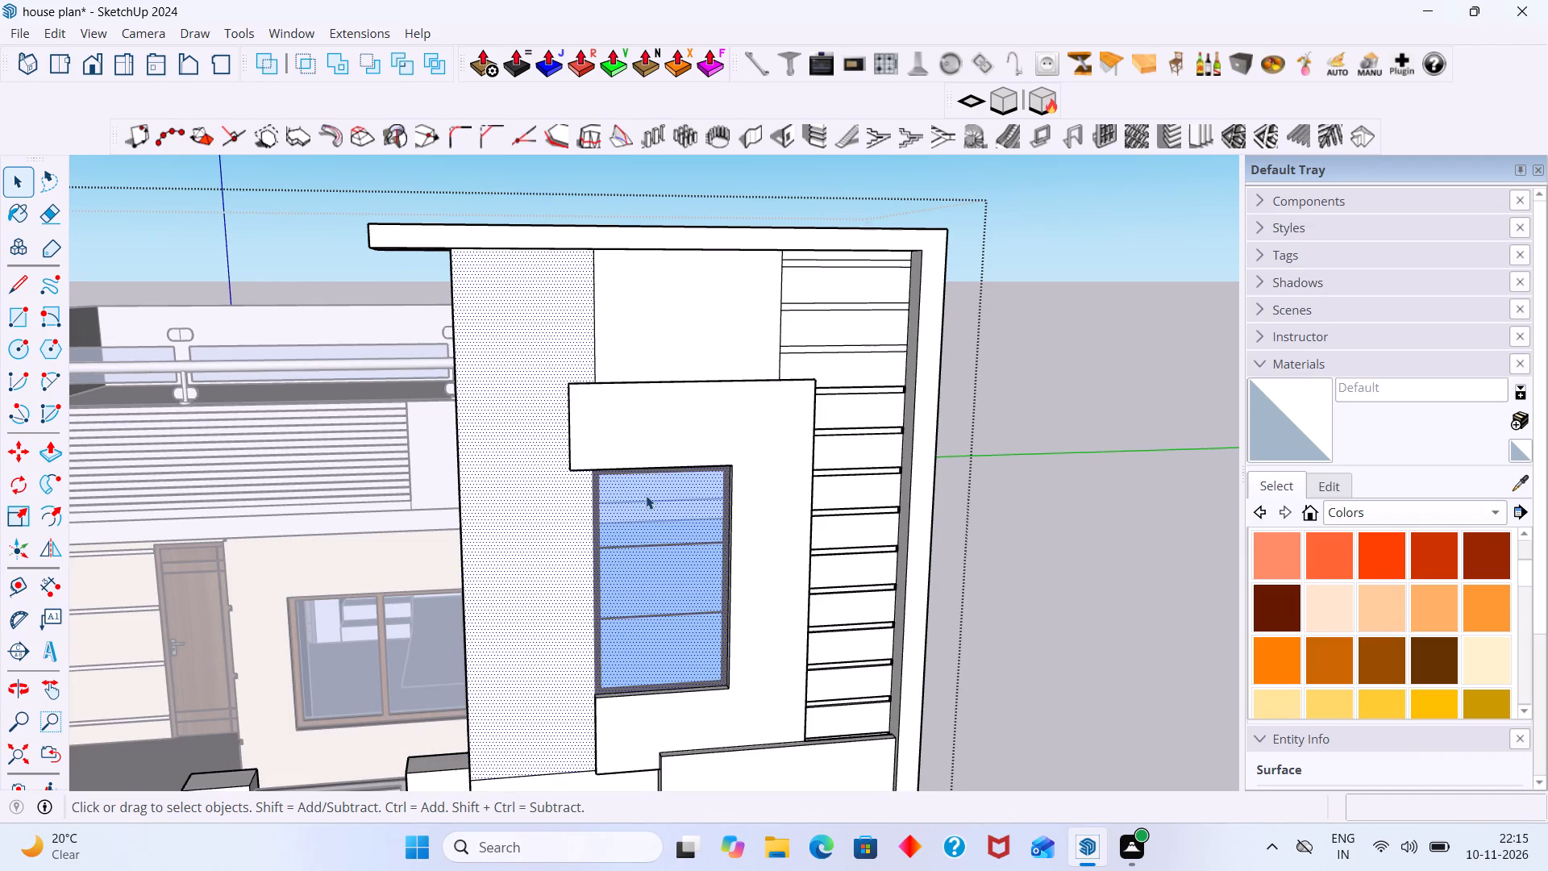
# Recheck the extent of the recessed surface by selecting the window glass and upper wall panel, then leave the tower group.
pyautogui.doubleClick(646, 495)
pyautogui.scroll(3, 646, 495)
pyautogui.click(644, 494)
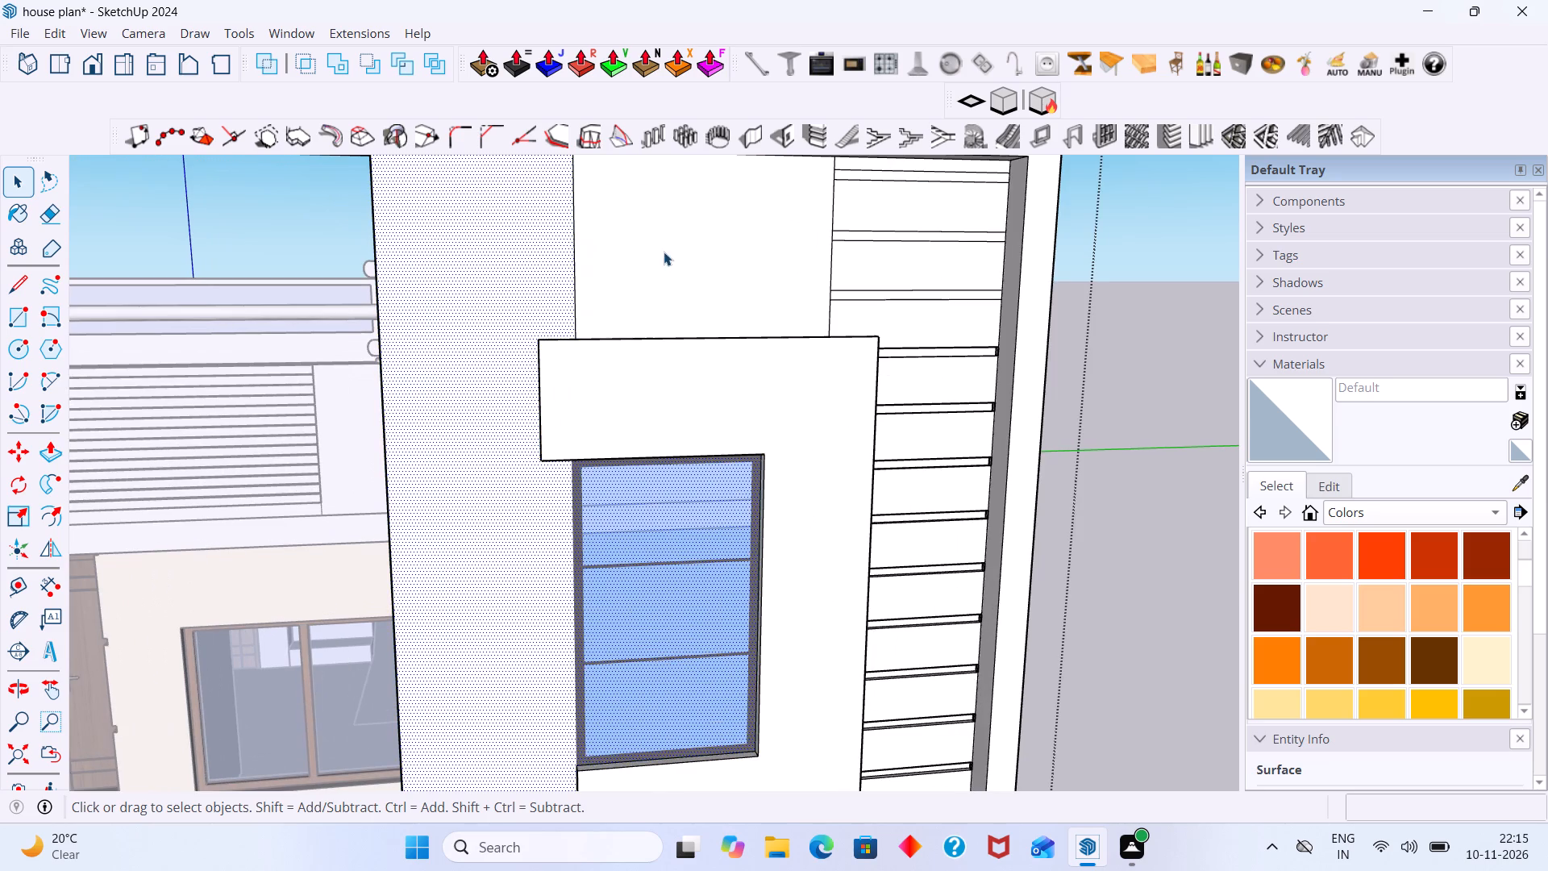
pyautogui.click(664, 251)
pyautogui.click(639, 524)
pyautogui.scroll(-5, 635, 529)
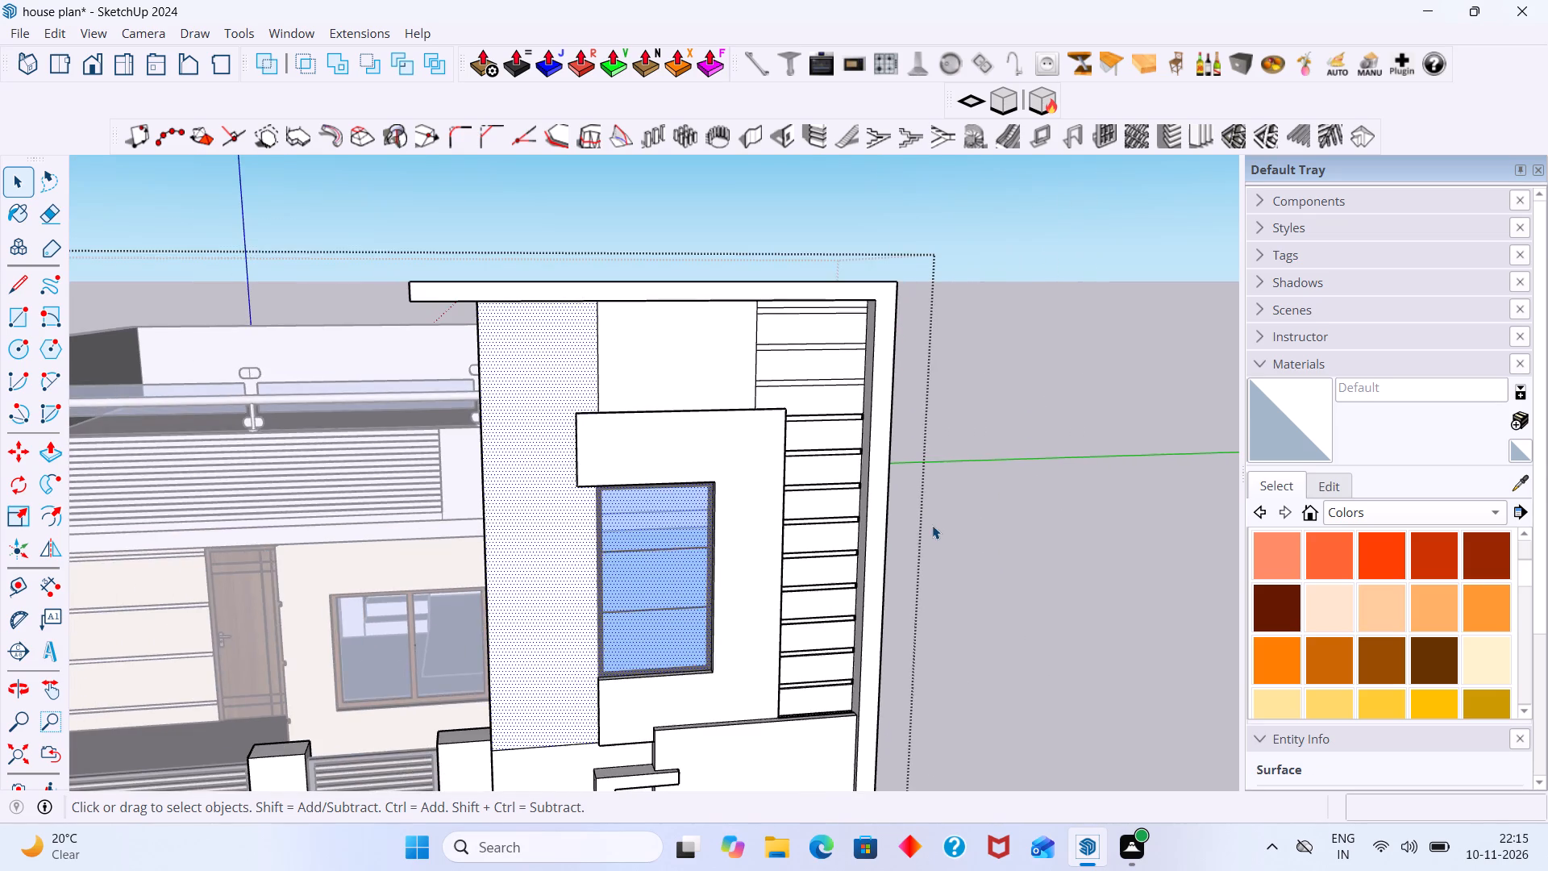
pyautogui.click(934, 525)
pyautogui.scroll(-2, 930, 529)
pyautogui.click(655, 577)
pyautogui.click(694, 567)
pyautogui.click(1134, 510)
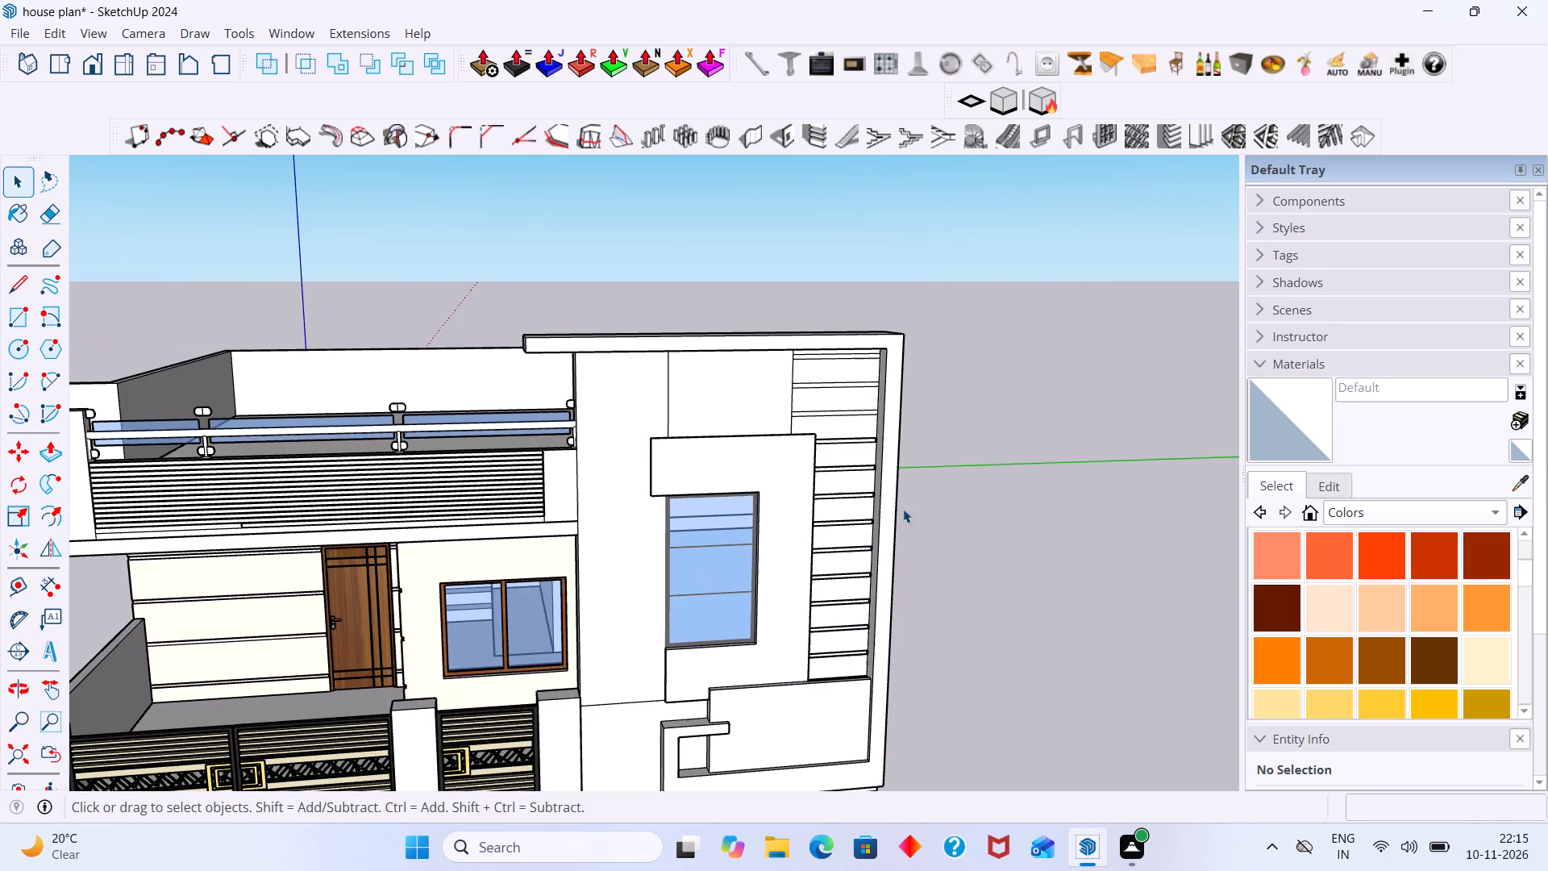
# Open the tower group and select the recessed surface at the lower corner of the tall window's frame.
pyautogui.click(740, 535)
pyautogui.moveTo(751, 583); pyautogui.dragTo(859, 583, button='middle')
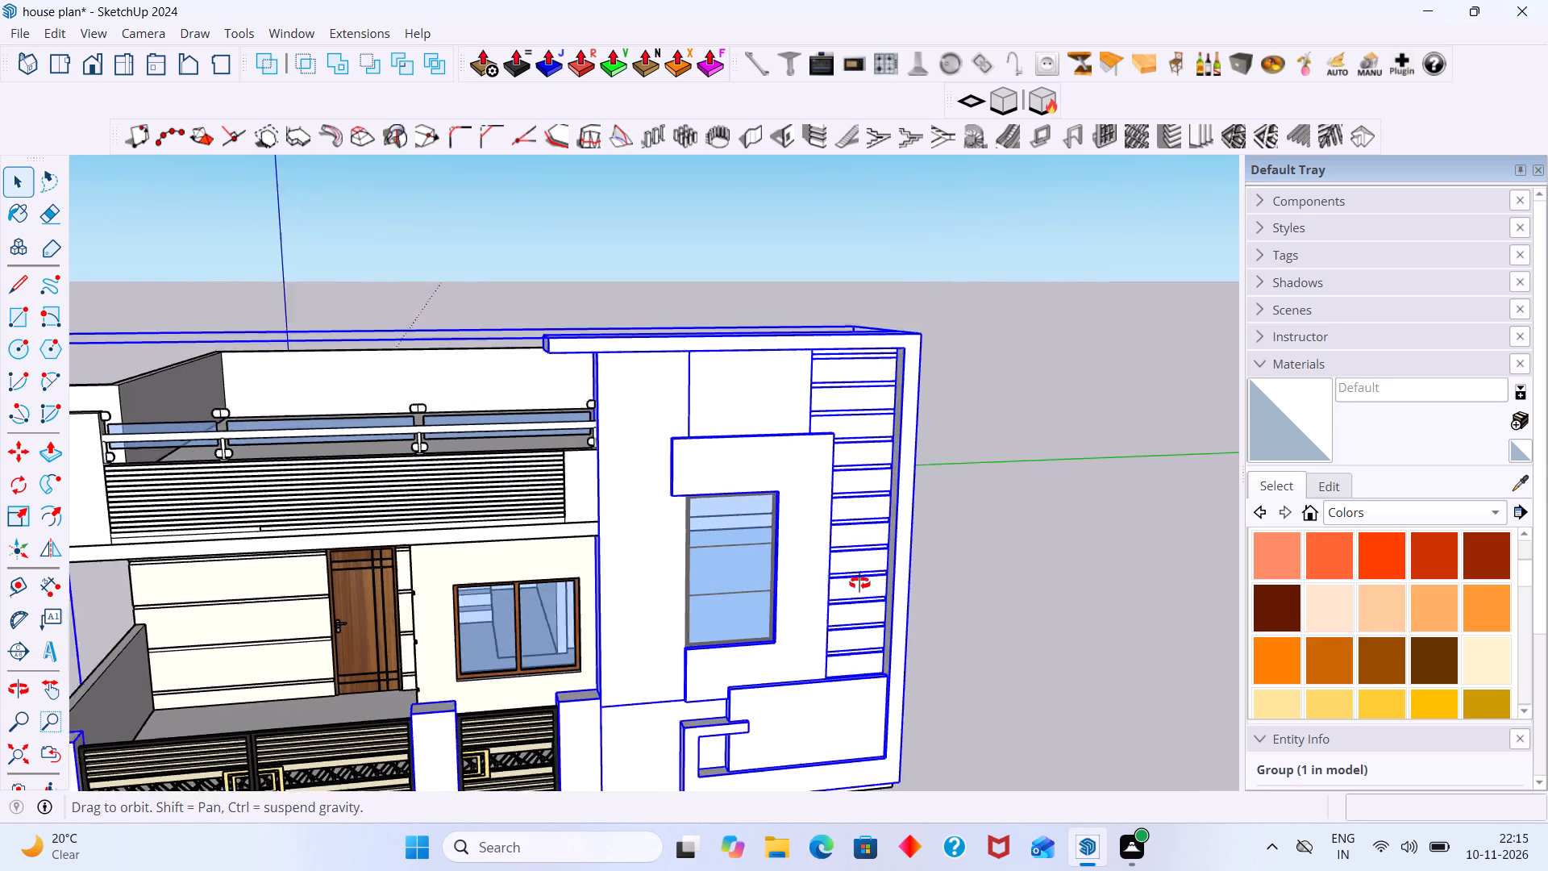
pyautogui.moveTo(859, 583); pyautogui.dragTo(884, 583, button='middle')
pyautogui.scroll(19, 848, 584)
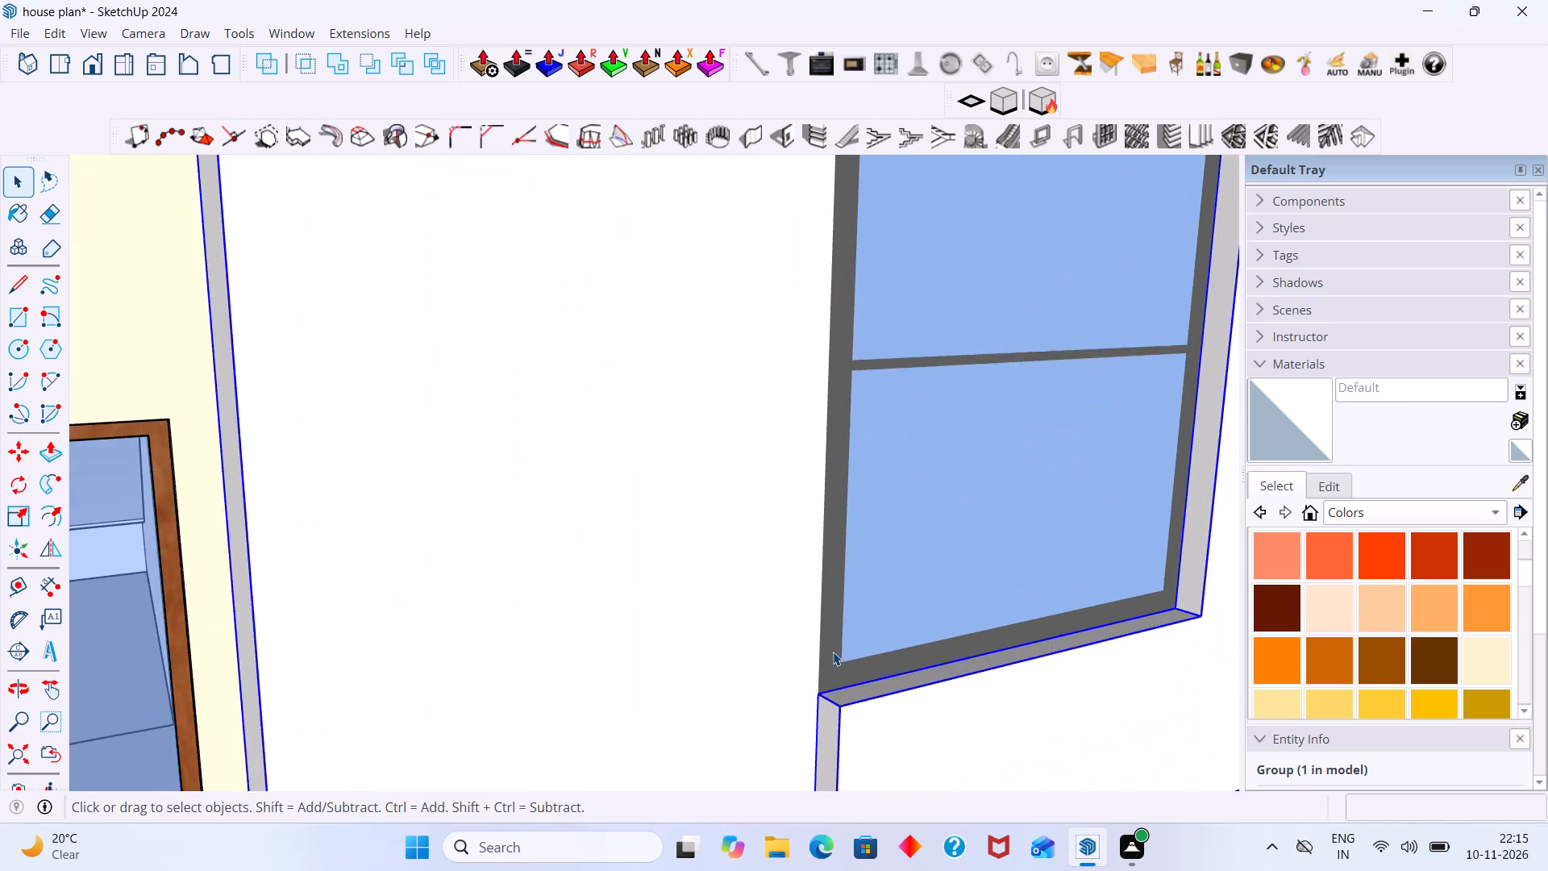
pyautogui.scroll(3, 833, 652)
pyautogui.doubleClick(839, 677)
pyautogui.click(835, 685)
pyautogui.scroll(-3, 821, 660)
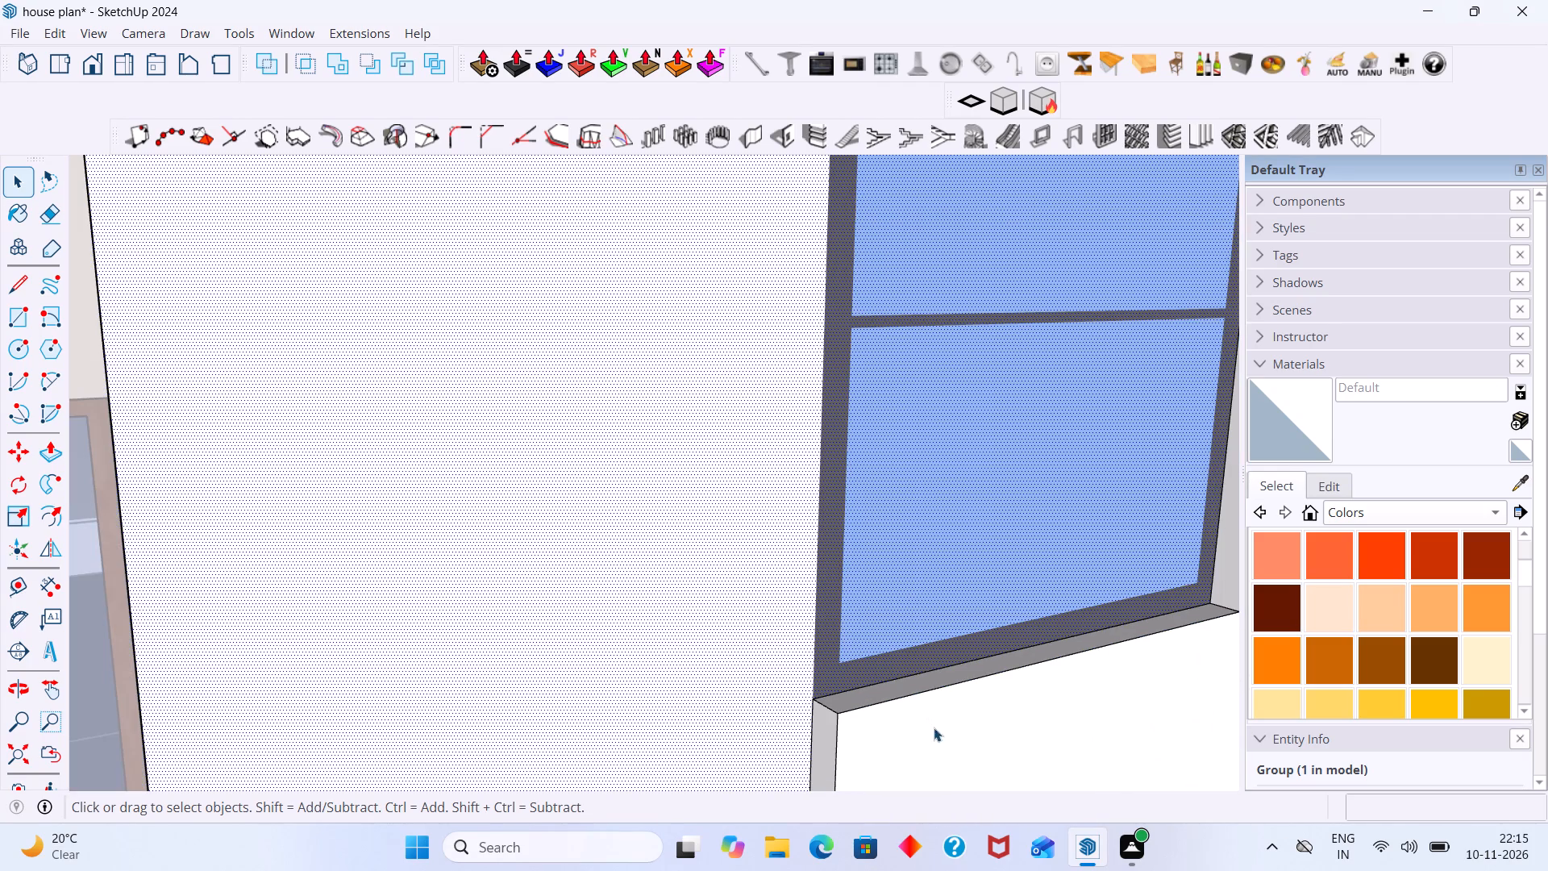
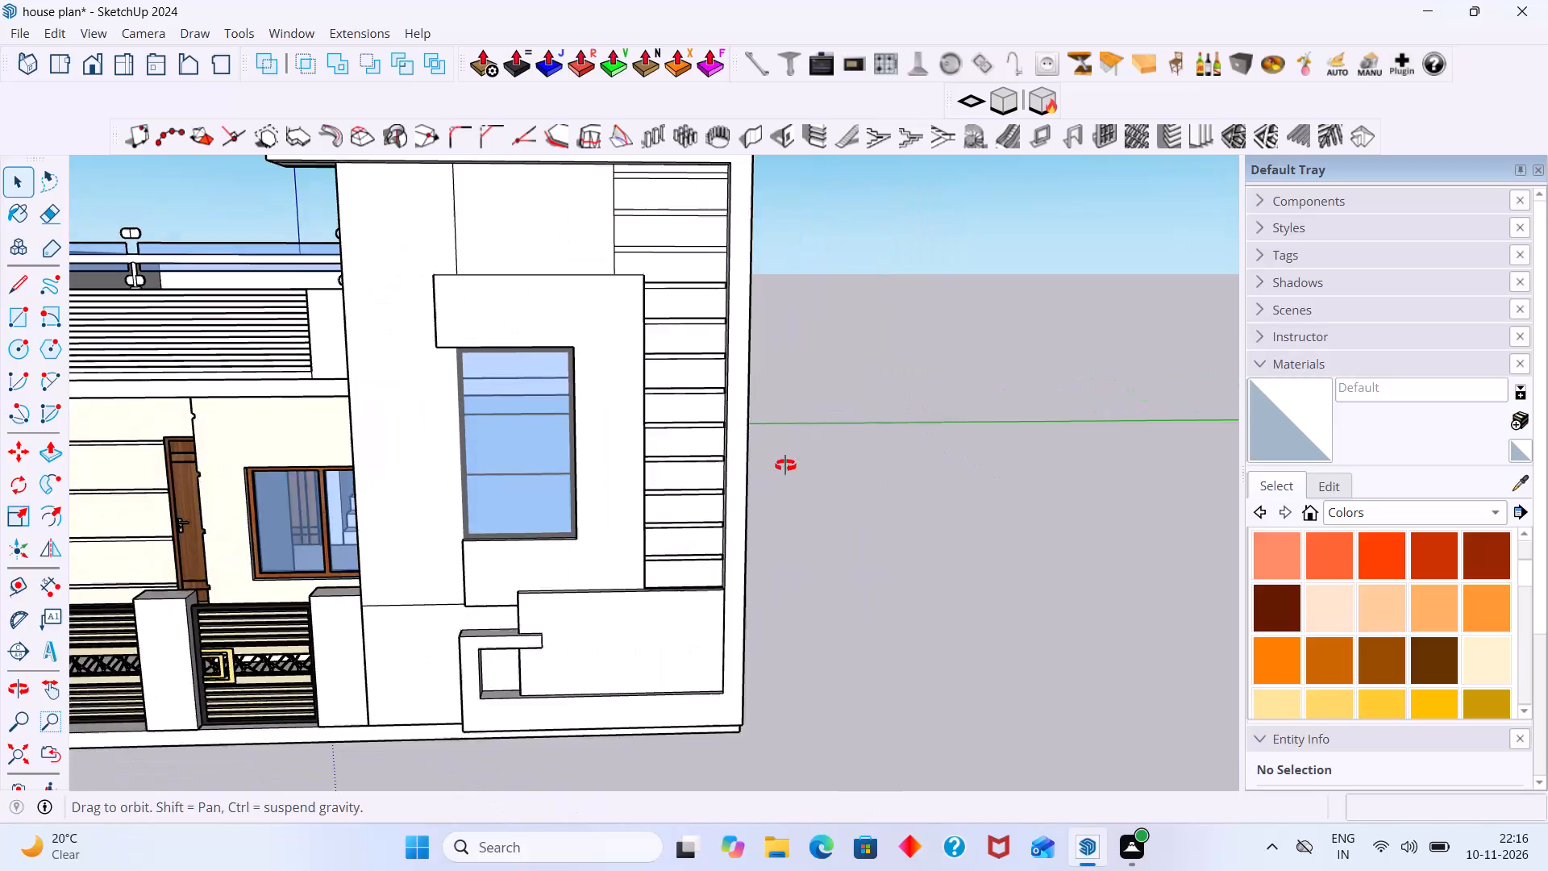
# Open the tower group and select the wall panel above the tall window.
pyautogui.scroll(2, 486, 467)
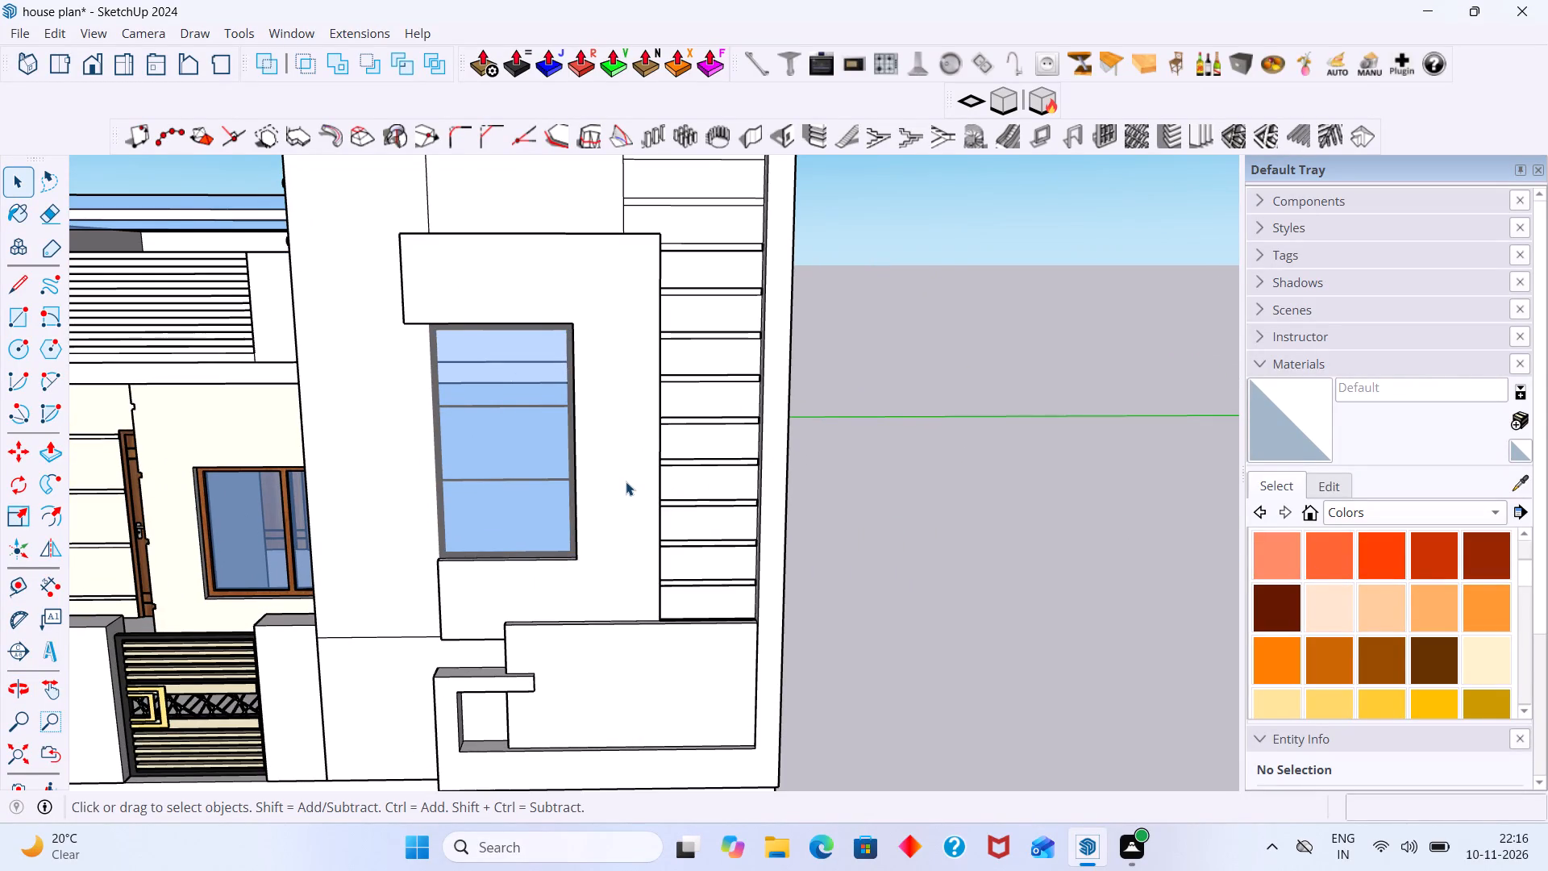
pyautogui.scroll(-5, 626, 481)
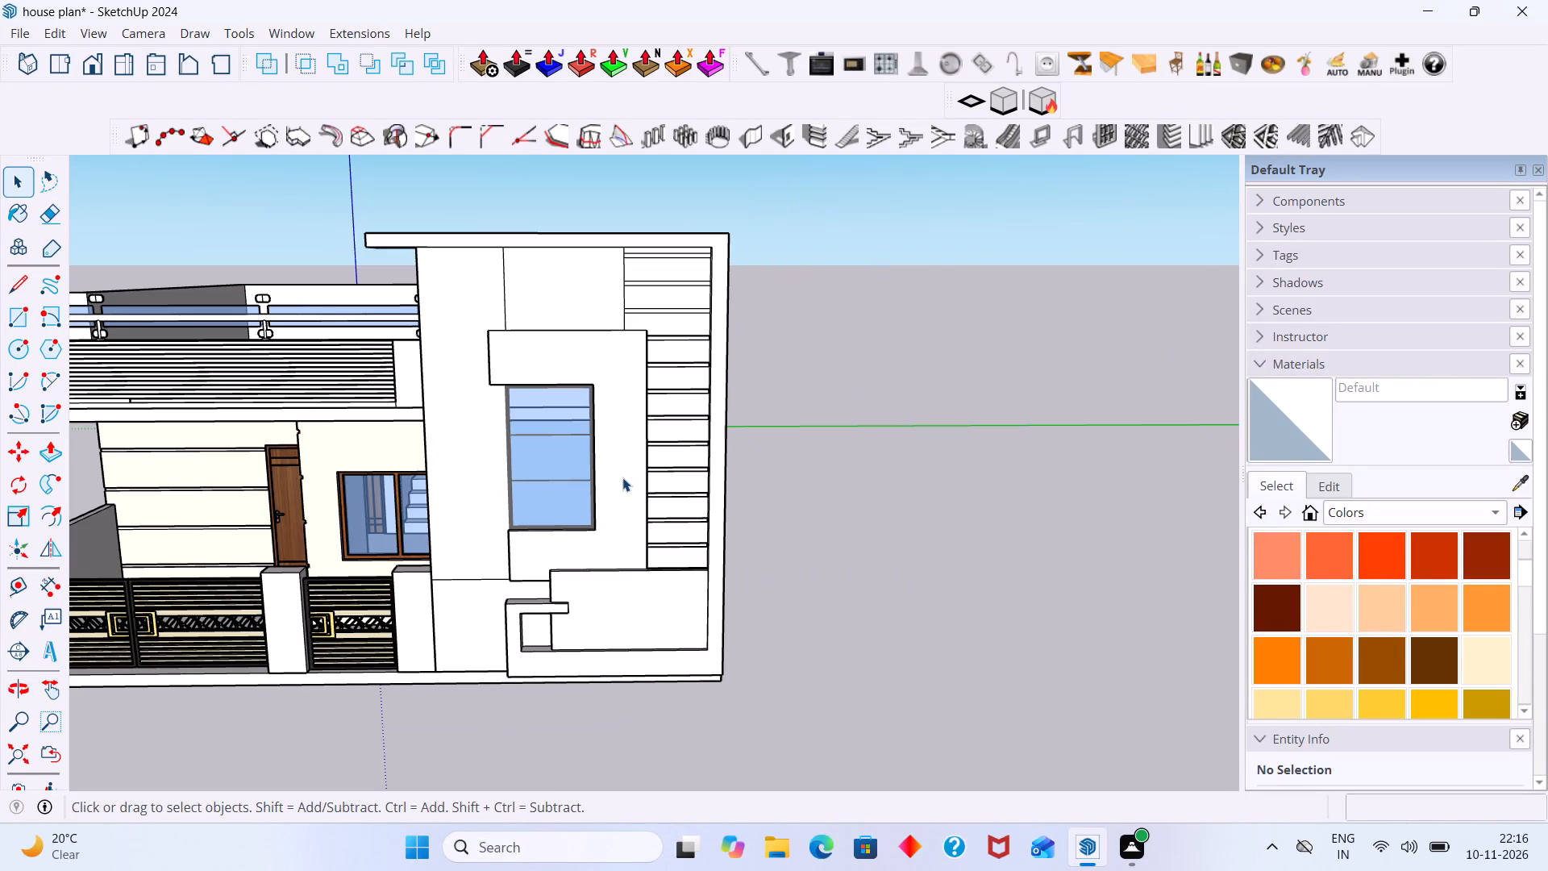
pyautogui.click(569, 294)
pyautogui.scroll(2, 569, 294)
pyautogui.doubleClick(569, 294)
pyautogui.scroll(3, 569, 294)
pyautogui.click(568, 294)
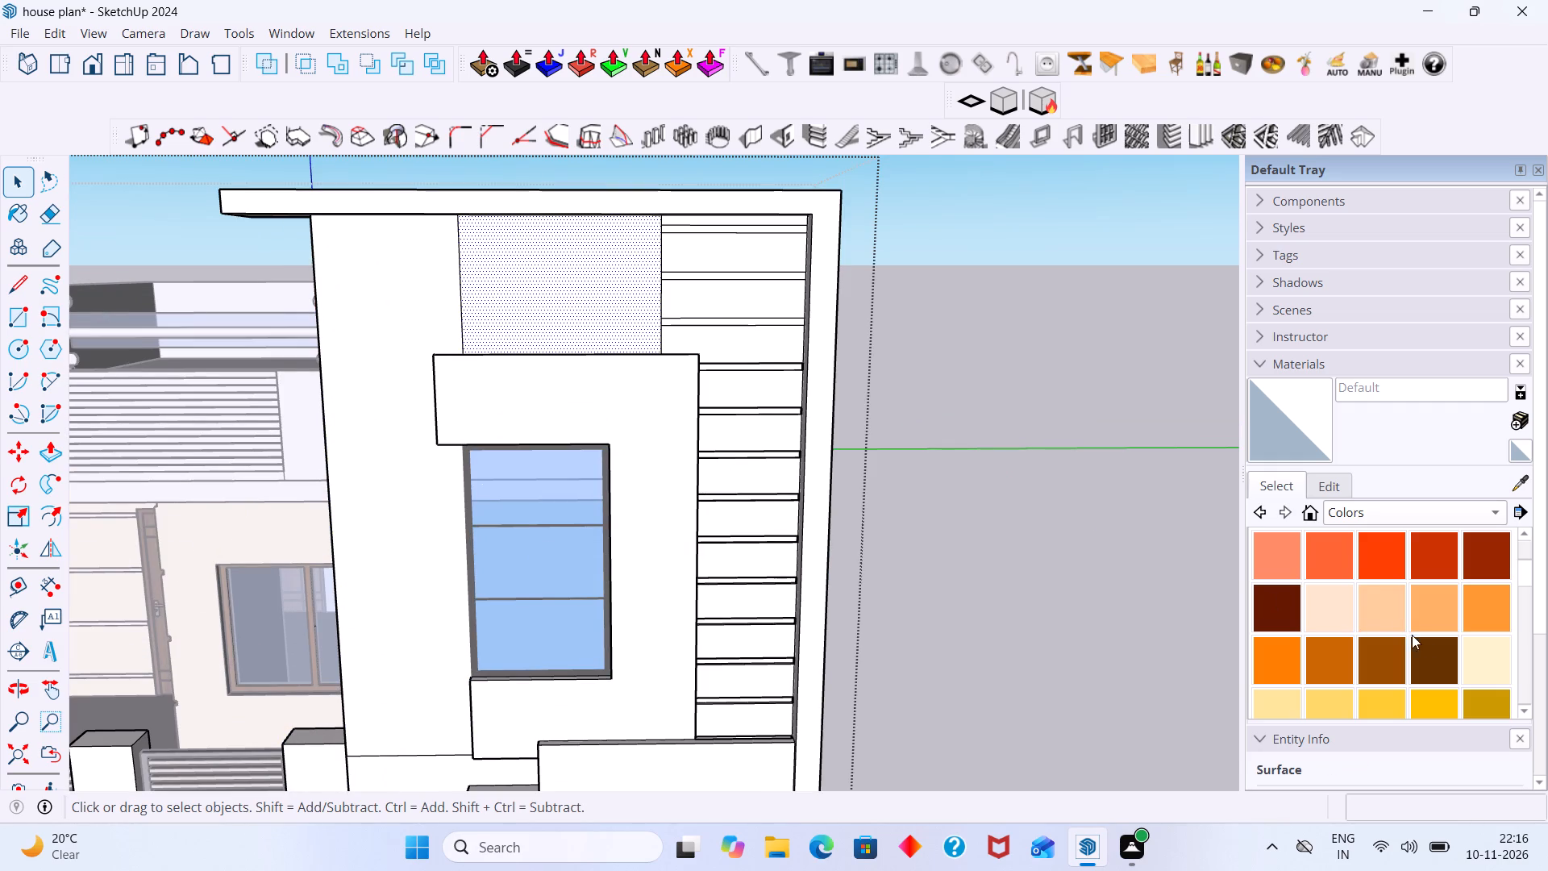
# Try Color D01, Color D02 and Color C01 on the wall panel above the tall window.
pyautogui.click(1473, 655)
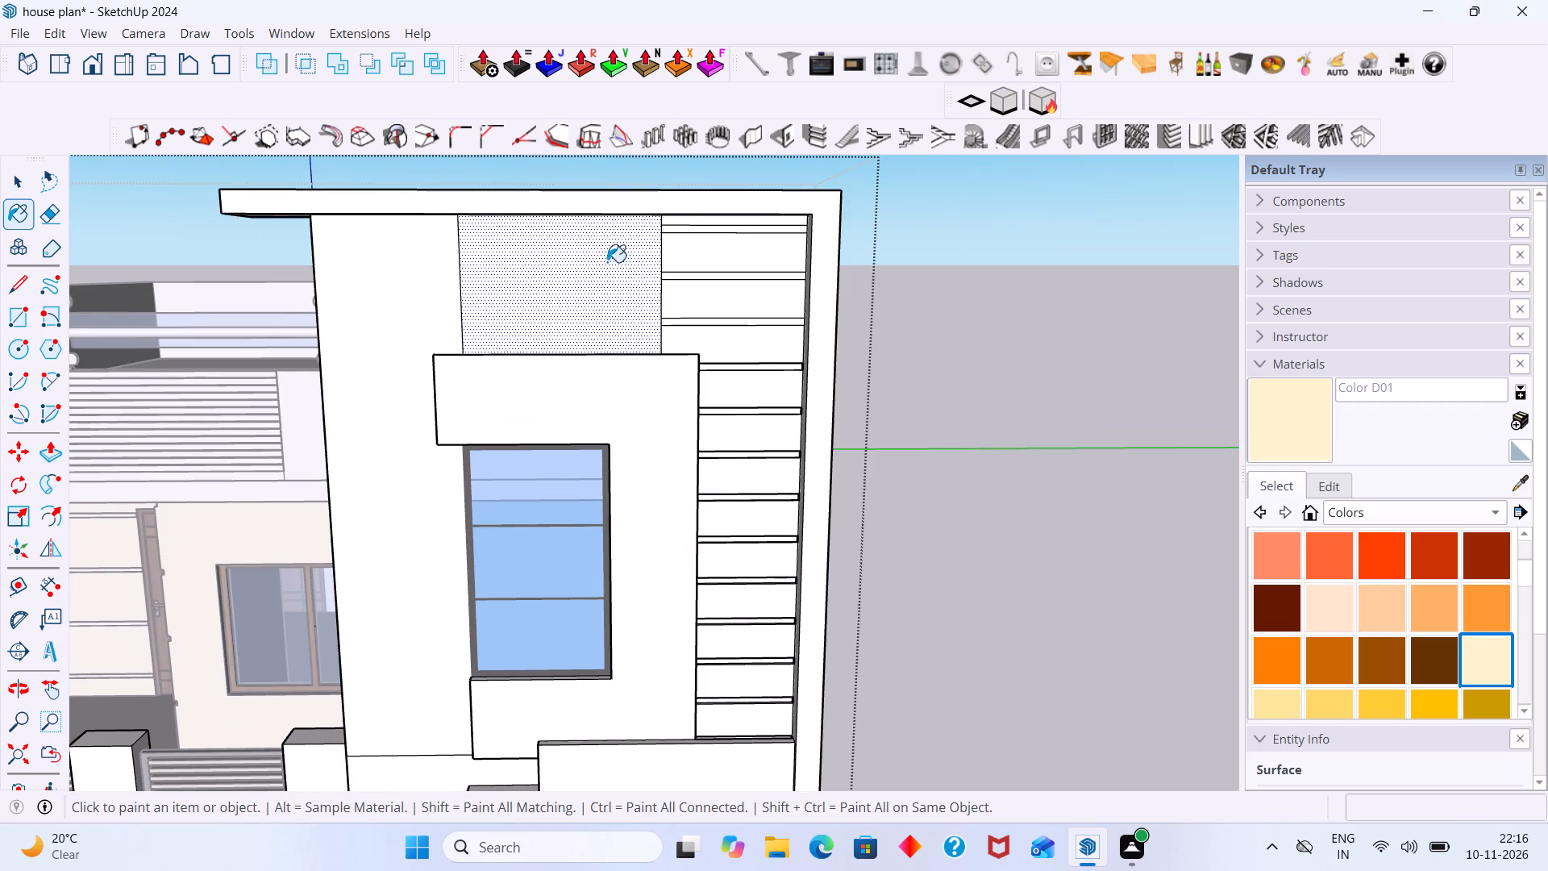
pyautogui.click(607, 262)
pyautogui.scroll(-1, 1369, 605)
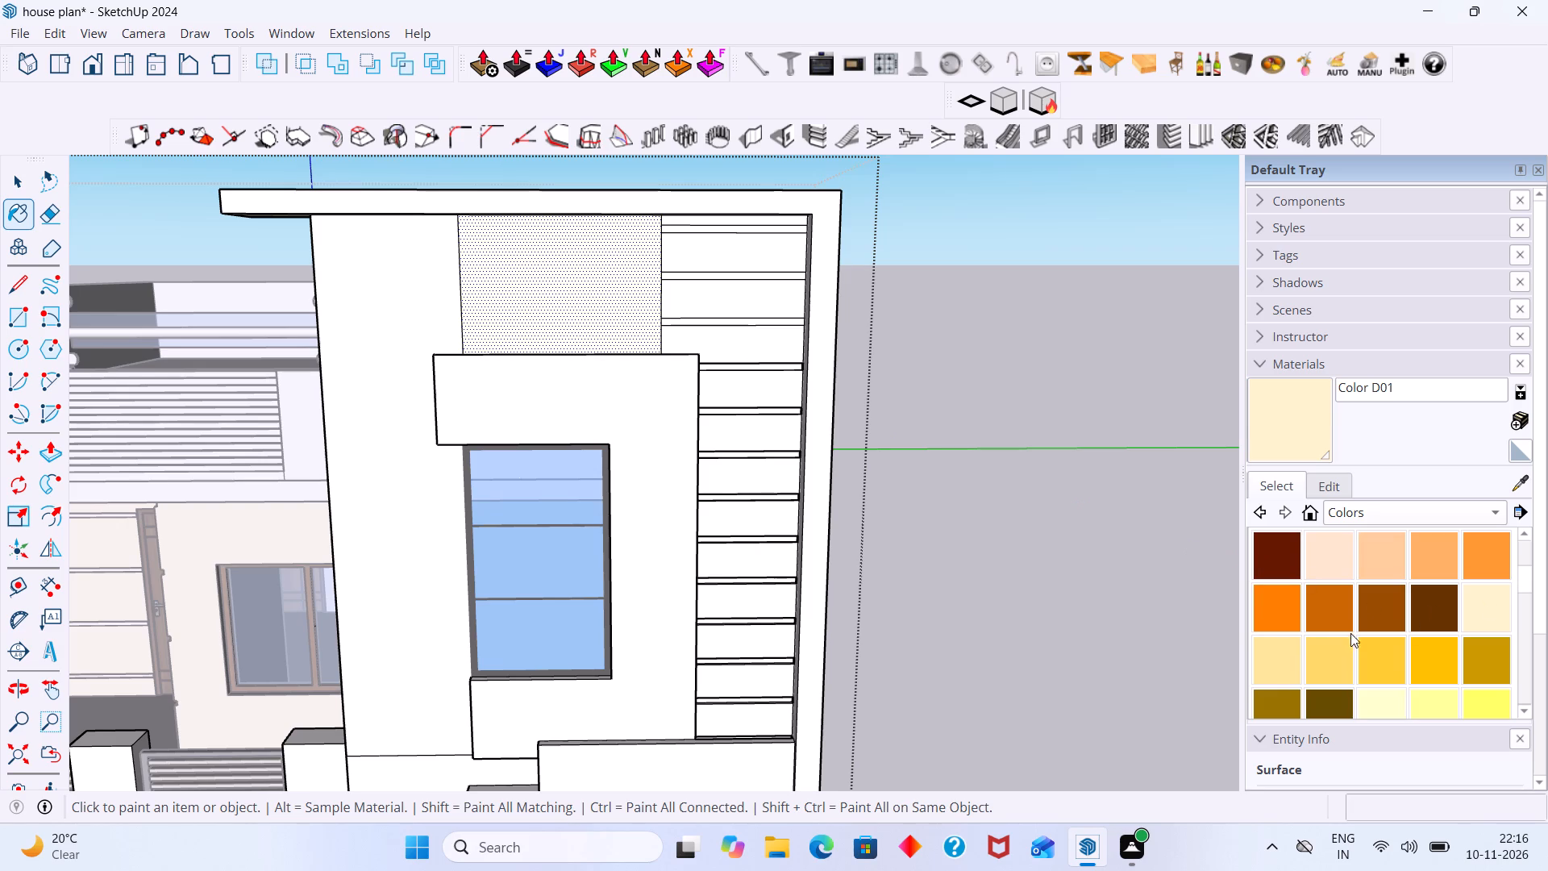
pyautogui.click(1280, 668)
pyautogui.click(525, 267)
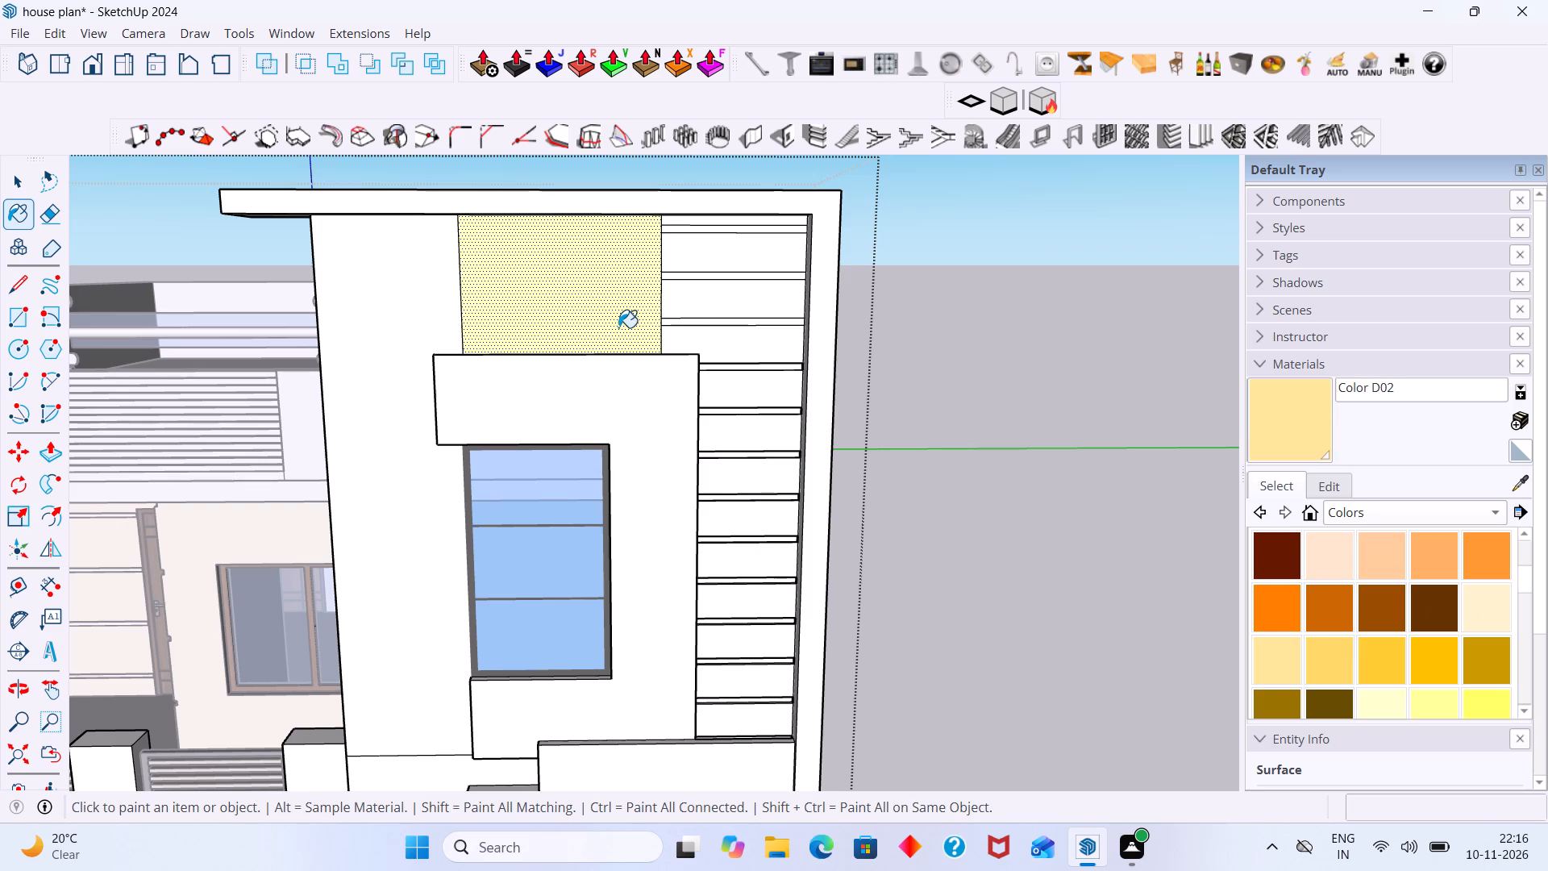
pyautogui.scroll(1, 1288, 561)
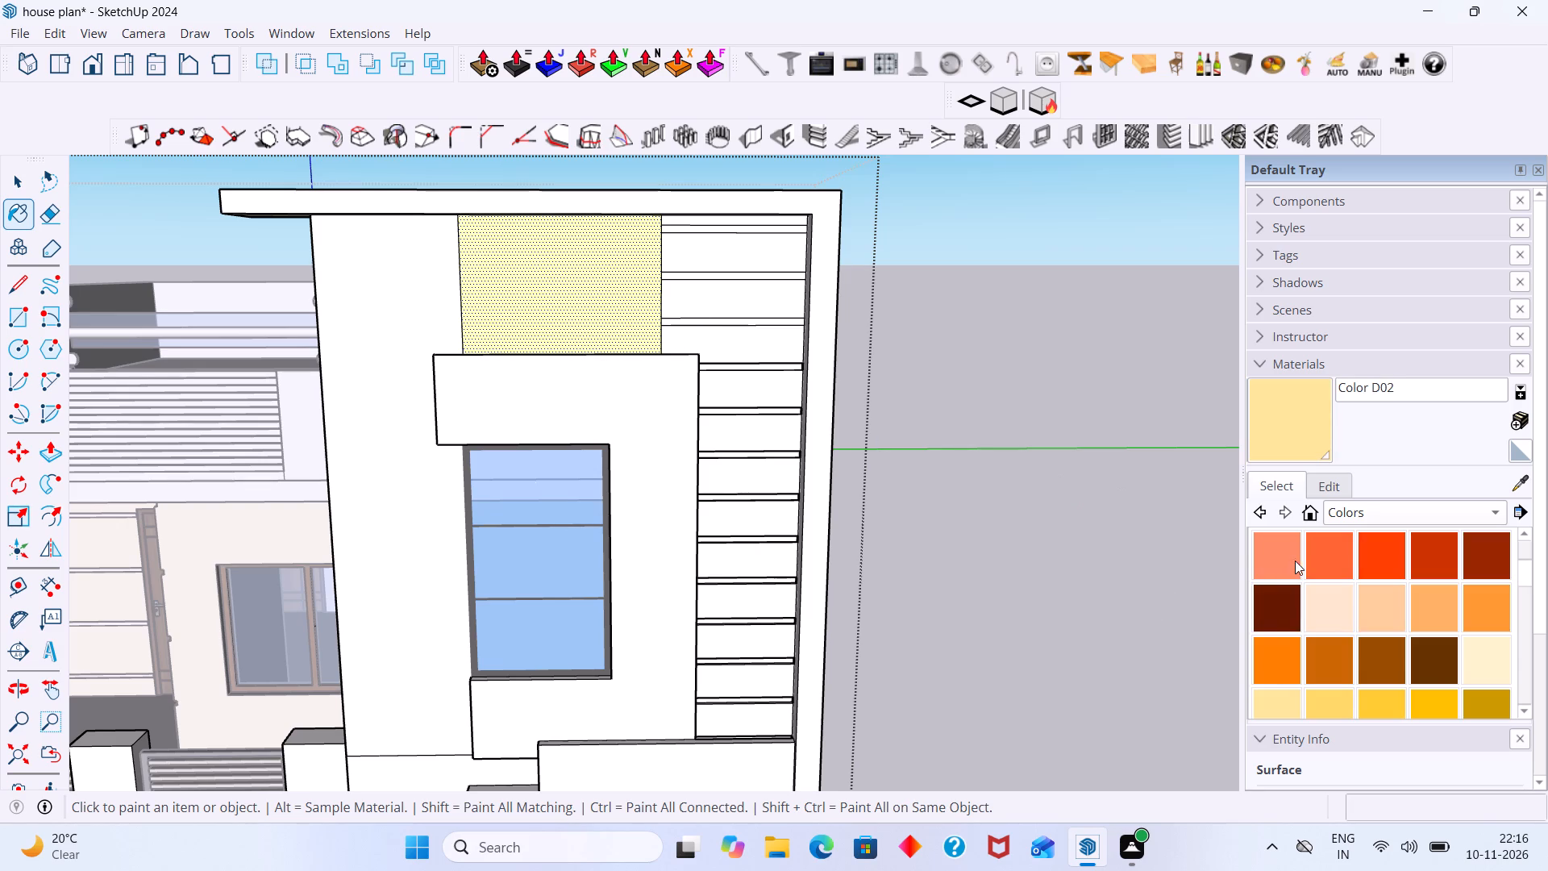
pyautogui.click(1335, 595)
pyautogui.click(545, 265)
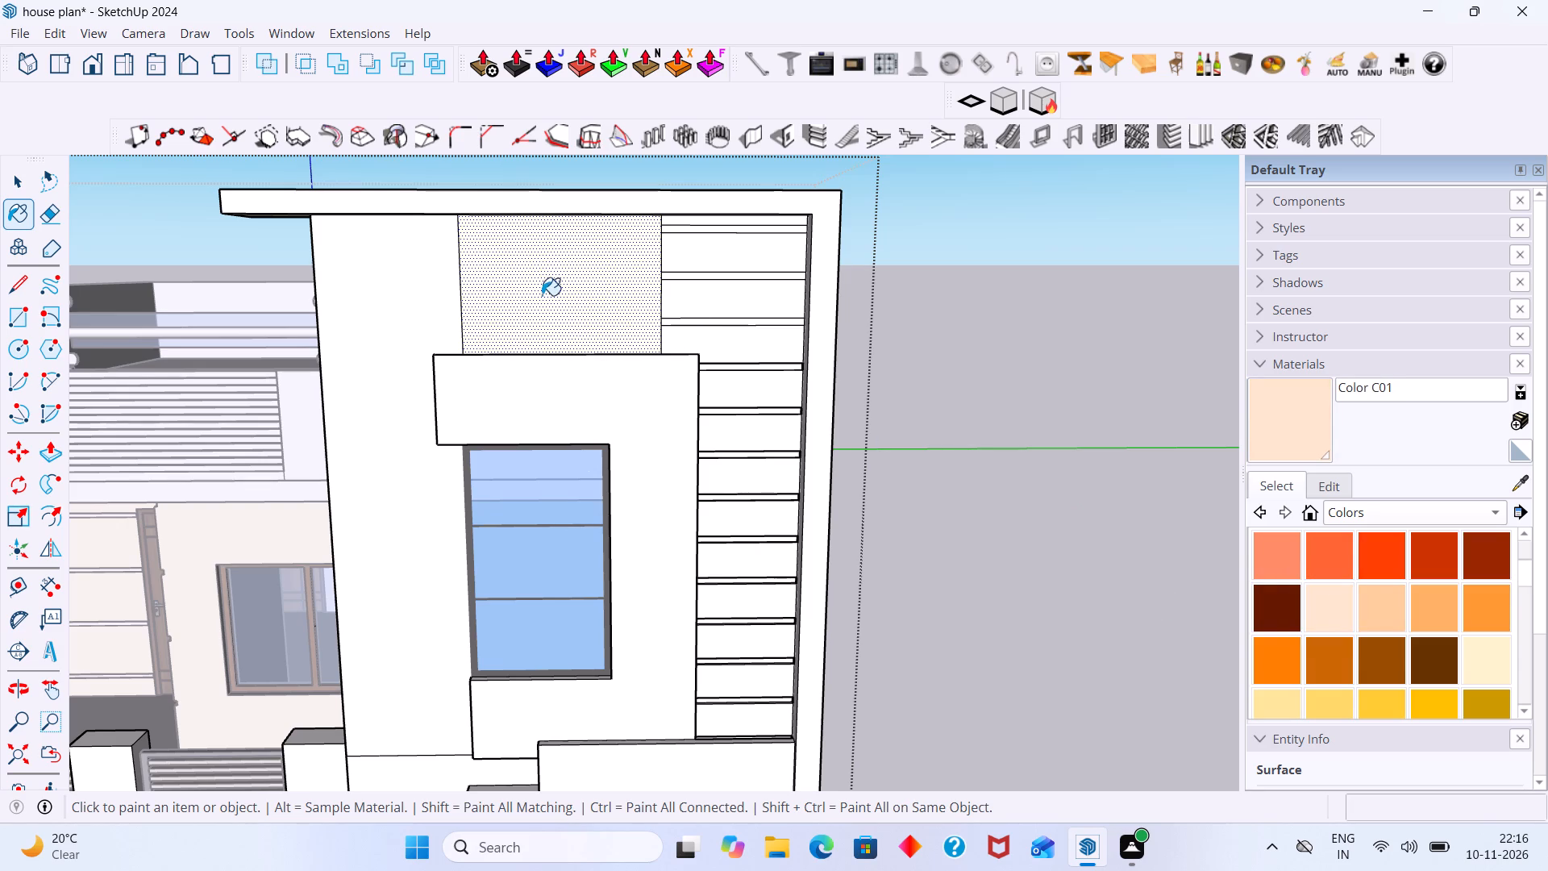
# Paint the wall panel above the tall window with the light pink Color A01.
pyautogui.moveTo(576, 332); pyautogui.dragTo(764, 354, button='middle')
pyautogui.scroll(1, 1376, 612)
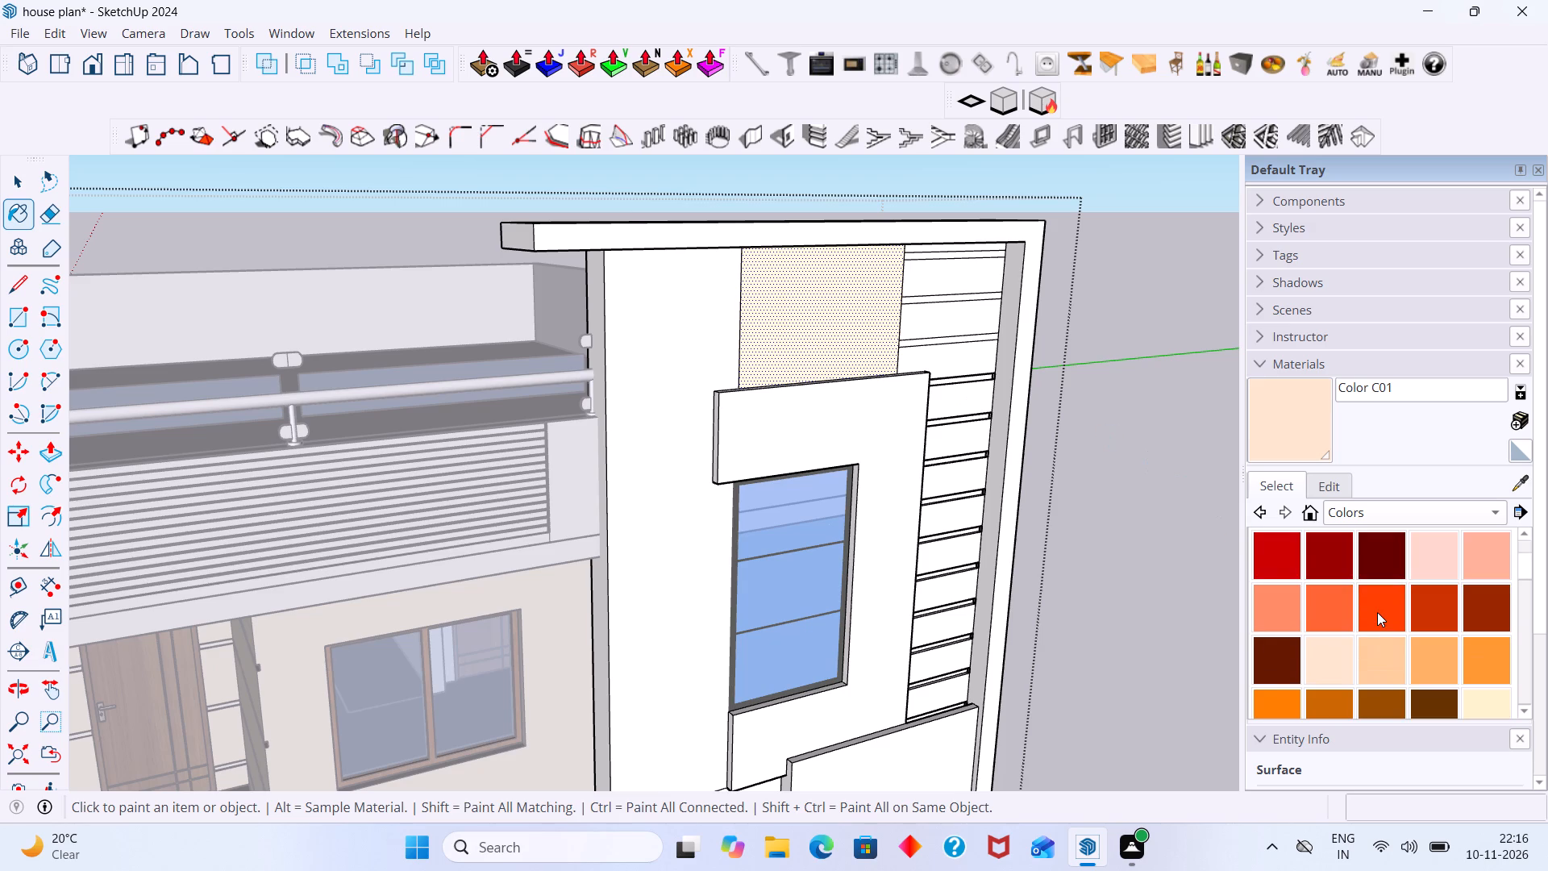
pyautogui.scroll(1, 1379, 611)
pyautogui.click(1292, 566)
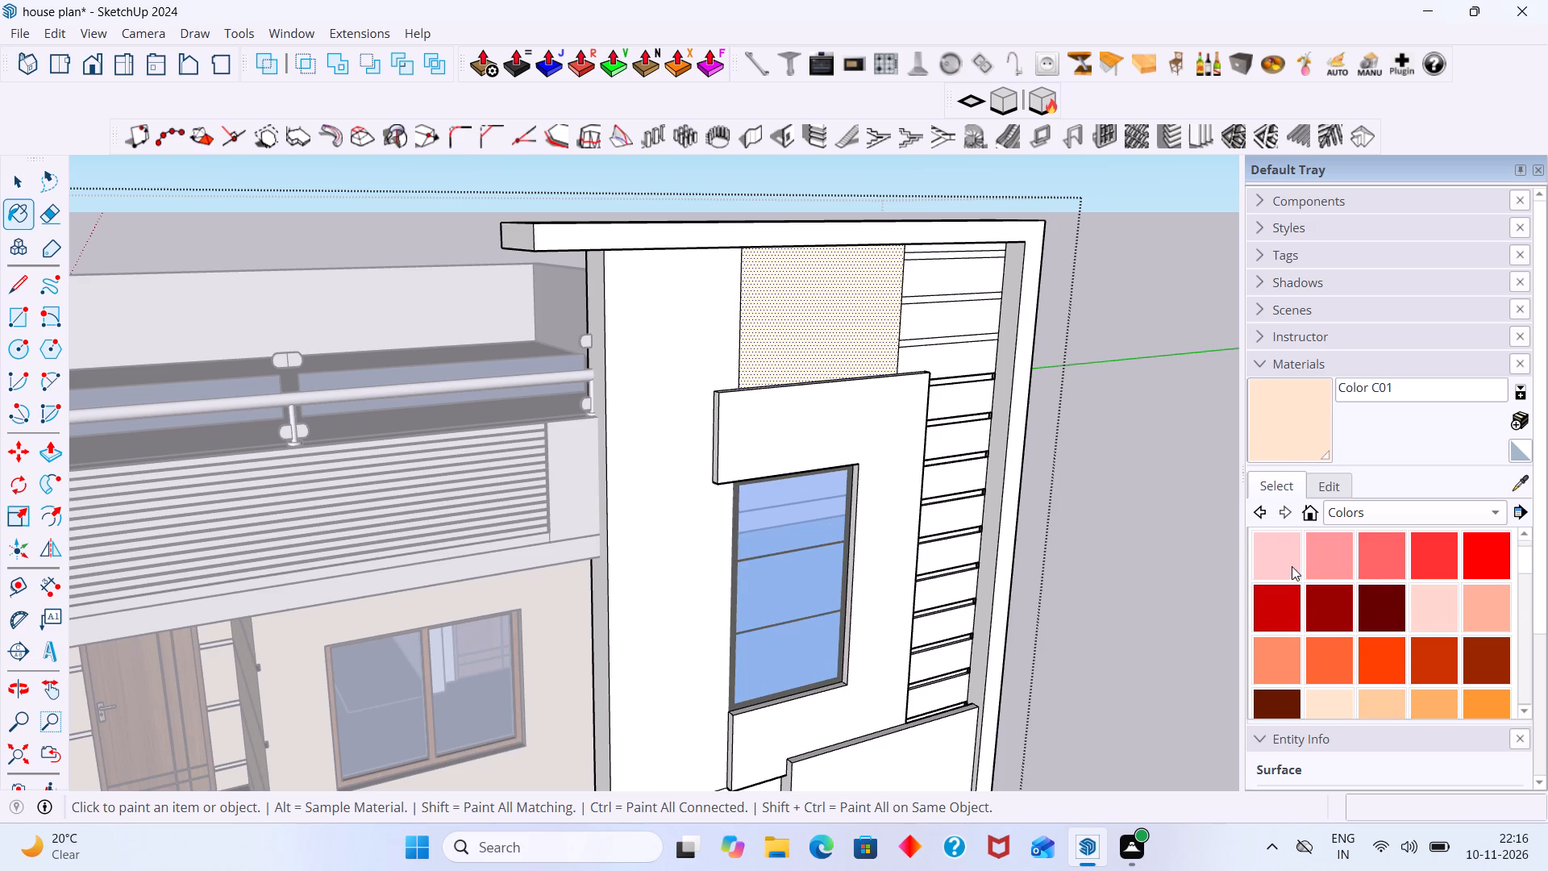
pyautogui.click(834, 352)
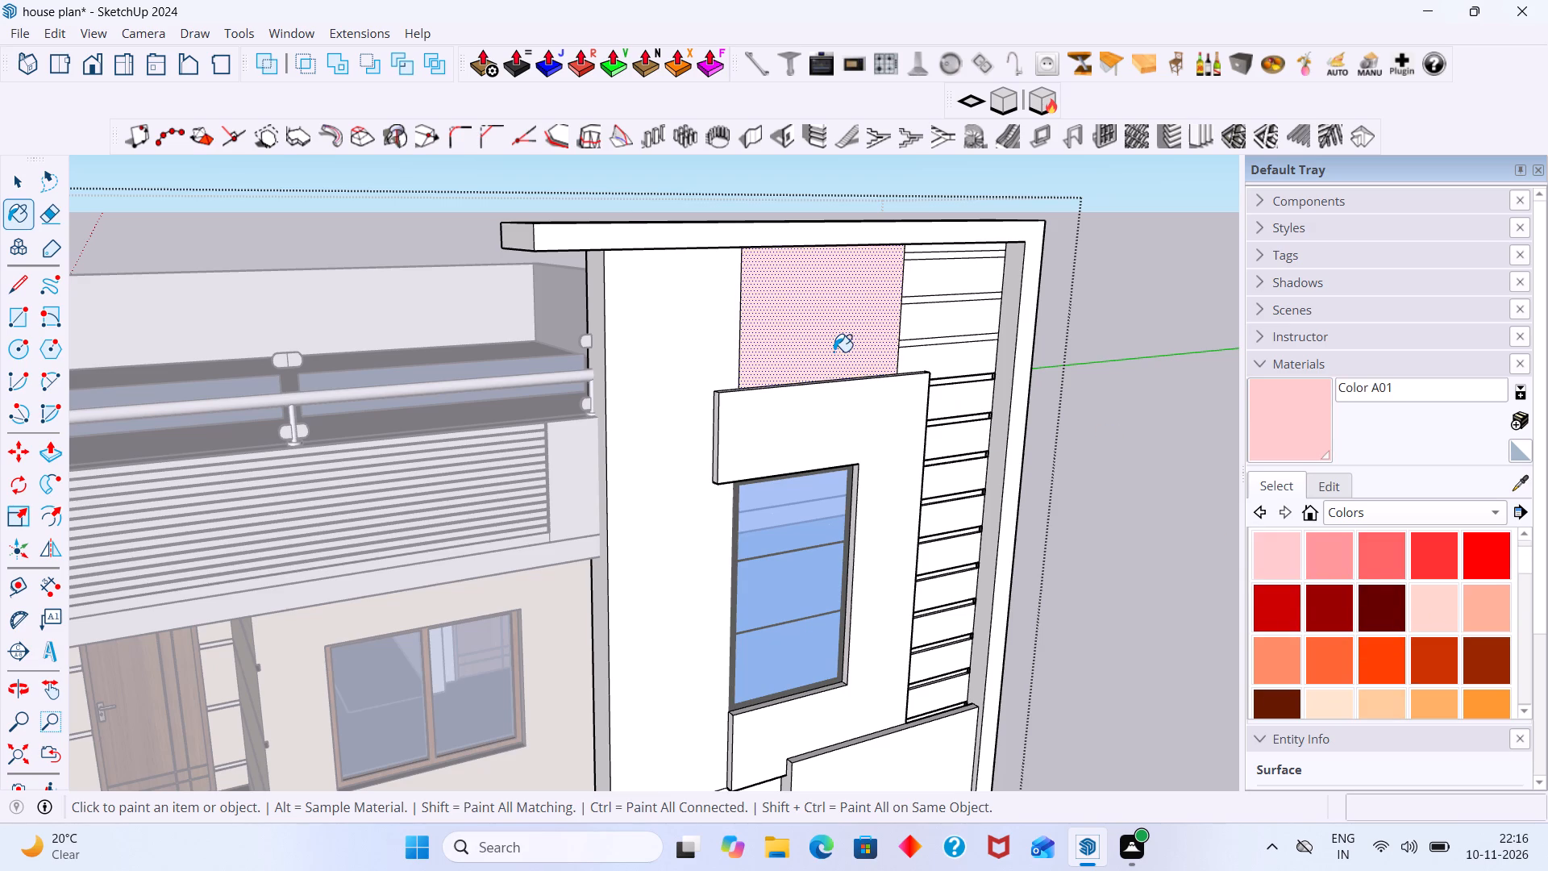
pyautogui.moveTo(832, 353); pyautogui.dragTo(787, 348, button='middle')
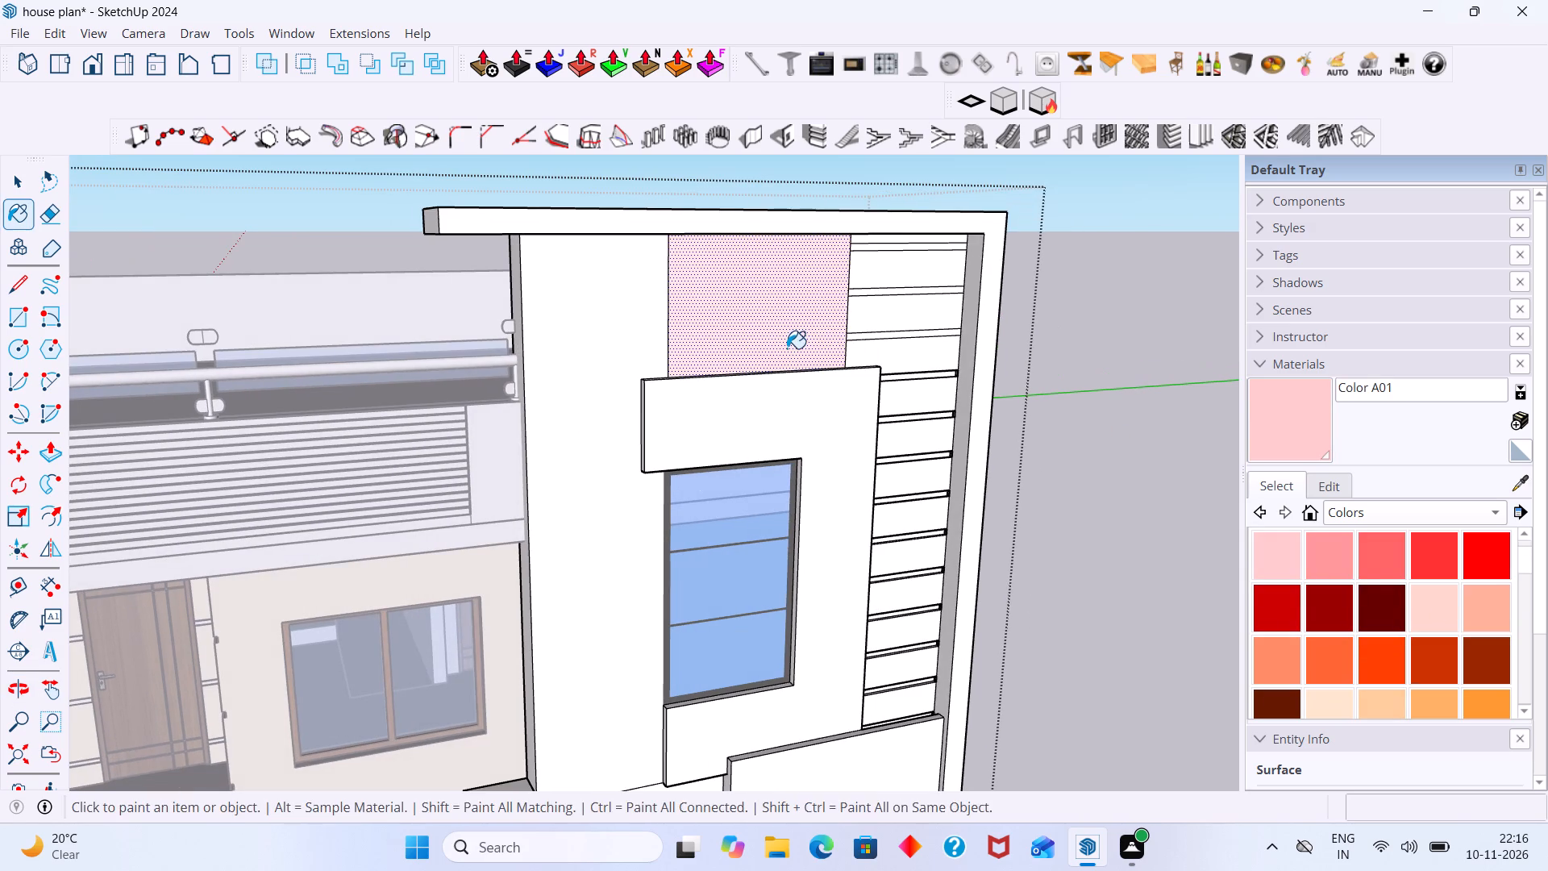
pyautogui.press('space')
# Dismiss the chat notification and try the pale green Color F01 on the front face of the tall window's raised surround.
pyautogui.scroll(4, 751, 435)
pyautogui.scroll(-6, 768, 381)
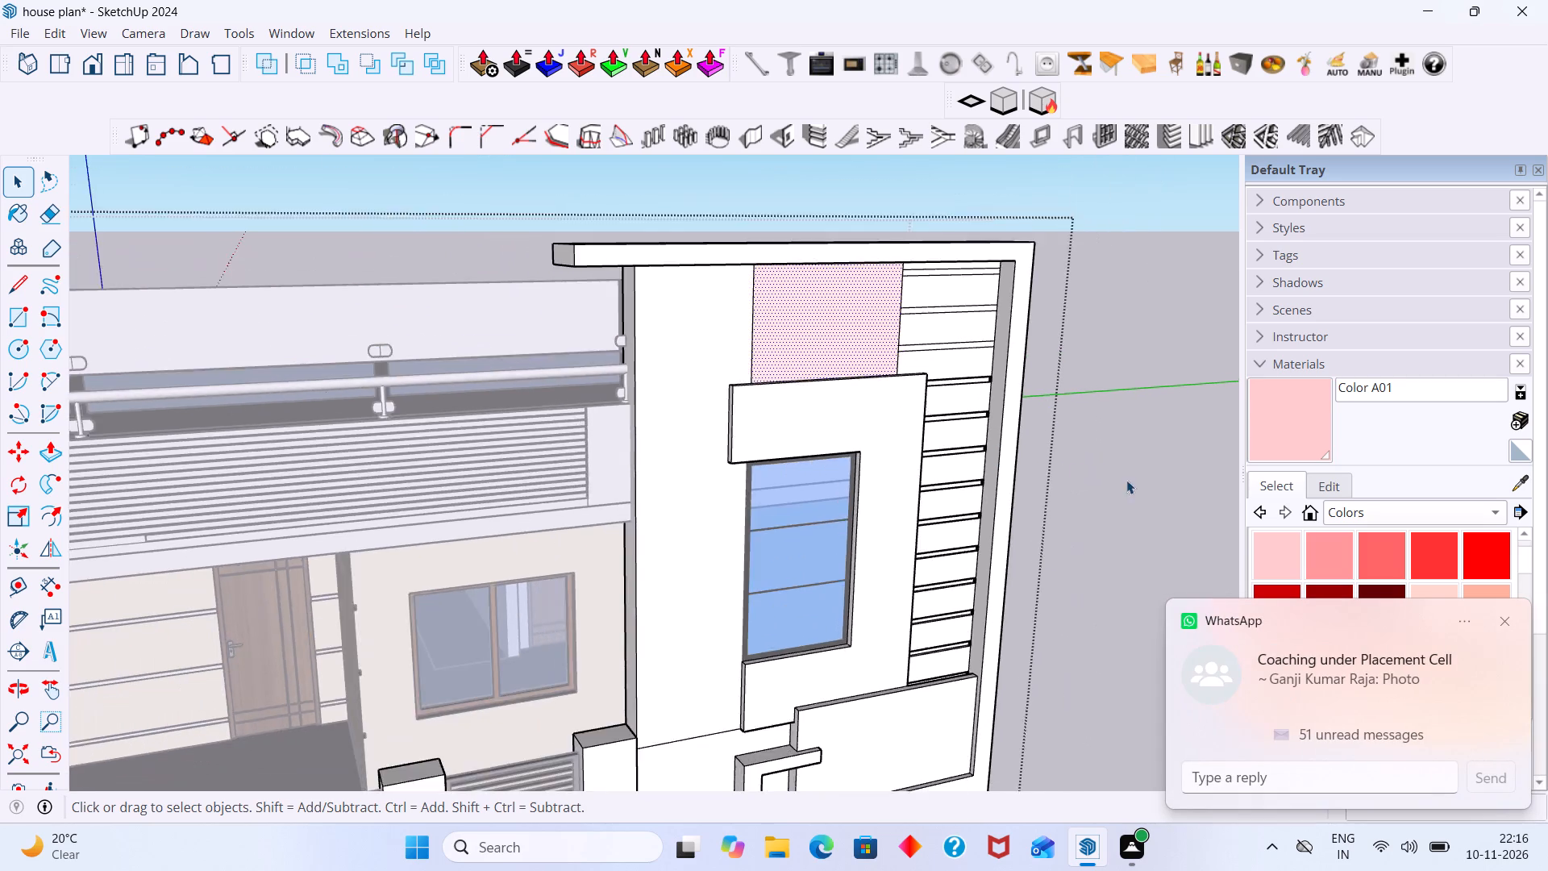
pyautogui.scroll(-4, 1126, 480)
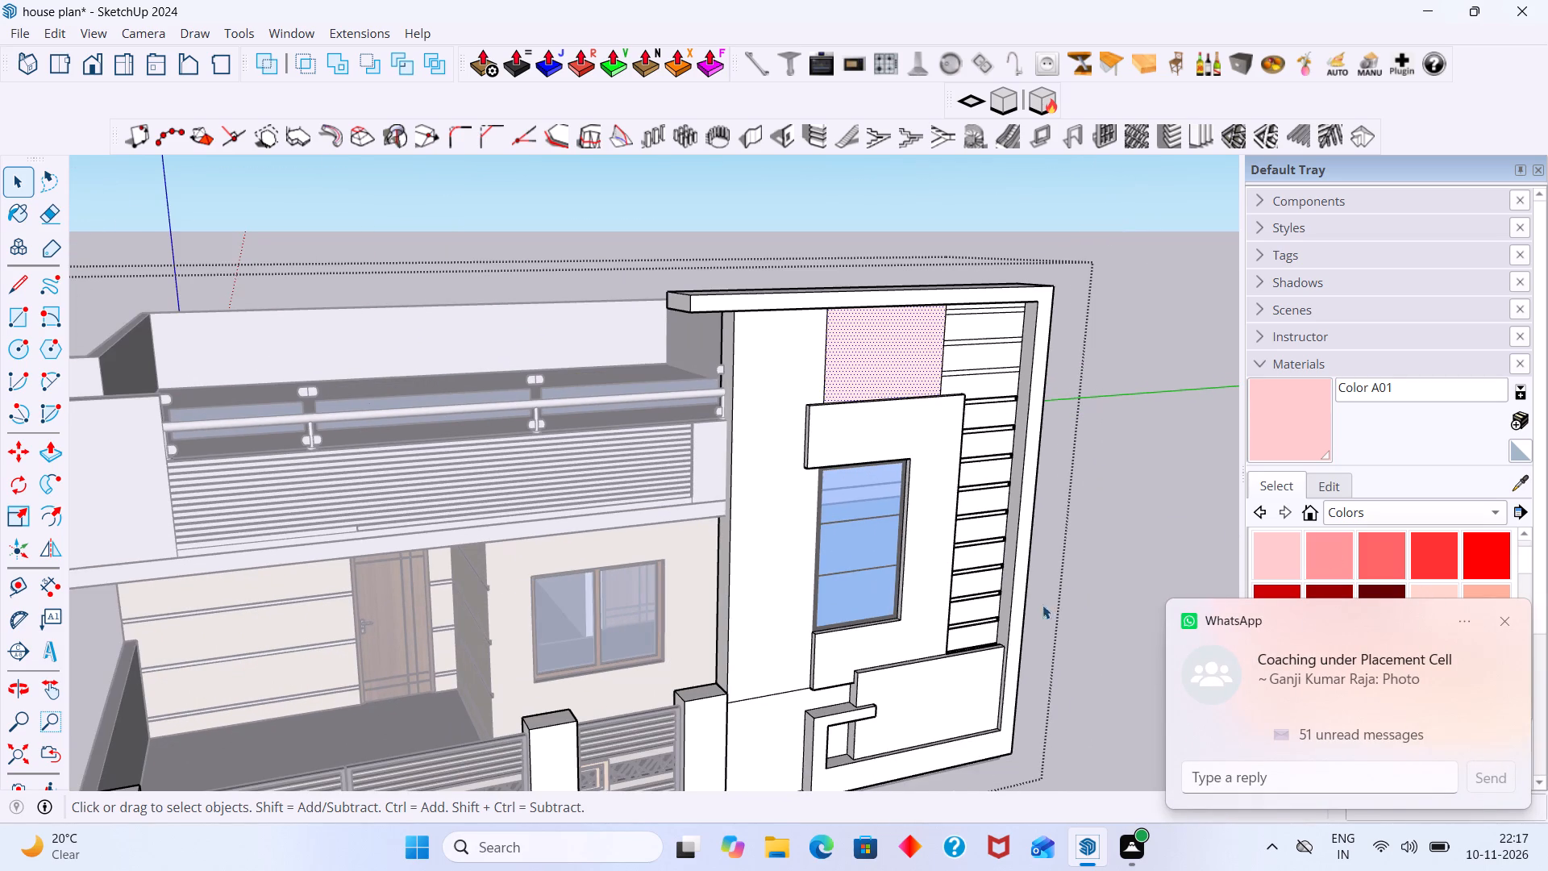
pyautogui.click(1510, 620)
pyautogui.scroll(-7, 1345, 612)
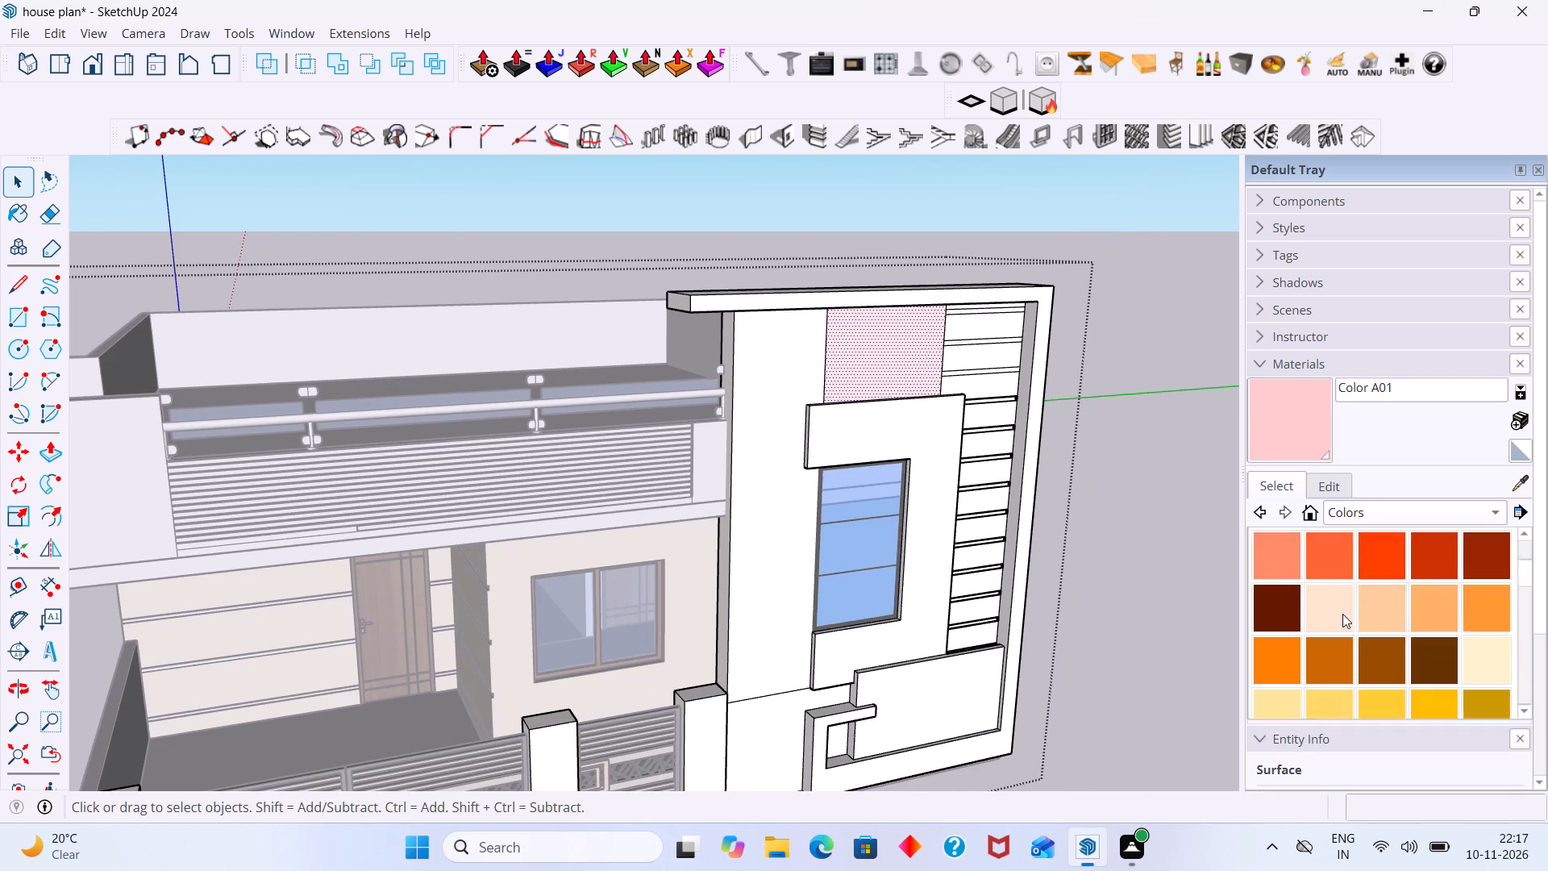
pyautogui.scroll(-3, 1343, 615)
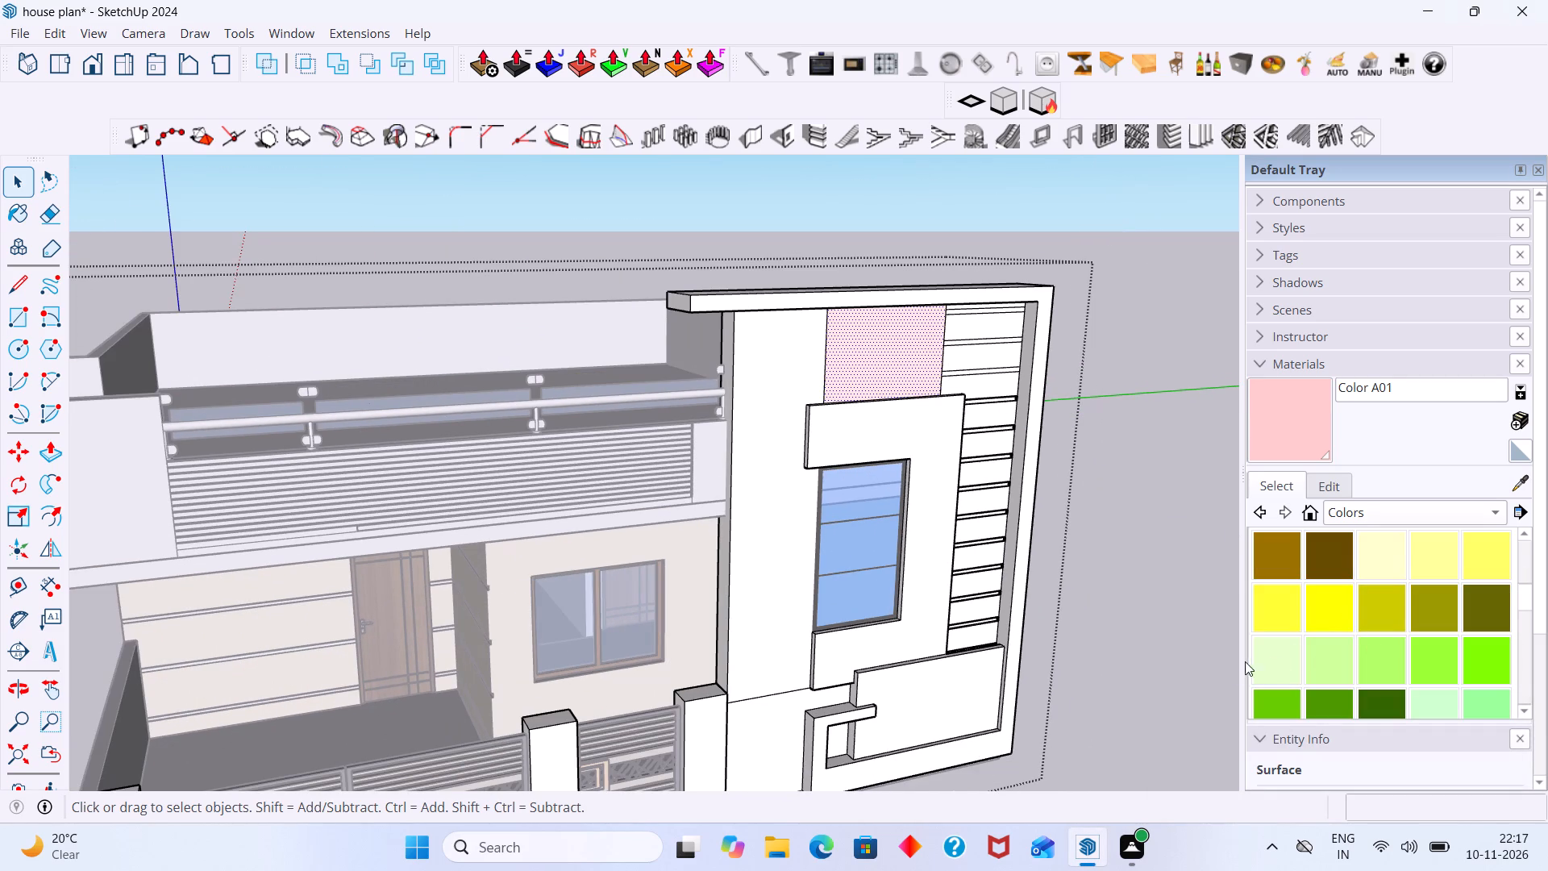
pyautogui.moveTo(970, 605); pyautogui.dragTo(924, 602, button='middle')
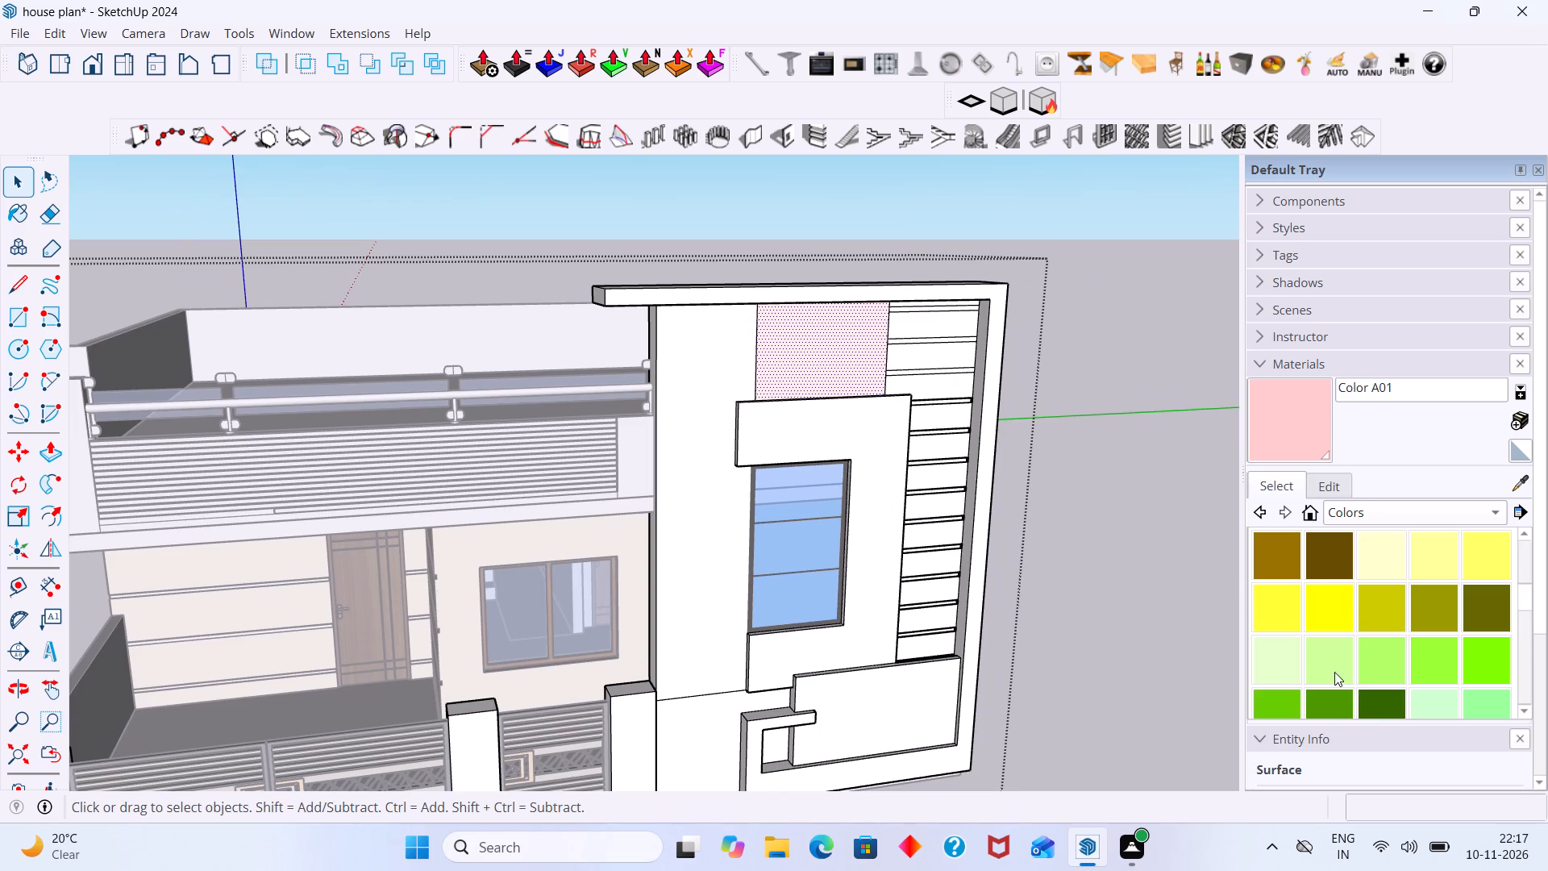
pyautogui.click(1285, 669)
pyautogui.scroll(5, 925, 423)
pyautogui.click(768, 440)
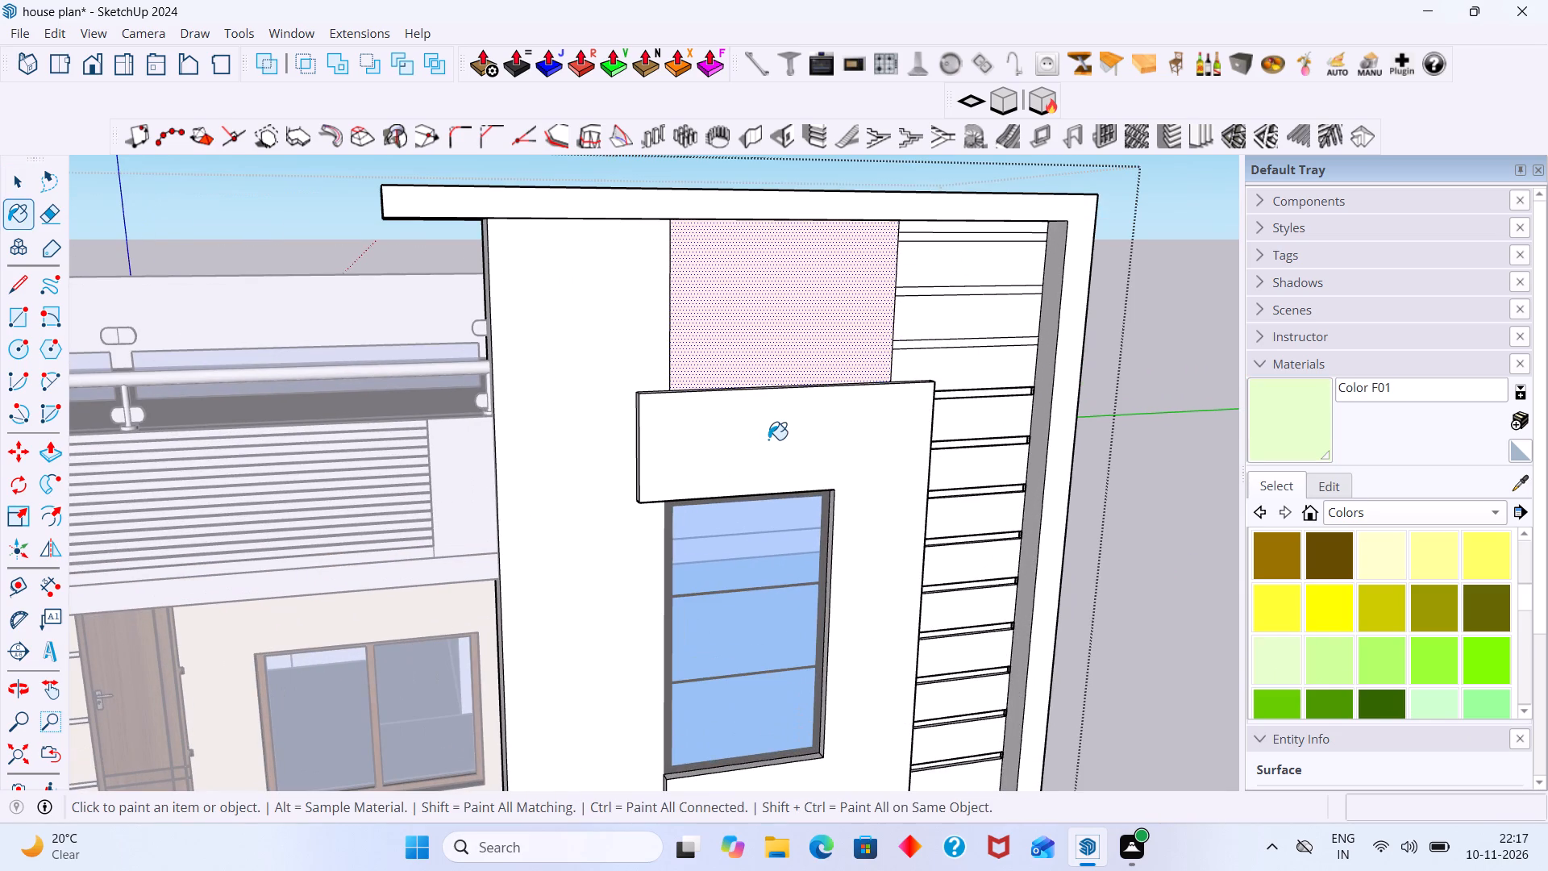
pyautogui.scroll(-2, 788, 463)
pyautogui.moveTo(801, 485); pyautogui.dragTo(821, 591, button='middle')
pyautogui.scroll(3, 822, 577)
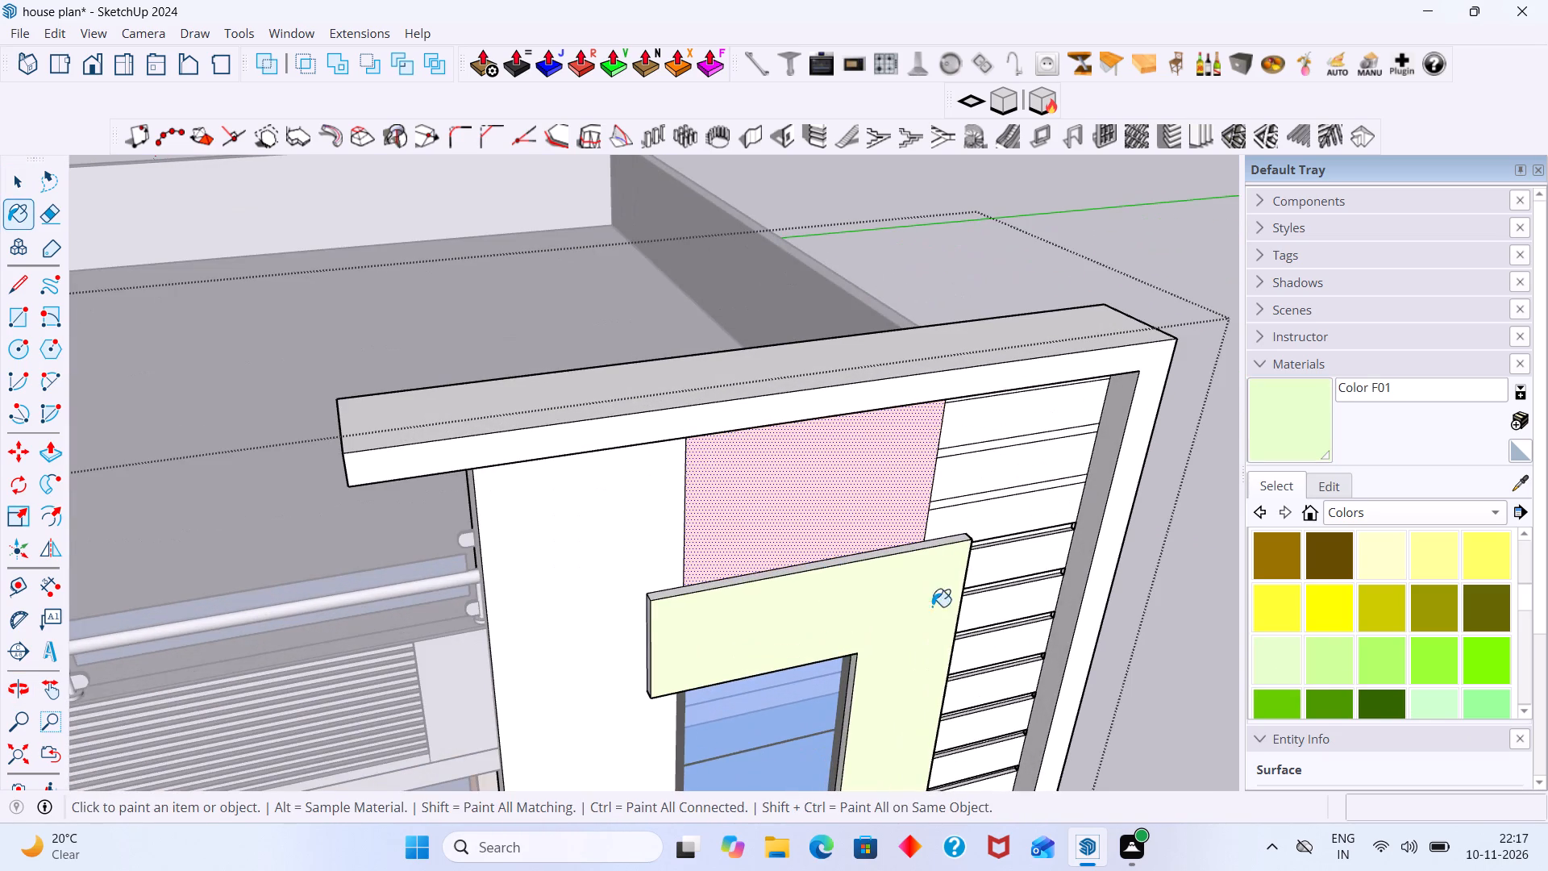
# Paint the raised surround's front face, its outer side edge by the slats and its top edge with Color F02.
pyautogui.click(1329, 650)
pyautogui.scroll(2, 925, 604)
pyautogui.click(911, 599)
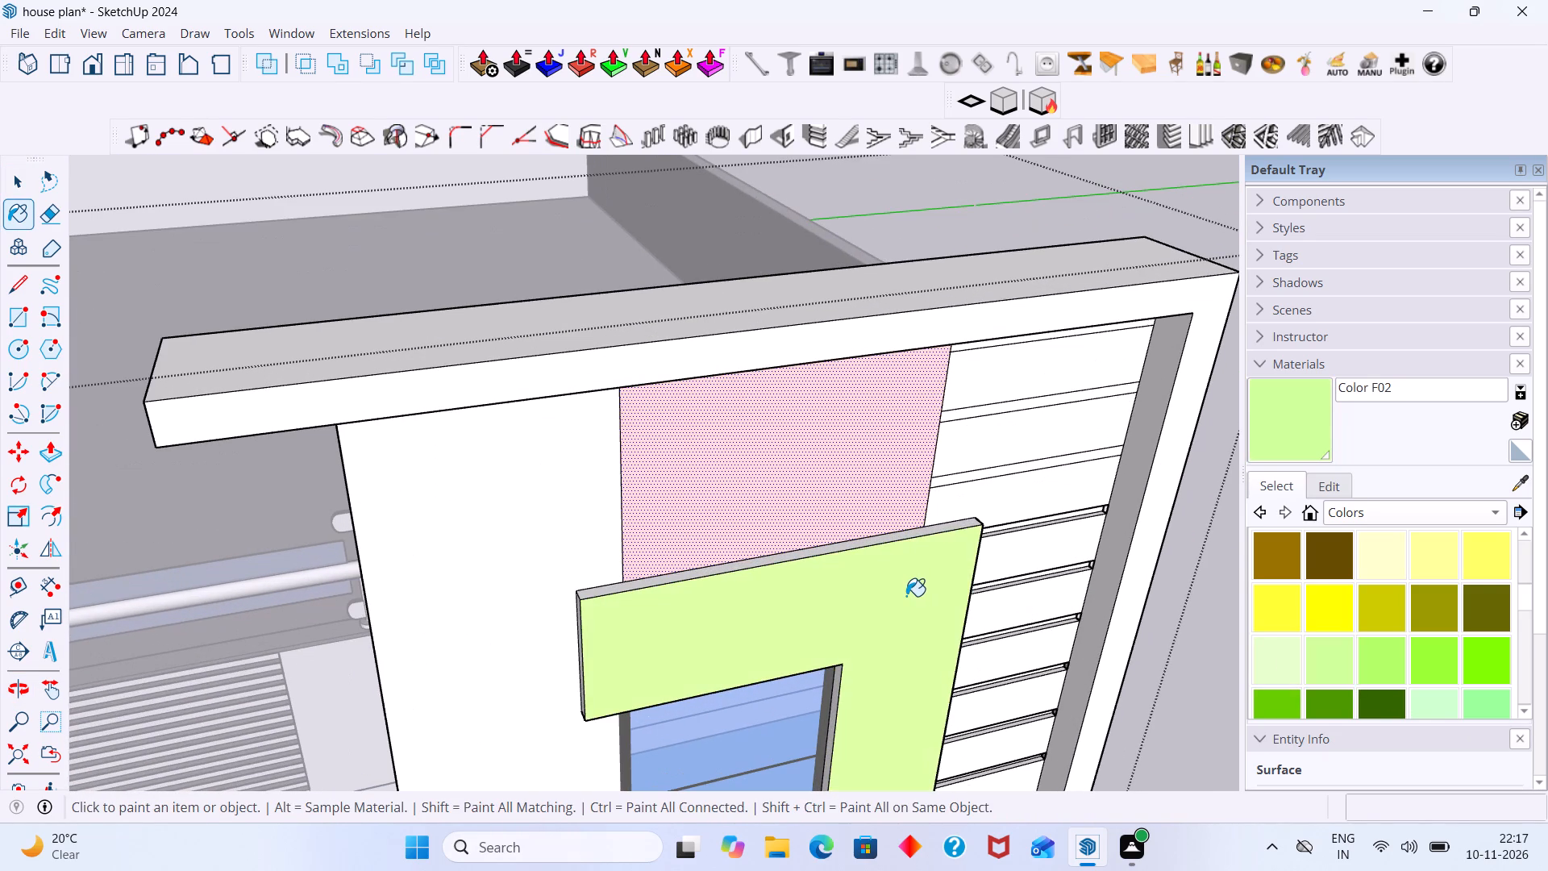
pyautogui.scroll(-2, 906, 595)
pyautogui.moveTo(905, 595); pyautogui.dragTo(616, 498, button='middle')
pyautogui.scroll(4, 397, 452)
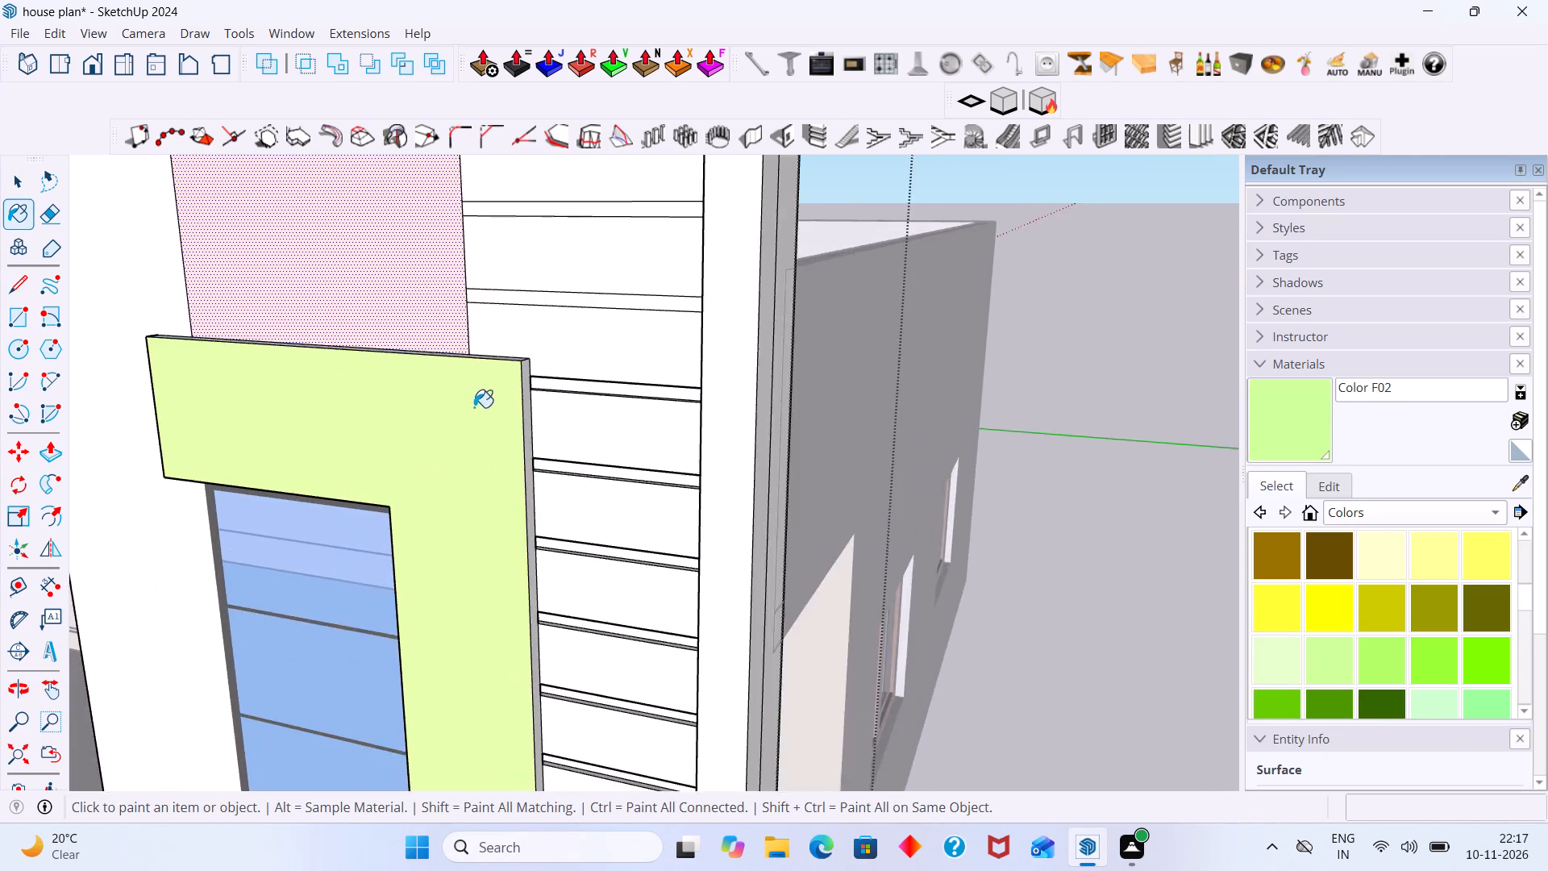
pyautogui.scroll(17, 474, 407)
pyautogui.click(475, 385)
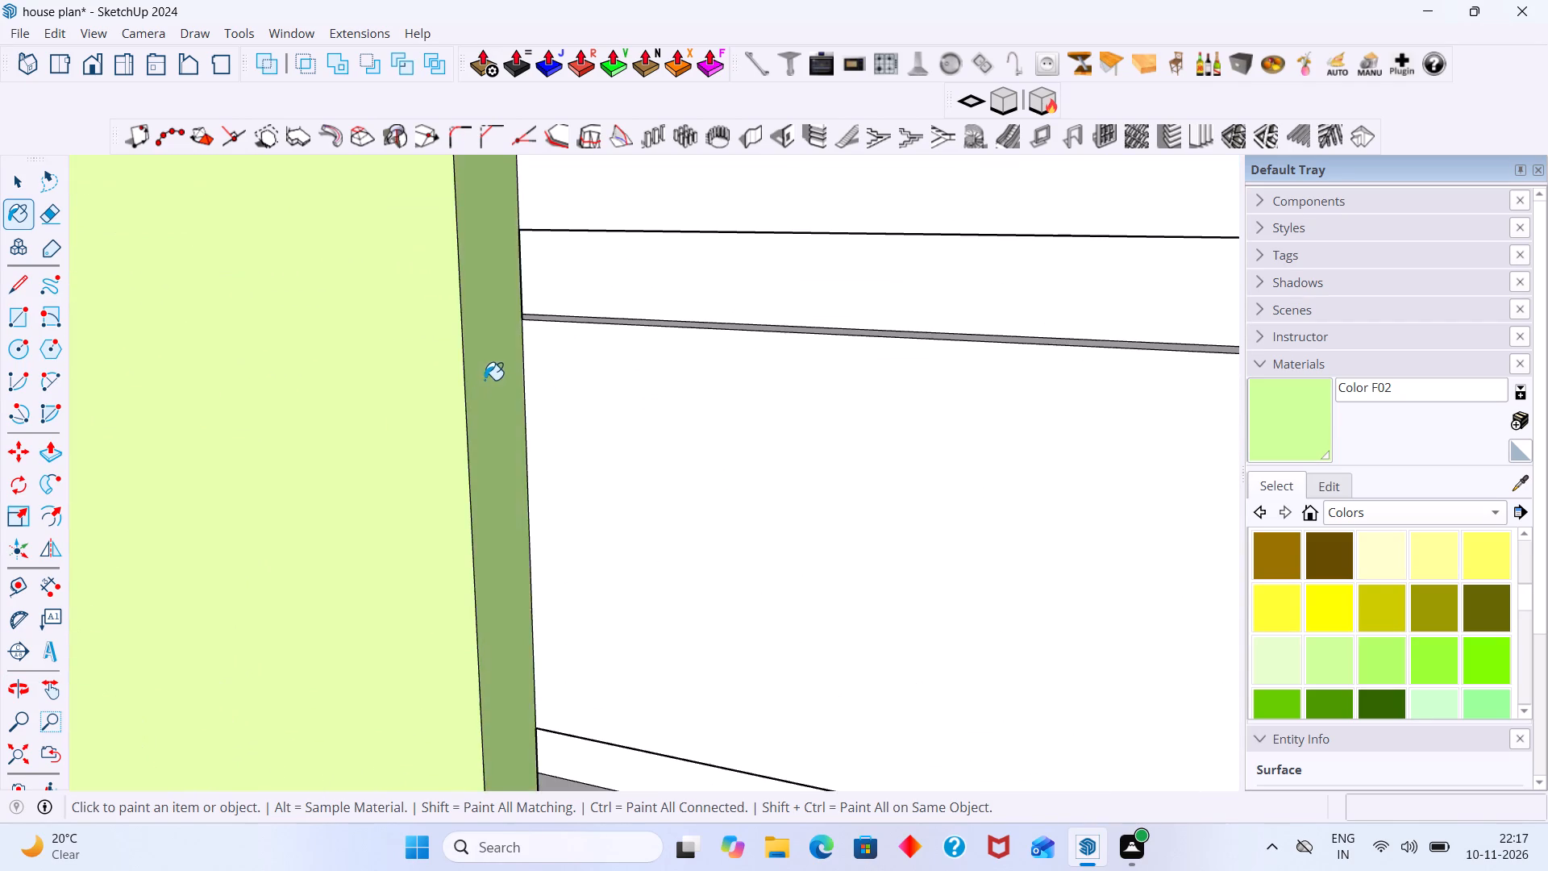
pyautogui.scroll(-11, 485, 380)
pyautogui.moveTo(534, 434); pyautogui.dragTo(1014, 570, button='middle')
pyautogui.scroll(4, 1110, 613)
pyautogui.click(1109, 587)
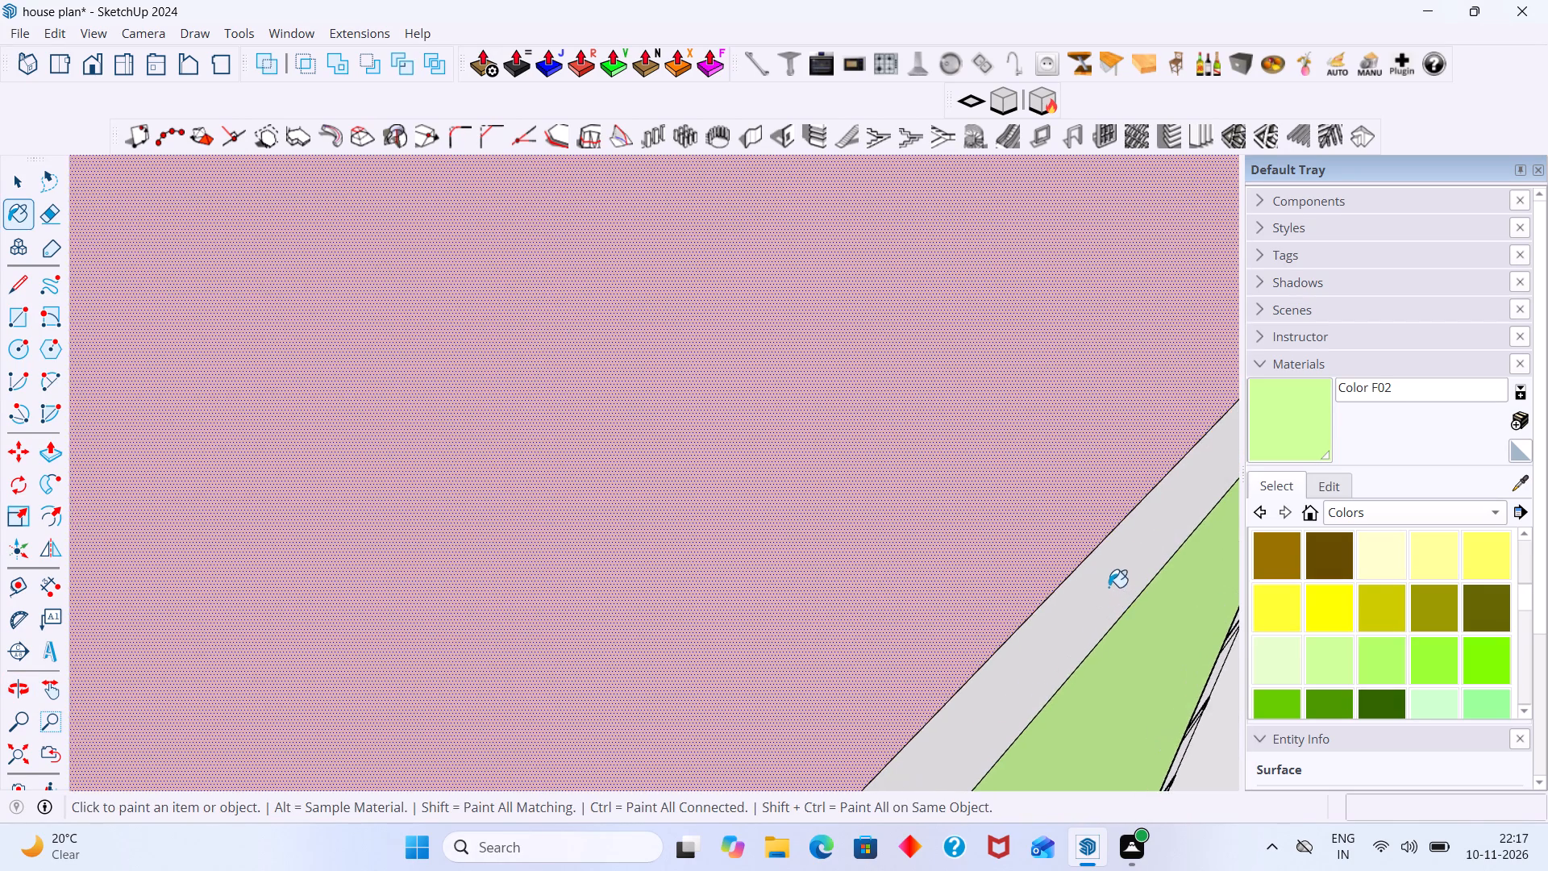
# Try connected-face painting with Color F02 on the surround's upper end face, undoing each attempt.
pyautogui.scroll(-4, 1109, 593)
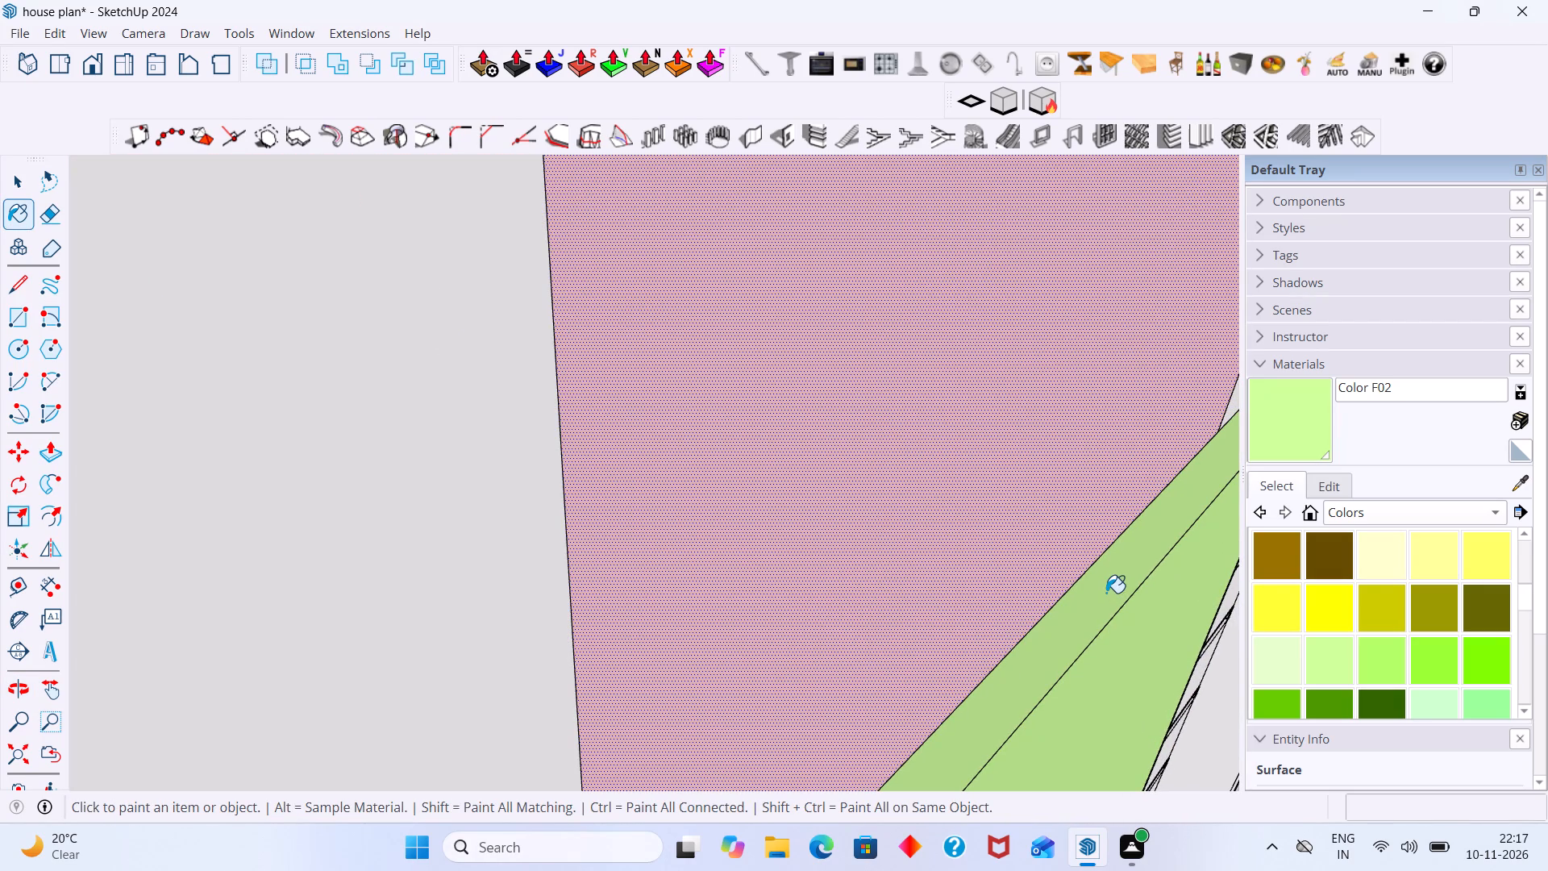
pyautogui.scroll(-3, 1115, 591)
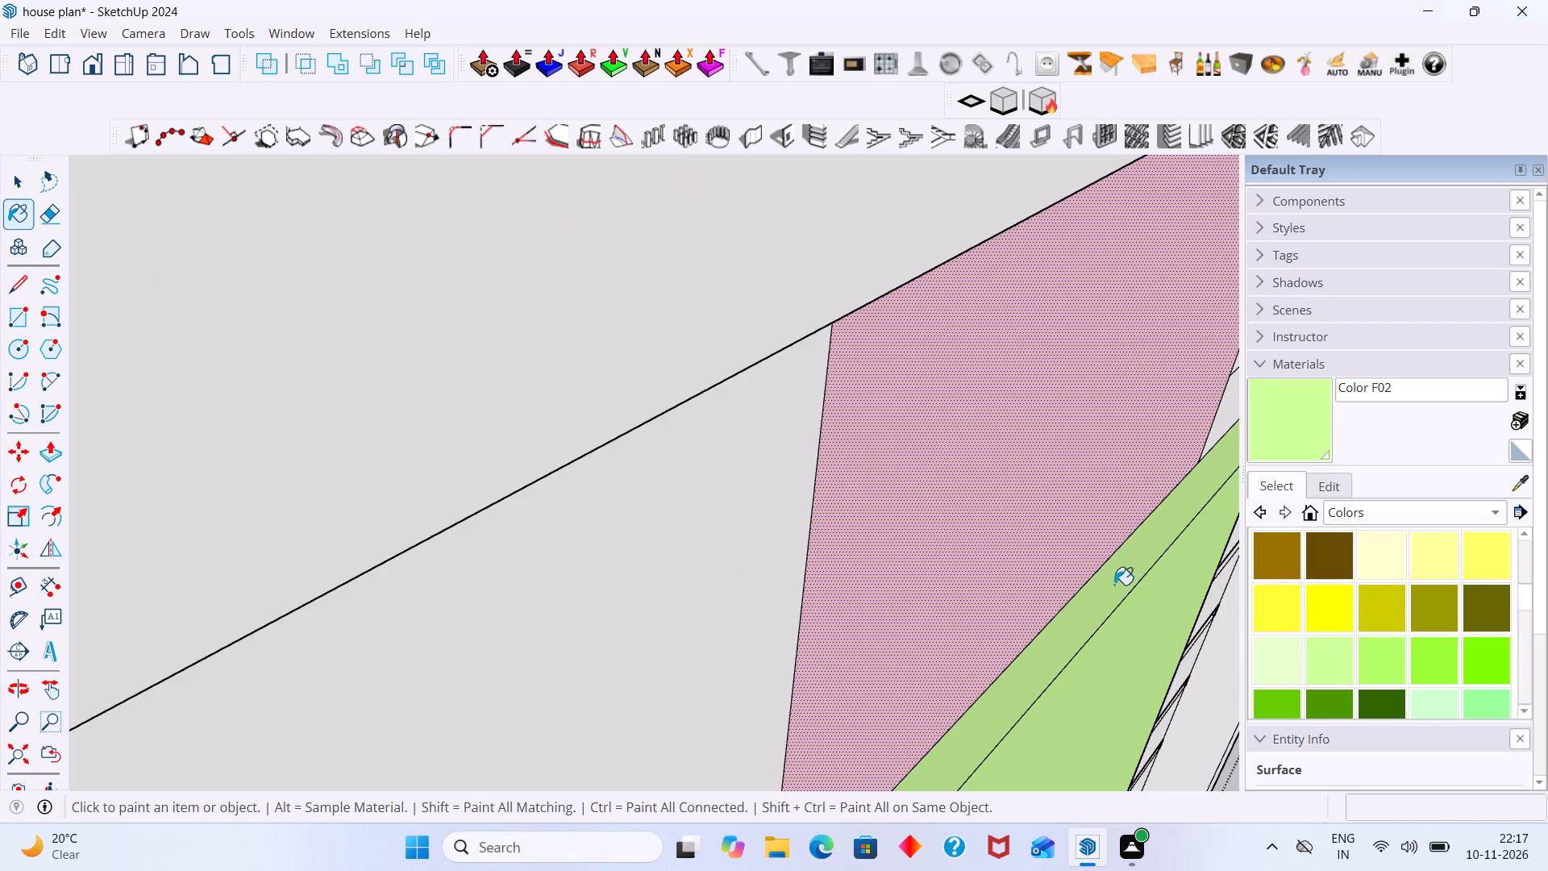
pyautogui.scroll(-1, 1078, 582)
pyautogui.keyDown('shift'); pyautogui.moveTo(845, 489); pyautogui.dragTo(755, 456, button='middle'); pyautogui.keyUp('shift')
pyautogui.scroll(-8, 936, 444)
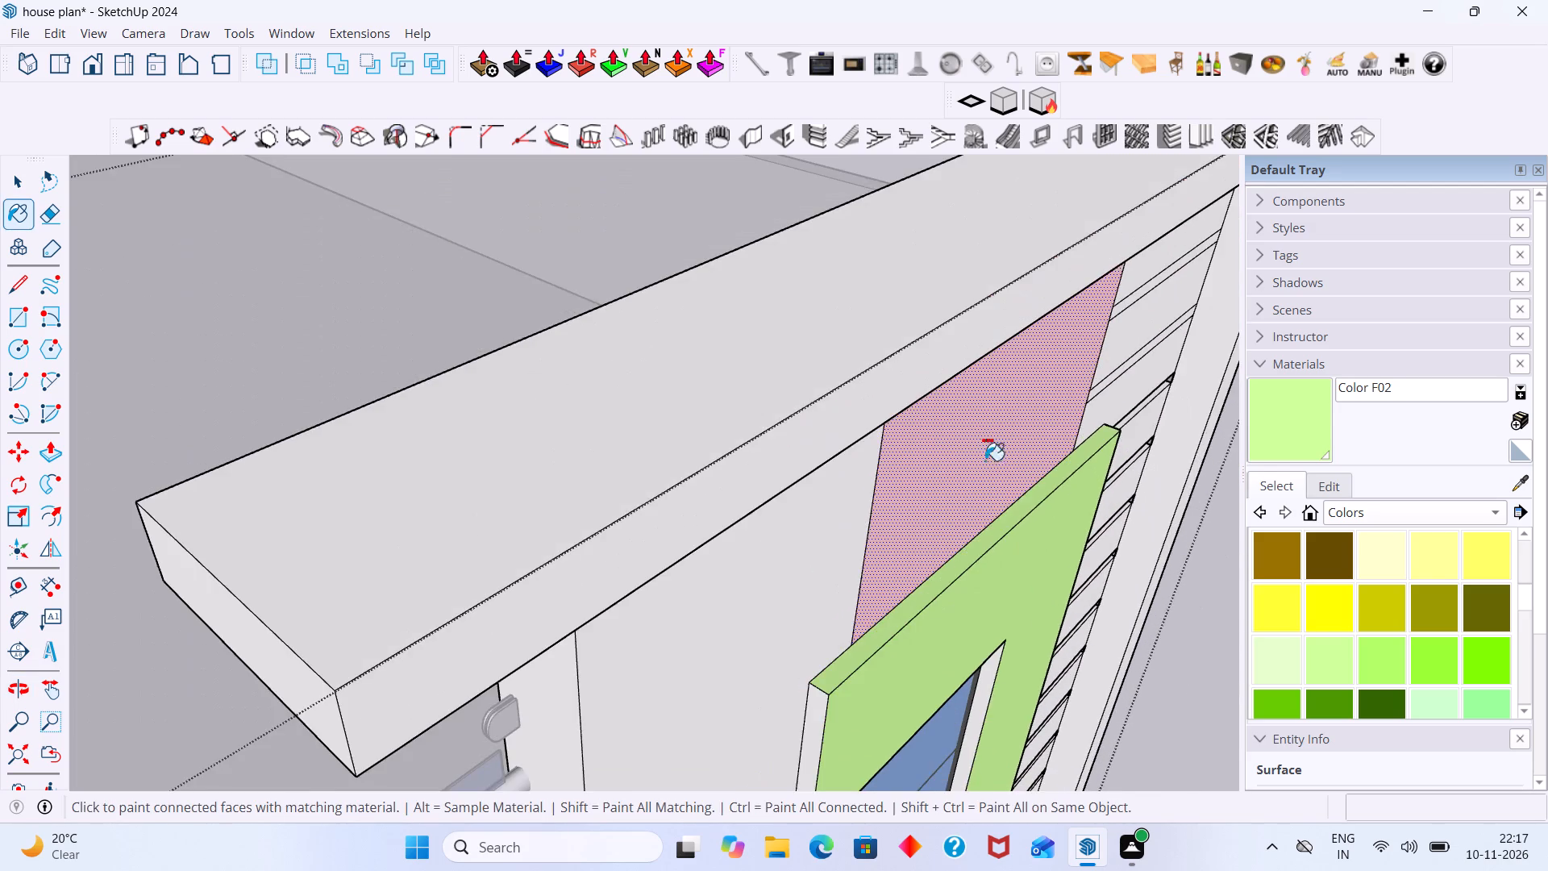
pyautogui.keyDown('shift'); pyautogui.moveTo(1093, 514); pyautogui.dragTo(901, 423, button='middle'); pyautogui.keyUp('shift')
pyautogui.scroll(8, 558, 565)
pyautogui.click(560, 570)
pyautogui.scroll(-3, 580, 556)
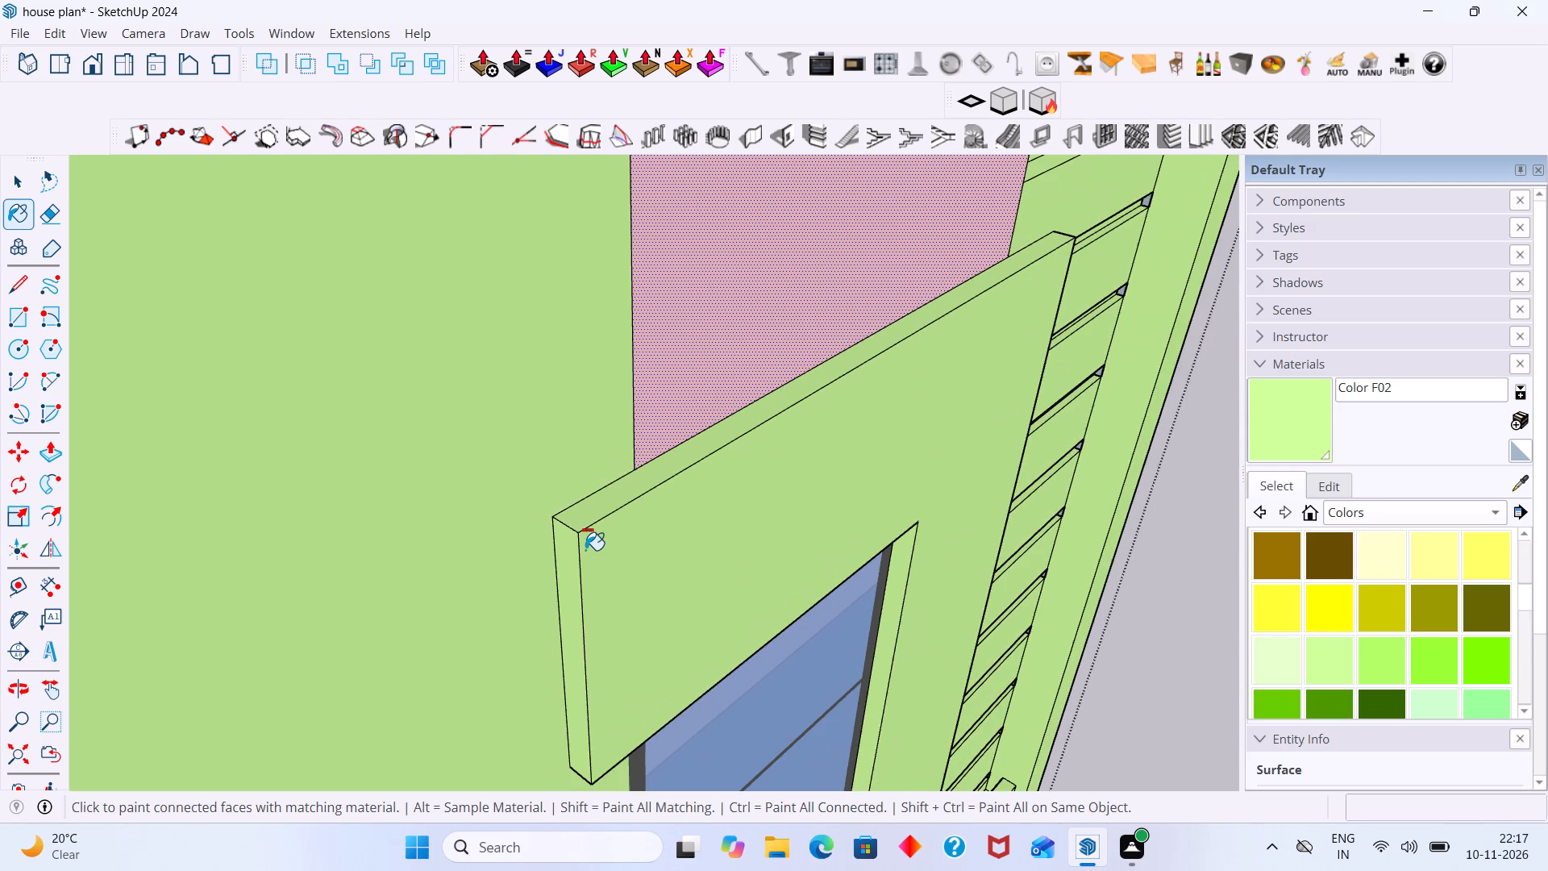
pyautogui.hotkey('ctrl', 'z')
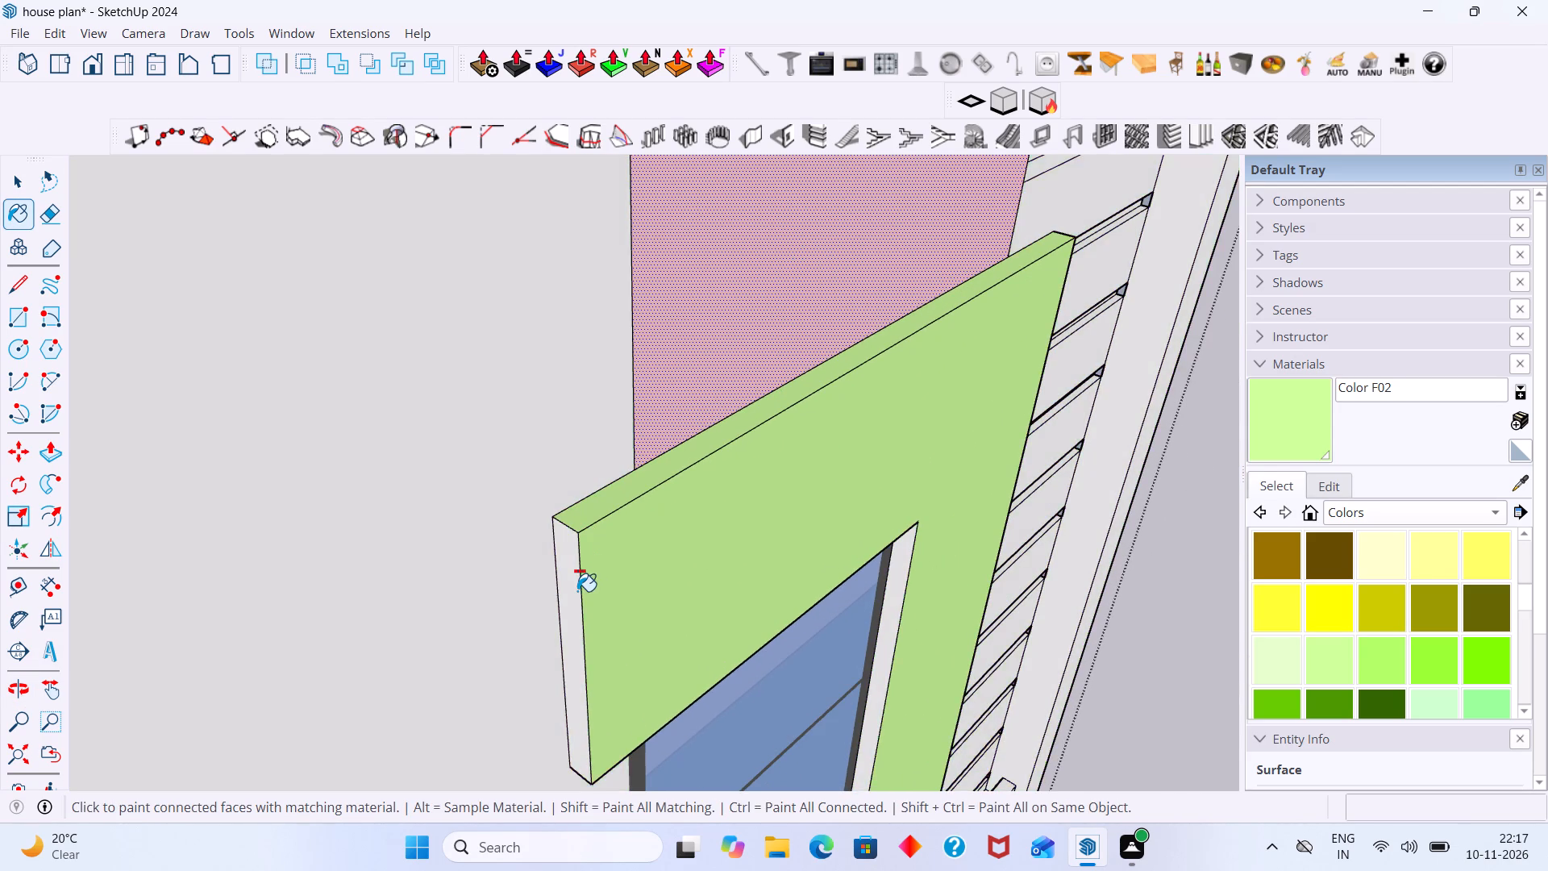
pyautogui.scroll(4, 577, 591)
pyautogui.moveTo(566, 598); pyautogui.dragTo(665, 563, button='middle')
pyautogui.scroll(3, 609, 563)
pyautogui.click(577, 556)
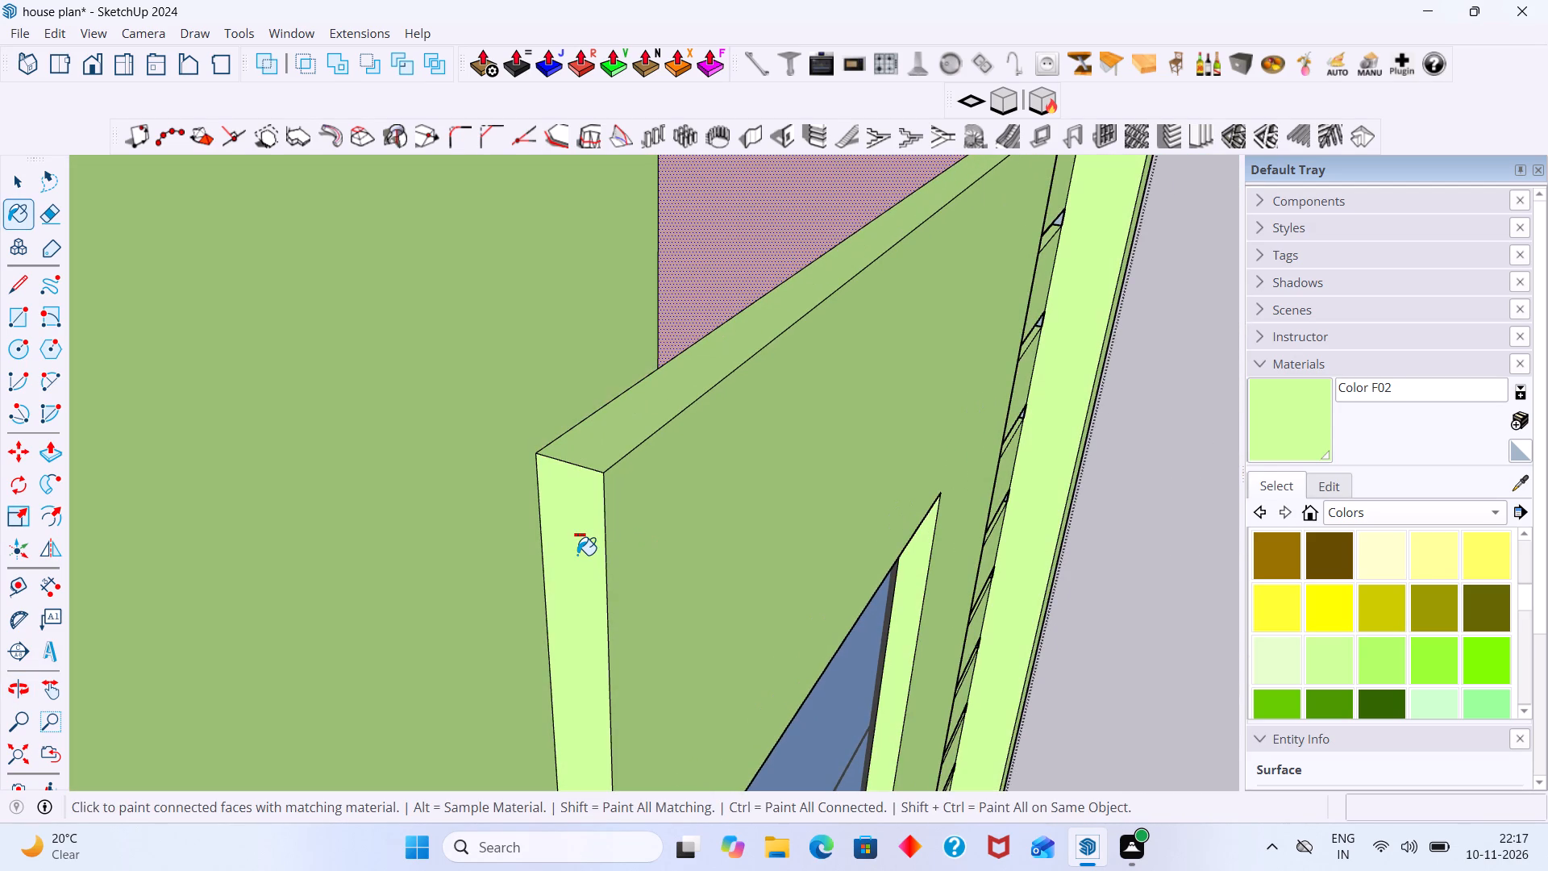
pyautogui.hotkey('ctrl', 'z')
# Paint the surround's upper end face and the inner side face beside the window glass with Color F02.
pyautogui.press('space')
pyautogui.doubleClick(574, 570)
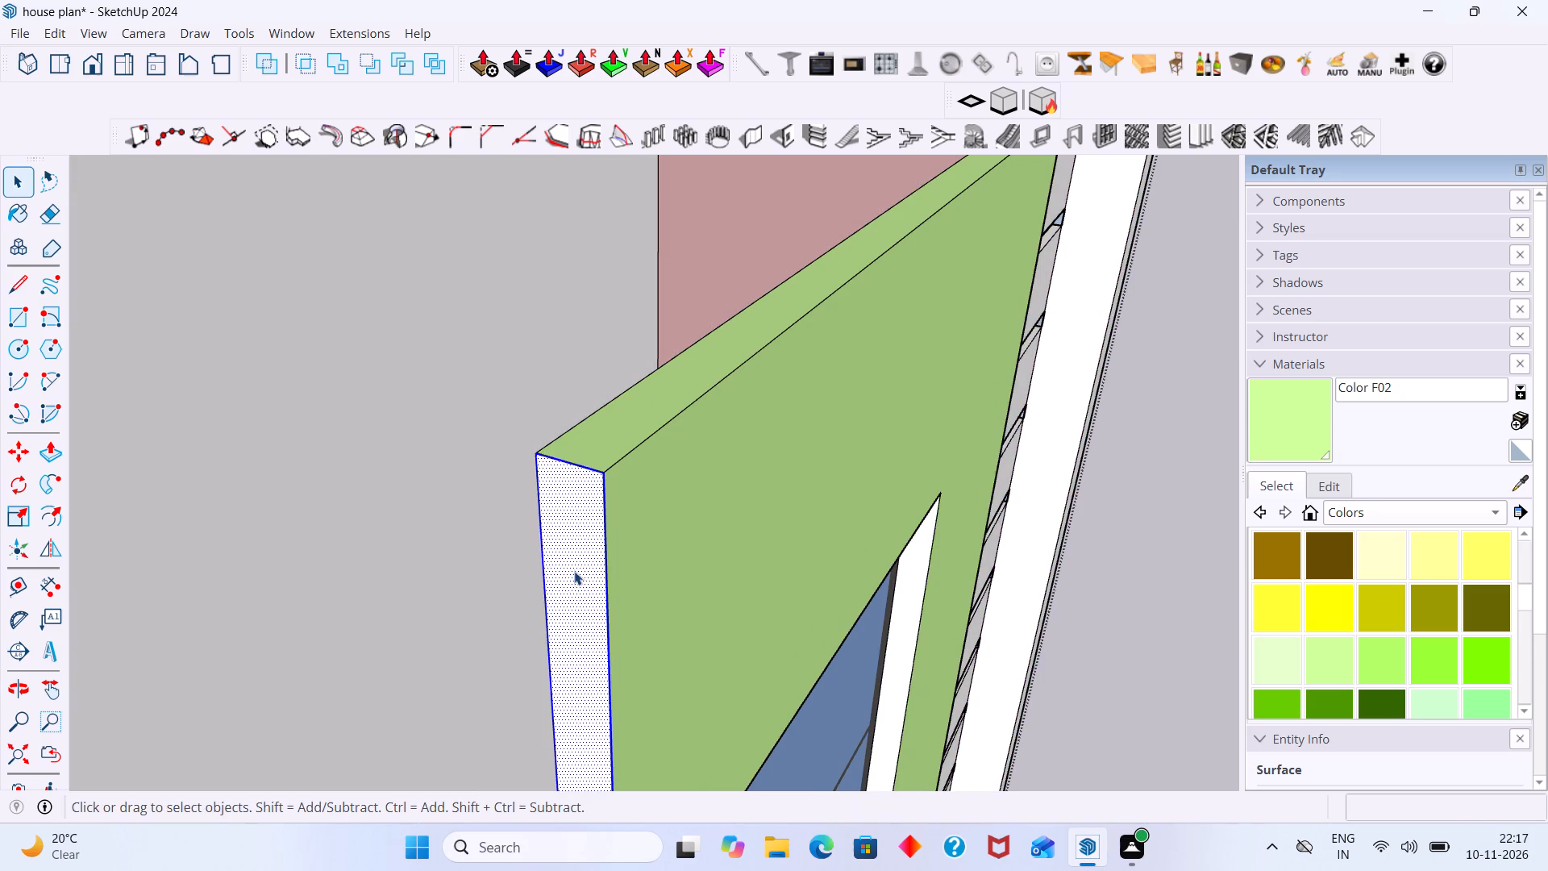
pyautogui.click(574, 575)
pyautogui.moveTo(1317, 417); pyautogui.dragTo(1301, 422)
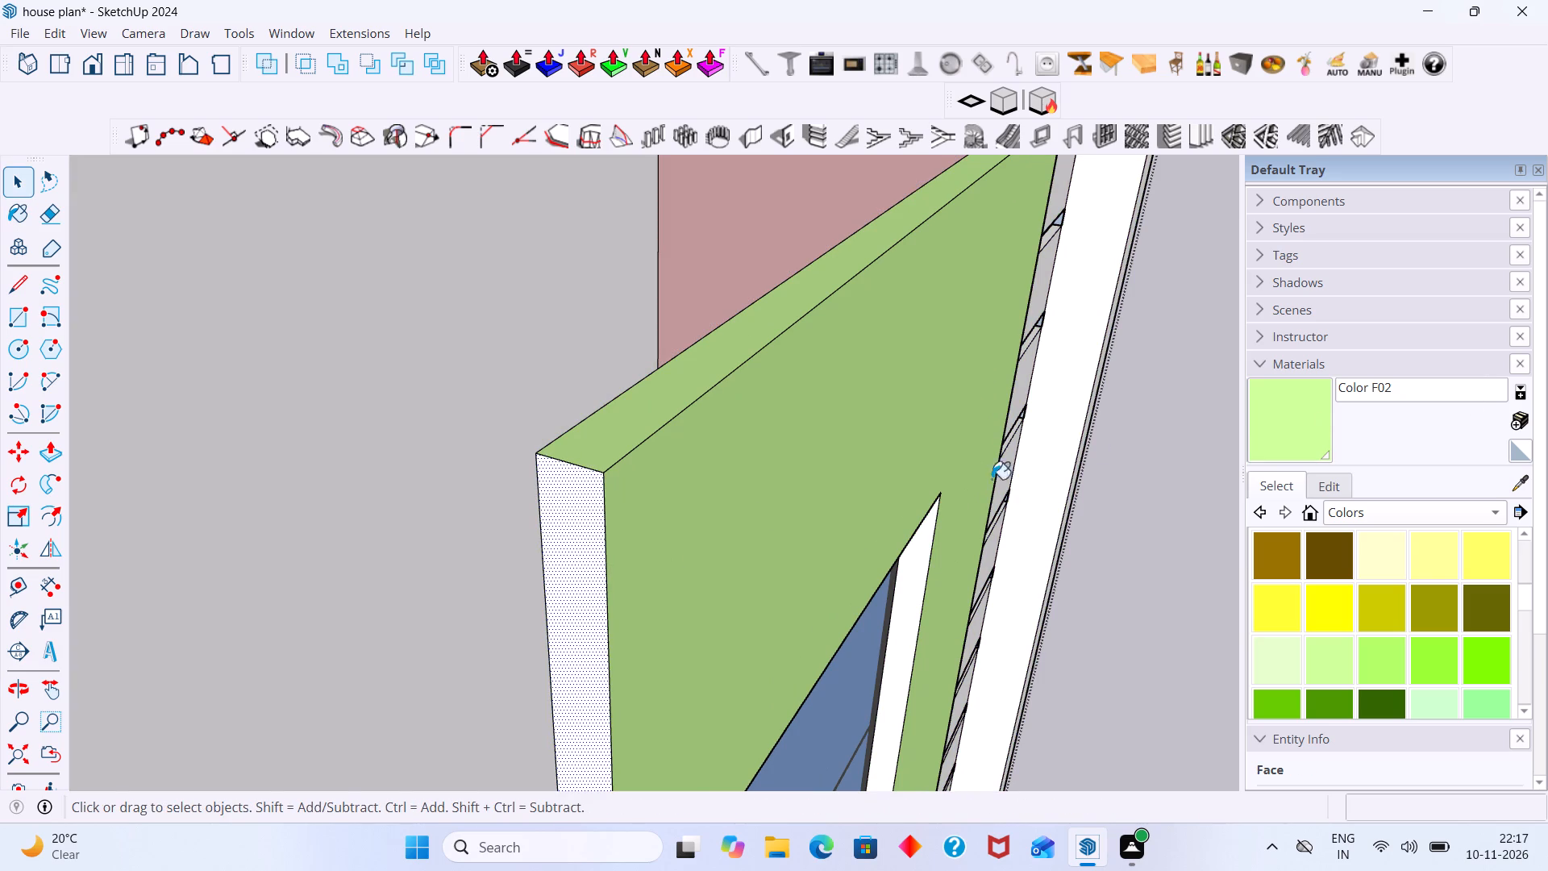
pyautogui.click(563, 555)
pyautogui.scroll(-7, 611, 542)
pyautogui.moveTo(942, 620); pyautogui.dragTo(919, 530, button='middle')
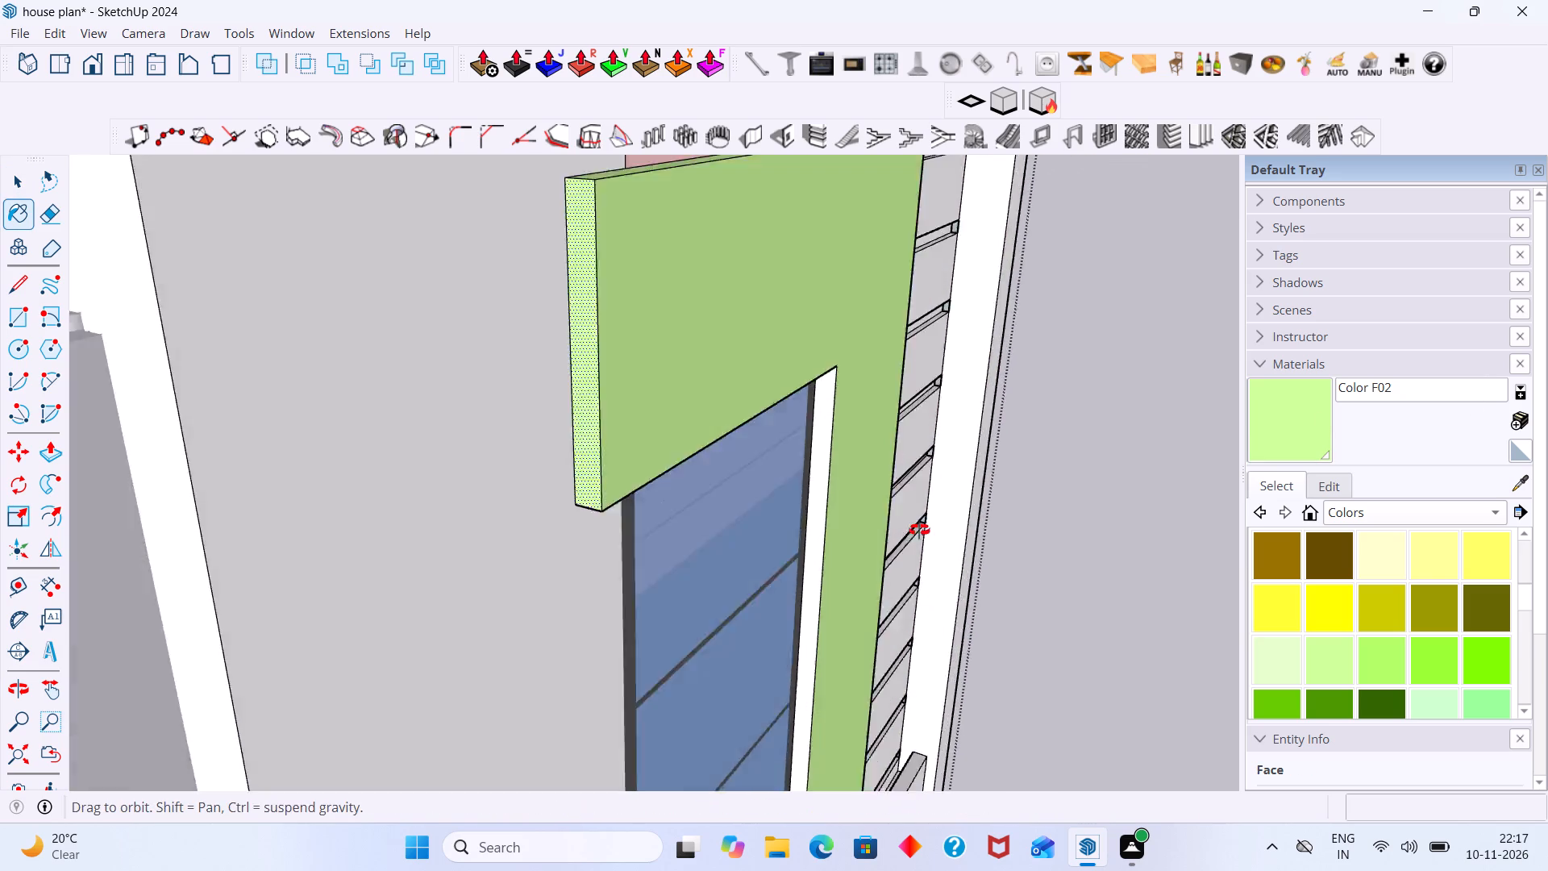
pyautogui.moveTo(919, 530); pyautogui.dragTo(903, 486, button='middle')
pyautogui.scroll(8, 790, 452)
pyautogui.click(737, 431)
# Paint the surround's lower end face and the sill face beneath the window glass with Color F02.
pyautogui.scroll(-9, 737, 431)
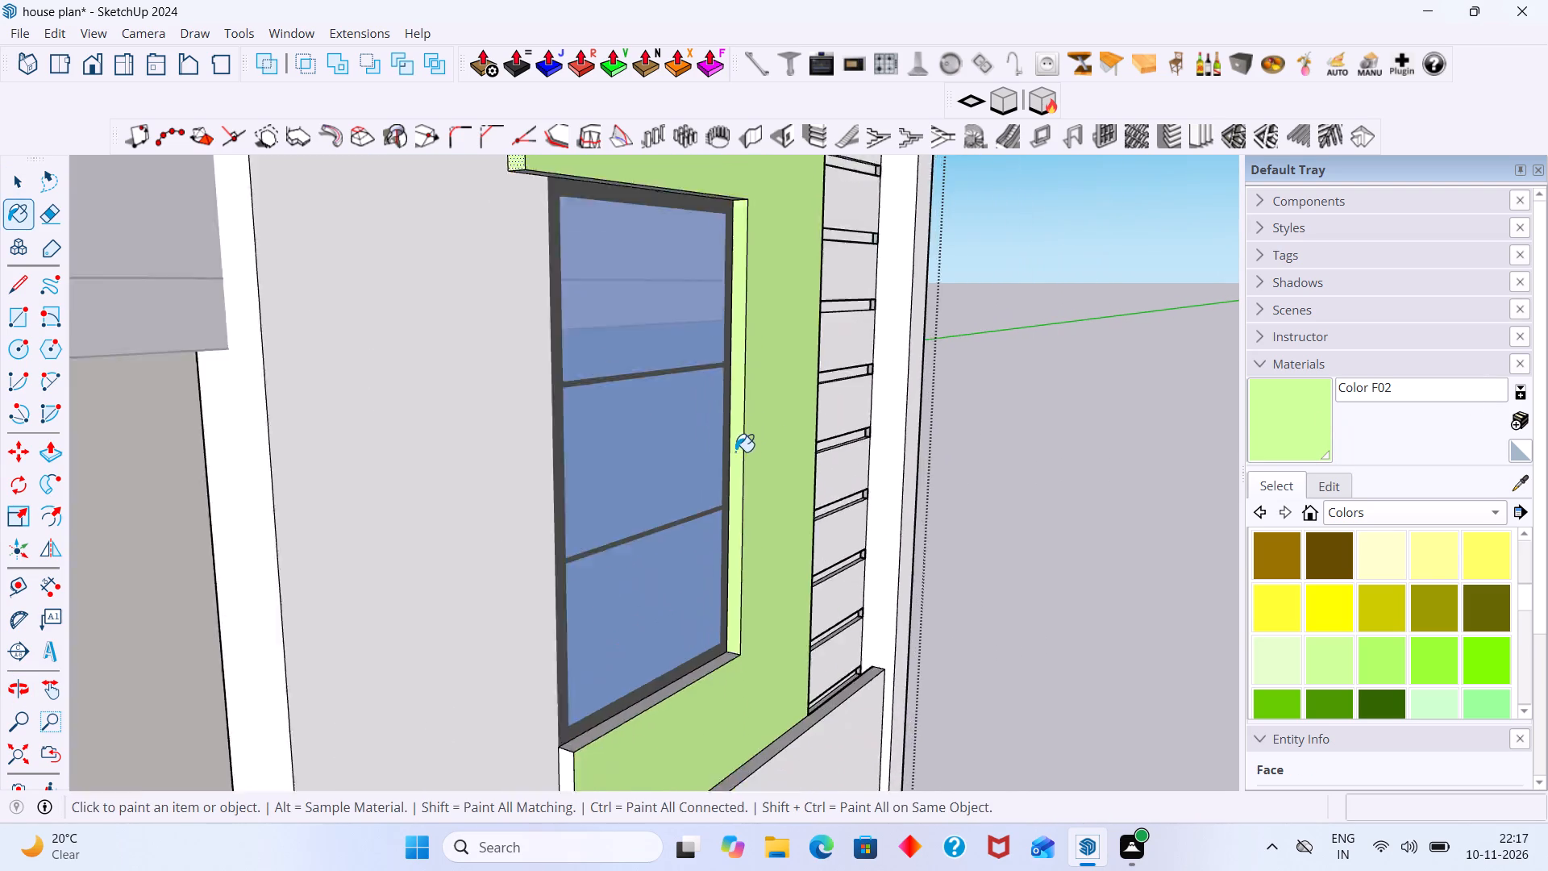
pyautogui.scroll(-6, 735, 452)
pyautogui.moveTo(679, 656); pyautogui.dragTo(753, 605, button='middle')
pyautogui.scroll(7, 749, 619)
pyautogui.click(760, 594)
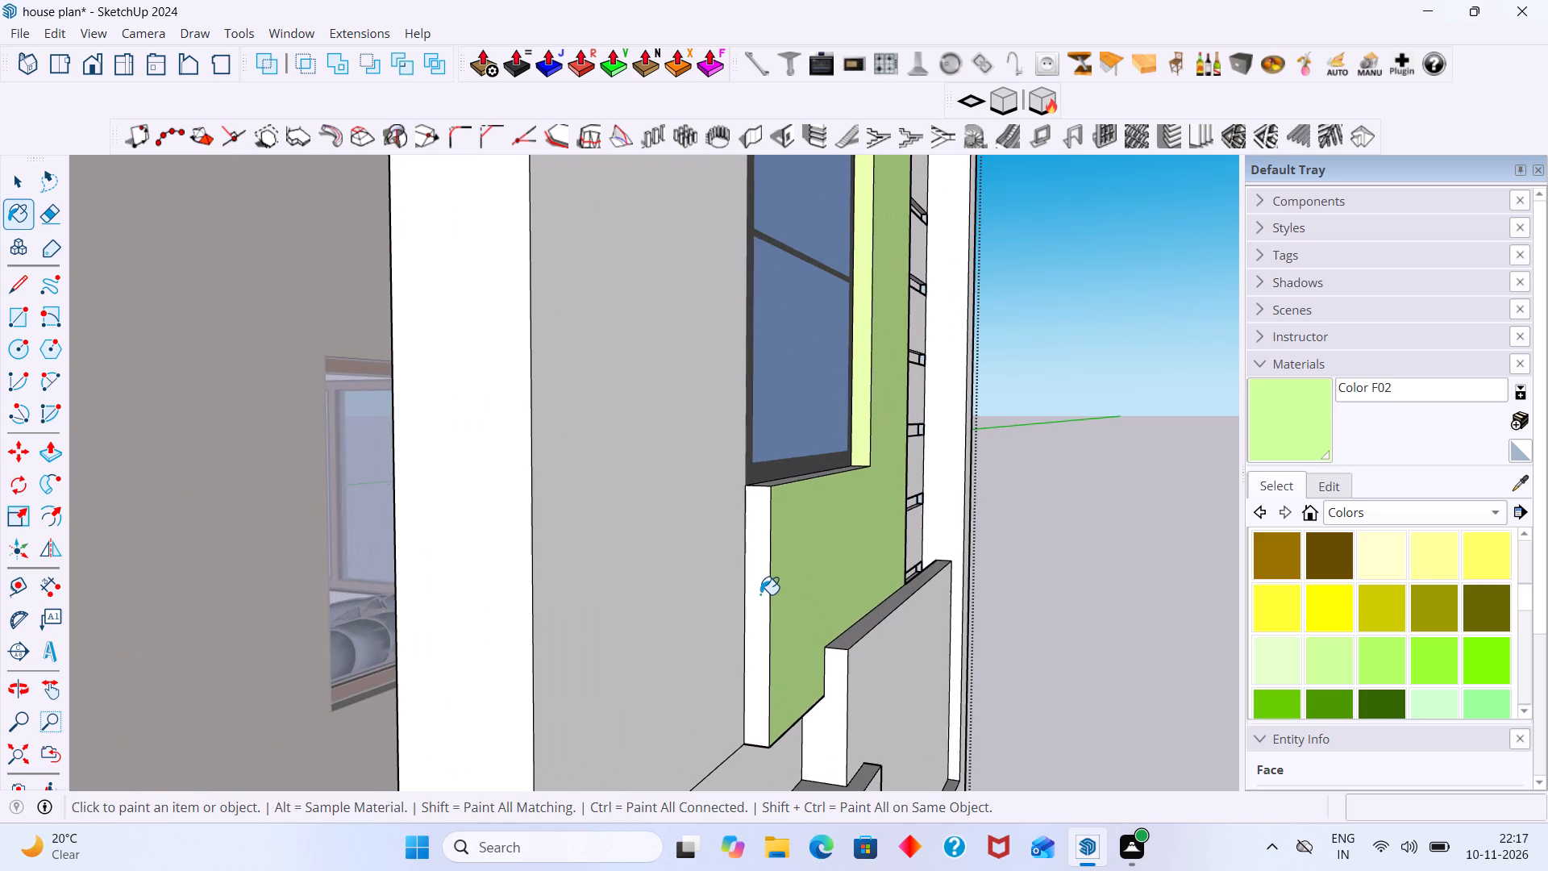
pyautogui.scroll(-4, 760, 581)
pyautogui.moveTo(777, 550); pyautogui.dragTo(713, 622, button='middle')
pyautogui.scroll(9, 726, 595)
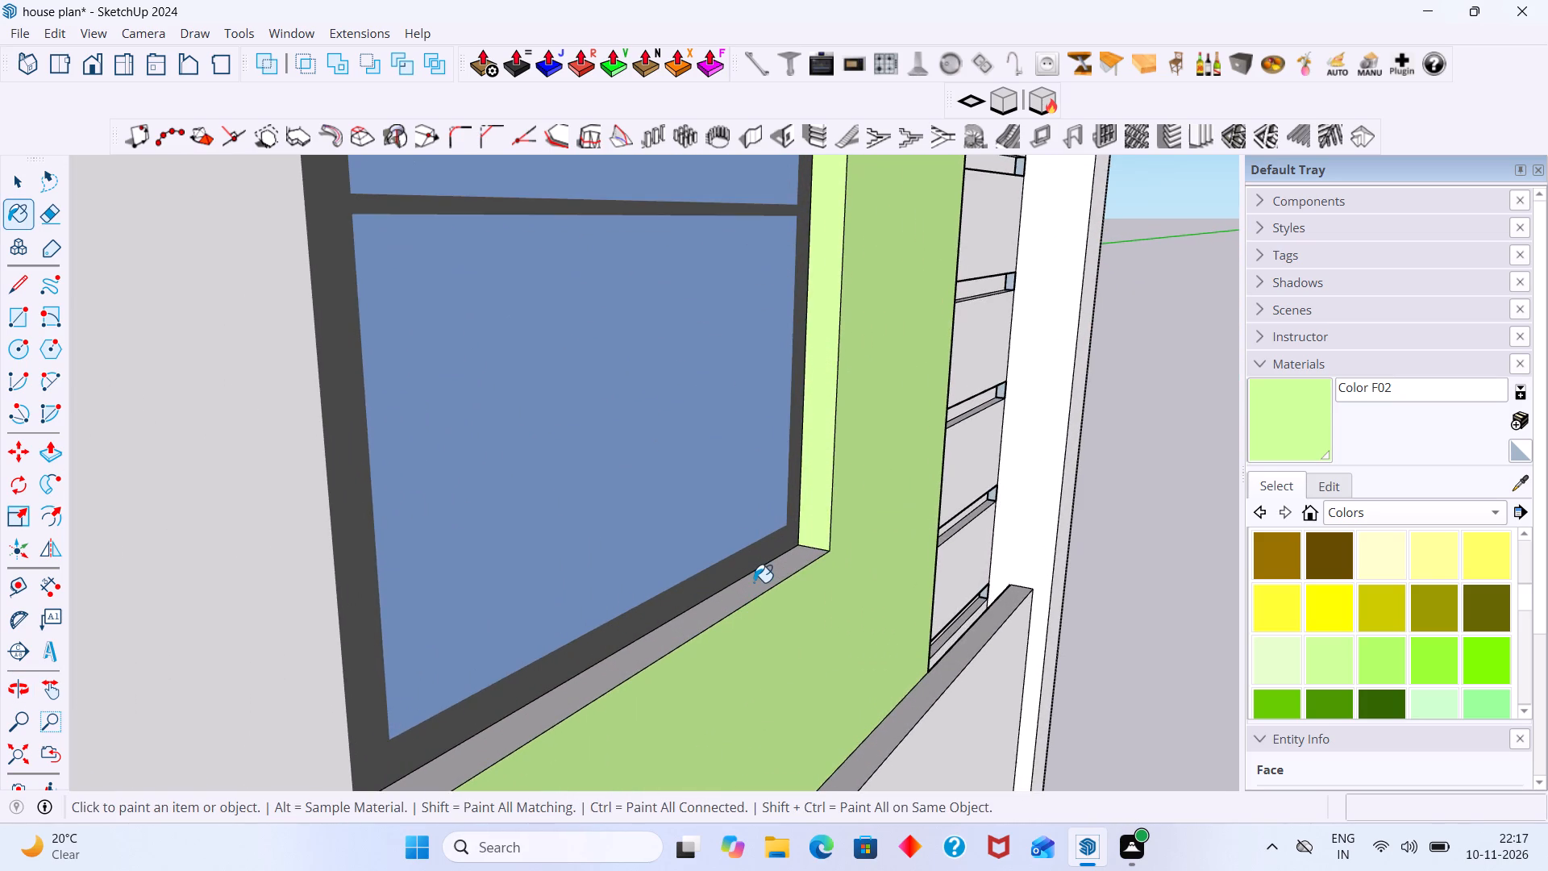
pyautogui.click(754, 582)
# Paint the underside of the surround's upper arm, directly above the window glass, with Color F02.
pyautogui.scroll(-13, 755, 581)
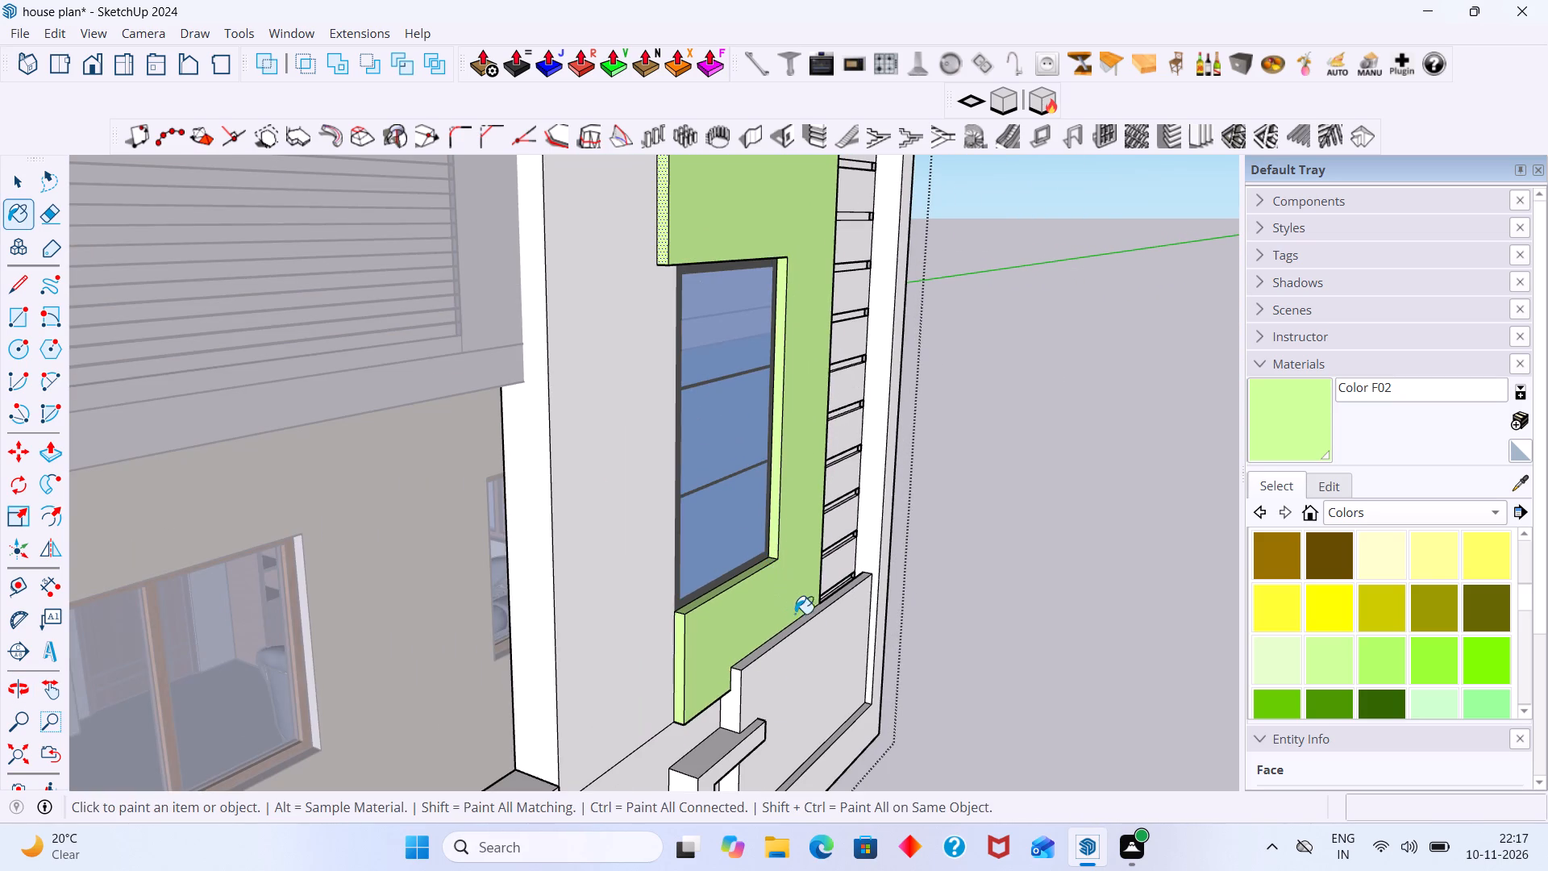
pyautogui.keyDown('shift'); pyautogui.moveTo(808, 615); pyautogui.dragTo(831, 825, button='middle'); pyautogui.keyUp('shift')
pyautogui.moveTo(815, 731); pyautogui.dragTo(780, 504, button='middle')
pyautogui.scroll(-1, 801, 457)
pyautogui.keyDown('shift'); pyautogui.moveTo(803, 461); pyautogui.dragTo(806, 494, button='middle'); pyautogui.keyUp('shift')
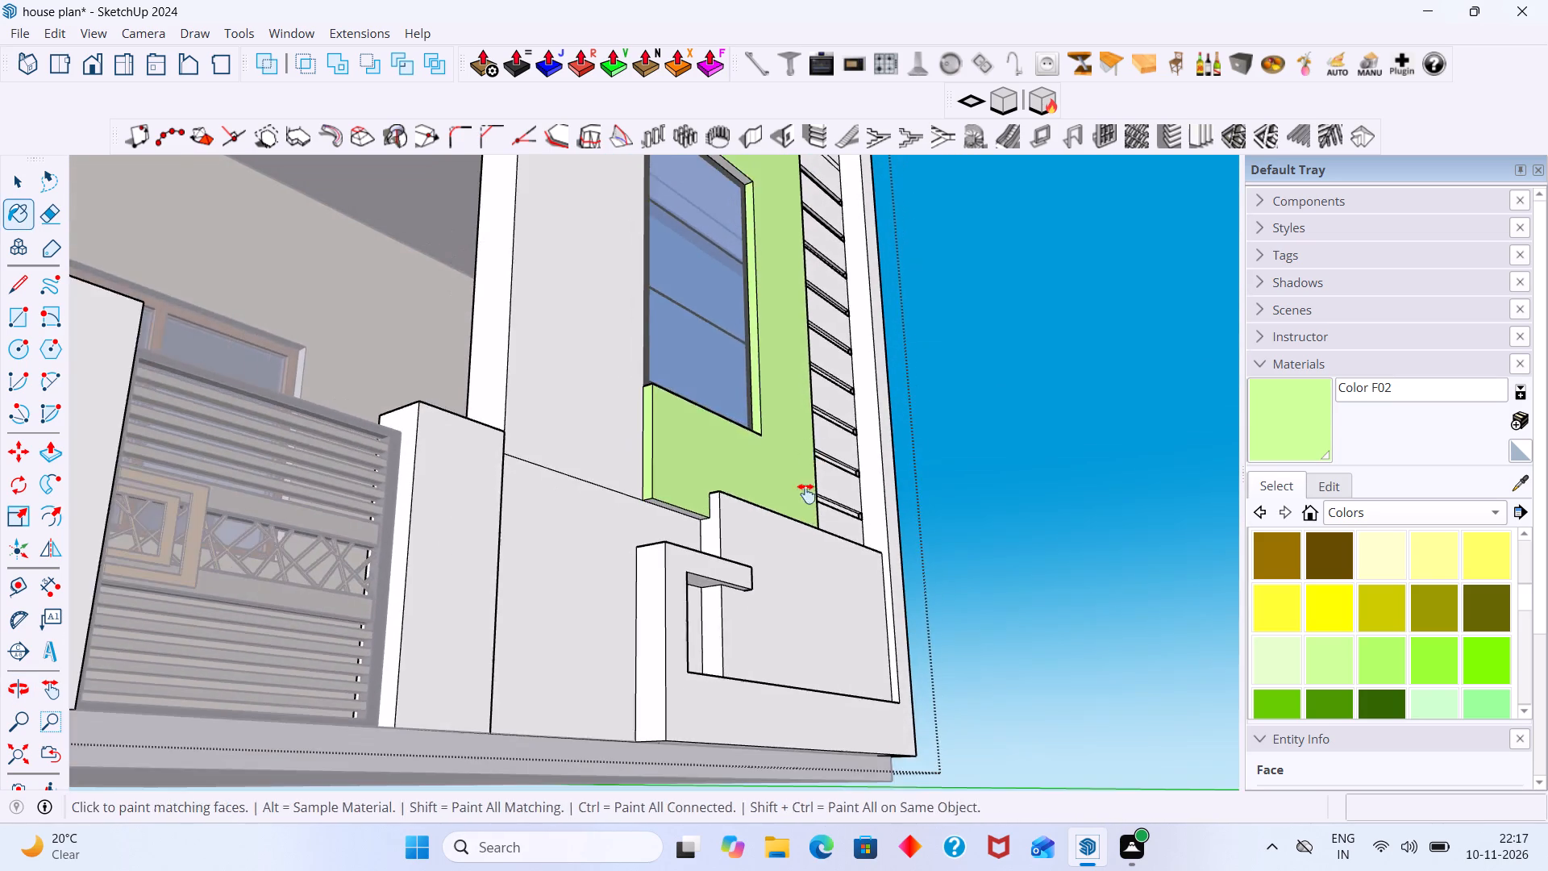
pyautogui.keyDown('shift'); pyautogui.moveTo(806, 494); pyautogui.dragTo(831, 727, button='middle'); pyautogui.keyUp('shift')
pyautogui.moveTo(817, 678); pyautogui.dragTo(816, 597, button='middle')
pyautogui.scroll(13, 749, 376)
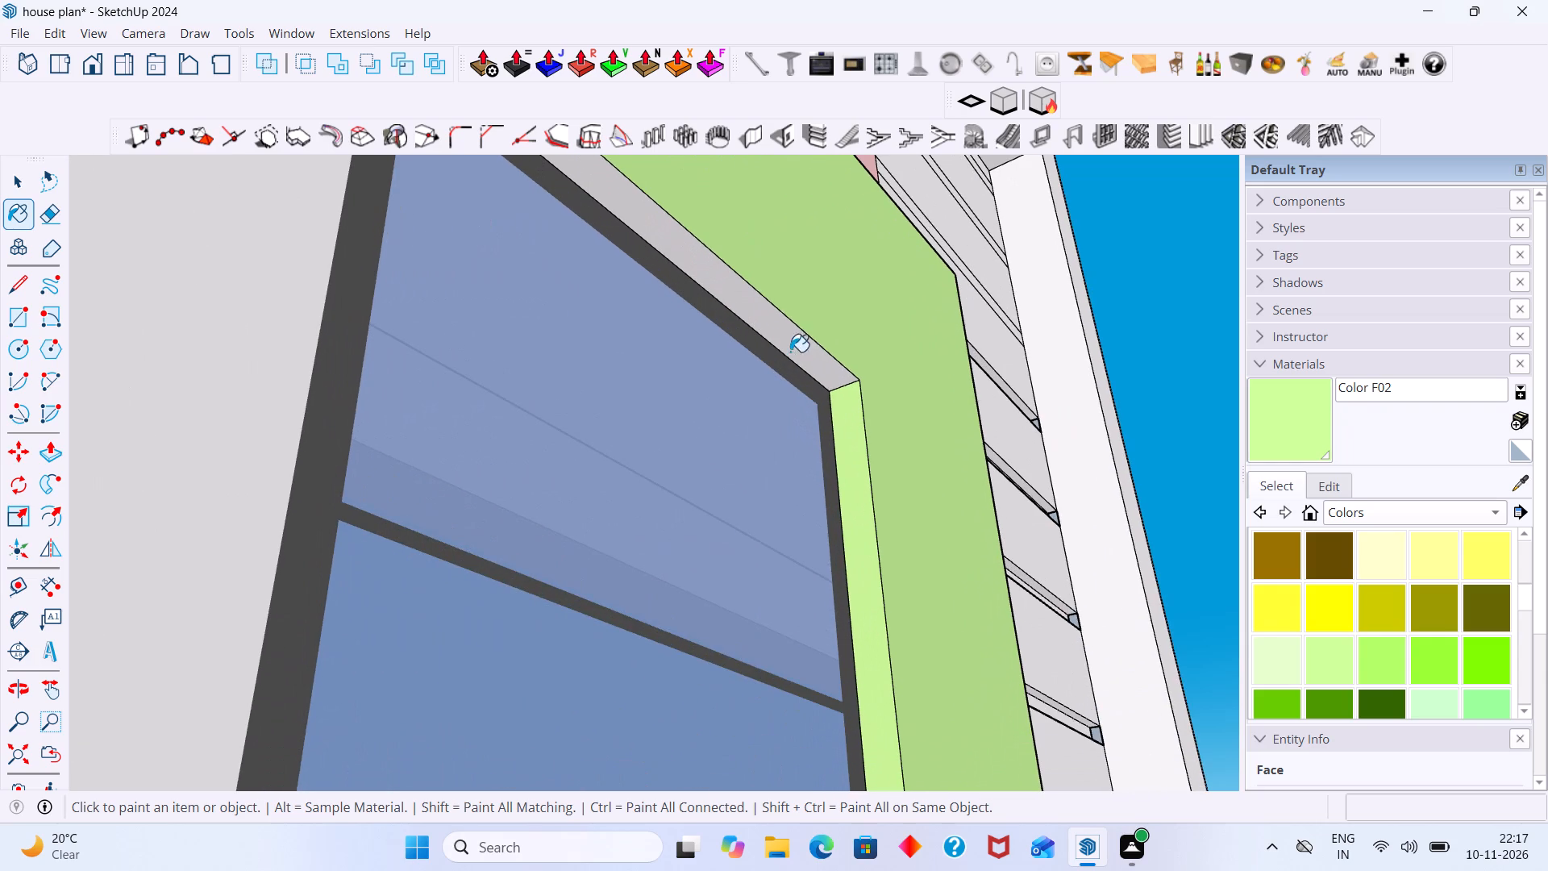
pyautogui.click(801, 352)
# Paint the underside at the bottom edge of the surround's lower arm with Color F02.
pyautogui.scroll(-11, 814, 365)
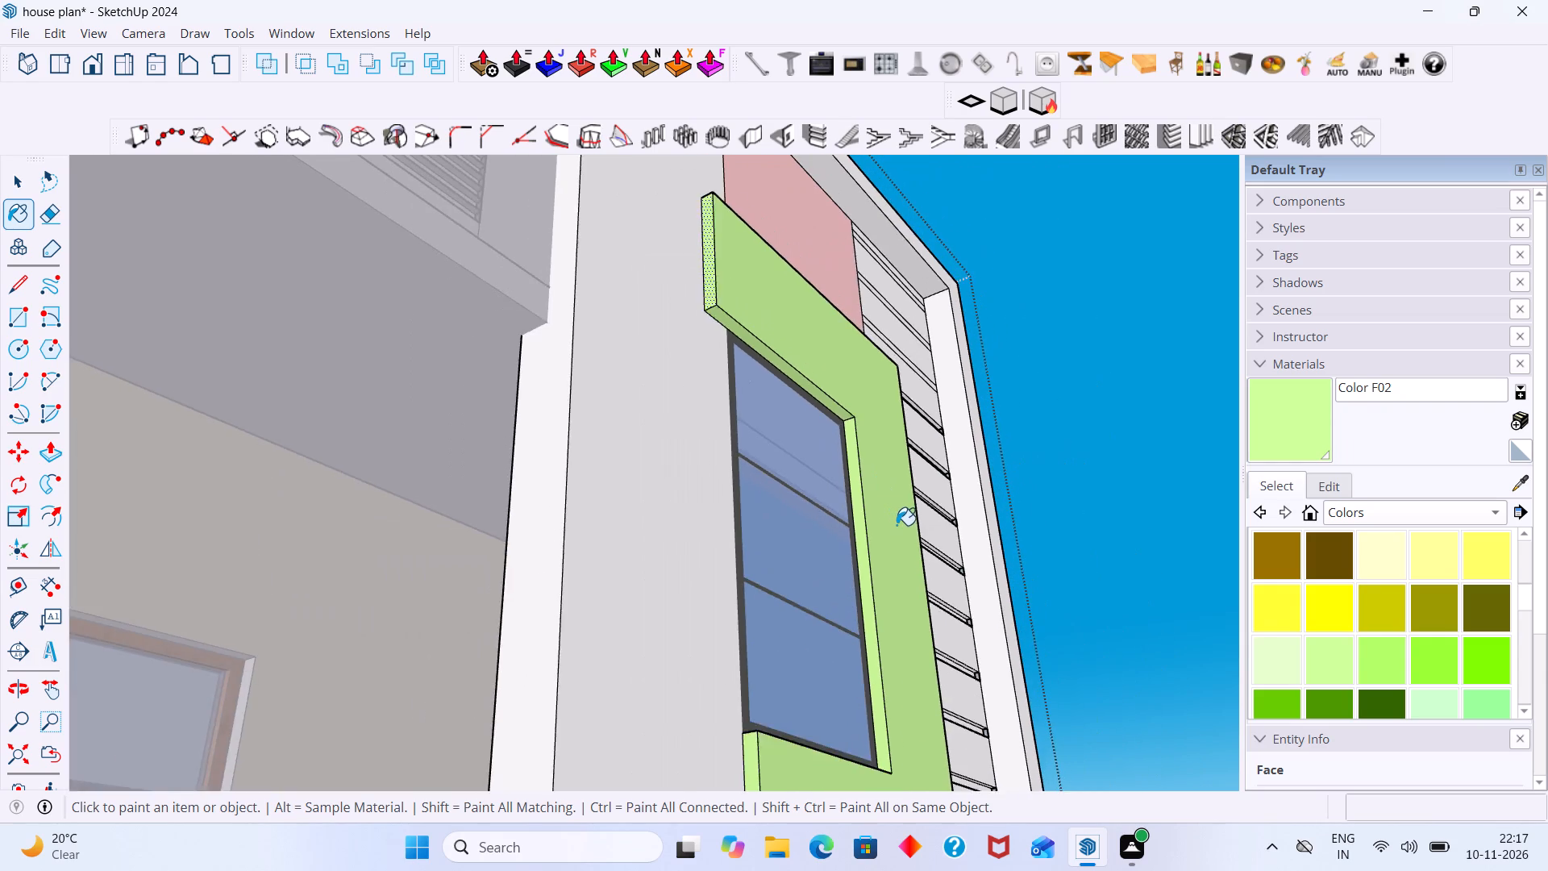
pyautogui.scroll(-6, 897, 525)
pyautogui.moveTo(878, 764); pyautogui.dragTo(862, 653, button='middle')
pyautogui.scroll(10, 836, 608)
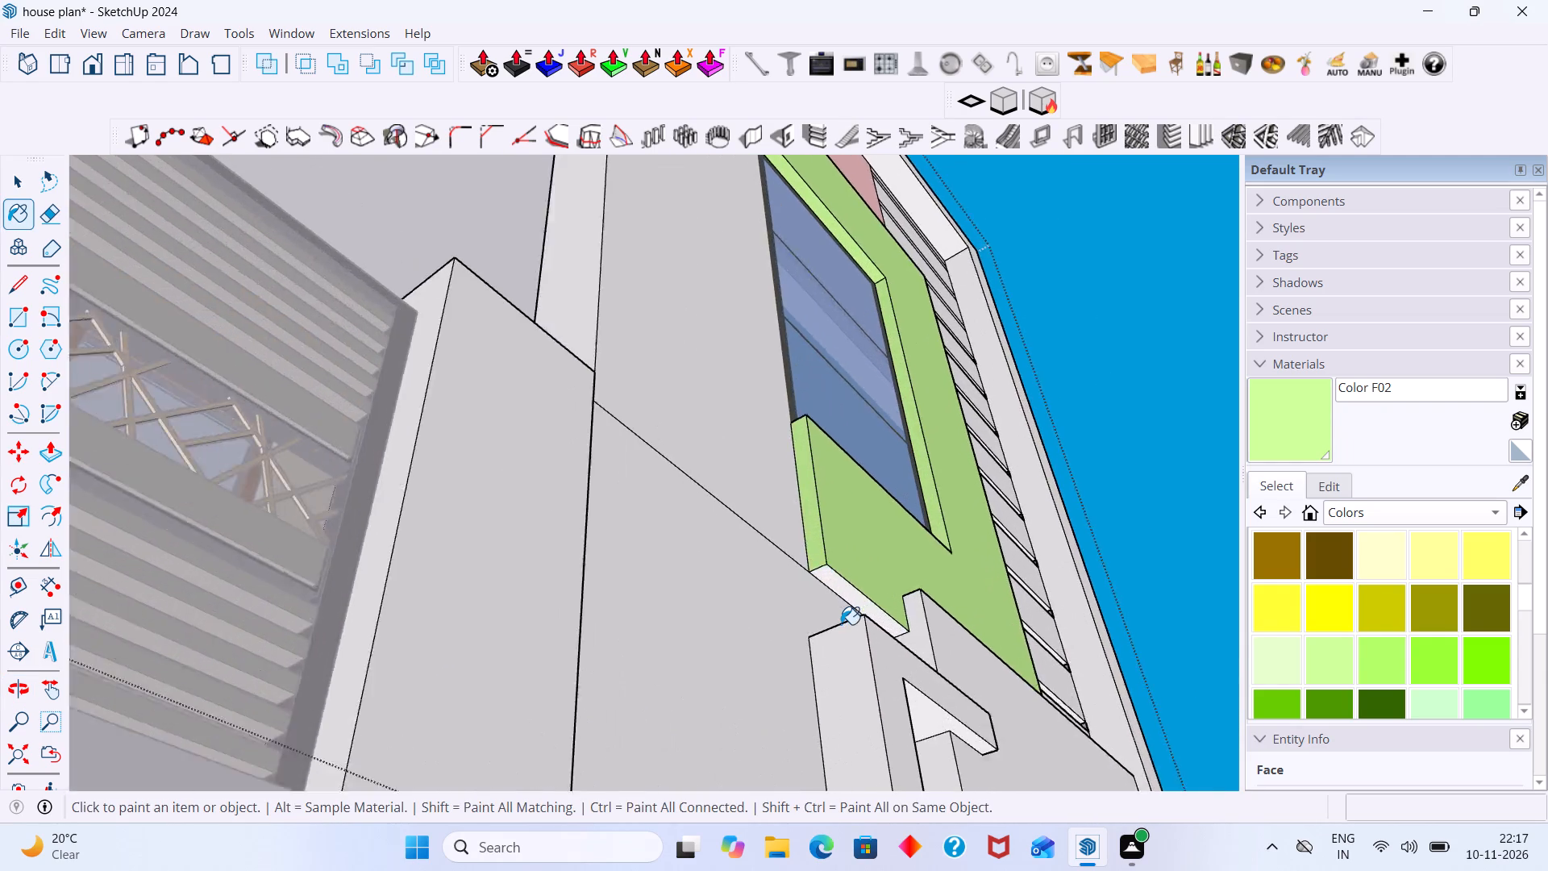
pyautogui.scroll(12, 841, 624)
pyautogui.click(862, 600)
# Examine the green surround and pink panel against the whole front exterior to judge the colour choice.
pyautogui.scroll(-11, 862, 594)
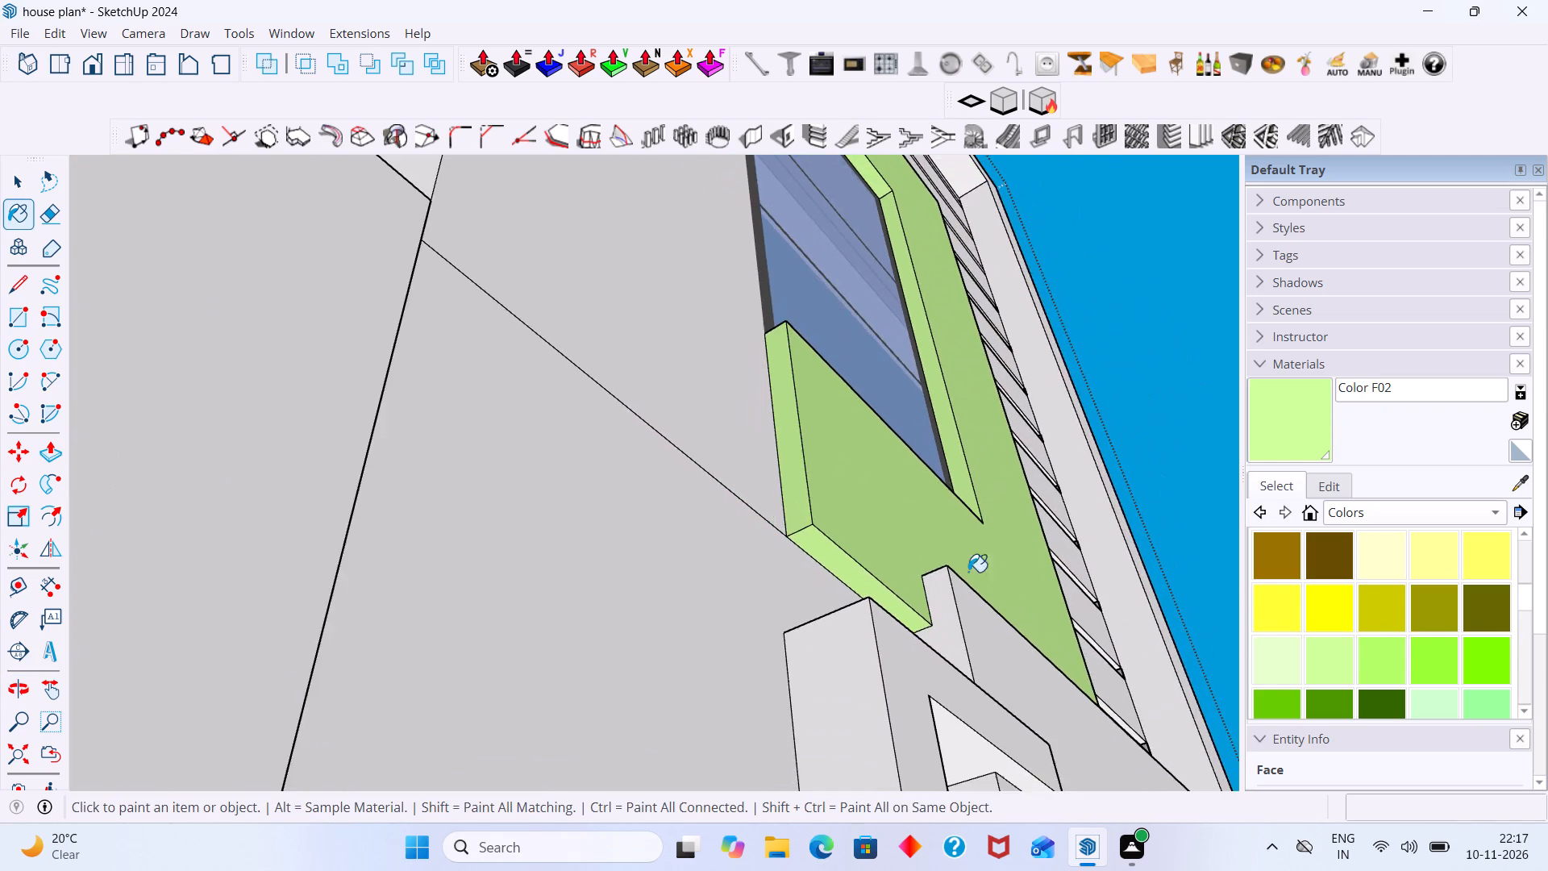
pyautogui.moveTo(992, 570); pyautogui.dragTo(630, 616, button='middle')
pyautogui.moveTo(1056, 594); pyautogui.dragTo(789, 661, button='middle')
pyautogui.scroll(-5, 784, 650)
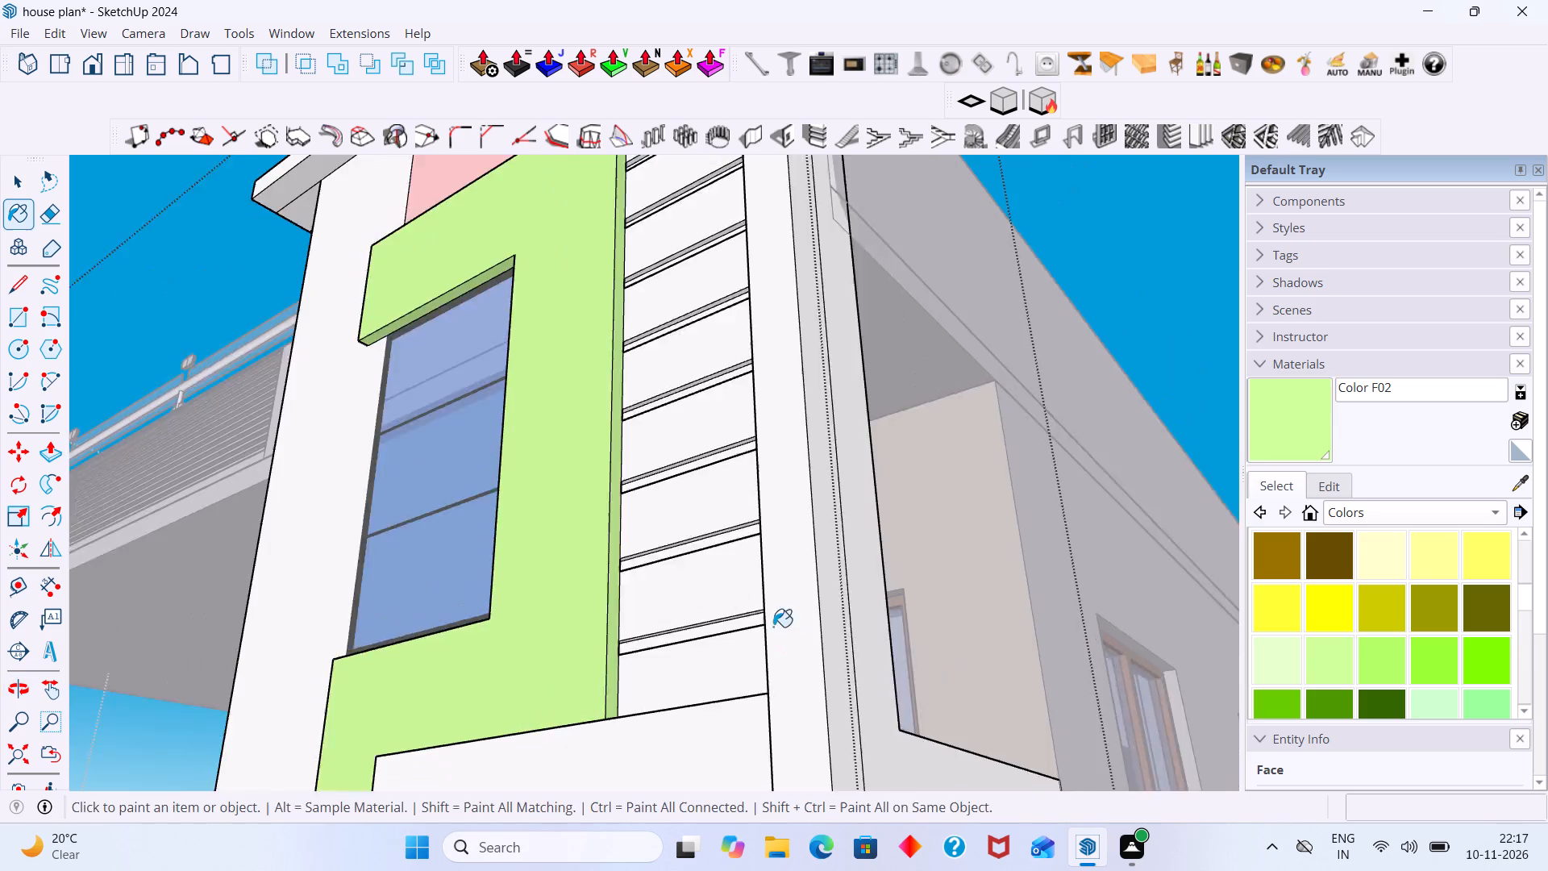
pyautogui.scroll(-7, 773, 627)
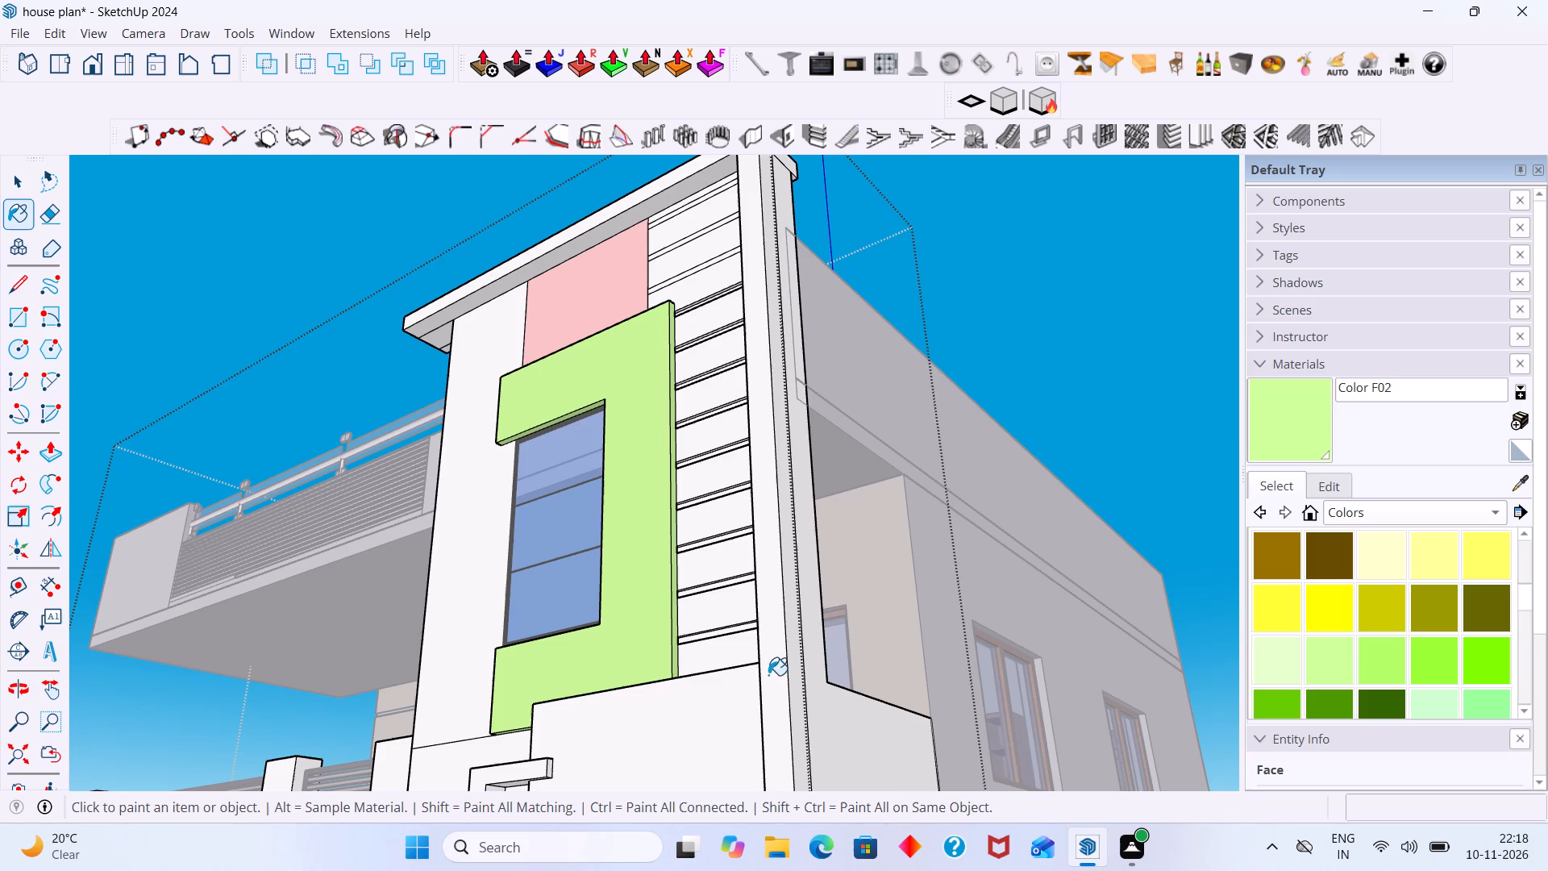
pyautogui.scroll(-5, 901, 631)
pyautogui.scroll(-1, 800, 650)
pyautogui.moveTo(808, 656); pyautogui.dragTo(988, 702, button='middle')
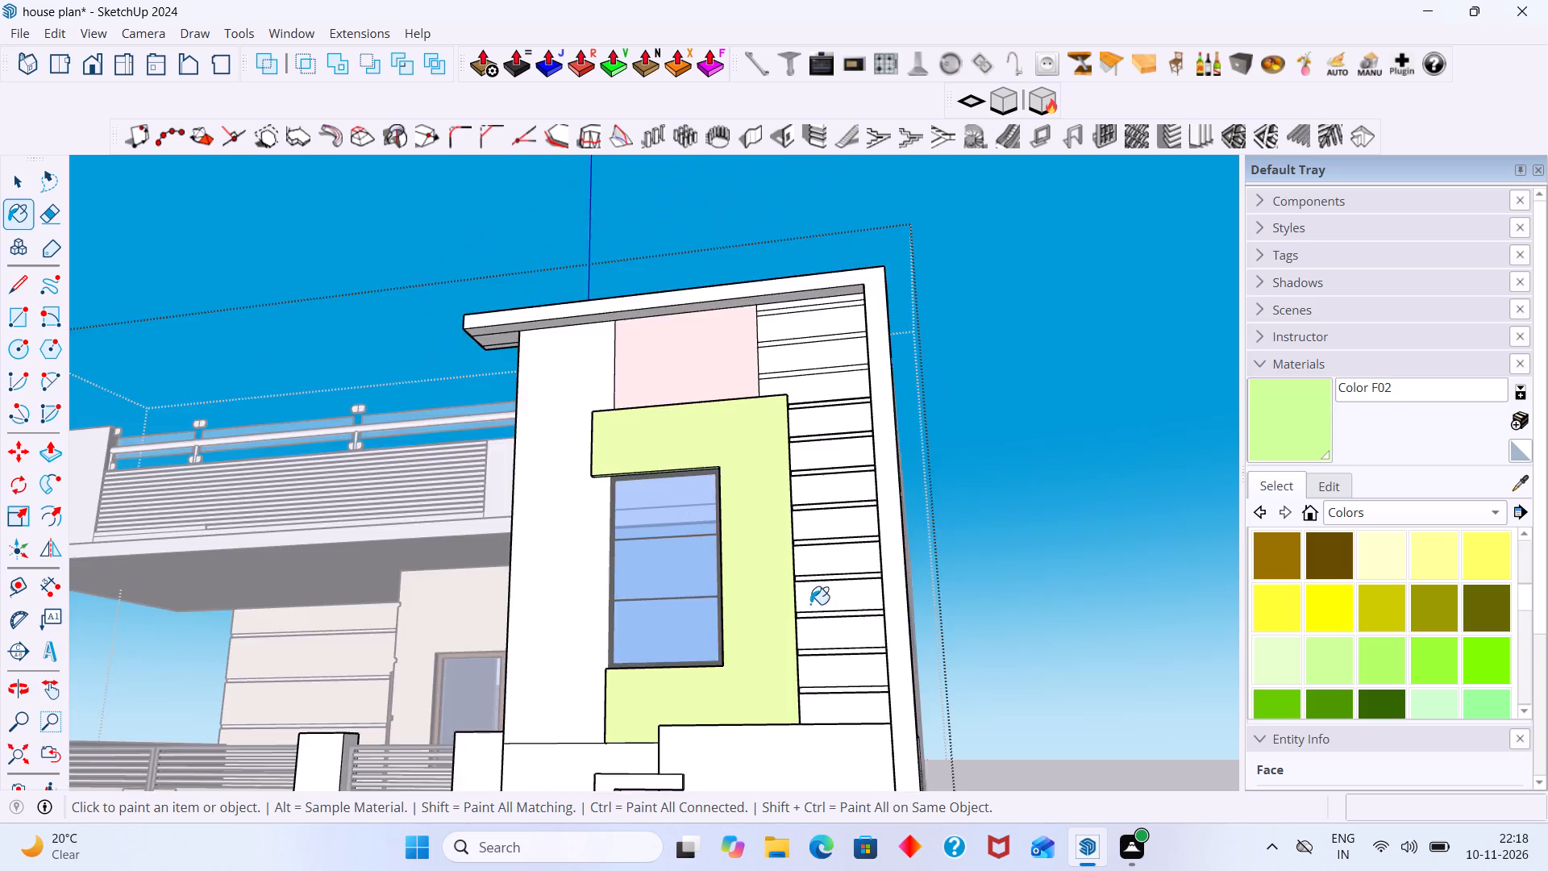
pyautogui.scroll(-3, 810, 603)
pyautogui.moveTo(812, 644); pyautogui.dragTo(805, 682, button='middle')
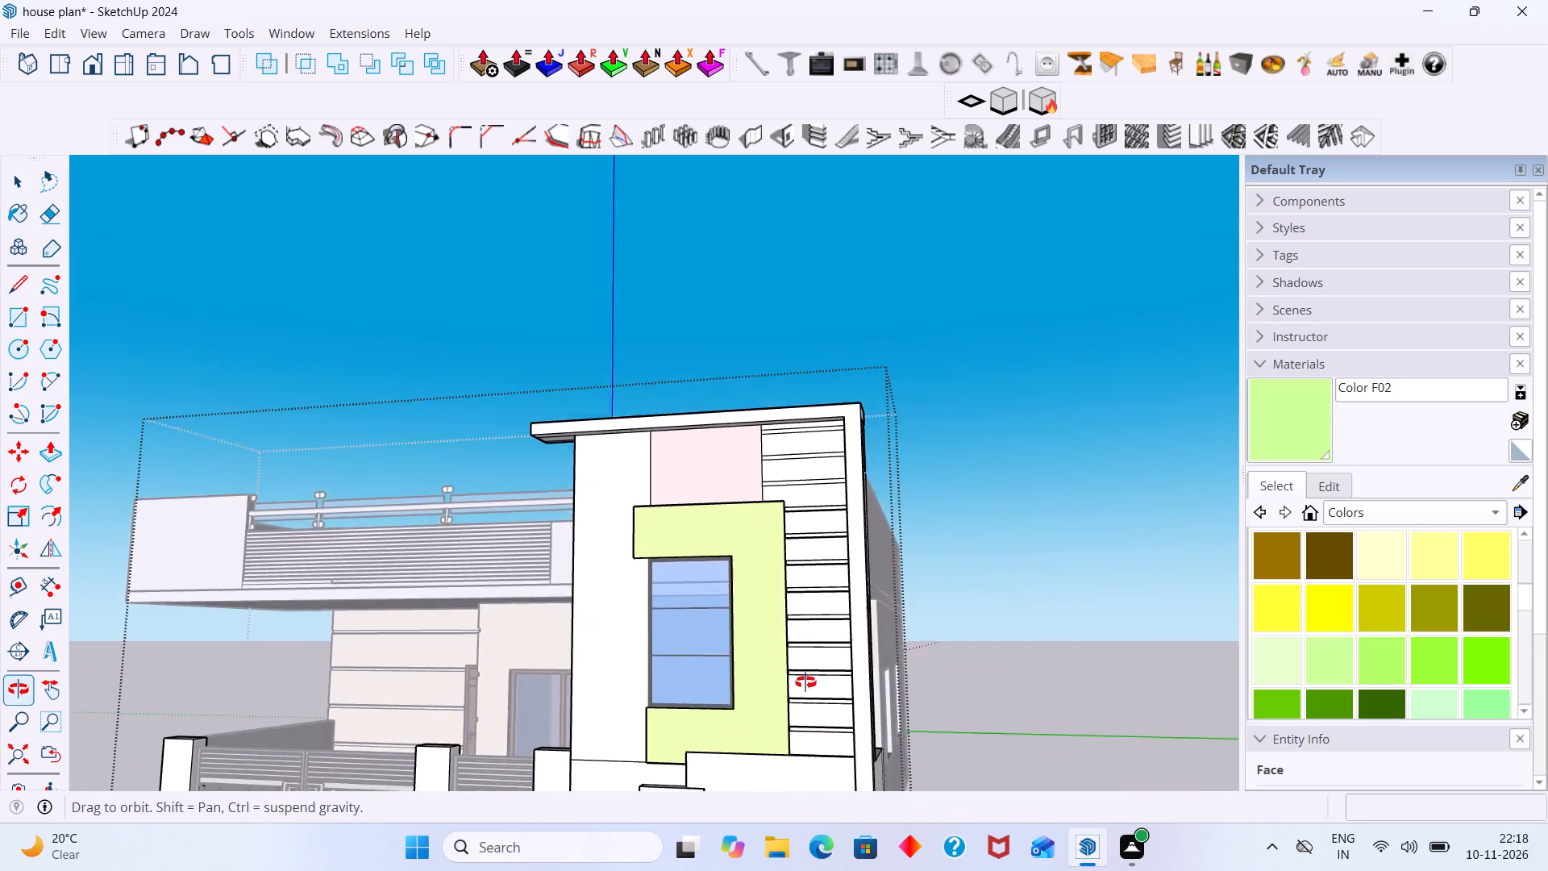
pyautogui.moveTo(805, 682); pyautogui.dragTo(897, 652, button='middle')
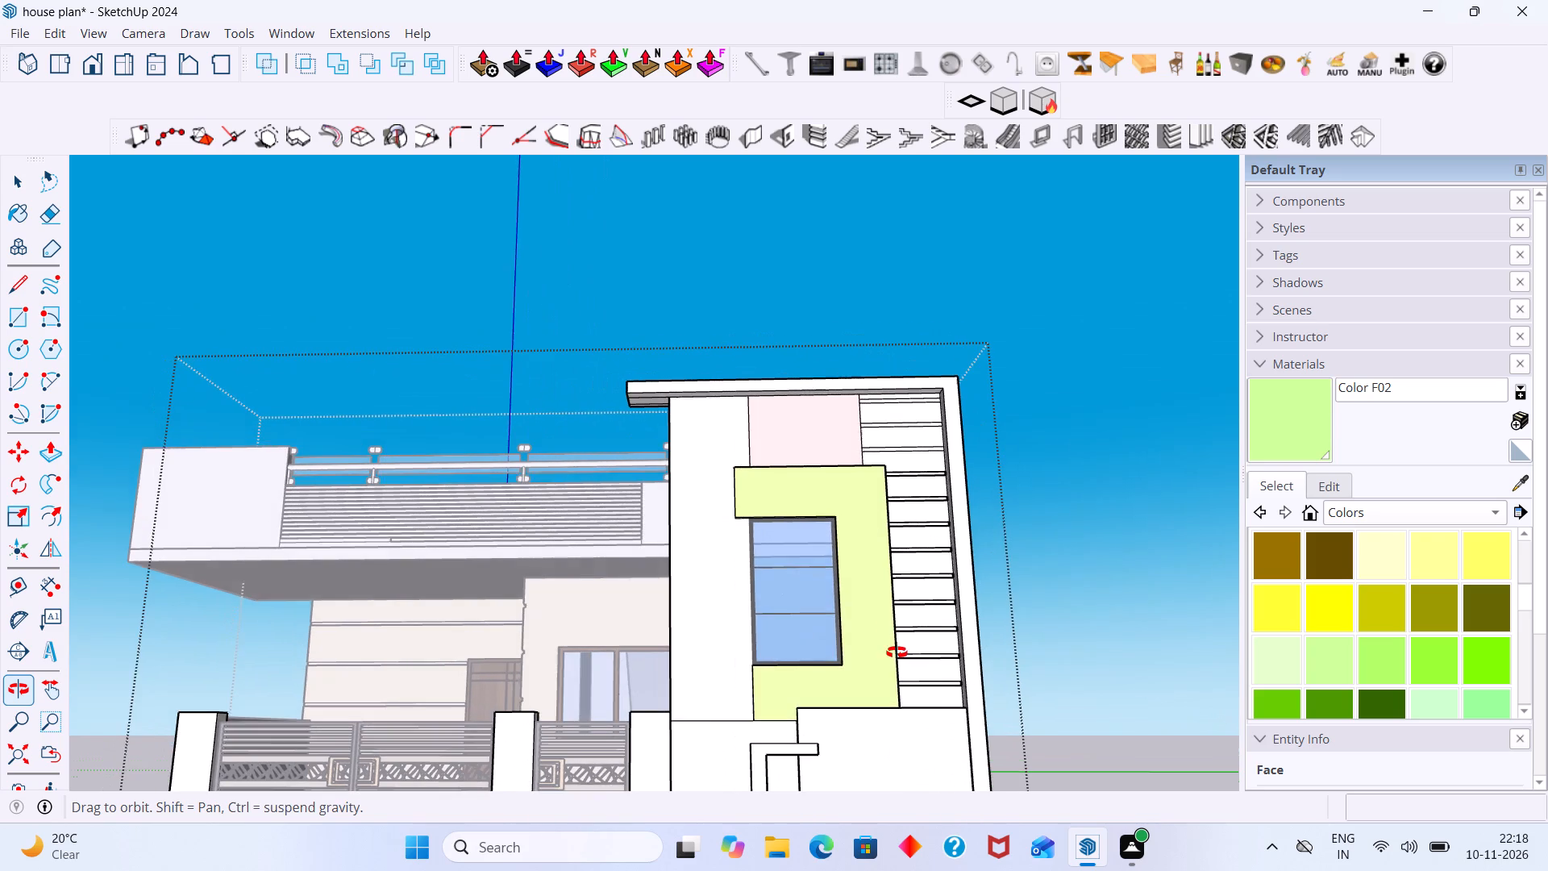
pyautogui.moveTo(897, 652); pyautogui.dragTo(900, 655, button='middle')
pyautogui.keyDown('shift'); pyautogui.moveTo(901, 656); pyautogui.dragTo(891, 520, button='middle'); pyautogui.keyUp('shift')
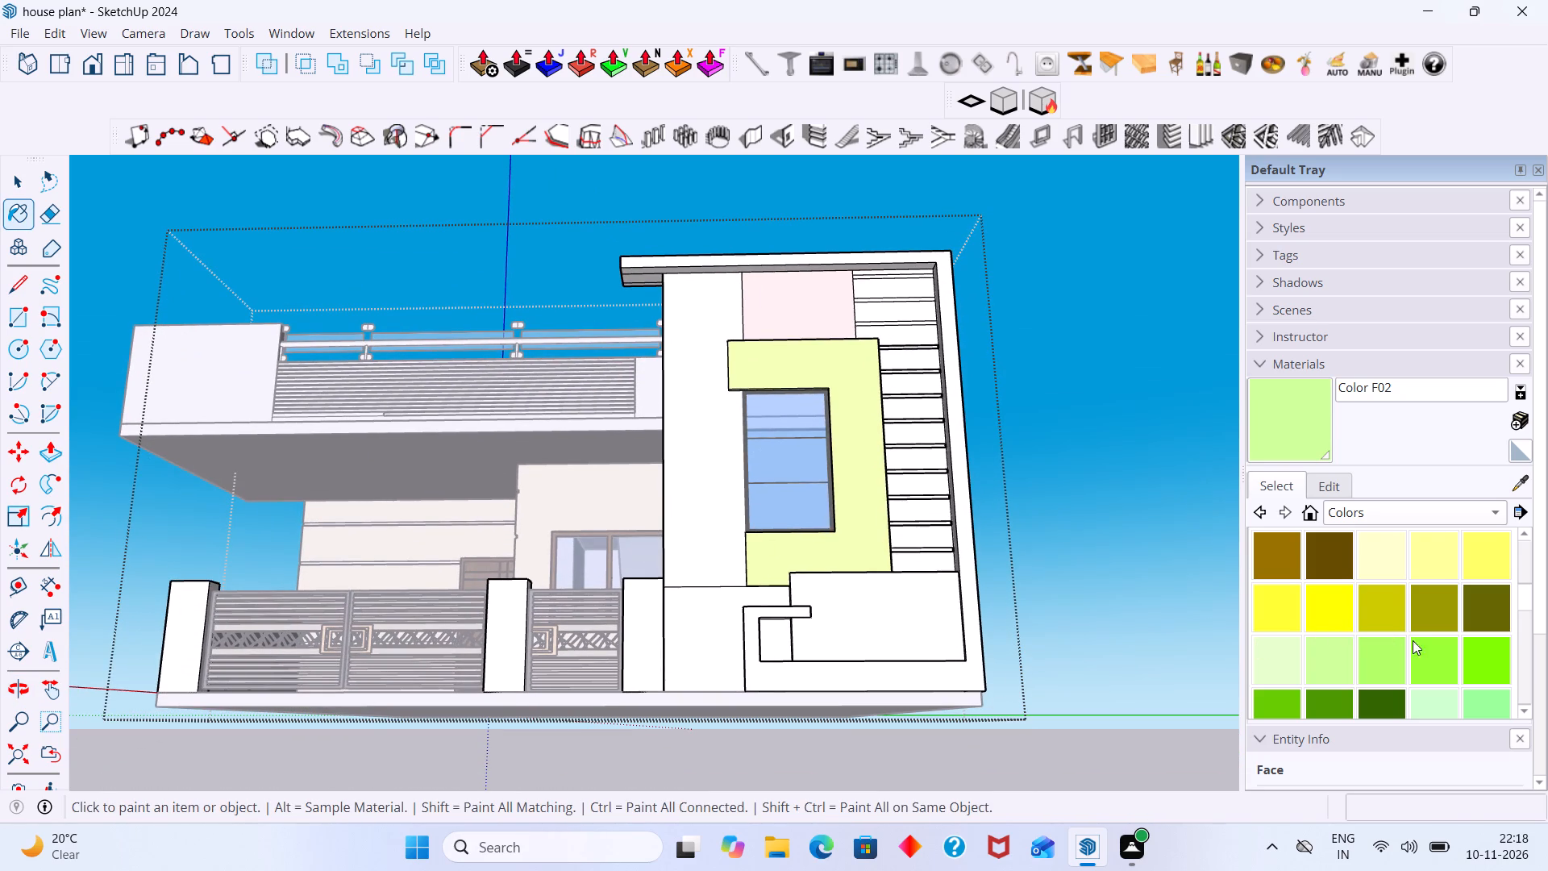
# Choose the pale mint green Color G01 and paint the front face of the window surround with it.
pyautogui.scroll(-1, 1422, 677)
pyautogui.click(1426, 666)
pyautogui.scroll(6, 936, 582)
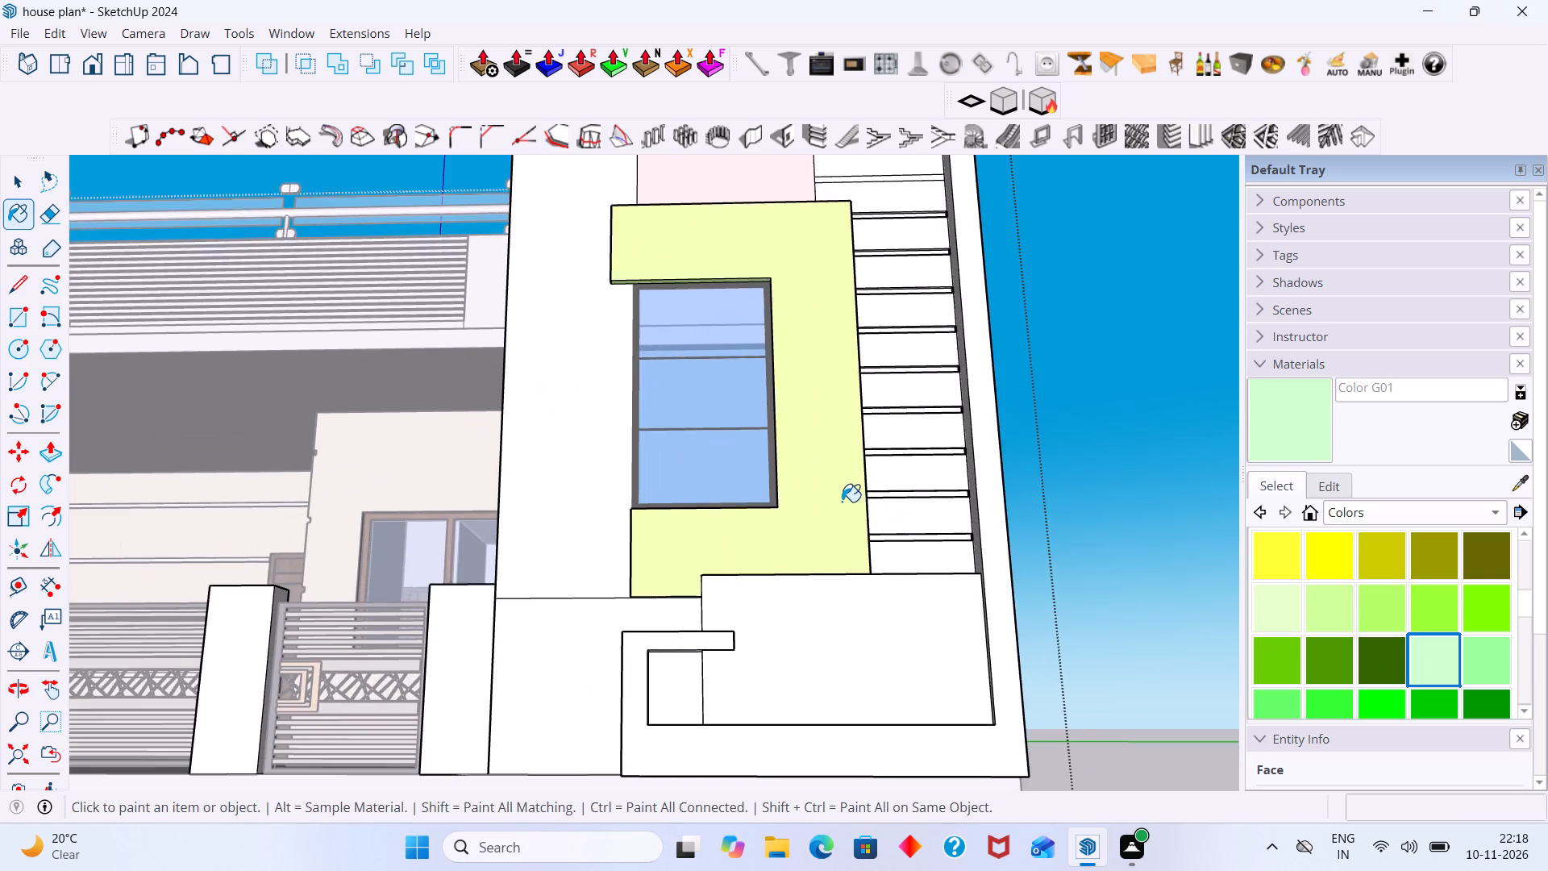
pyautogui.click(842, 502)
# Repaint the surround's inner side face beside the glass and the sill face beneath it with Color G01.
pyautogui.moveTo(835, 507); pyautogui.dragTo(933, 614, button='middle')
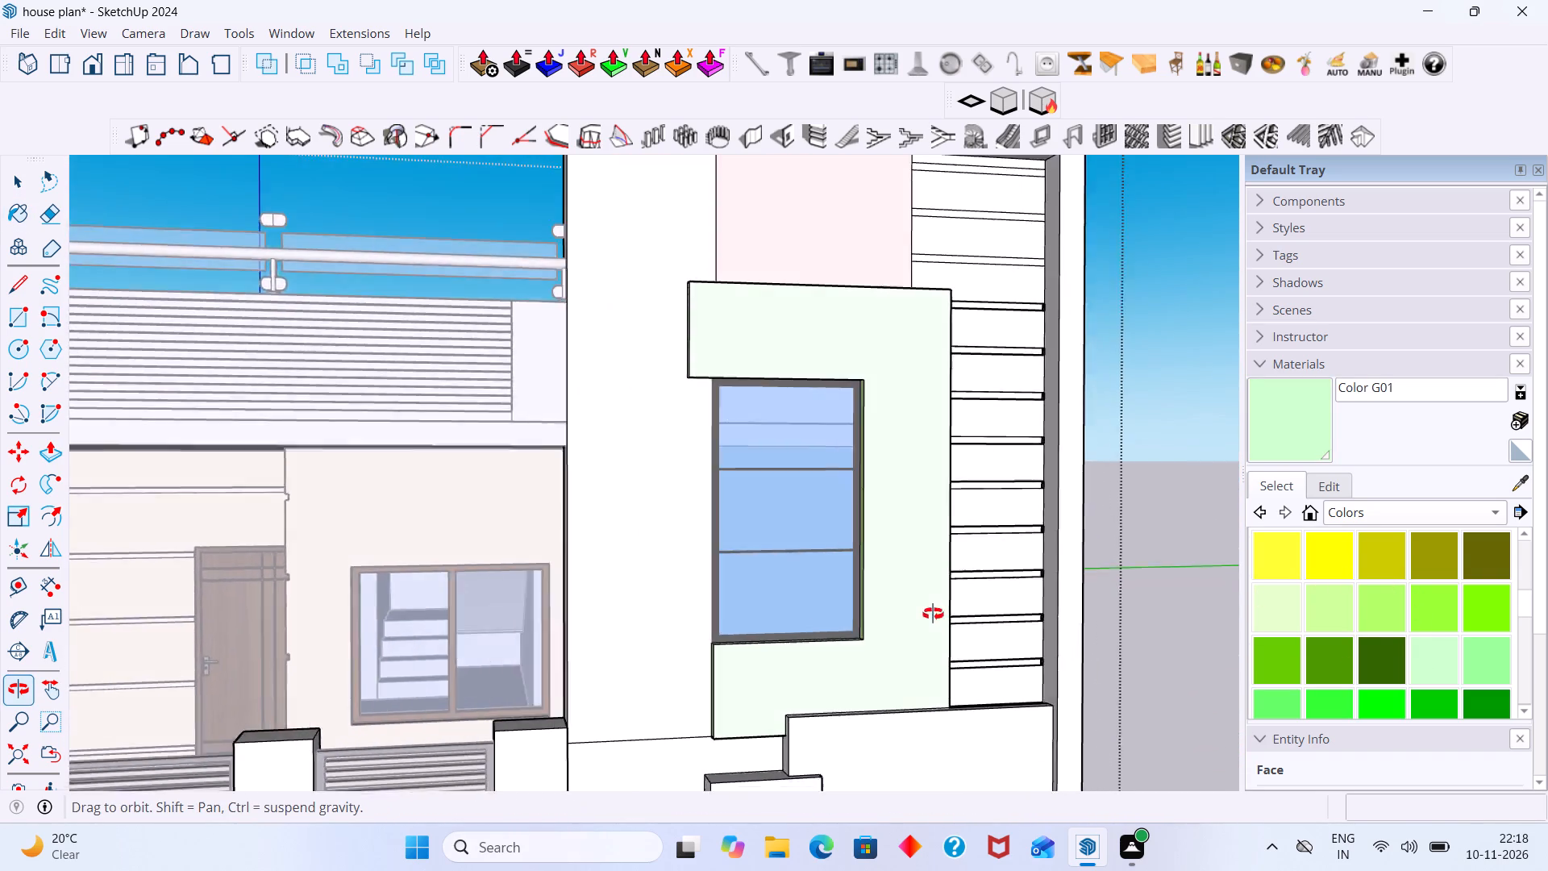
pyautogui.moveTo(933, 614); pyautogui.dragTo(976, 582, button='middle')
pyautogui.scroll(14, 802, 335)
pyautogui.moveTo(750, 307); pyautogui.dragTo(863, 671, button='middle')
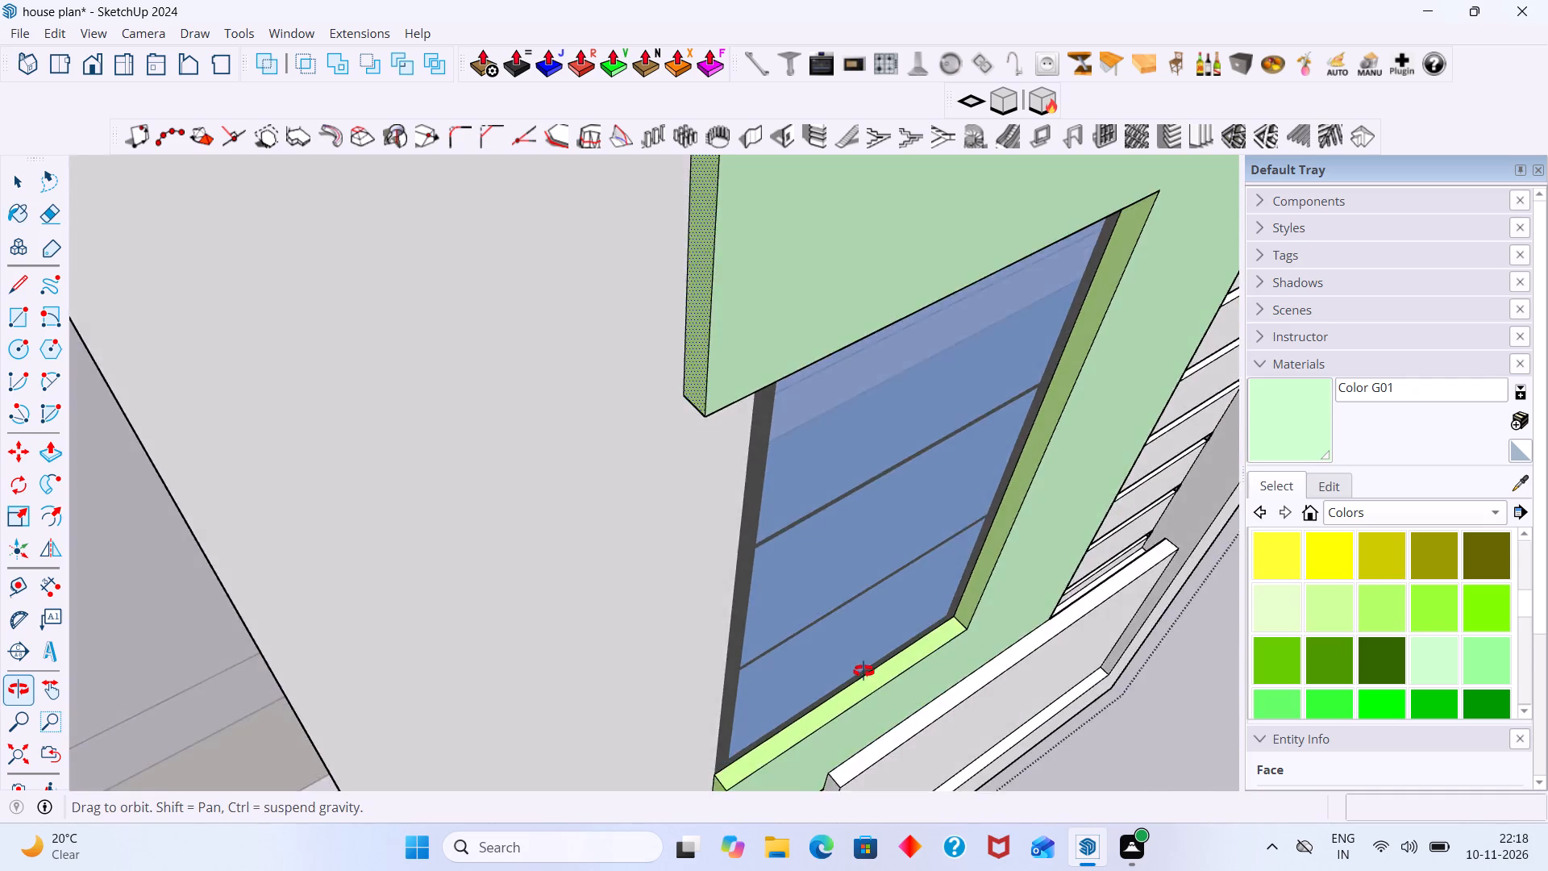
pyautogui.moveTo(863, 671); pyautogui.dragTo(857, 649, button='middle')
pyautogui.scroll(-7, 824, 554)
pyautogui.scroll(13, 913, 644)
pyautogui.click(942, 494)
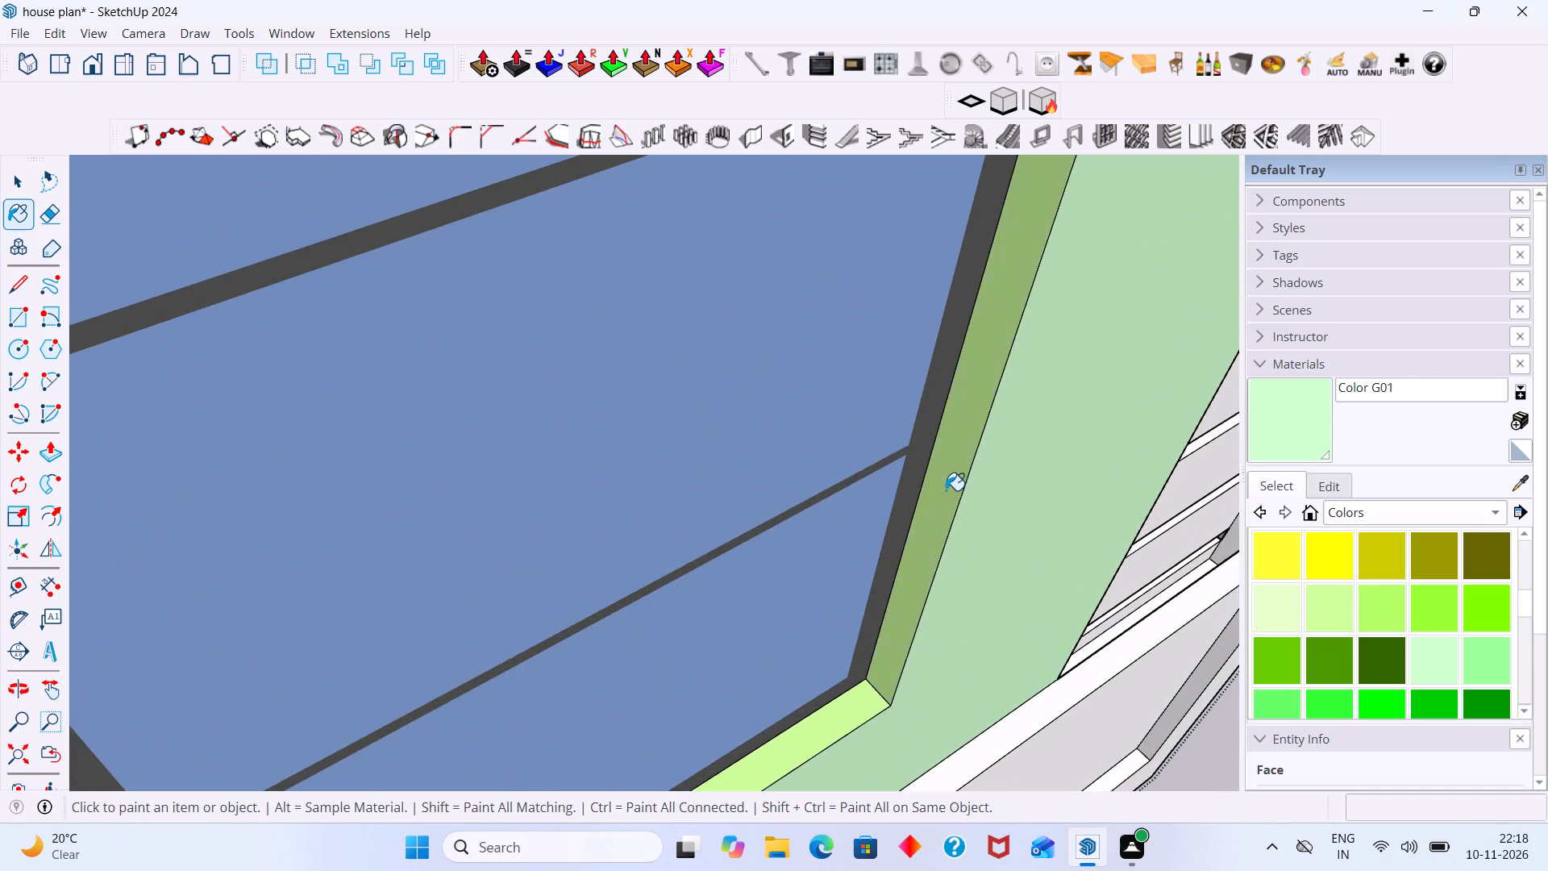
pyautogui.scroll(-5, 959, 477)
pyautogui.scroll(7, 903, 632)
pyautogui.click(888, 644)
# Repaint the surround's outer side edge by the slats and its top edge with Color G01.
pyautogui.scroll(-7, 884, 635)
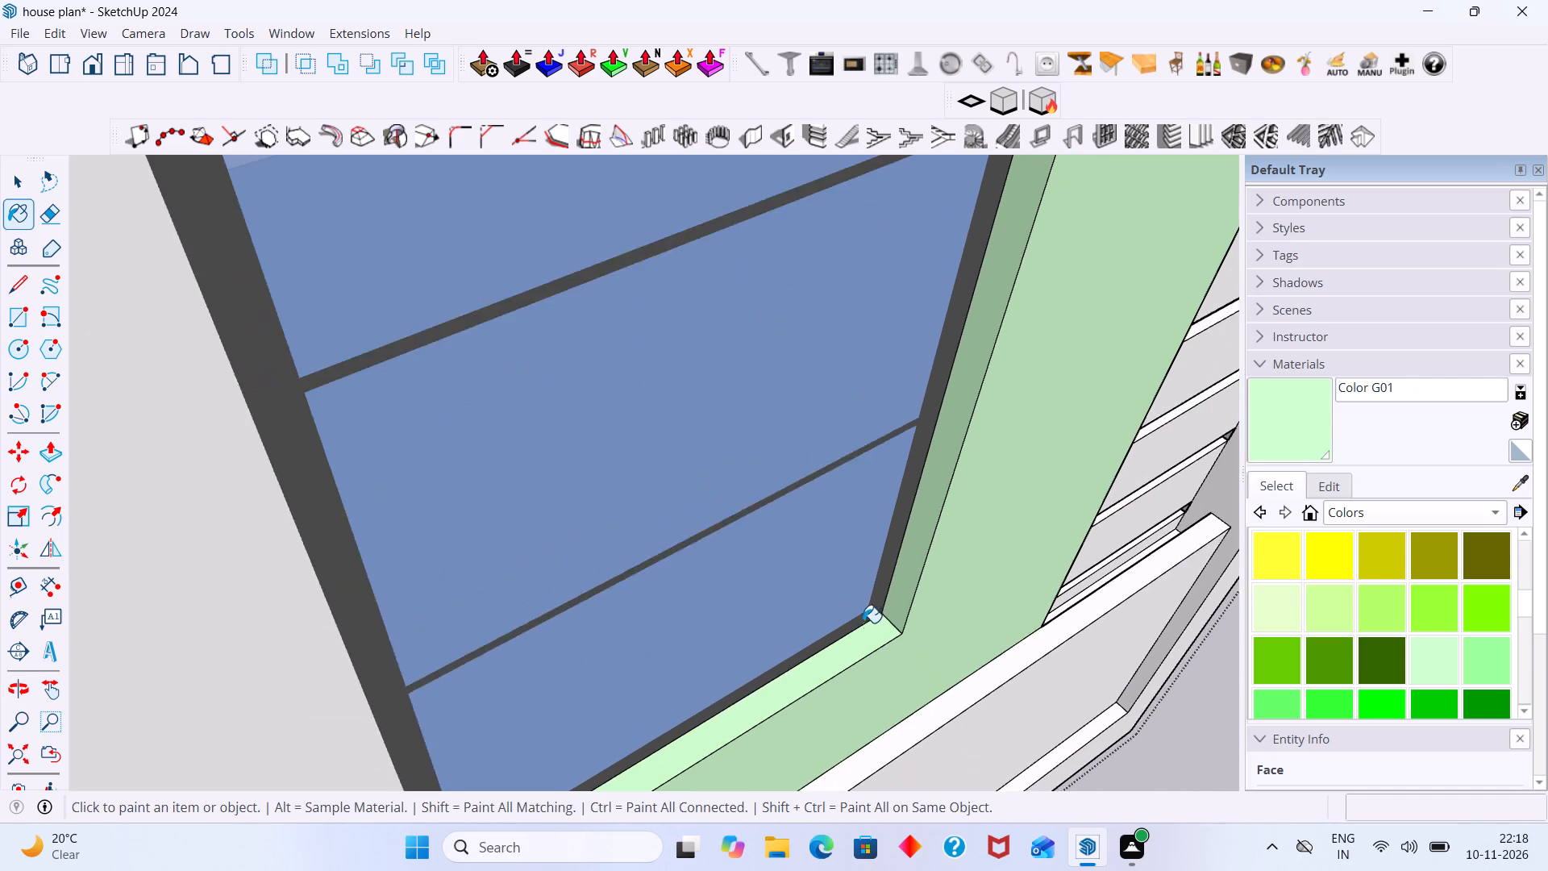
pyautogui.scroll(-1, 863, 623)
pyautogui.moveTo(862, 626); pyautogui.dragTo(493, 706, button='middle')
pyautogui.scroll(7, 572, 651)
pyautogui.moveTo(570, 613); pyautogui.dragTo(349, 561, button='middle')
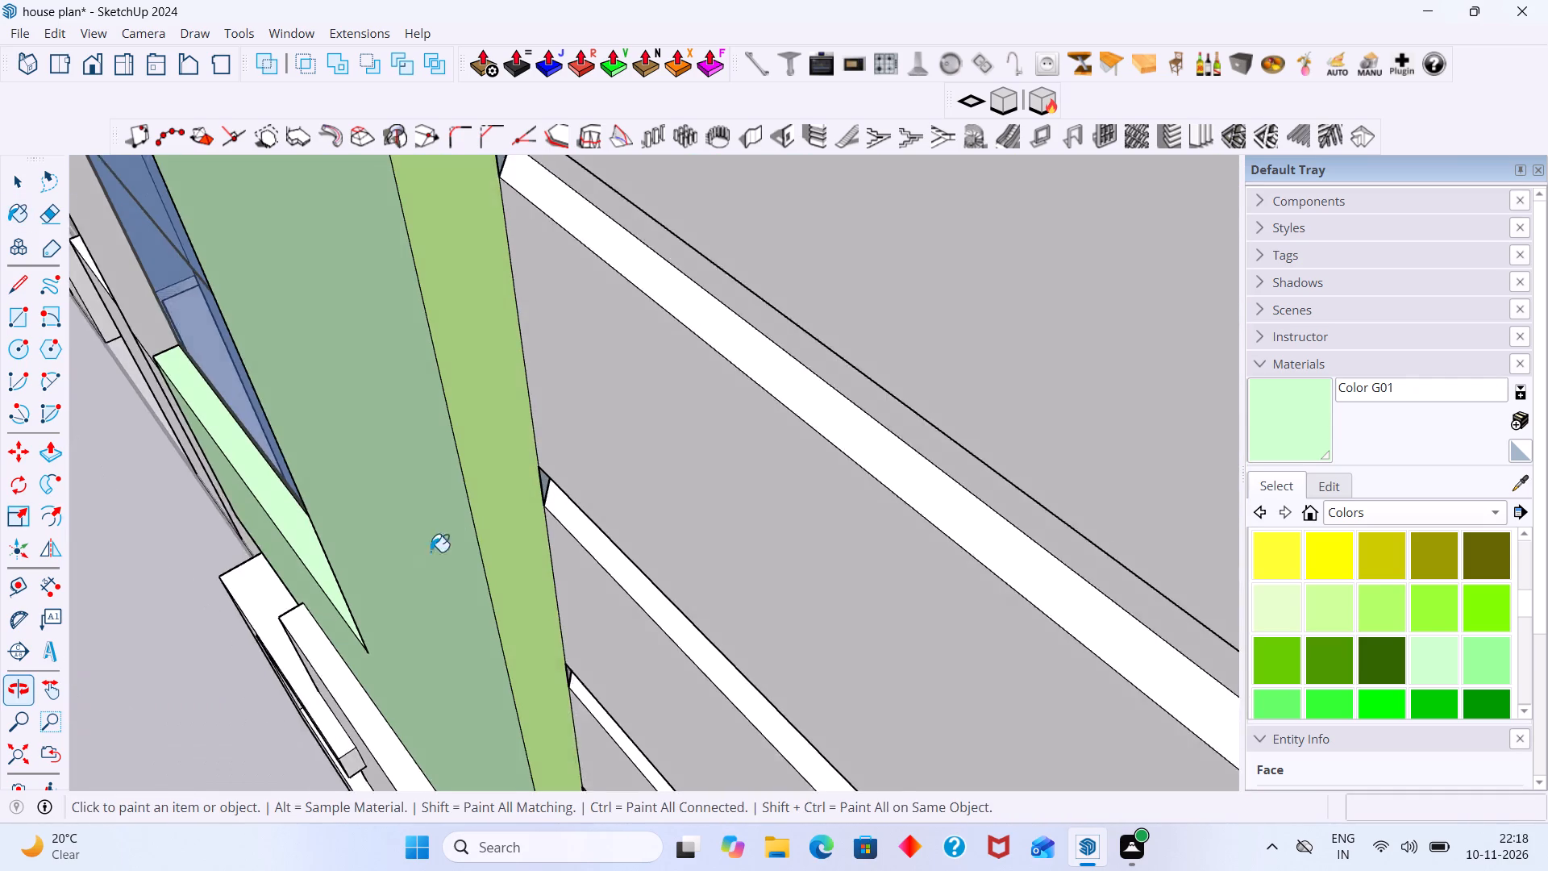
pyautogui.scroll(2, 451, 544)
pyautogui.click(506, 515)
pyautogui.scroll(-13, 507, 511)
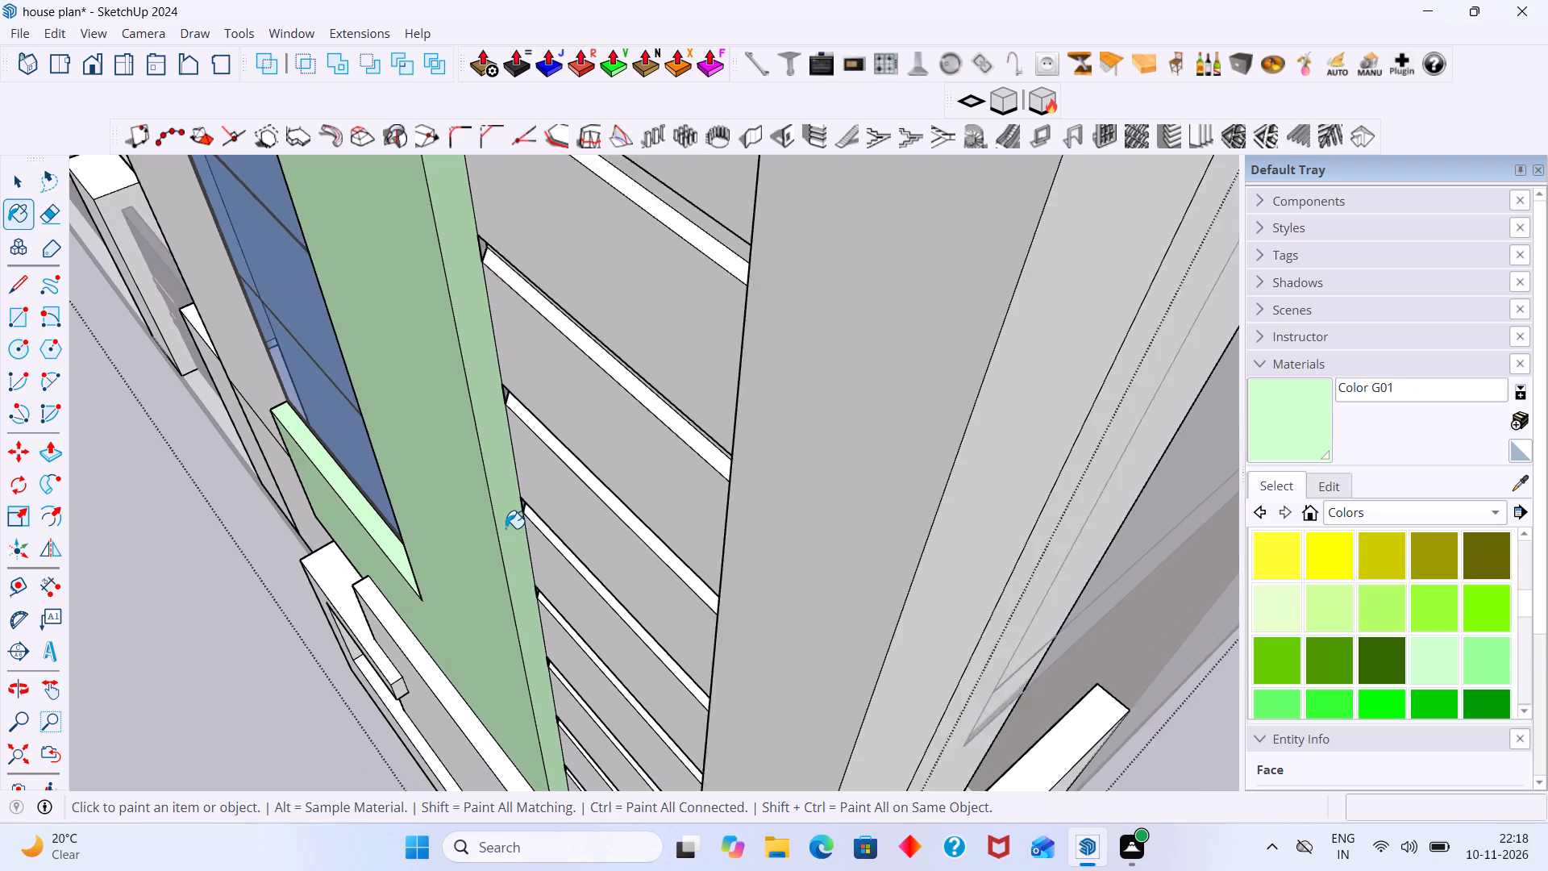
pyautogui.keyDown('shift'); pyautogui.moveTo(508, 528); pyautogui.dragTo(635, 702, button='middle'); pyautogui.keyUp('shift')
pyautogui.moveTo(607, 565); pyautogui.dragTo(684, 736, button='middle')
pyautogui.scroll(3, 703, 583)
pyautogui.click(743, 499)
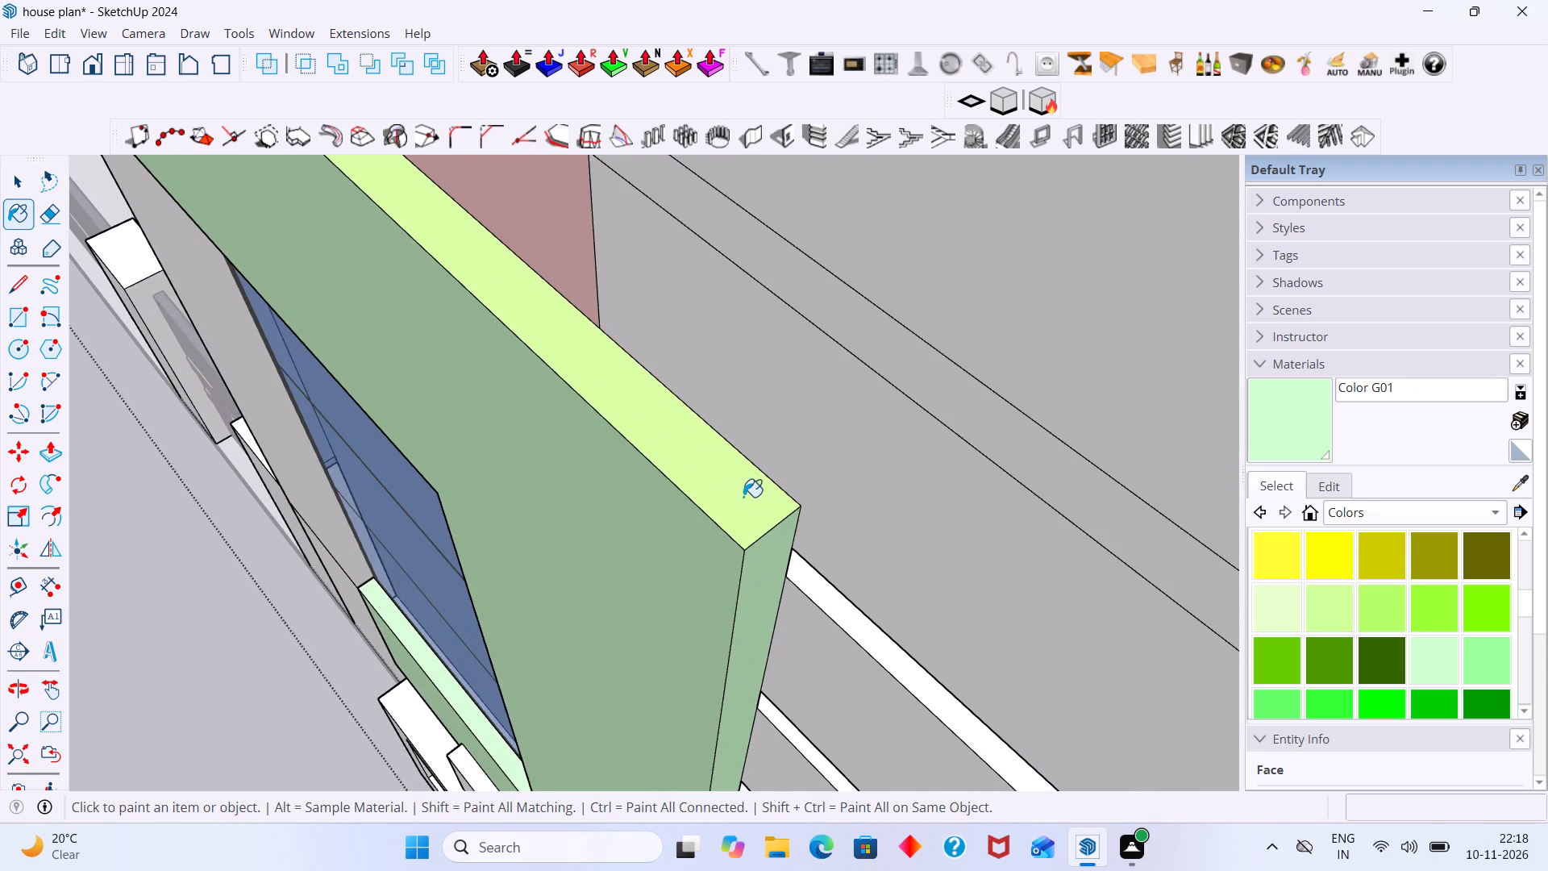
# Repaint the underside of the surround's lower arm, above the boundary wall's raised frame, with Color G01.
pyautogui.scroll(-16, 742, 497)
pyautogui.moveTo(686, 552); pyautogui.dragTo(839, 216, button='middle')
pyautogui.moveTo(818, 388); pyautogui.dragTo(865, 219, button='middle')
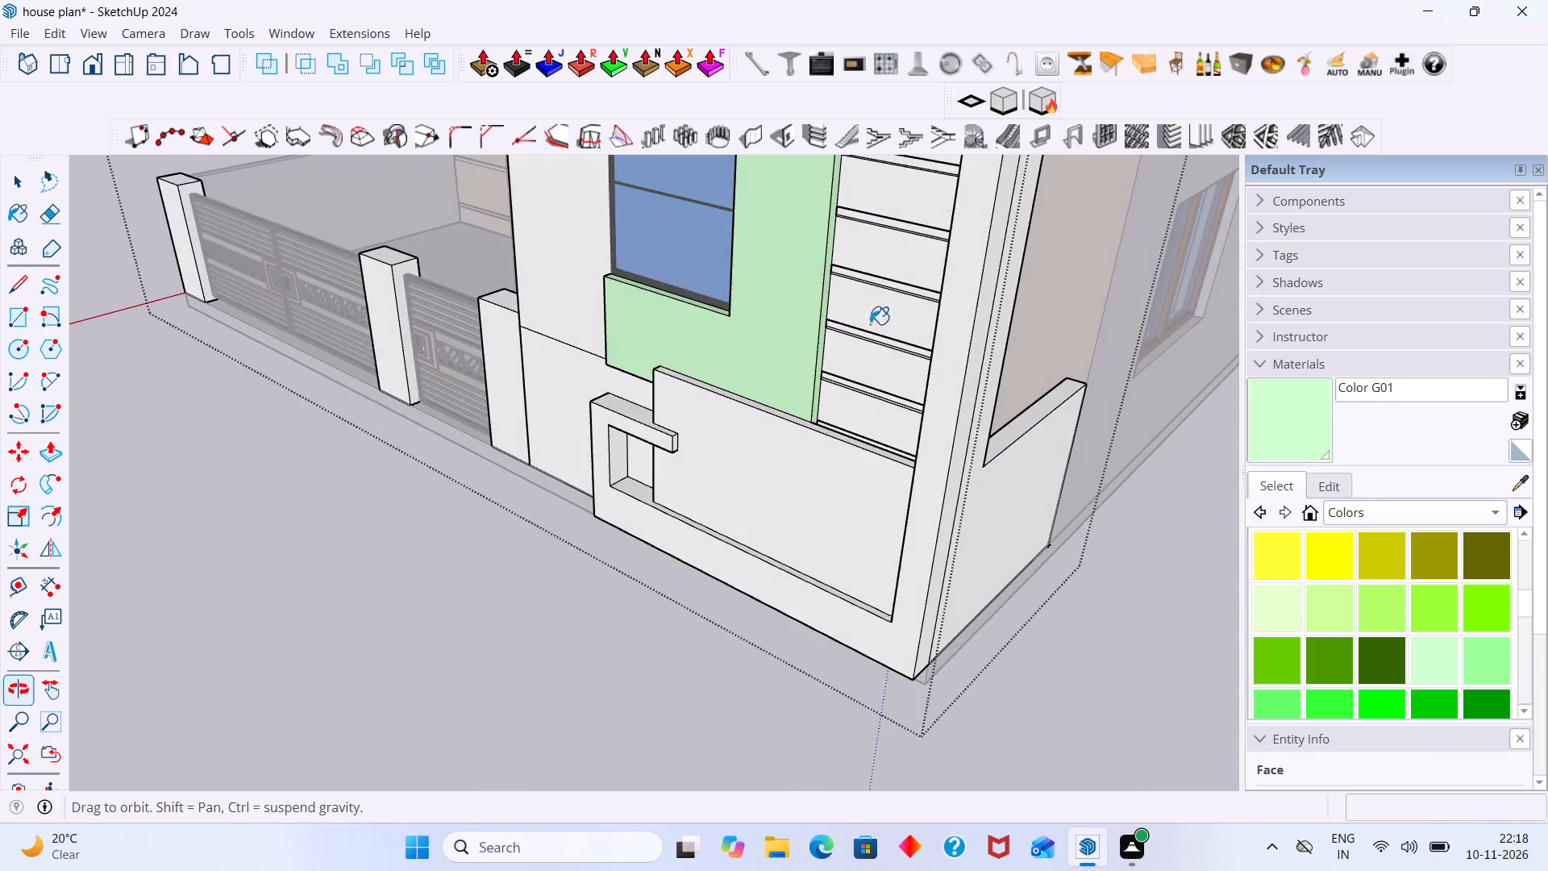
pyautogui.moveTo(786, 467); pyautogui.dragTo(800, 344, button='middle')
pyautogui.scroll(9, 822, 246)
pyautogui.moveTo(558, 342); pyautogui.dragTo(747, 242, button='middle')
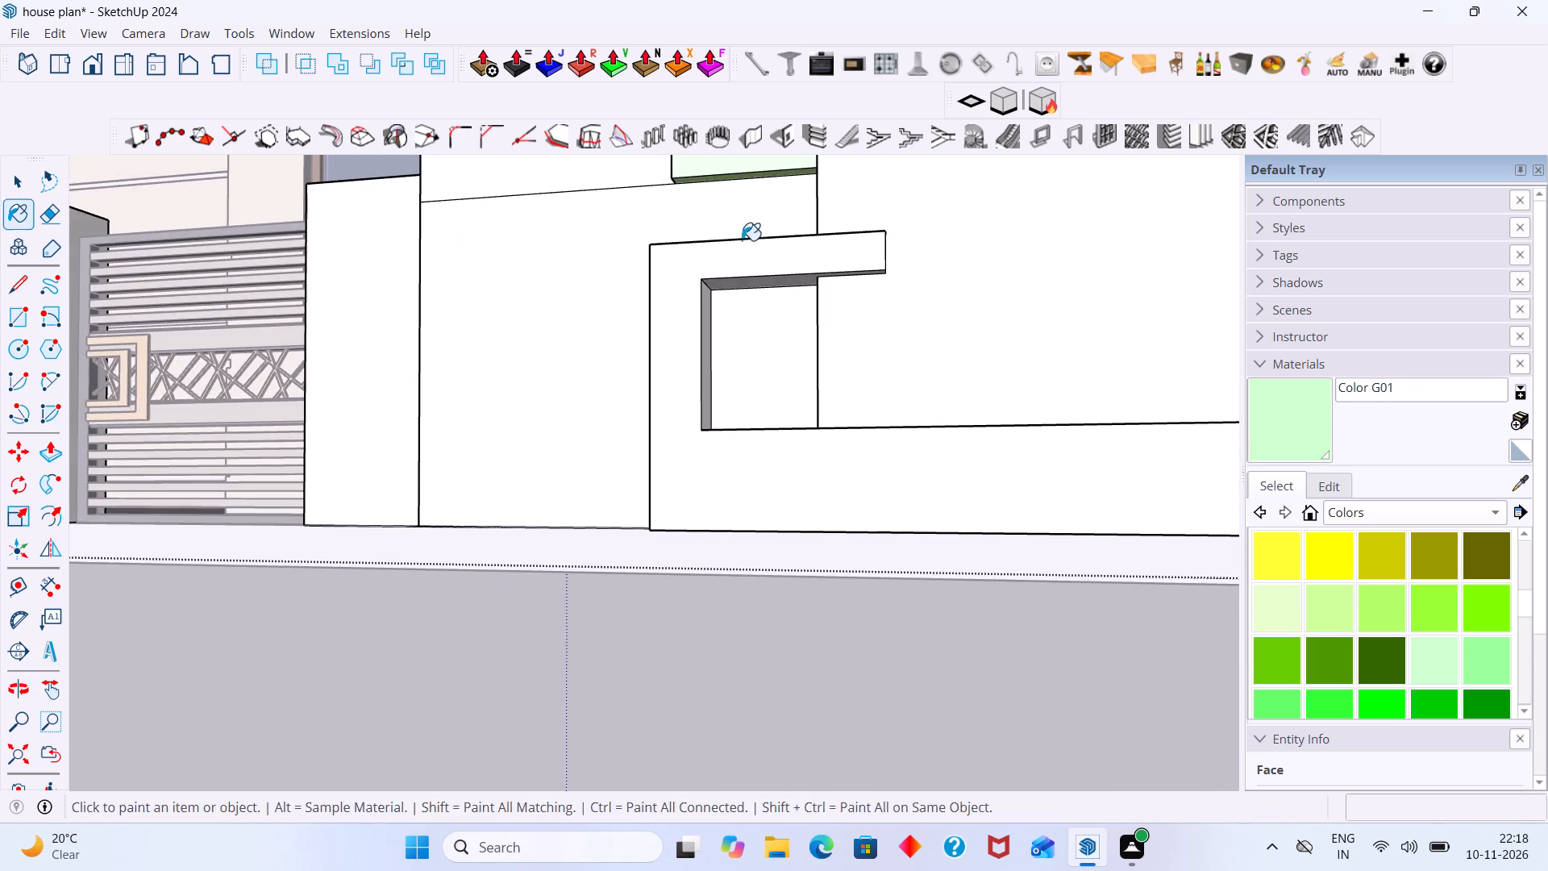
pyautogui.keyDown('shift'); pyautogui.moveTo(747, 292); pyautogui.dragTo(724, 490, button='middle'); pyautogui.keyUp('shift')
pyautogui.moveTo(759, 381); pyautogui.dragTo(761, 219, button='middle')
pyautogui.scroll(9, 745, 197)
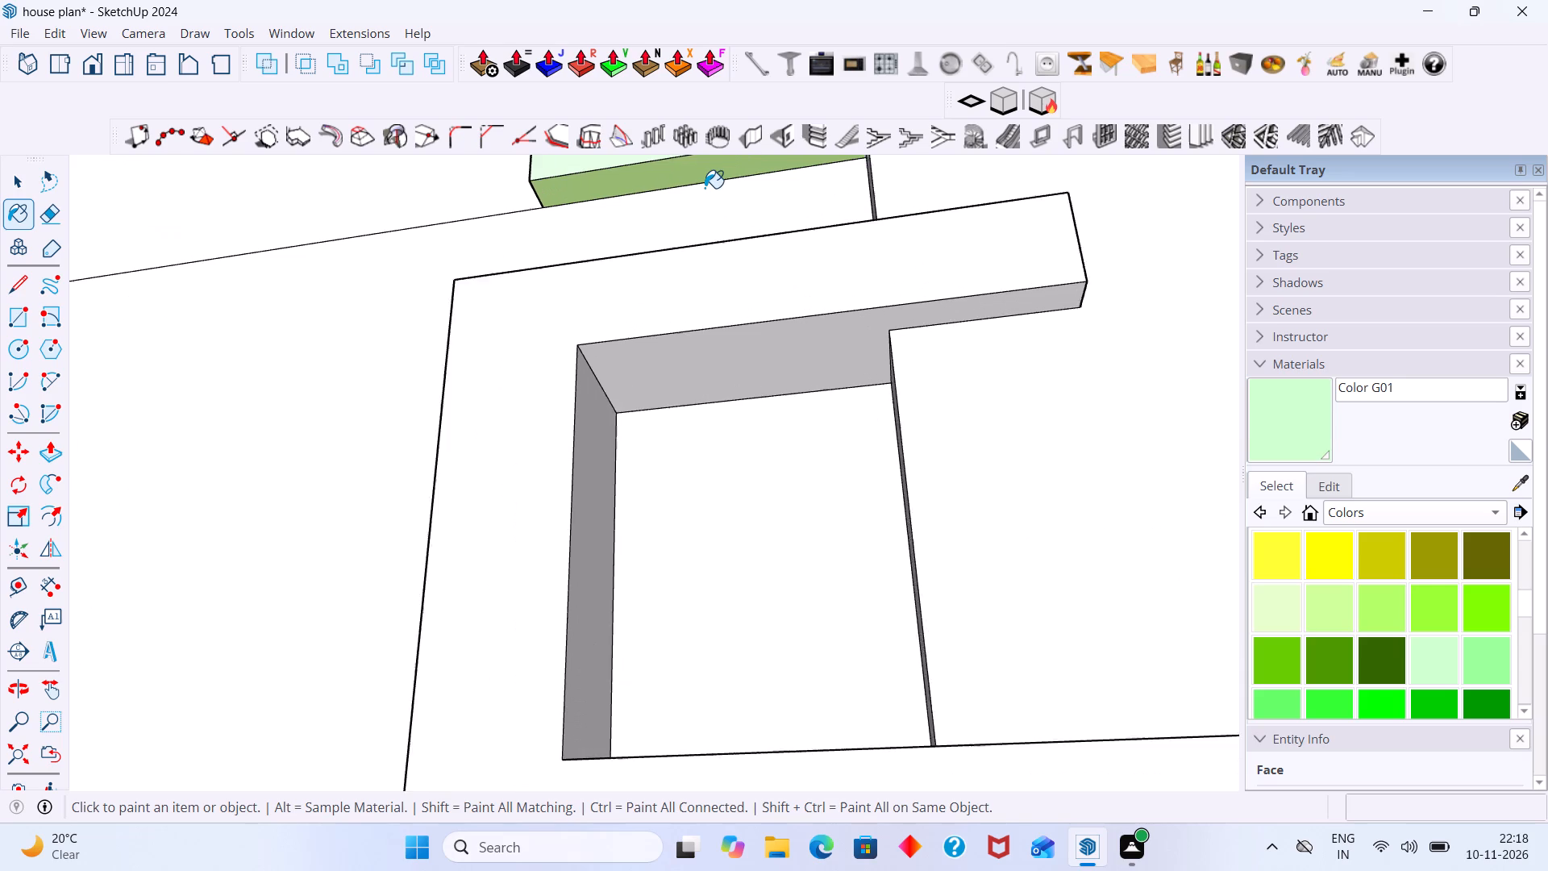
pyautogui.scroll(1, 705, 188)
pyautogui.click(702, 180)
# Repaint the lower and upper end faces of the surround with Color G01.
pyautogui.scroll(-5, 701, 179)
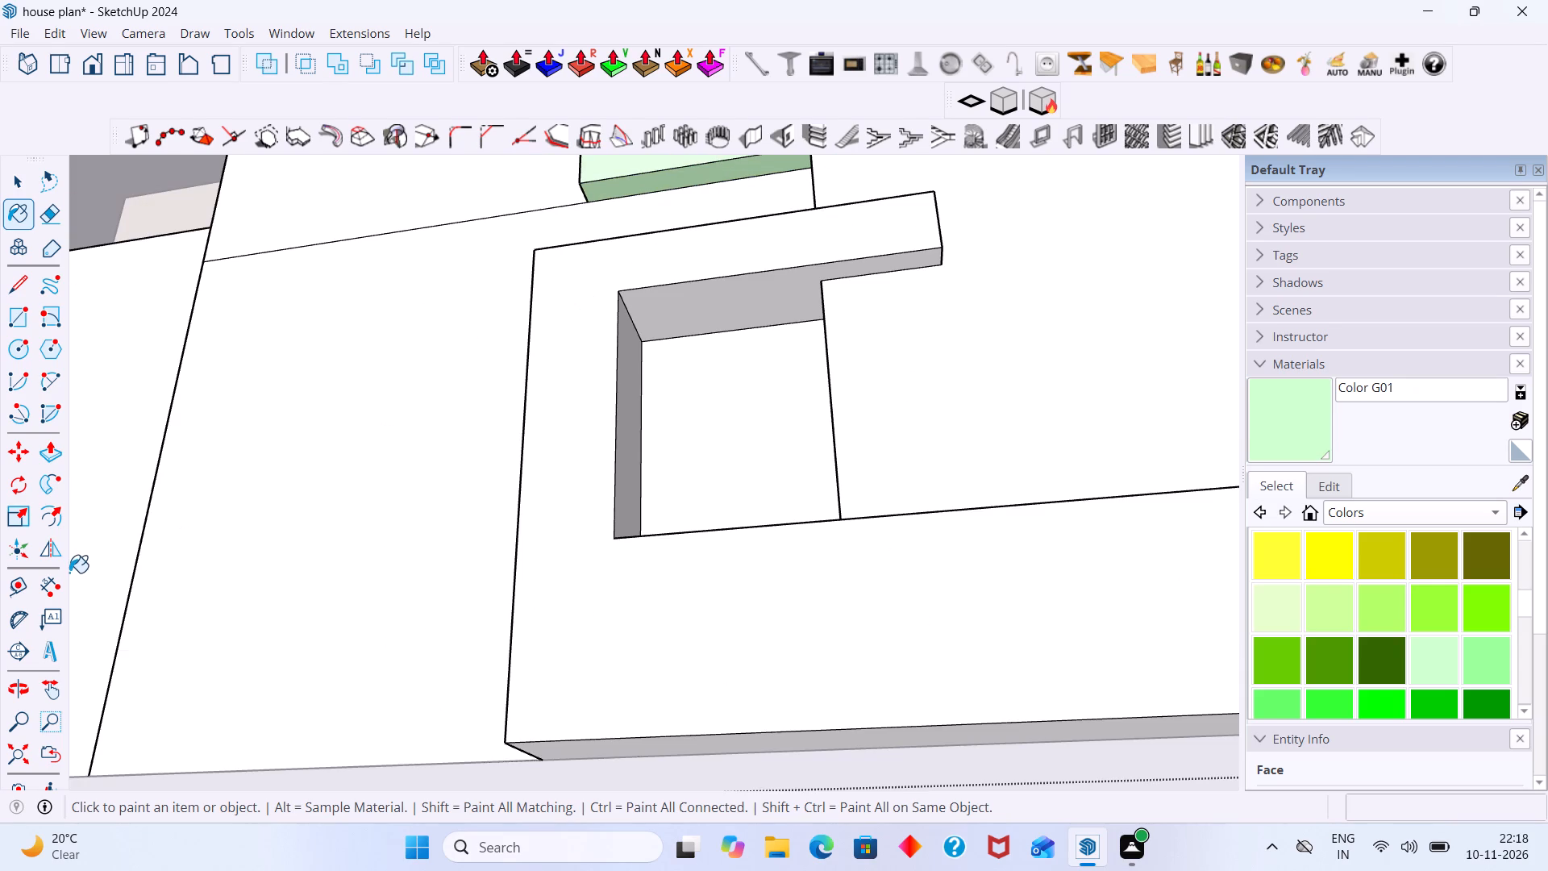
pyautogui.scroll(-7, 179, 600)
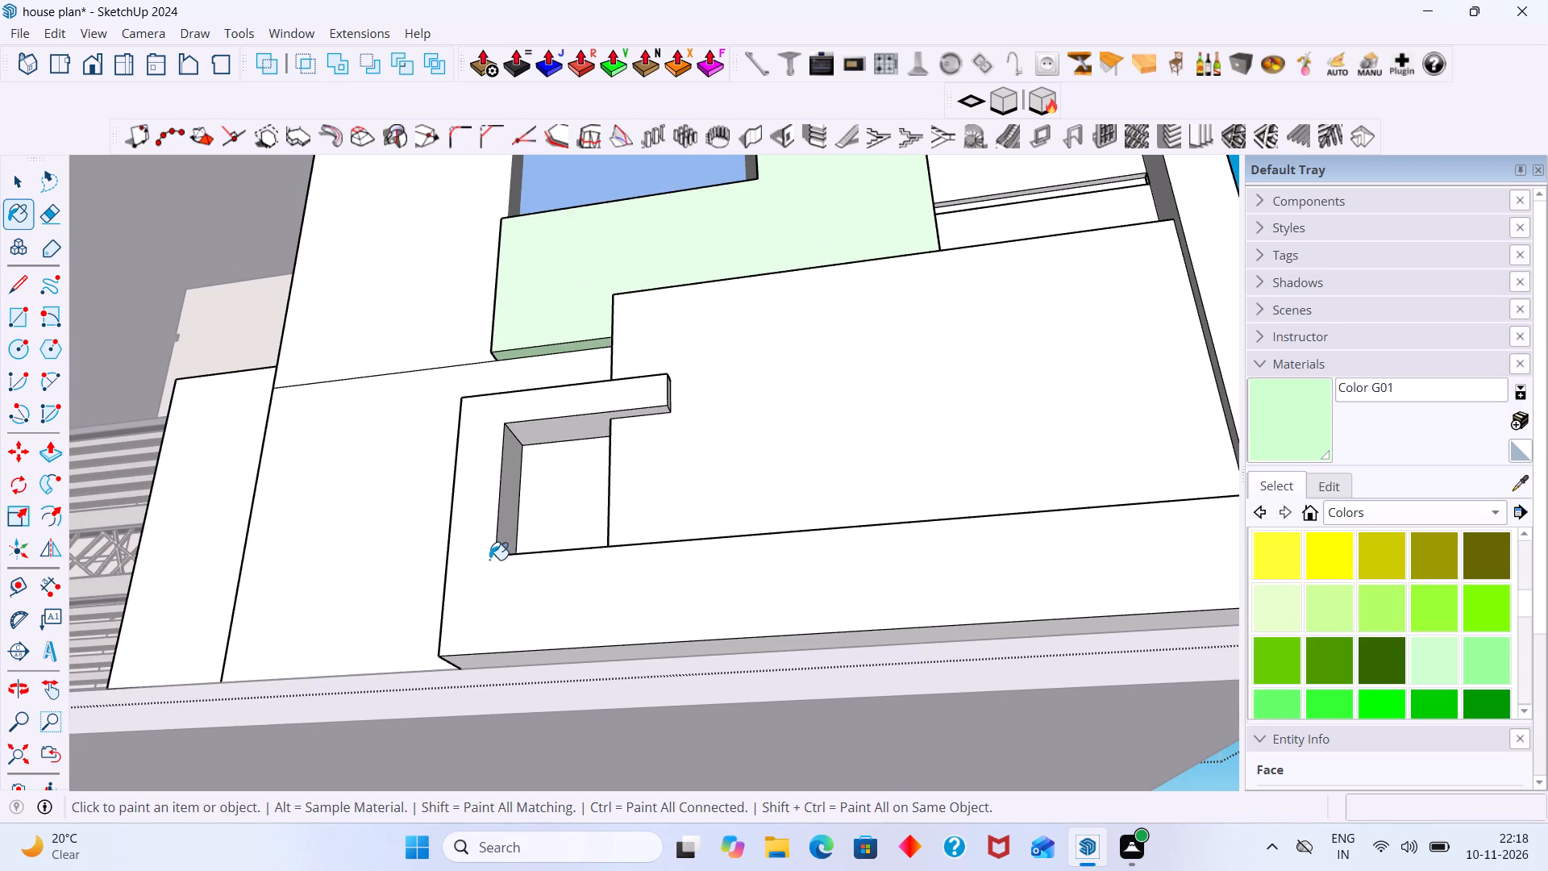
pyautogui.scroll(-5, 489, 560)
pyautogui.moveTo(618, 554); pyautogui.dragTo(695, 658, button='middle')
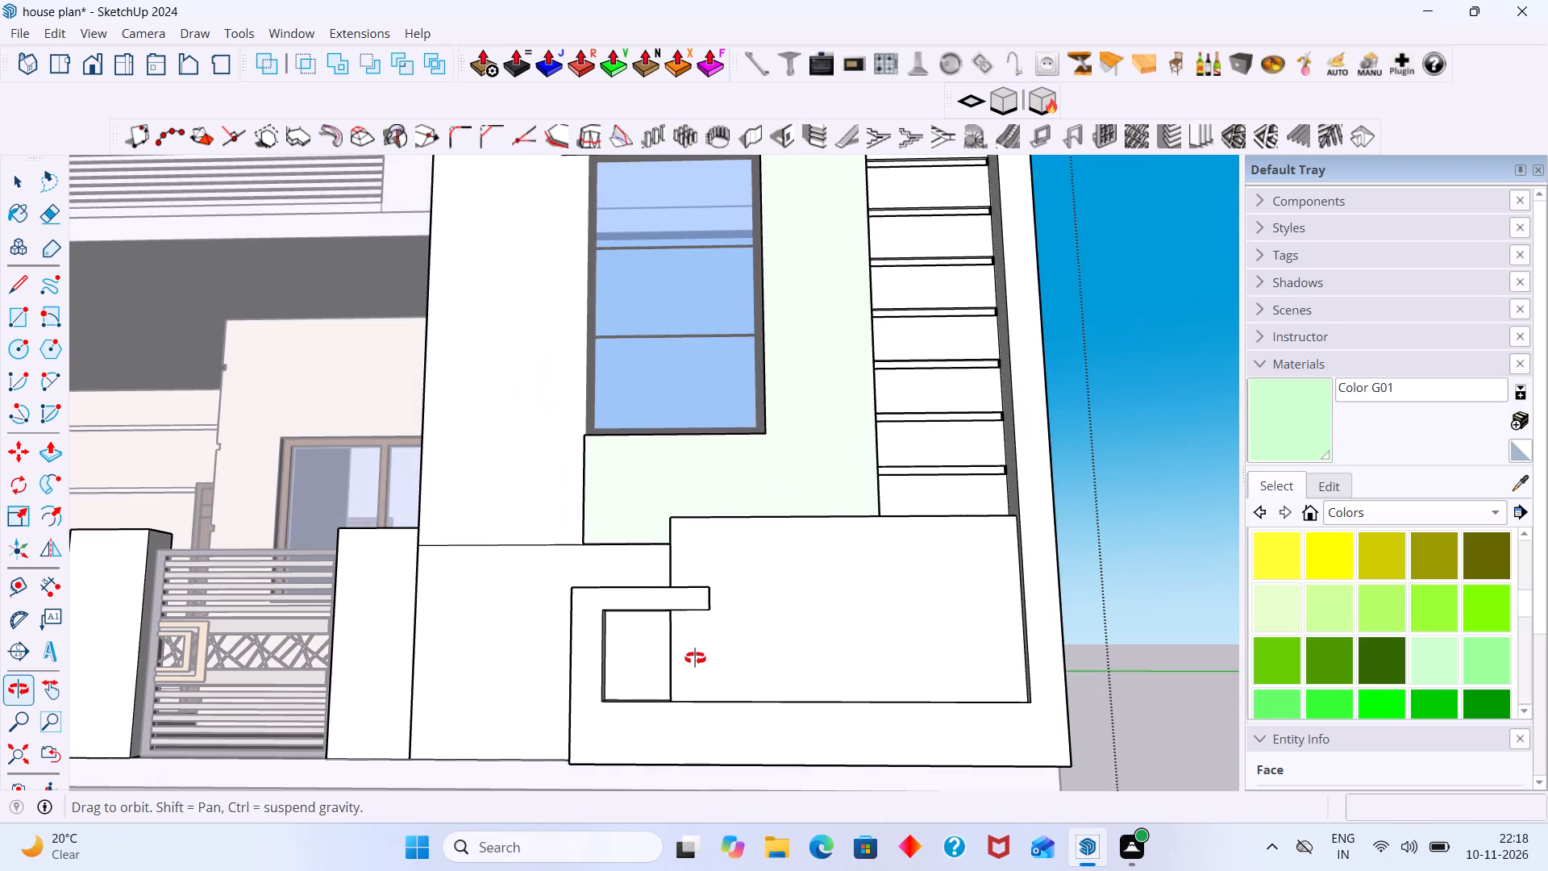
pyautogui.moveTo(695, 658); pyautogui.dragTo(1130, 787, button='middle')
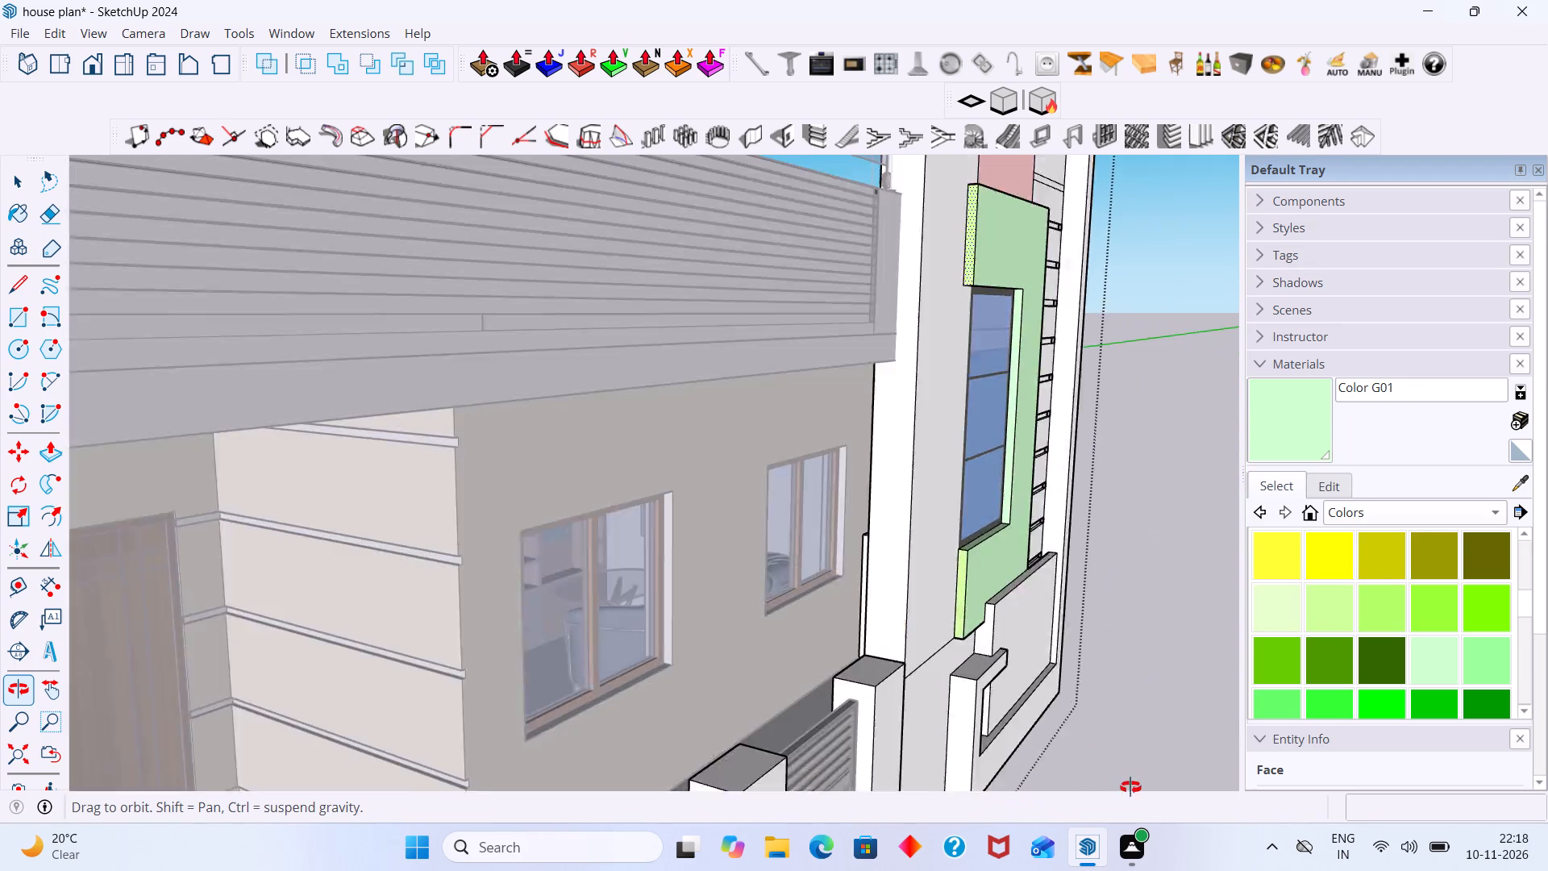
pyautogui.moveTo(1130, 787); pyautogui.dragTo(1128, 744, button='middle')
pyautogui.scroll(11, 962, 546)
pyautogui.click(988, 536)
pyautogui.scroll(-4, 988, 532)
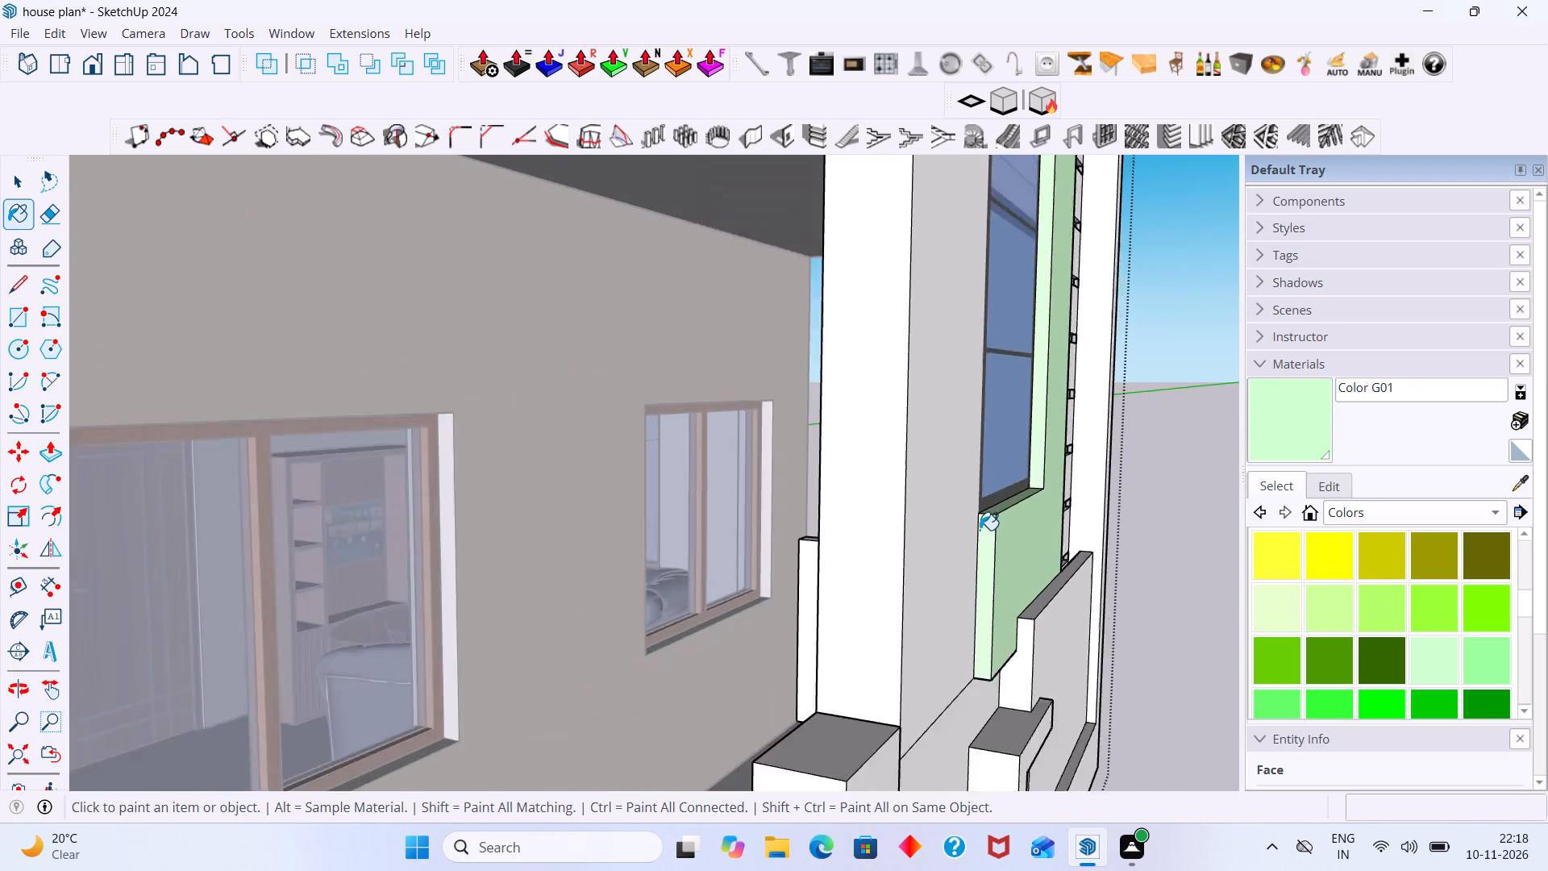
pyautogui.scroll(-8, 980, 530)
pyautogui.scroll(10, 963, 255)
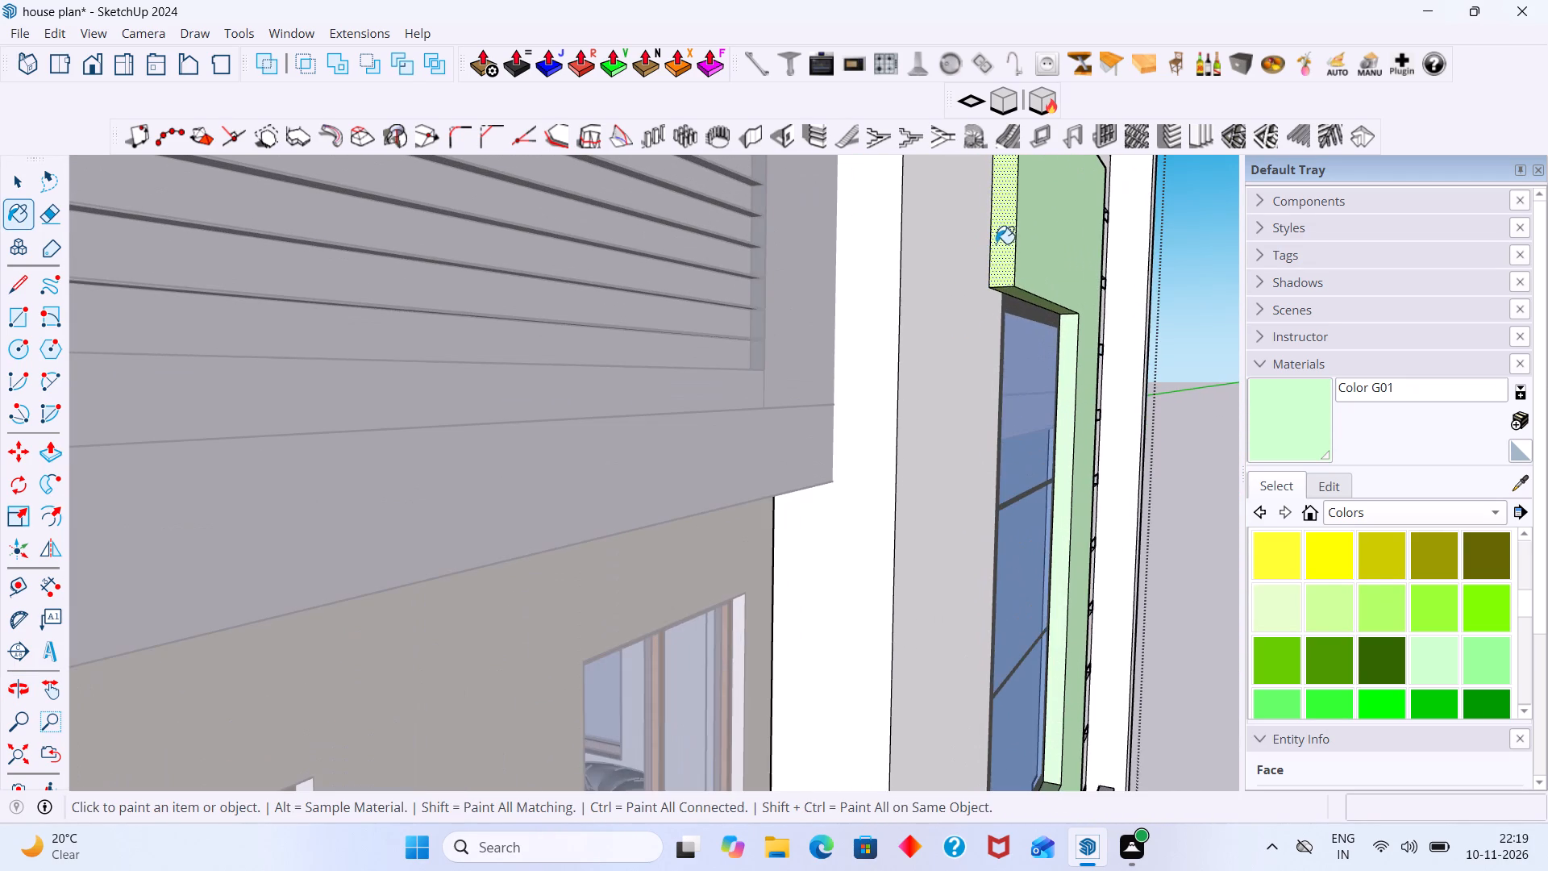
pyautogui.click(1003, 240)
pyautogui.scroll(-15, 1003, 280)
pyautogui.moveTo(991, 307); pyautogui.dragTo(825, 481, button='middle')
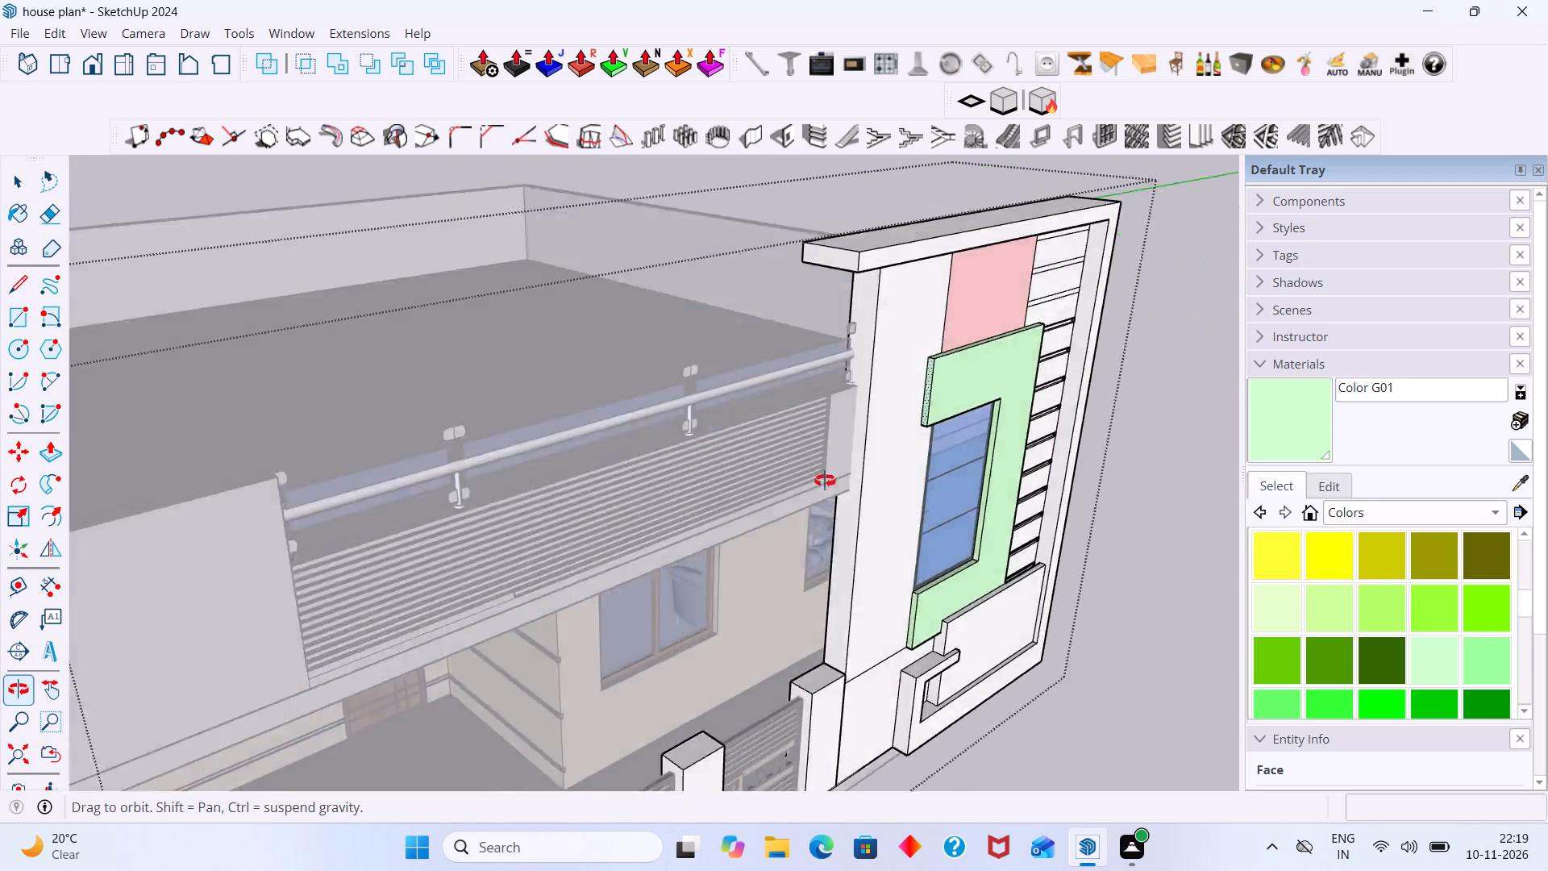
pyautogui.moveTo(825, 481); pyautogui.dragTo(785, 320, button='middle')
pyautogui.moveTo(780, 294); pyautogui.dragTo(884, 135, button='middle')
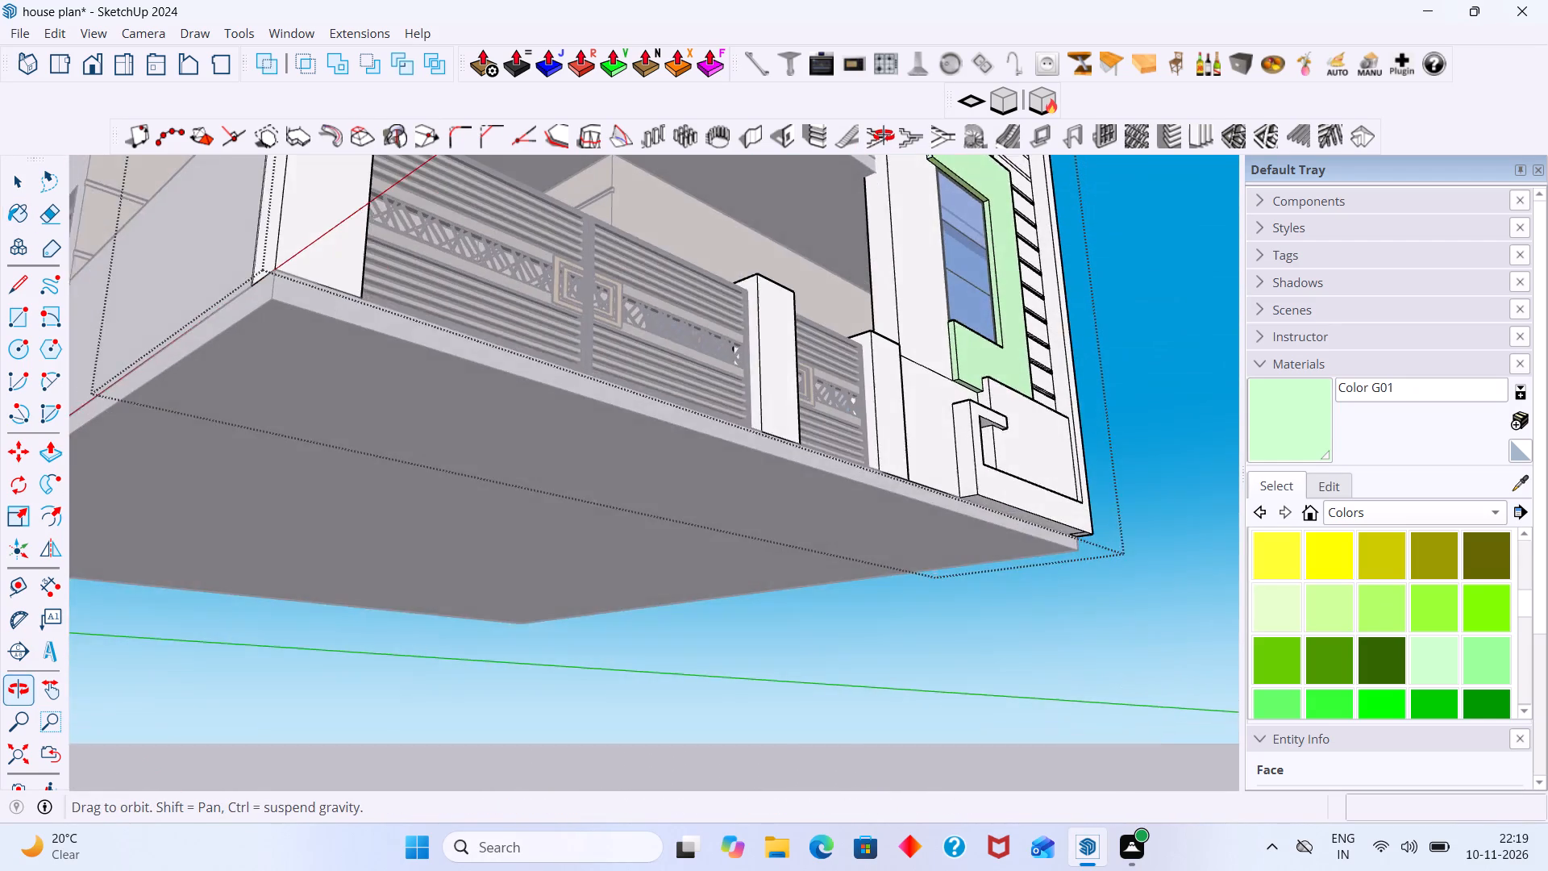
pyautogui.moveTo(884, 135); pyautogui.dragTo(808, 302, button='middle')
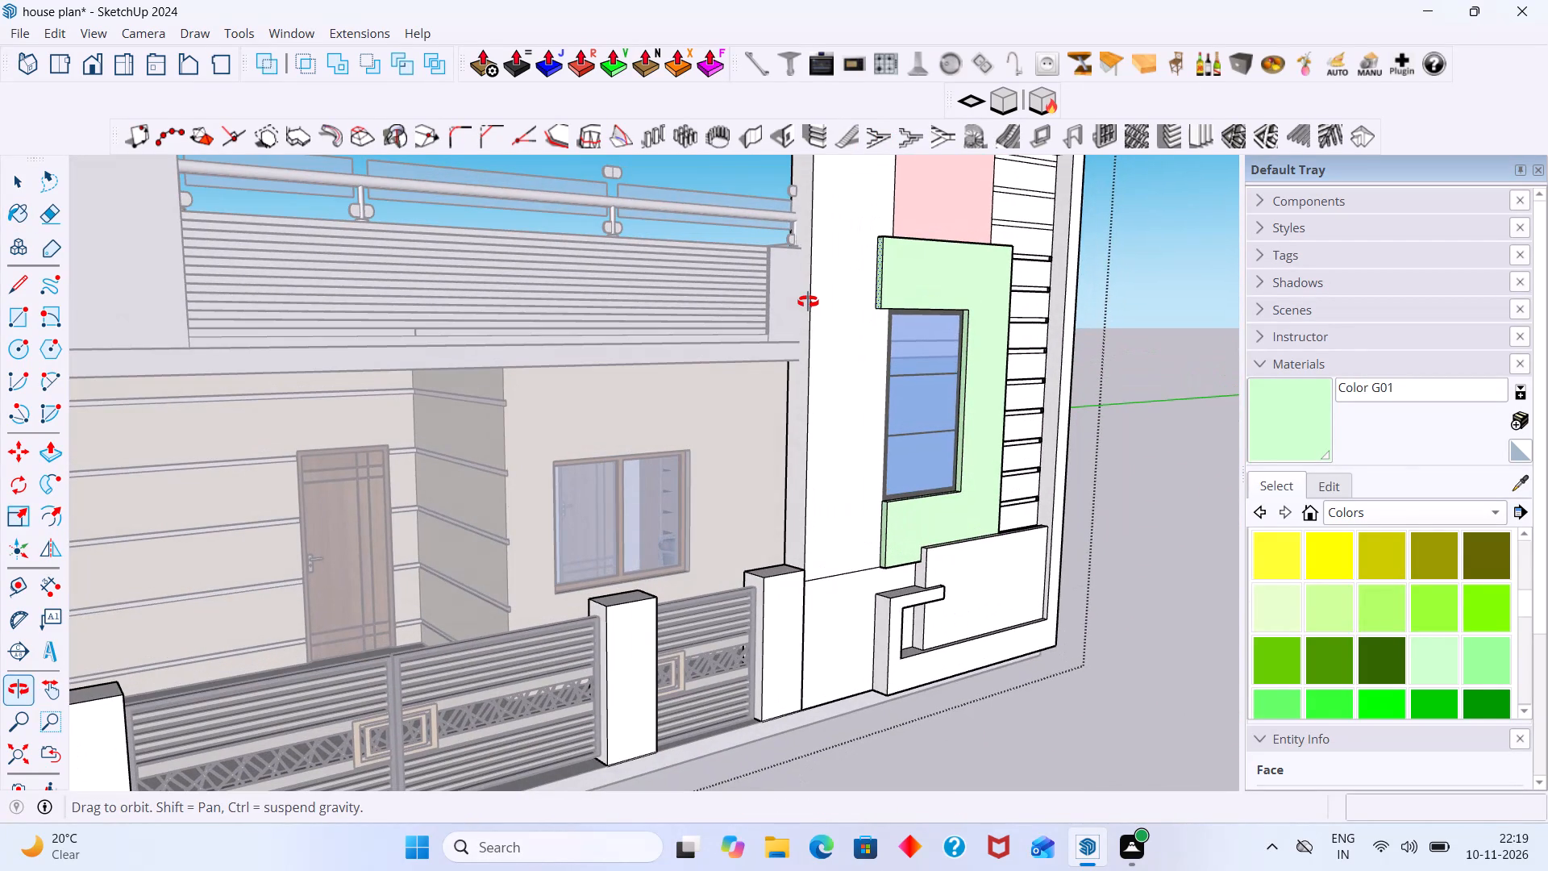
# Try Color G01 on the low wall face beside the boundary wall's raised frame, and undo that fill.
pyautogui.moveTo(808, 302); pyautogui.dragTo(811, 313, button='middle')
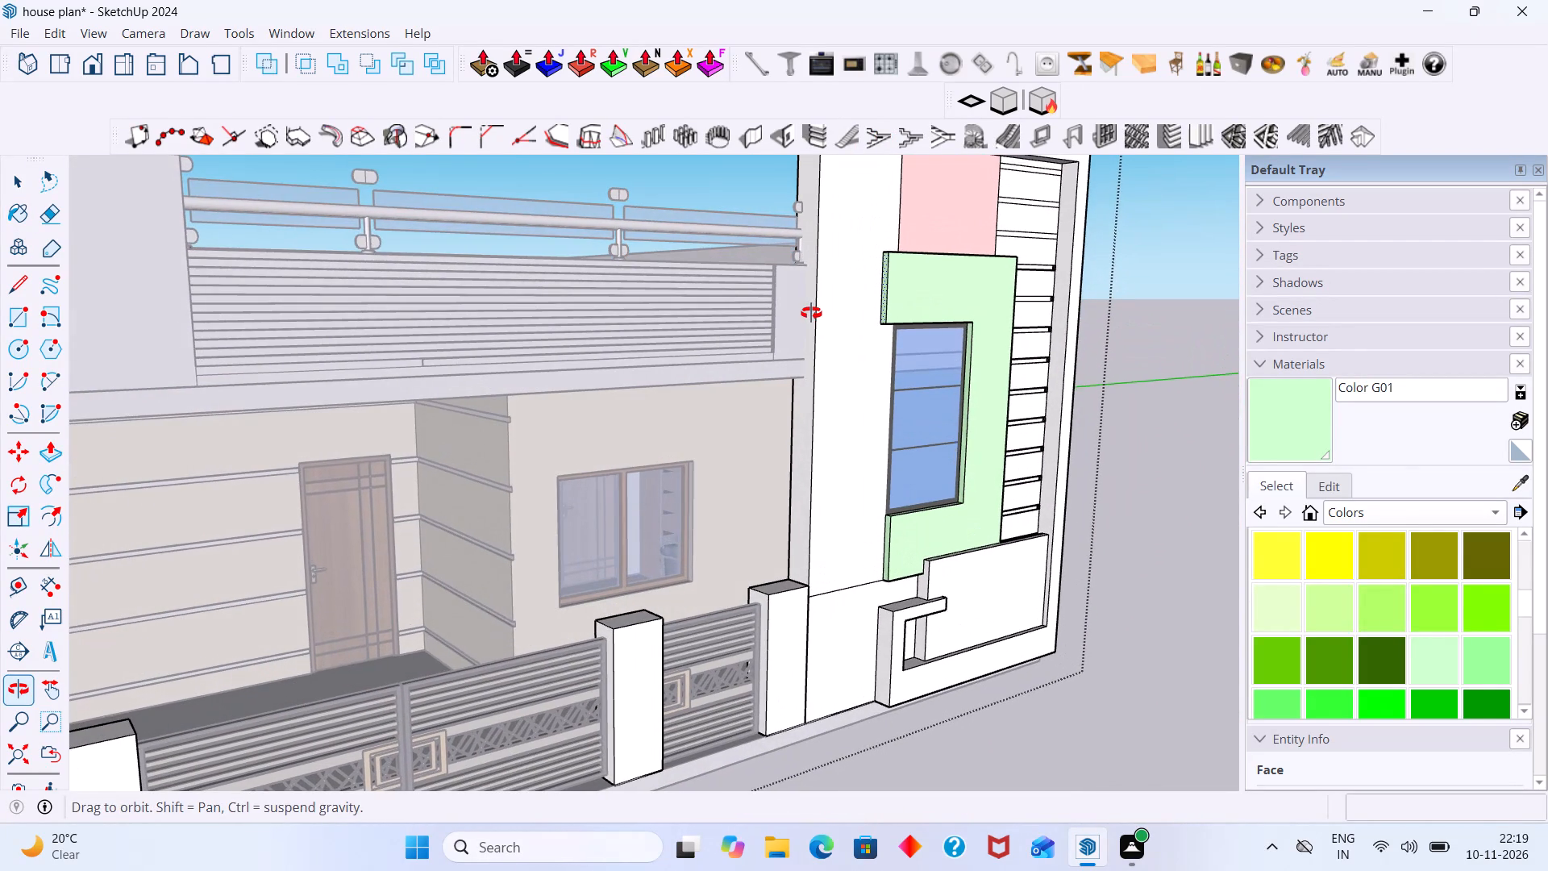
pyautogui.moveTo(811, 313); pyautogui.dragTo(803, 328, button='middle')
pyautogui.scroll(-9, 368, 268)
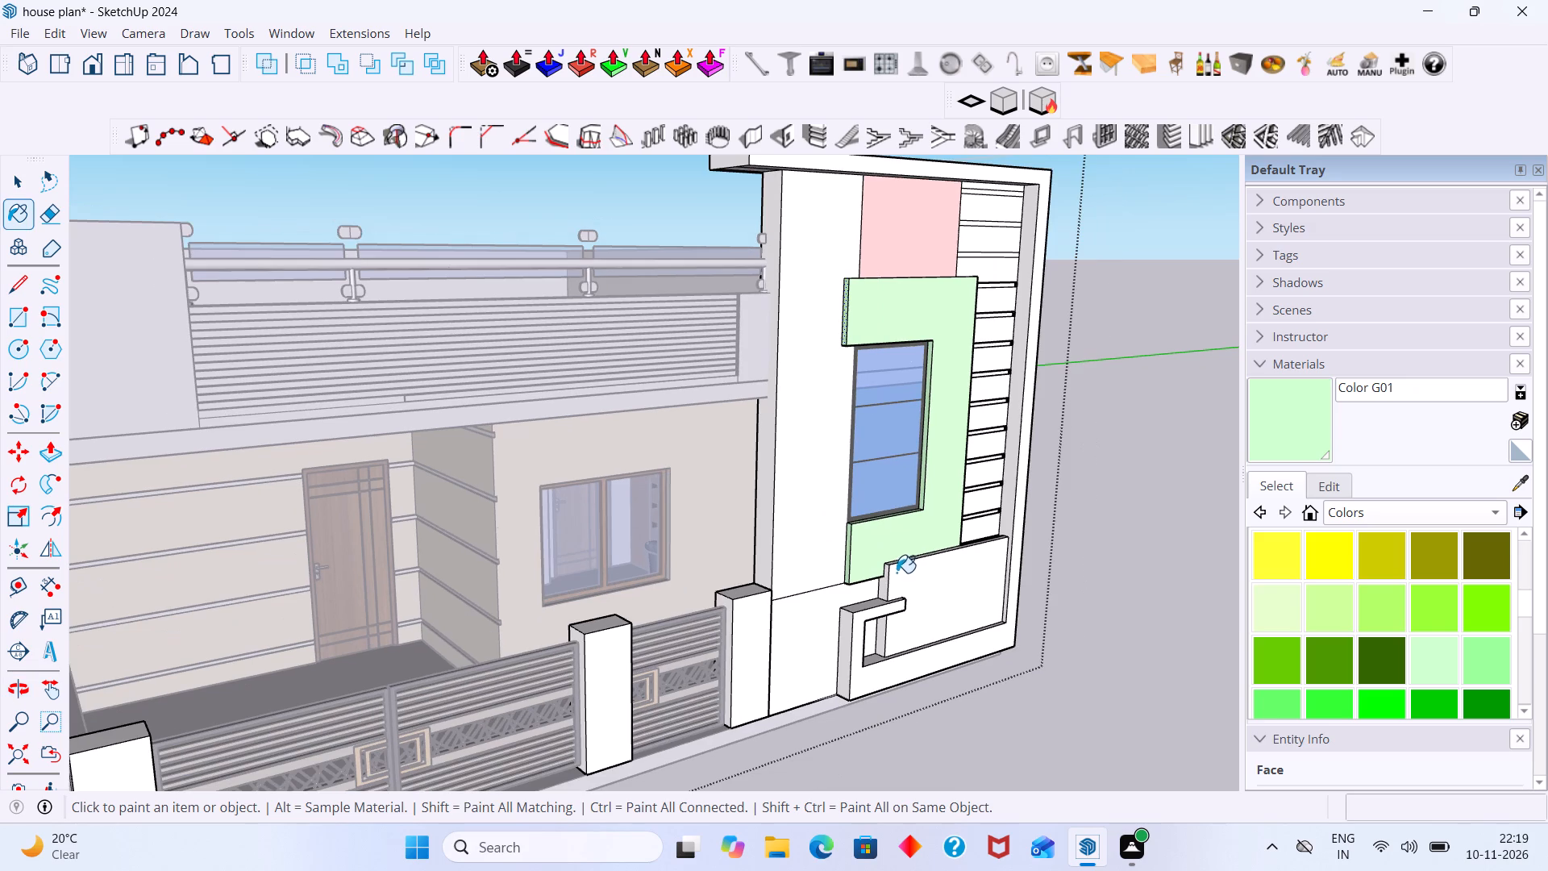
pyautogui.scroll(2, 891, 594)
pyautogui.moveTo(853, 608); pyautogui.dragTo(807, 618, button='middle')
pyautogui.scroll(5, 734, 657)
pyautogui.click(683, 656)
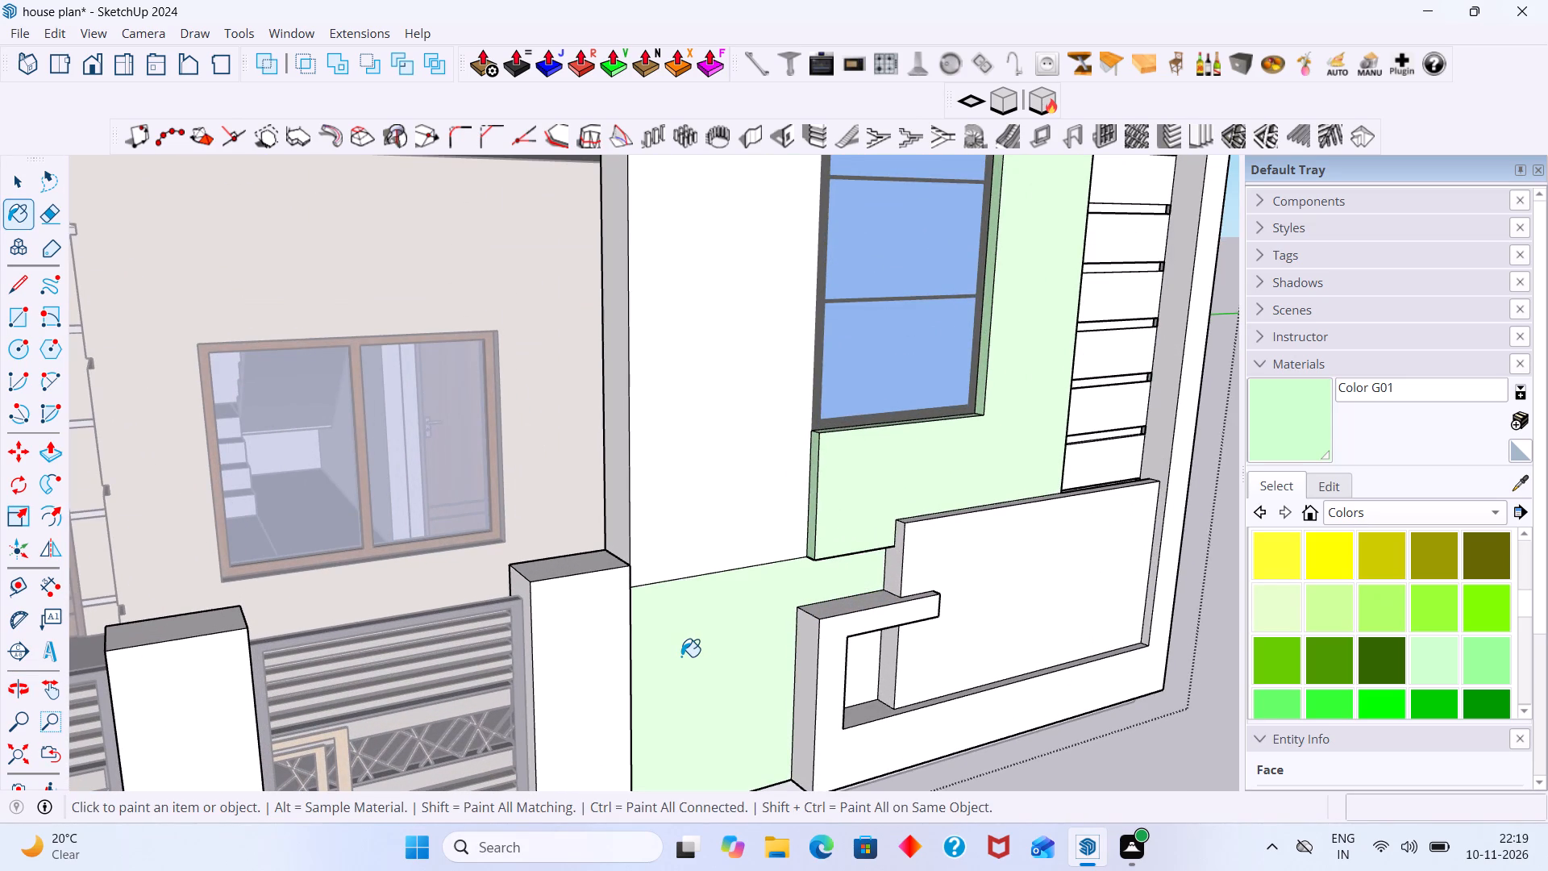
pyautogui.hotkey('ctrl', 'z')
# Paint the low wall face between the gate pillar and the raised frame with Color C01.
pyautogui.scroll(-4, 691, 648)
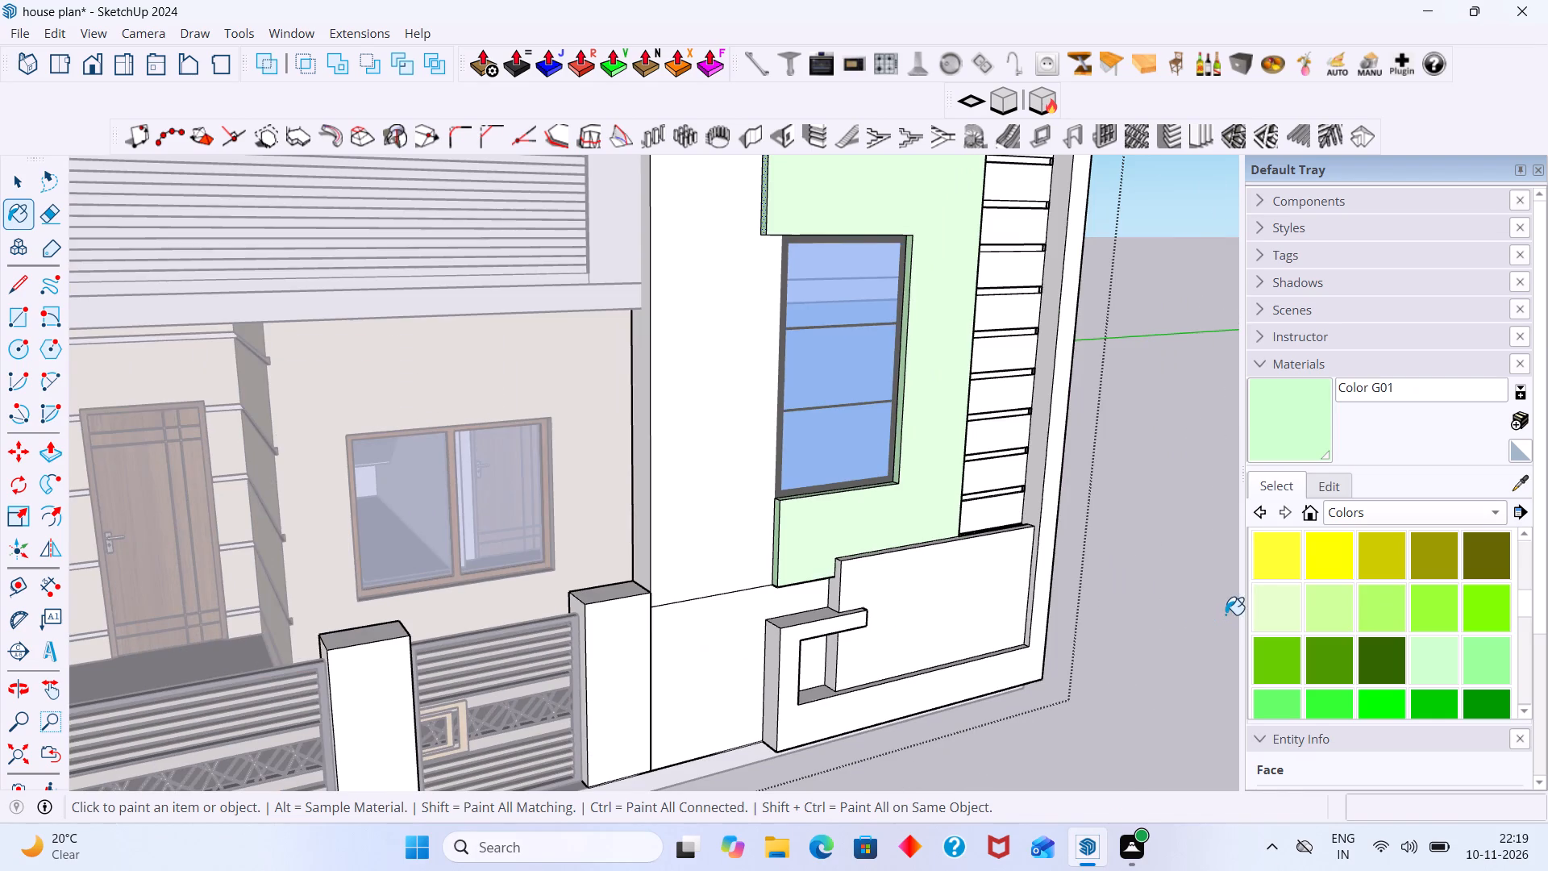
pyautogui.scroll(-3, 1230, 609)
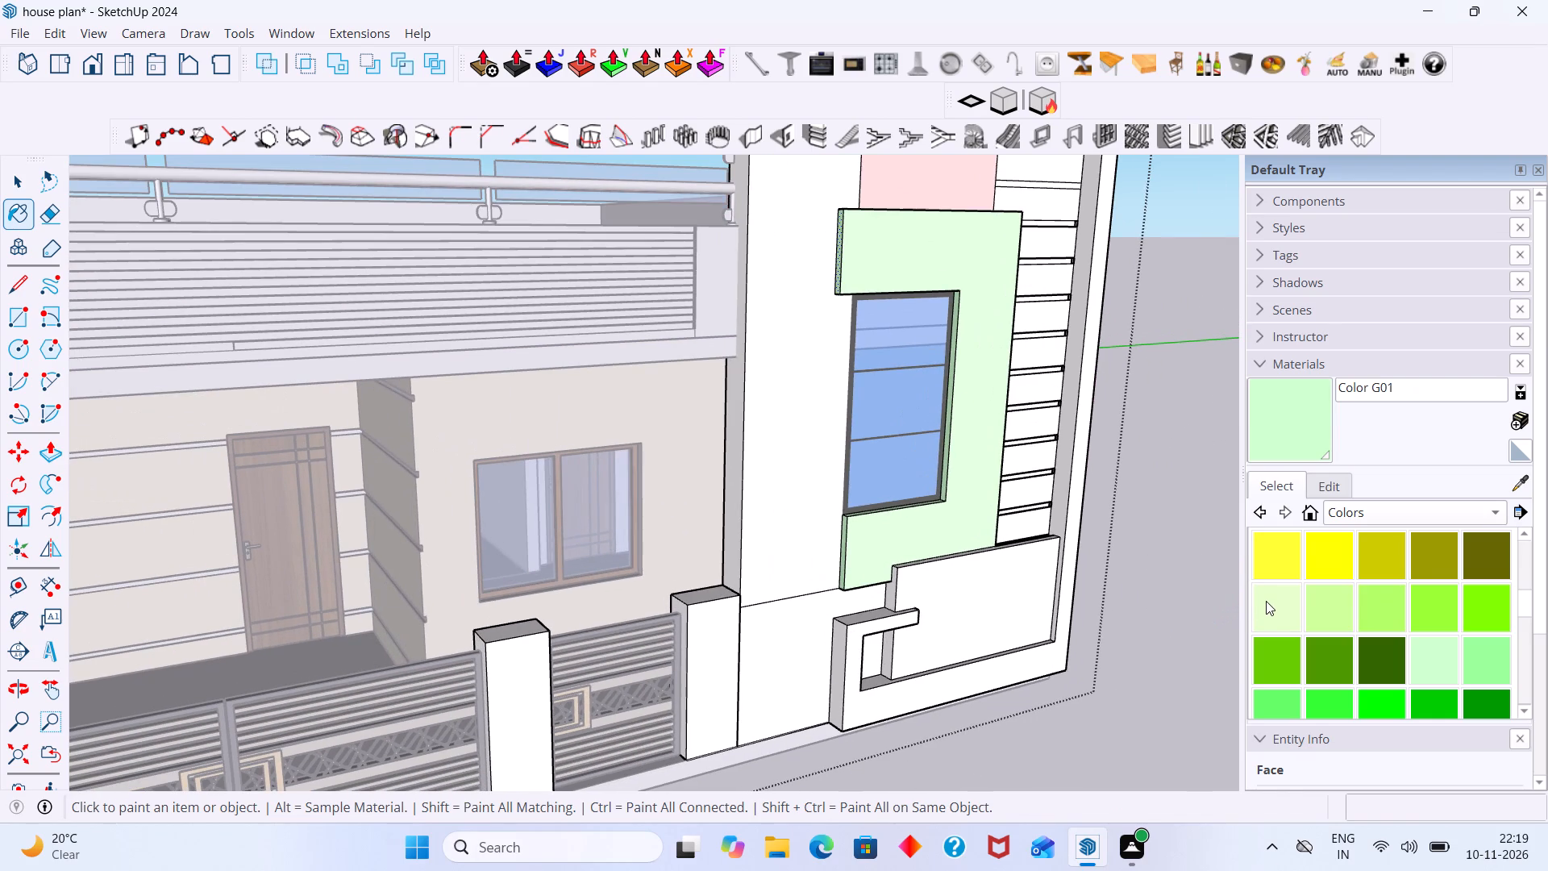
pyautogui.press('space')
pyautogui.scroll(-2, 1412, 562)
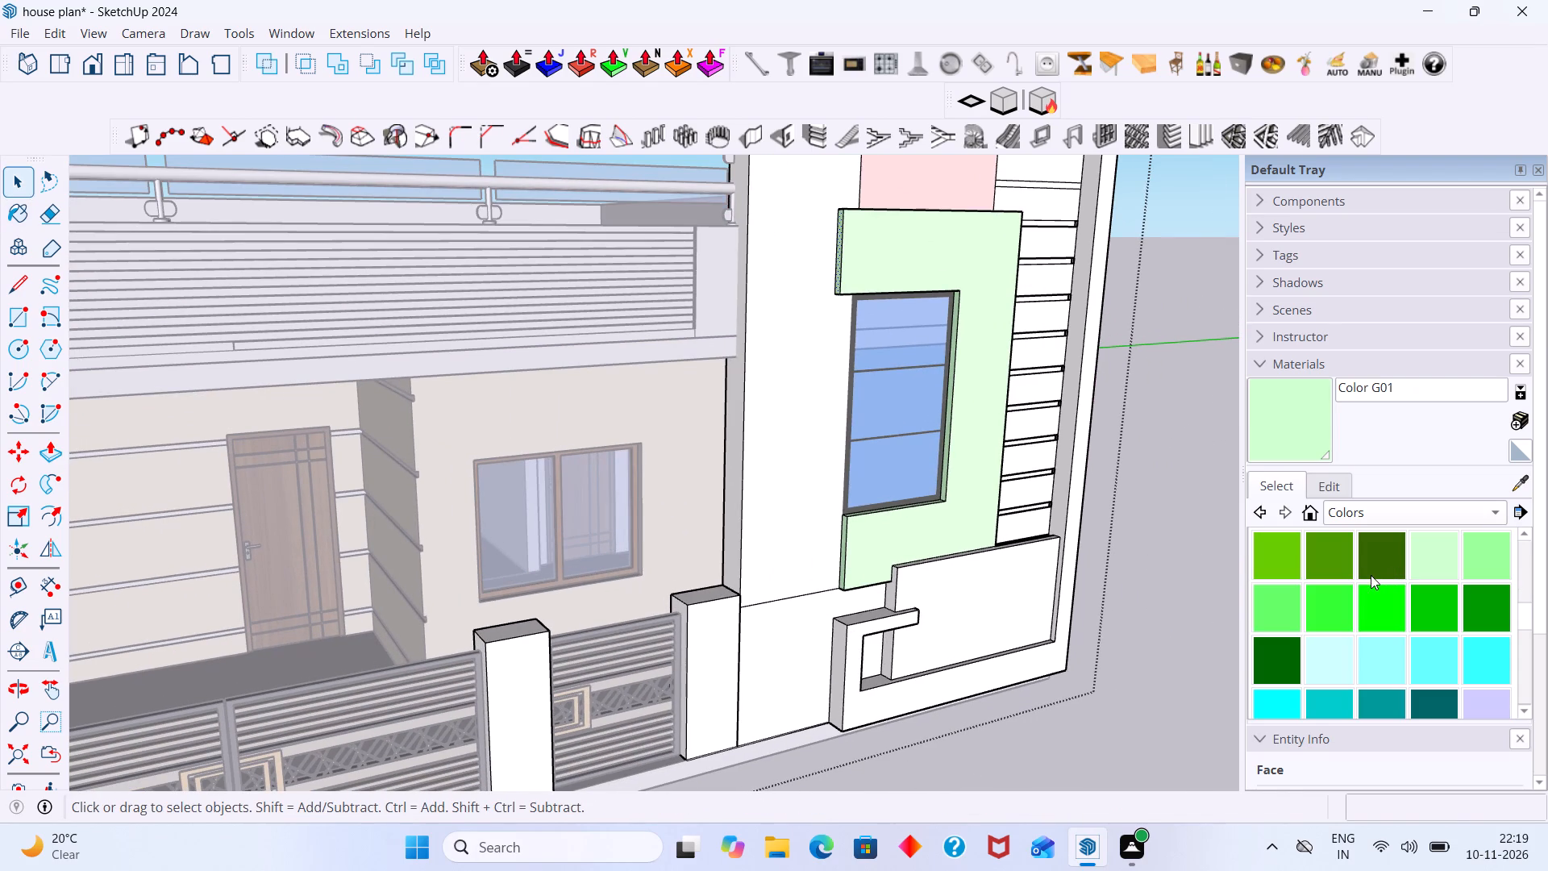
pyautogui.scroll(3, 1365, 576)
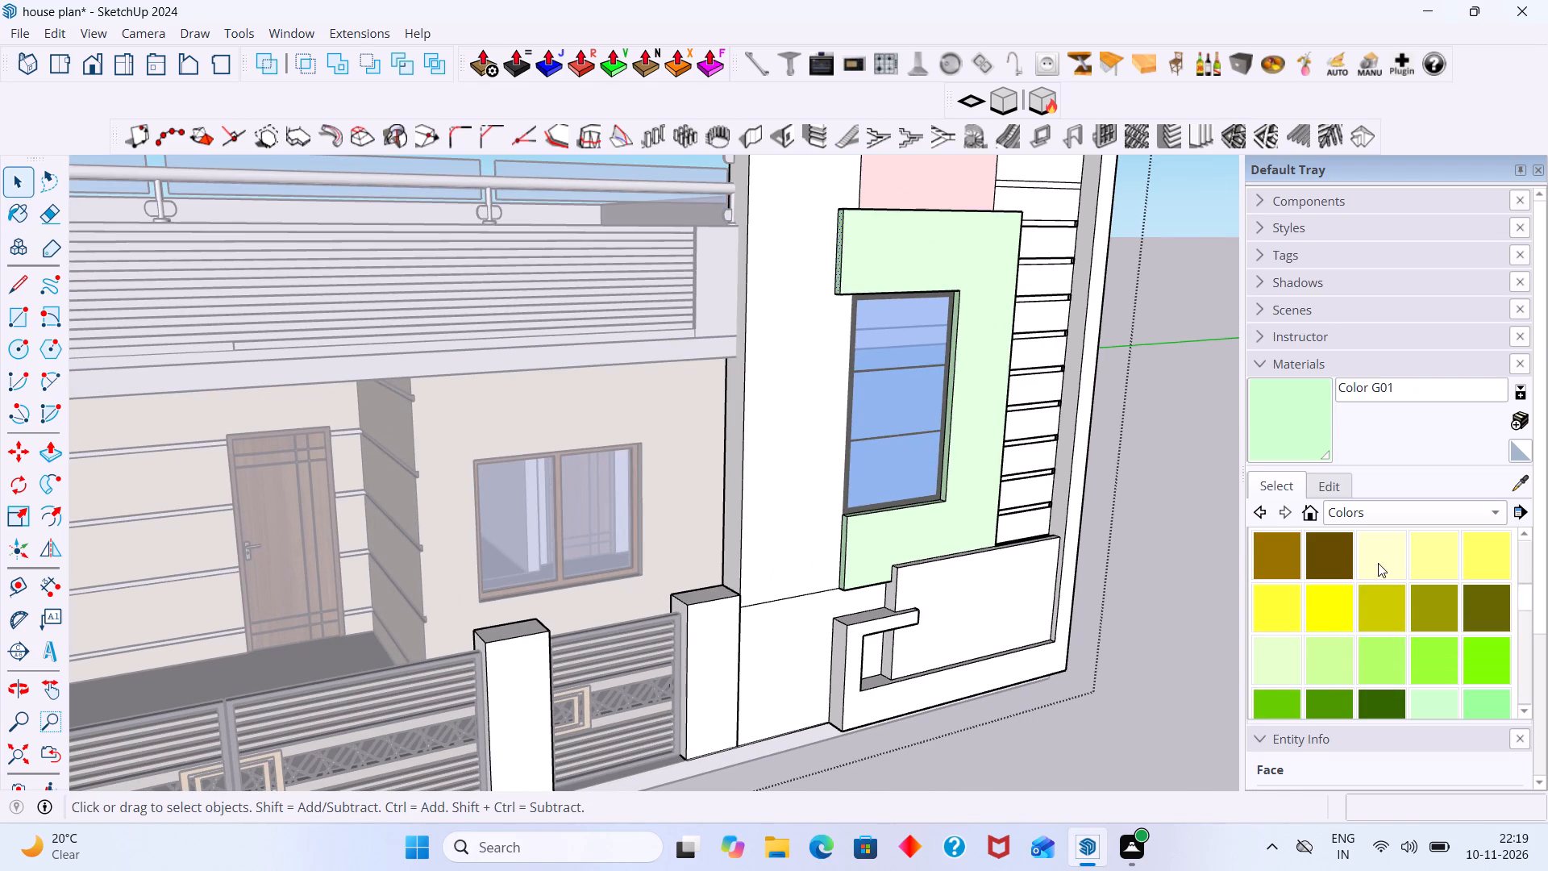
pyautogui.click(1394, 552)
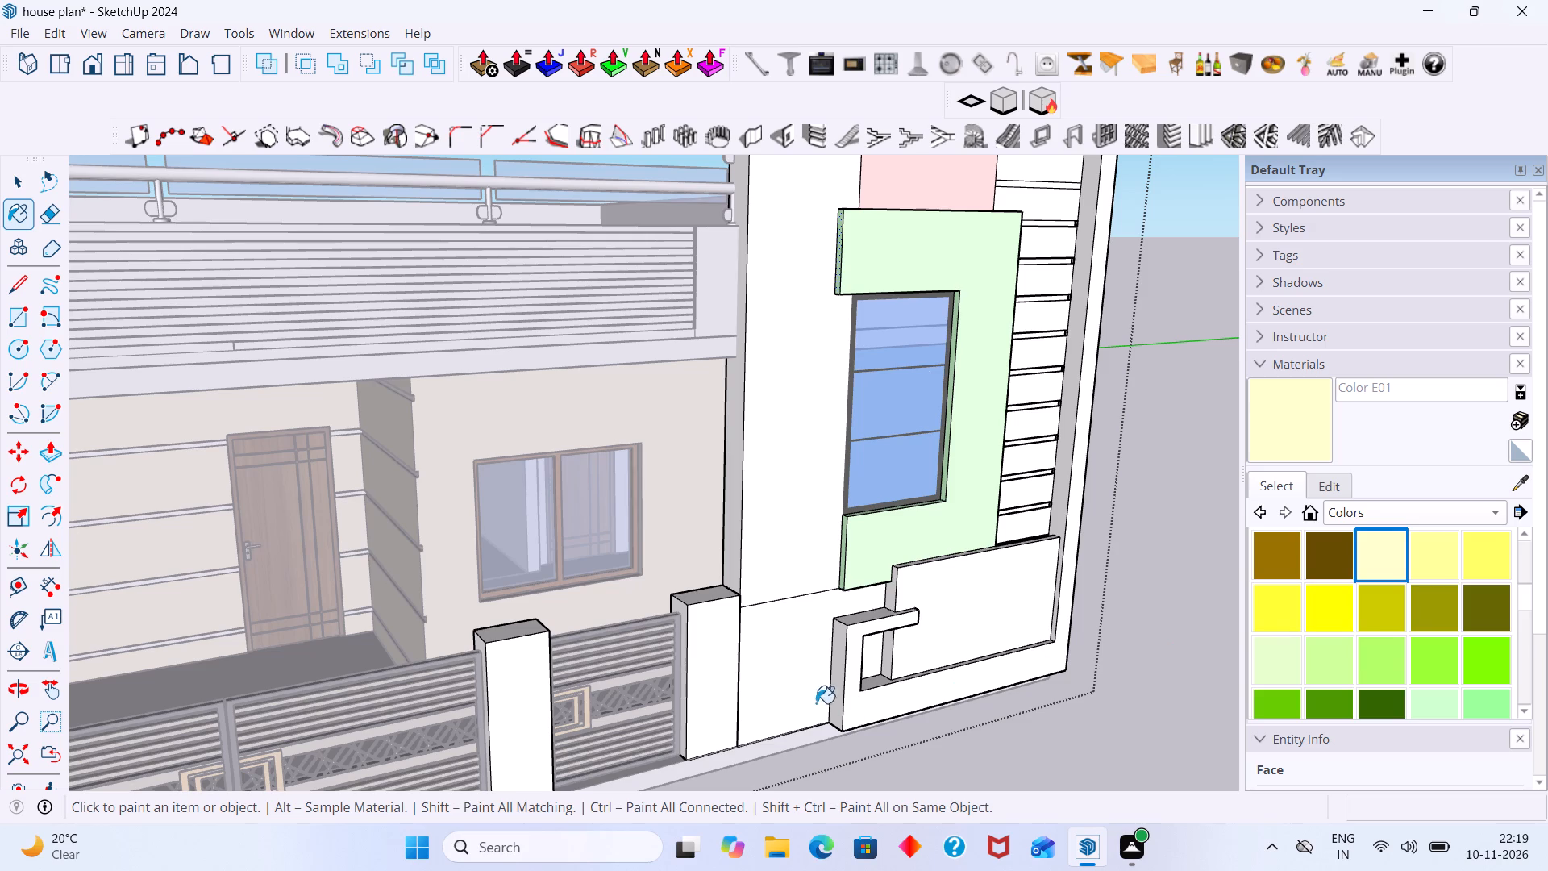
pyautogui.scroll(4, 1409, 602)
pyautogui.scroll(-1, 1376, 586)
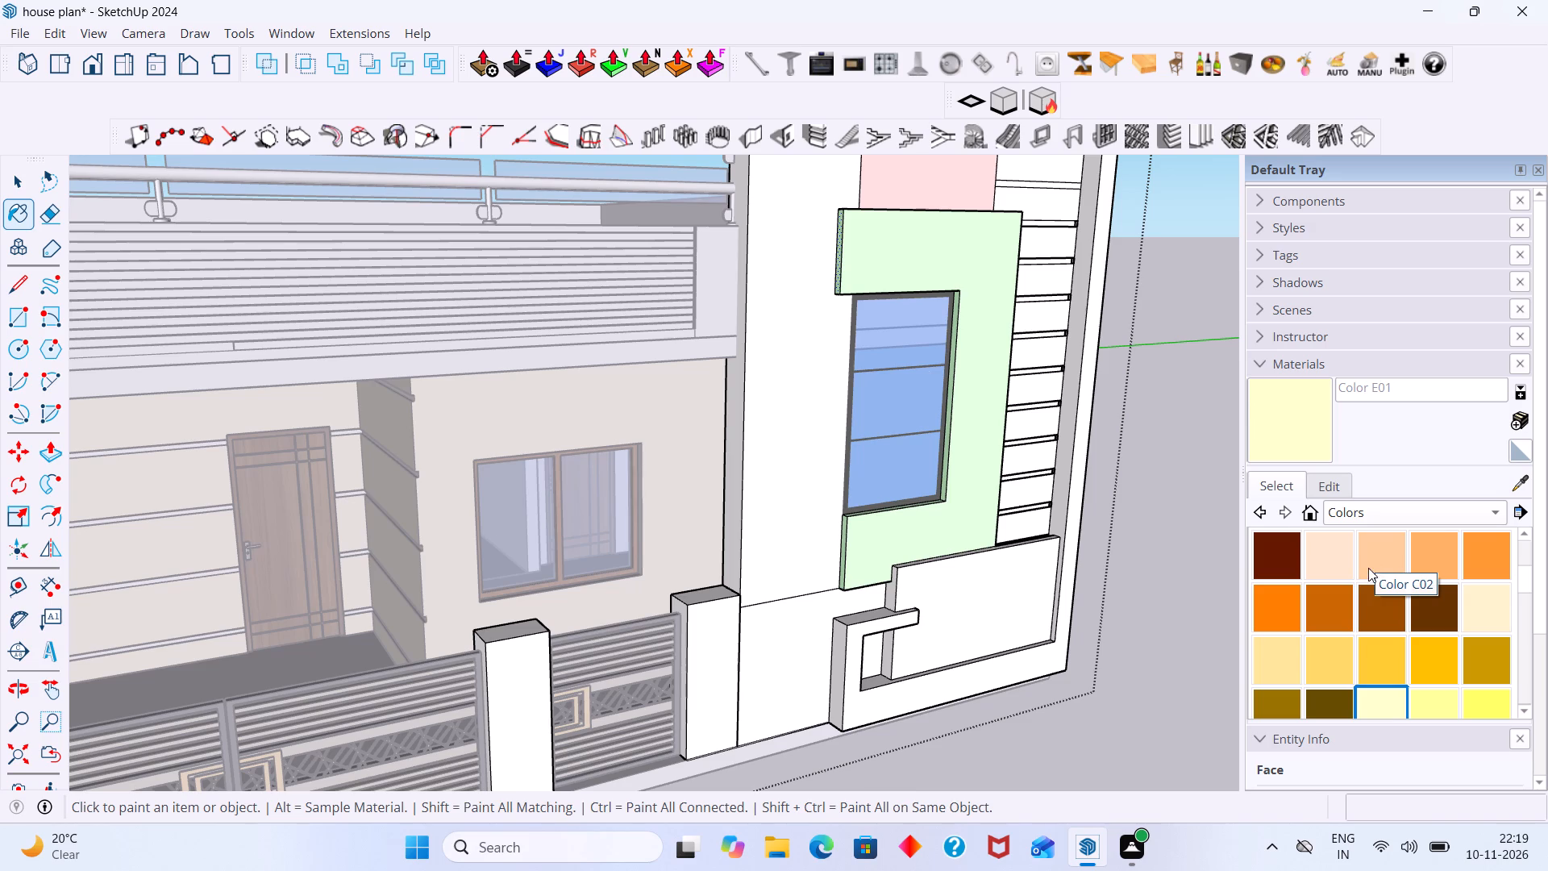
pyautogui.click(1345, 569)
pyautogui.scroll(8, 872, 647)
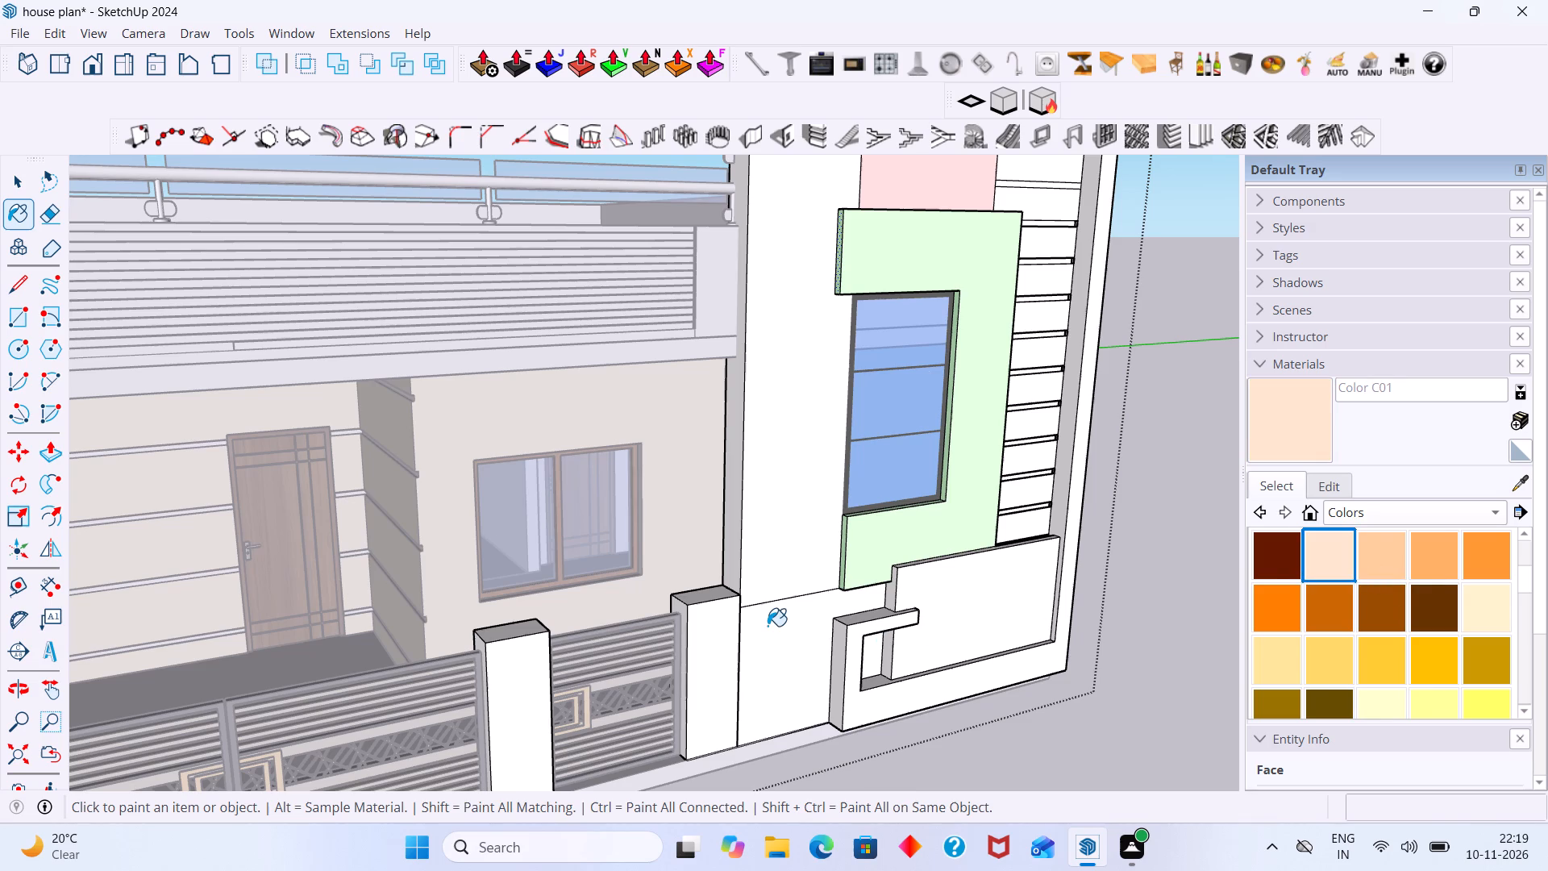
pyautogui.click(768, 626)
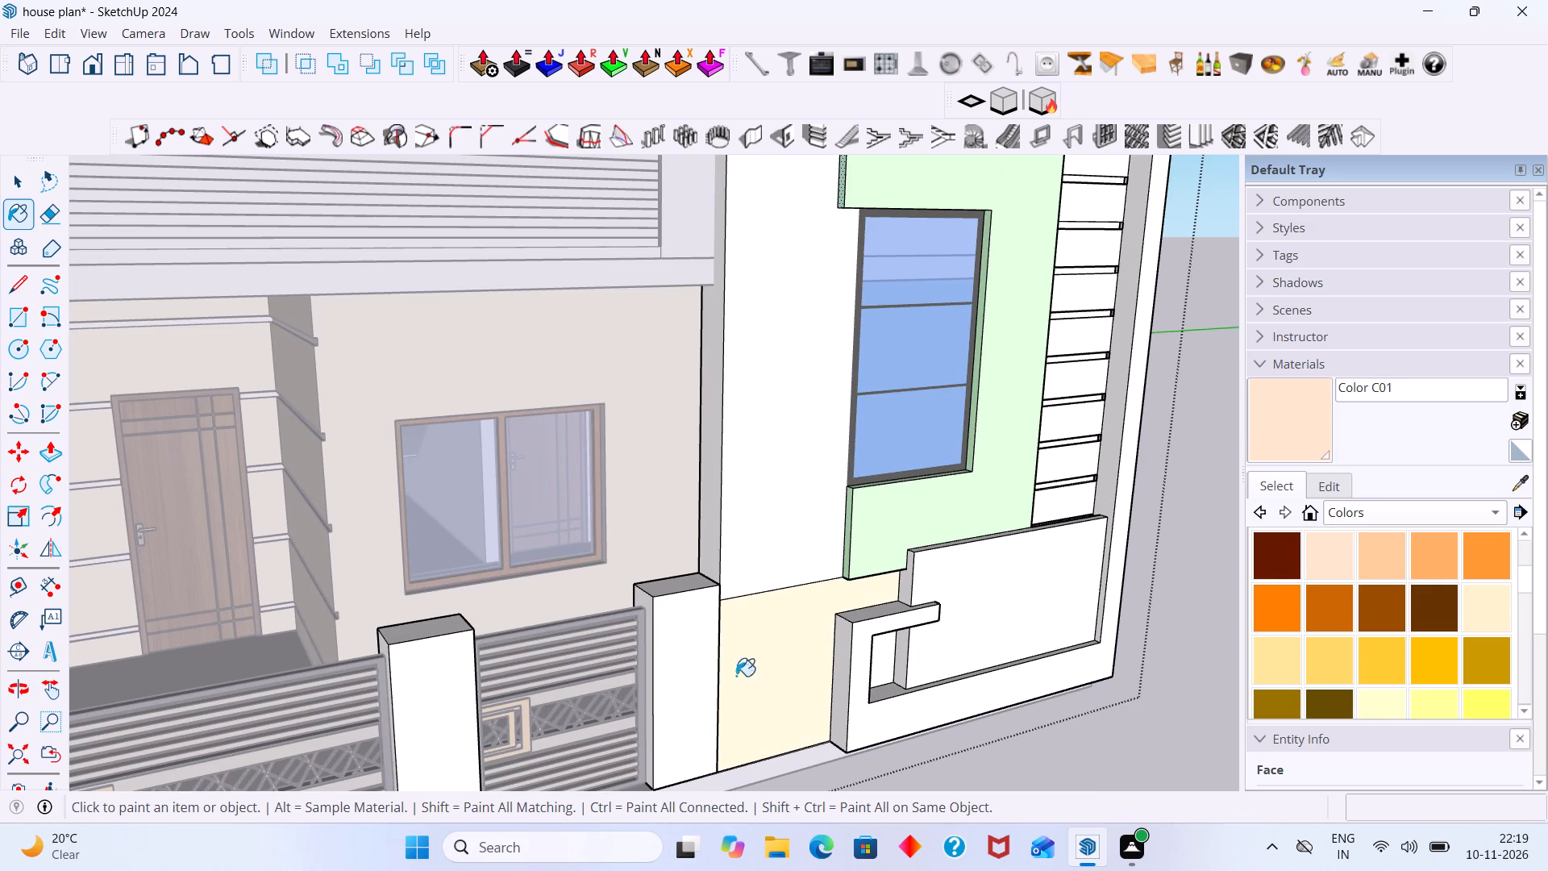
# Paint the three gate pillars with Color C01.
pyautogui.scroll(-8, 708, 667)
pyautogui.moveTo(733, 668); pyautogui.dragTo(700, 641, button='middle')
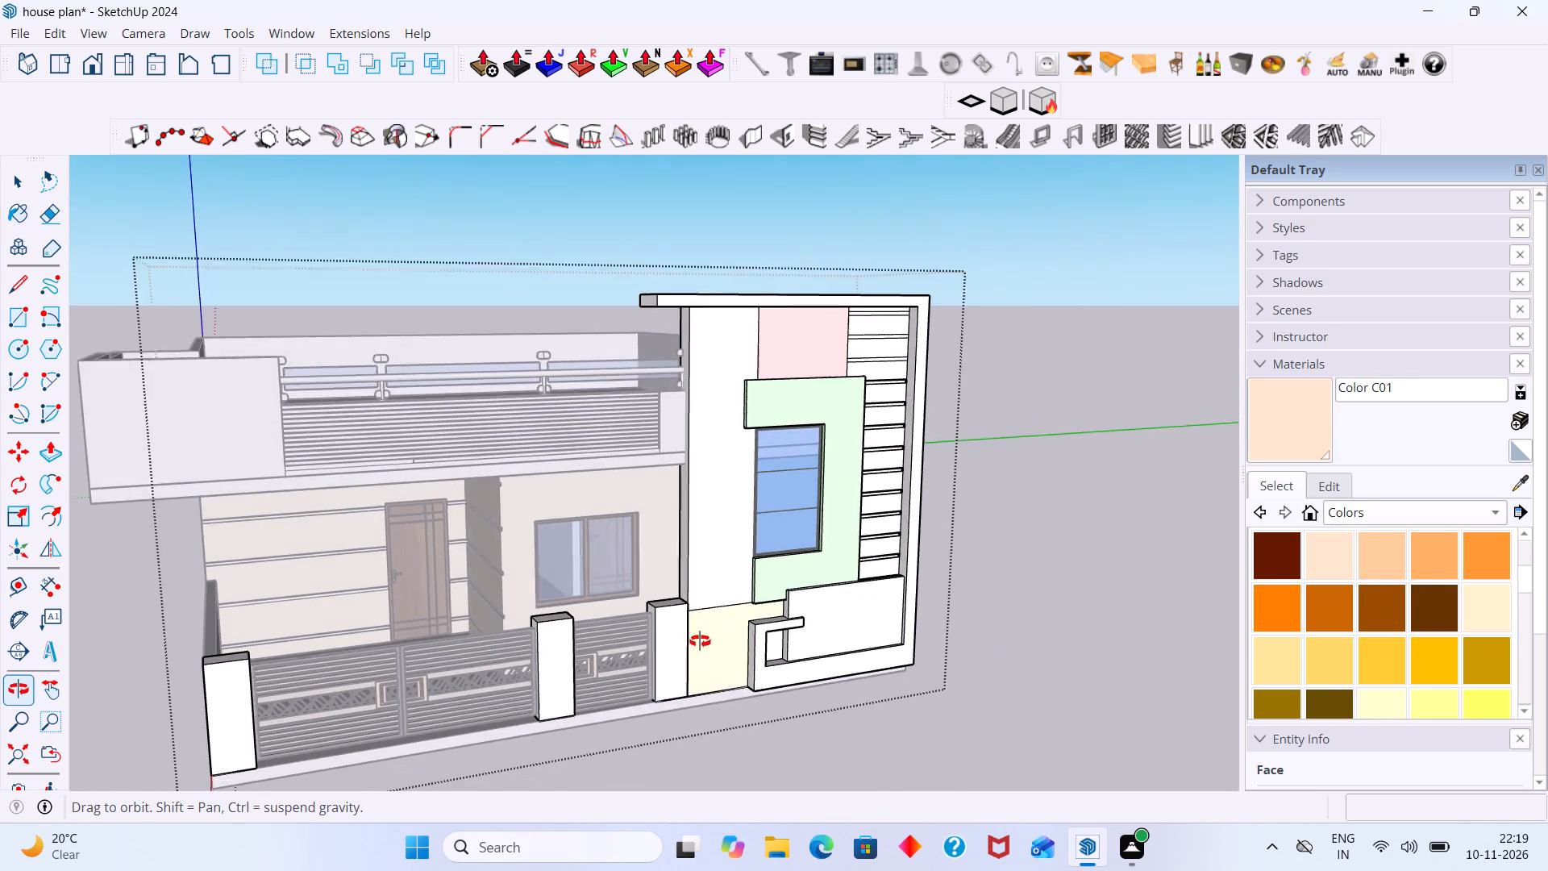
pyautogui.moveTo(700, 641); pyautogui.dragTo(637, 637, button='middle')
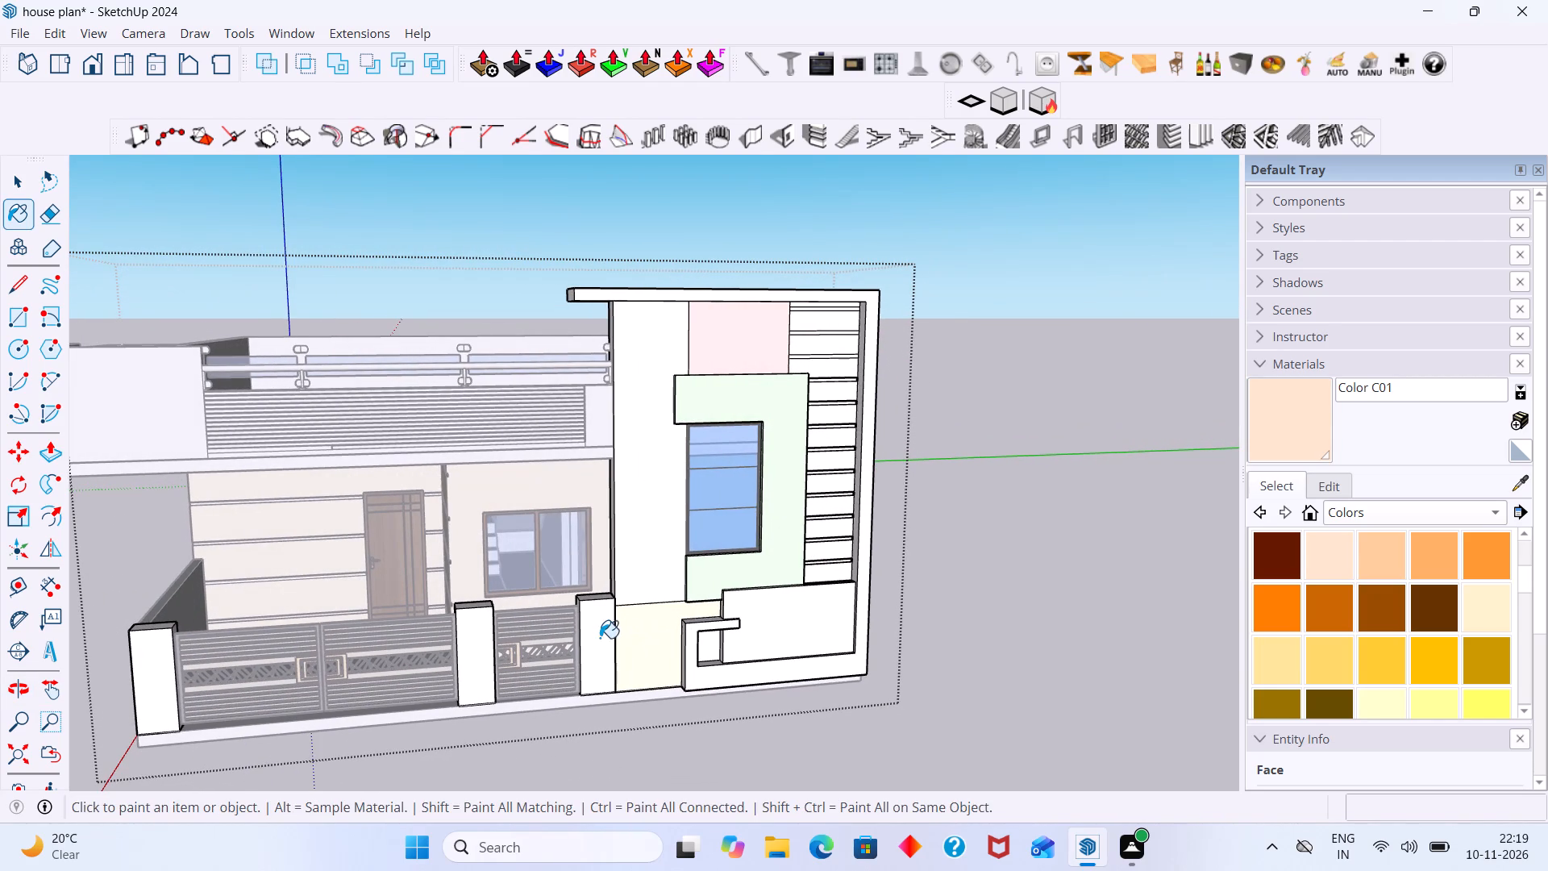
pyautogui.click(164, 677)
# Examine the painted gate pillars' side and top faces from the house's side corner.
pyautogui.scroll(3, 158, 660)
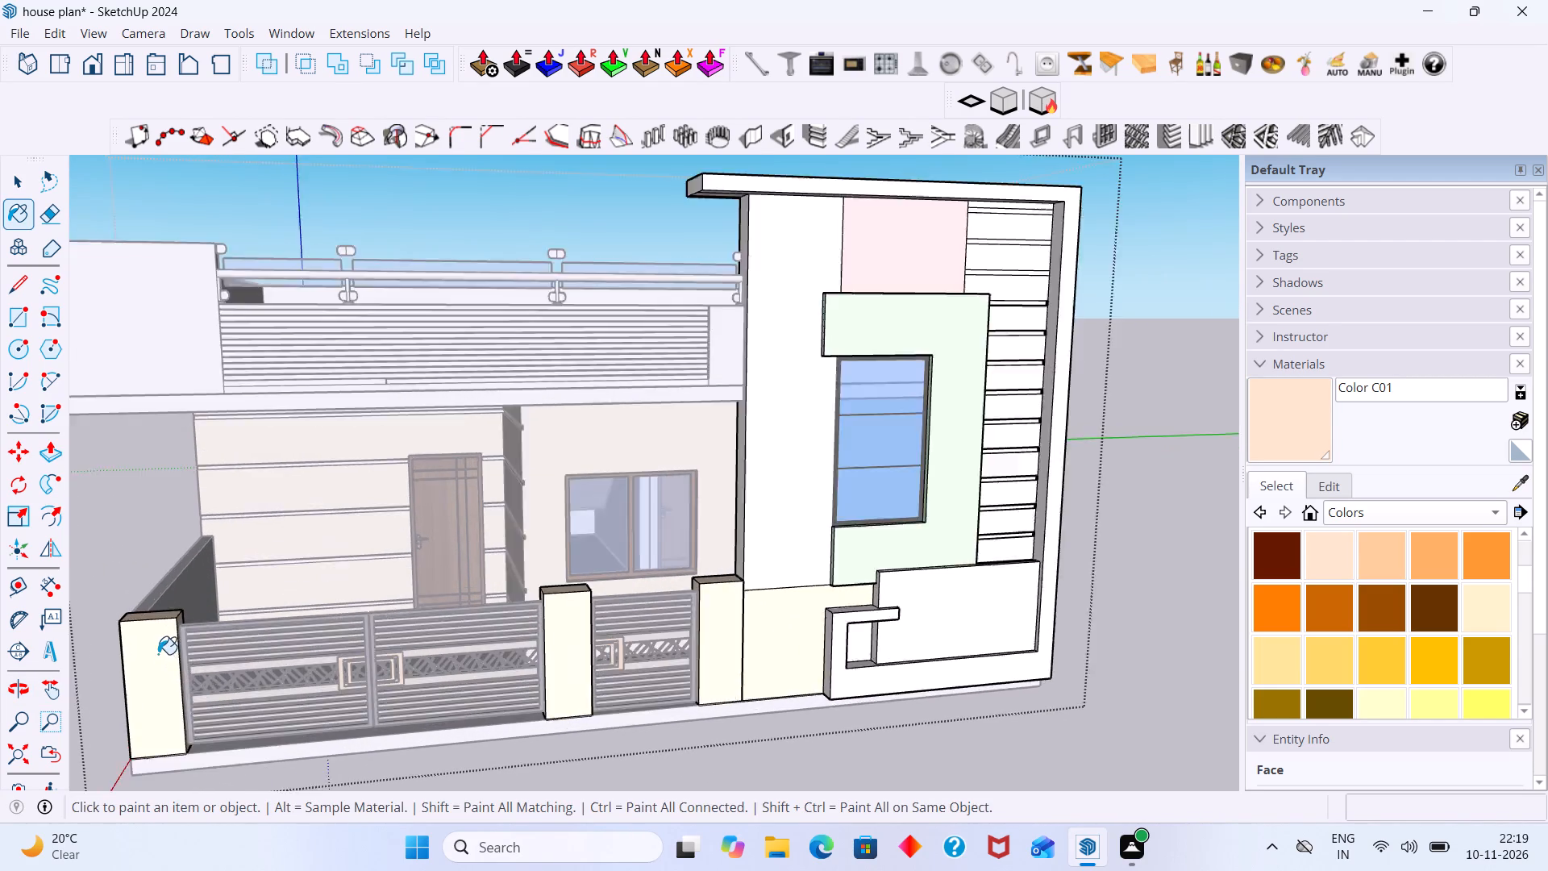
pyautogui.scroll(6, 158, 654)
pyautogui.moveTo(194, 644); pyautogui.dragTo(534, 654, button='middle')
pyautogui.scroll(10, 759, 678)
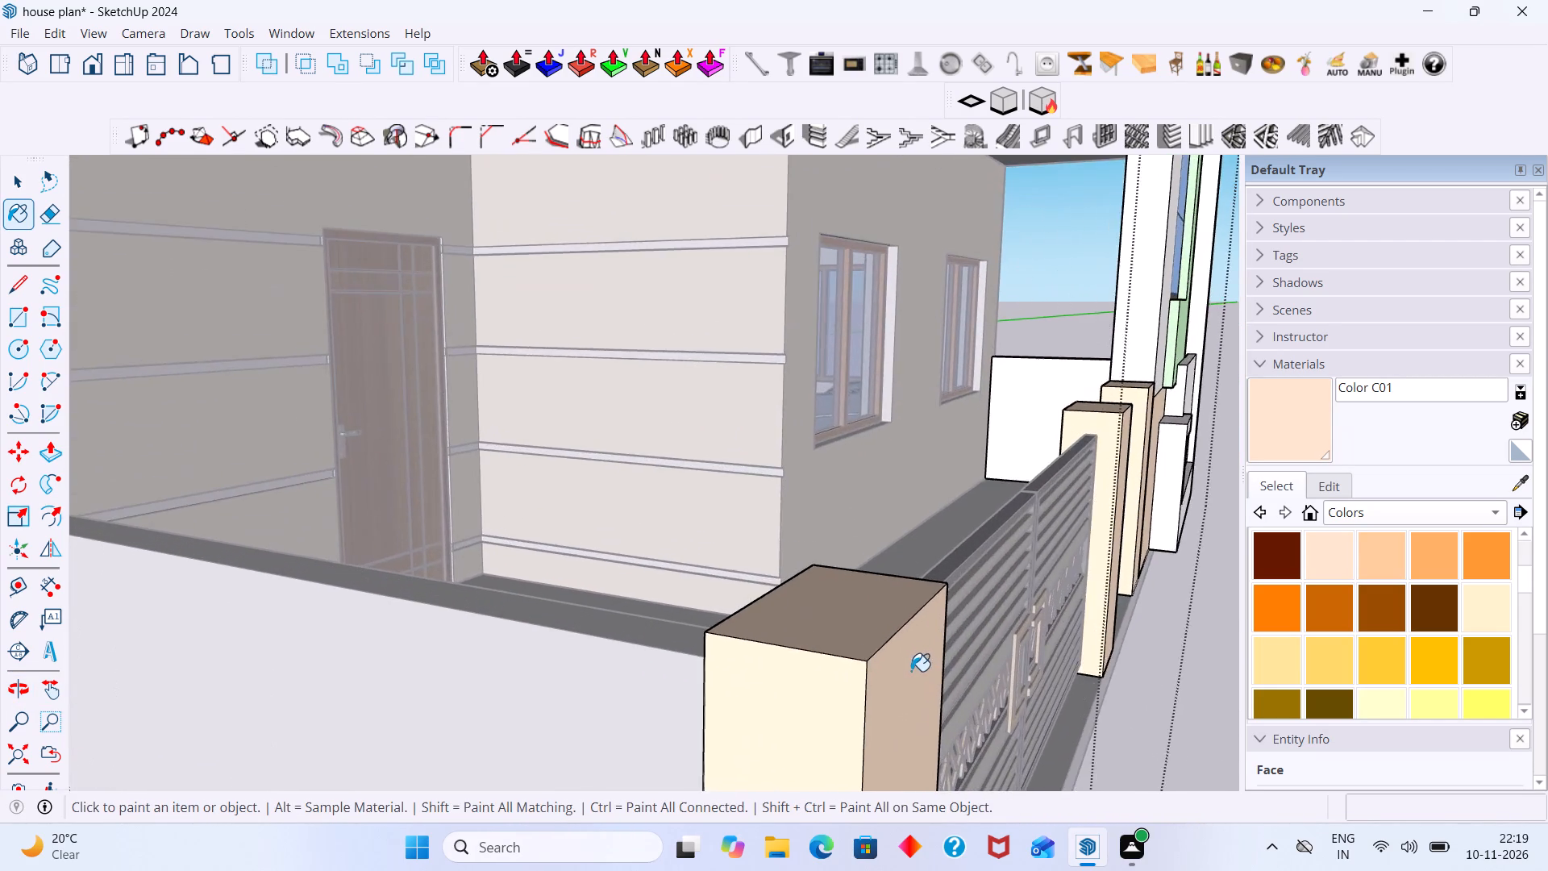
pyautogui.scroll(2, 911, 671)
pyautogui.moveTo(909, 670); pyautogui.dragTo(801, 726, button='middle')
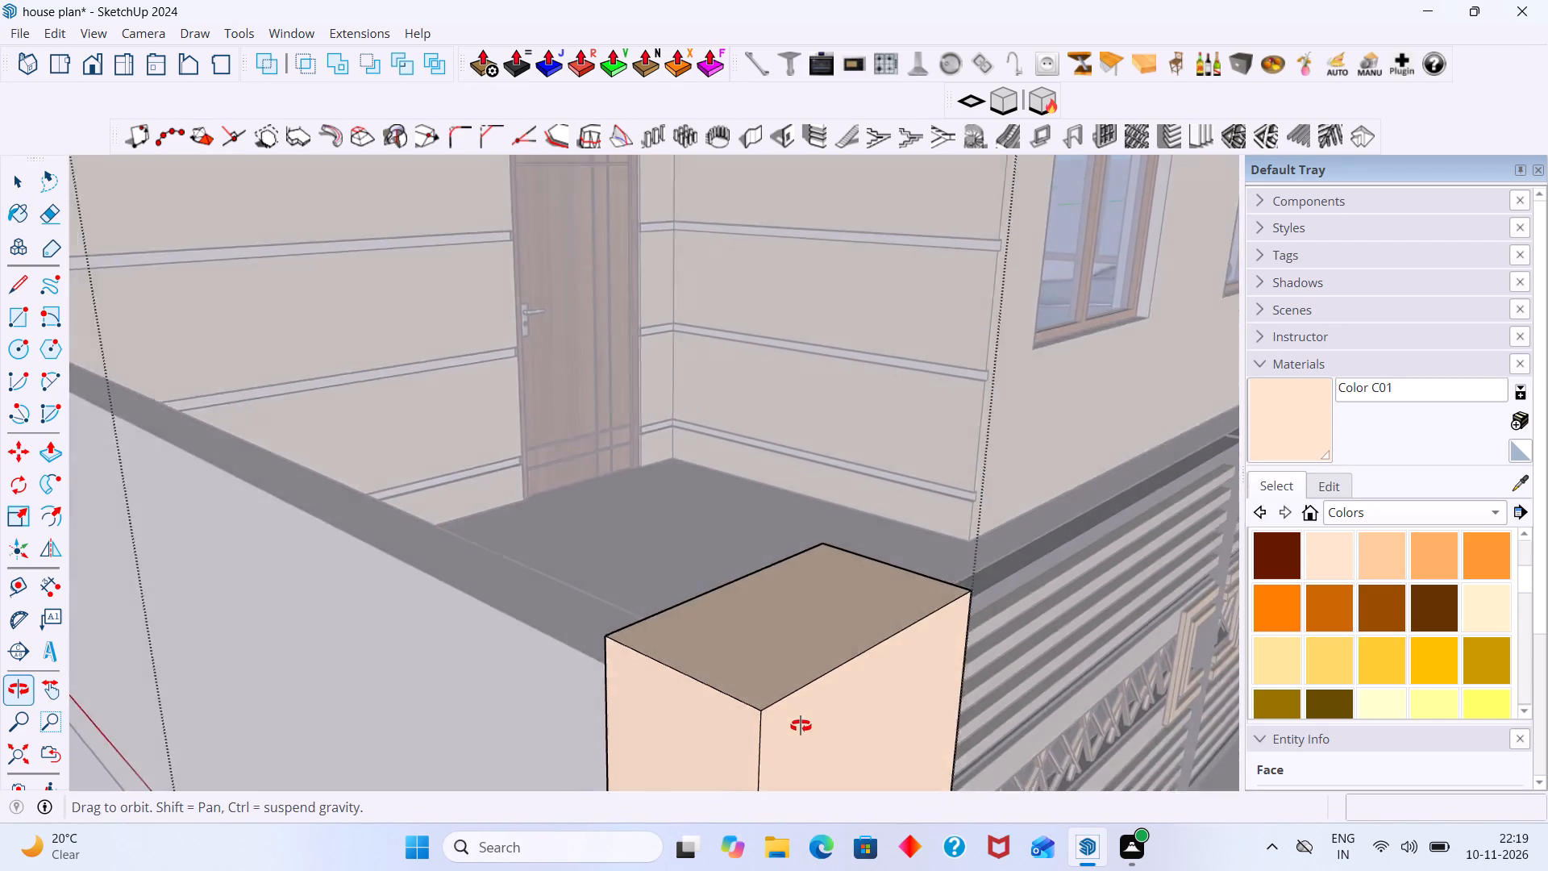
pyautogui.moveTo(801, 726); pyautogui.dragTo(895, 647, button='middle')
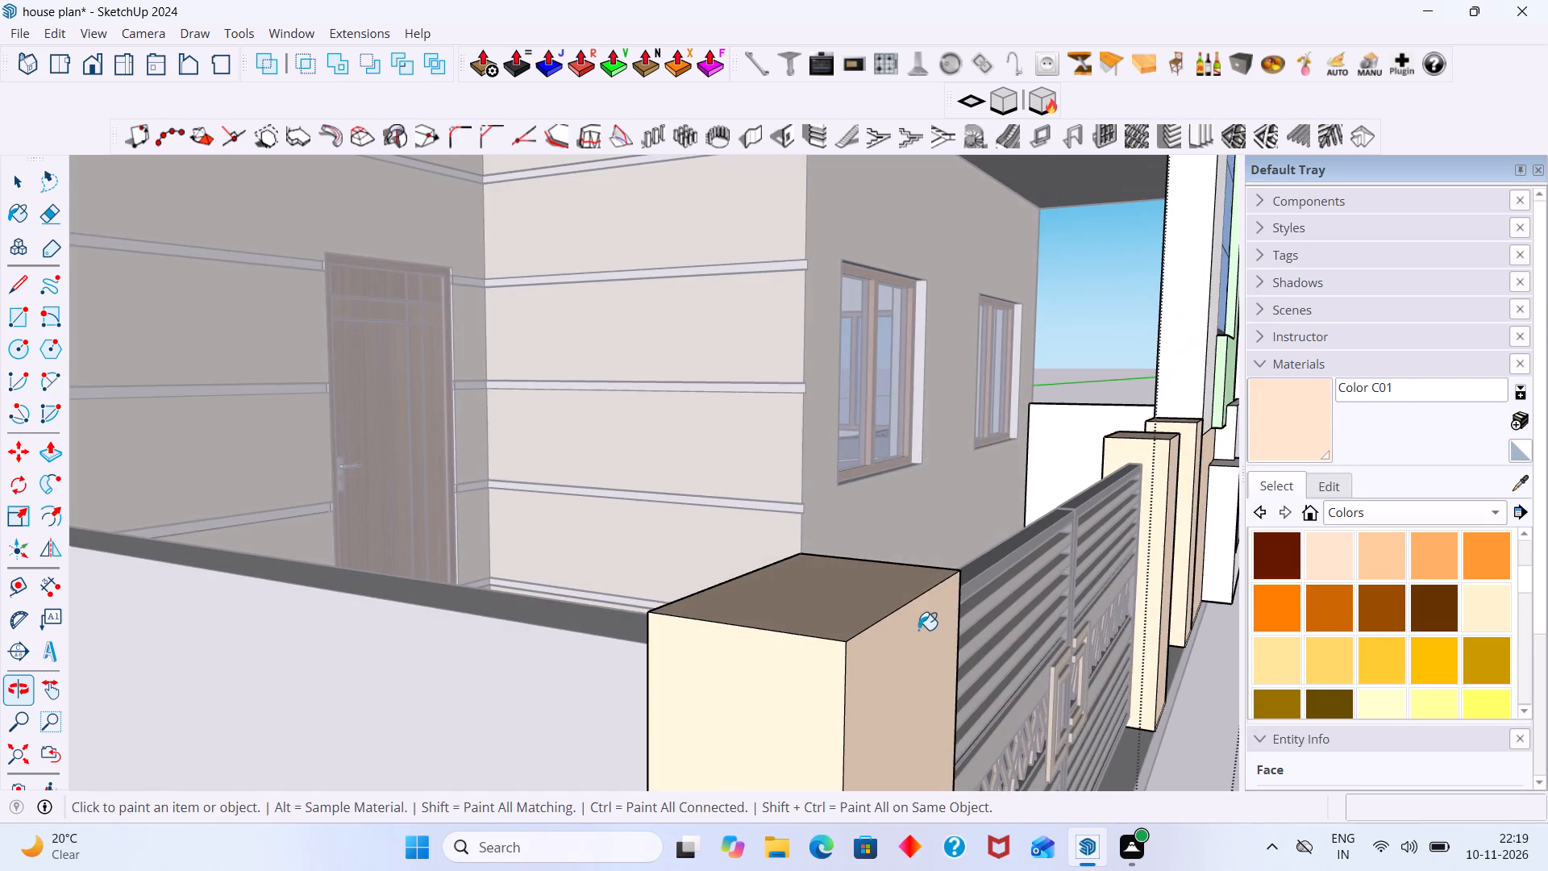
pyautogui.scroll(-4, 920, 611)
pyautogui.keyDown('shift'); pyautogui.moveTo(916, 581); pyautogui.dragTo(646, 445, button='middle'); pyautogui.keyUp('shift')
pyautogui.scroll(-6, 751, 450)
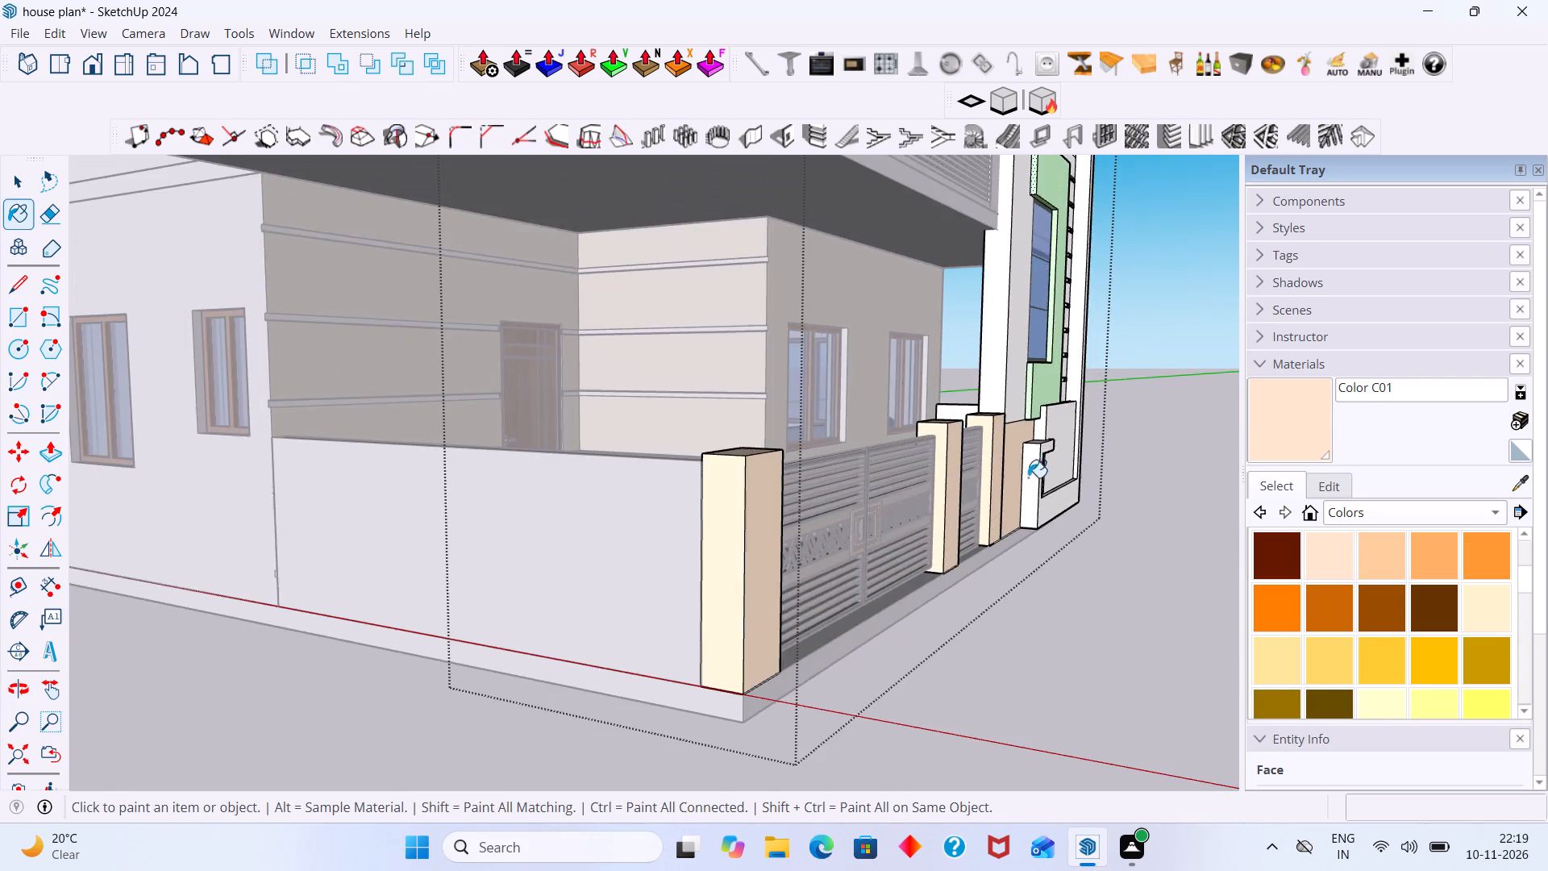
# Paint the small wall patch inside the raised frame's opening with Color C01.
pyautogui.moveTo(1036, 464); pyautogui.dragTo(531, 445, button='middle')
pyautogui.moveTo(470, 473); pyautogui.dragTo(352, 617, button='middle')
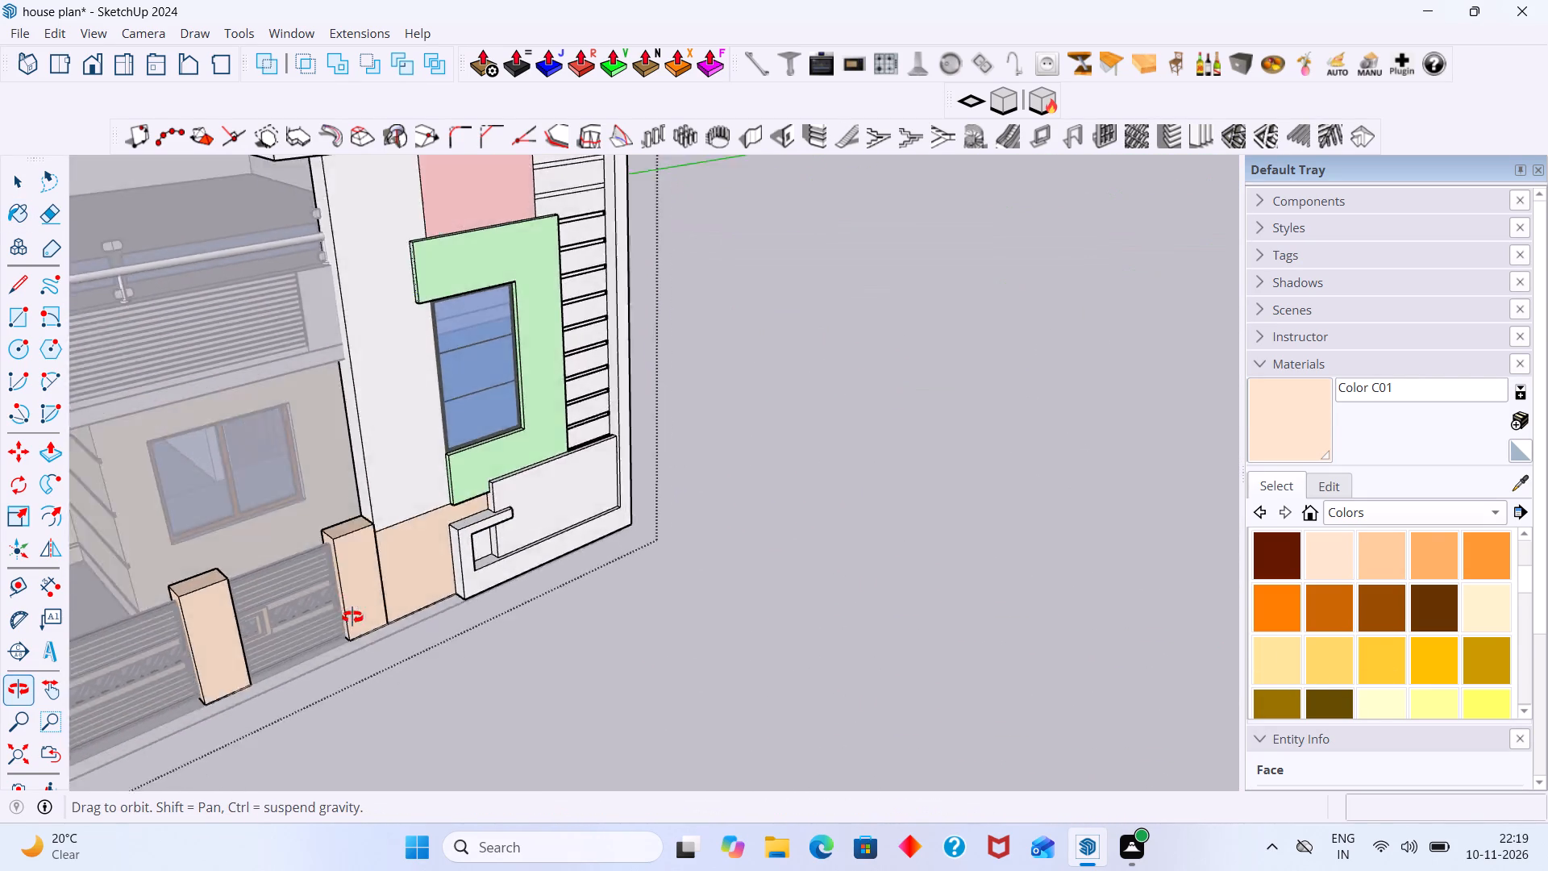
pyautogui.moveTo(352, 617); pyautogui.dragTo(281, 608, button='middle')
pyautogui.scroll(4, 421, 580)
pyautogui.scroll(2, 474, 498)
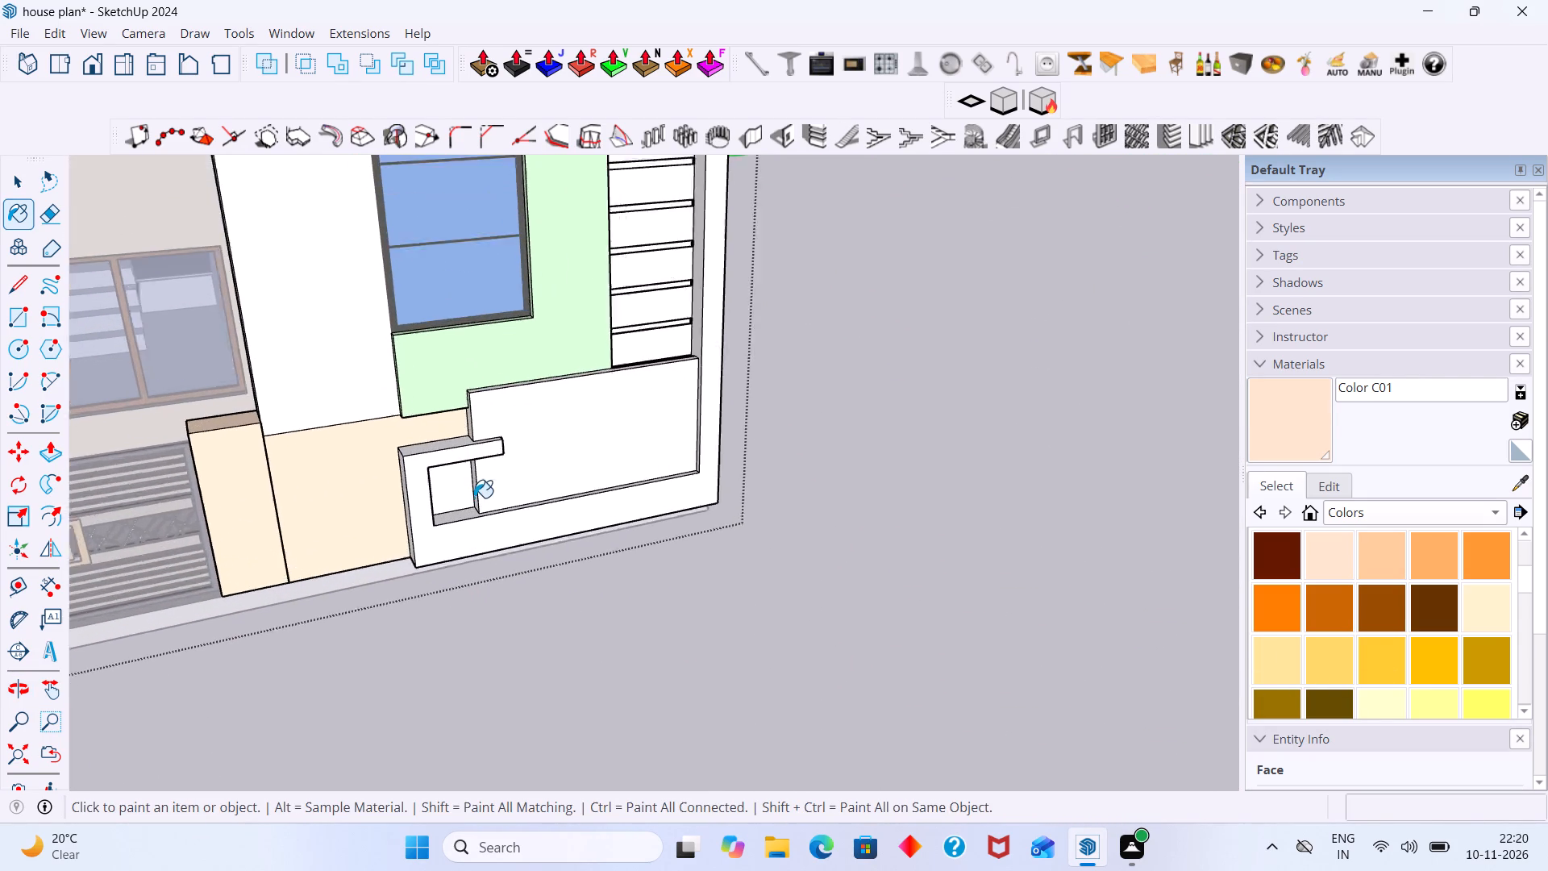
pyautogui.scroll(3, 474, 498)
pyautogui.click(431, 481)
# Examine the base strip under the raised frame, the overall front and the side boundary wall.
pyautogui.scroll(-5, 431, 478)
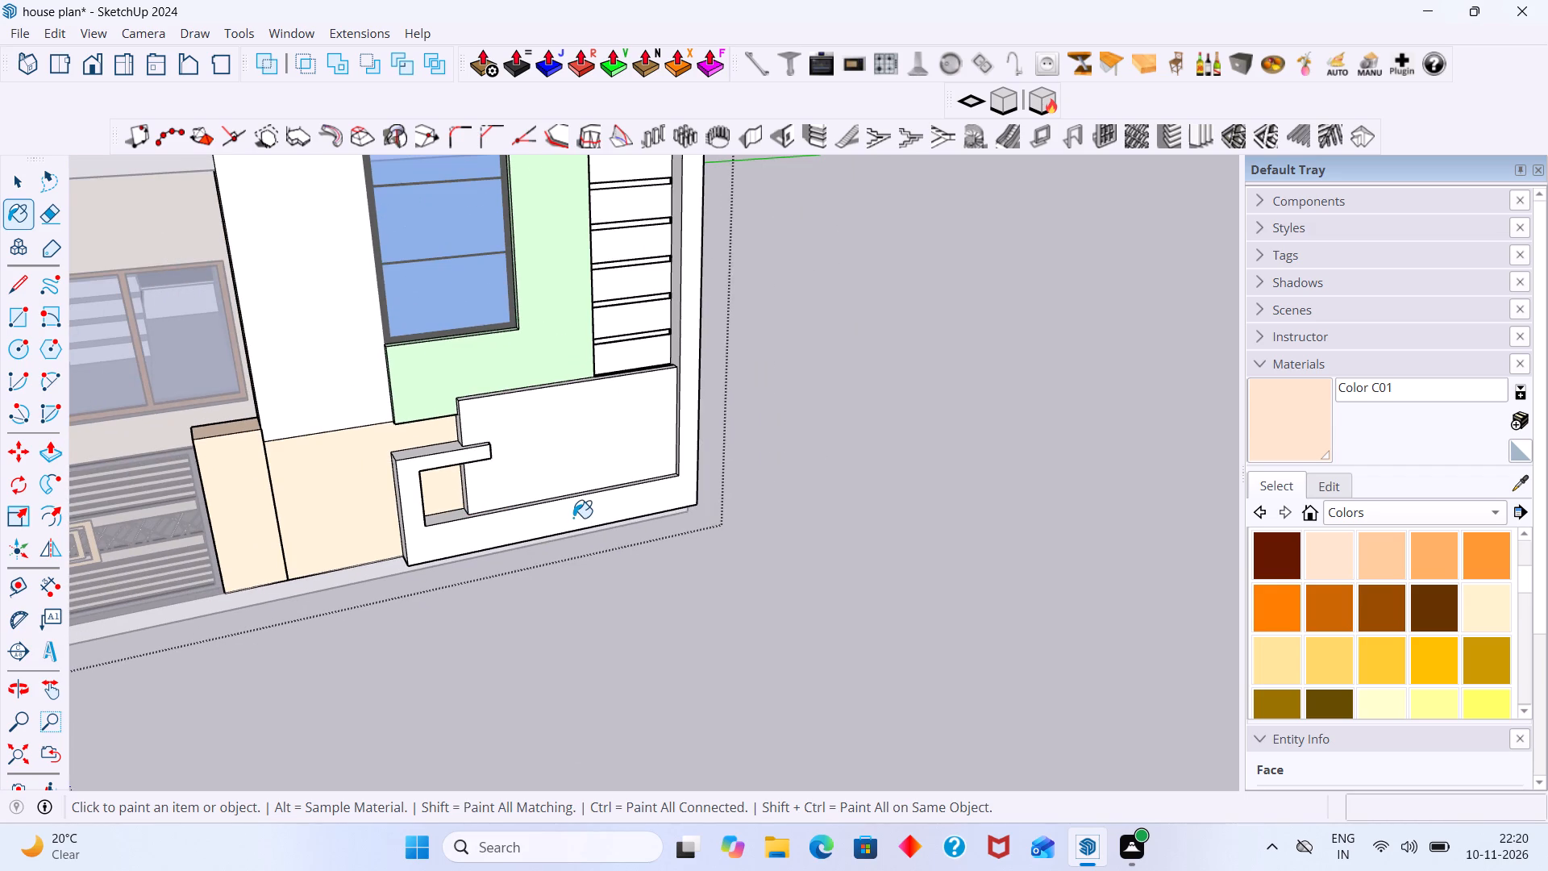
pyautogui.scroll(2, 603, 573)
pyautogui.moveTo(597, 562); pyautogui.dragTo(567, 456, button='middle')
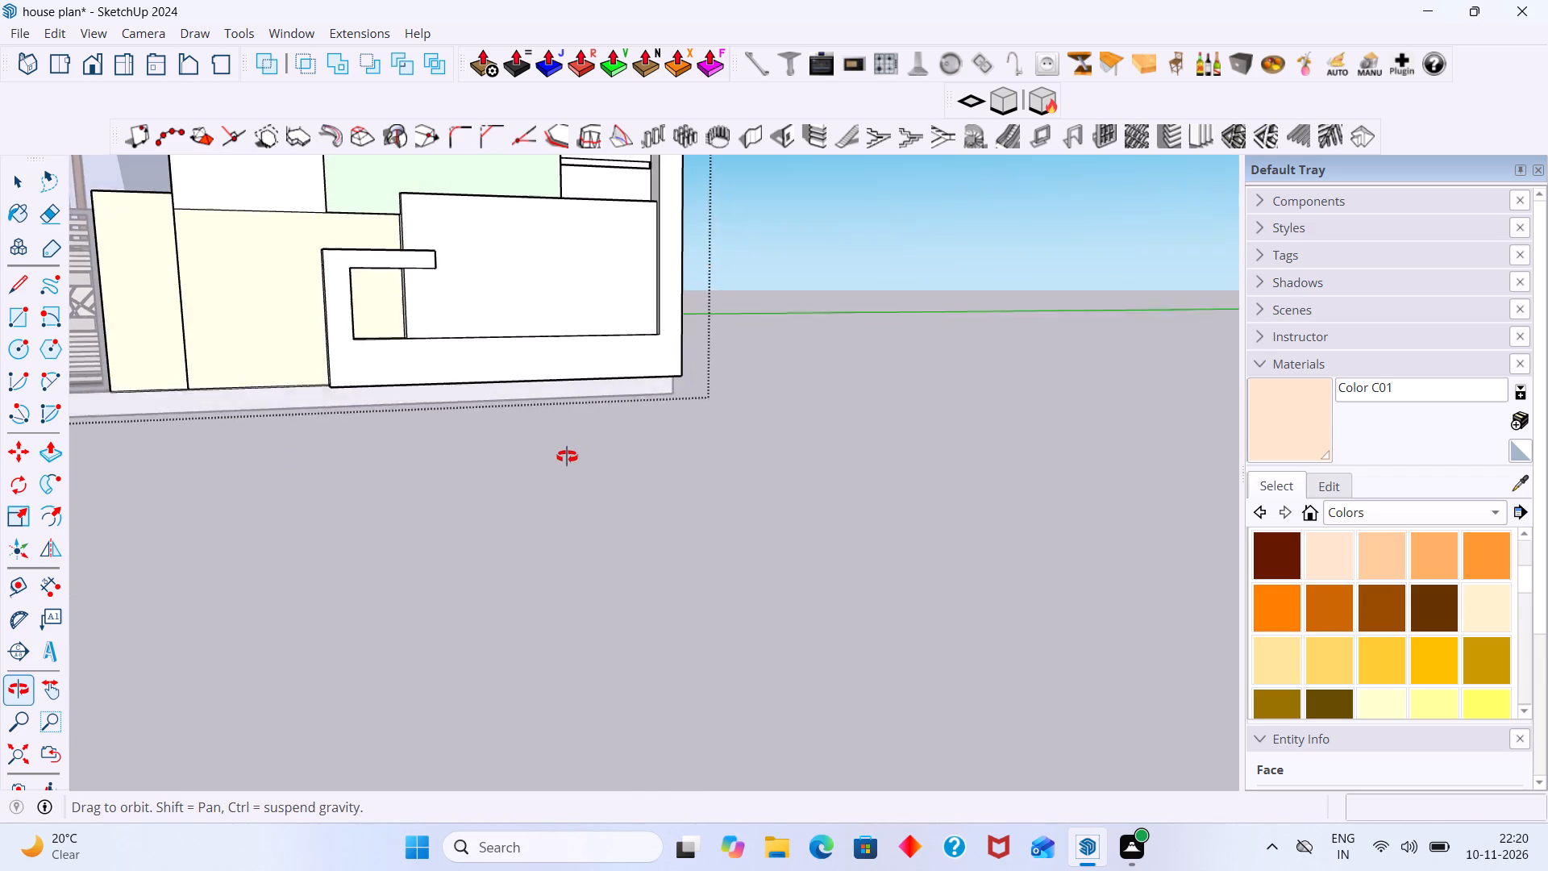
pyautogui.moveTo(567, 456); pyautogui.dragTo(565, 454, button='middle')
pyautogui.scroll(4, 331, 367)
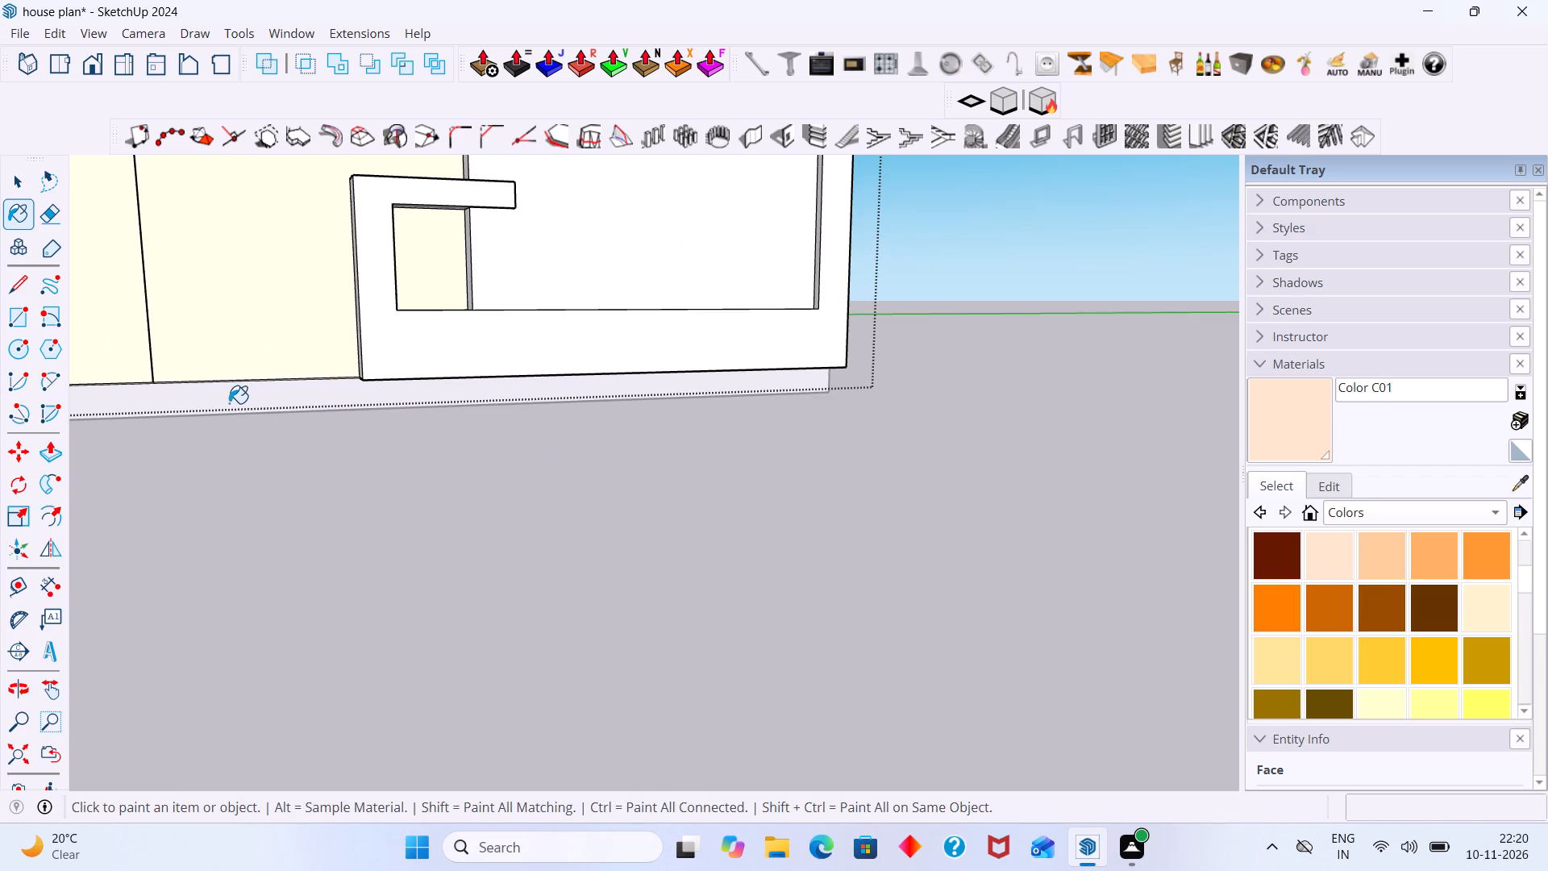
pyautogui.scroll(-19, 247, 394)
pyautogui.moveTo(292, 436); pyautogui.dragTo(299, 529, button='middle')
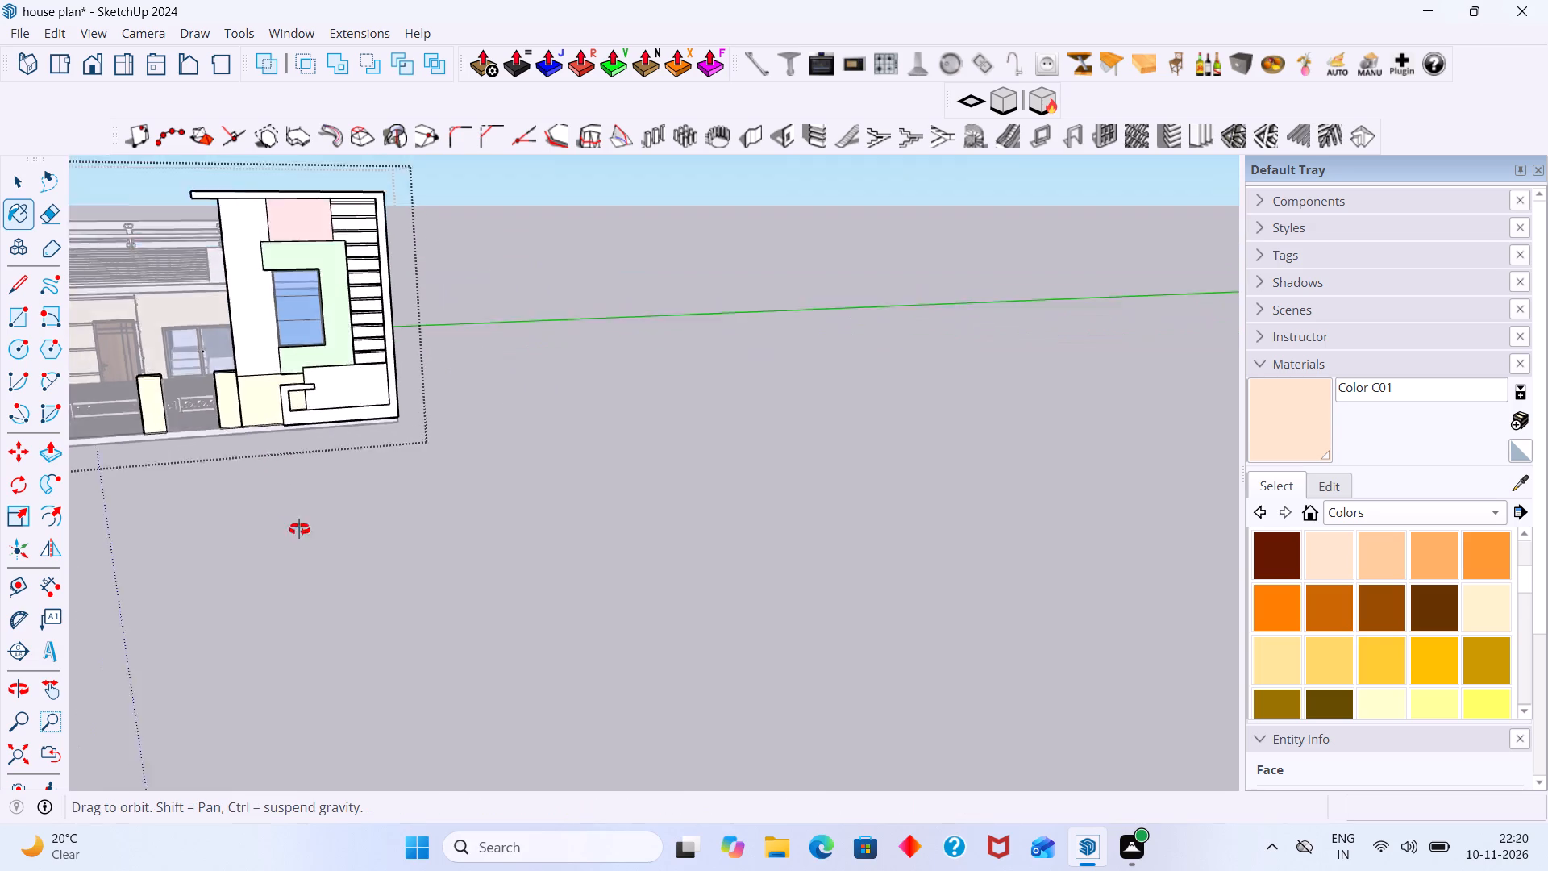
pyautogui.moveTo(299, 529); pyautogui.dragTo(305, 594, button='middle')
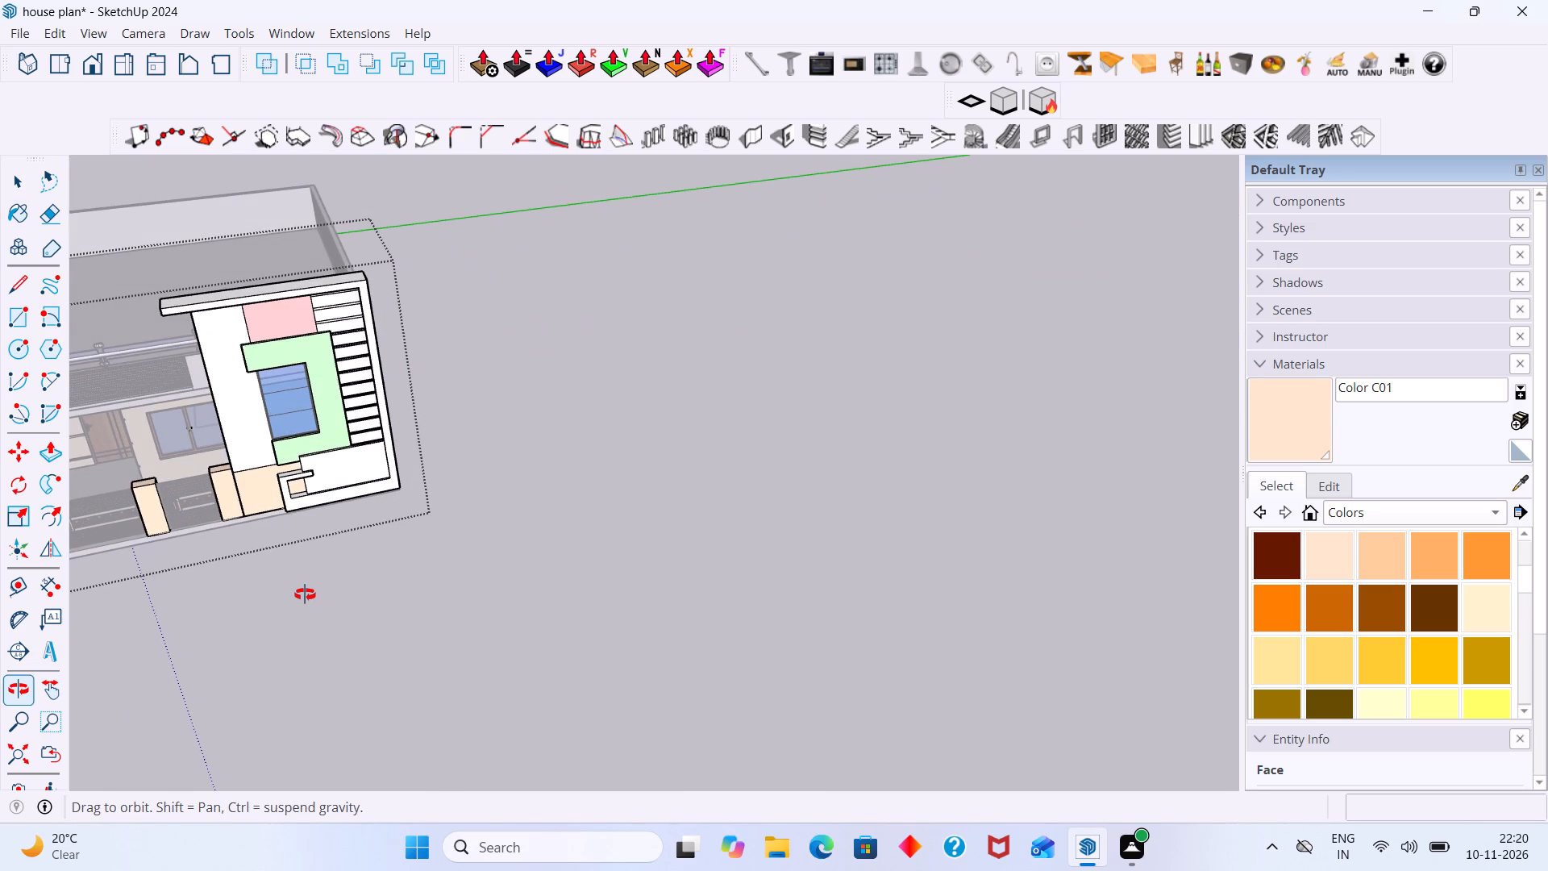
pyautogui.moveTo(305, 594); pyautogui.dragTo(573, 483, button='middle')
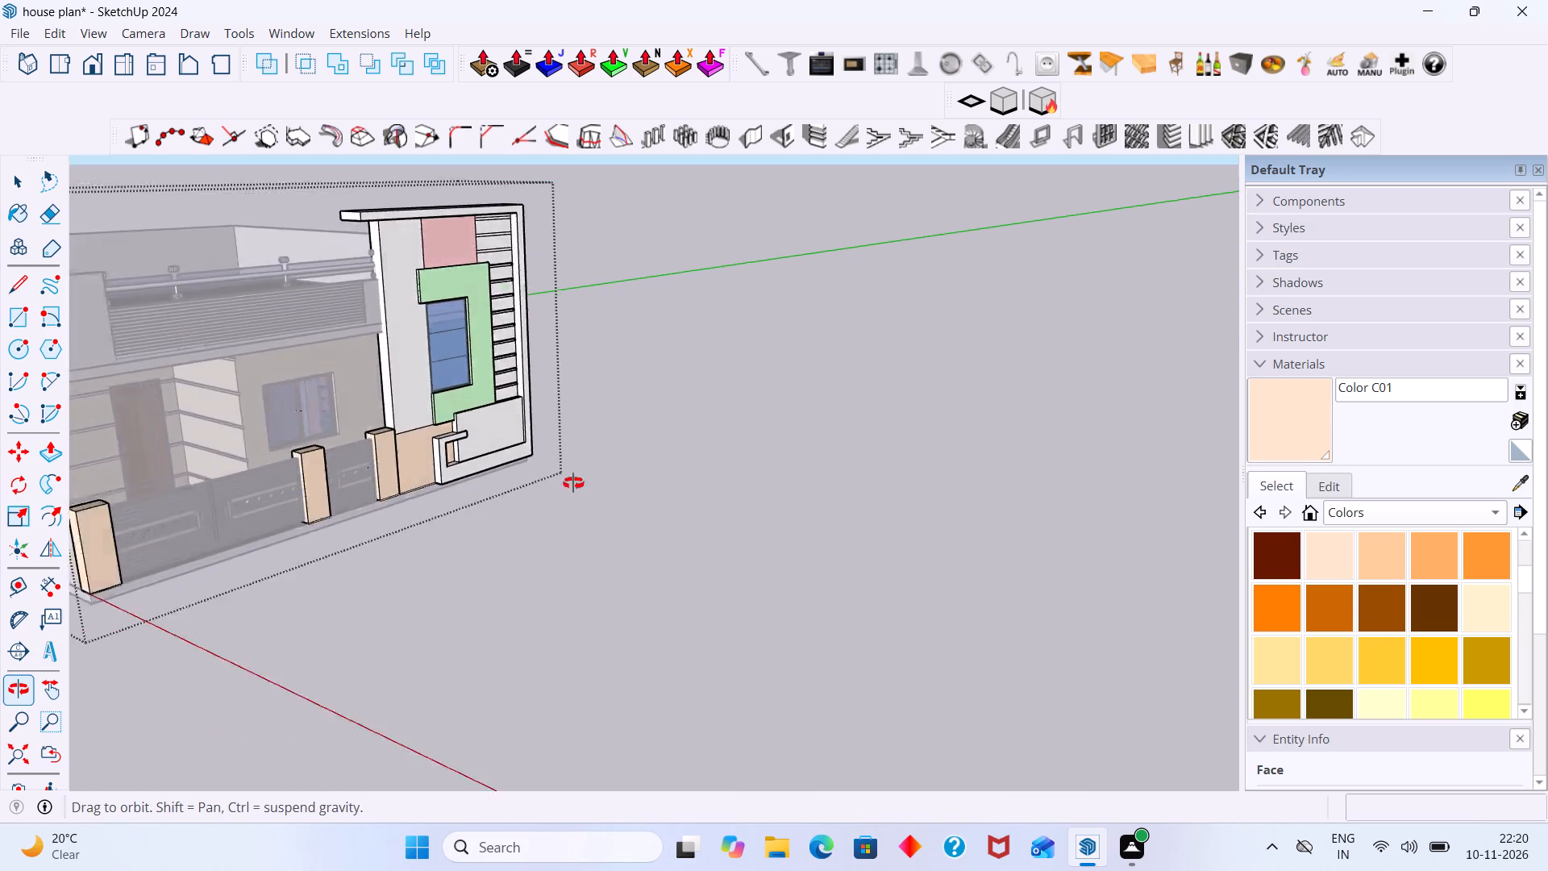
pyautogui.moveTo(573, 483); pyautogui.dragTo(740, 456, button='middle')
pyautogui.scroll(5, 583, 501)
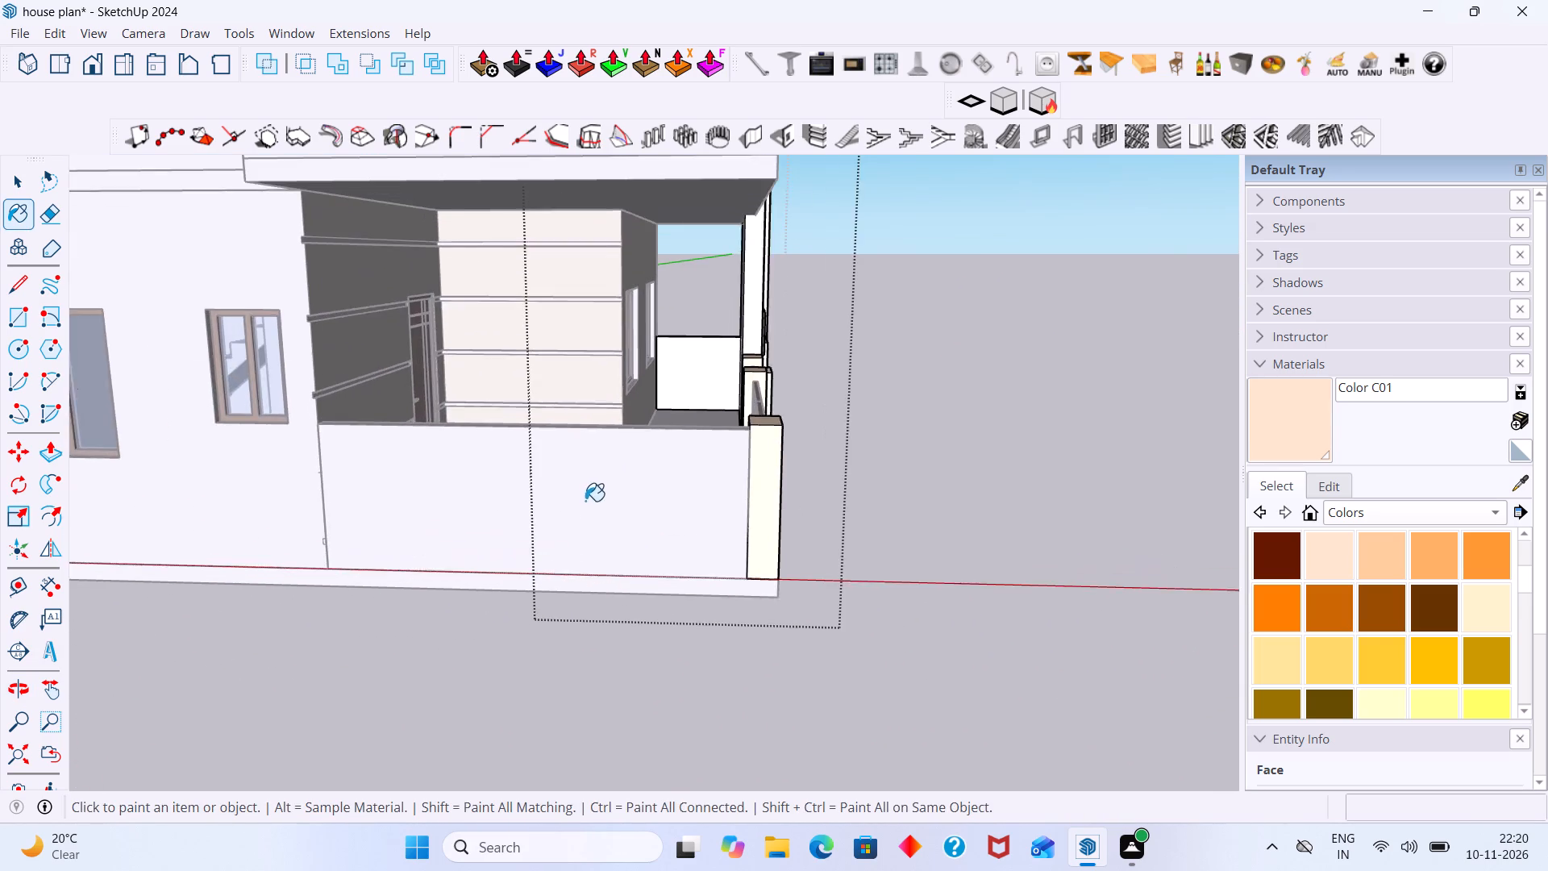
pyautogui.scroll(-2, 630, 489)
# Close the front elevation group that is open for editing.
pyautogui.press('space')
pyautogui.click(905, 421)
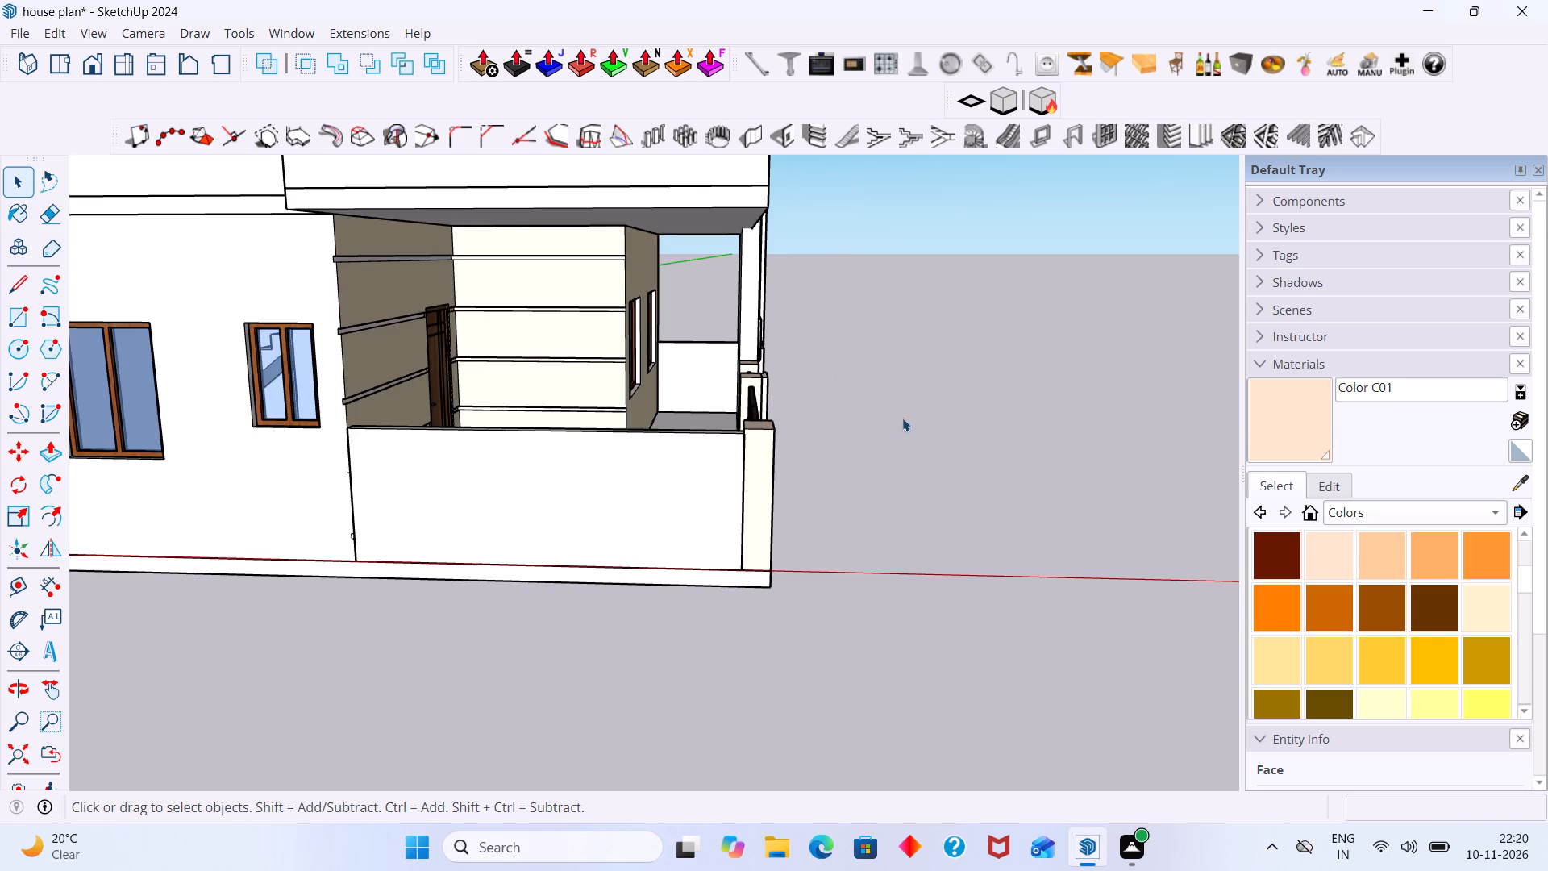
# Open the gate pillars' group for editing at the pillar between the small gate and the low wall.
pyautogui.moveTo(906, 398); pyautogui.dragTo(337, 435, button='middle')
pyautogui.scroll(5, 716, 423)
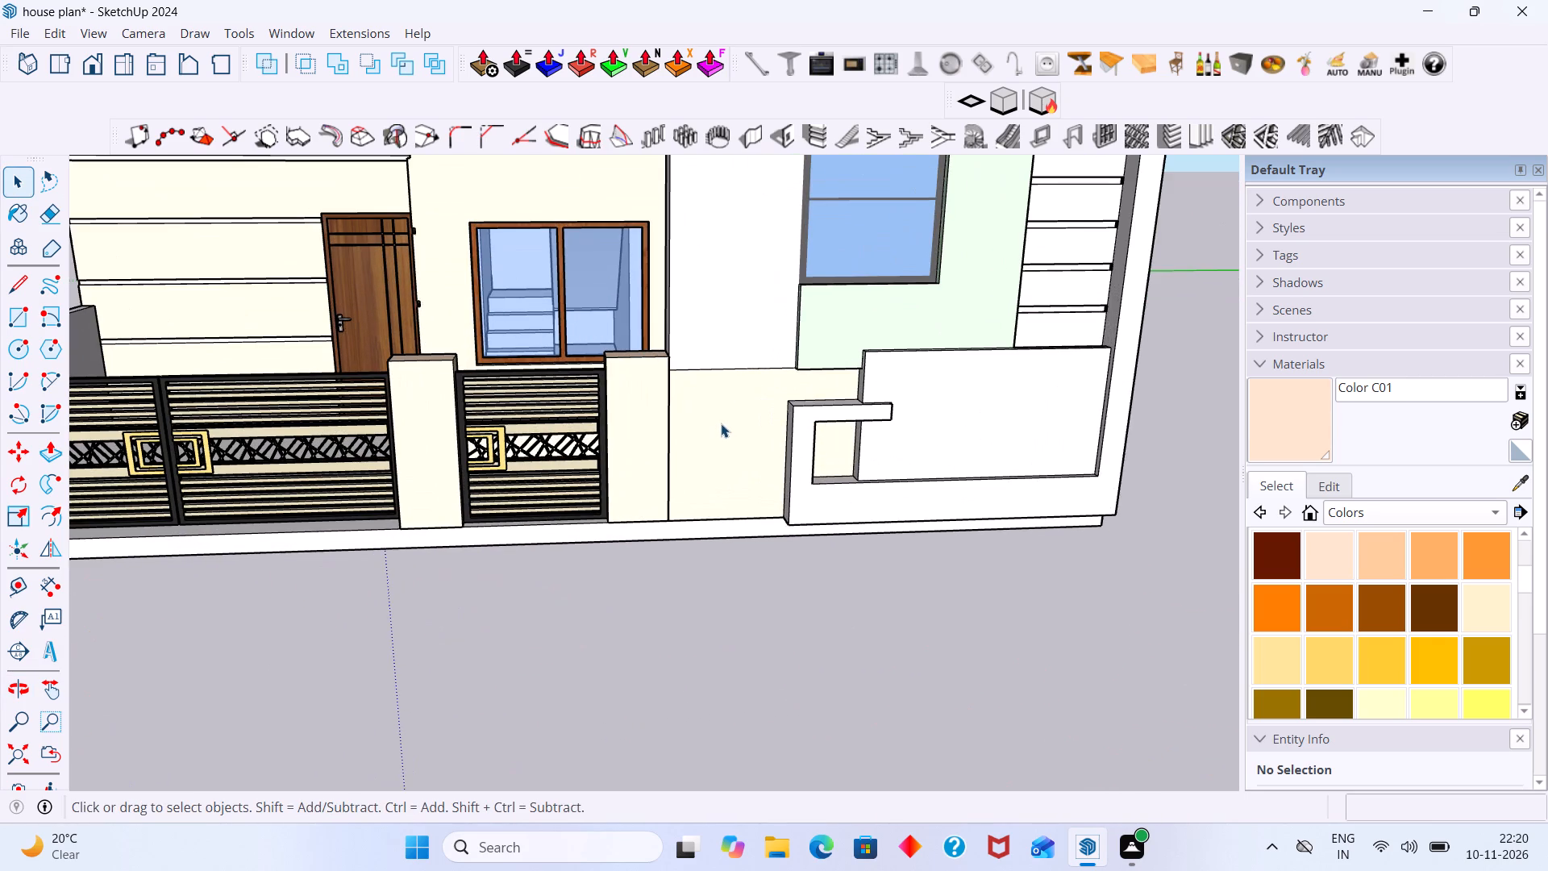
pyautogui.scroll(-1, 715, 429)
pyautogui.moveTo(684, 444); pyautogui.dragTo(729, 444, button='middle')
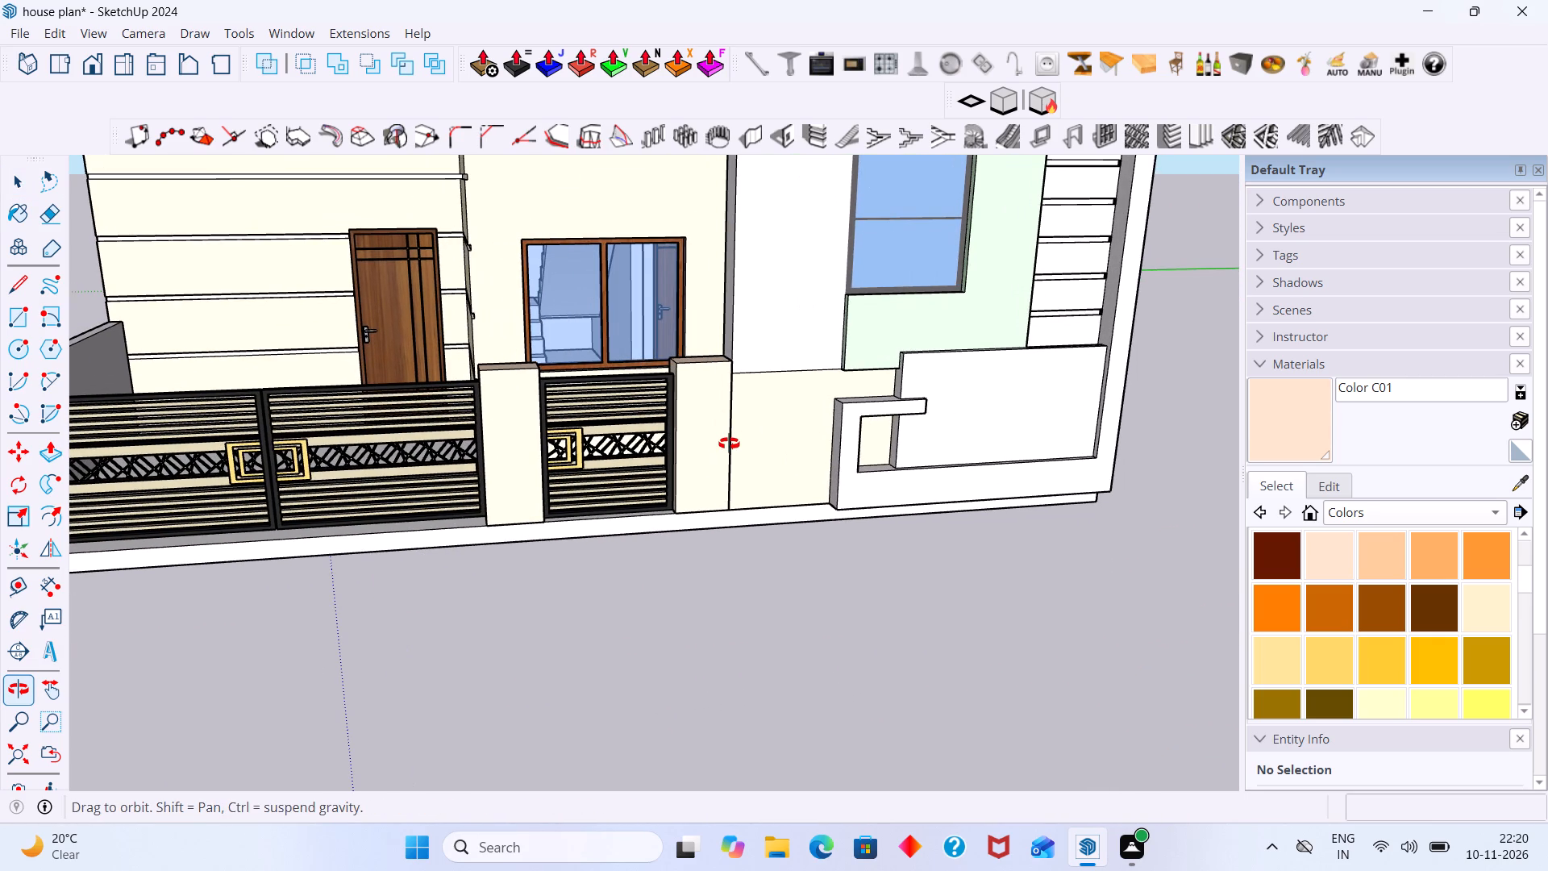
pyautogui.moveTo(729, 444); pyautogui.dragTo(666, 571, button='middle')
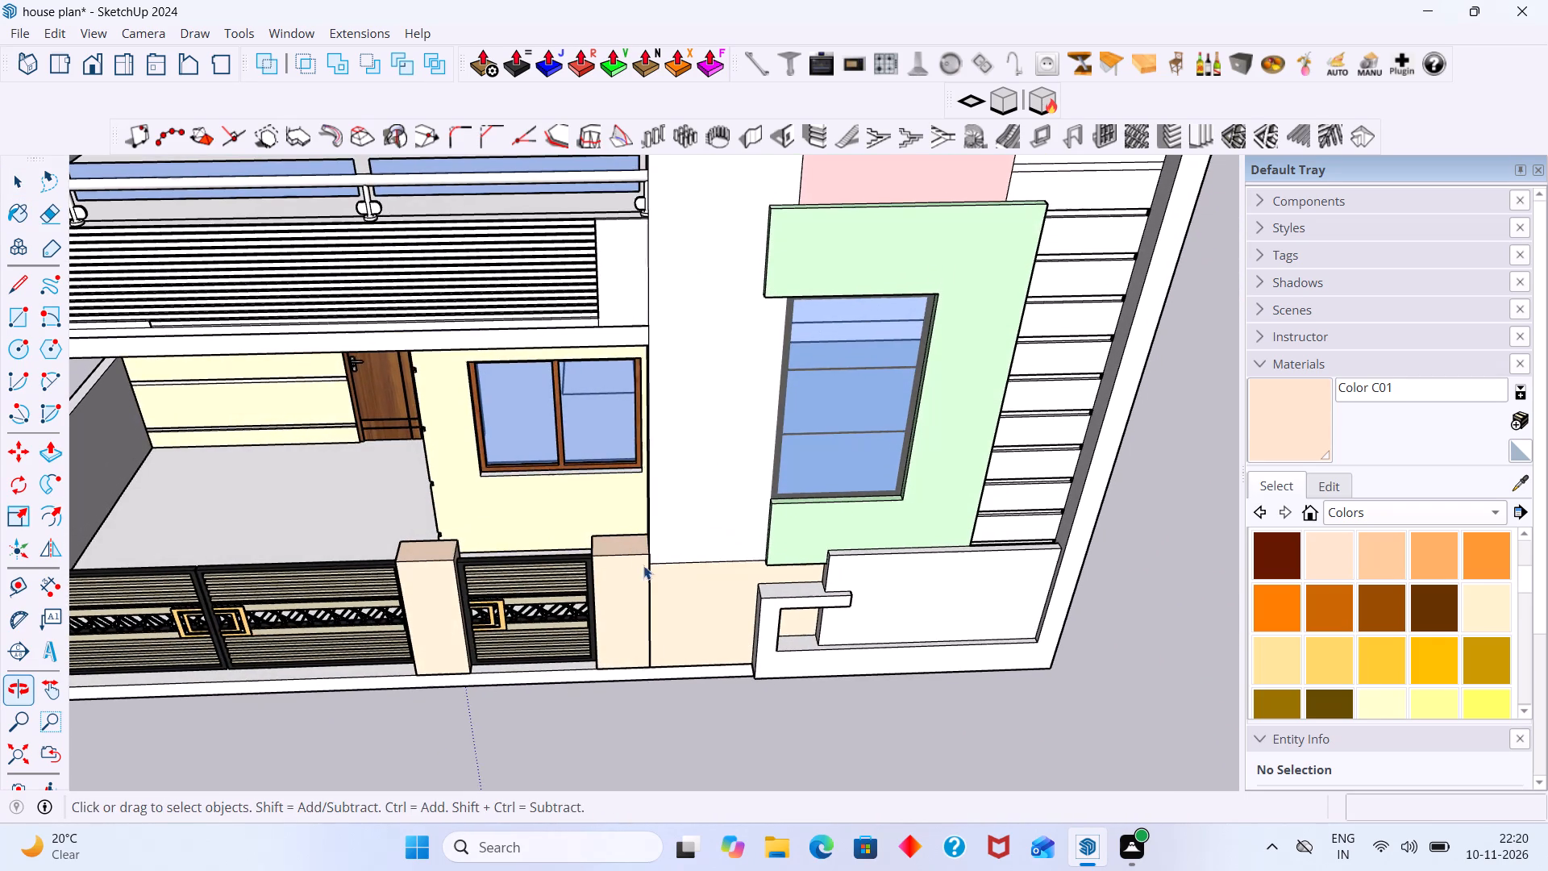
pyautogui.moveTo(535, 544); pyautogui.dragTo(645, 472, button='middle')
pyautogui.scroll(6, 774, 488)
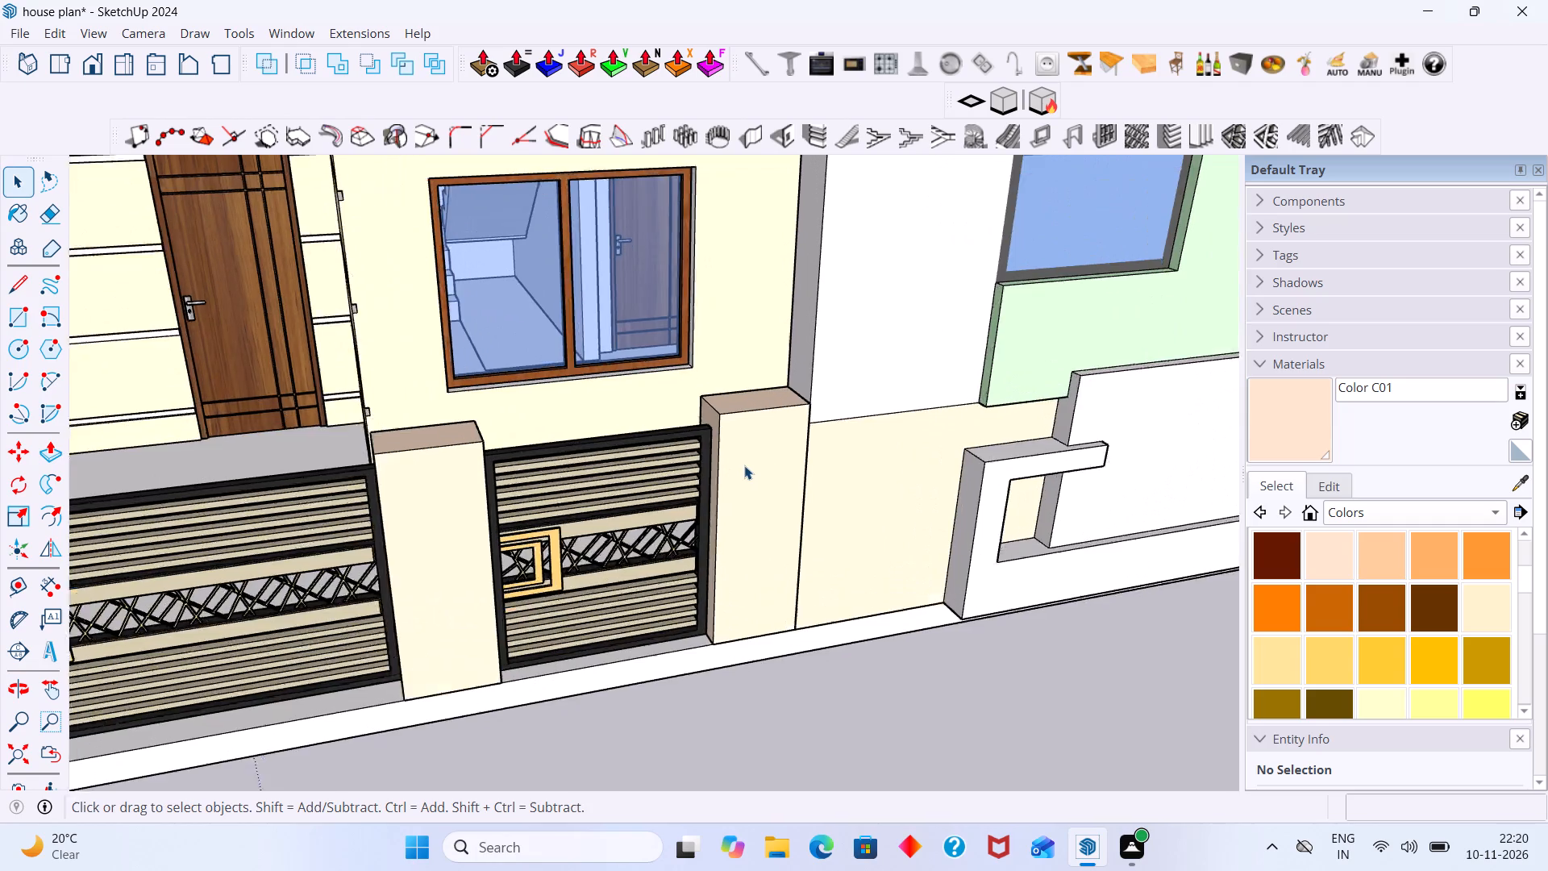
pyautogui.scroll(4, 744, 465)
pyautogui.moveTo(727, 448); pyautogui.dragTo(897, 432, button='middle')
pyautogui.scroll(1, 872, 450)
pyautogui.scroll(1, 936, 388)
pyautogui.moveTo(937, 384); pyautogui.dragTo(723, 391, button='middle')
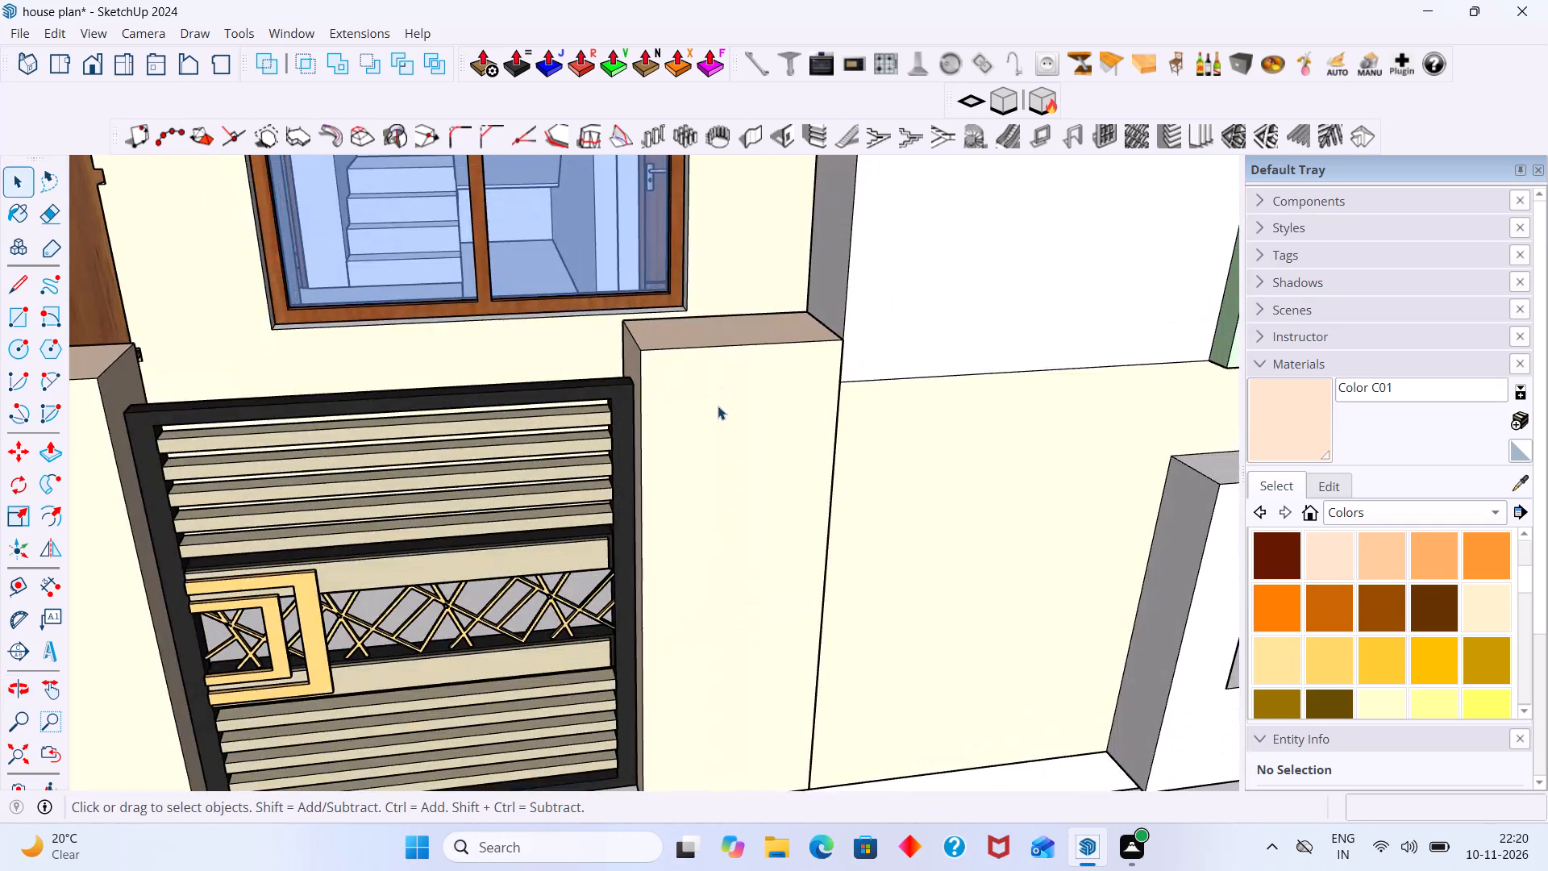
pyautogui.doubleClick(718, 406)
pyautogui.click(696, 458)
pyautogui.doubleClick(696, 458)
pyautogui.tripleClick(738, 454)
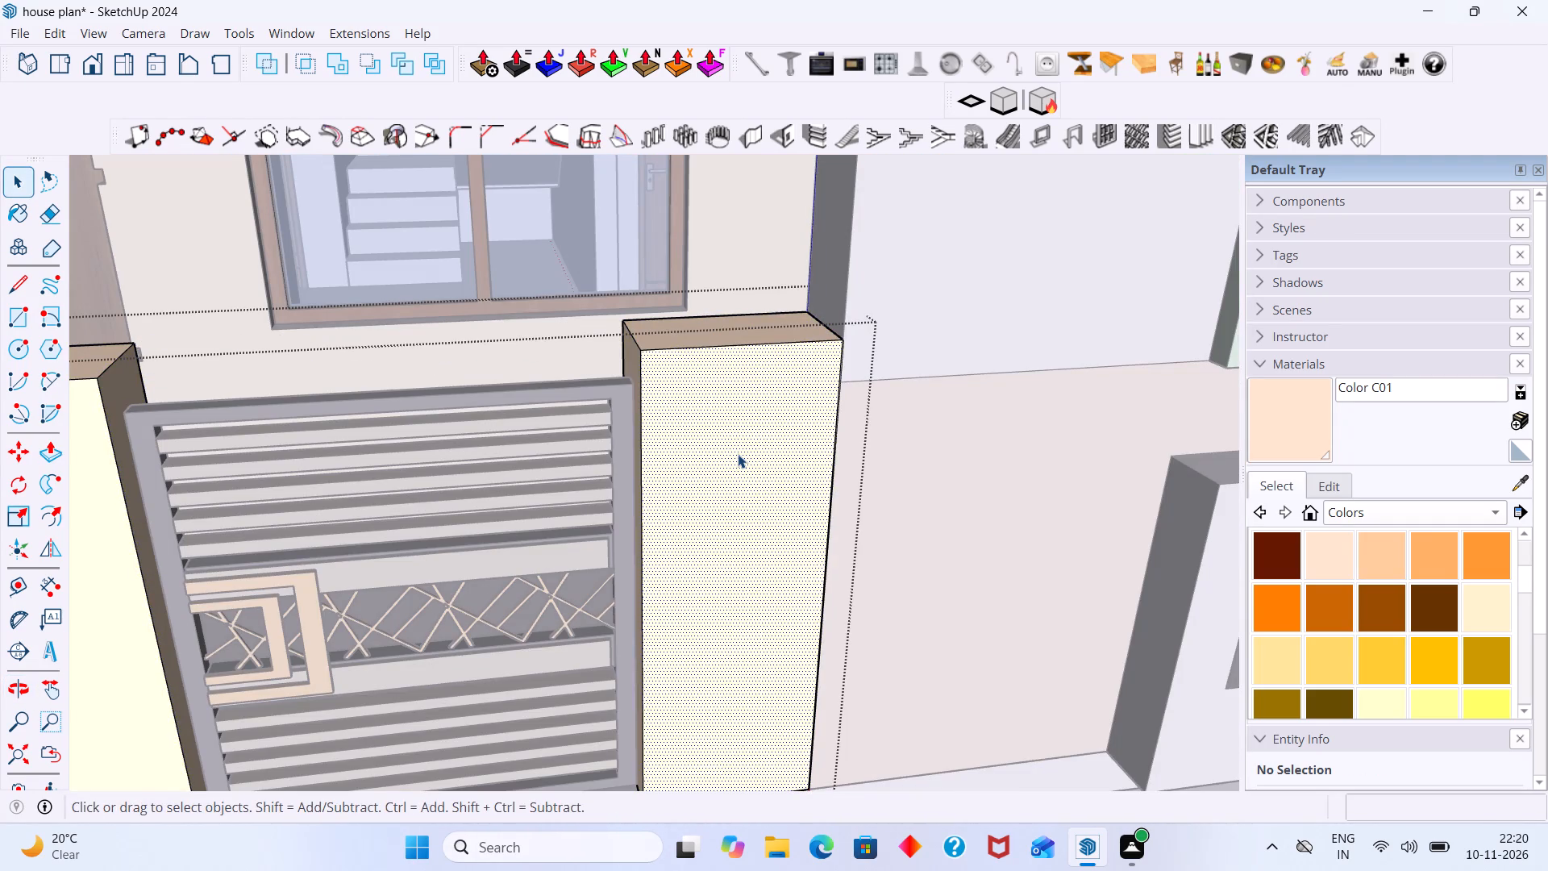
# Draw a vertical rectangle about 3 9/16" wide and 1' 6 3/4" tall down from the top edge of the pillar's front face.
pyautogui.scroll(2, 738, 452)
pyautogui.click(739, 451)
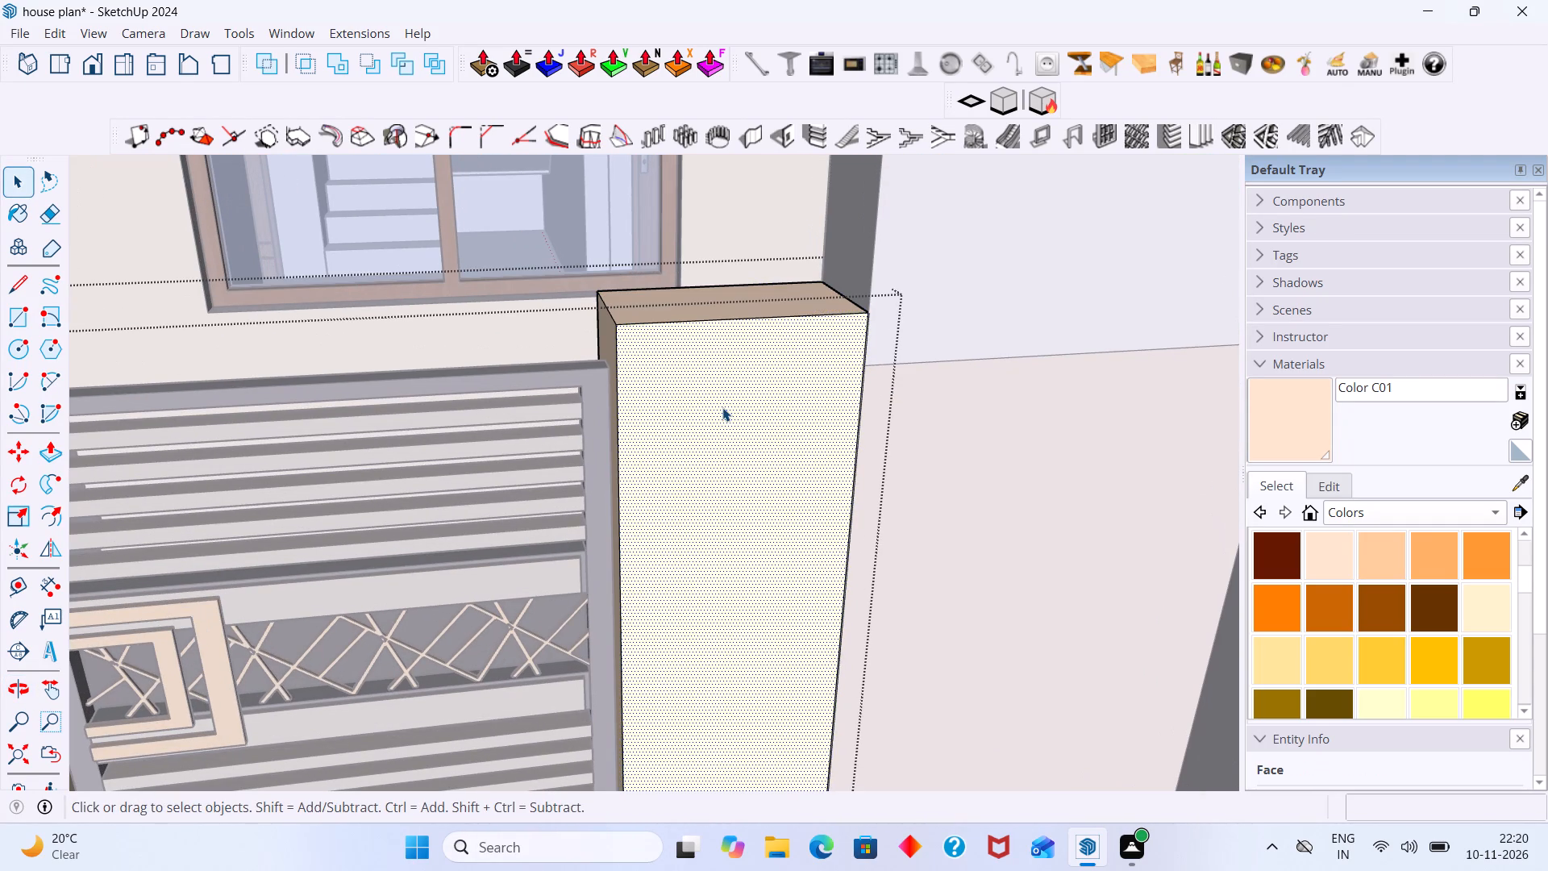
pyautogui.tripleClick(722, 407)
pyautogui.scroll(-5, 722, 407)
pyautogui.scroll(1, 722, 410)
pyautogui.scroll(-1, 722, 410)
pyautogui.doubleClick(717, 427)
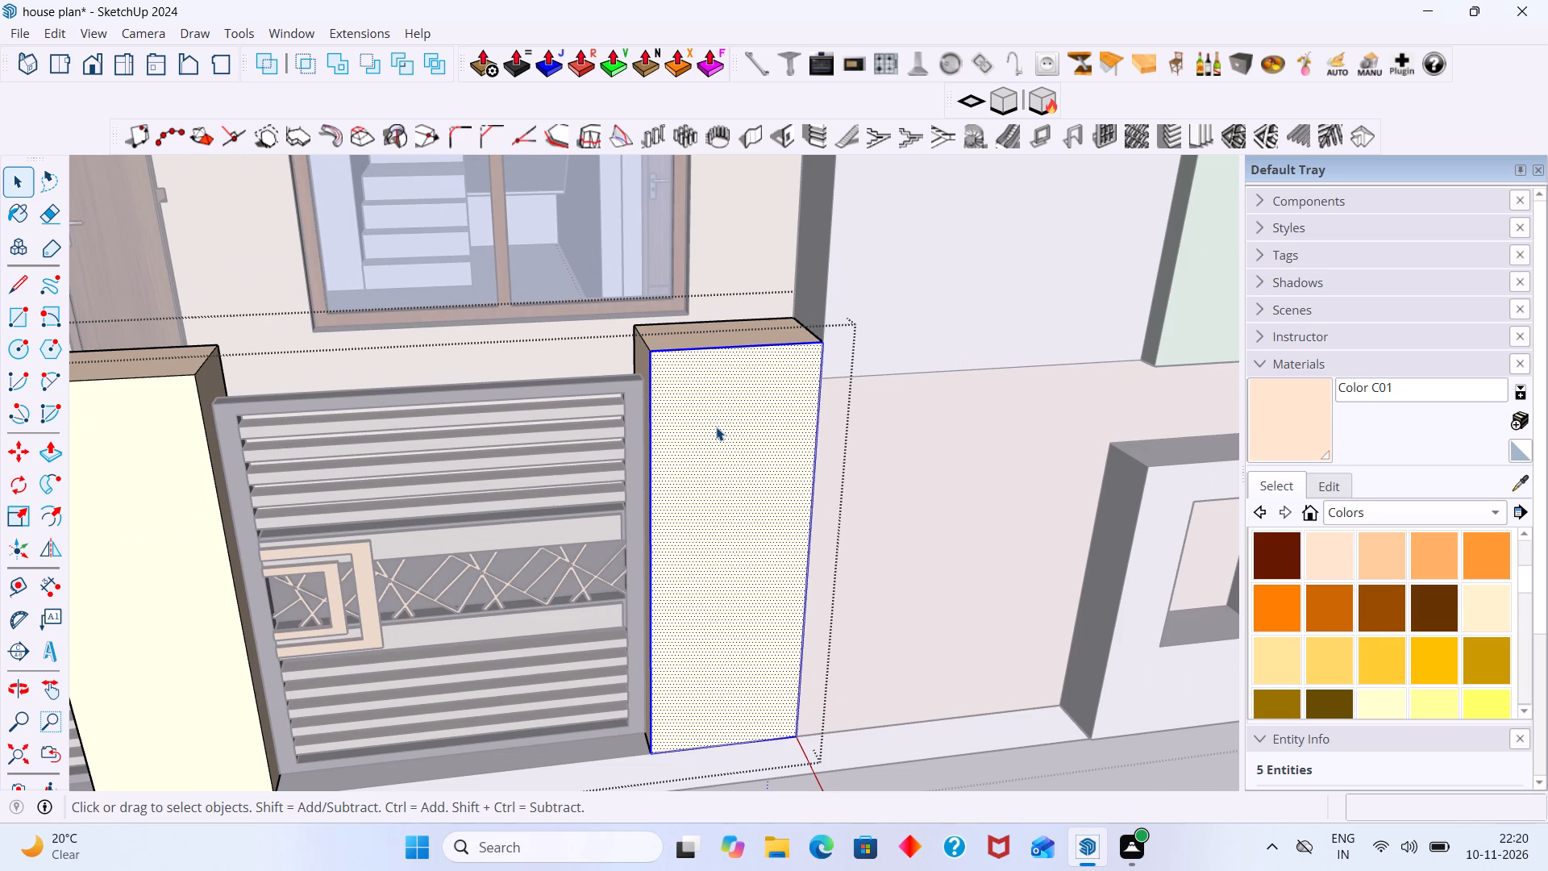
pyautogui.press('r')
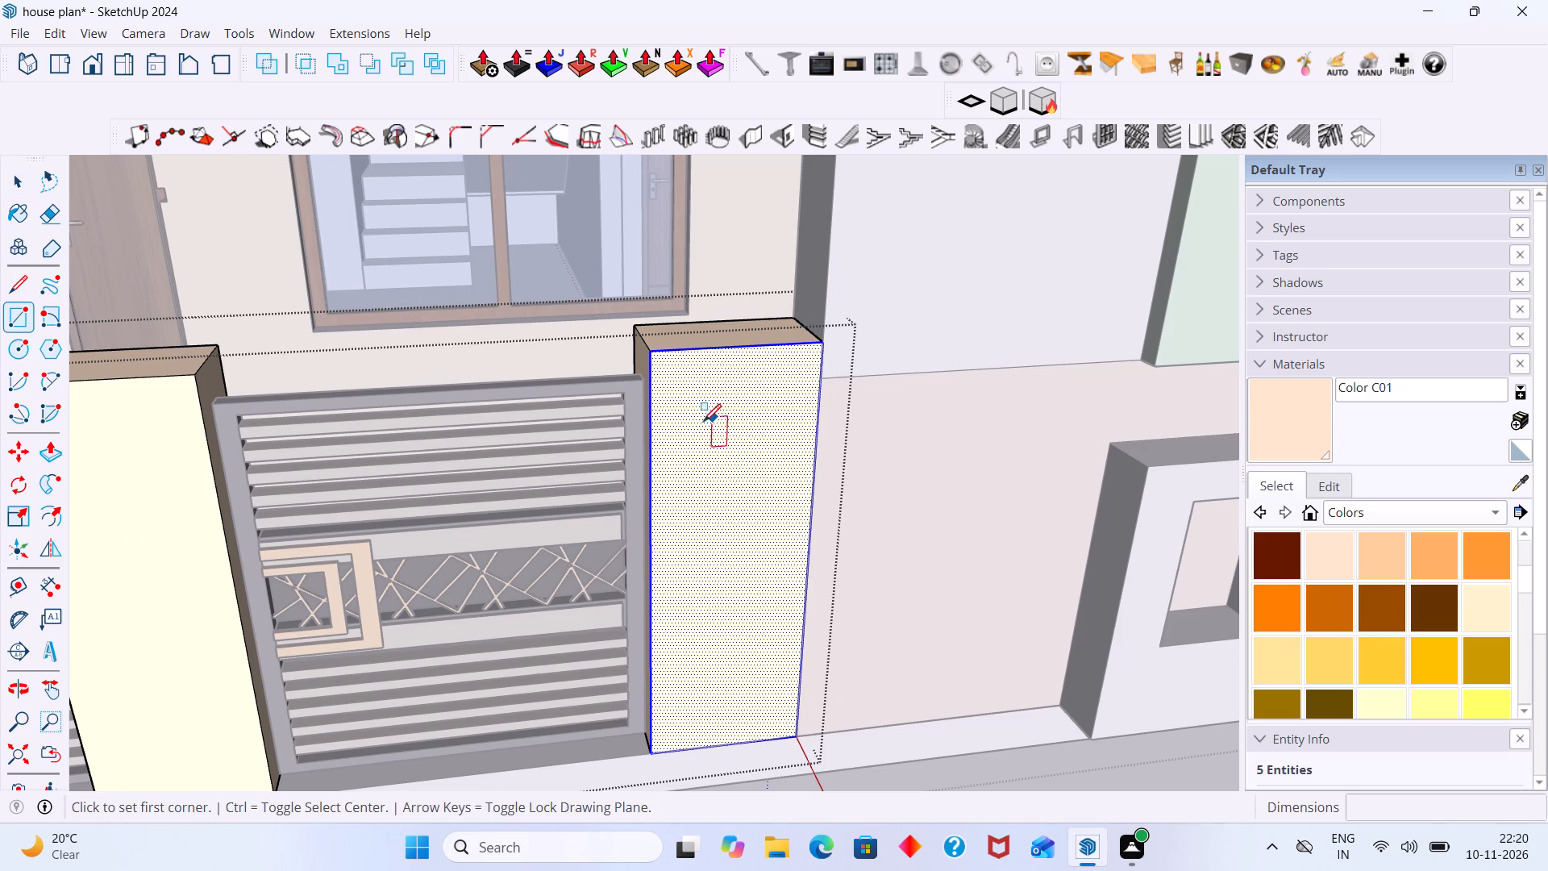
pyautogui.click(696, 354)
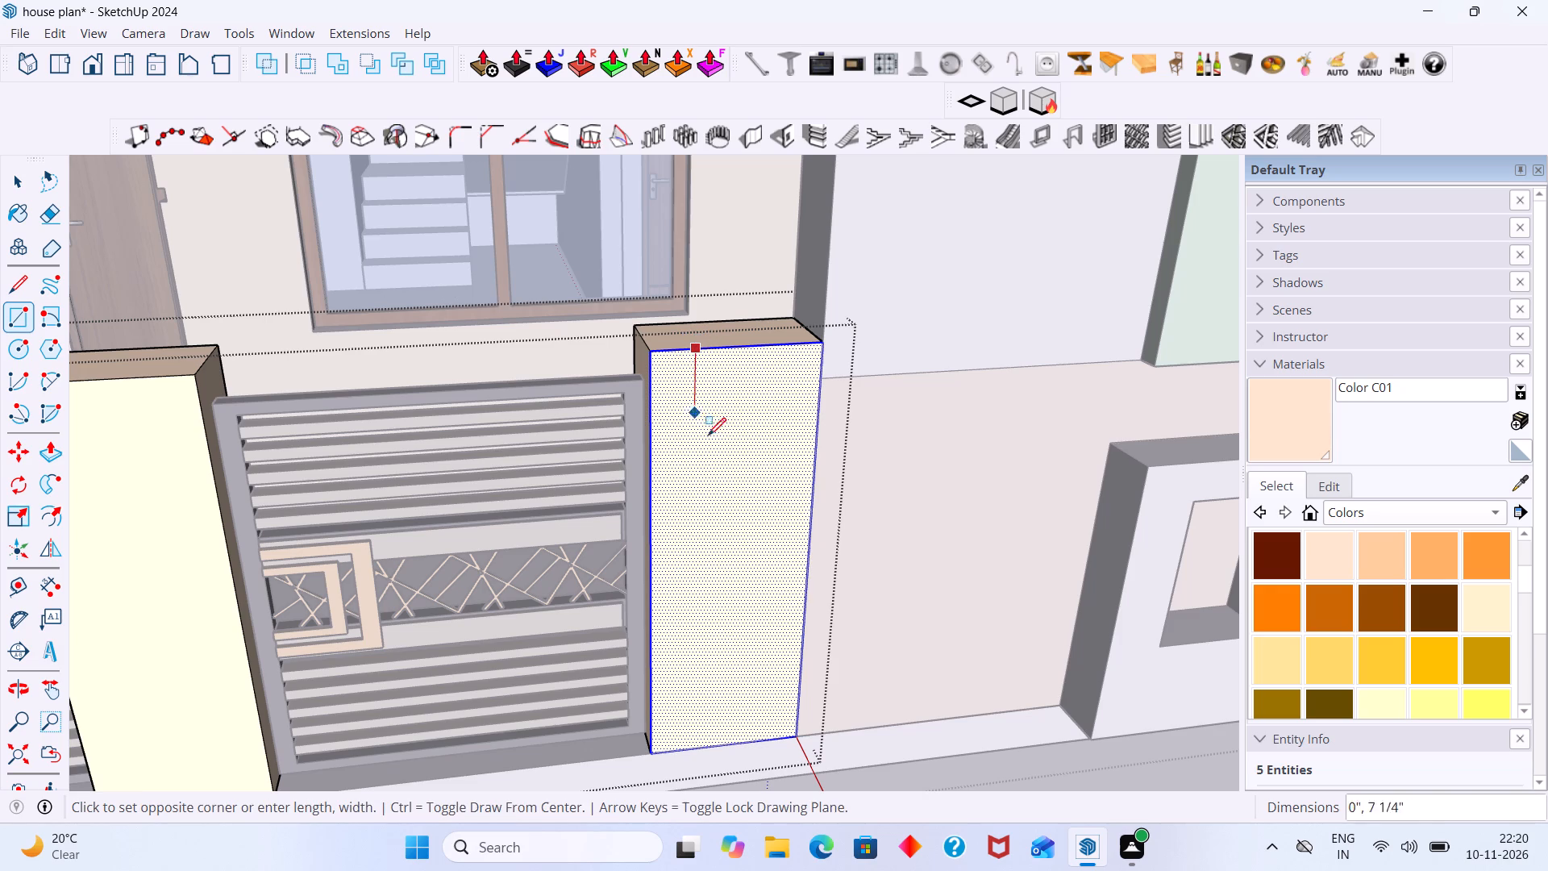
pyautogui.click(726, 515)
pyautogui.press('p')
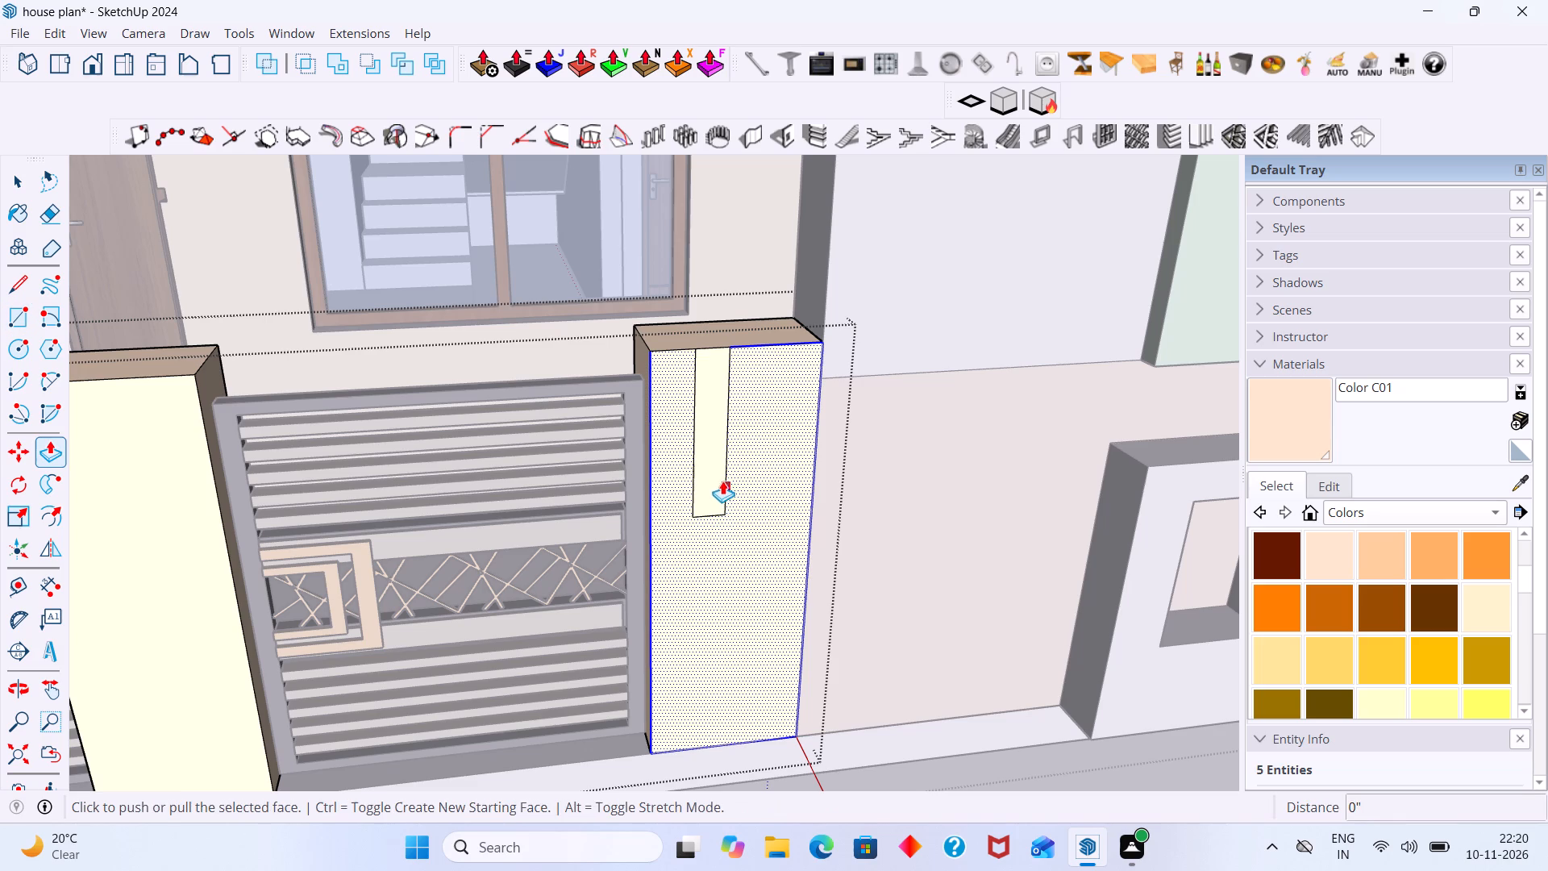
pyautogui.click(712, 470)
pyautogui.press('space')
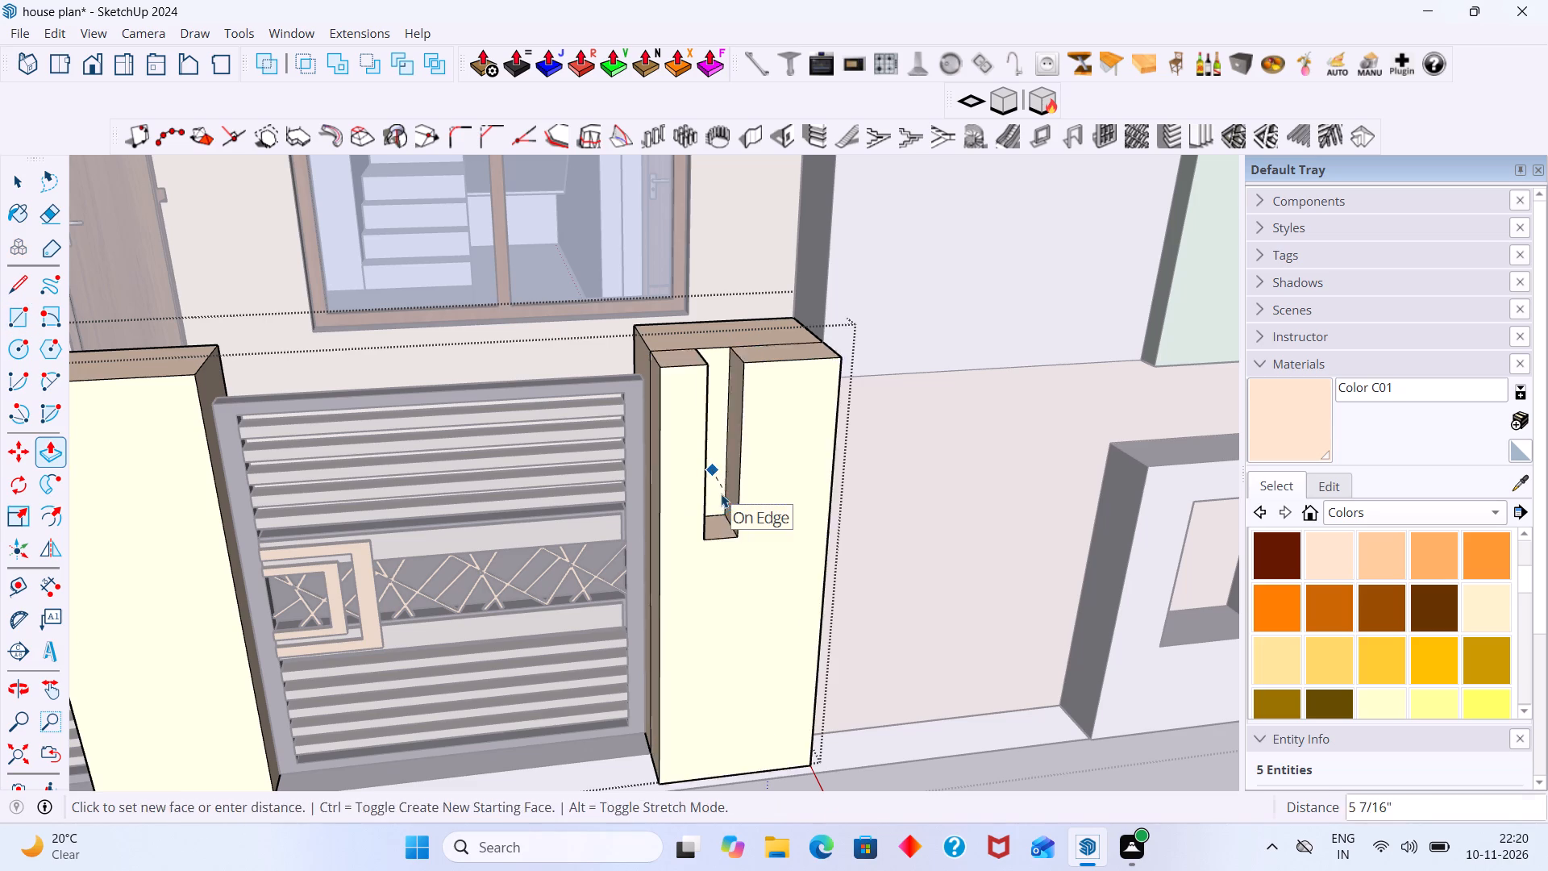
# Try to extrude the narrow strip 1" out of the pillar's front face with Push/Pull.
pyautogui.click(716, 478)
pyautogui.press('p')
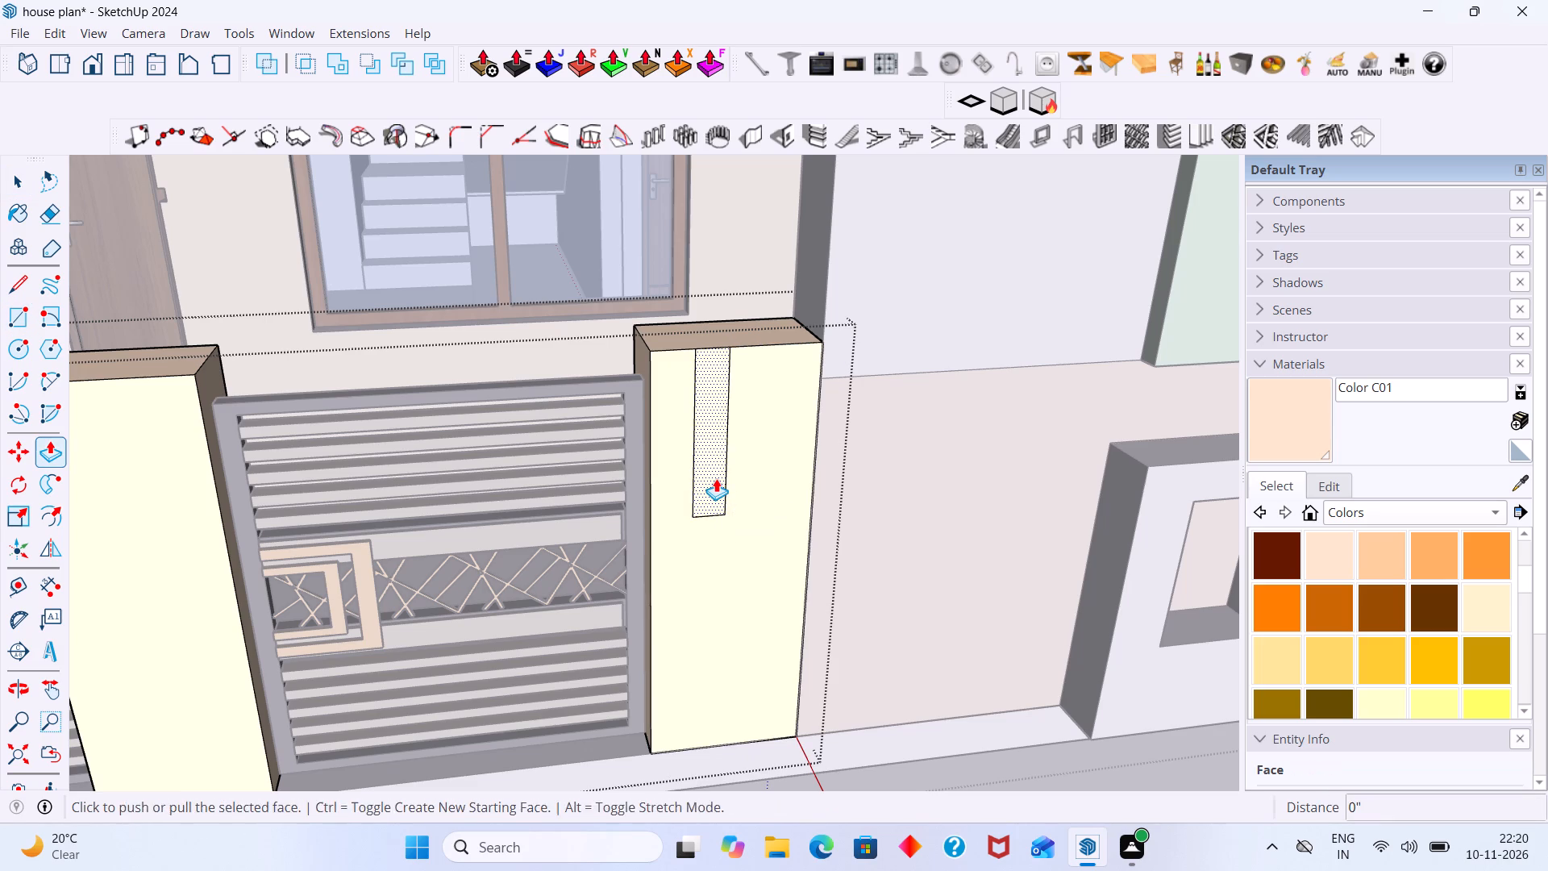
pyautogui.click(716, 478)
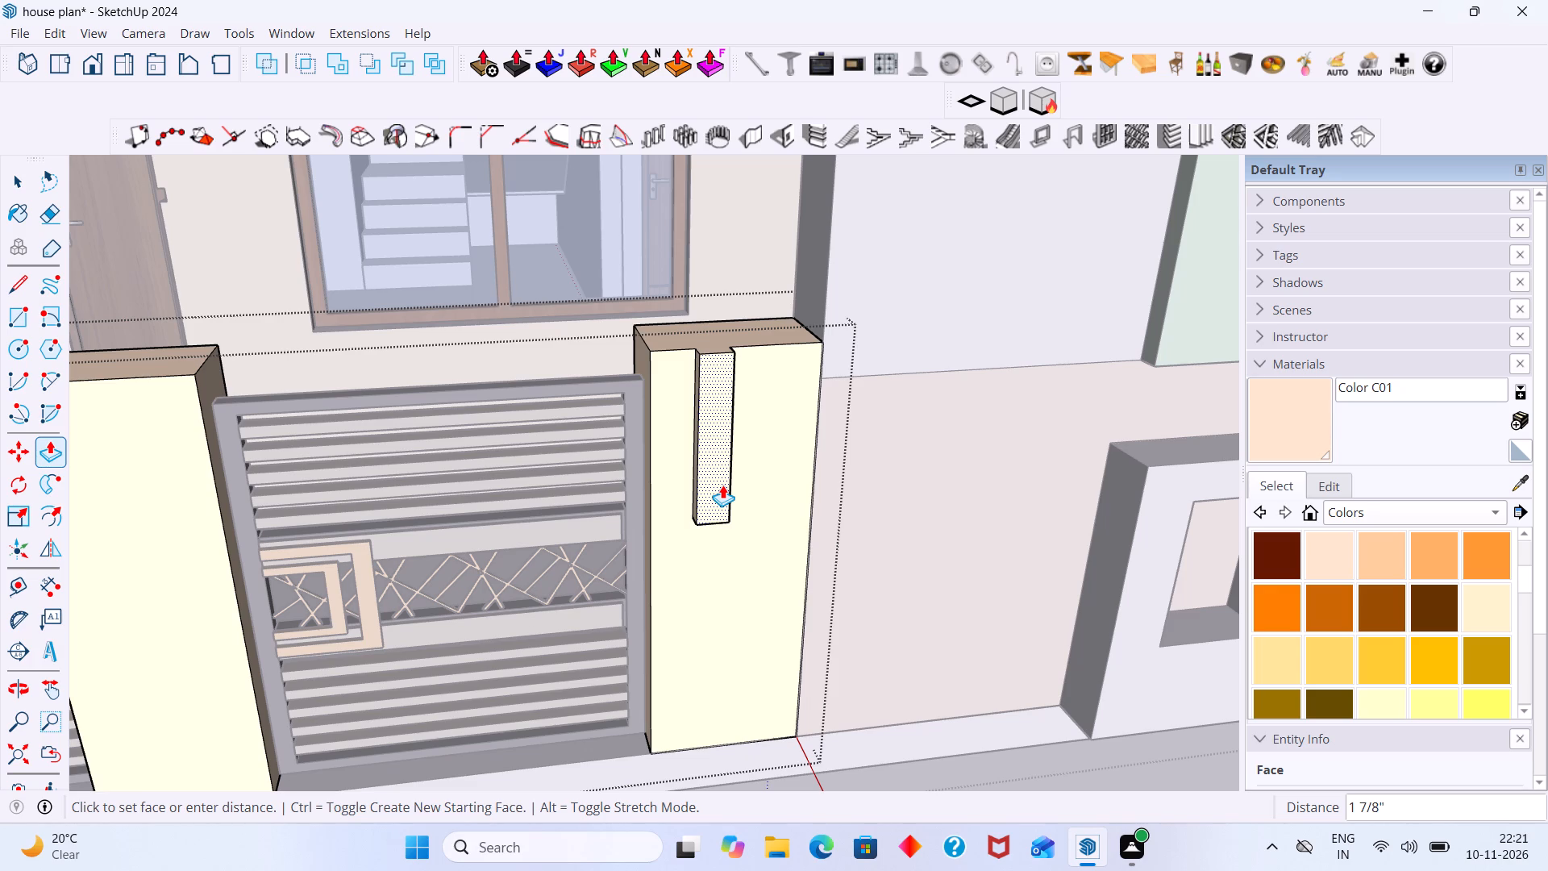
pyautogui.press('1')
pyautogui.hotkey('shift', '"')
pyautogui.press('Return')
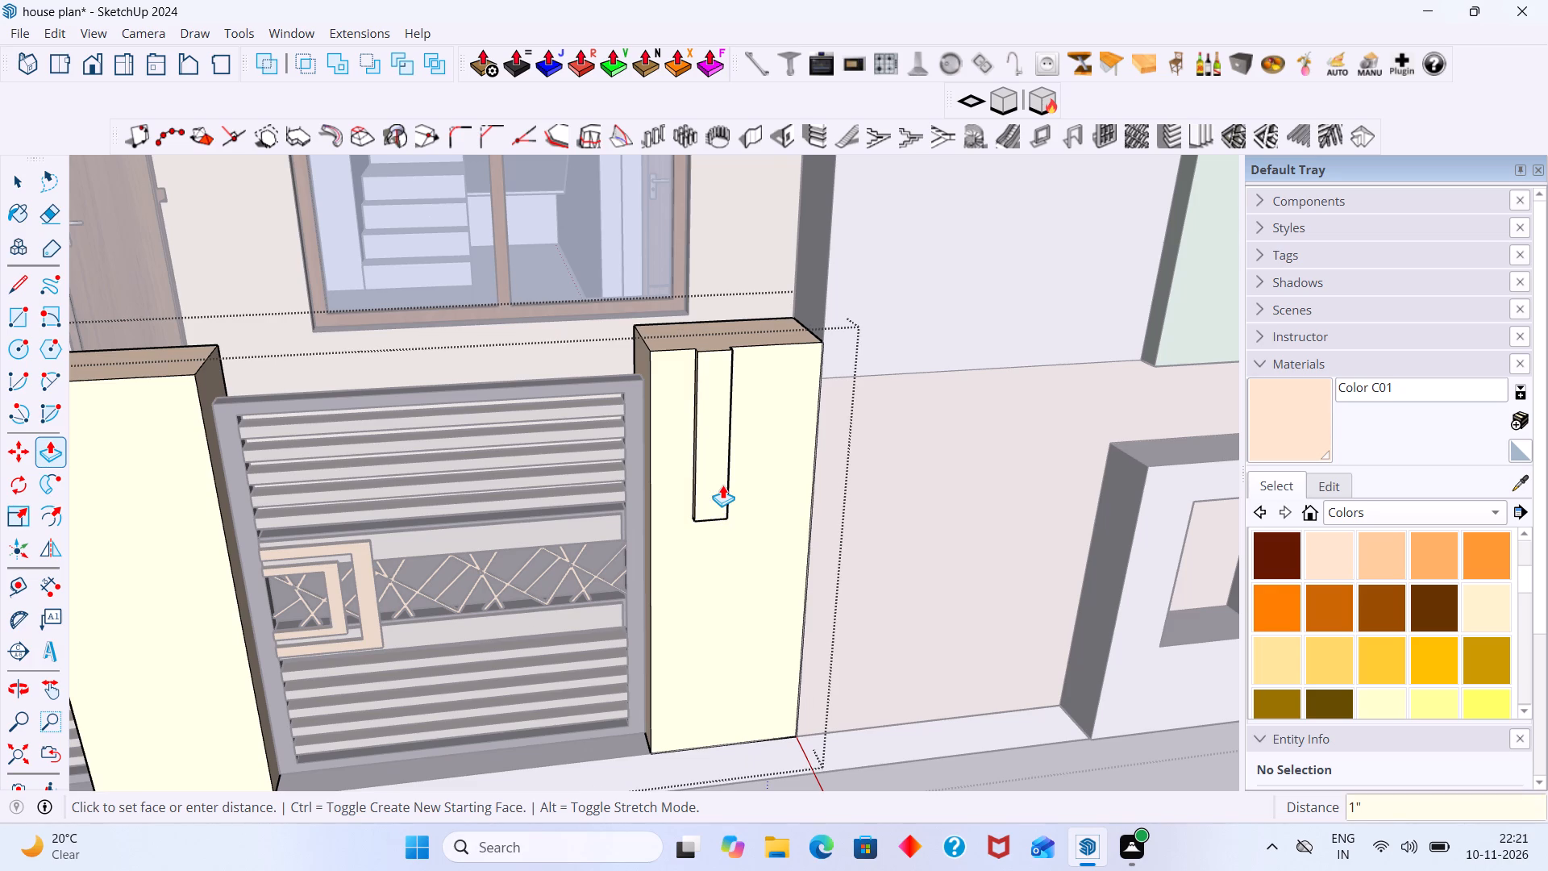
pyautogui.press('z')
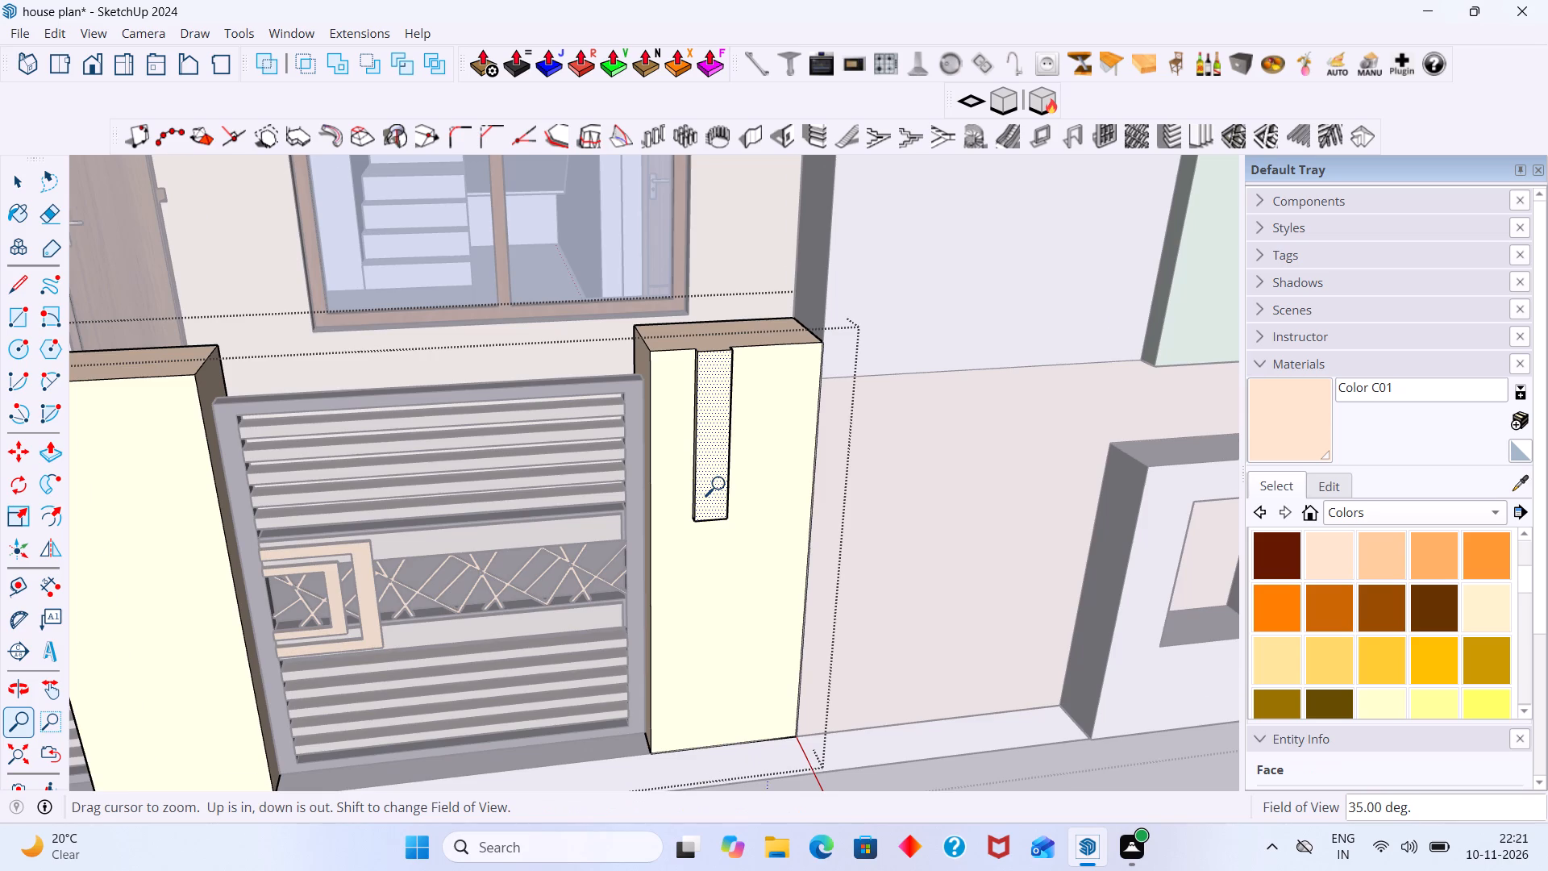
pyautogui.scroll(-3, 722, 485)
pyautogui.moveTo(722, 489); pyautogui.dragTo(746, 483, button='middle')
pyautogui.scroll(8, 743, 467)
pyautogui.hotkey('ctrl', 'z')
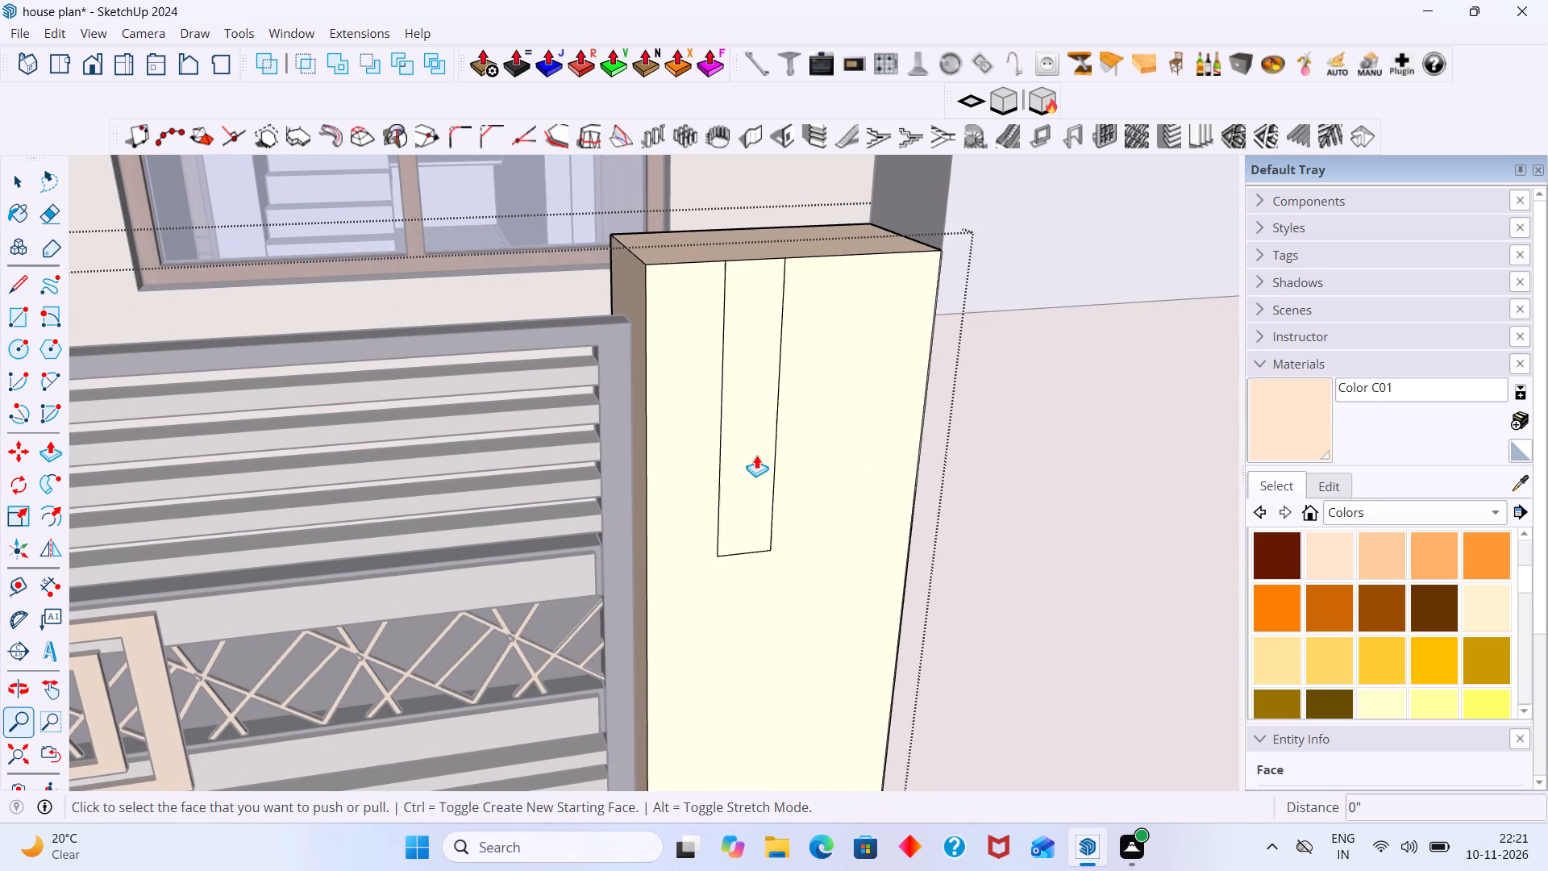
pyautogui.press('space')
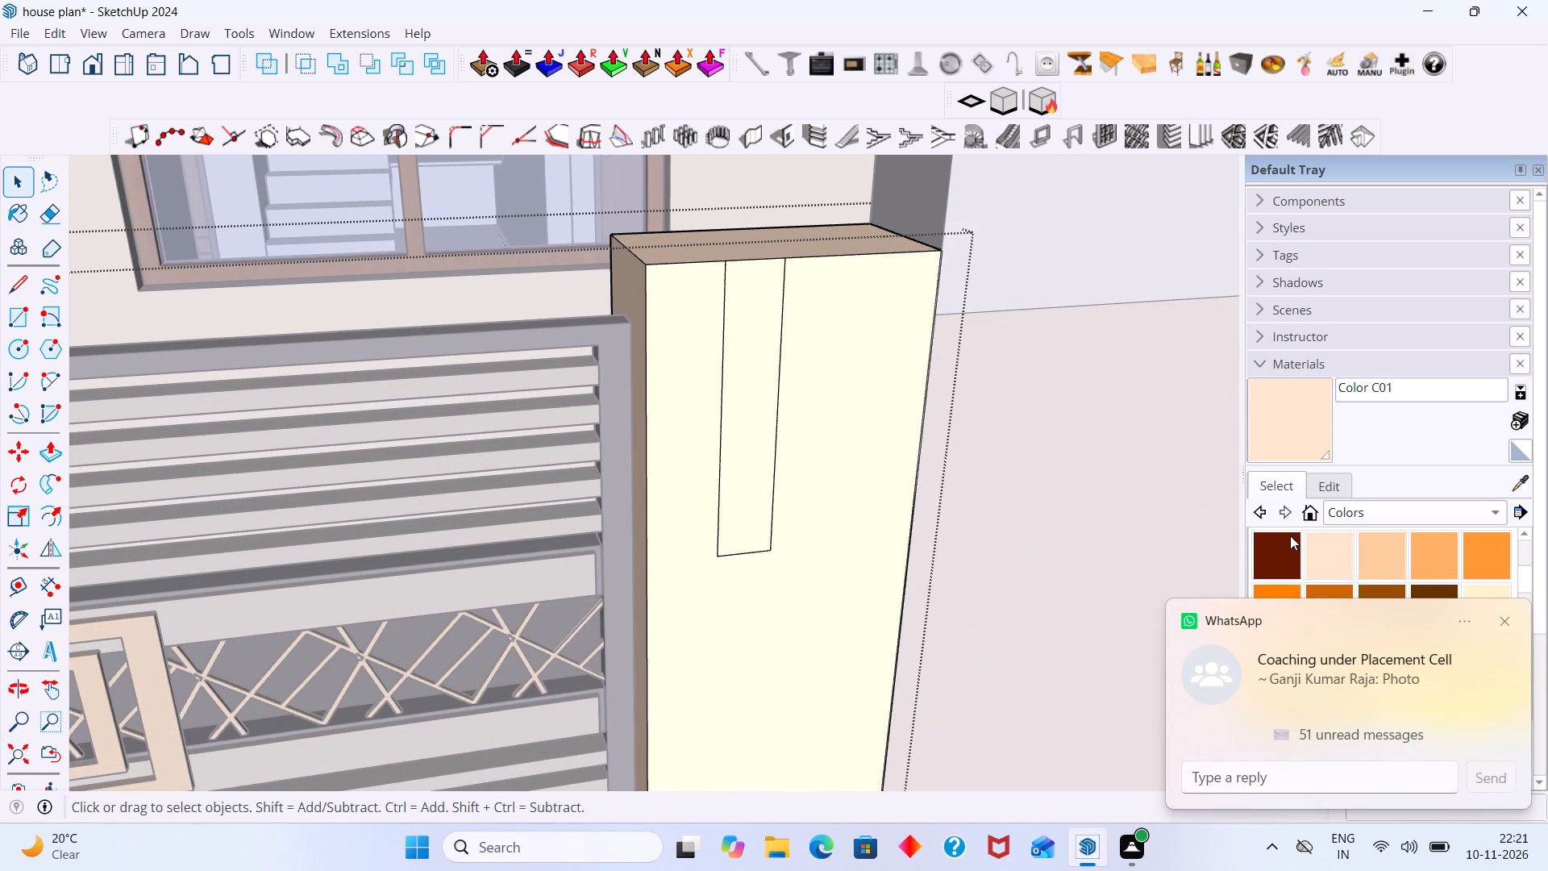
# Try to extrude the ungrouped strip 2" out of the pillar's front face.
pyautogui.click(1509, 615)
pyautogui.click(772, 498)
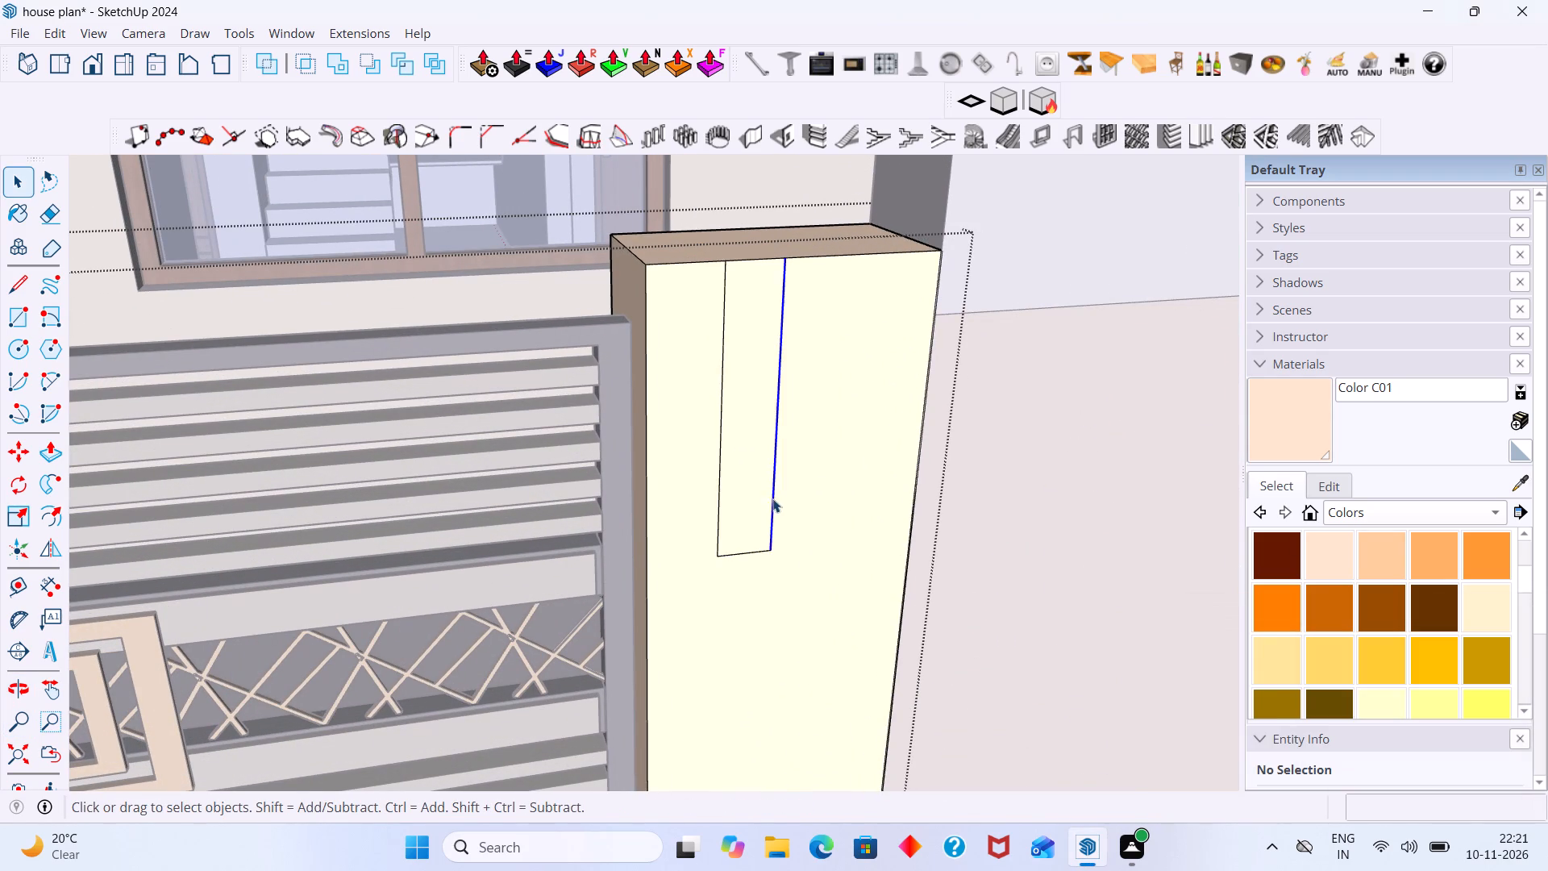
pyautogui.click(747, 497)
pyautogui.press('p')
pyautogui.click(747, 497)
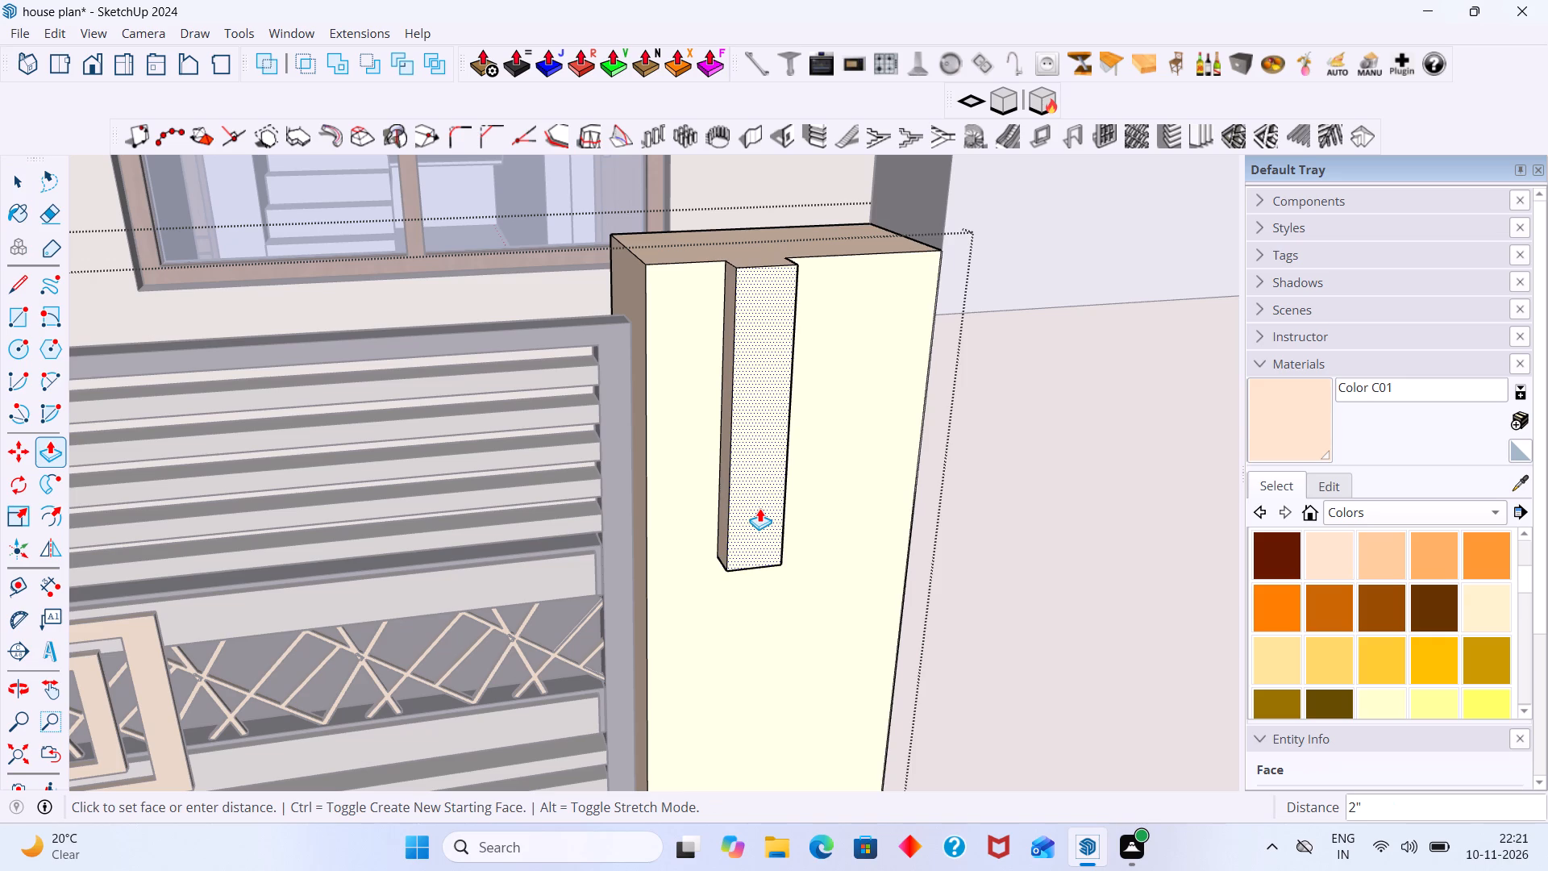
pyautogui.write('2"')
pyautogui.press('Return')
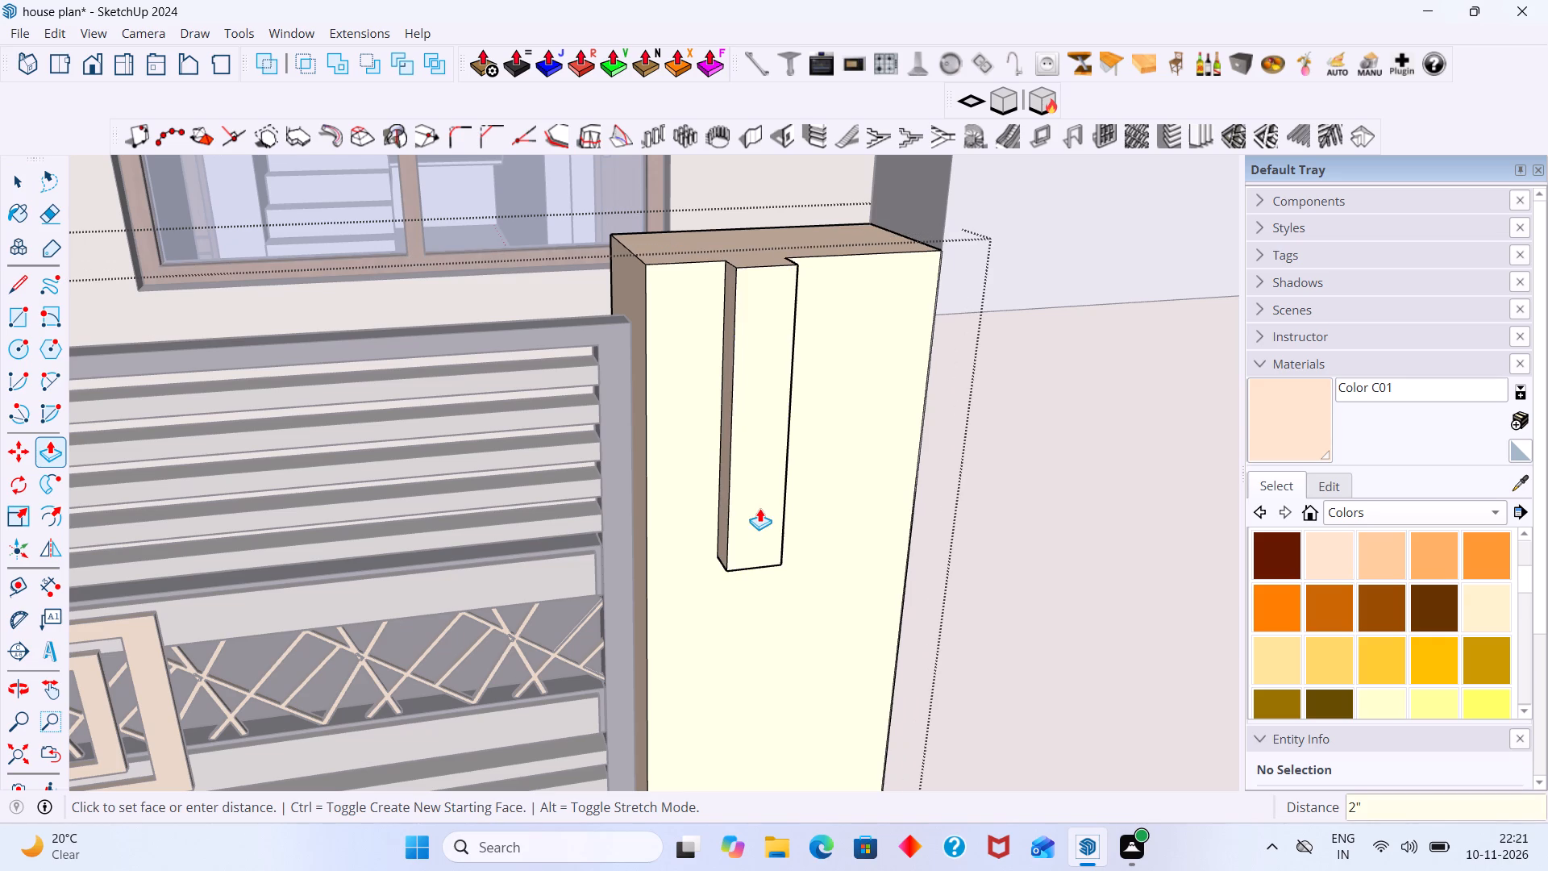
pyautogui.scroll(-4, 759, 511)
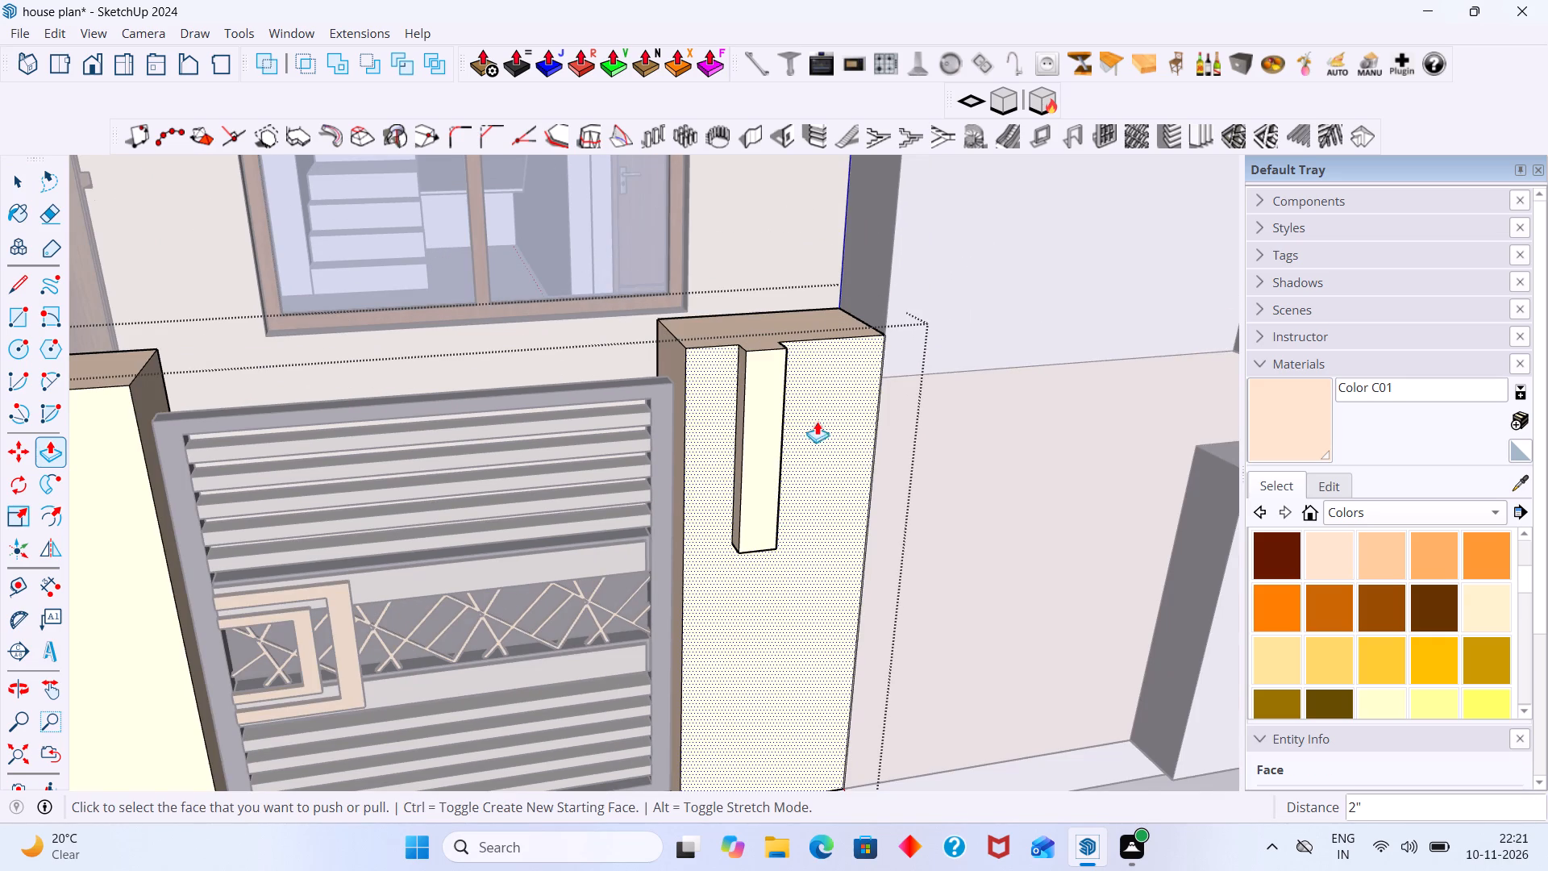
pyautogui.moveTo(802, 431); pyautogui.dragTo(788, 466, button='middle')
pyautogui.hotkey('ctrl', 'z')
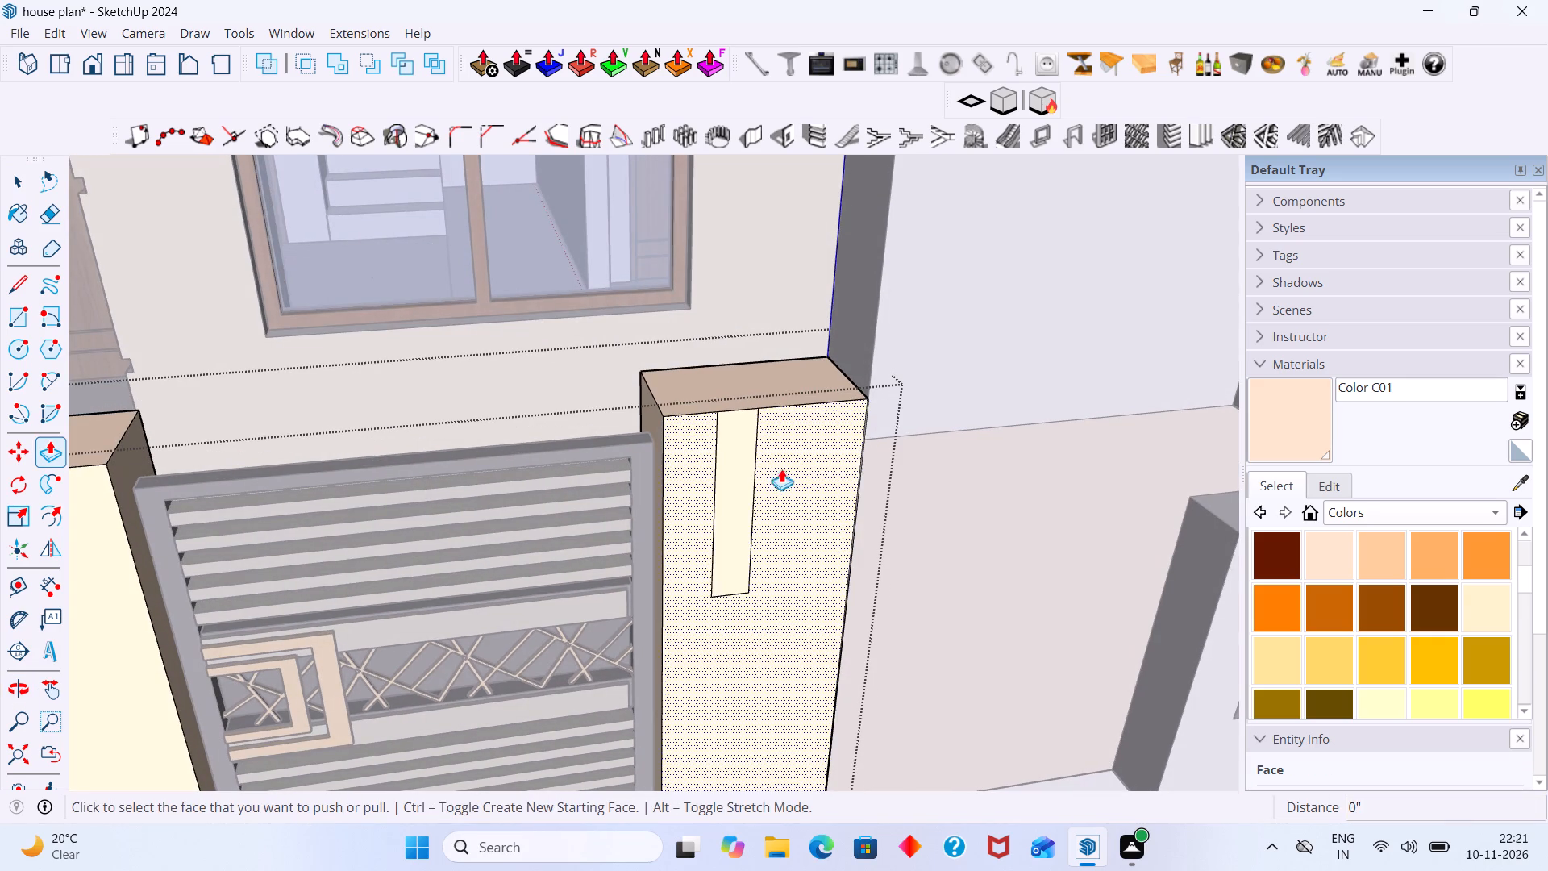
# Make a group from the narrow strip's face and edges on the pillar front.
pyautogui.press('space')
pyautogui.doubleClick(731, 484)
pyautogui.rightClick(737, 505)
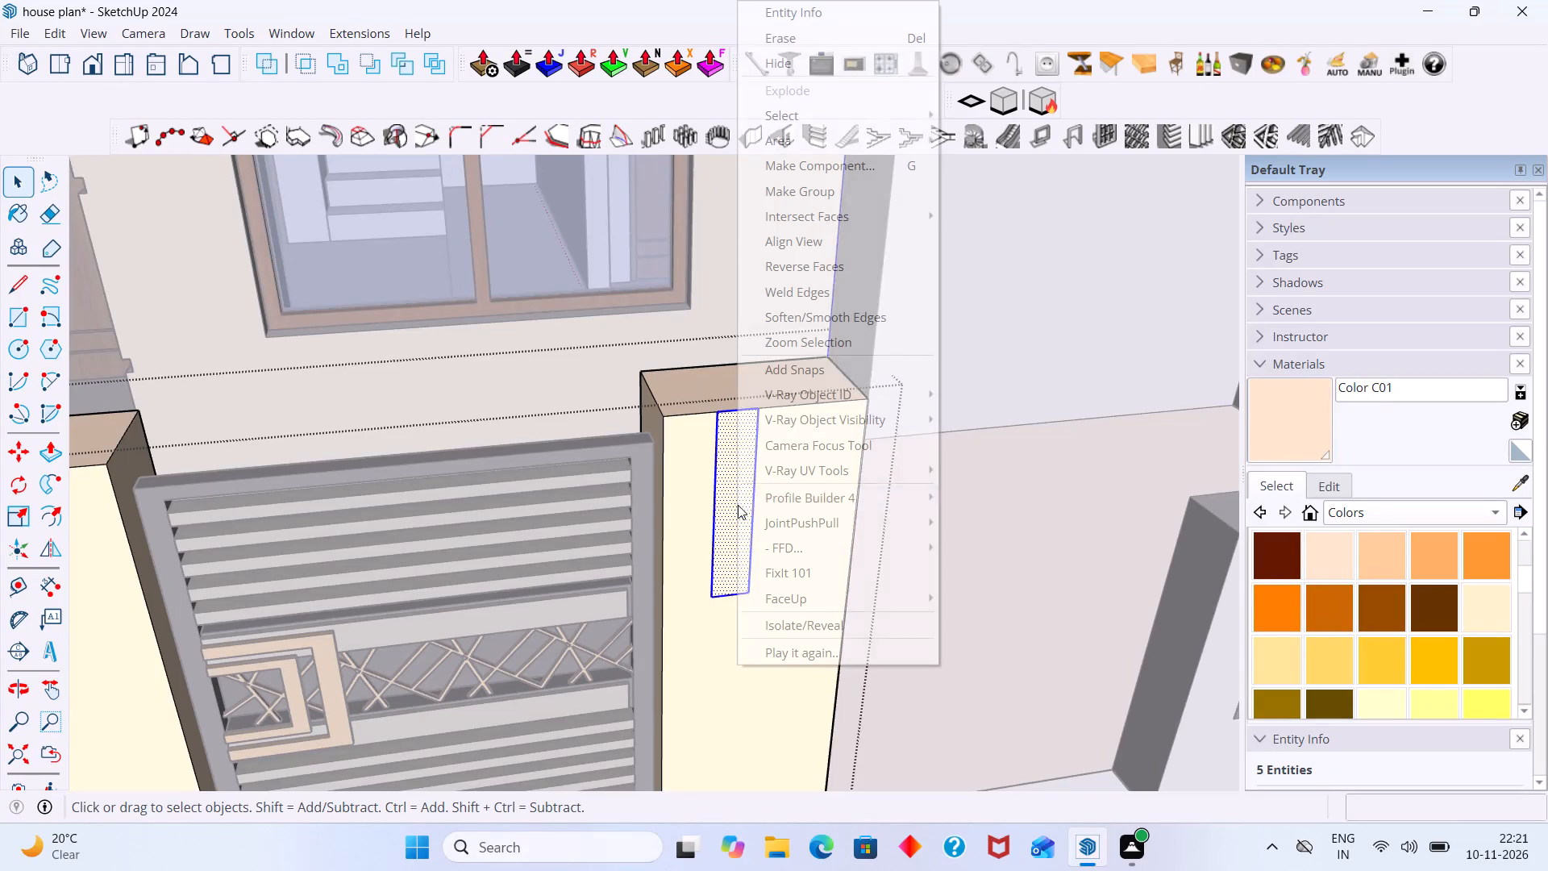
pyautogui.click(808, 196)
# Extrude the grouped strip's face outward 2" inside its own group and close that group.
pyautogui.doubleClick(743, 501)
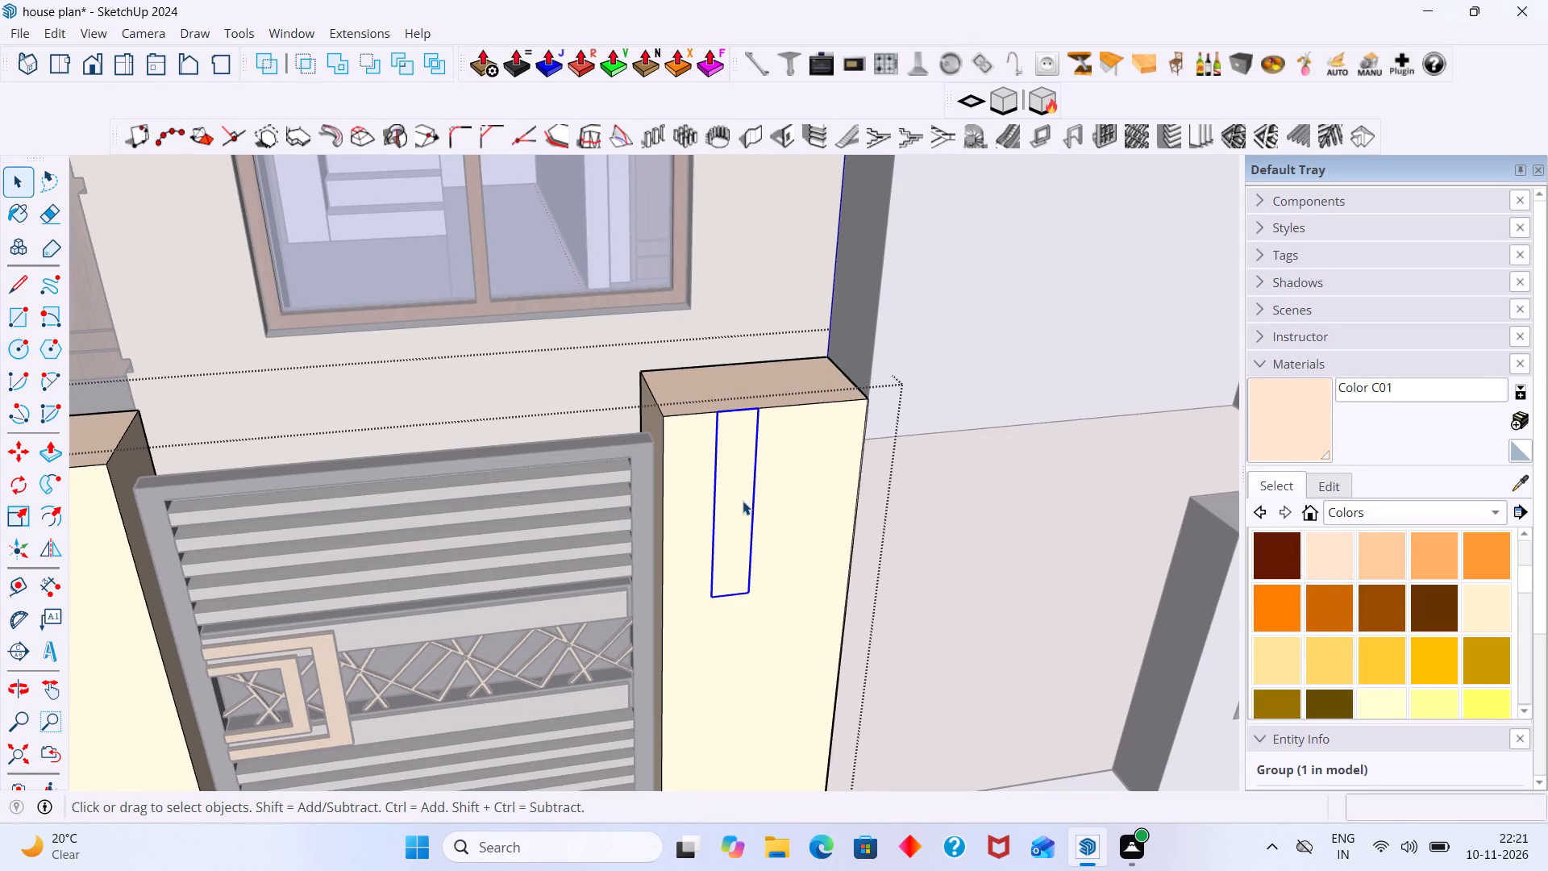
pyautogui.scroll(2, 728, 507)
pyautogui.click(727, 508)
pyautogui.press('p')
pyautogui.click(727, 508)
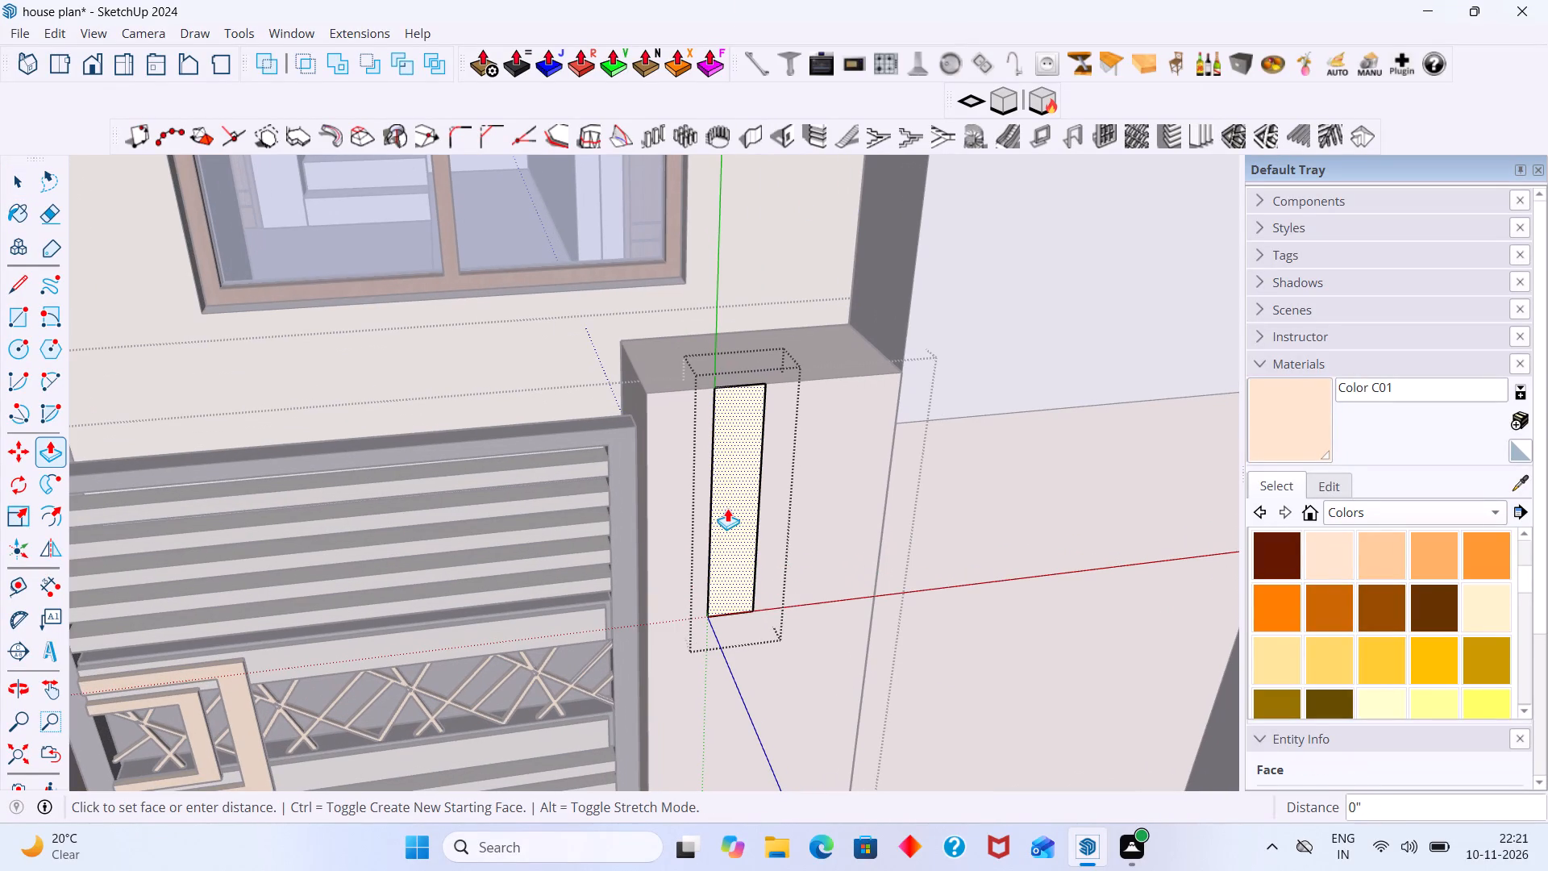
pyautogui.write('2"')
pyautogui.press('Return')
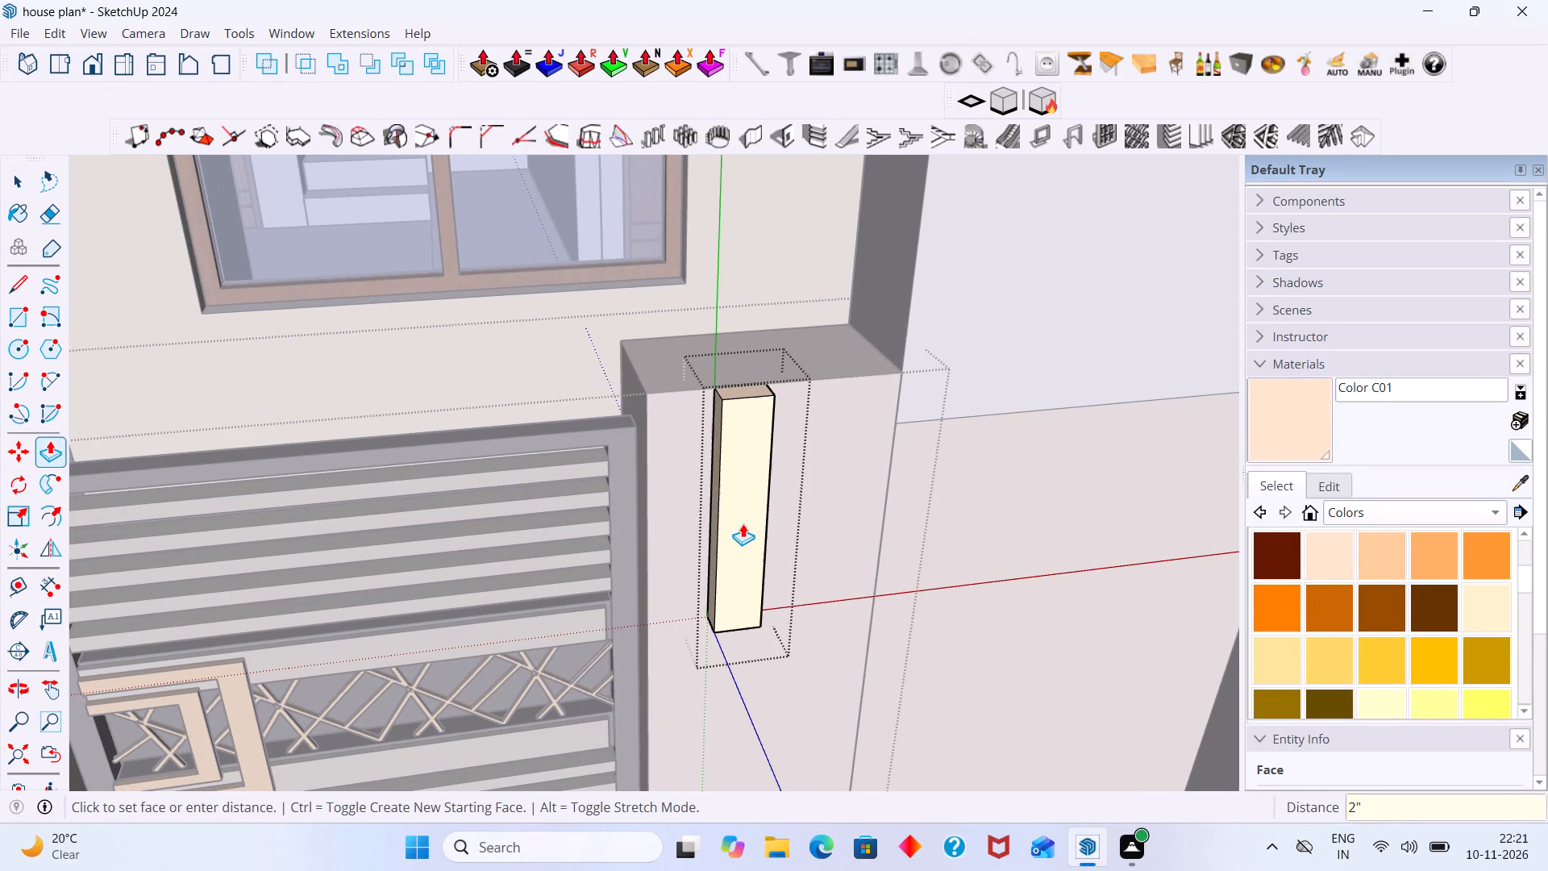
pyautogui.press('space')
pyautogui.scroll(-6, 776, 530)
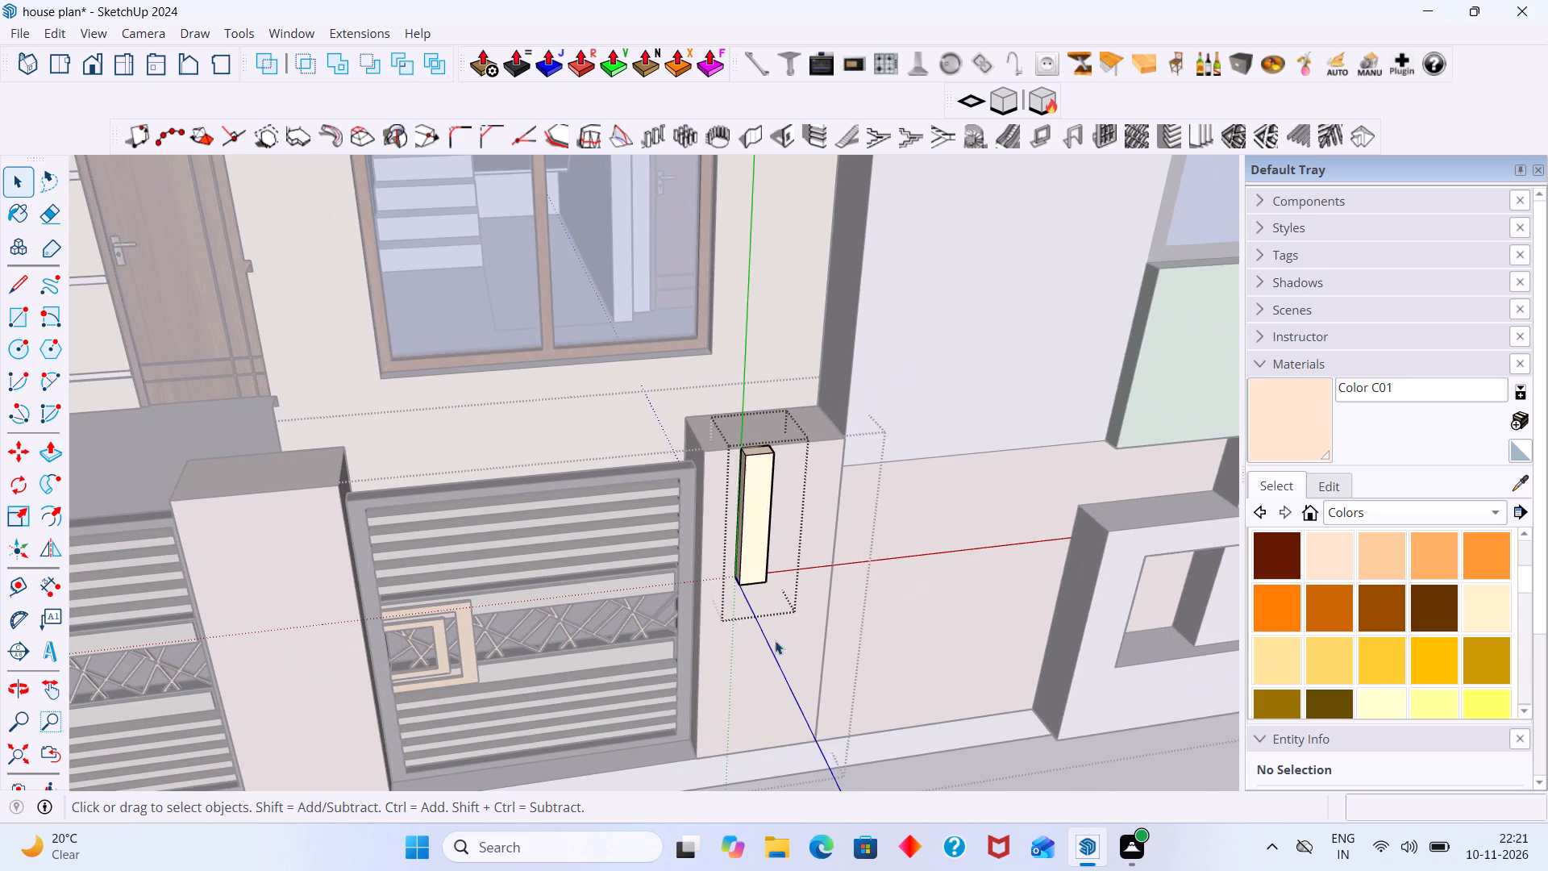
pyautogui.click(963, 774)
# Copy the raised strip about 5 3/4" along the pillar's top front edge towards the low wall, and leave the pillar group.
pyautogui.scroll(7, 834, 577)
pyautogui.click(741, 439)
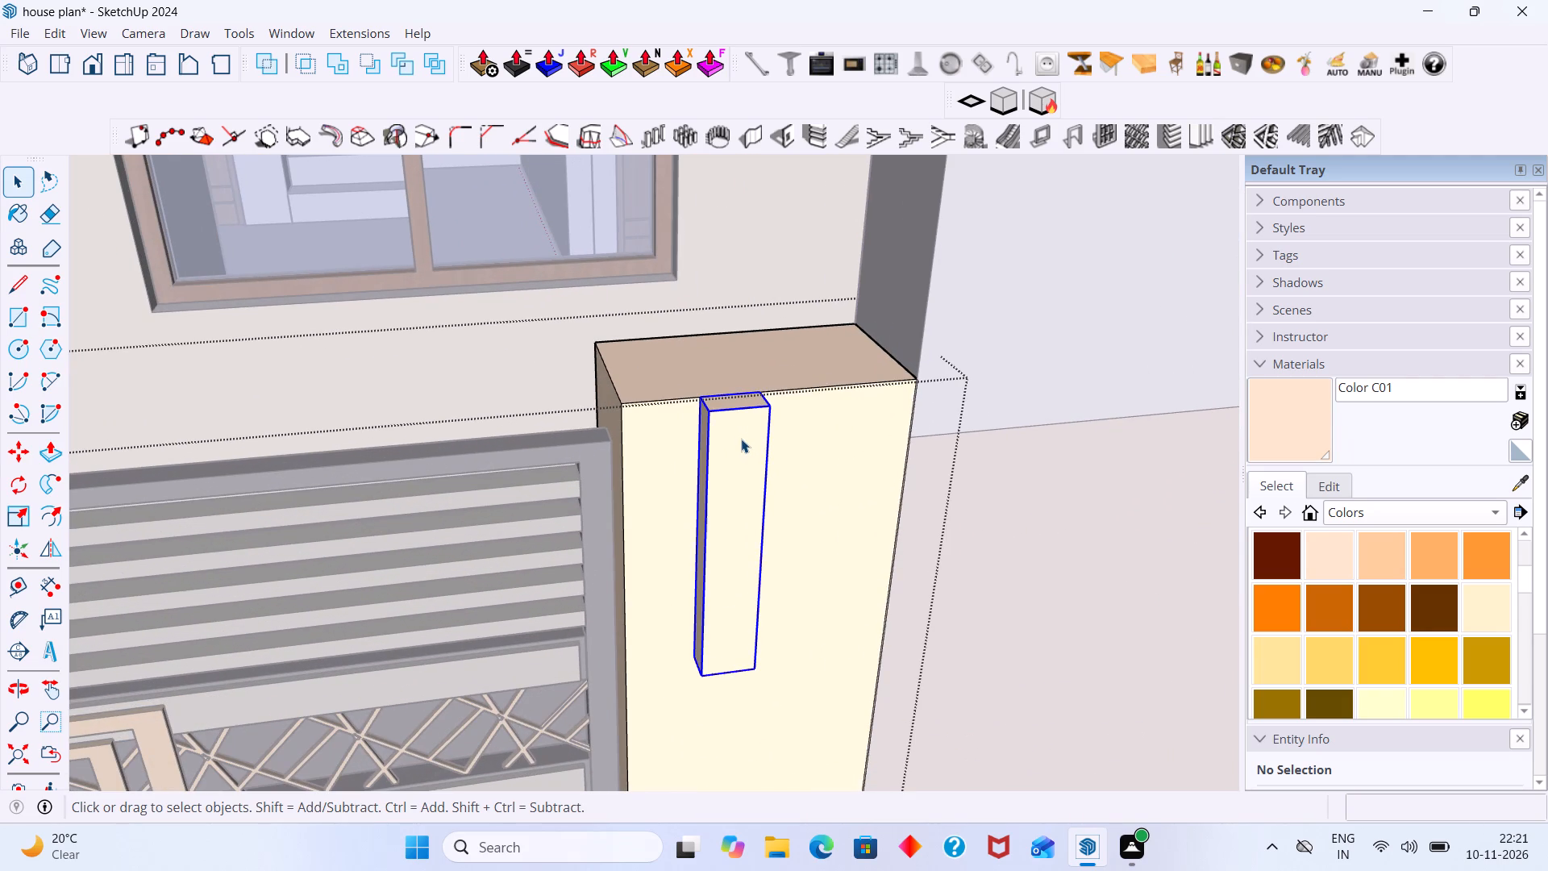
pyautogui.press('m')
pyautogui.scroll(2, 767, 405)
pyautogui.click(764, 389)
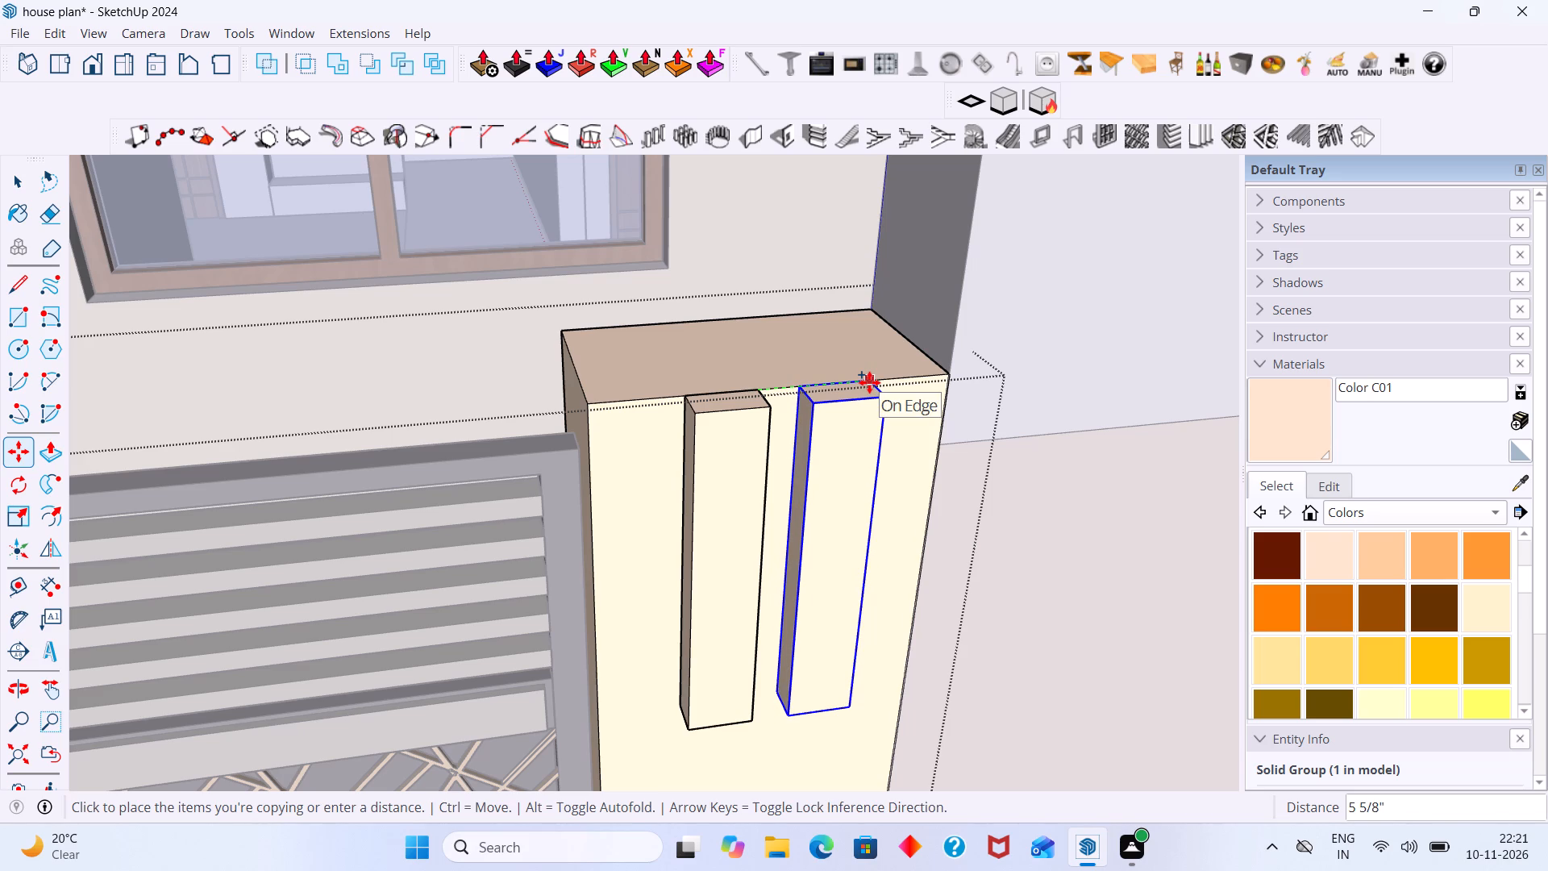
pyautogui.click(872, 382)
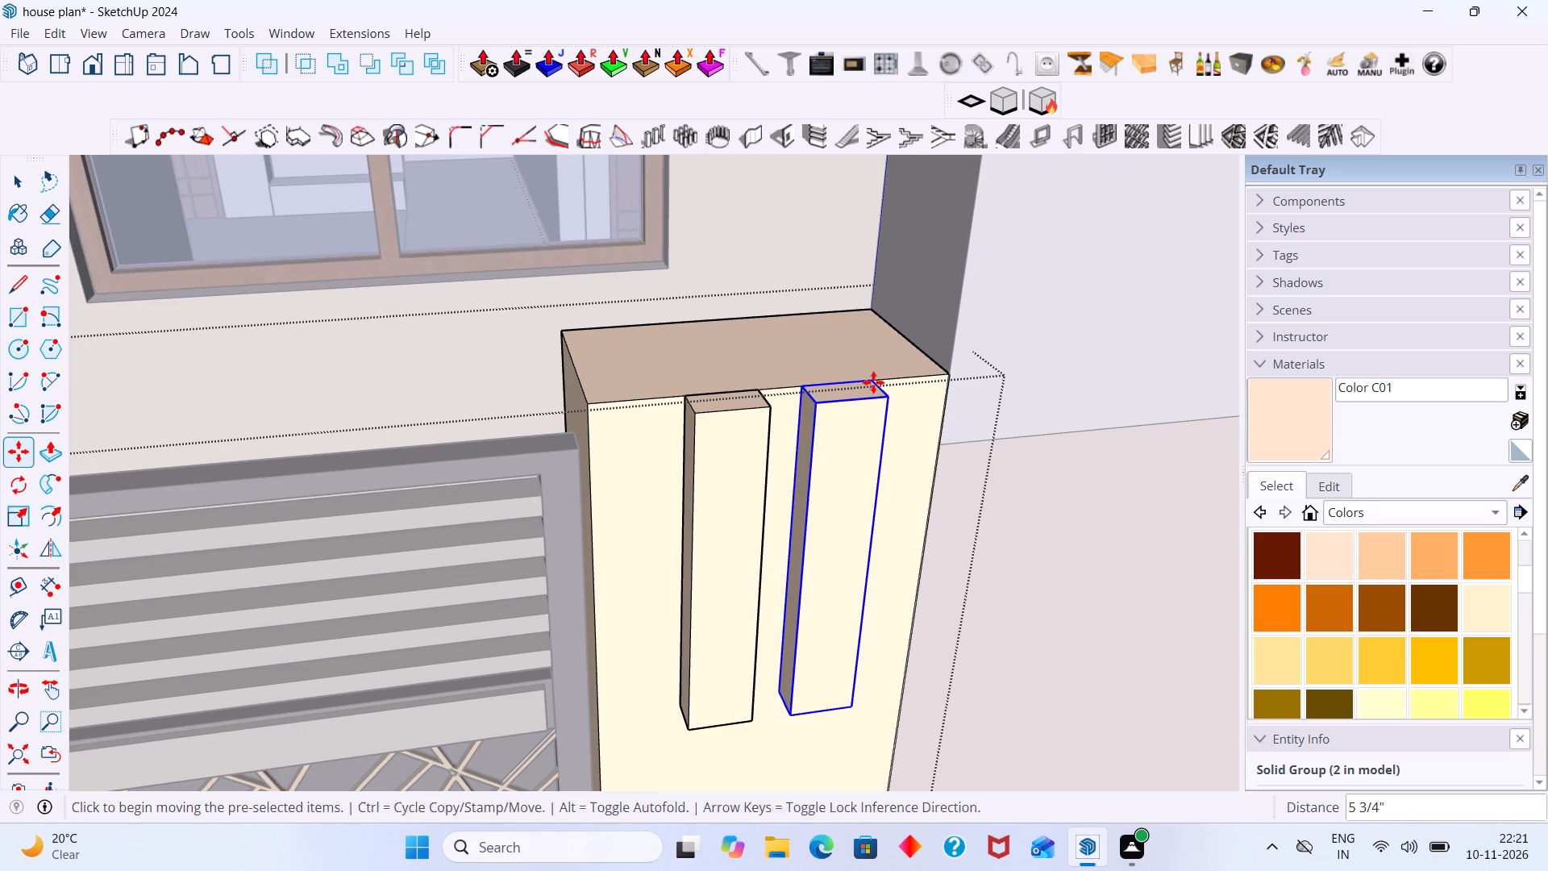
pyautogui.press('space')
pyautogui.scroll(-7, 858, 579)
pyautogui.click(997, 643)
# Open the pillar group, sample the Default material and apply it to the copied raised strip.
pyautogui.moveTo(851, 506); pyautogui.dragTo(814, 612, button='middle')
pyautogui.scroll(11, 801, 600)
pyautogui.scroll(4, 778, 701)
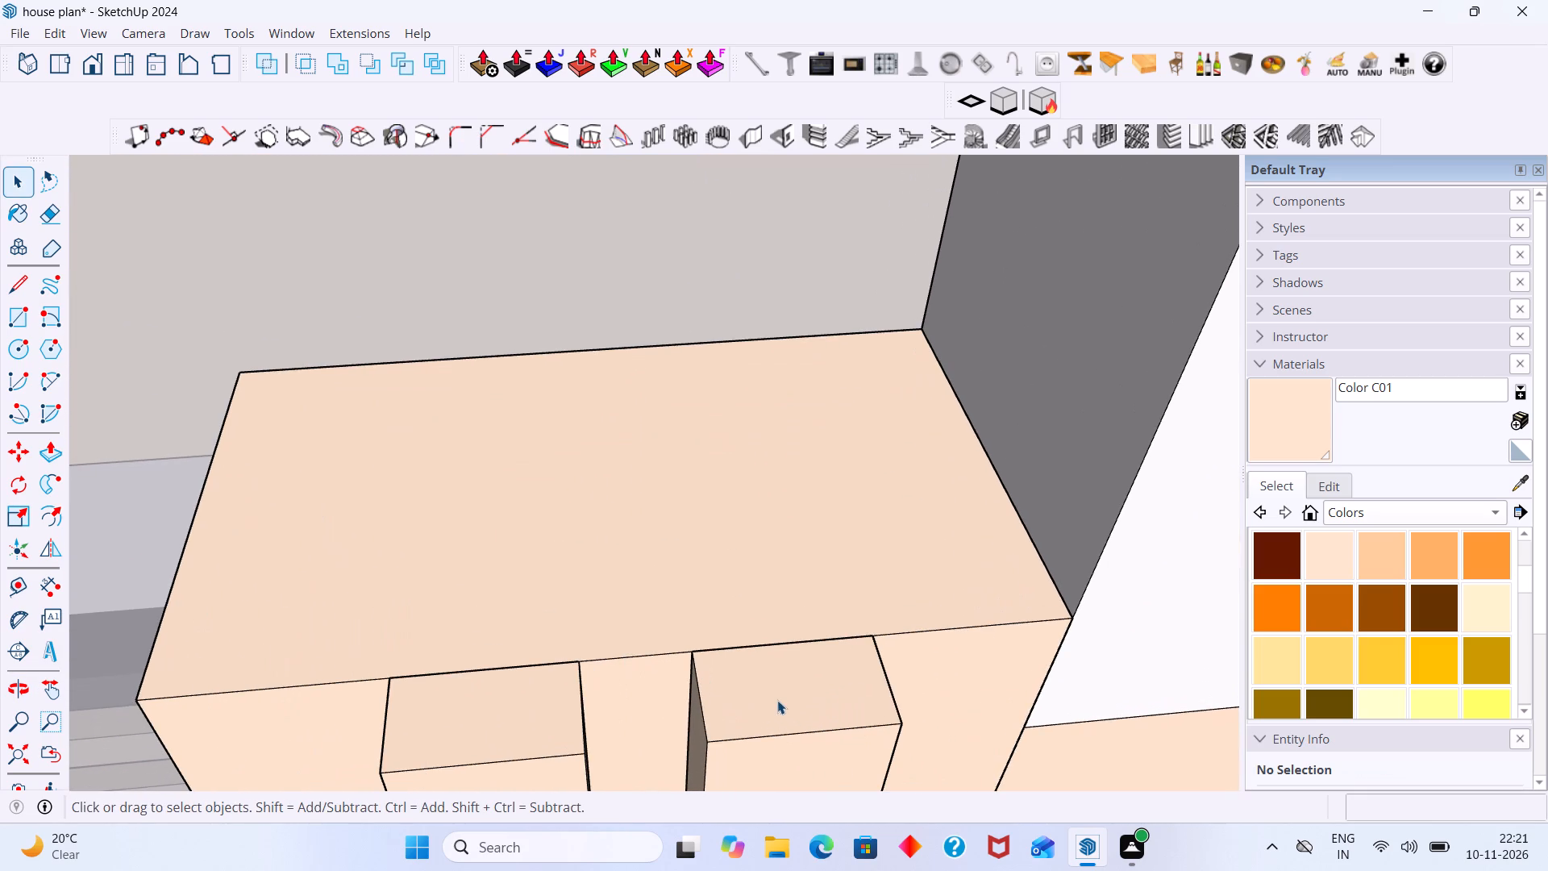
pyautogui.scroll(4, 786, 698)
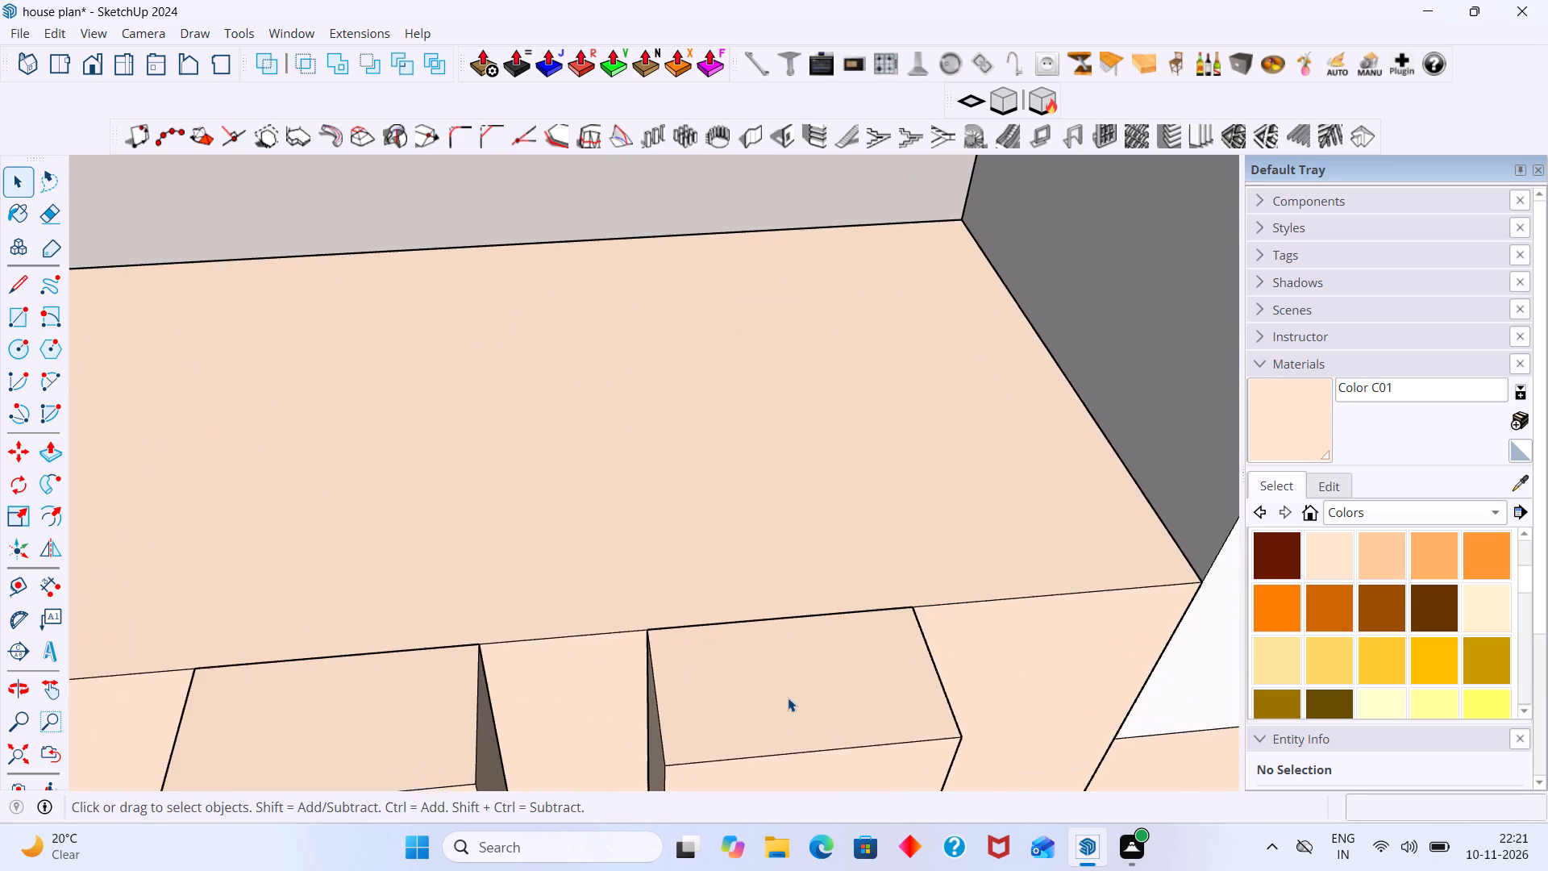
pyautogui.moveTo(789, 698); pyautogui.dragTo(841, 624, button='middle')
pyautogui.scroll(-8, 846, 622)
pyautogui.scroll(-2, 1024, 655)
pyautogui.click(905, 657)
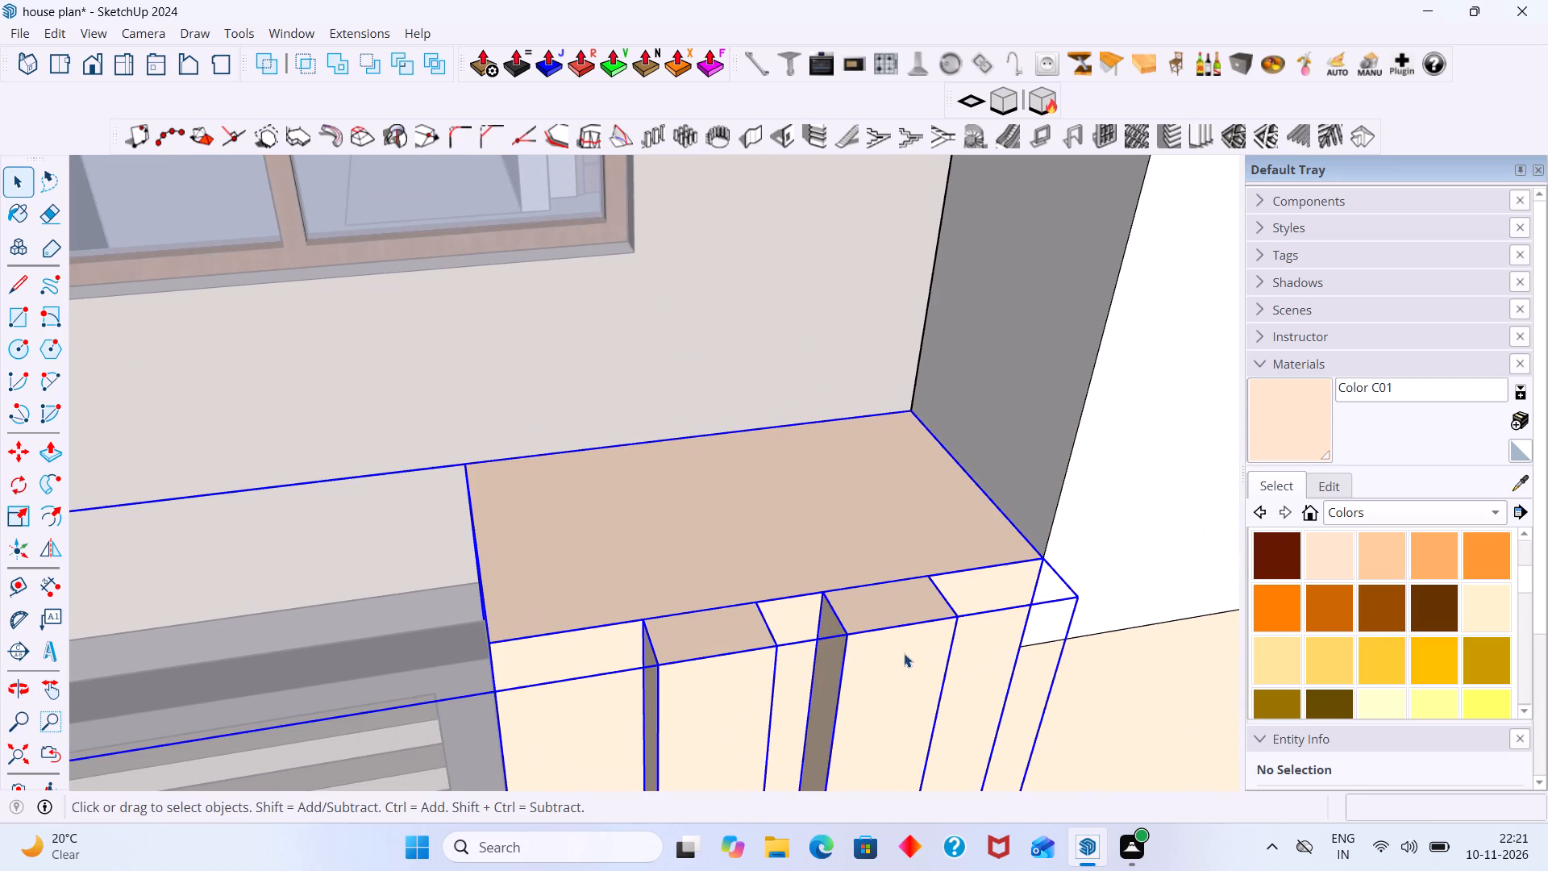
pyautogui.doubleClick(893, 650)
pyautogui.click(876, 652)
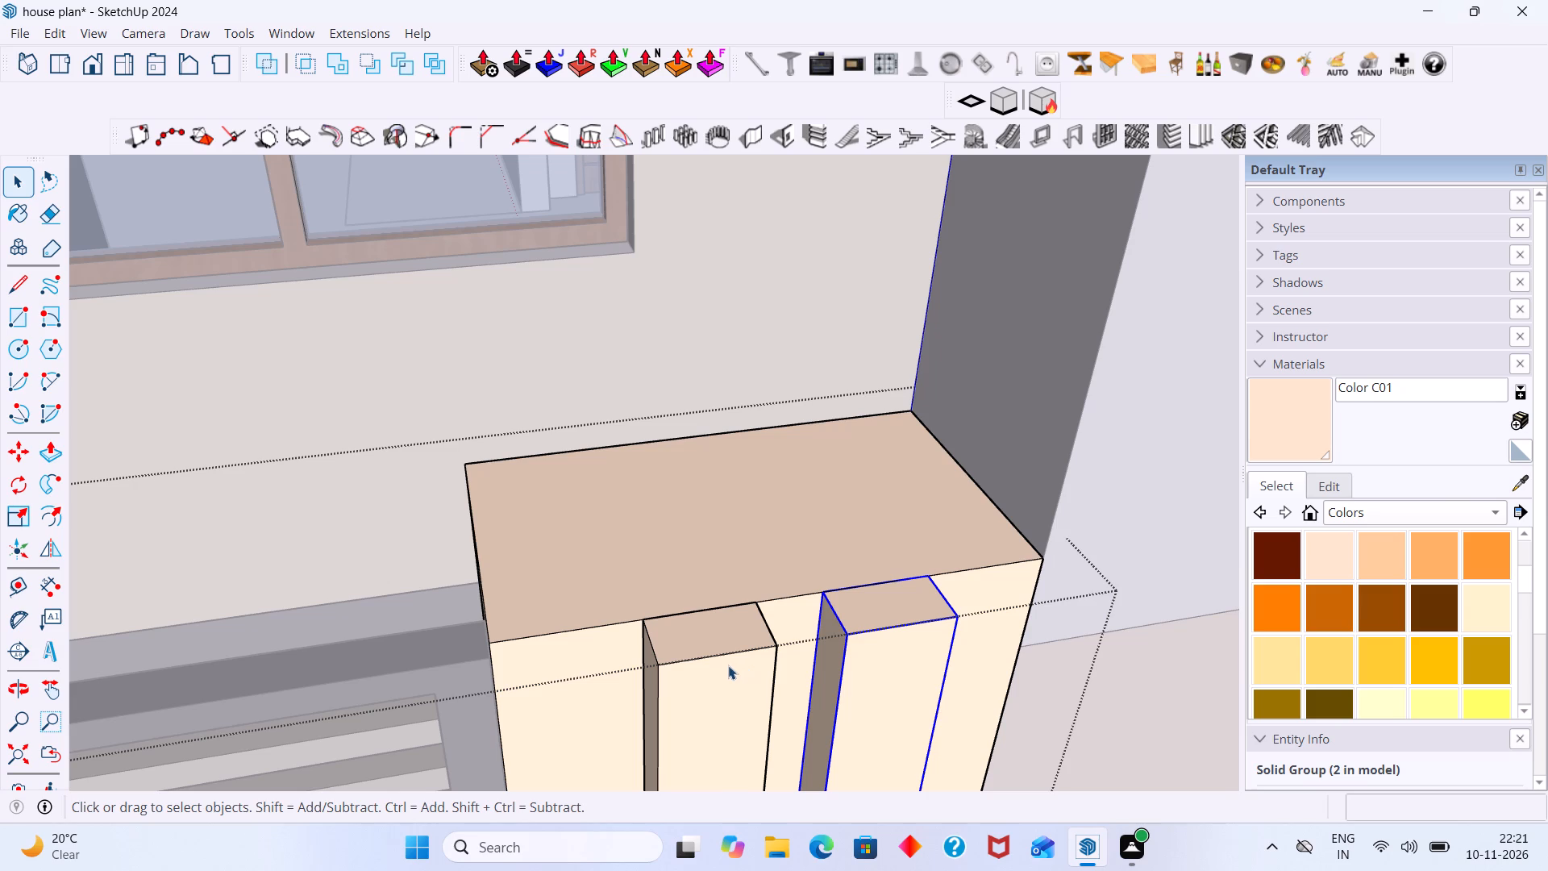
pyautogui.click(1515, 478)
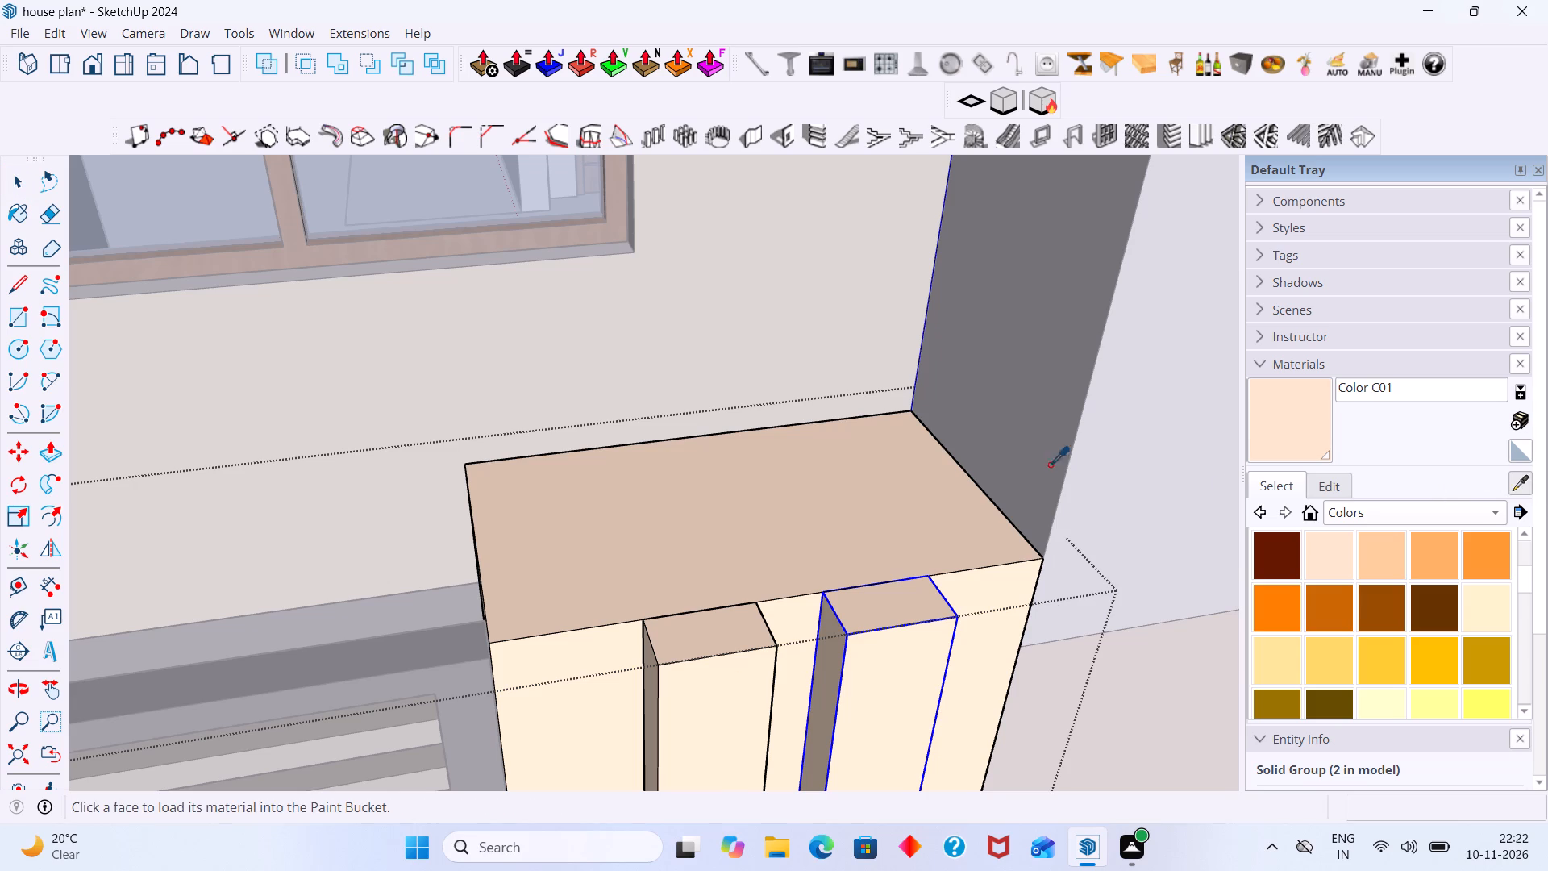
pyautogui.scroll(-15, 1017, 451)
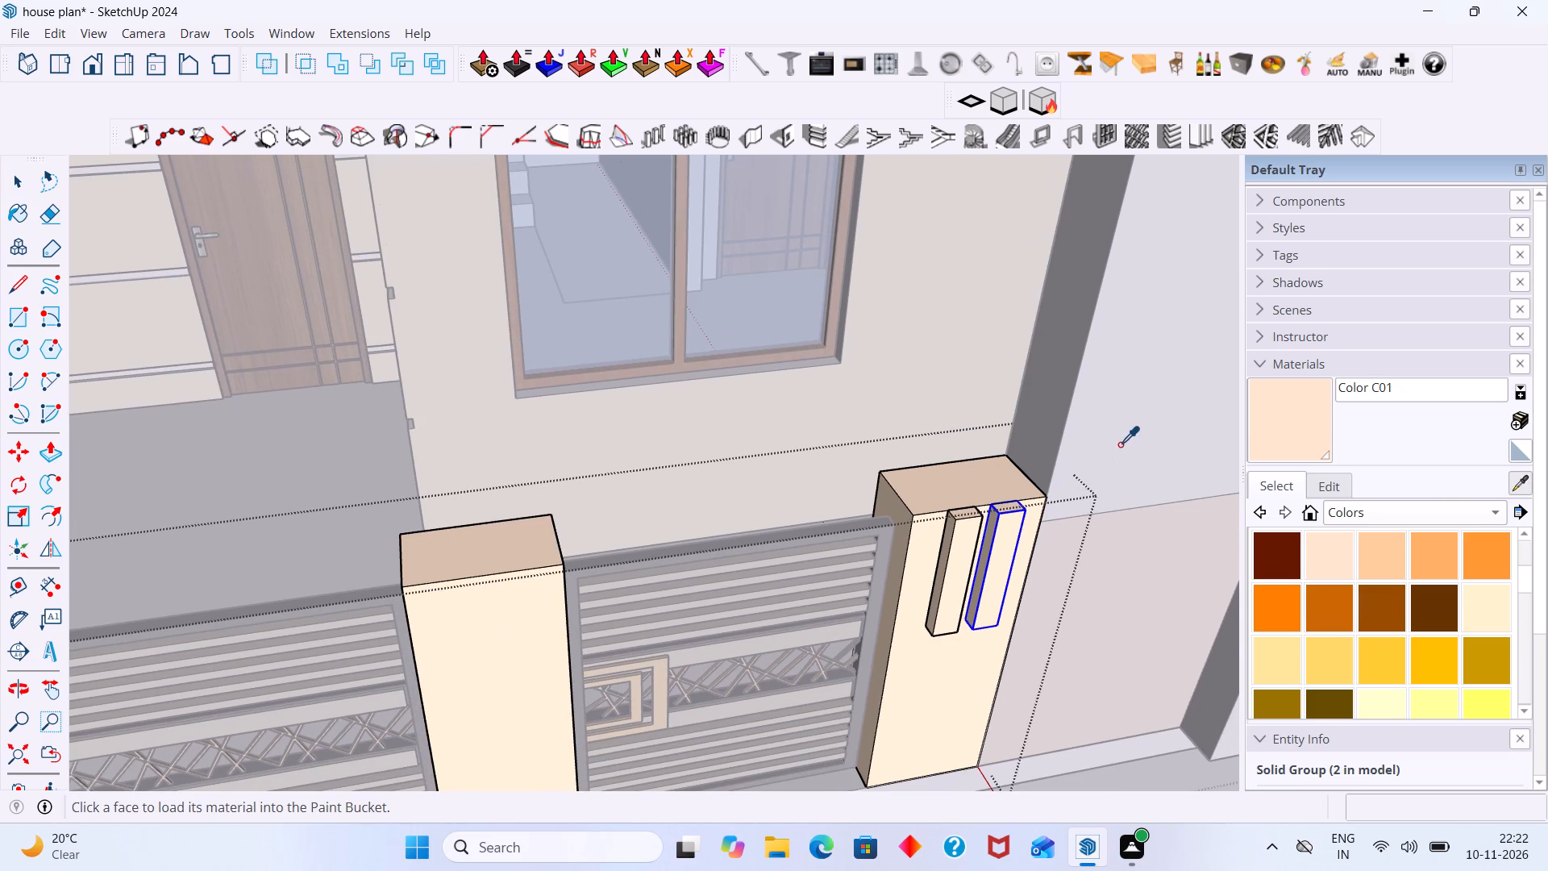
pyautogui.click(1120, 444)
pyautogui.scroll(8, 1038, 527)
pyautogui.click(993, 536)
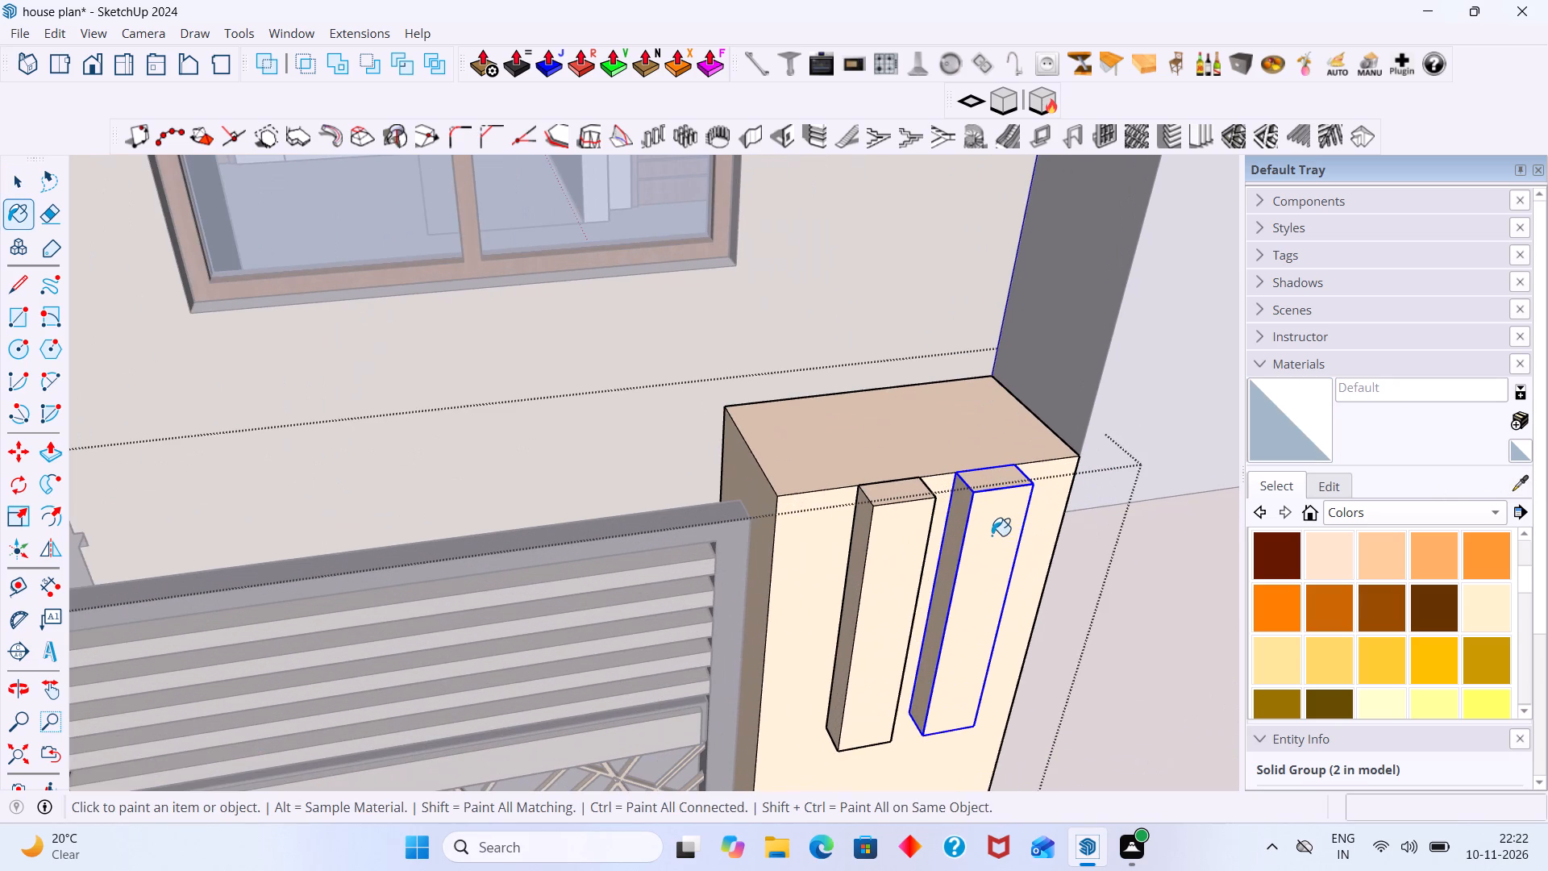
# Paint both raised strips on the pillar front with Color M00 and leave the pillar group.
pyautogui.scroll(-7, 972, 521)
pyautogui.scroll(-6, 1326, 633)
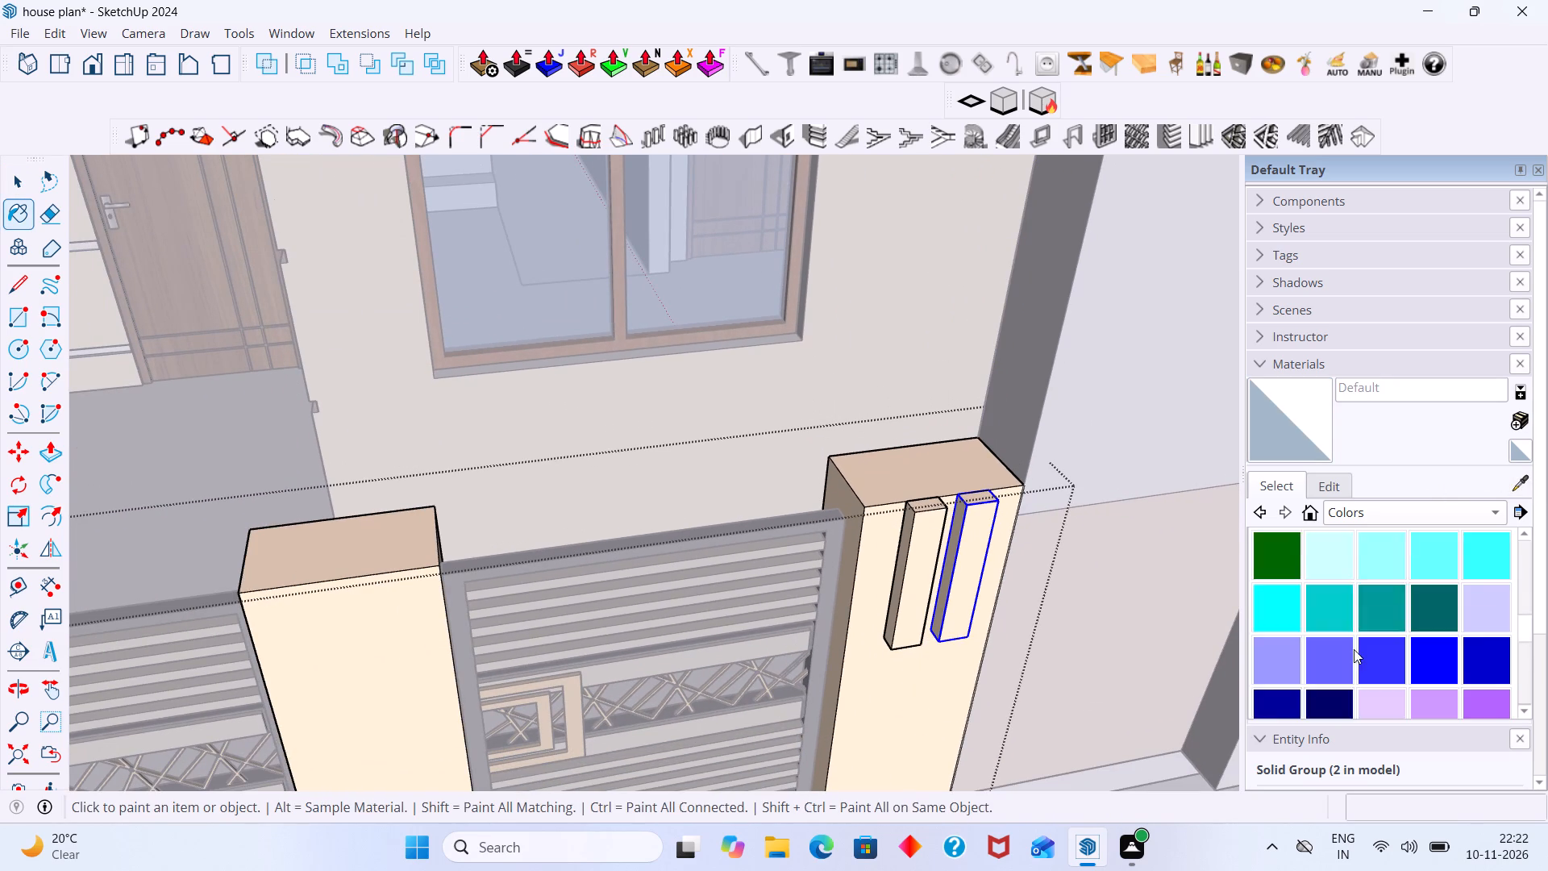
pyautogui.scroll(-9, 1354, 649)
pyautogui.click(1328, 622)
pyautogui.scroll(4, 1125, 606)
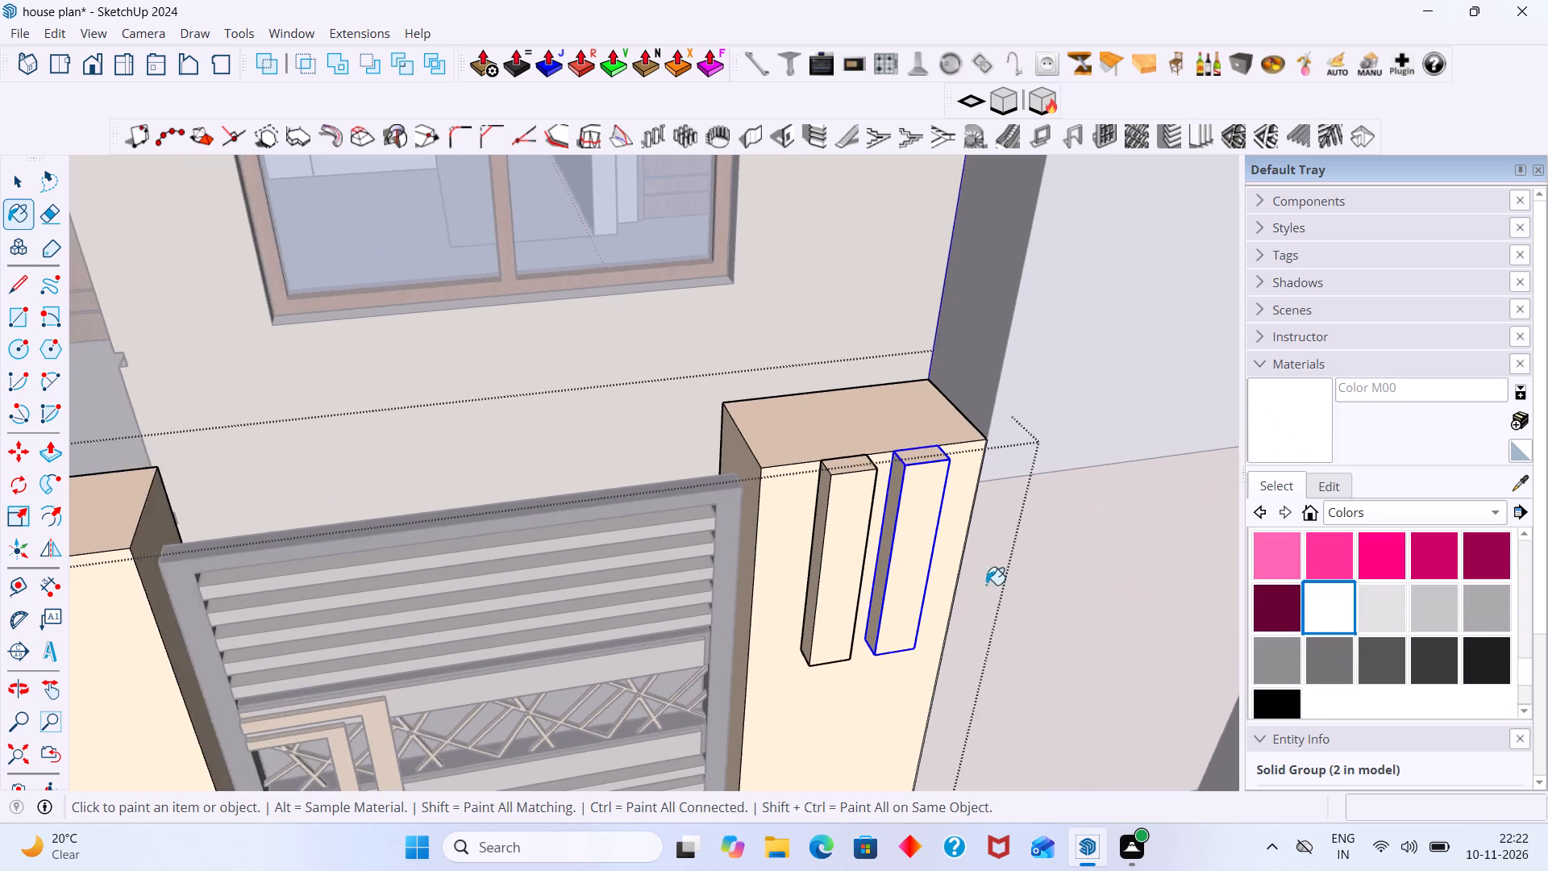
pyautogui.scroll(5, 986, 585)
pyautogui.click(874, 528)
pyautogui.click(775, 526)
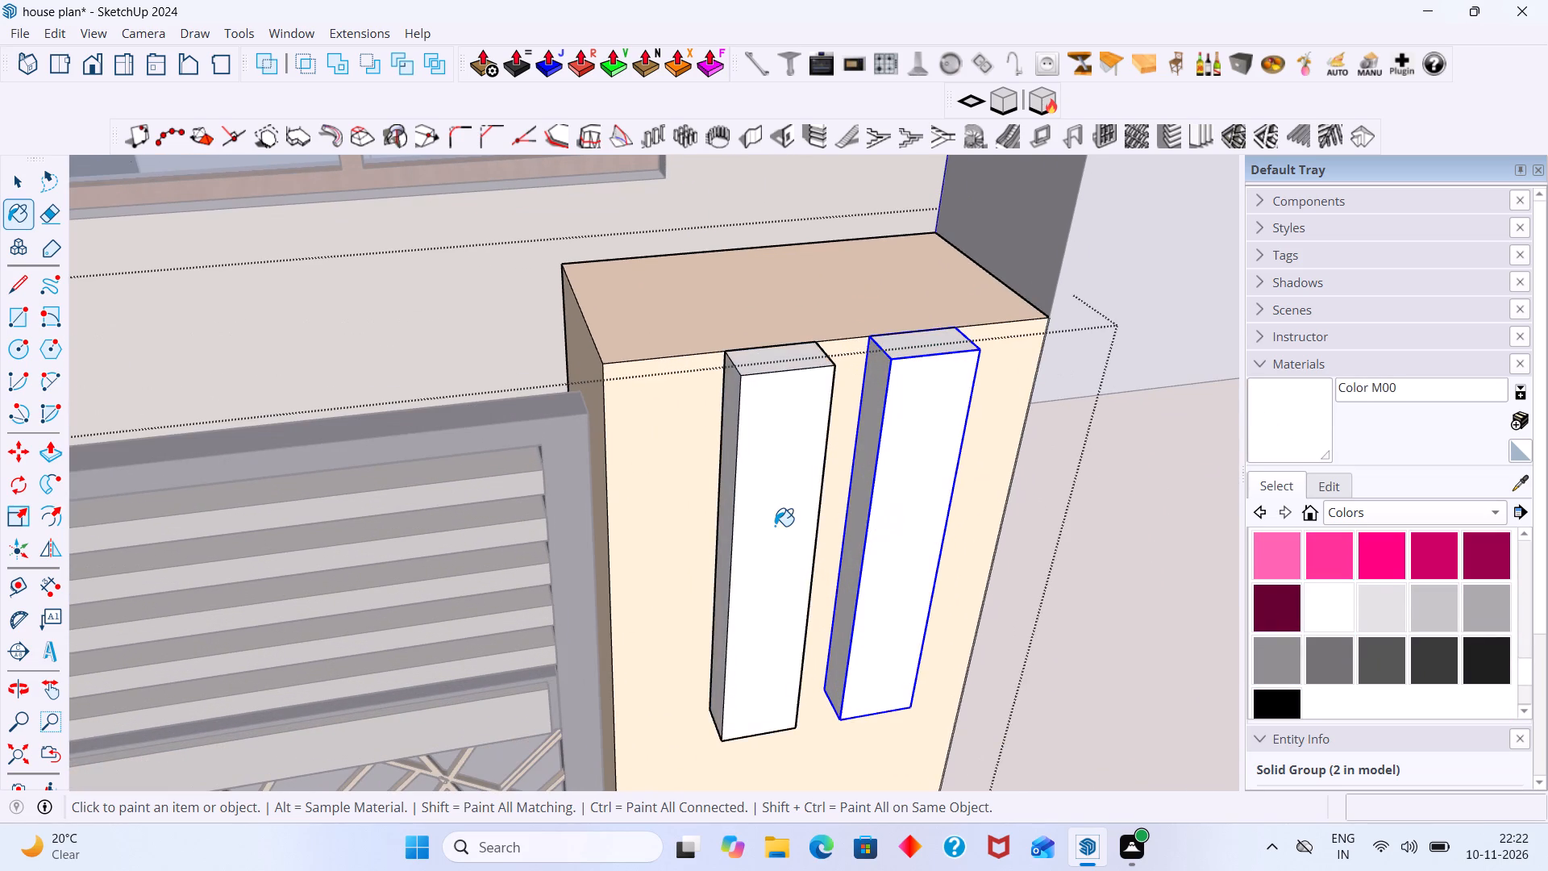
pyautogui.scroll(-8, 775, 526)
pyautogui.press('space')
pyautogui.scroll(-8, 821, 498)
pyautogui.scroll(1, 823, 504)
pyautogui.scroll(-2, 823, 507)
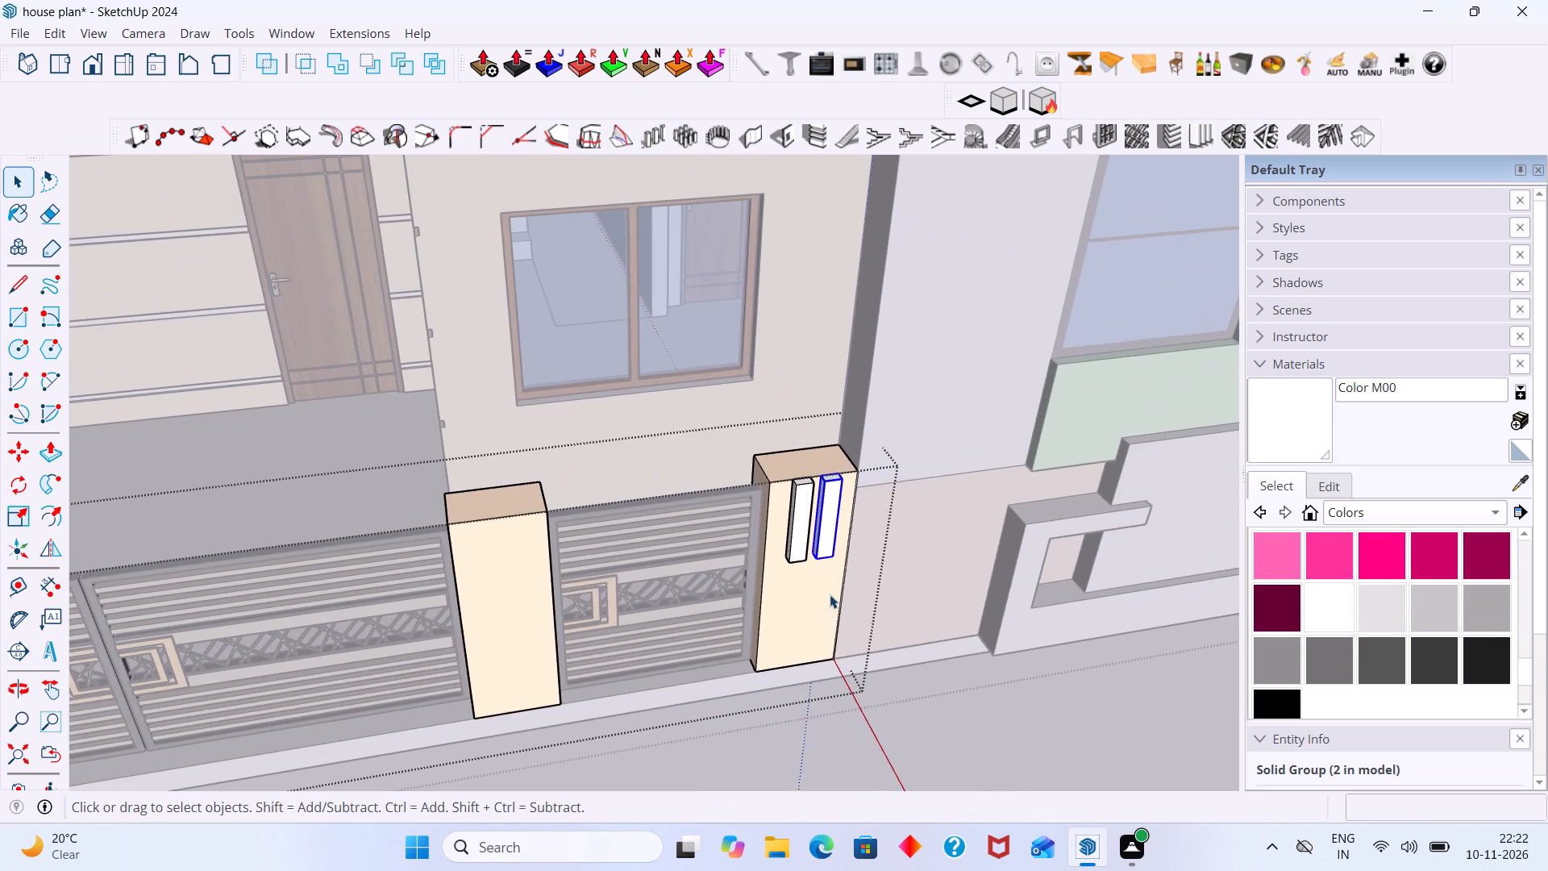
pyautogui.click(932, 748)
# Open the copied strip's group and extend its top face upward about 2 1/4" above the pillar's top edge, closing that group.
pyautogui.moveTo(782, 482); pyautogui.dragTo(651, 527, button='middle')
pyautogui.scroll(12, 786, 559)
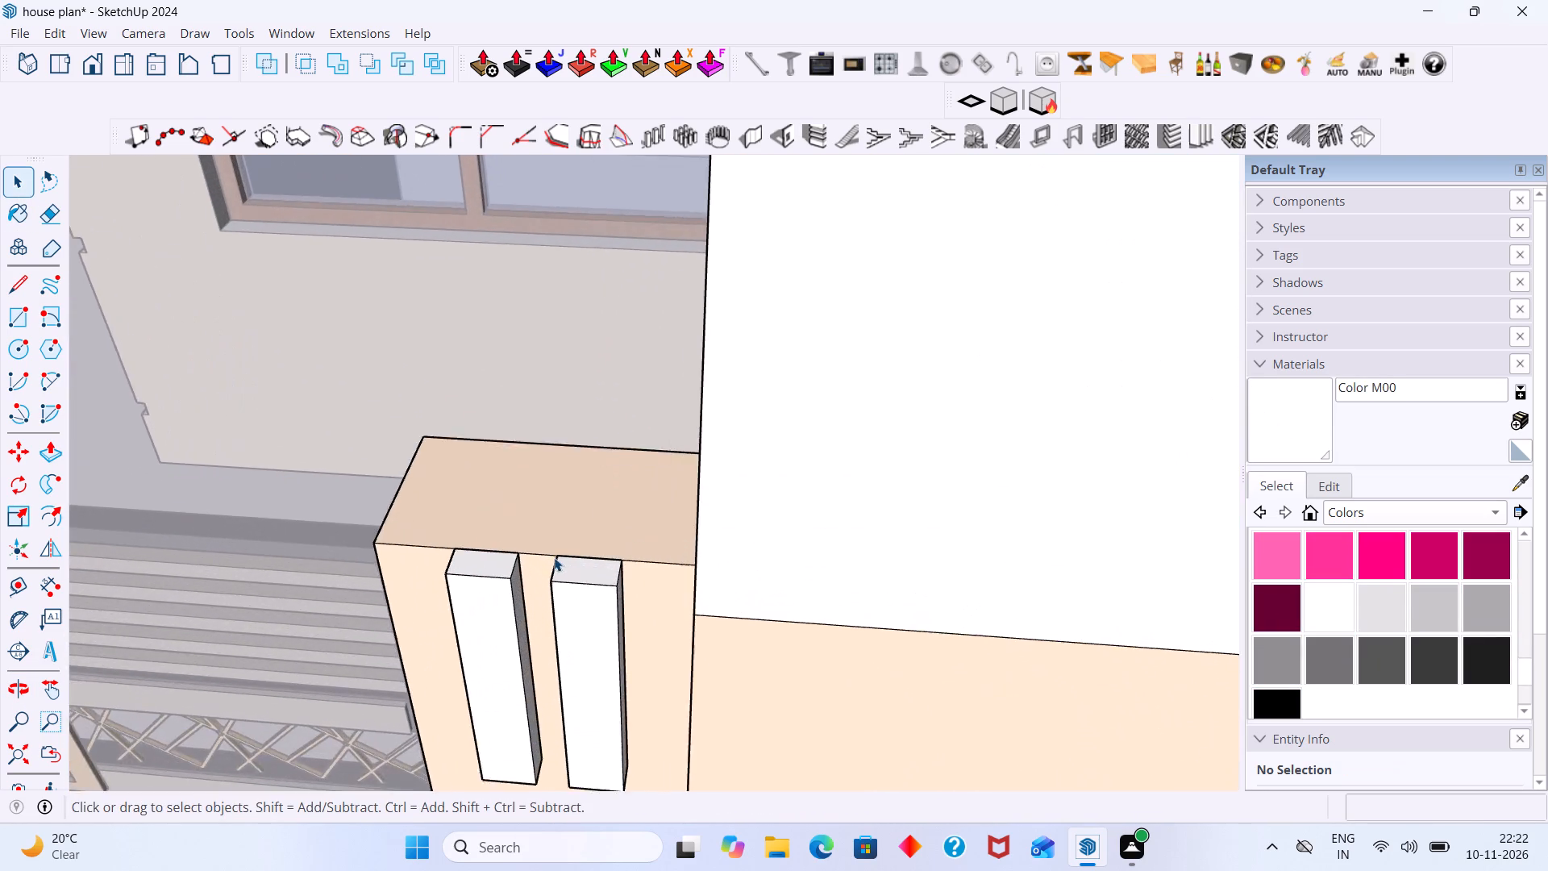
pyautogui.scroll(7, 554, 557)
pyautogui.click(581, 572)
pyautogui.scroll(3, 592, 573)
pyautogui.doubleClick(593, 573)
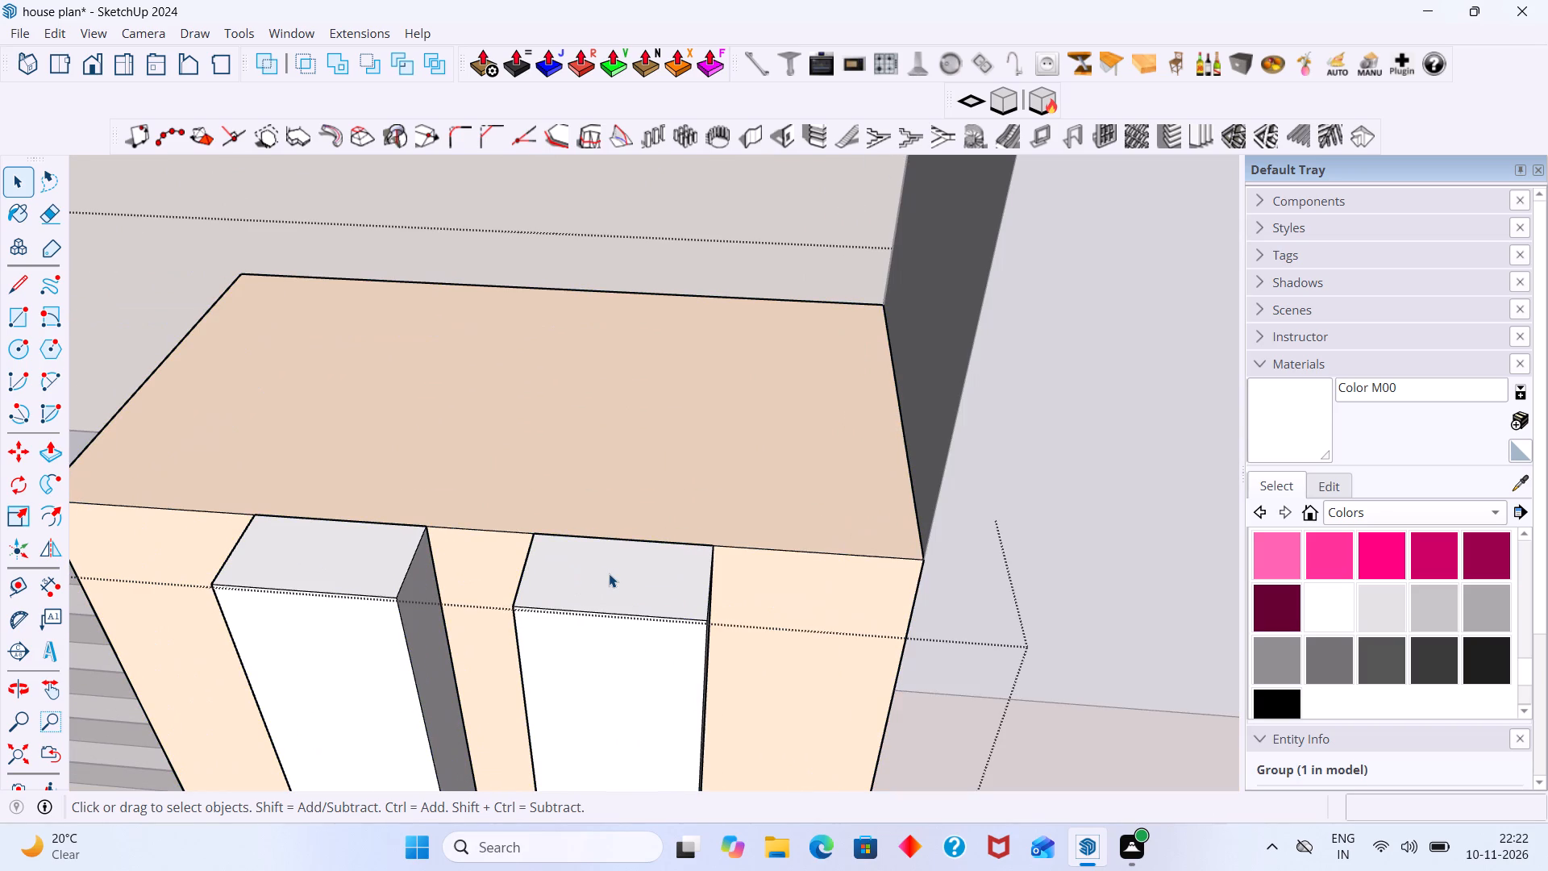
pyautogui.click(609, 573)
pyautogui.doubleClick(609, 573)
pyautogui.scroll(2, 610, 576)
pyautogui.click(610, 576)
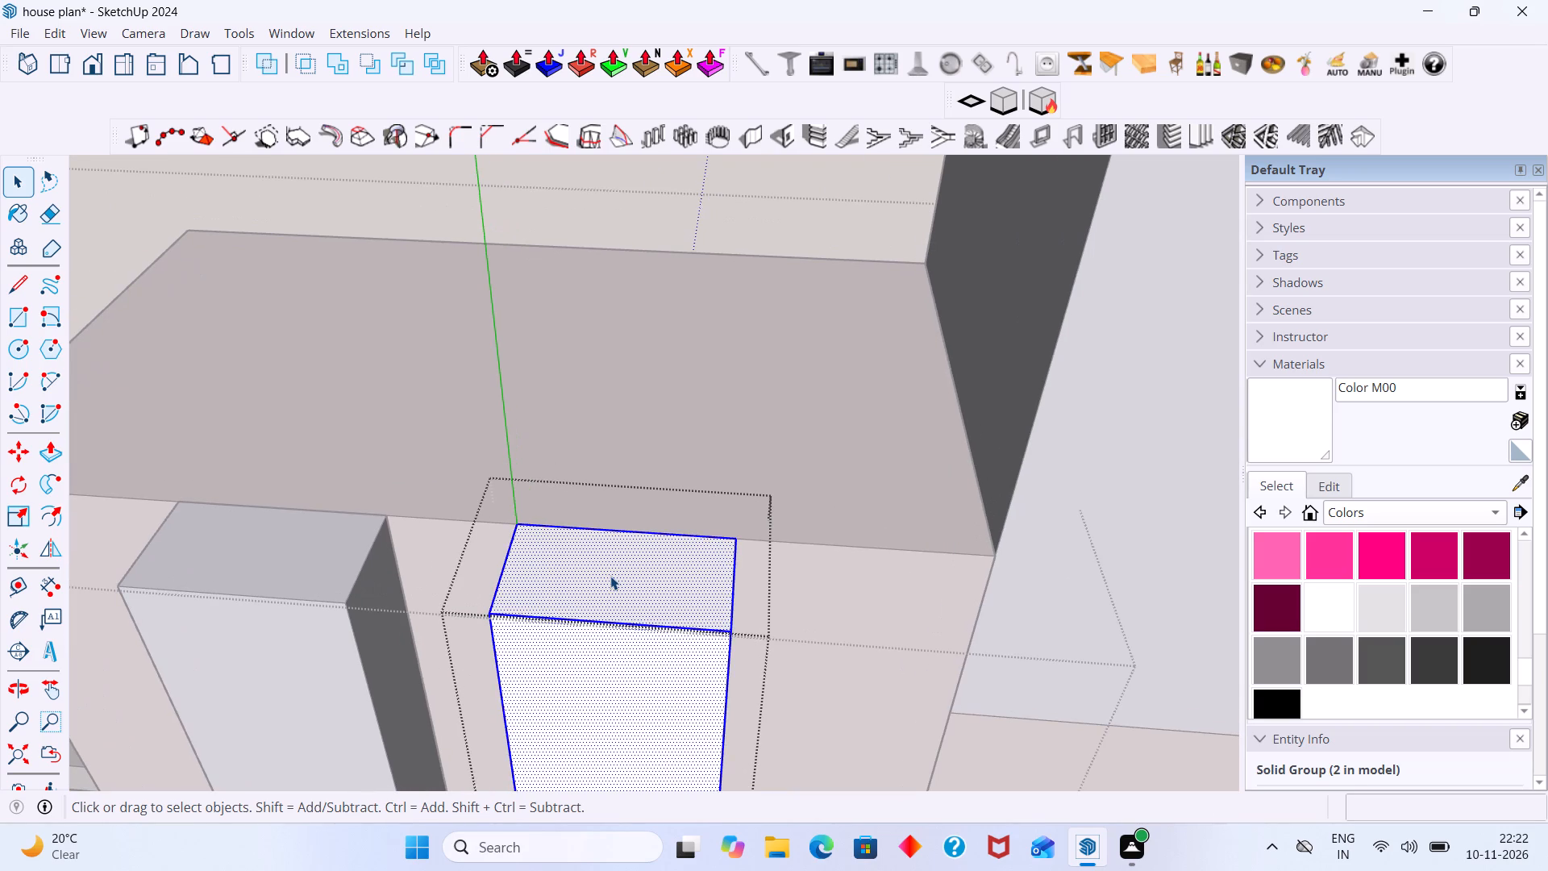
pyautogui.doubleClick(610, 576)
pyautogui.press('p')
pyautogui.click(612, 576)
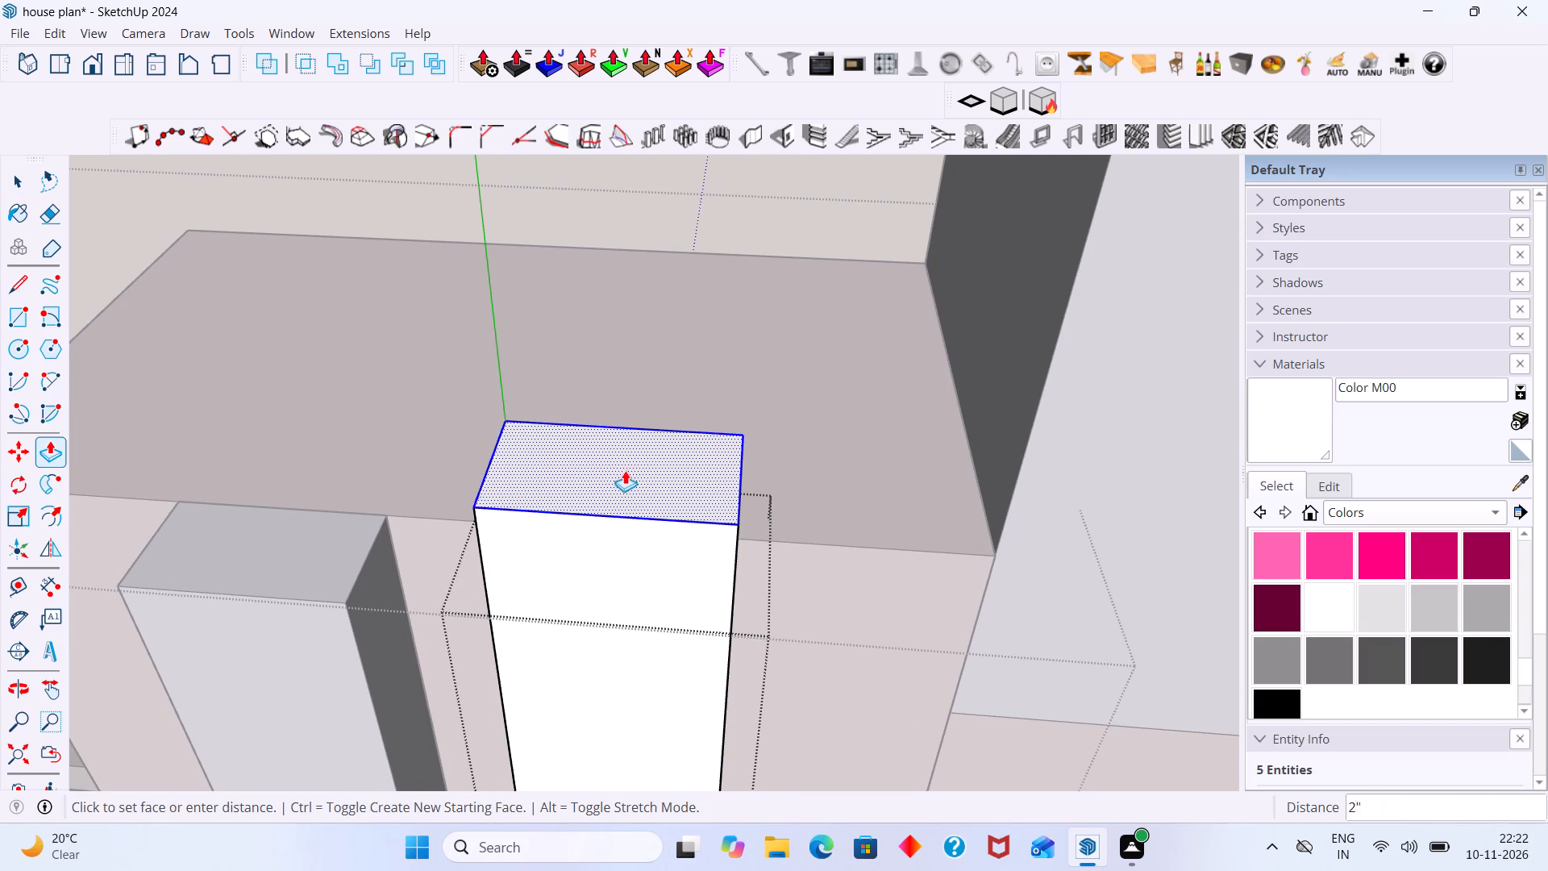
pyautogui.click(626, 458)
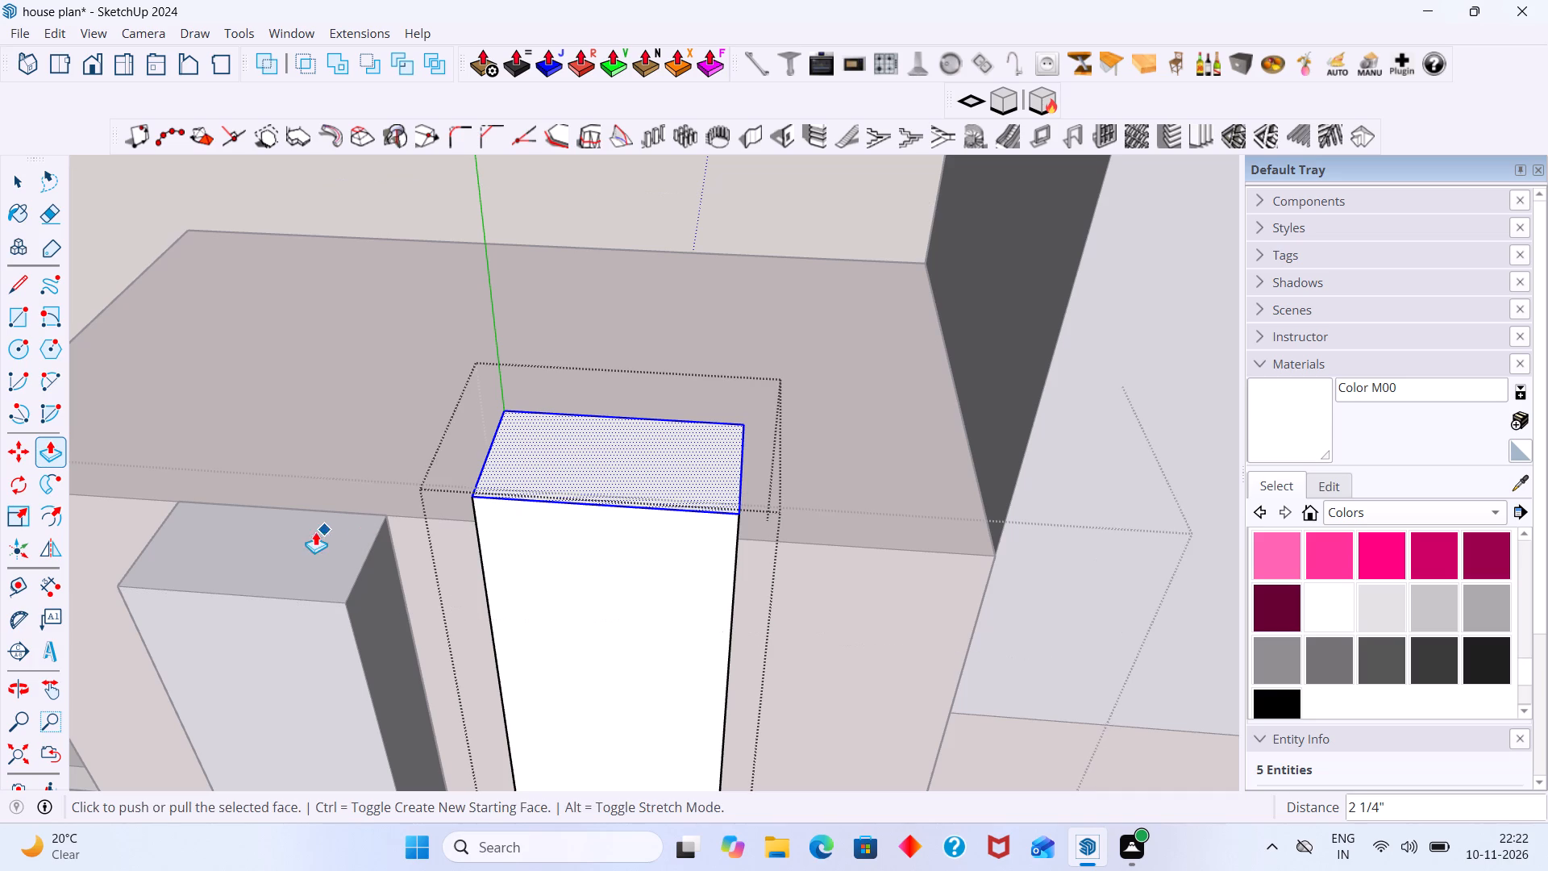
pyautogui.click(306, 538)
pyautogui.press('space')
pyautogui.click(301, 548)
# Extend the original strip's top face upward to the copied strip's height, about 2 1/4", and leave all the open groups.
pyautogui.scroll(-3, 318, 560)
pyautogui.scroll(2, 318, 565)
pyautogui.doubleClick(318, 562)
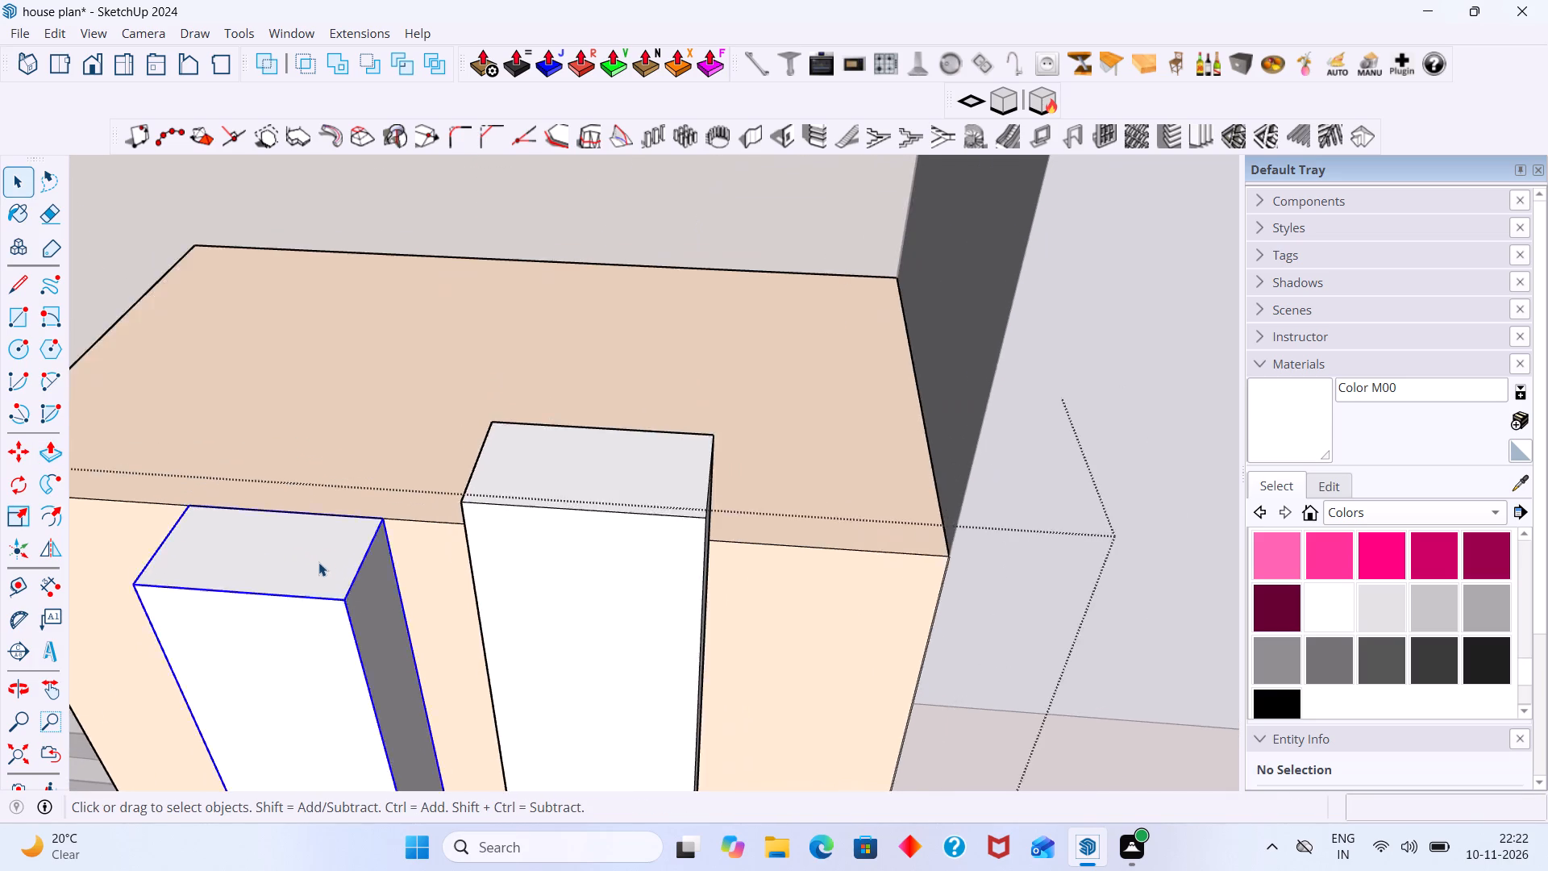
pyautogui.scroll(1, 318, 562)
pyautogui.click(318, 562)
pyautogui.press('p')
pyautogui.click(318, 562)
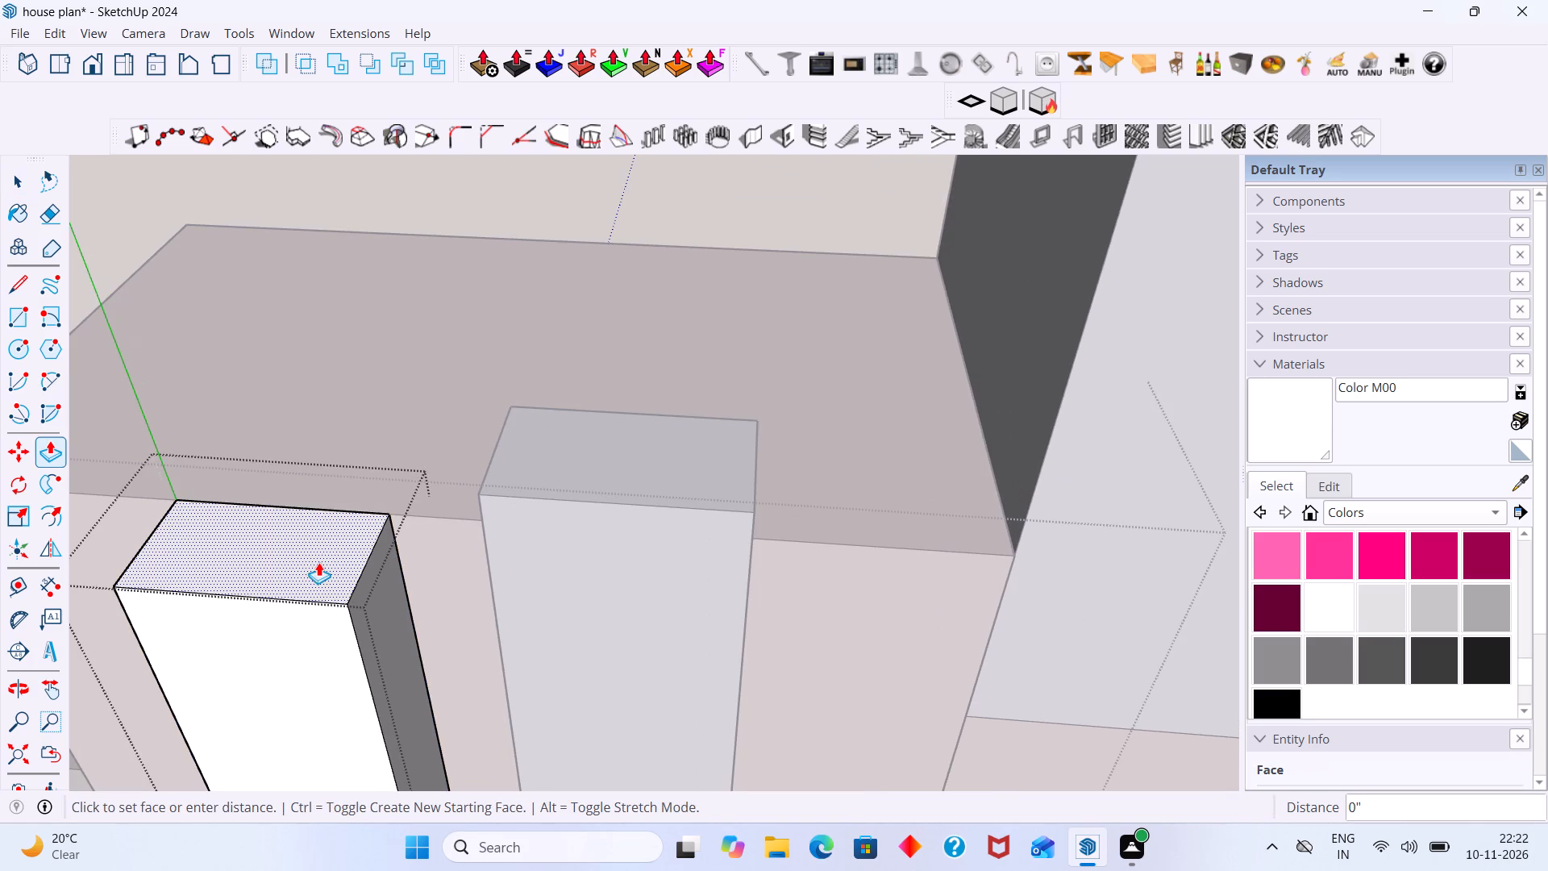
pyautogui.click(485, 496)
pyautogui.press('space')
pyautogui.scroll(-11, 495, 555)
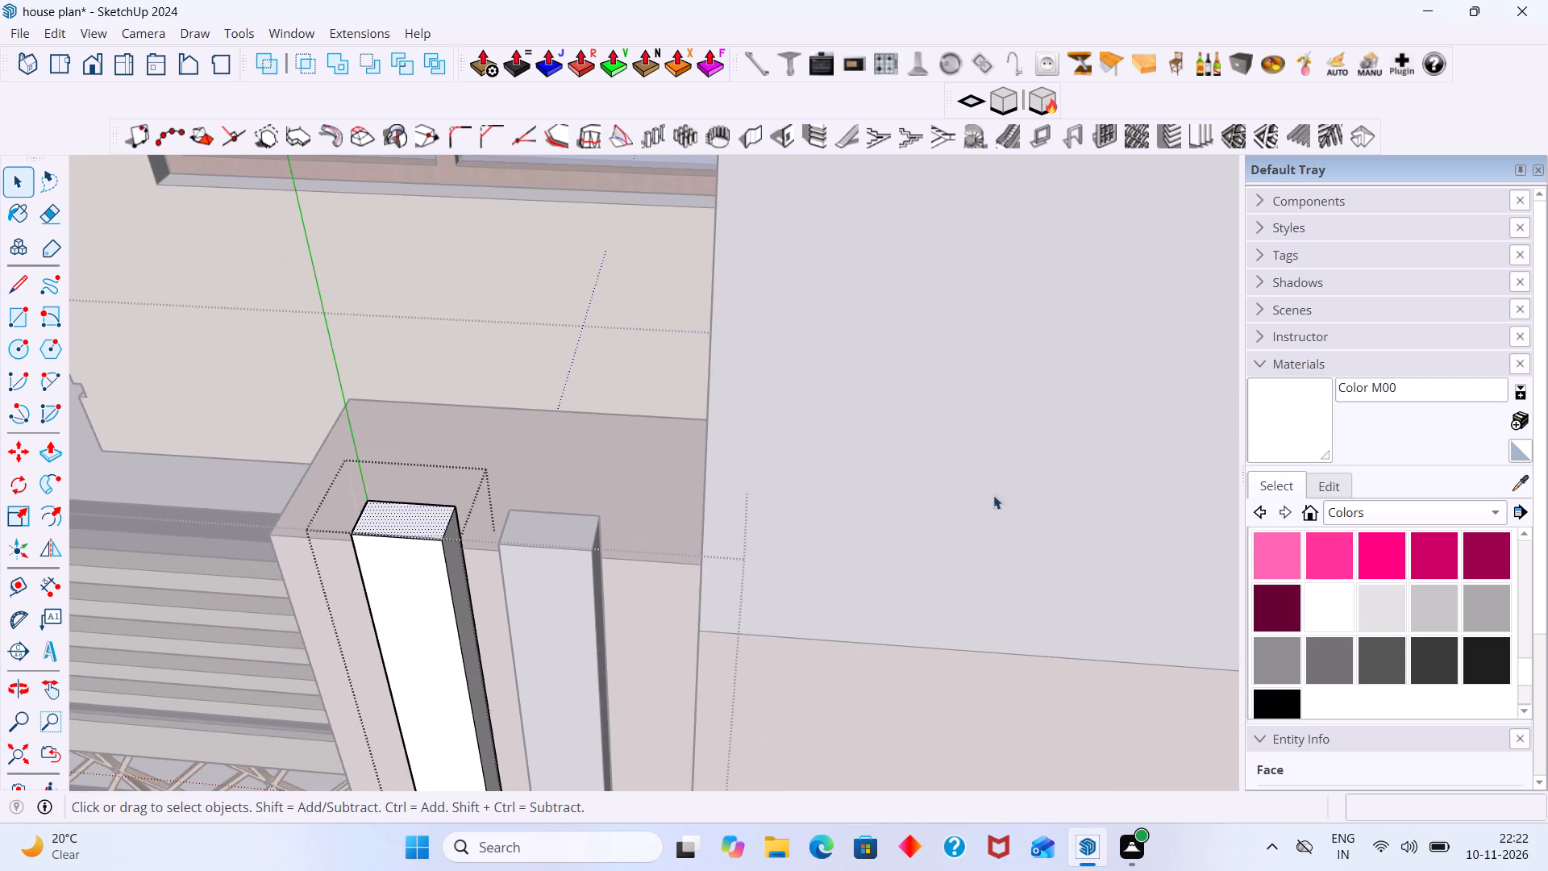
pyautogui.scroll(-20, 952, 498)
pyautogui.scroll(-1, 952, 498)
pyautogui.click(688, 691)
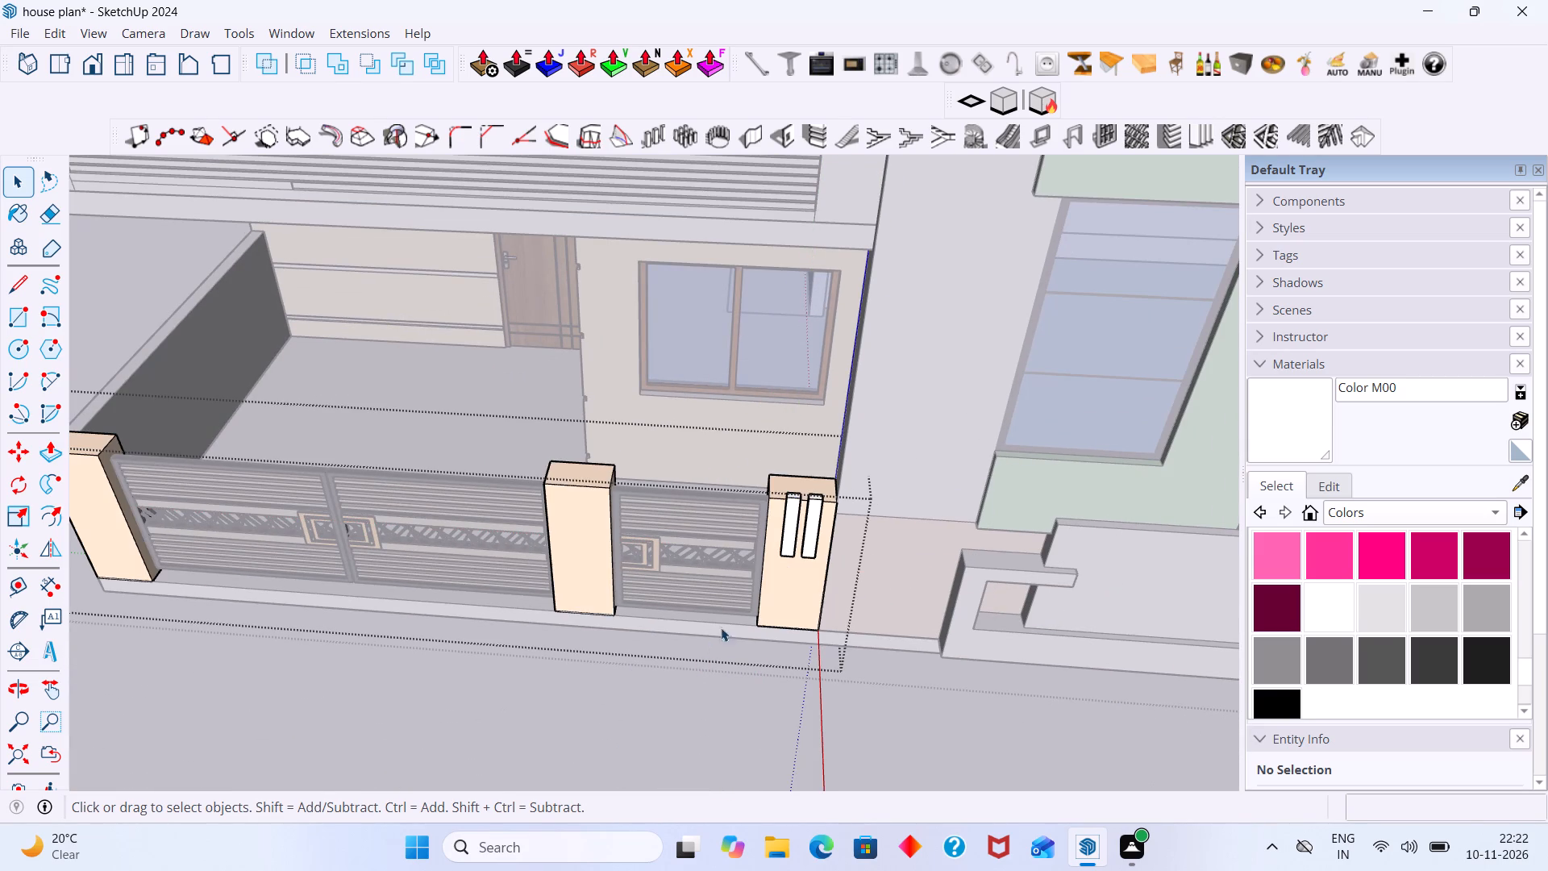
pyautogui.moveTo(821, 536); pyautogui.dragTo(958, 475, button='middle')
pyautogui.click(970, 615)
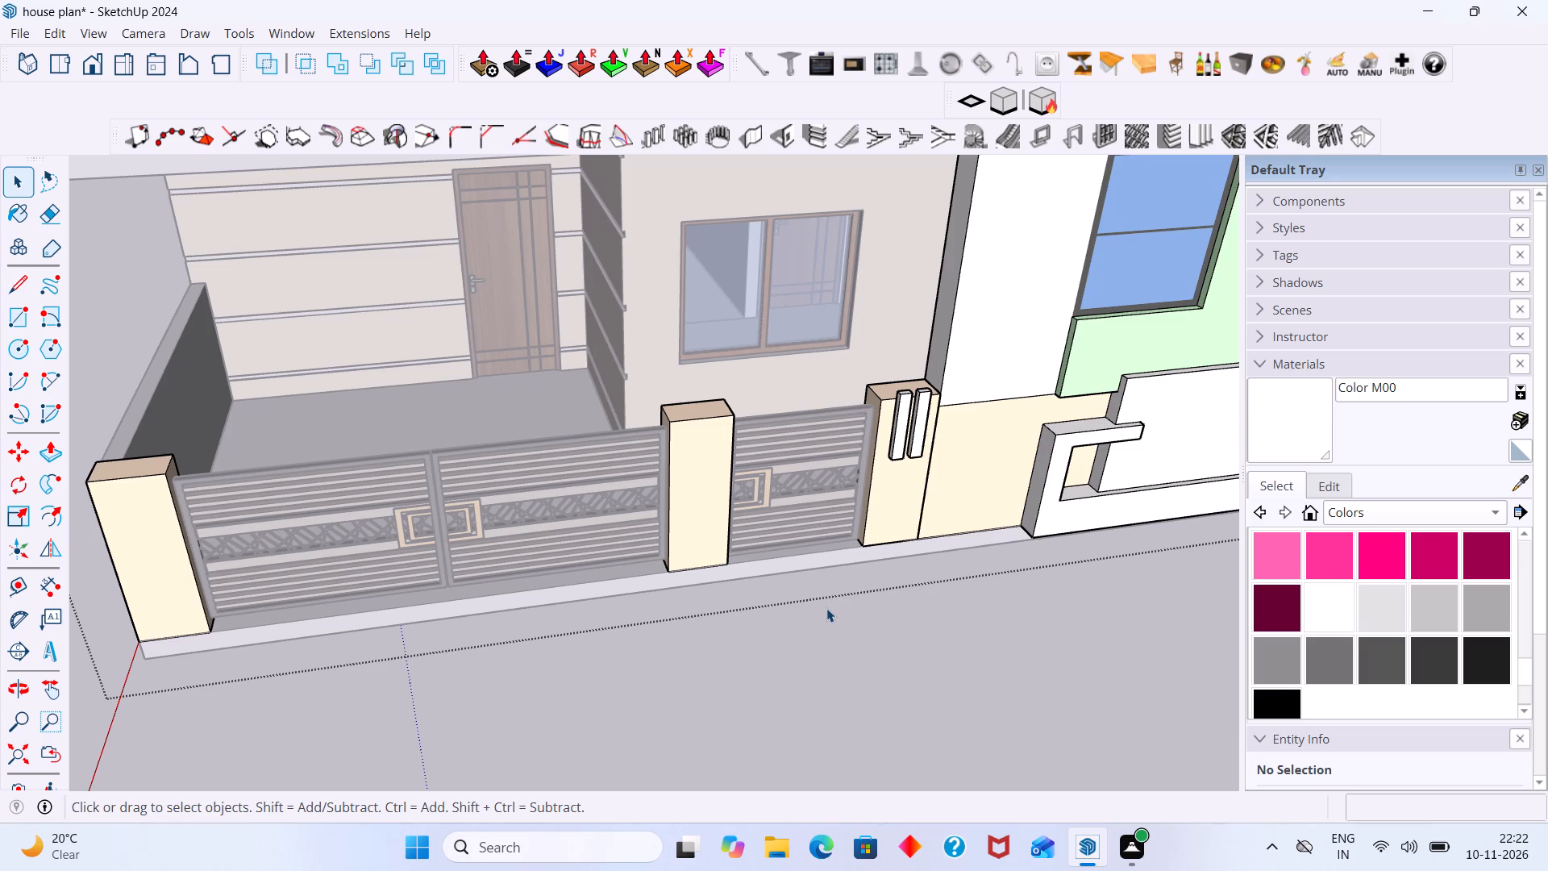
pyautogui.keyDown('shift'); pyautogui.moveTo(799, 604); pyautogui.dragTo(565, 599, button='middle'); pyautogui.keyUp('shift')
pyautogui.scroll(-3, 555, 611)
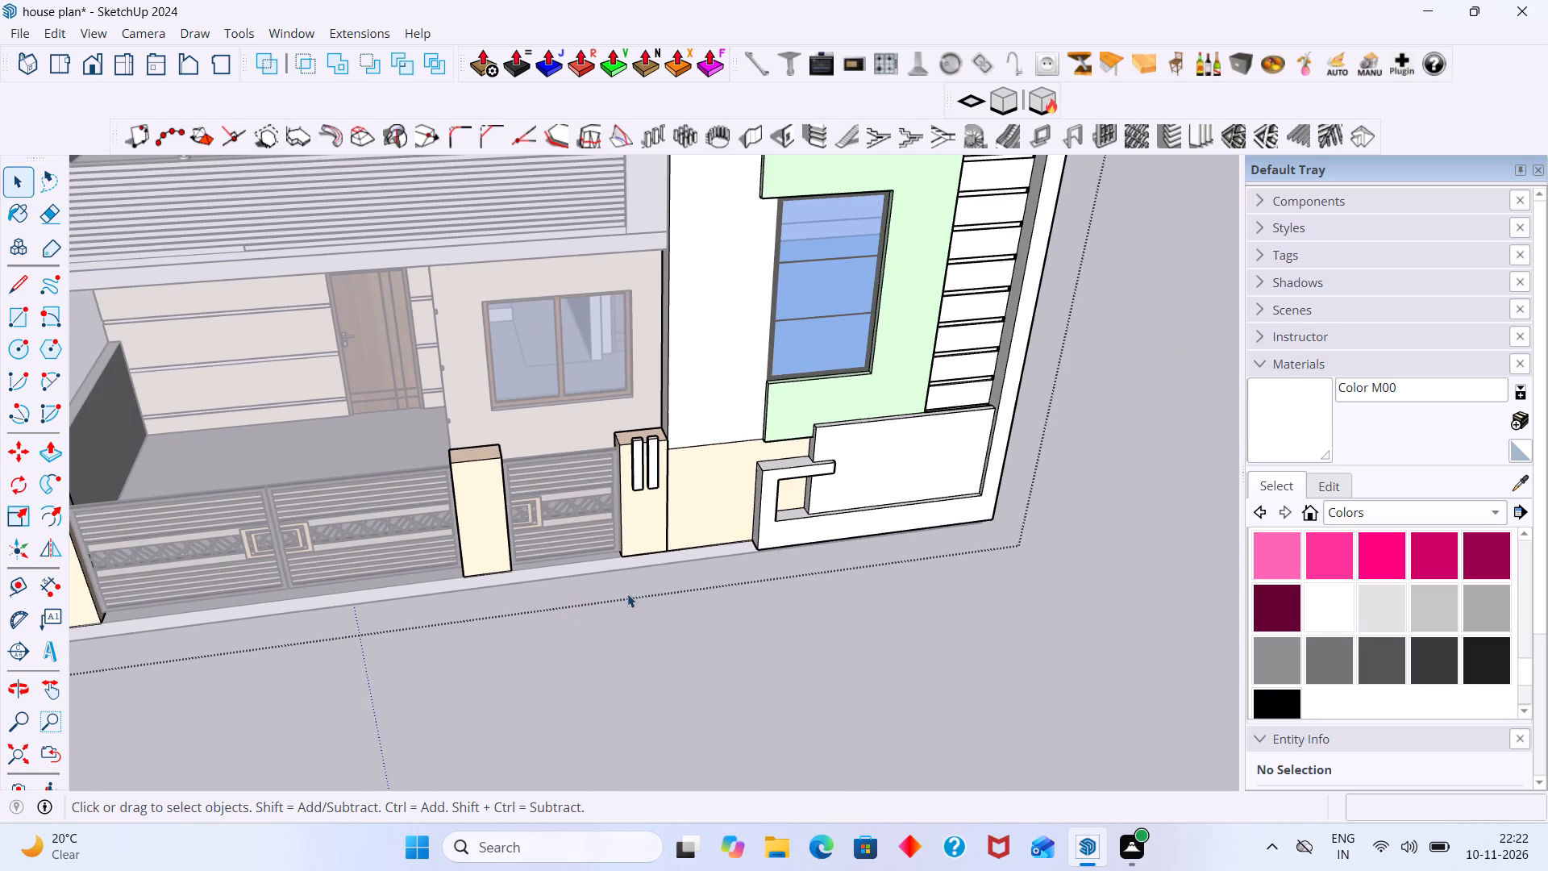
pyautogui.scroll(-3, 627, 588)
pyautogui.keyDown('shift'); pyautogui.moveTo(595, 602); pyautogui.dragTo(627, 601, button='middle'); pyautogui.keyUp('shift')
pyautogui.click(597, 662)
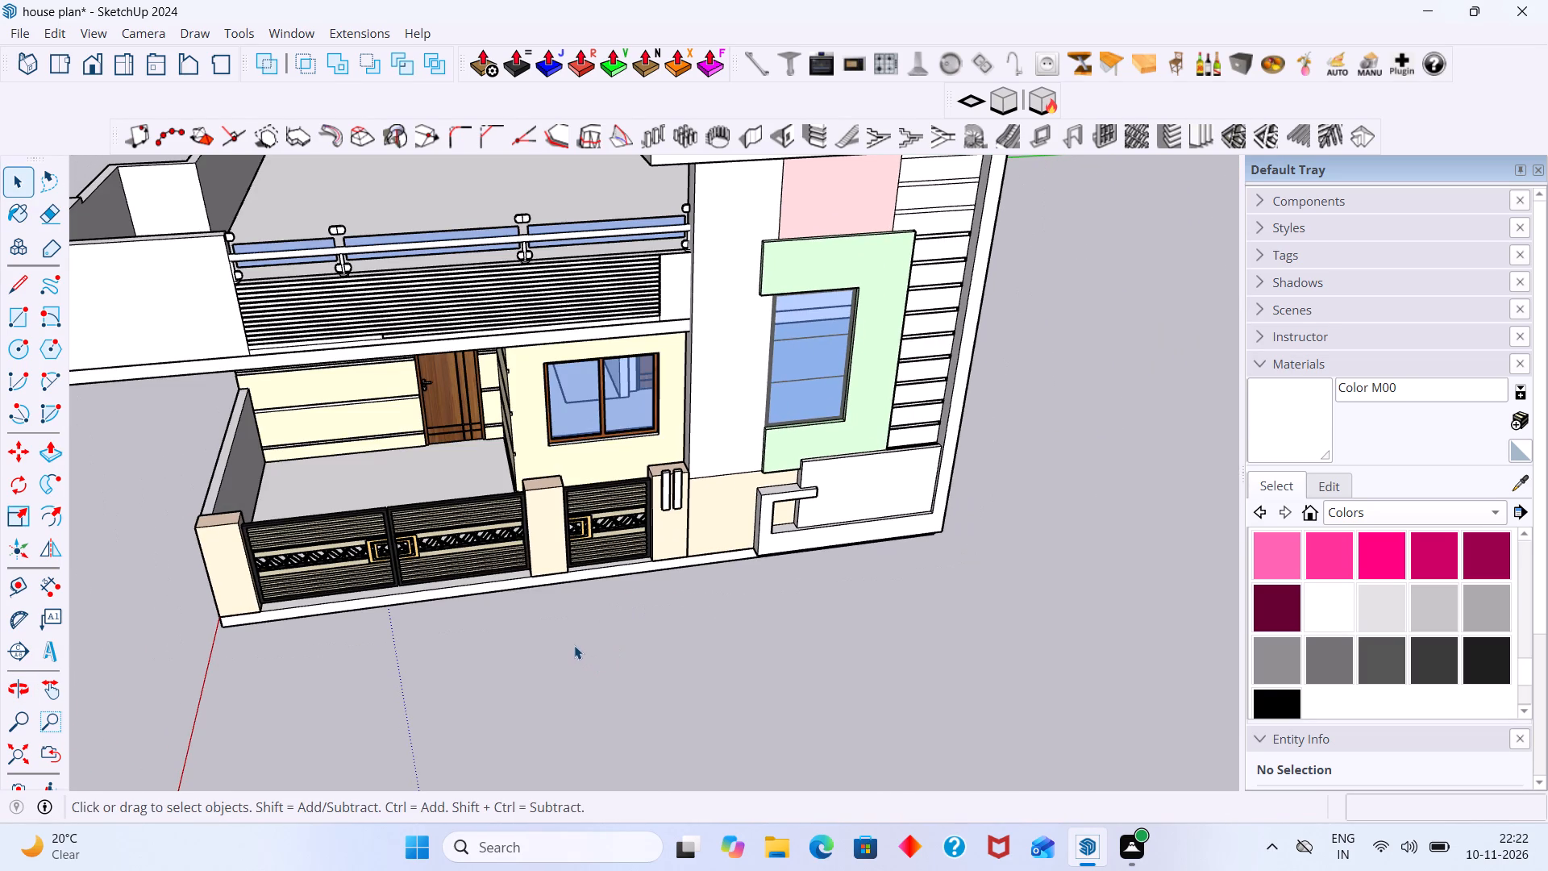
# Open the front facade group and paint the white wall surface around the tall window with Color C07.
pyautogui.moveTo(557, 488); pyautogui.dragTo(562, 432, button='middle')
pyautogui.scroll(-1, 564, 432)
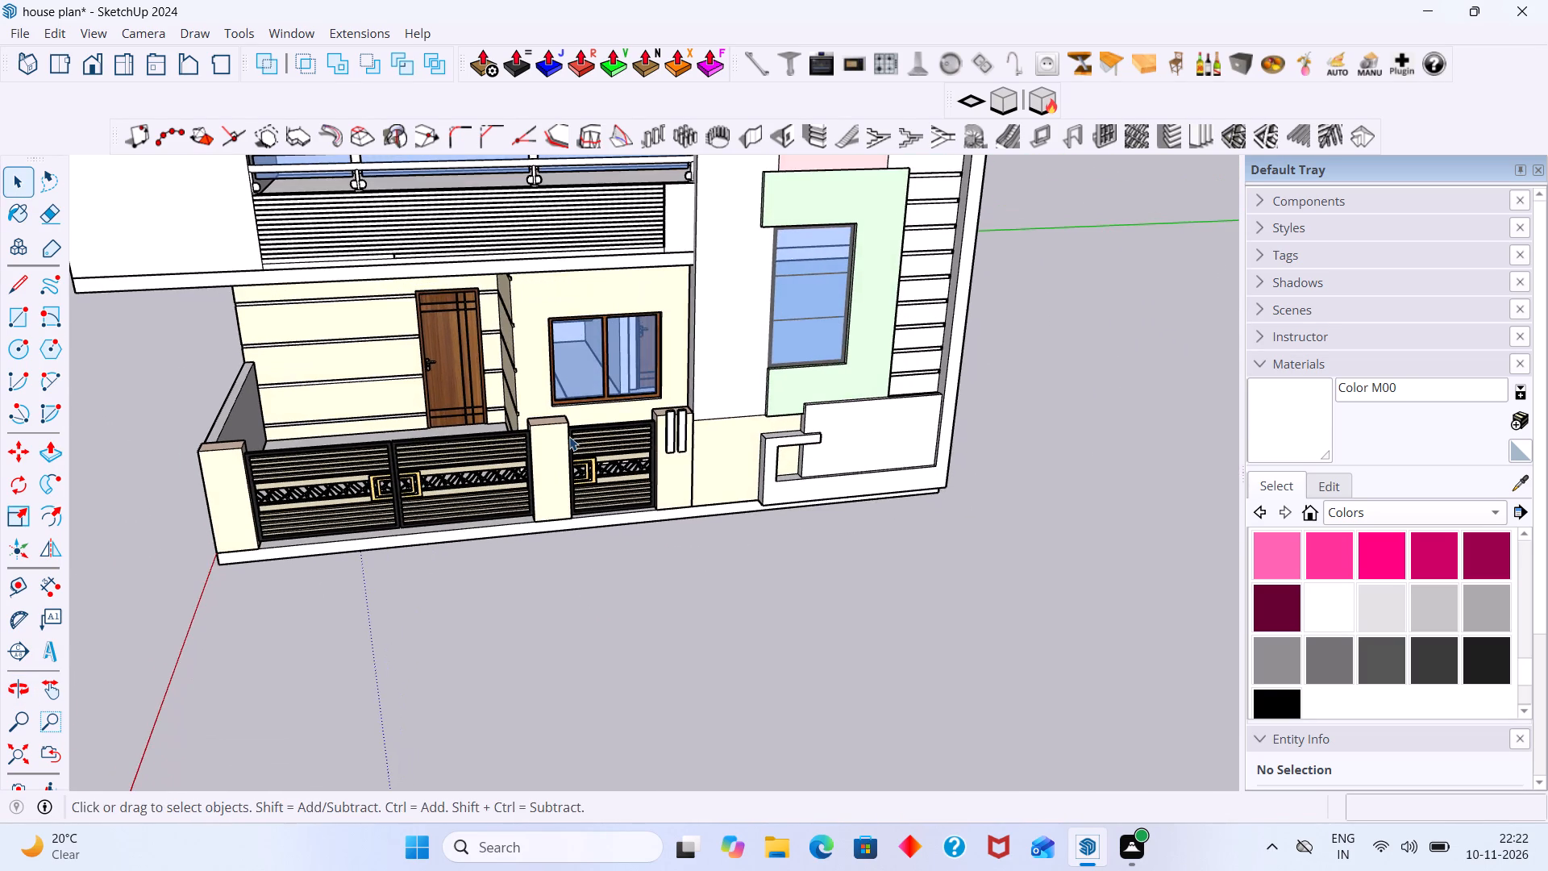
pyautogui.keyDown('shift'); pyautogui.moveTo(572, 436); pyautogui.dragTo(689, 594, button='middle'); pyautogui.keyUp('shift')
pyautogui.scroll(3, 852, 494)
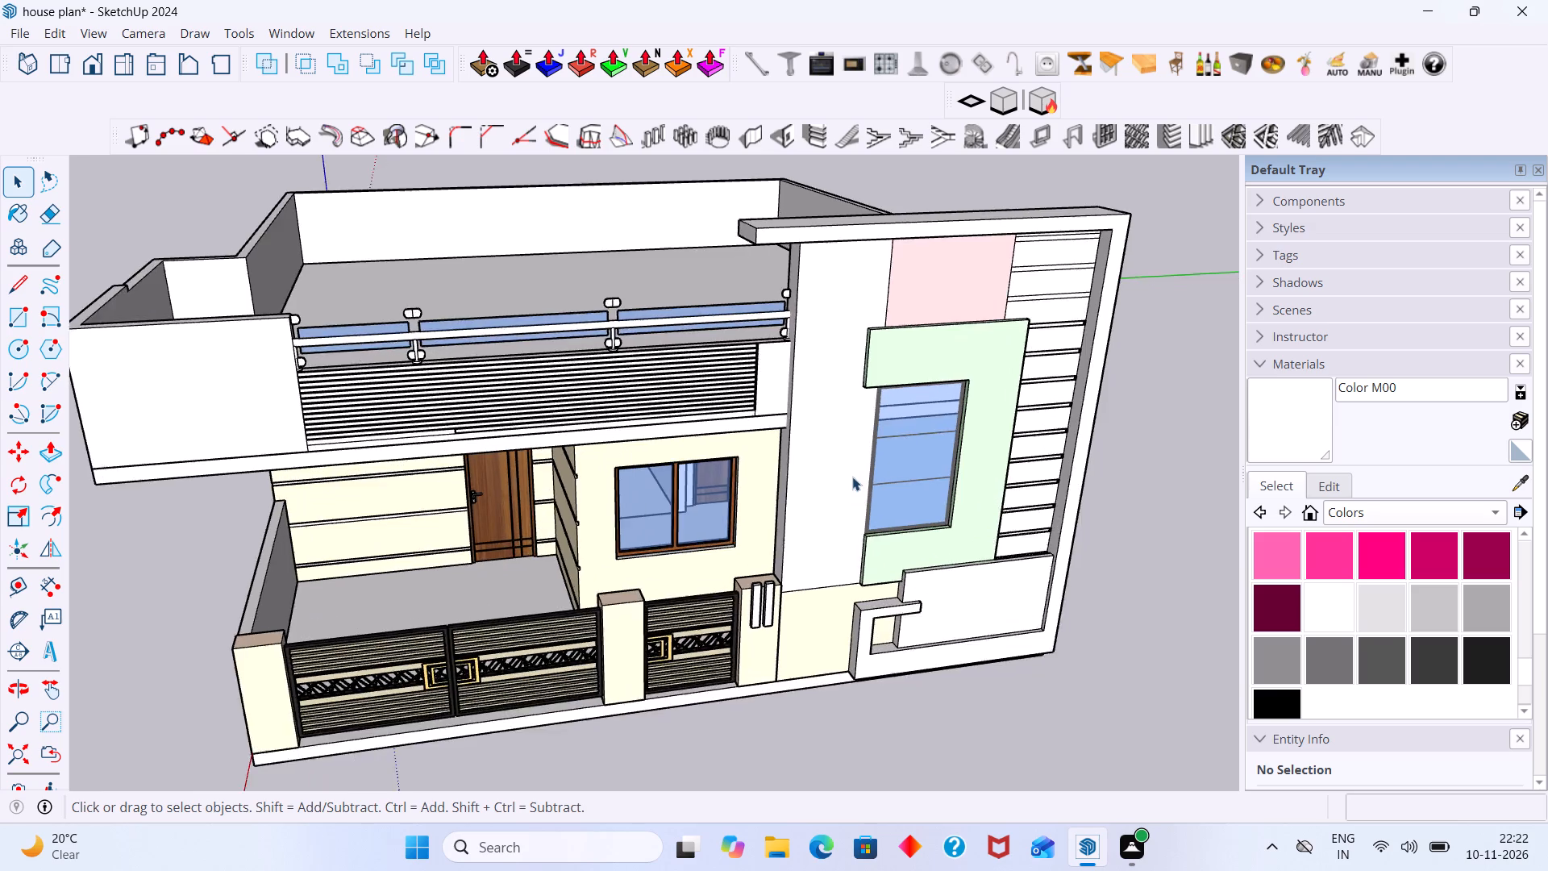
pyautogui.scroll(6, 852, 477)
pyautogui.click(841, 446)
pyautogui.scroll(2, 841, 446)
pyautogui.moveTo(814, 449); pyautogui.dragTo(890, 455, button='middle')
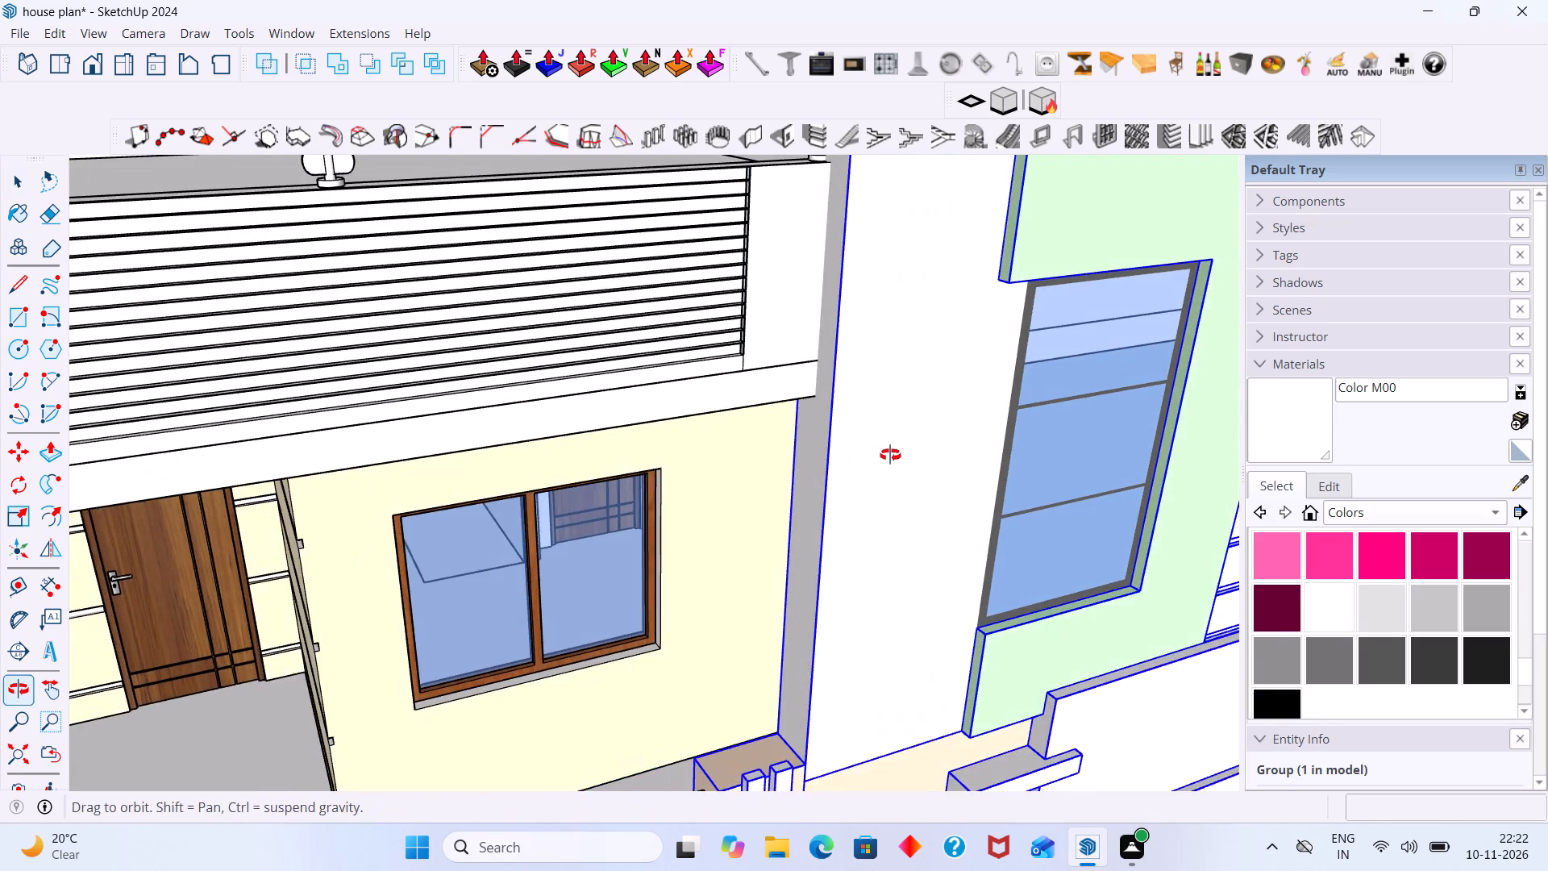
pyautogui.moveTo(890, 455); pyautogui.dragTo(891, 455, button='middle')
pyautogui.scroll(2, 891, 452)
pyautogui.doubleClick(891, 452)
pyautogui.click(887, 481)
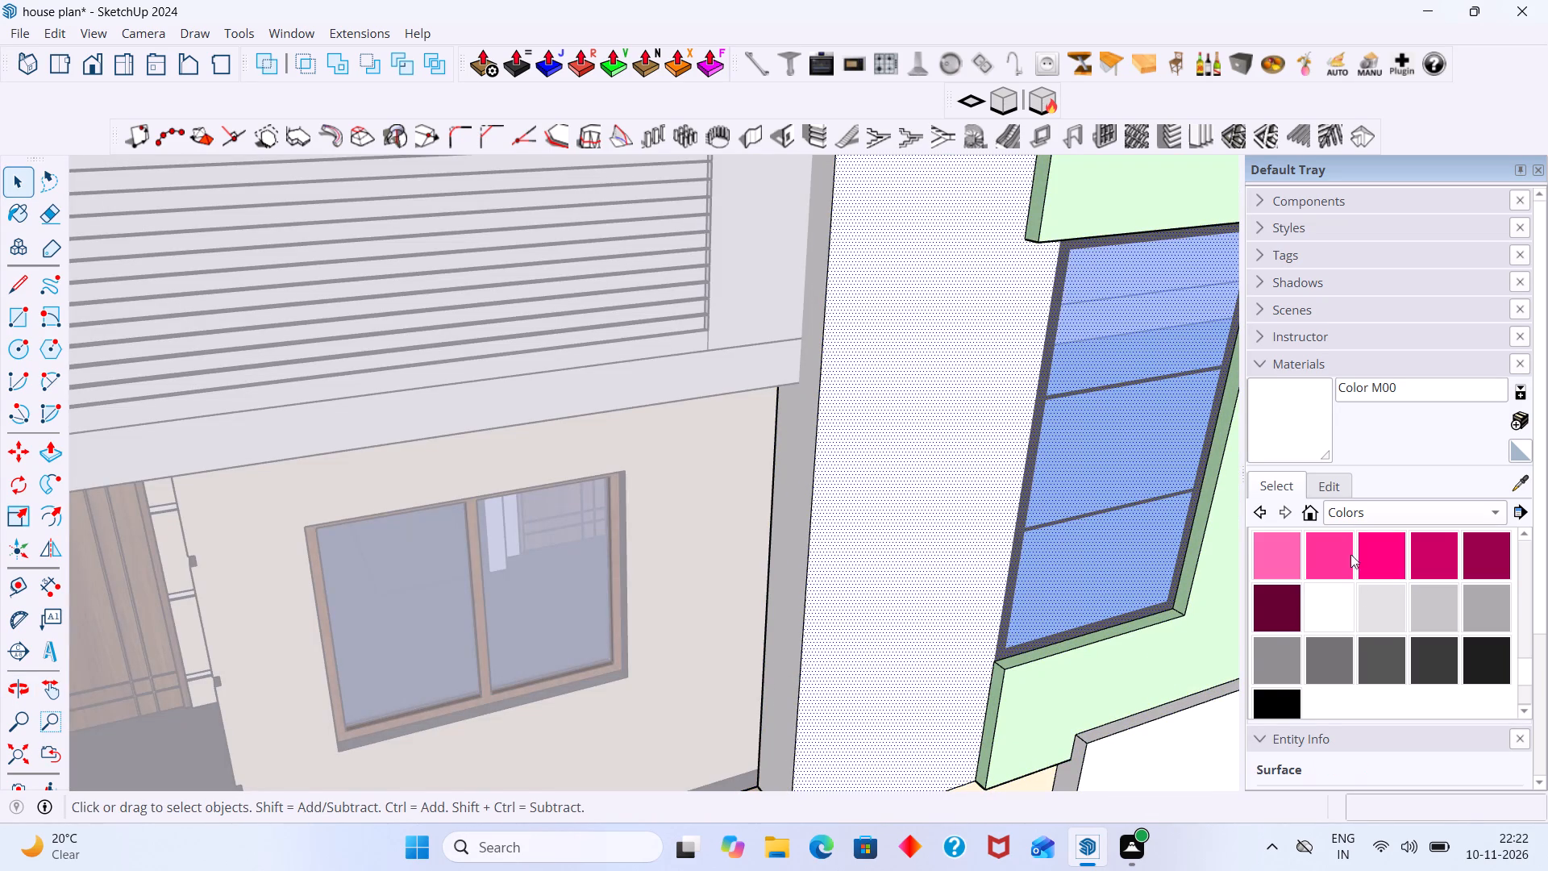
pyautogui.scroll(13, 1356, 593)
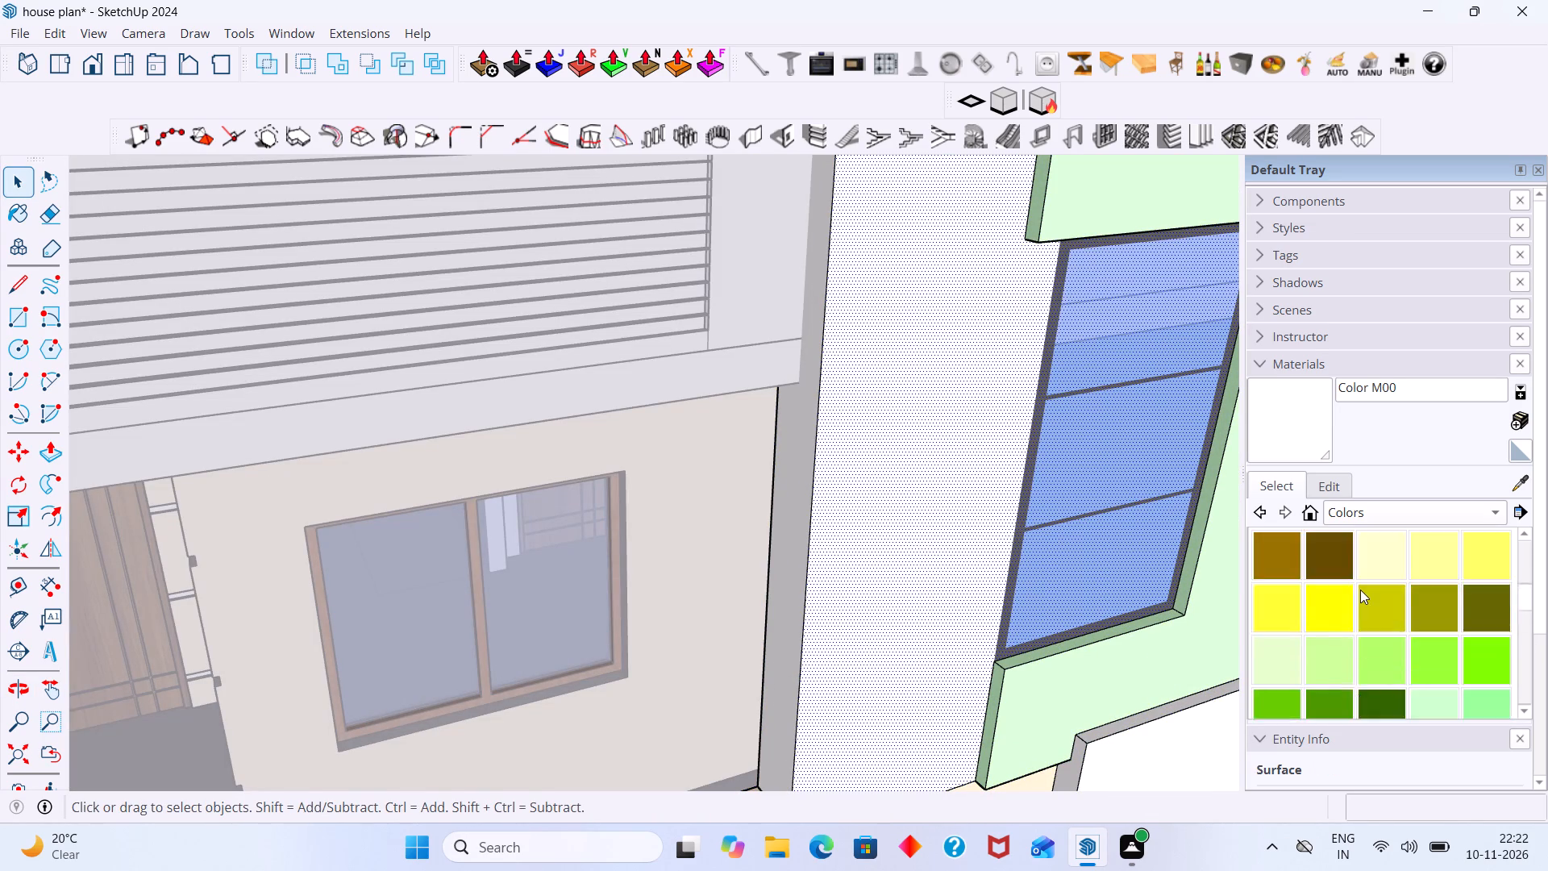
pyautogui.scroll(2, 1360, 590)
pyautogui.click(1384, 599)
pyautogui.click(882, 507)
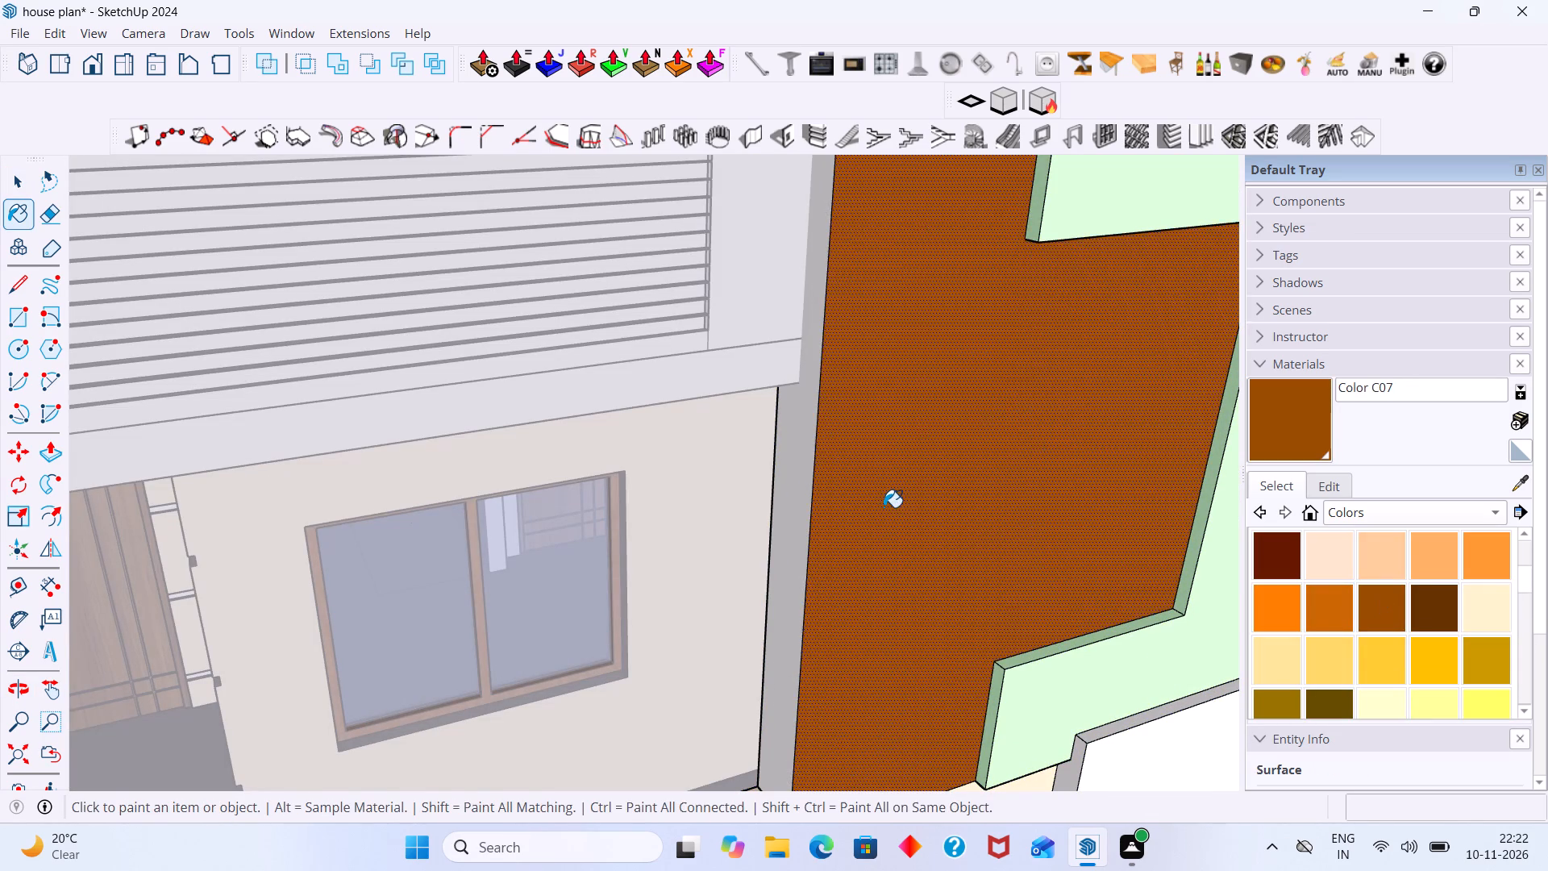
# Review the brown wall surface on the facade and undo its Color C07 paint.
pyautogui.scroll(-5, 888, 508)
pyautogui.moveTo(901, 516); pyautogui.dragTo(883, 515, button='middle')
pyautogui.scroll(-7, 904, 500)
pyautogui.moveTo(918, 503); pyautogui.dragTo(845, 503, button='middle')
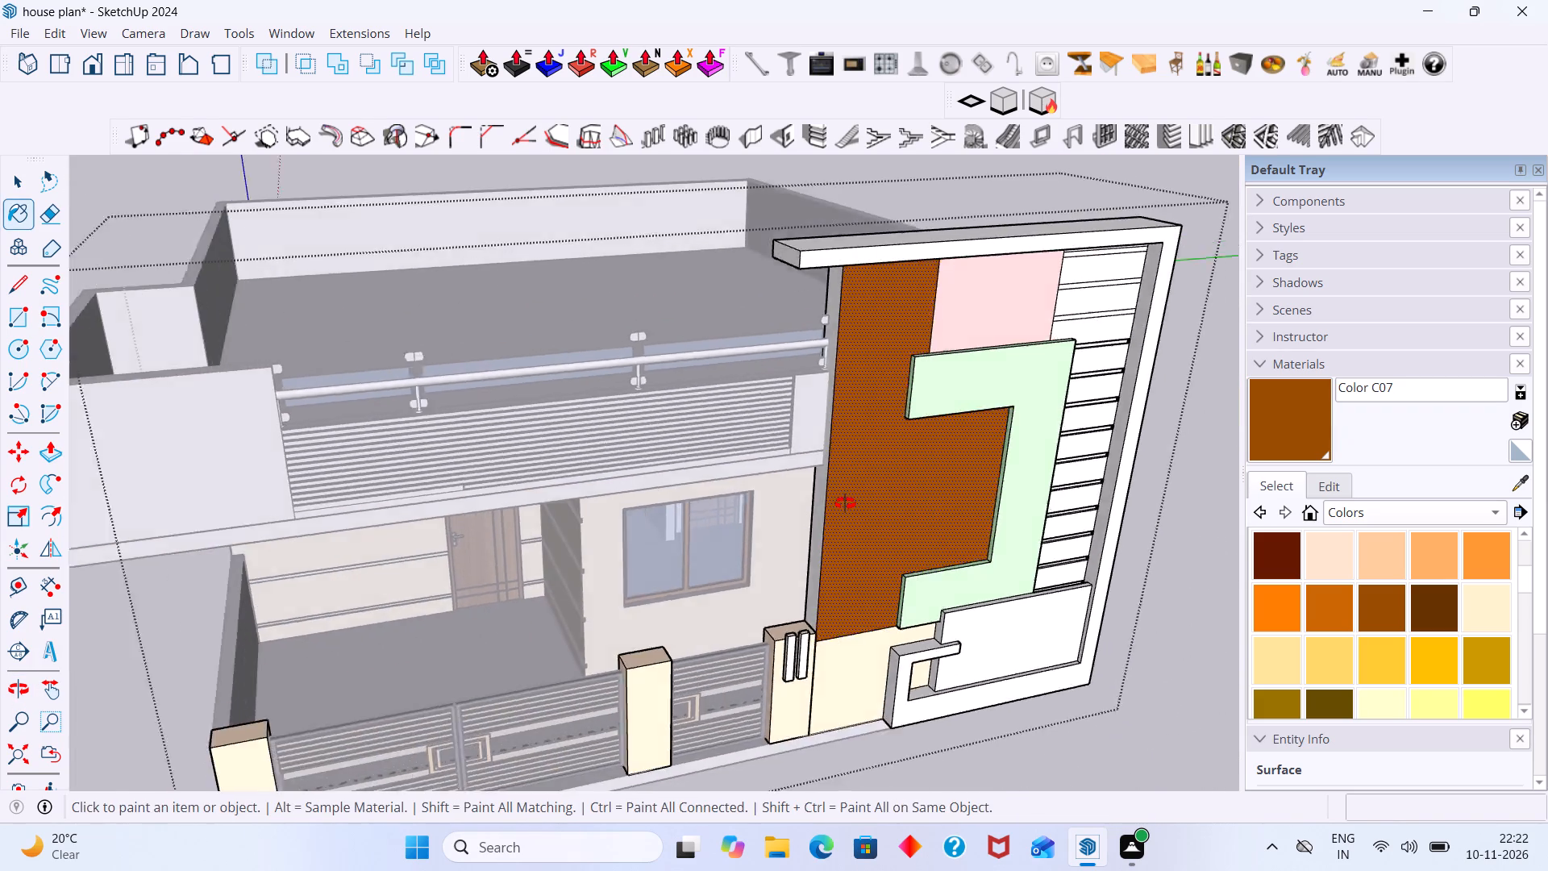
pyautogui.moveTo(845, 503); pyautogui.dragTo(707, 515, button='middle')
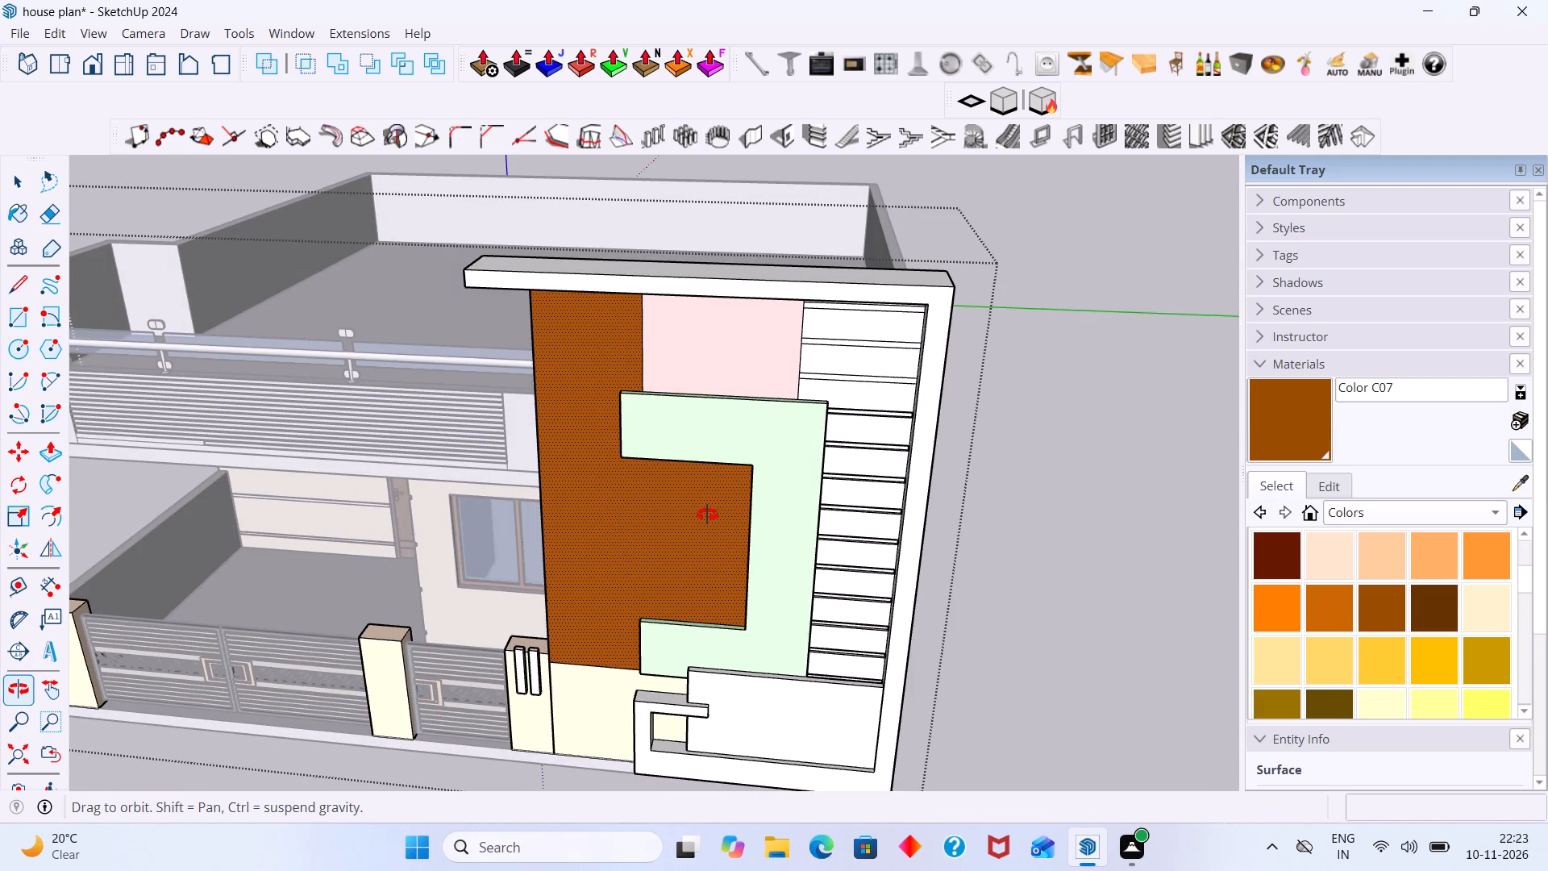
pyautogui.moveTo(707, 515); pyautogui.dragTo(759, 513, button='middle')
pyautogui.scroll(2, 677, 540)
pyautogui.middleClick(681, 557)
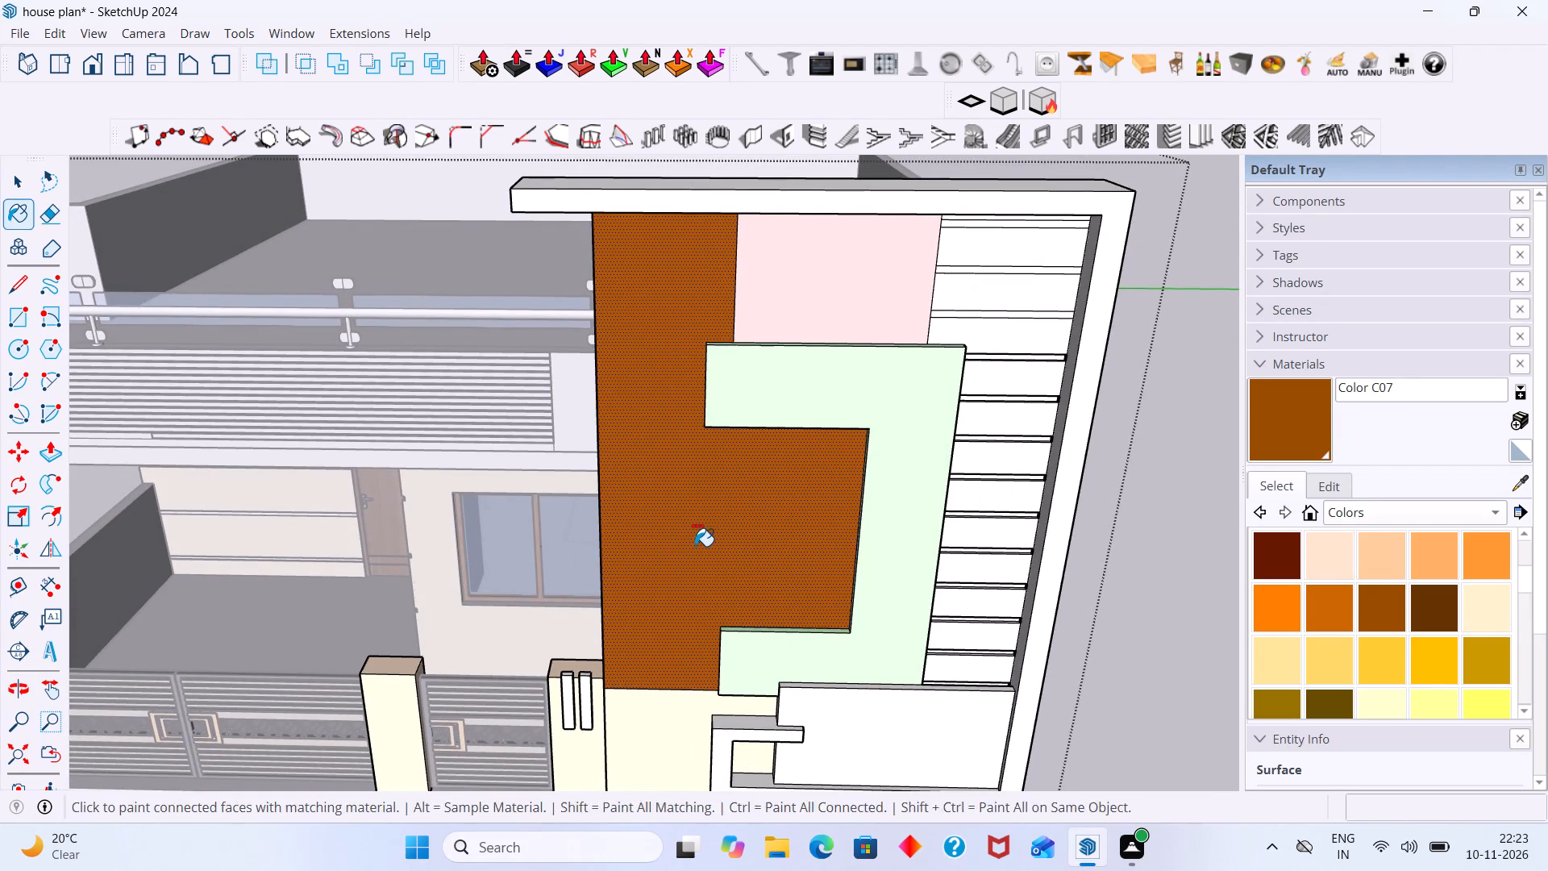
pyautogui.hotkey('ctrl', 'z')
# Paint the facade wall surface around the tall window with Color M00.
pyautogui.scroll(-6, 1333, 650)
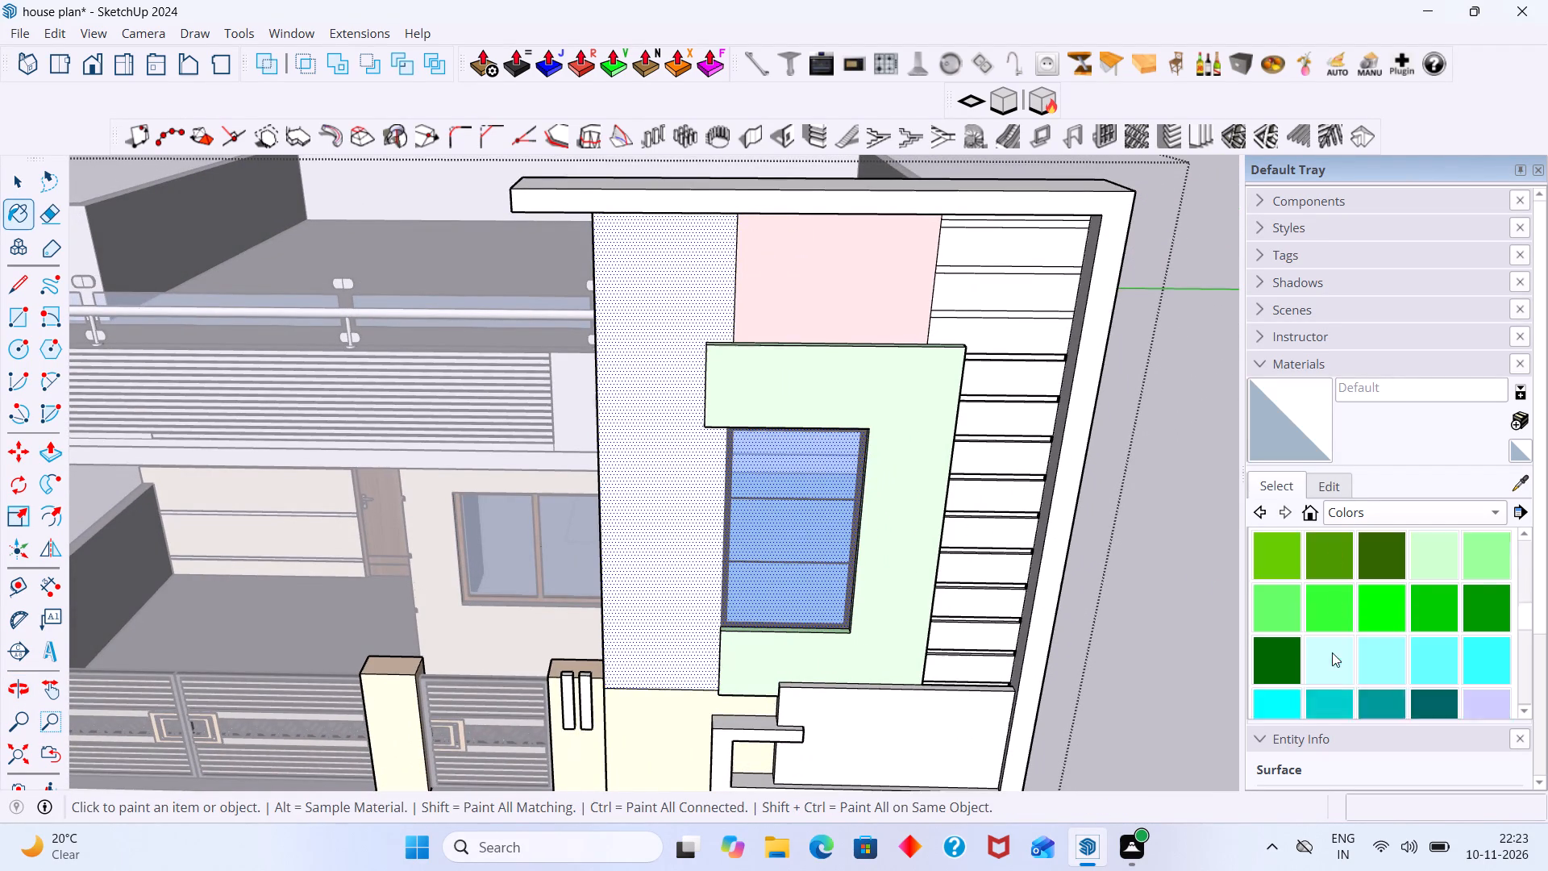
pyautogui.scroll(-12, 1332, 652)
pyautogui.scroll(3, 1332, 615)
pyautogui.click(1332, 611)
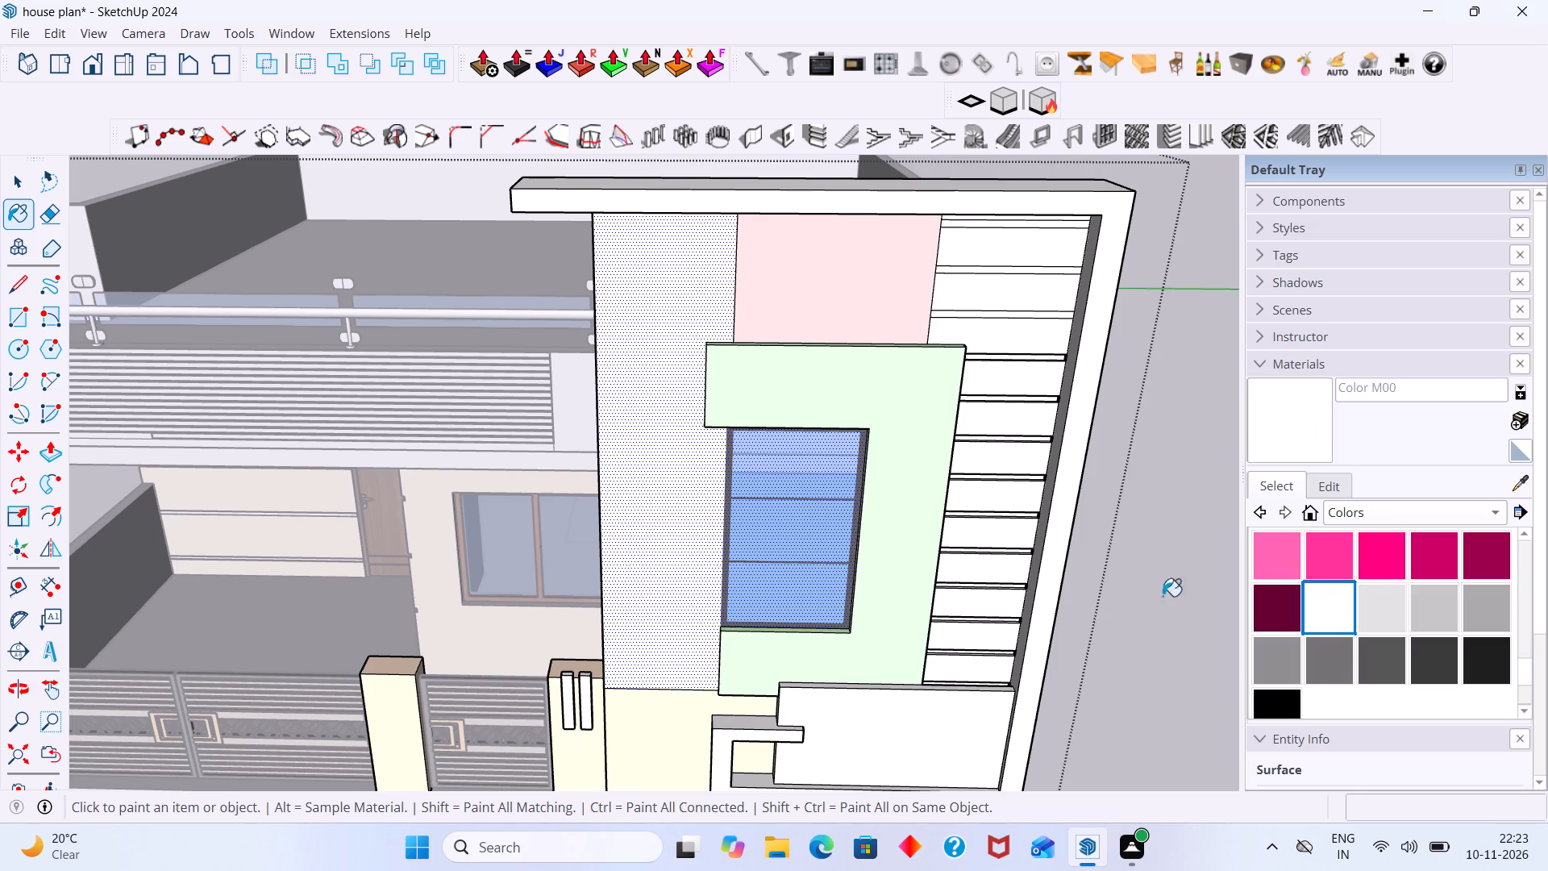
pyautogui.click(671, 538)
pyautogui.press('space')
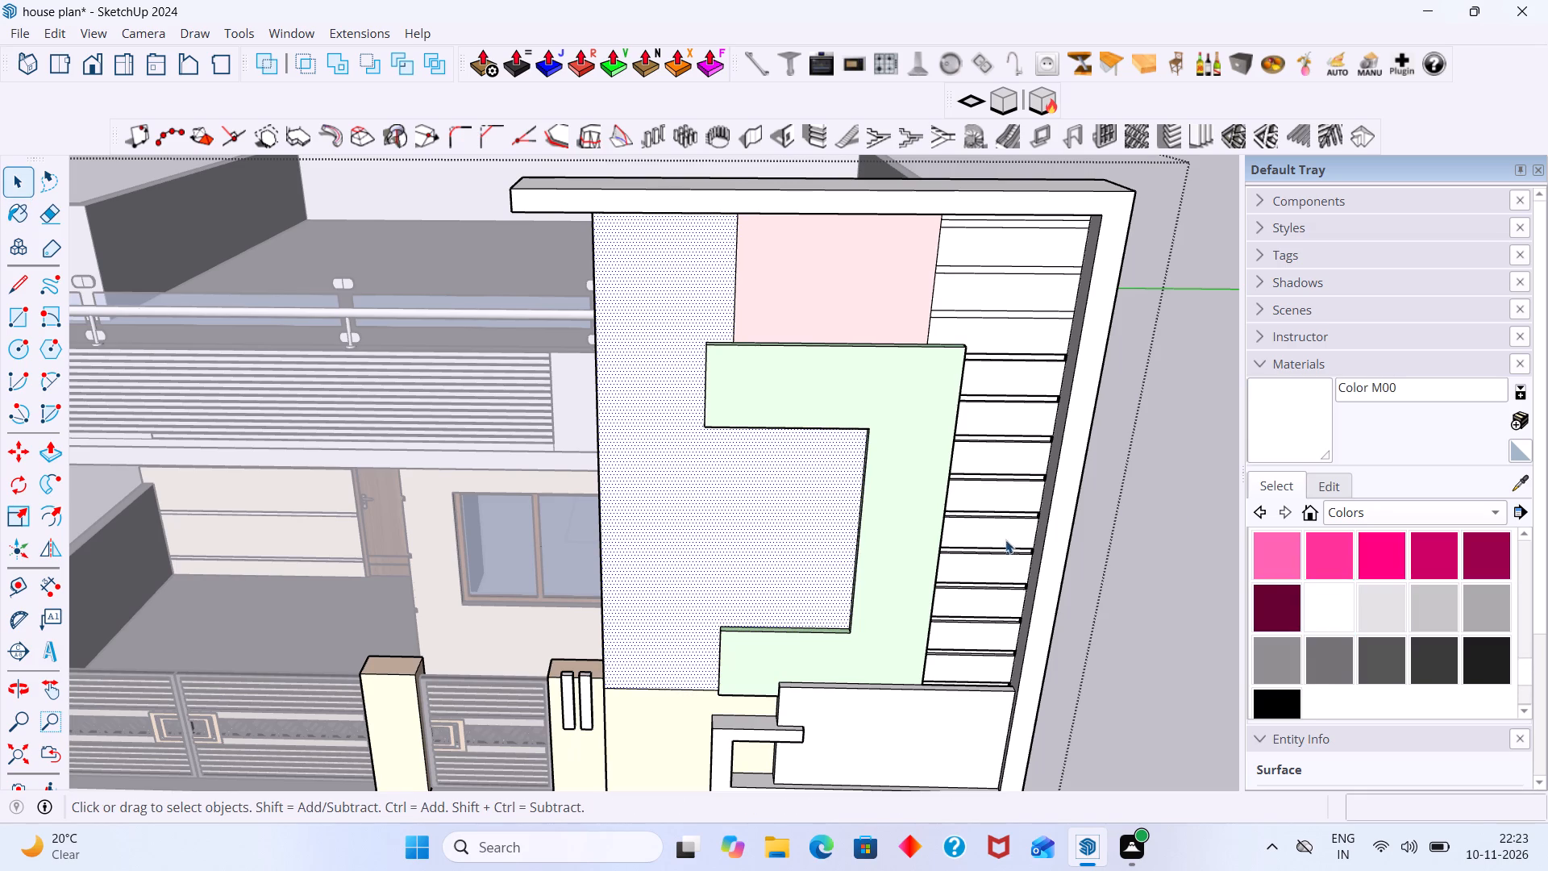
# Leave the facade group and examine the painted wall surface around the green panel from several angles.
pyautogui.click(1183, 511)
pyautogui.scroll(4, 784, 482)
pyautogui.moveTo(774, 486); pyautogui.dragTo(998, 502, button='middle')
pyautogui.scroll(-2, 1001, 499)
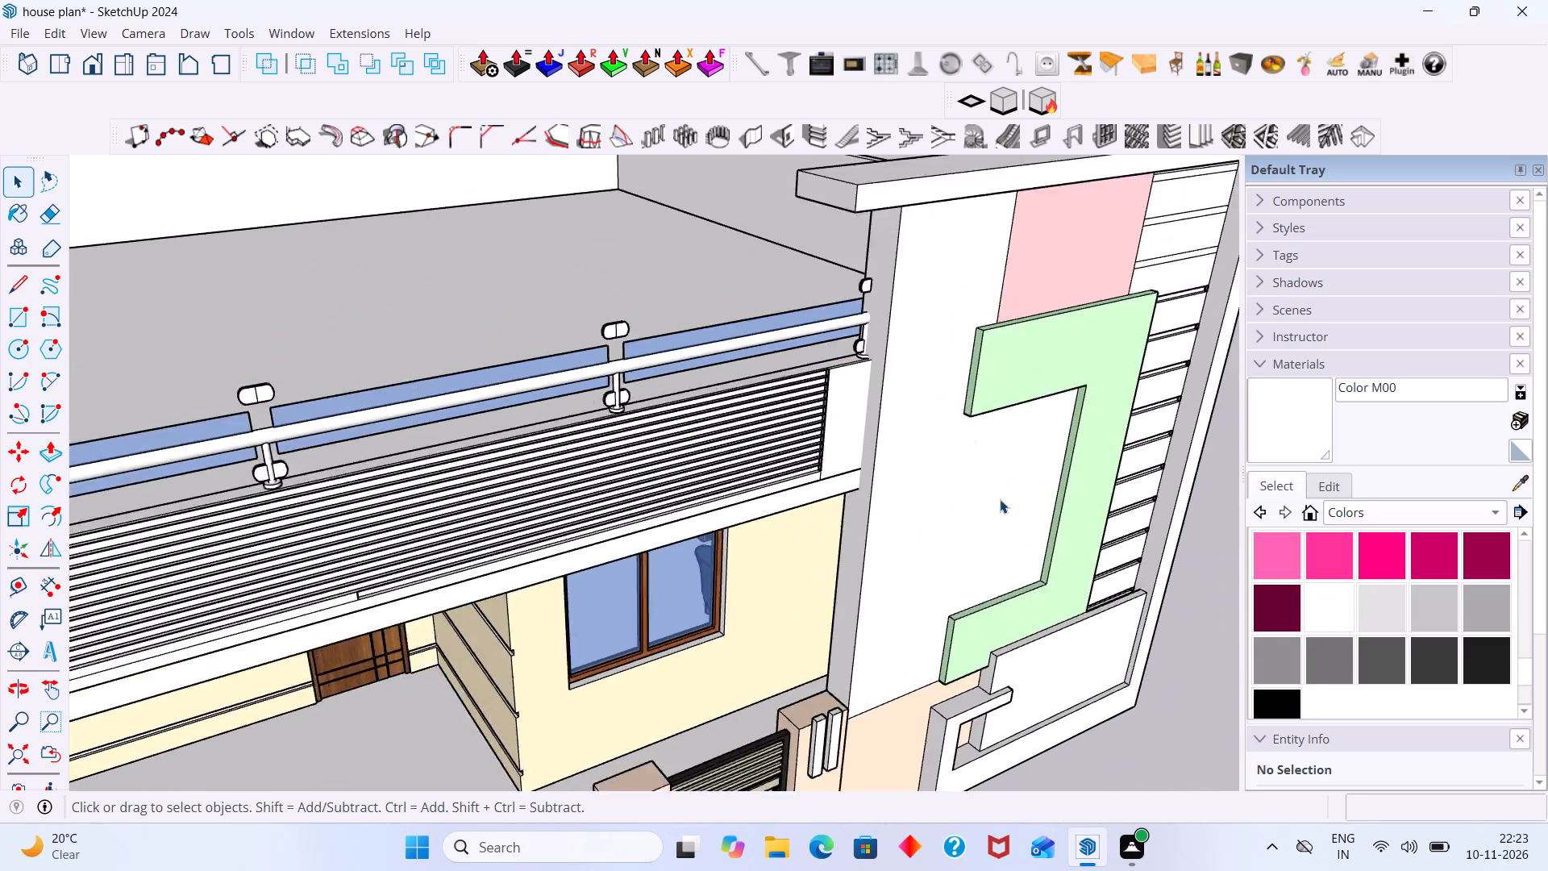
pyautogui.scroll(-6, 1000, 499)
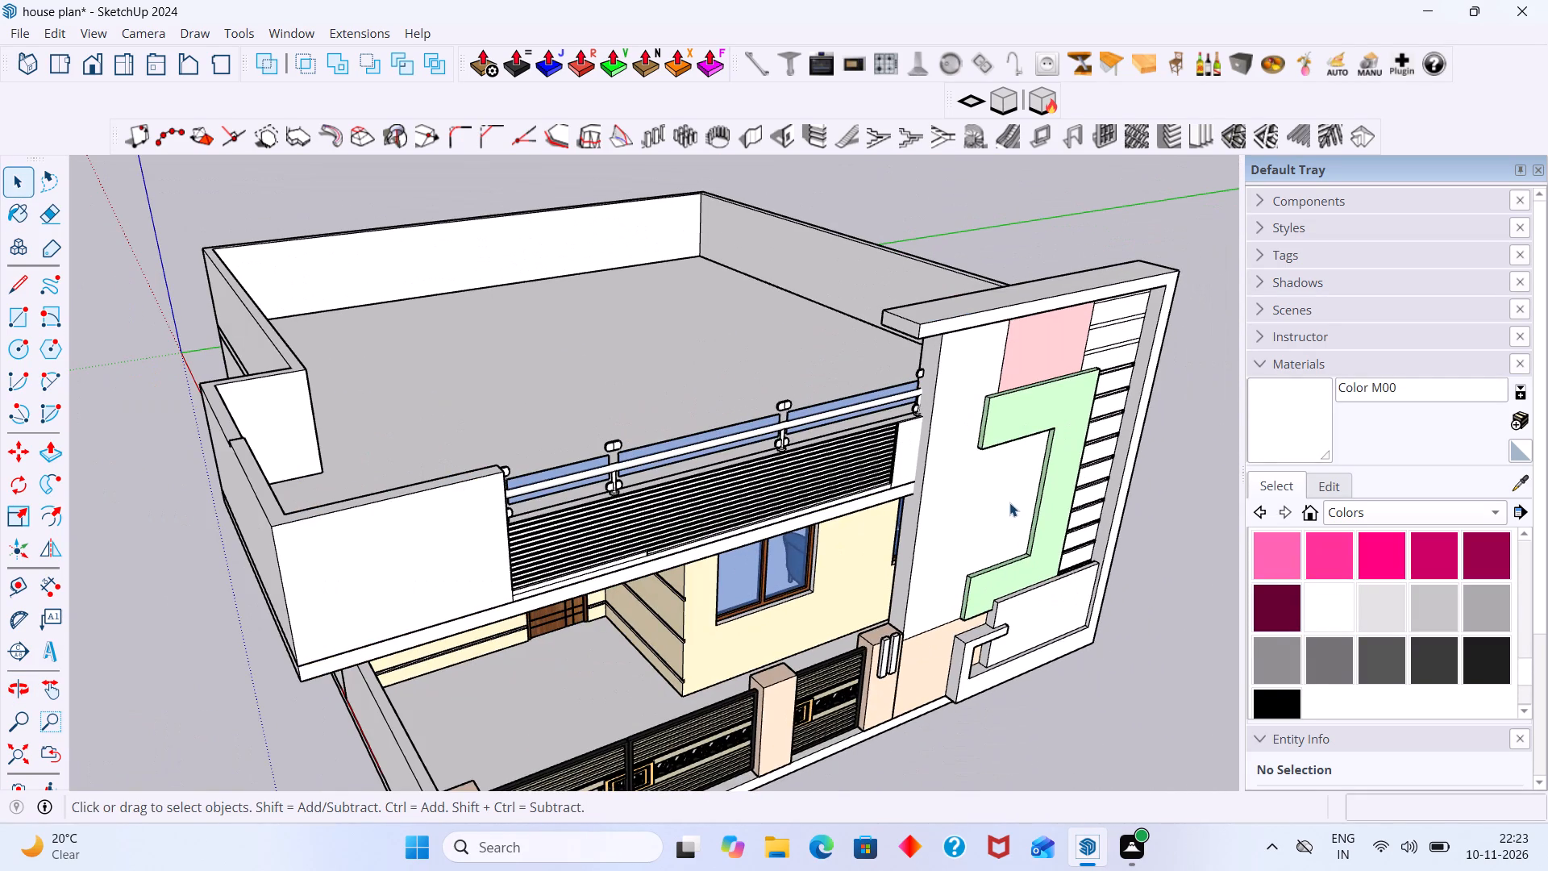
pyautogui.moveTo(1009, 502); pyautogui.dragTo(858, 457, button='middle')
pyautogui.scroll(4, 809, 470)
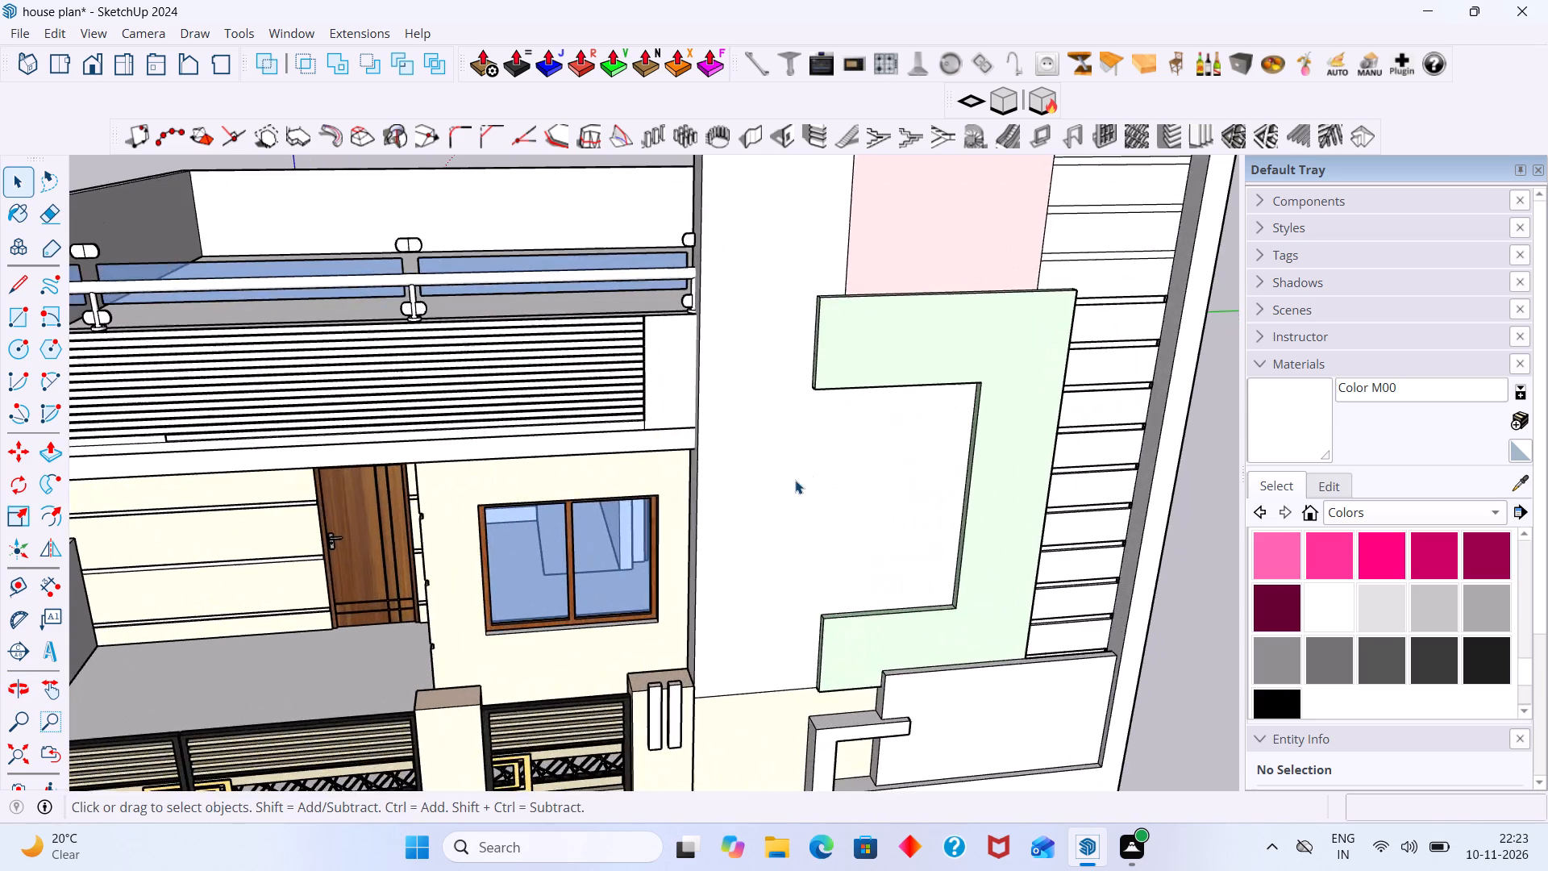
# Draw a vertical line about 7' 7 1/2" long on the facade wall, from the green panel's upper arm down to the panel's bottom corner.
pyautogui.doubleClick(789, 485)
pyautogui.scroll(3, 789, 488)
pyautogui.click(791, 490)
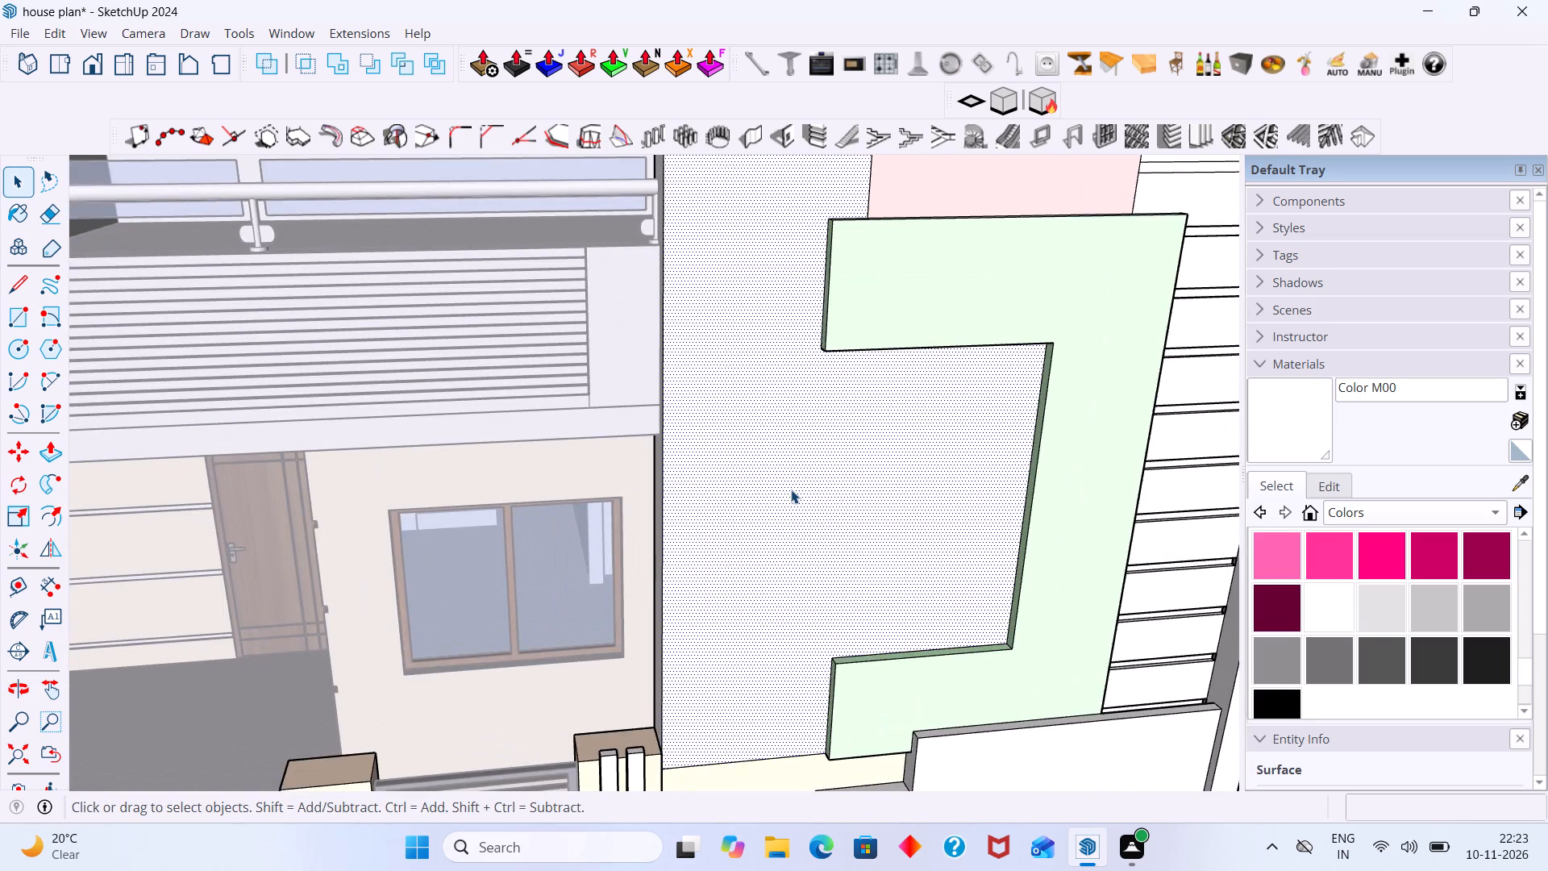
pyautogui.press('l')
pyautogui.scroll(2, 828, 379)
pyautogui.moveTo(826, 389); pyautogui.dragTo(820, 460, button='middle')
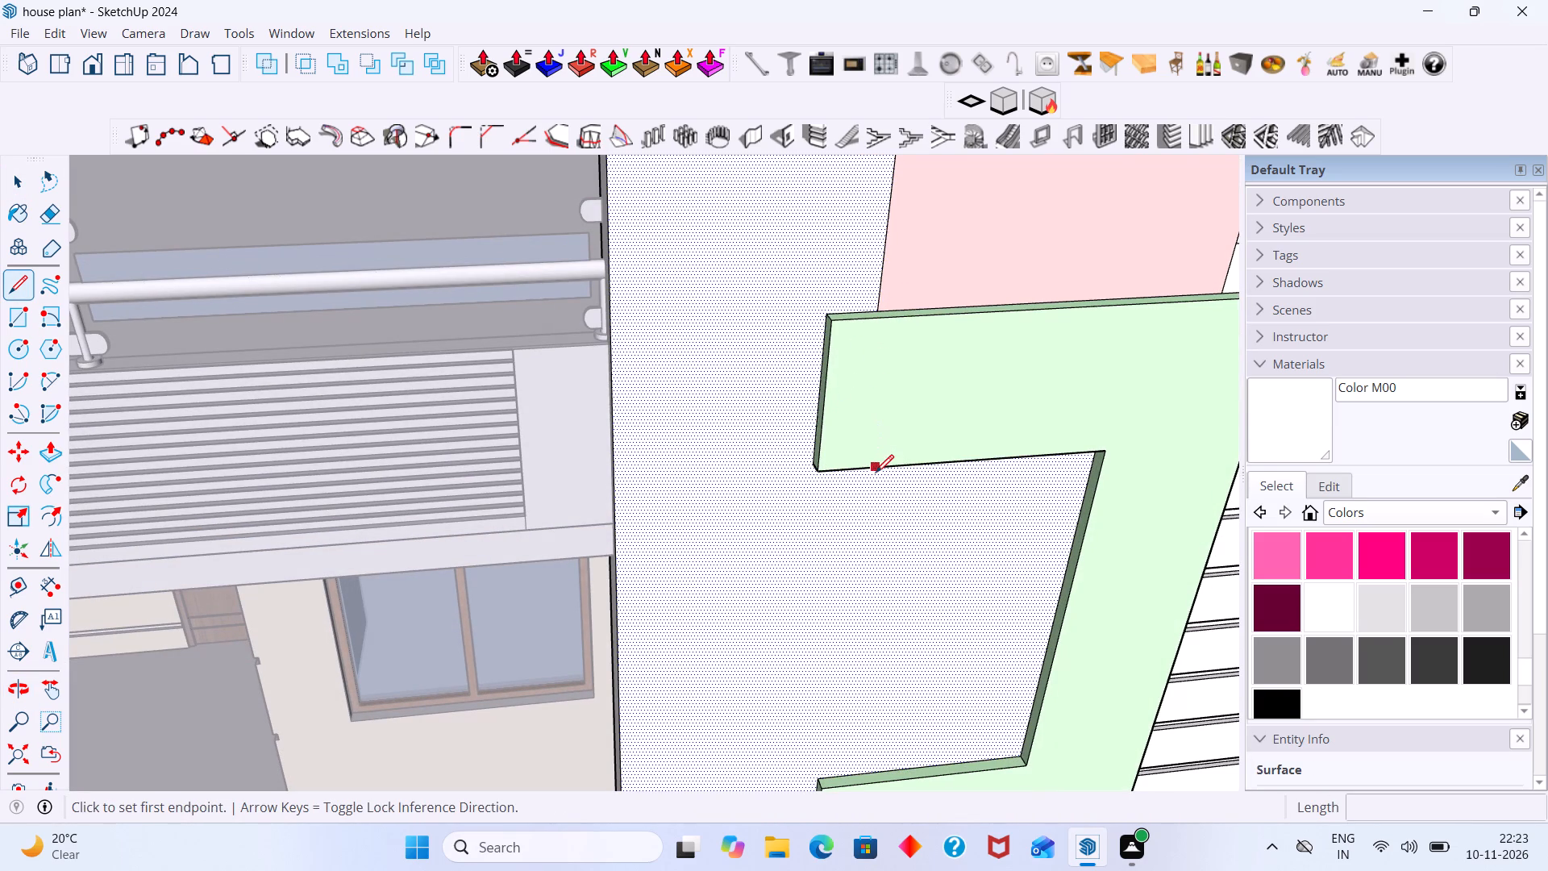
pyautogui.scroll(3, 876, 314)
pyautogui.moveTo(867, 327); pyautogui.dragTo(922, 338, button='middle')
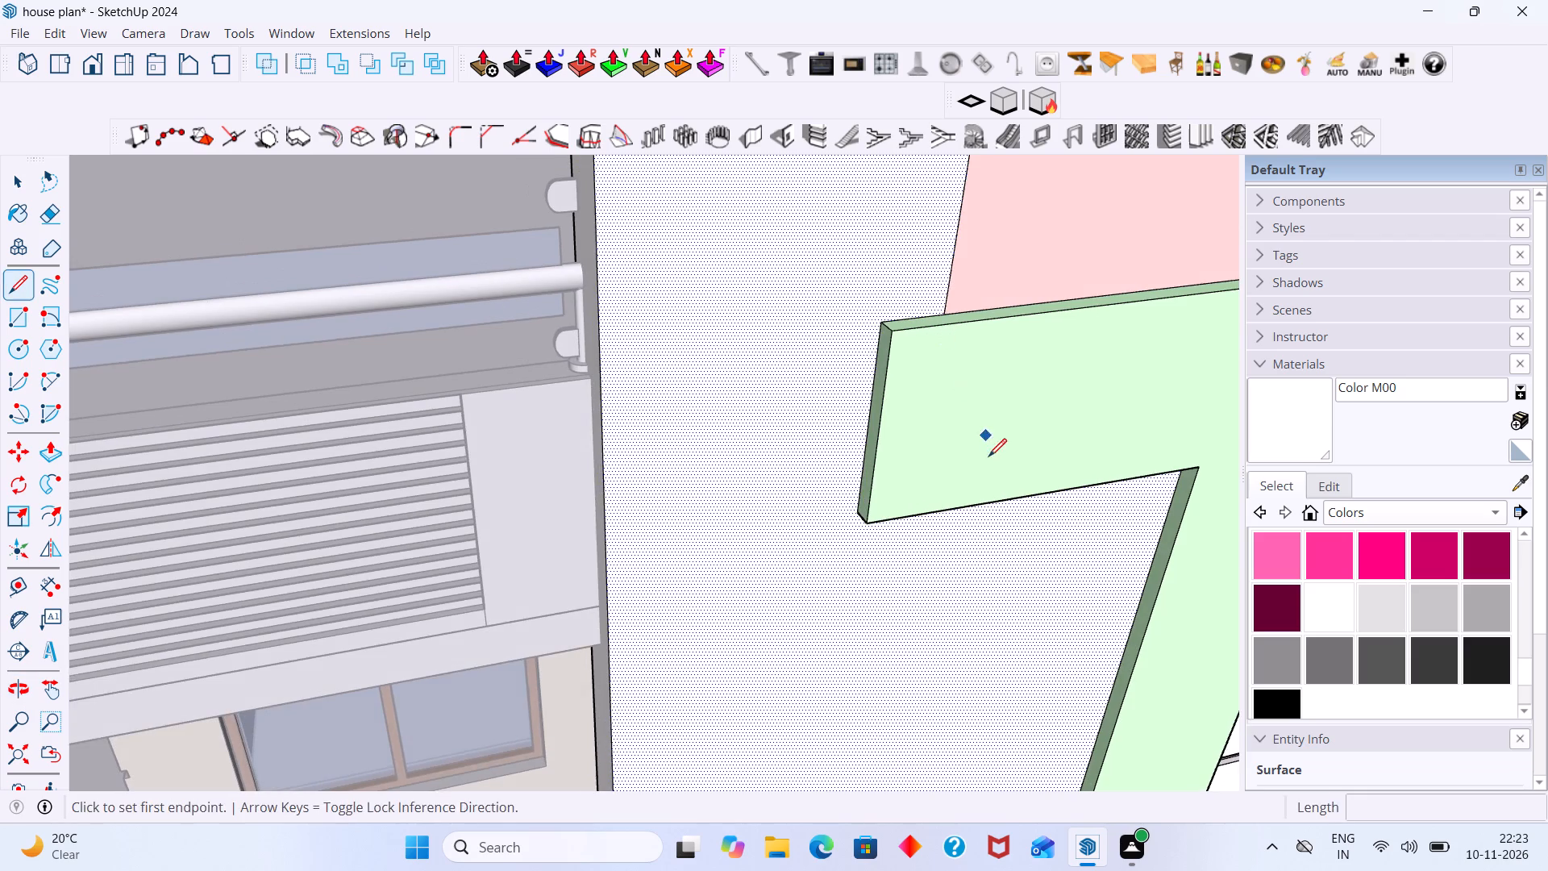
pyautogui.moveTo(988, 456); pyautogui.dragTo(941, 298, button='middle')
pyautogui.scroll(-11, 863, 359)
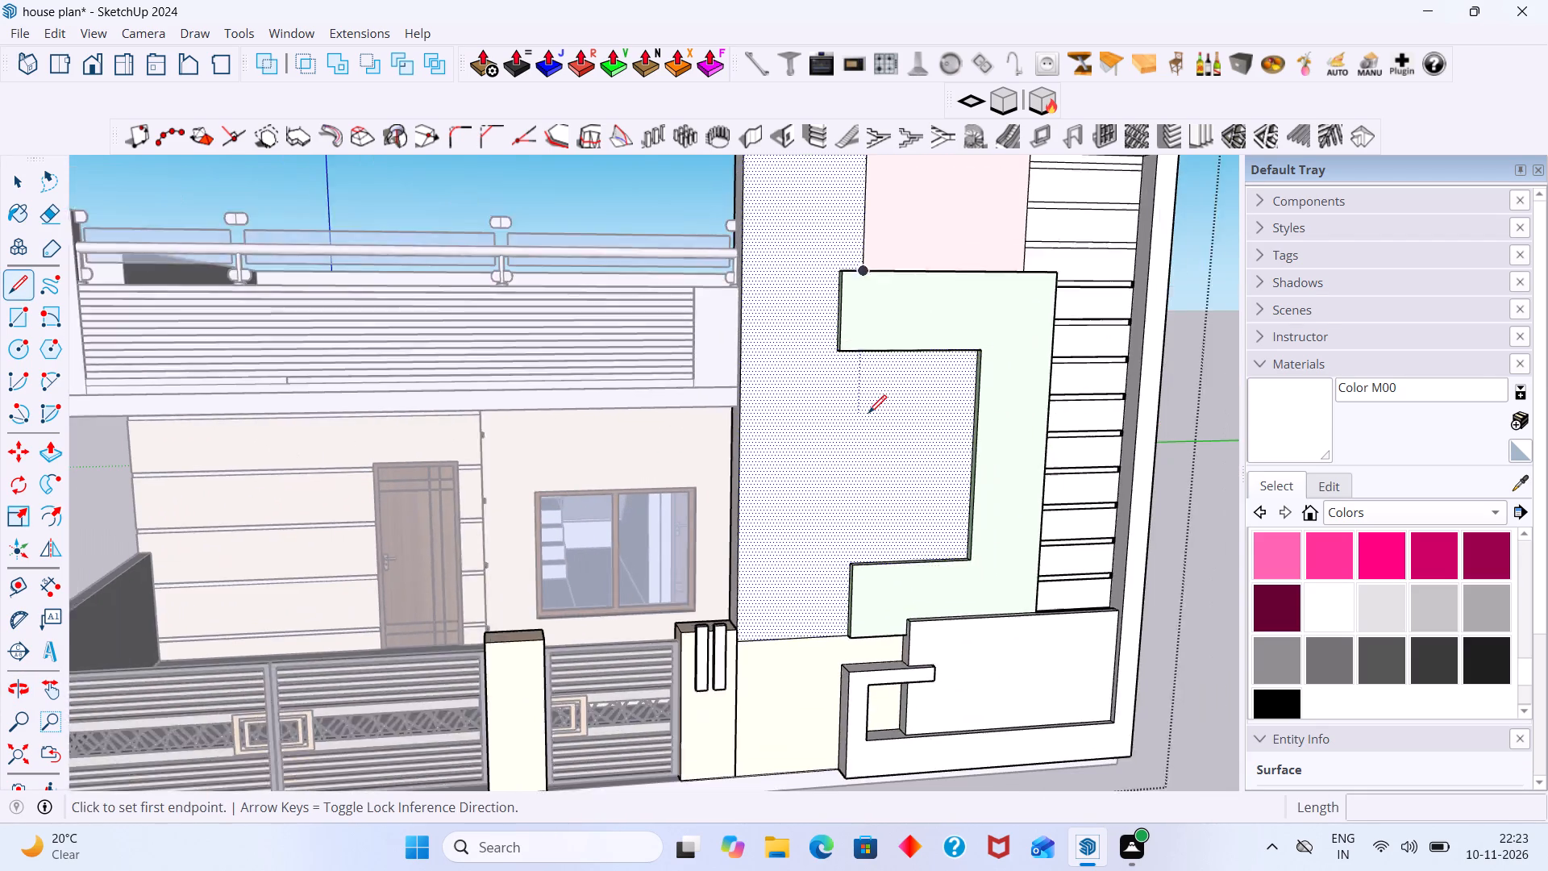
pyautogui.scroll(5, 876, 373)
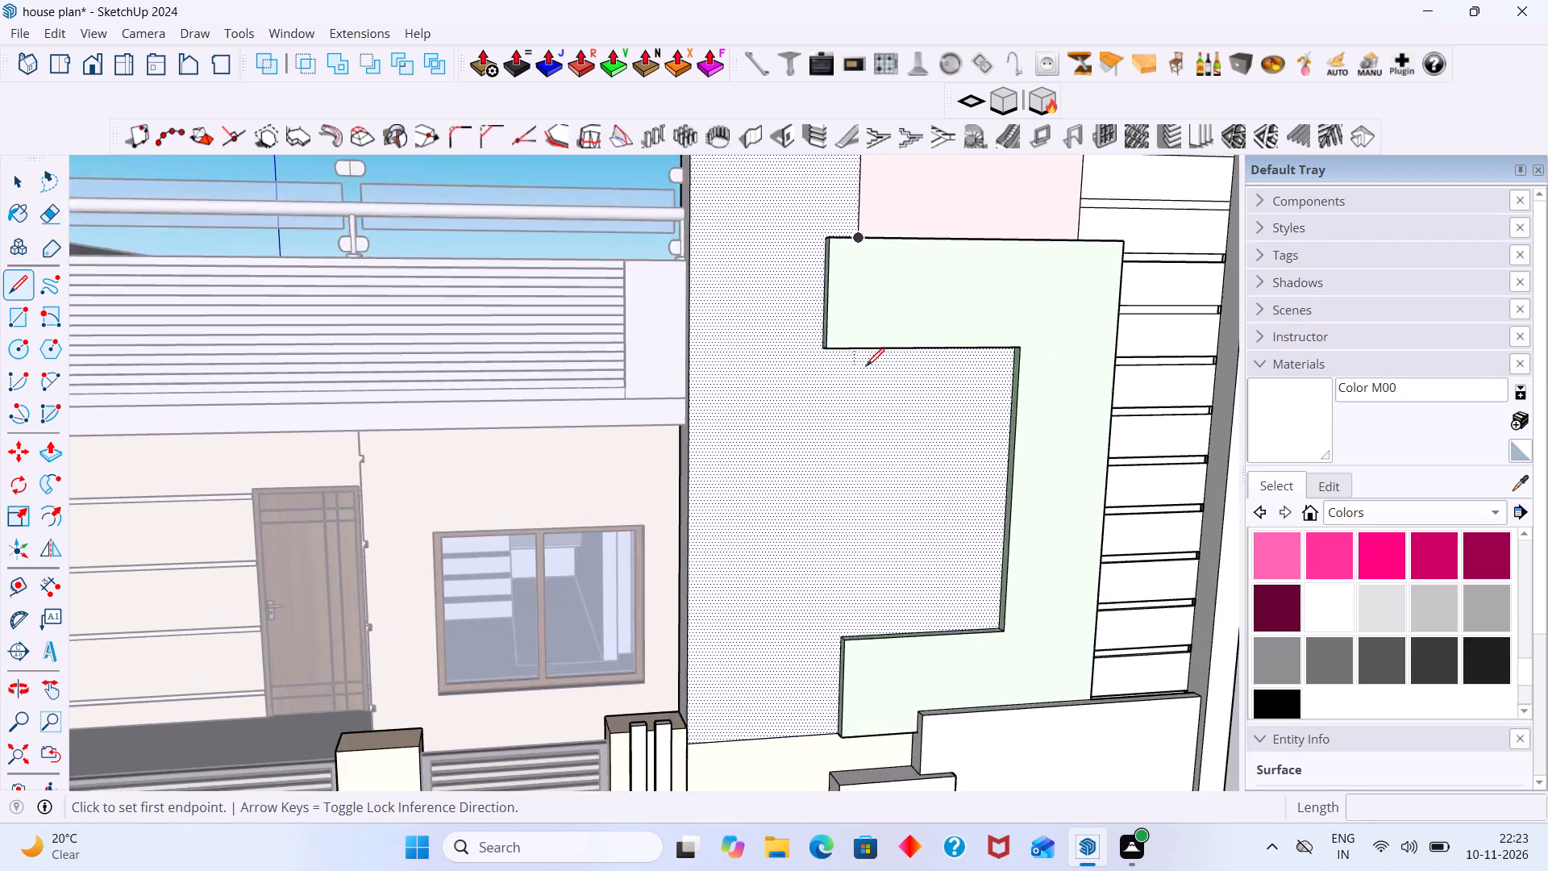
pyautogui.scroll(1, 866, 366)
pyautogui.moveTo(858, 314); pyautogui.dragTo(860, 269, button='middle')
pyautogui.scroll(3, 864, 286)
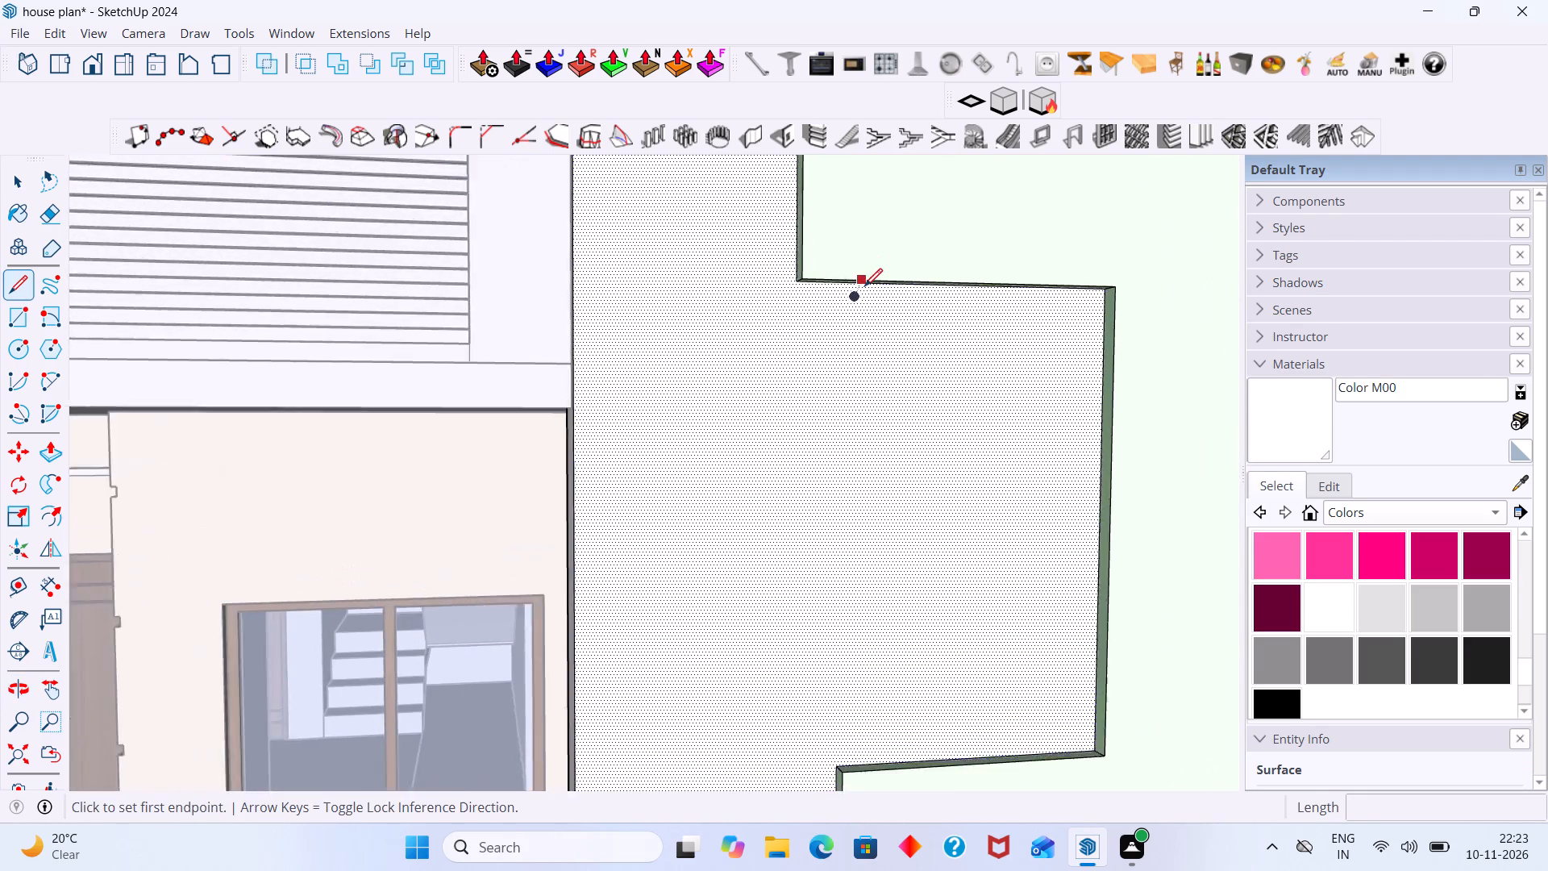
pyautogui.scroll(7, 864, 286)
pyautogui.click(833, 282)
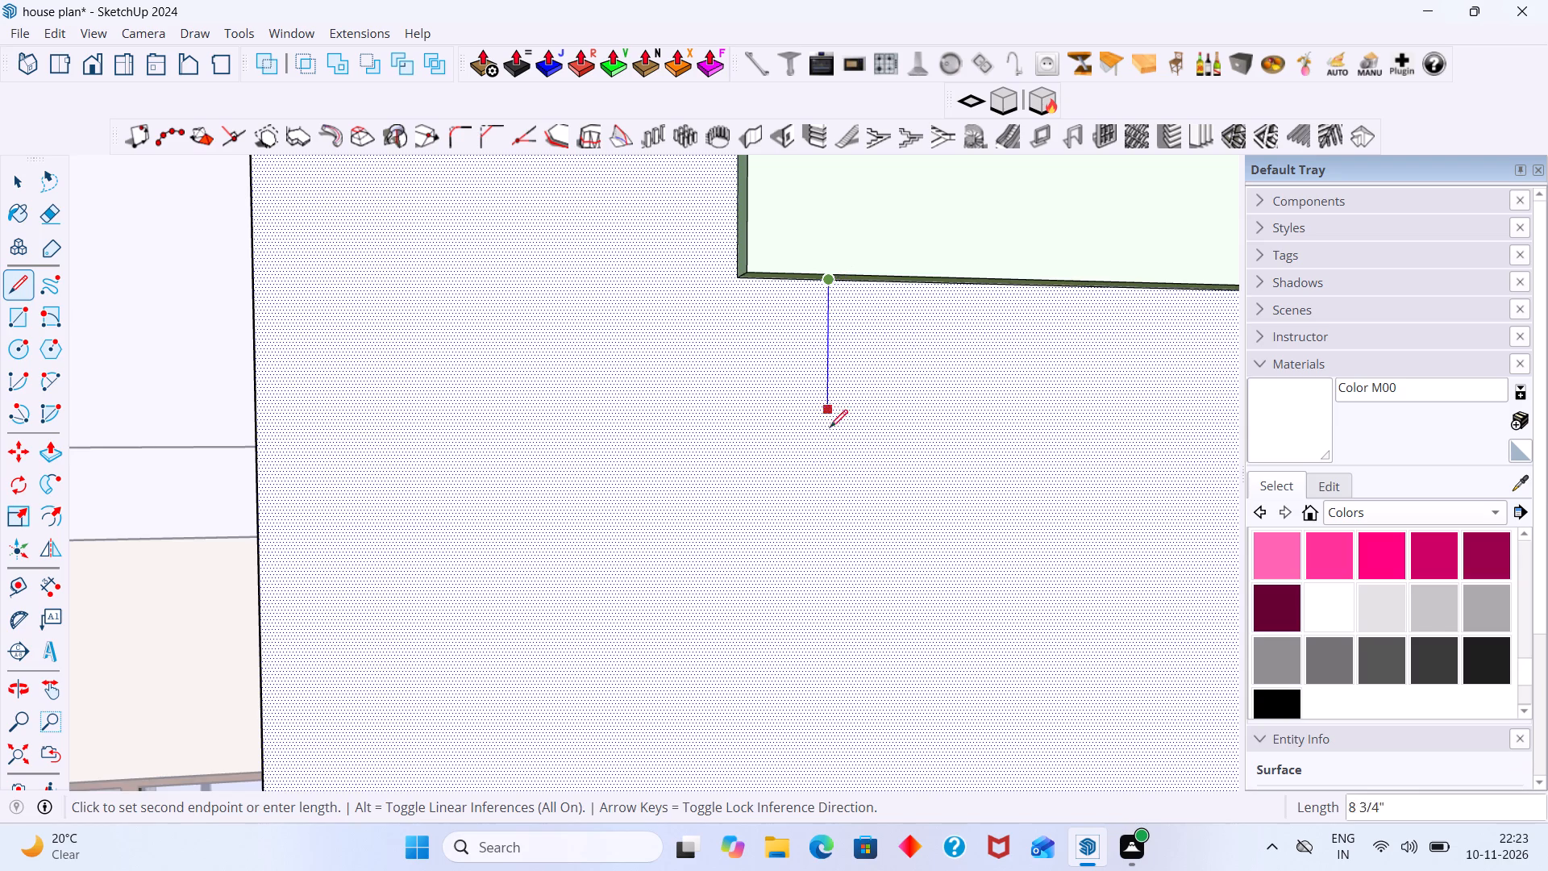
pyautogui.scroll(-14, 830, 466)
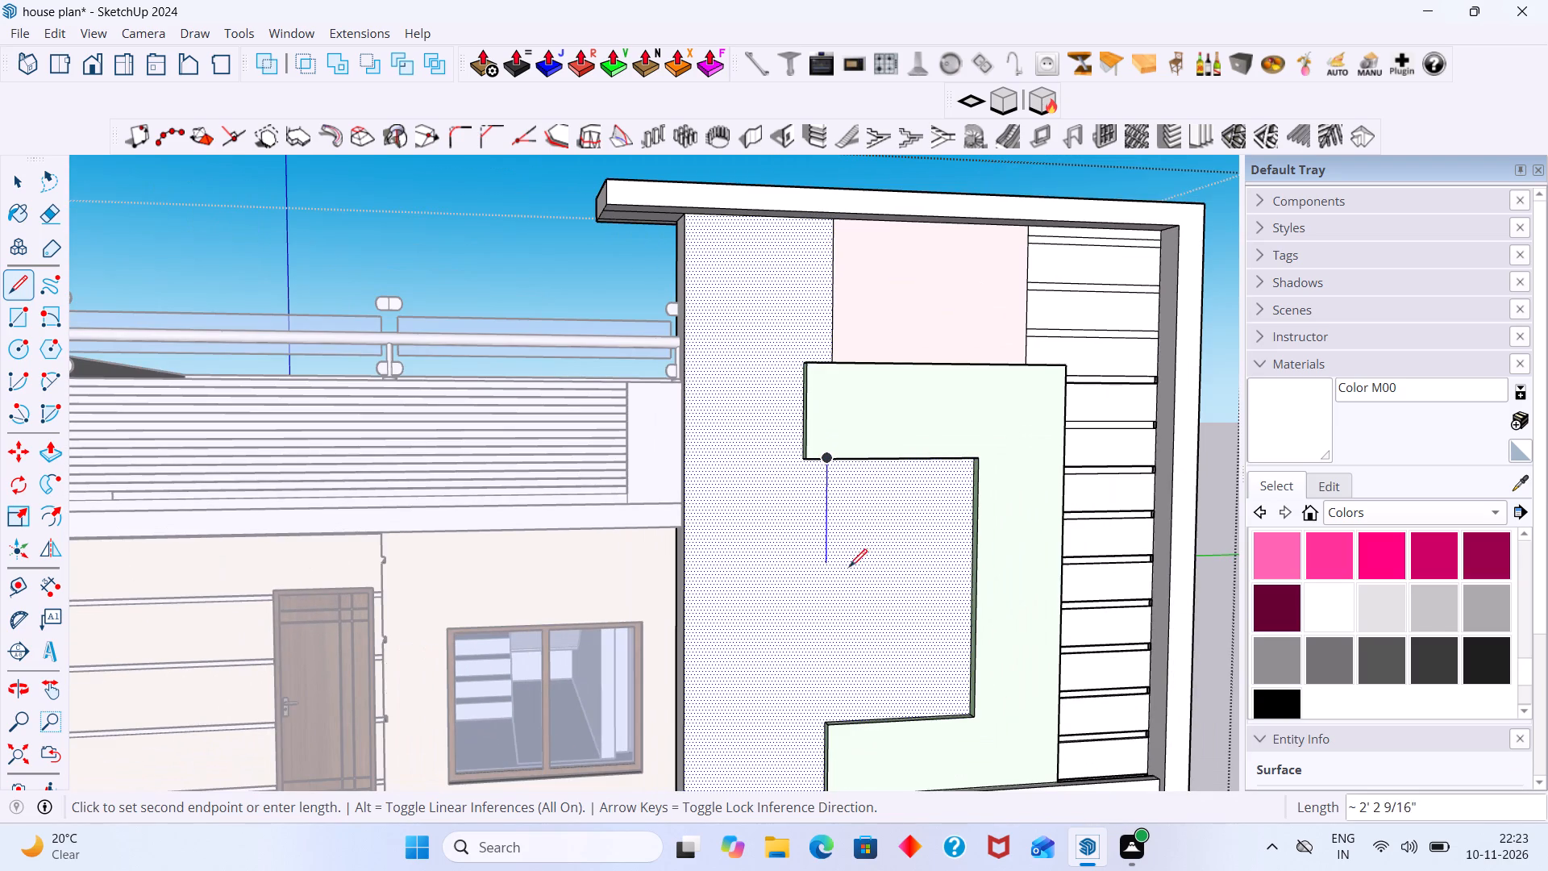
pyautogui.scroll(-4, 838, 617)
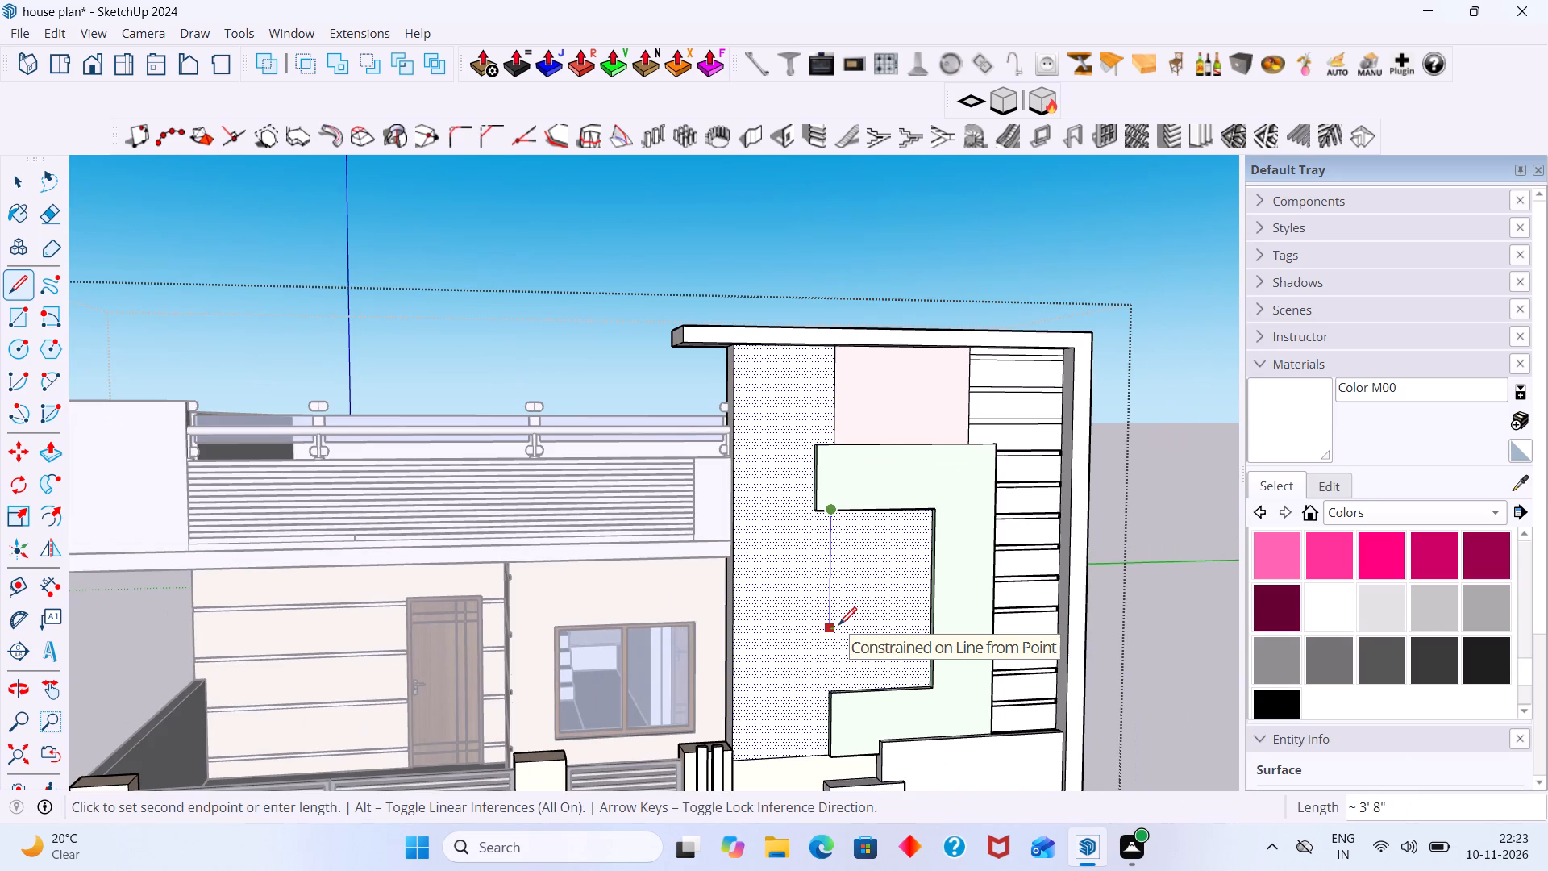
pyautogui.scroll(8, 827, 756)
pyautogui.doubleClick(825, 755)
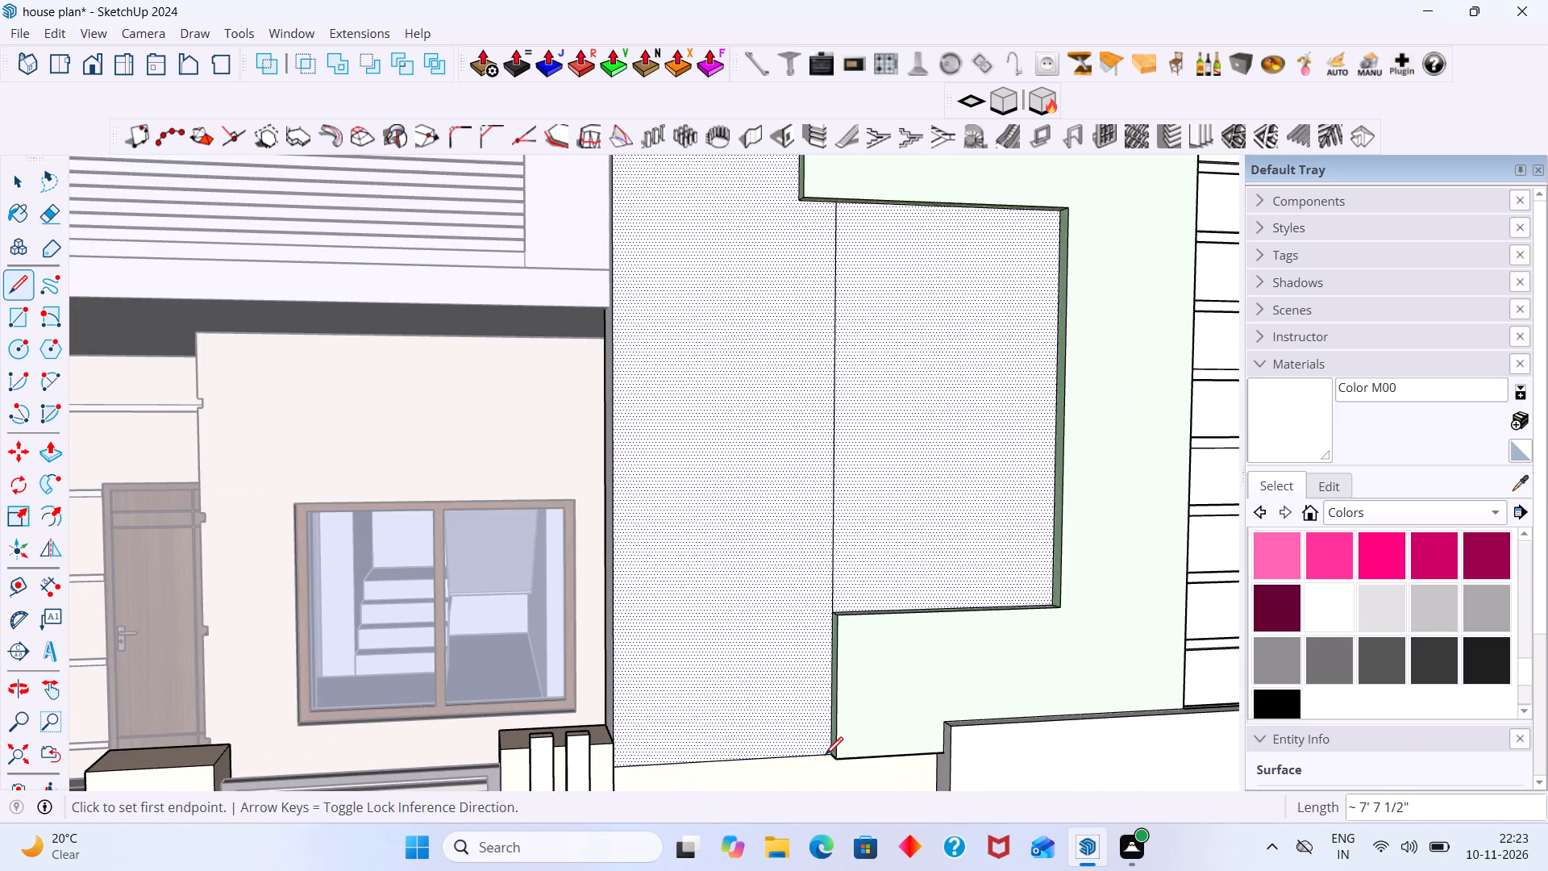
pyautogui.press('space')
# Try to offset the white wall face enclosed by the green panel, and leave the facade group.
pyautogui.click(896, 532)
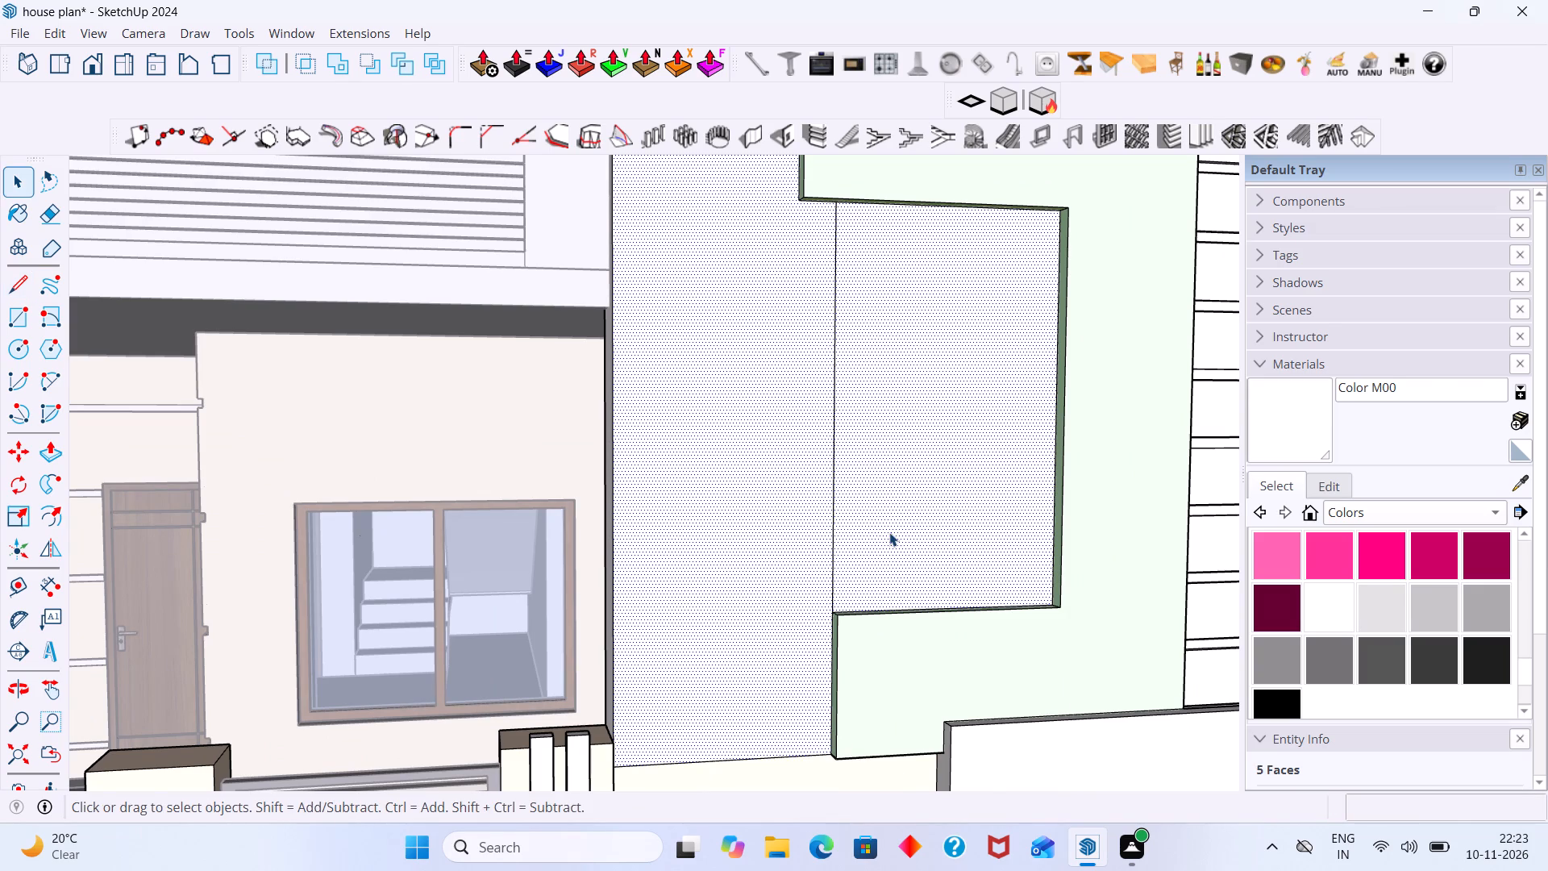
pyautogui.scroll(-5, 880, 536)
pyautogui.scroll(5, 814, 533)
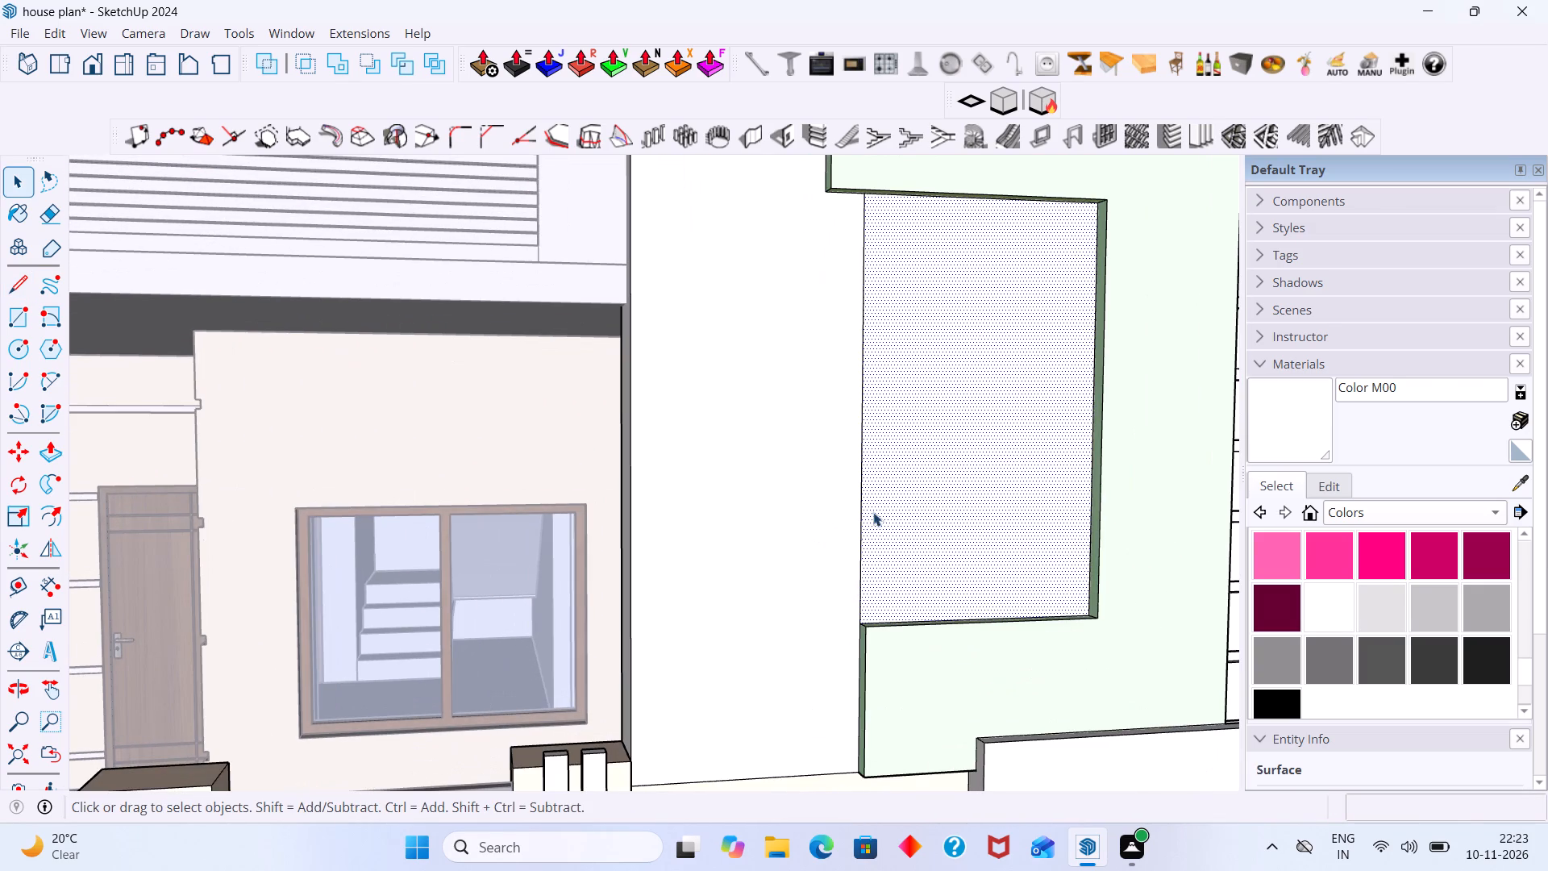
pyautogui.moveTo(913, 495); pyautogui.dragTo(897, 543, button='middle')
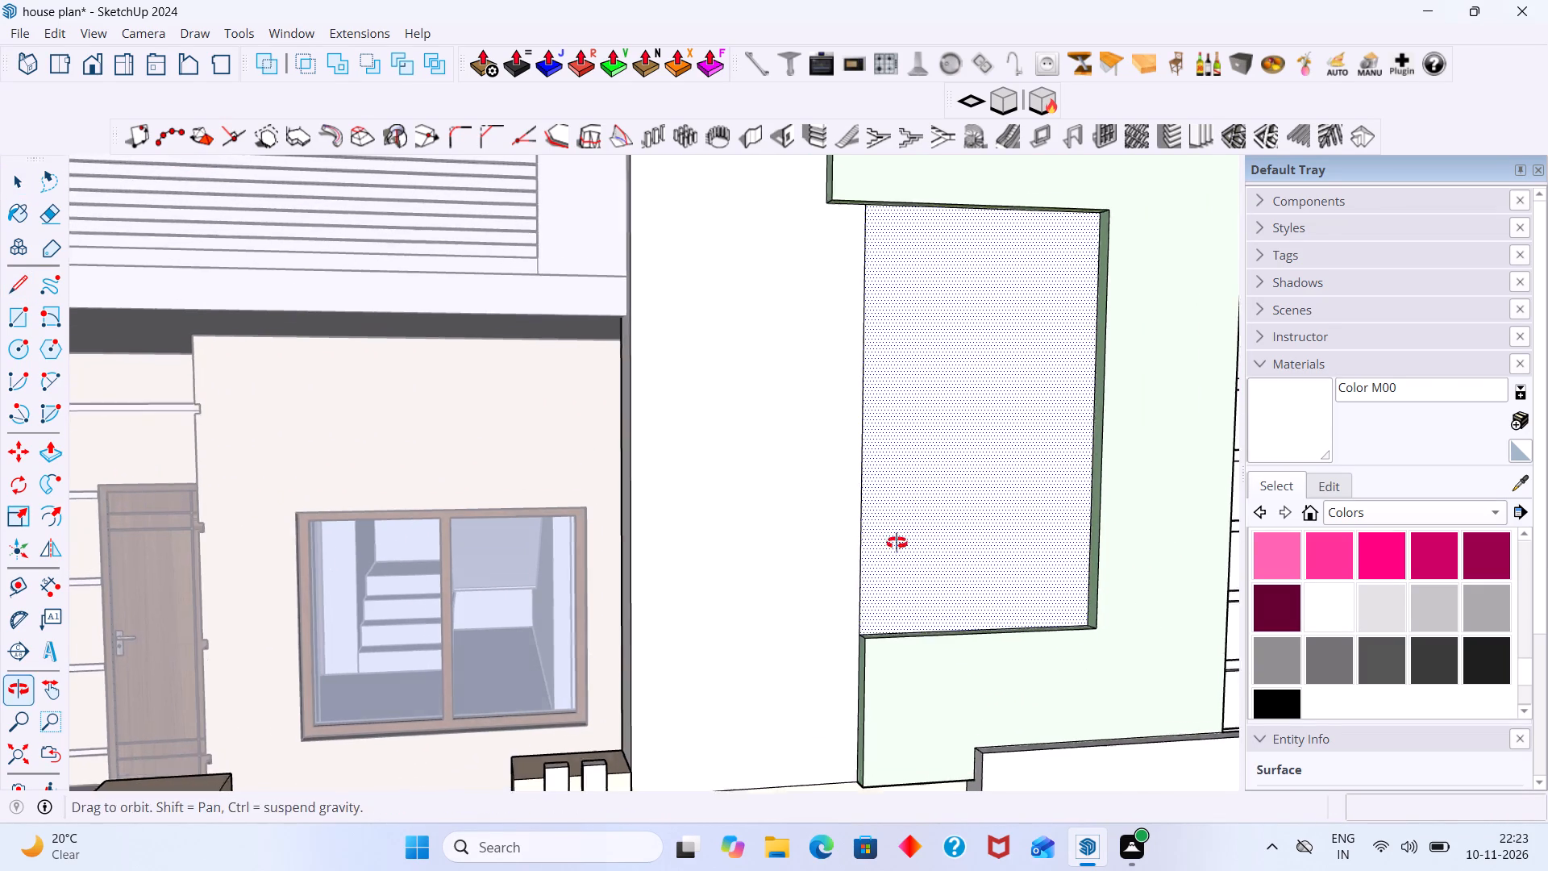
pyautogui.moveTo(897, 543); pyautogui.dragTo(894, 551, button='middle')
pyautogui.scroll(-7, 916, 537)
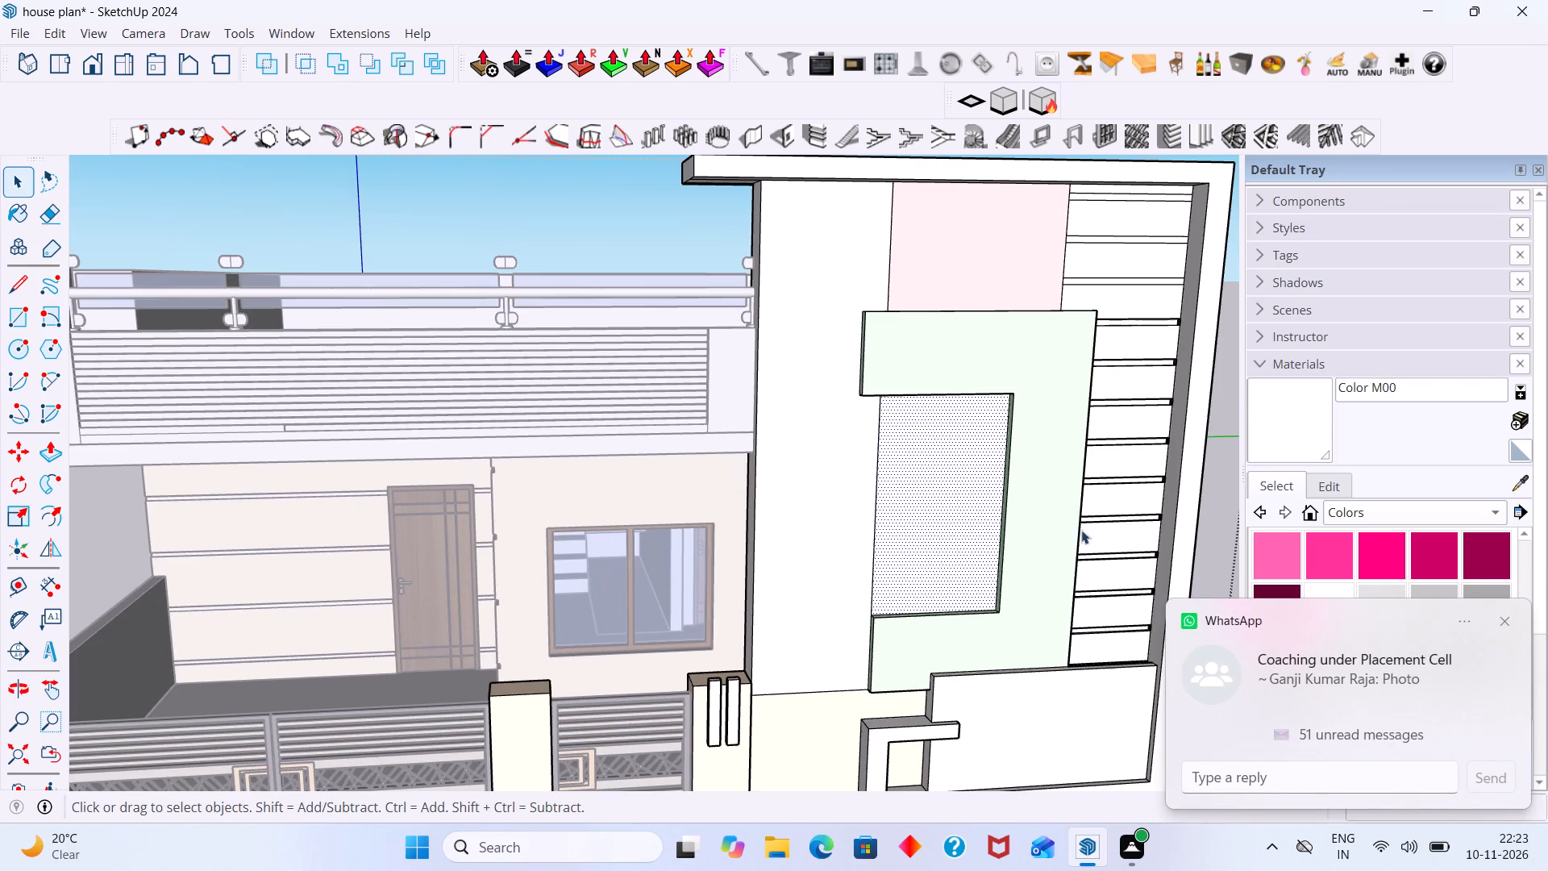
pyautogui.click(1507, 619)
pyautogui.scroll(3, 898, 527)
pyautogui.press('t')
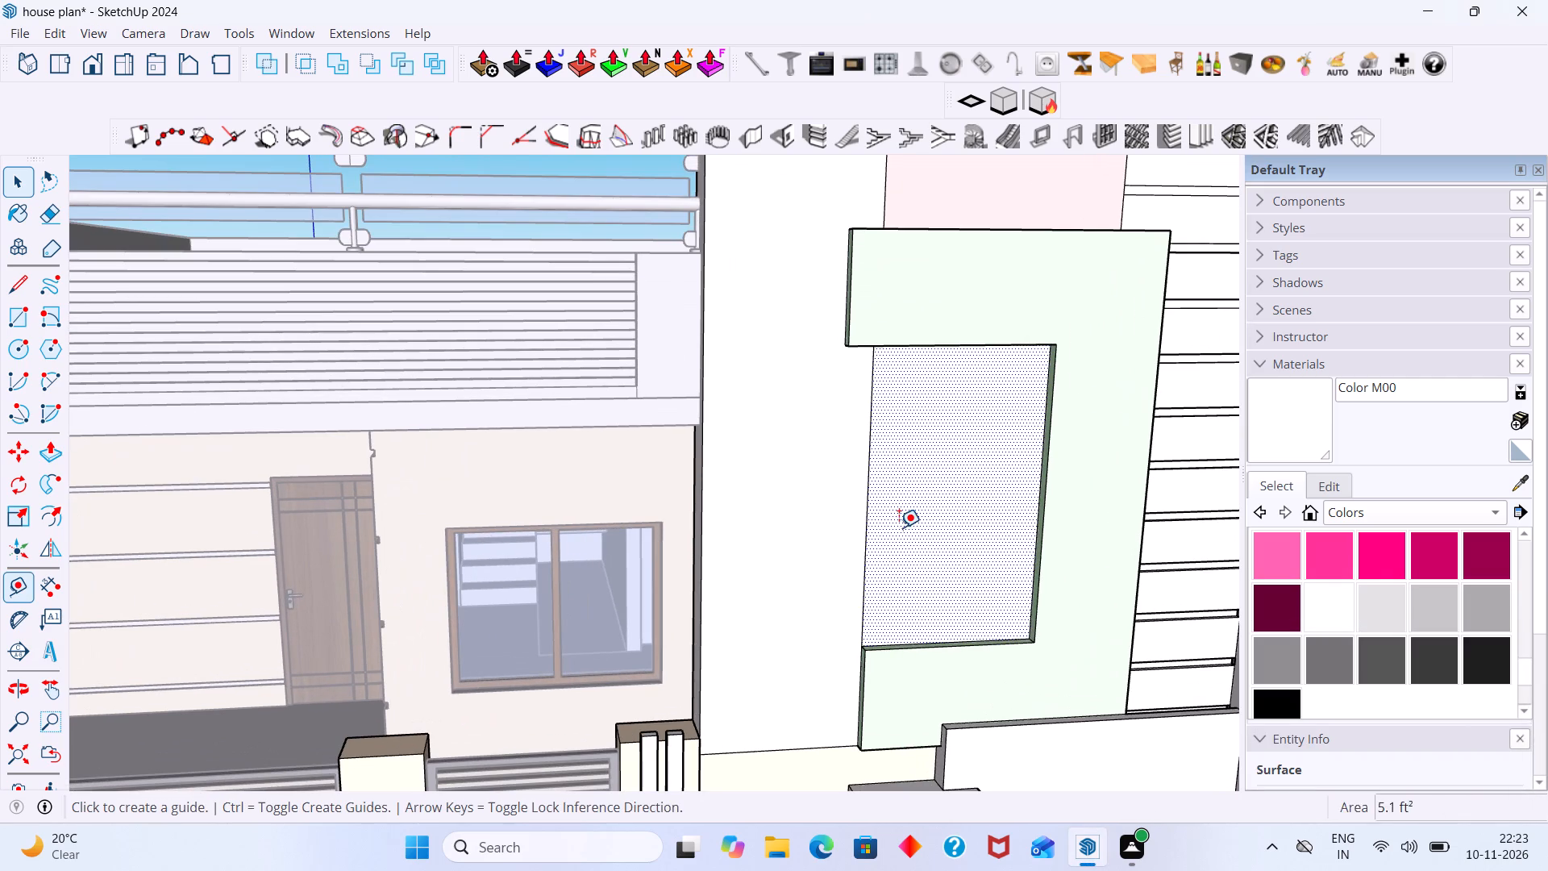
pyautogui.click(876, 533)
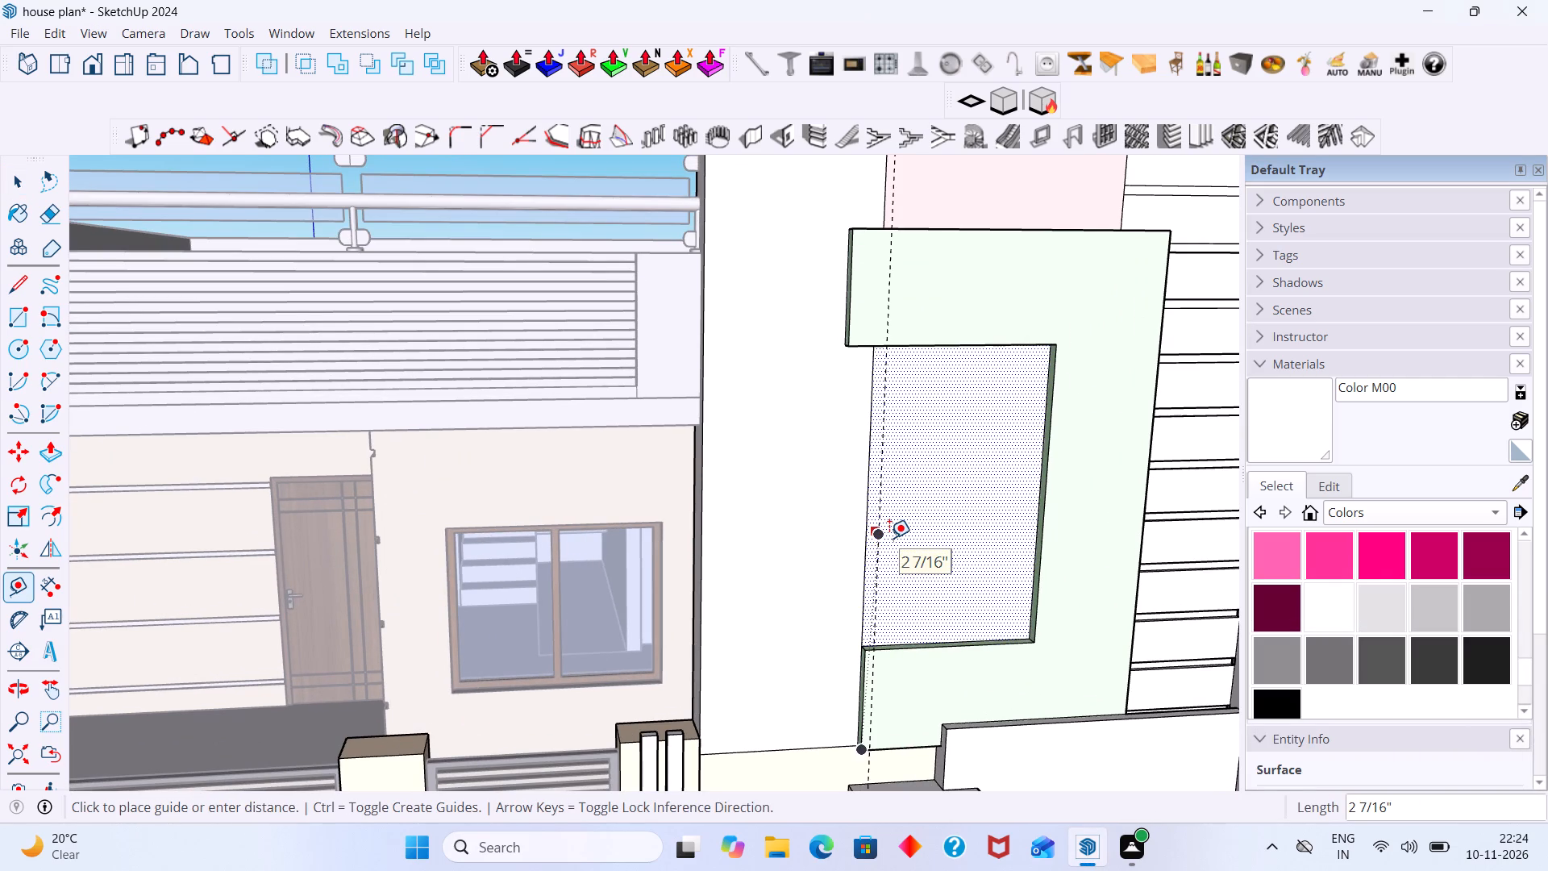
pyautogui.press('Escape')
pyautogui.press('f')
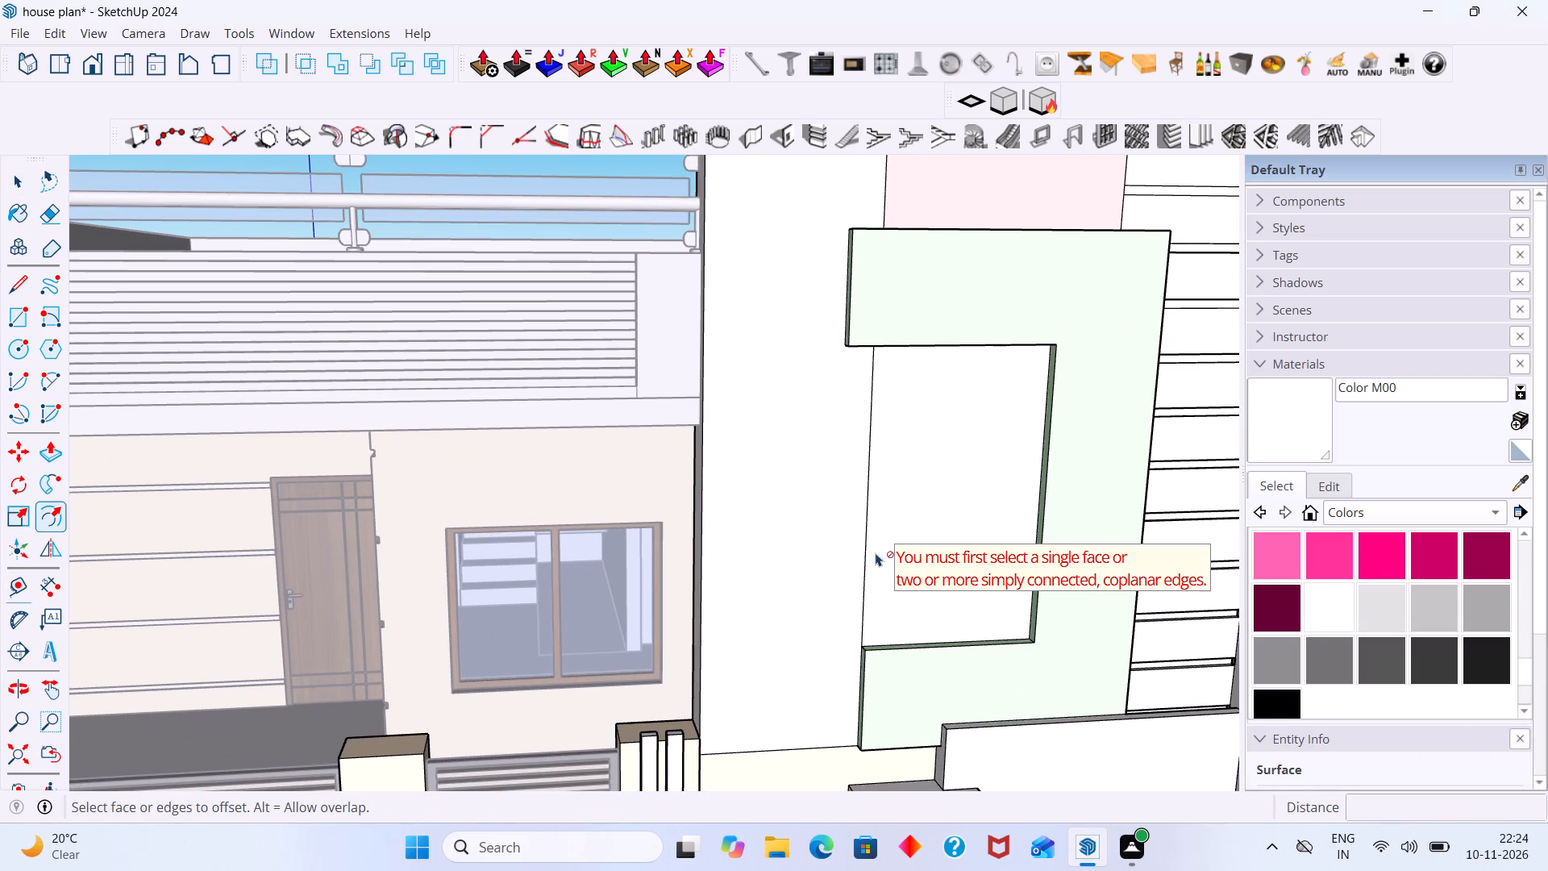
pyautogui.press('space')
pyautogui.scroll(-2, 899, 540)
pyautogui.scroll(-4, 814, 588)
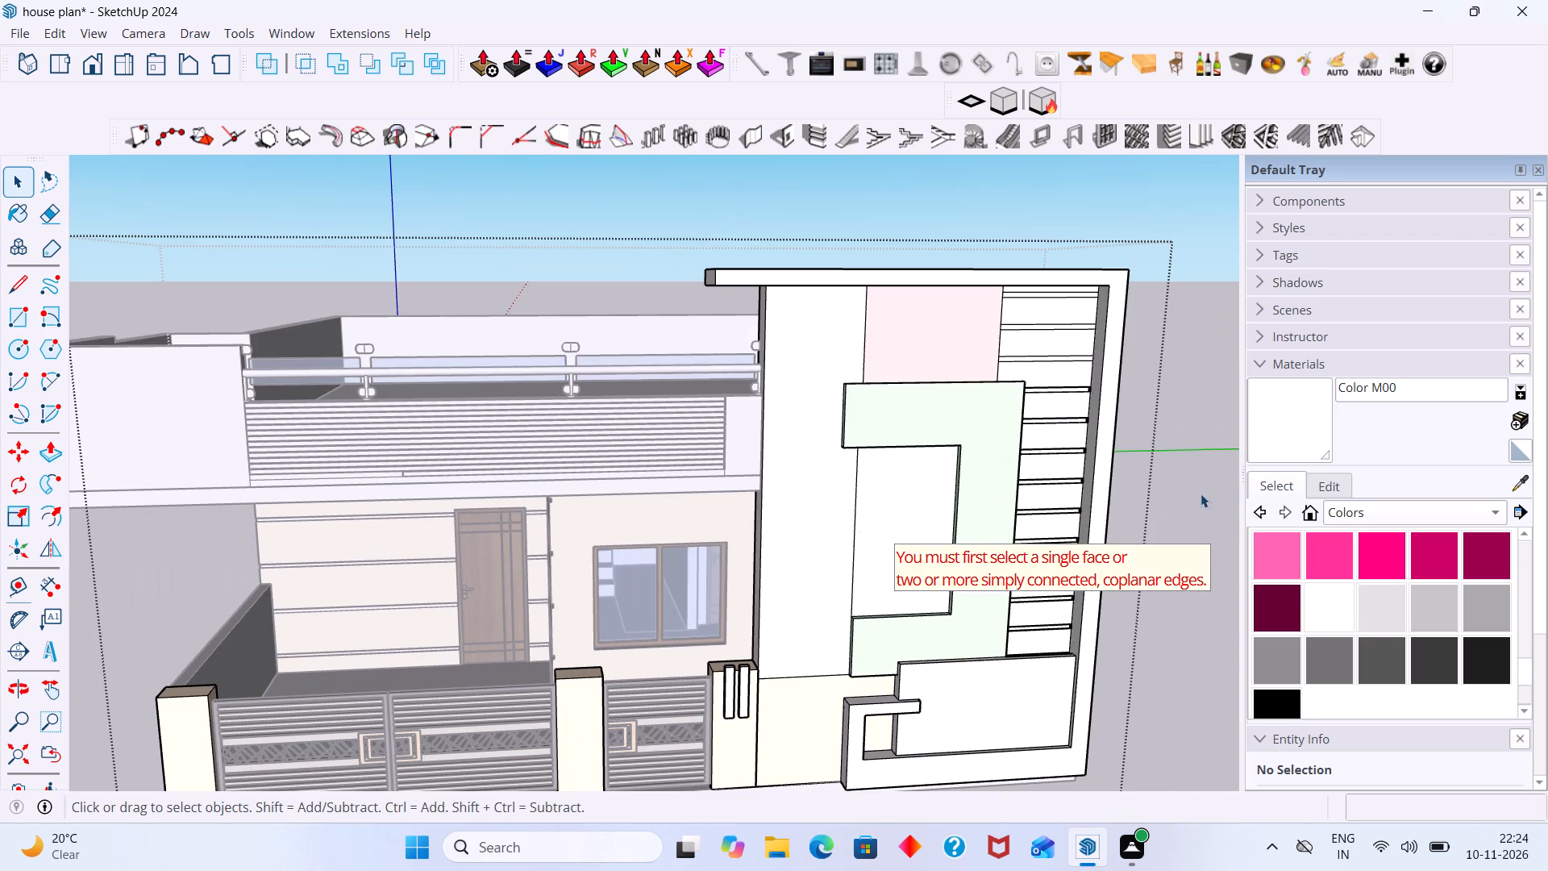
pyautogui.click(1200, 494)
# Reopen the facade group and draw a rectangle about 5' 7 1/2" by 3' 3 7/8" over the wall area enclosed by the green panel.
pyautogui.scroll(6, 959, 521)
pyautogui.doubleClick(851, 521)
pyautogui.click(834, 530)
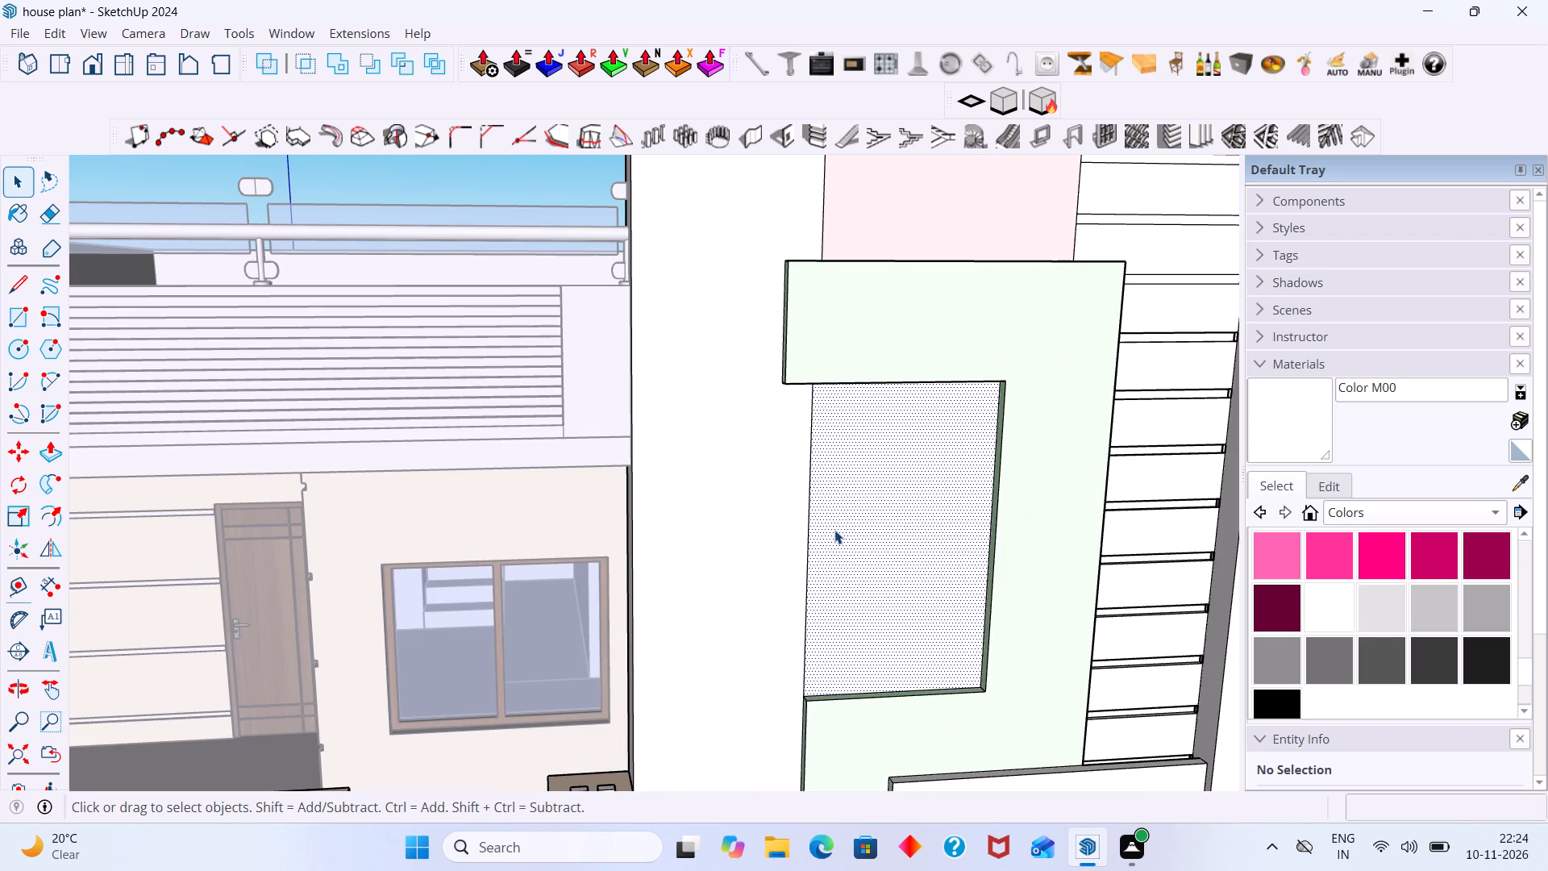
pyautogui.press('r')
pyautogui.scroll(-1, 818, 445)
pyautogui.moveTo(817, 444); pyautogui.dragTo(794, 365, button='middle')
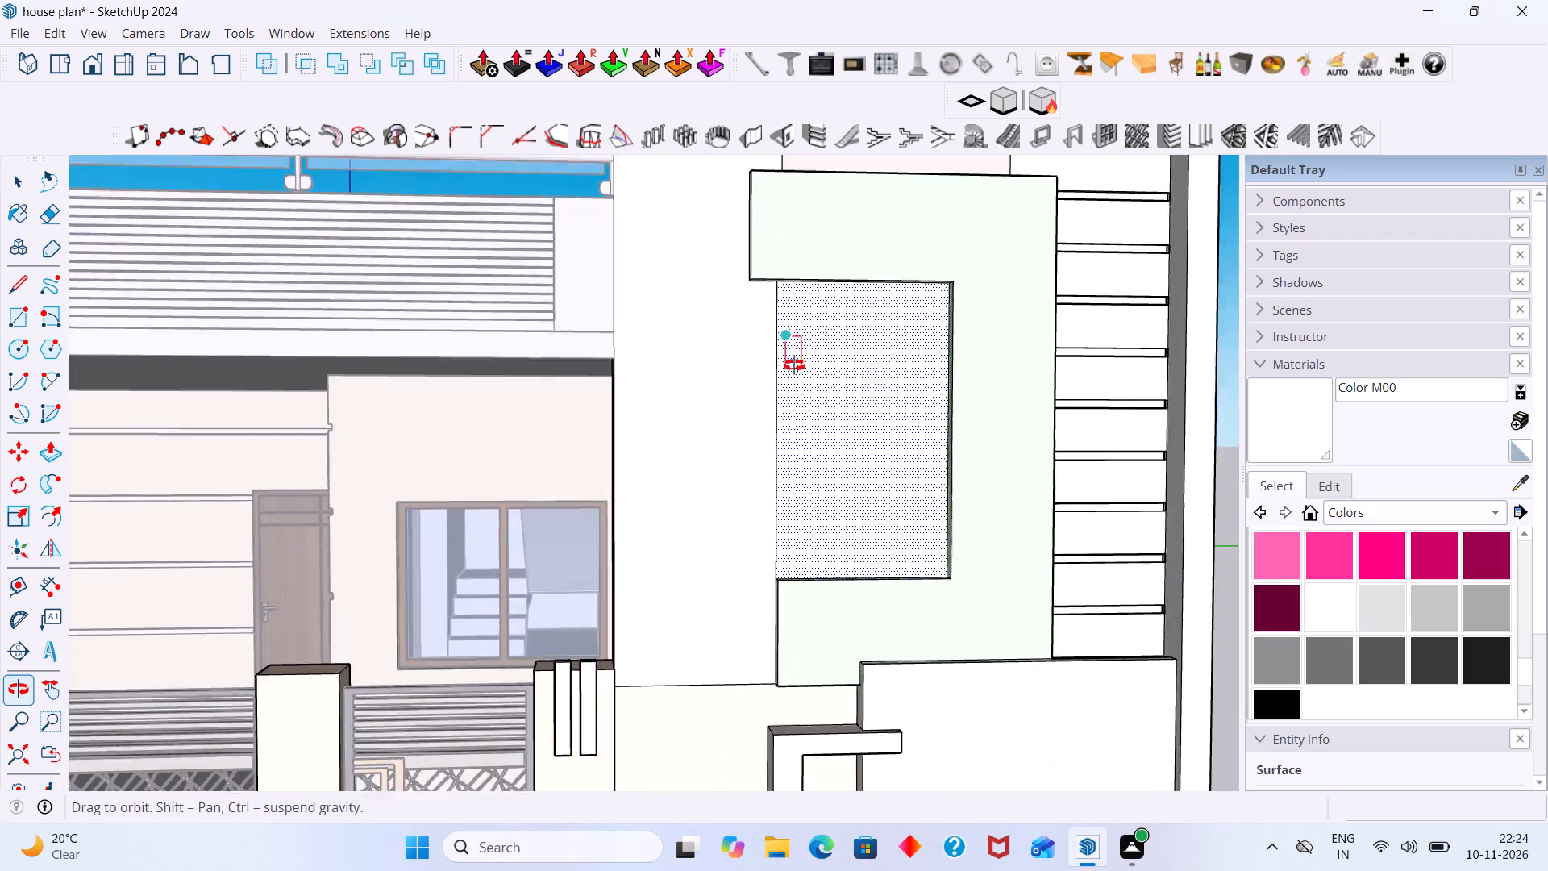
pyautogui.moveTo(794, 365); pyautogui.dragTo(793, 358, button='middle')
pyautogui.scroll(7, 792, 318)
pyautogui.moveTo(765, 246); pyautogui.dragTo(764, 200, button='middle')
pyautogui.scroll(4, 759, 228)
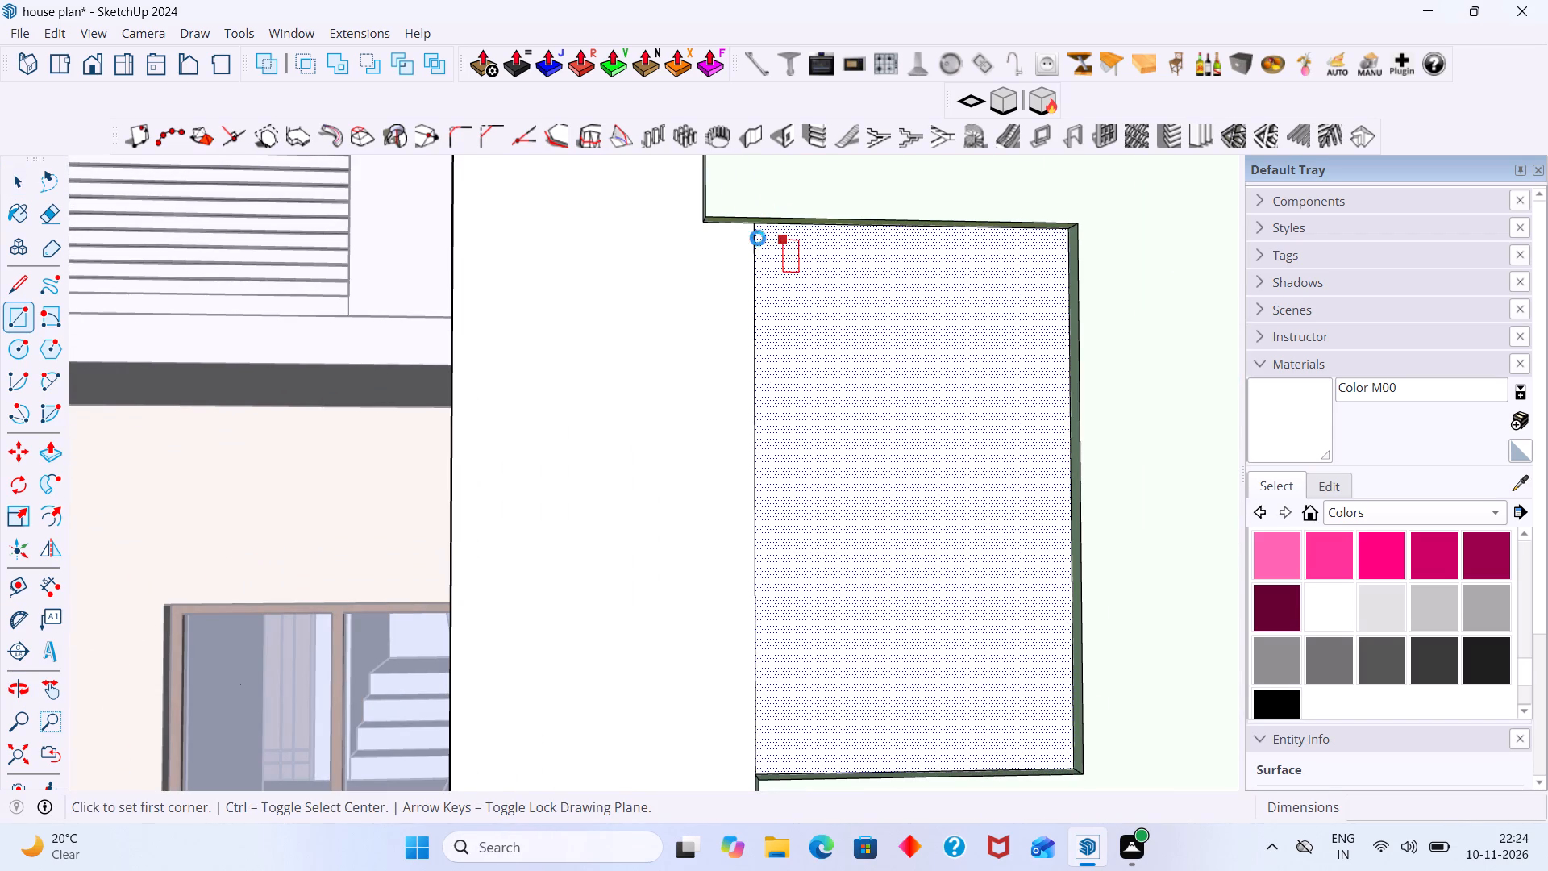
pyautogui.scroll(-4, 758, 260)
pyautogui.scroll(2, 766, 230)
pyautogui.moveTo(758, 236); pyautogui.dragTo(758, 194, button='middle')
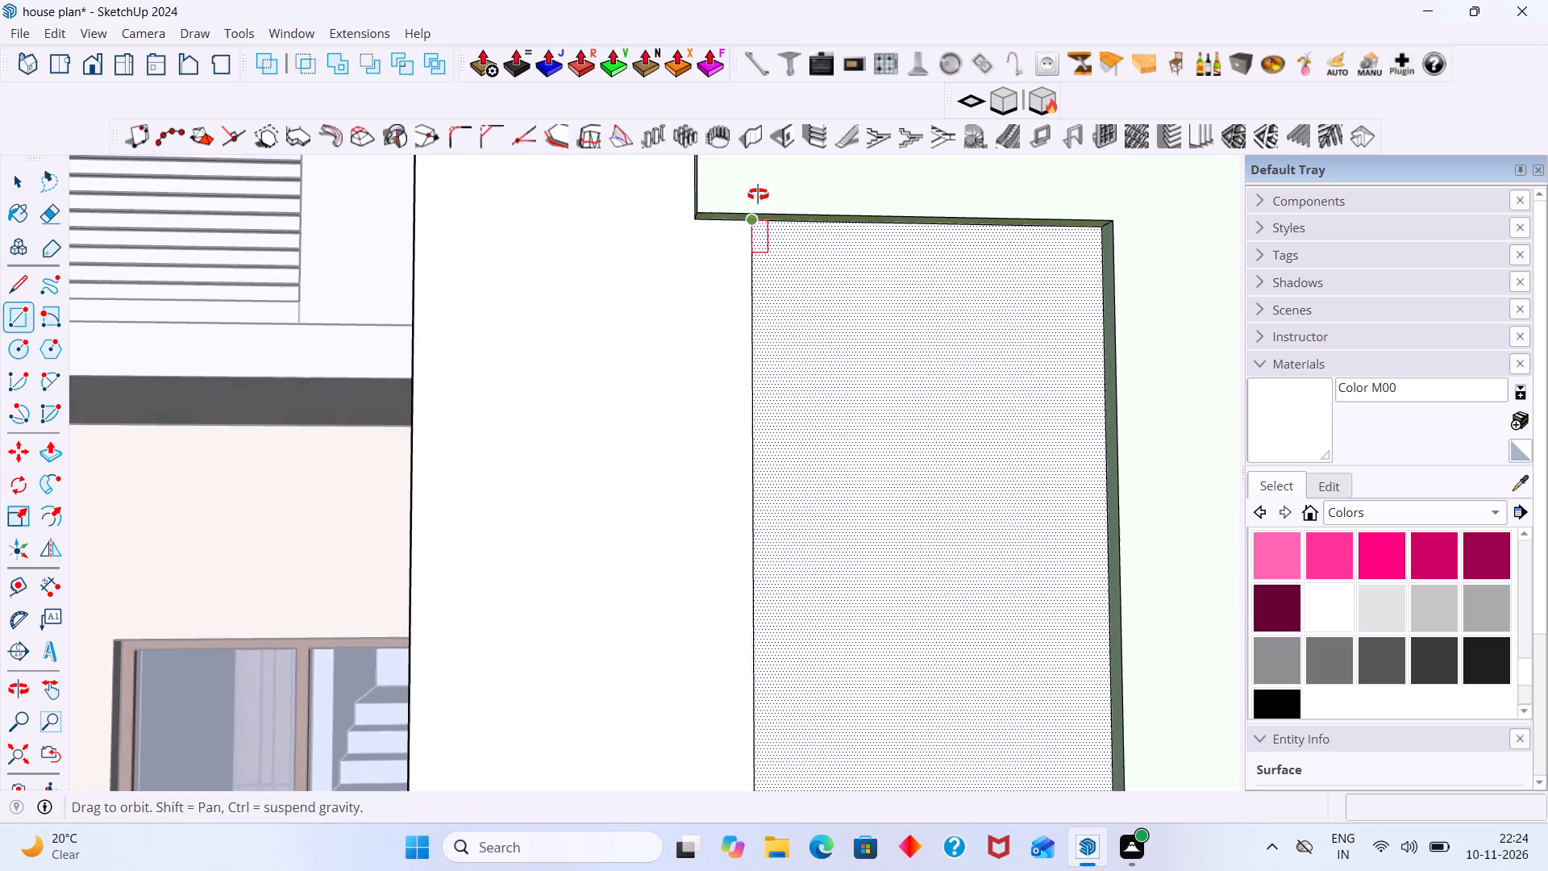
pyautogui.moveTo(758, 194); pyautogui.dragTo(758, 191, button='middle')
pyautogui.scroll(1, 758, 191)
pyautogui.keyDown('shift'); pyautogui.moveTo(759, 203); pyautogui.dragTo(751, 381, button='middle'); pyautogui.keyUp('shift')
pyautogui.moveTo(754, 360); pyautogui.dragTo(756, 302, button='middle')
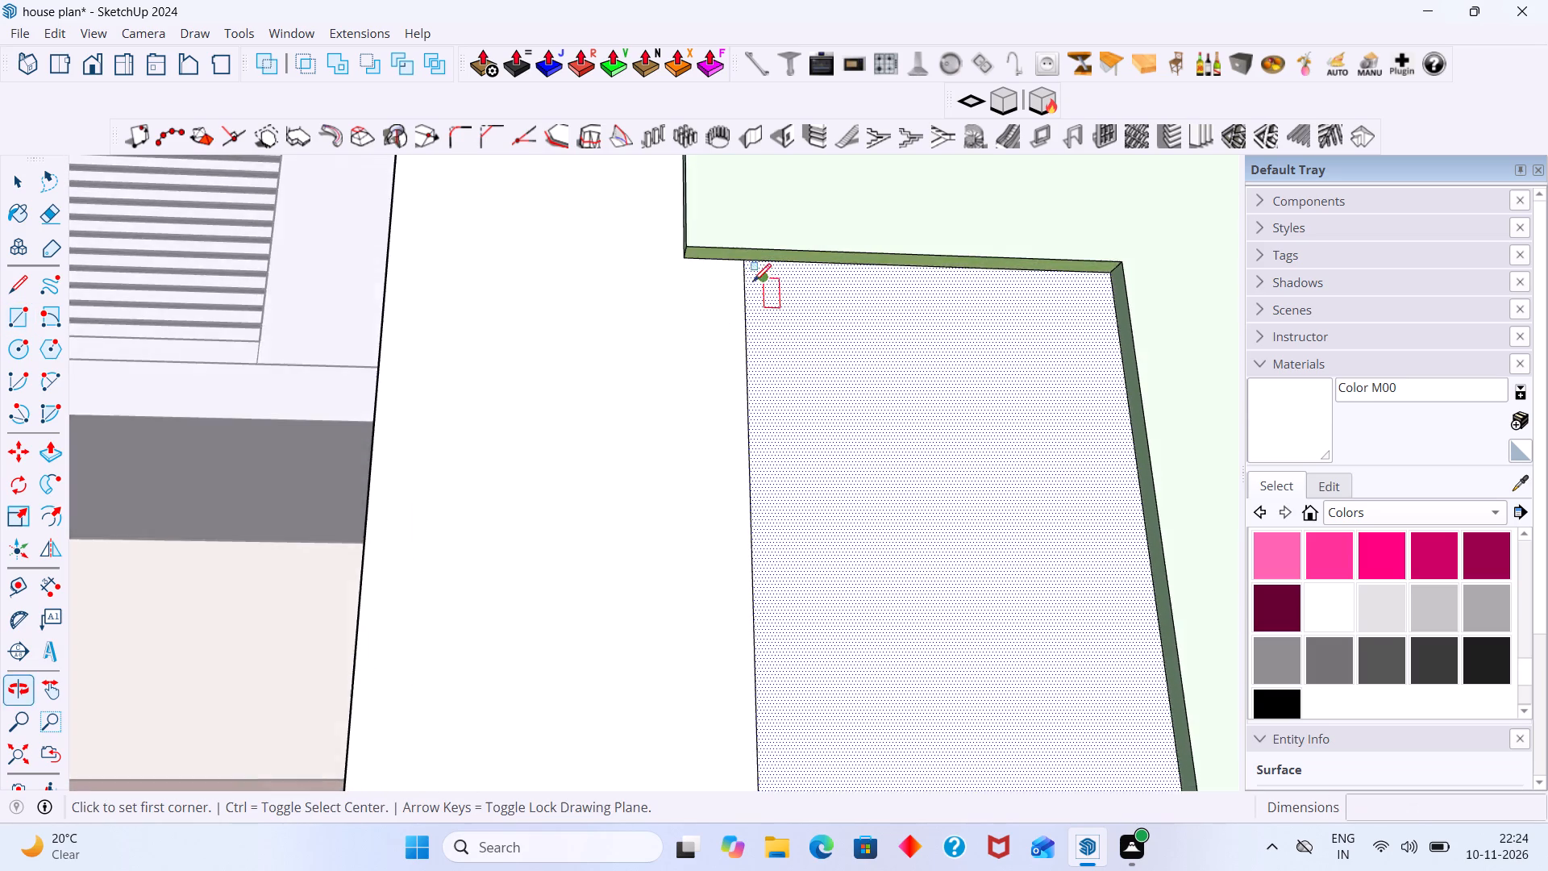
pyautogui.scroll(2, 752, 277)
pyautogui.click(747, 257)
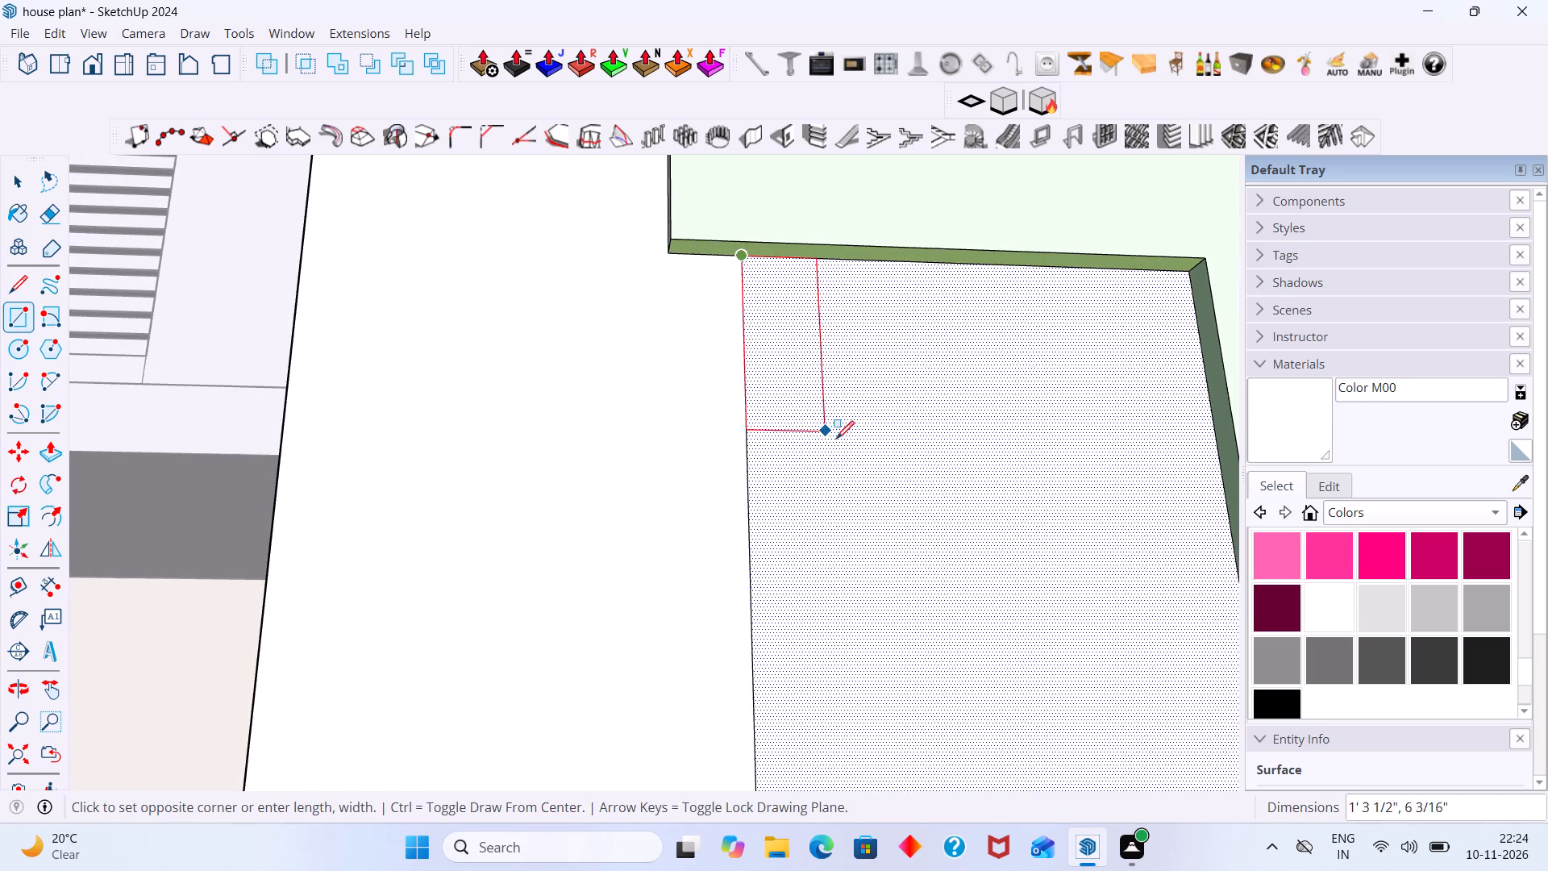
pyautogui.scroll(-7, 863, 476)
pyautogui.keyDown('shift'); pyautogui.moveTo(883, 515); pyautogui.dragTo(805, 367, button='middle'); pyautogui.keyUp('shift')
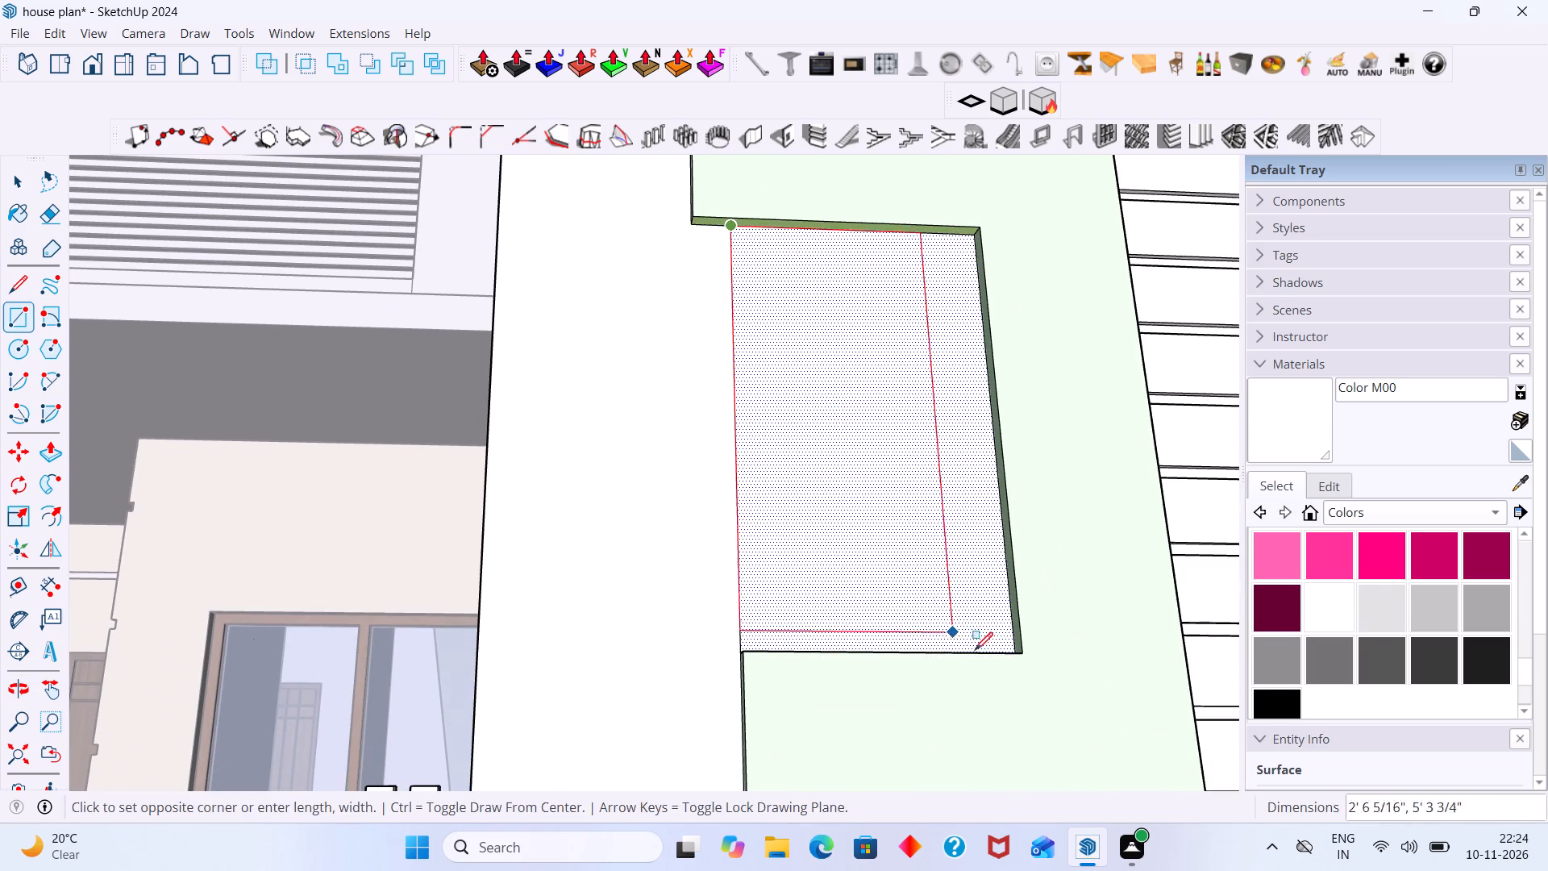
pyautogui.moveTo(988, 656); pyautogui.dragTo(930, 711, button='middle')
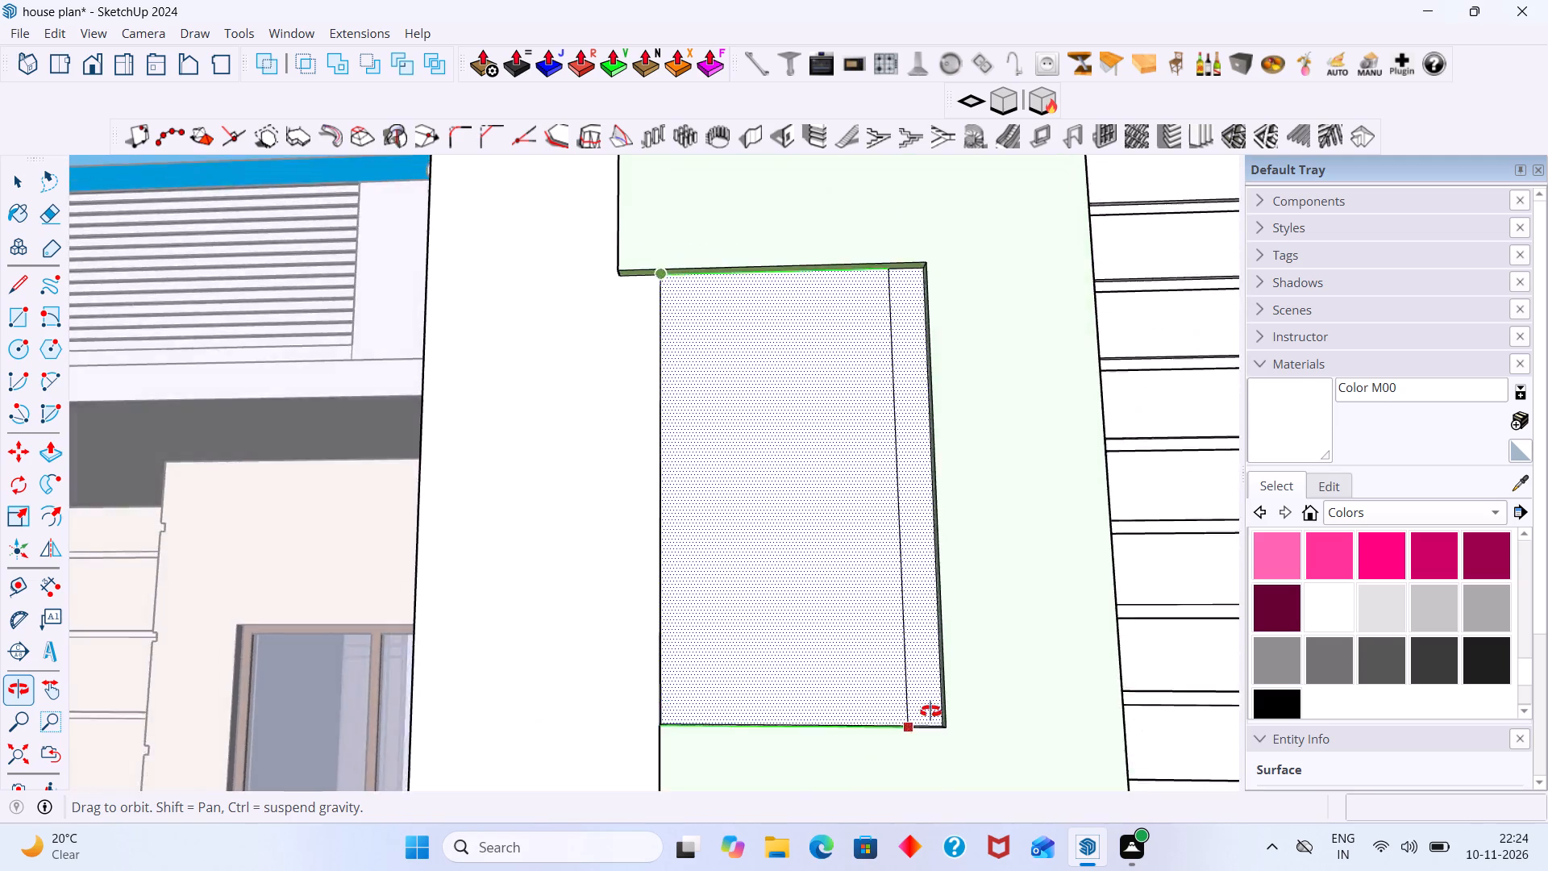
pyautogui.moveTo(930, 711); pyautogui.dragTo(938, 724, button='middle')
pyautogui.scroll(3, 926, 732)
pyautogui.moveTo(901, 806); pyautogui.dragTo(1064, 789, button='middle')
pyautogui.scroll(-1, 1013, 715)
pyautogui.moveTo(925, 740); pyautogui.dragTo(992, 770, button='middle')
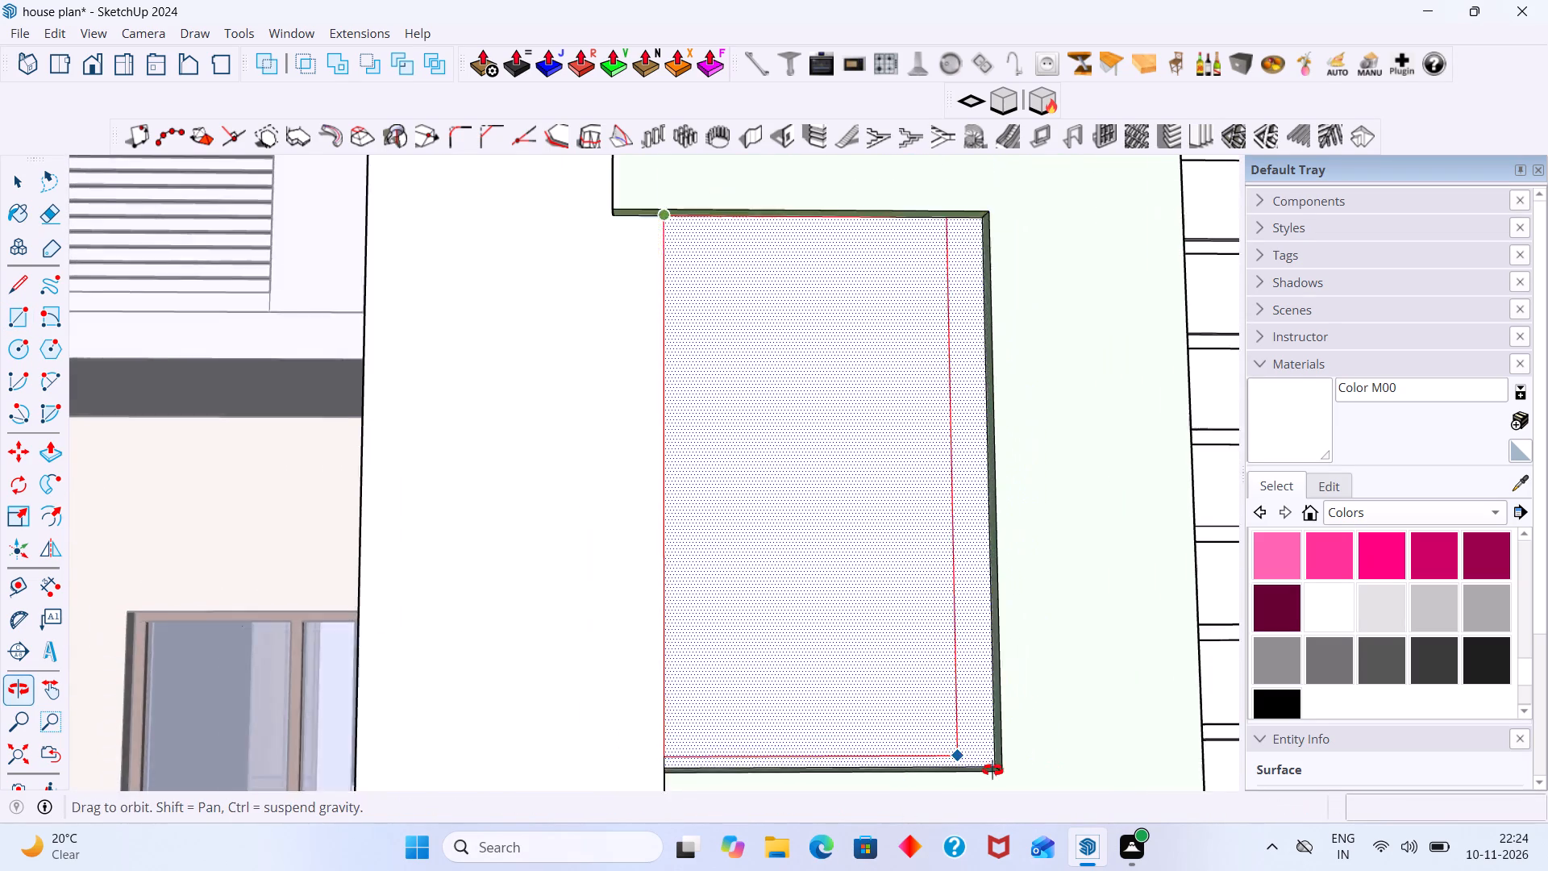
pyautogui.moveTo(992, 770); pyautogui.dragTo(1067, 798, button='middle')
pyautogui.scroll(-2, 1063, 783)
pyautogui.keyDown('shift'); pyautogui.moveTo(1040, 744); pyautogui.dragTo(817, 541, button='middle'); pyautogui.keyUp('shift')
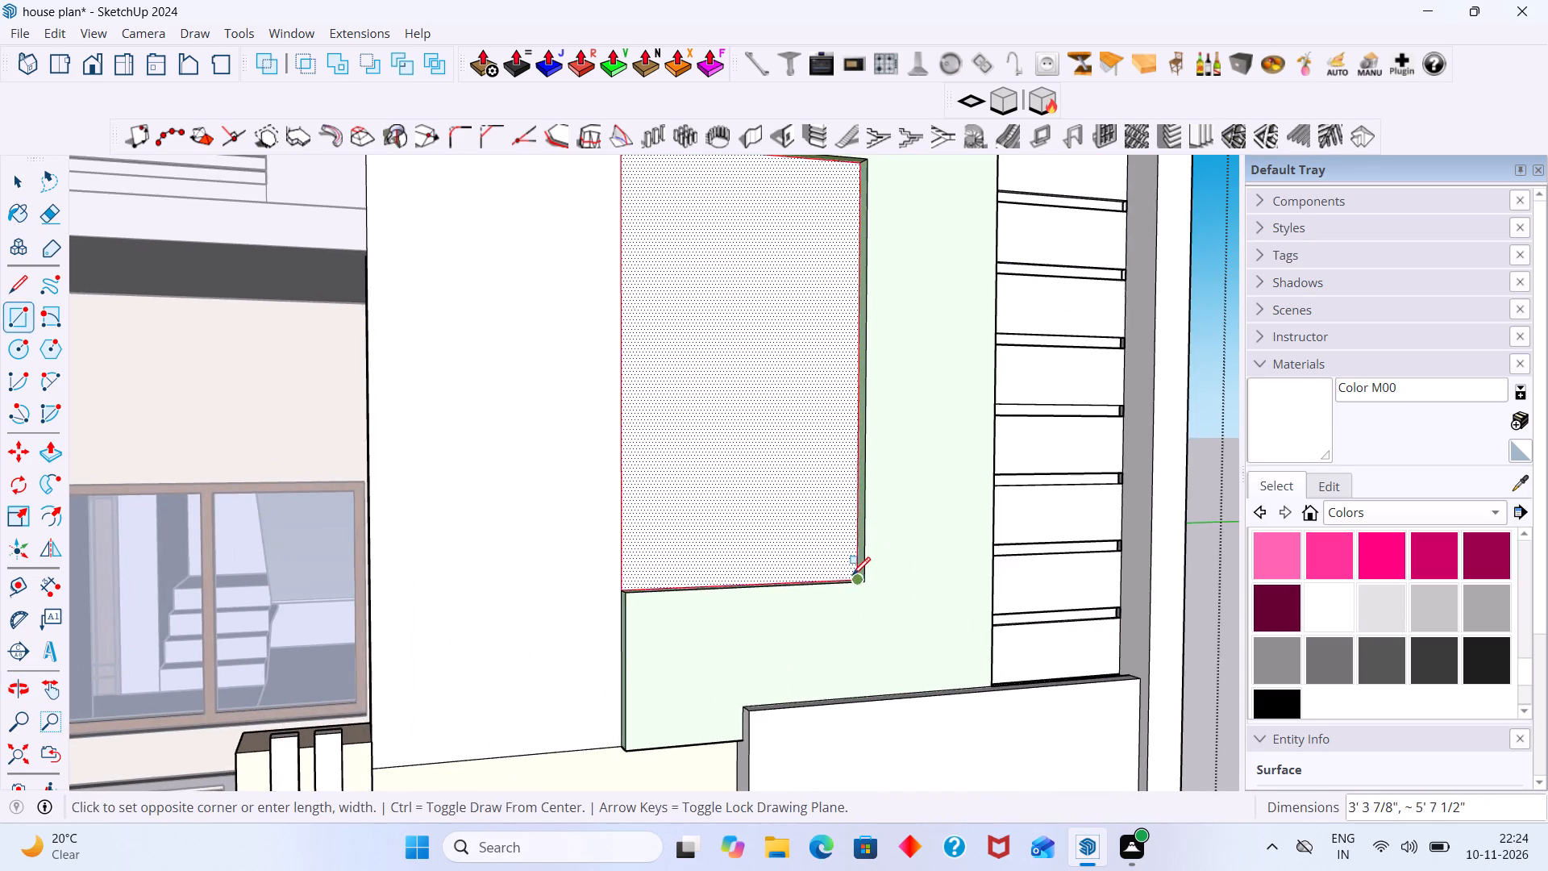
pyautogui.moveTo(852, 575); pyautogui.dragTo(908, 615, button='middle')
pyautogui.scroll(9, 931, 623)
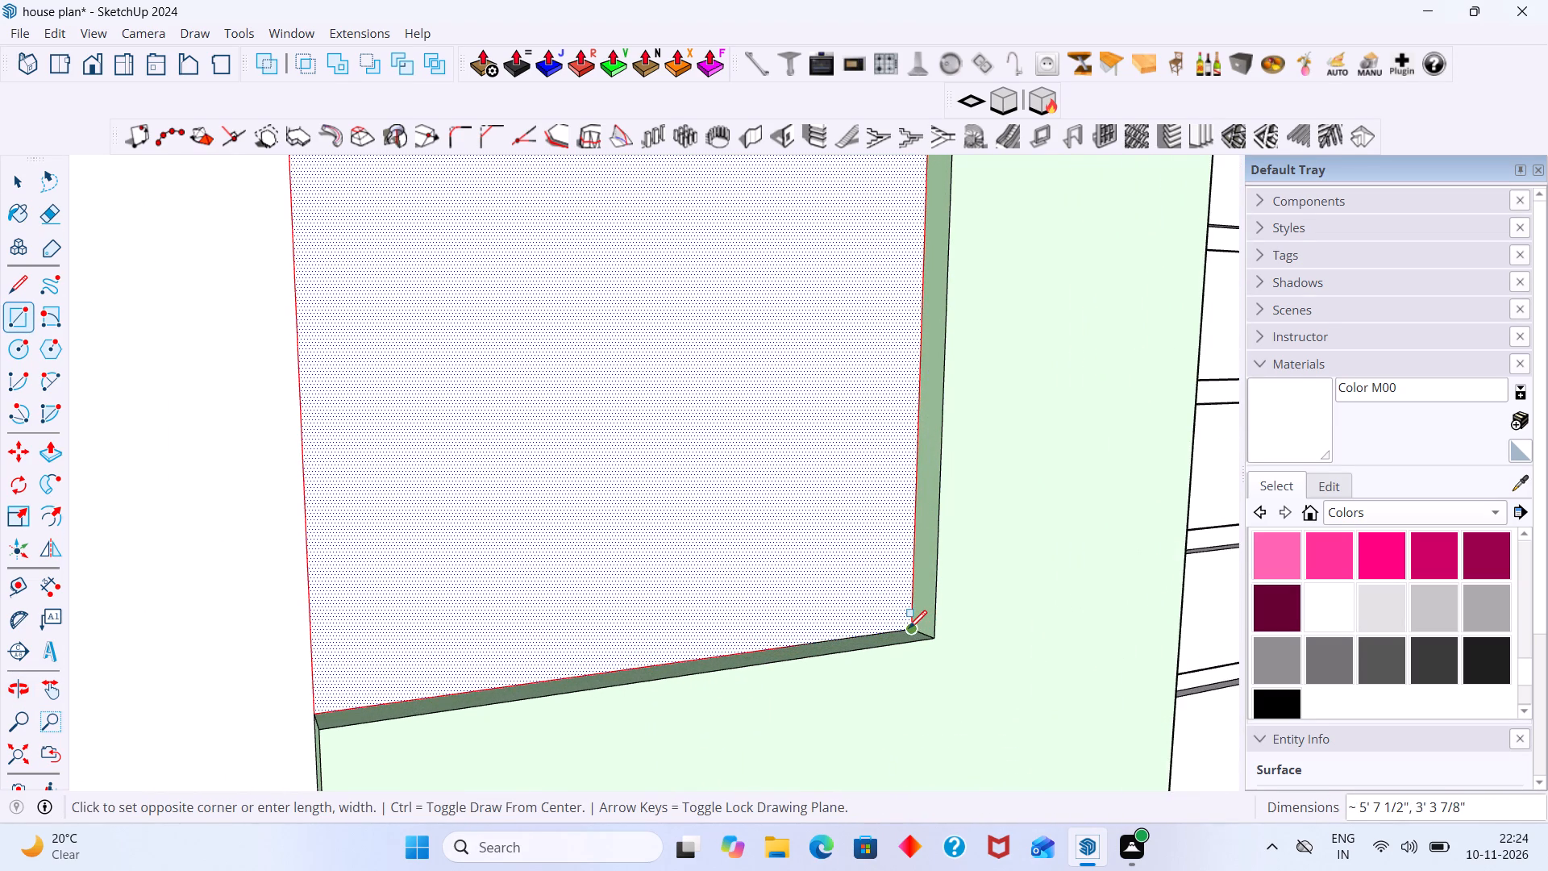
pyautogui.click(909, 628)
pyautogui.press('space')
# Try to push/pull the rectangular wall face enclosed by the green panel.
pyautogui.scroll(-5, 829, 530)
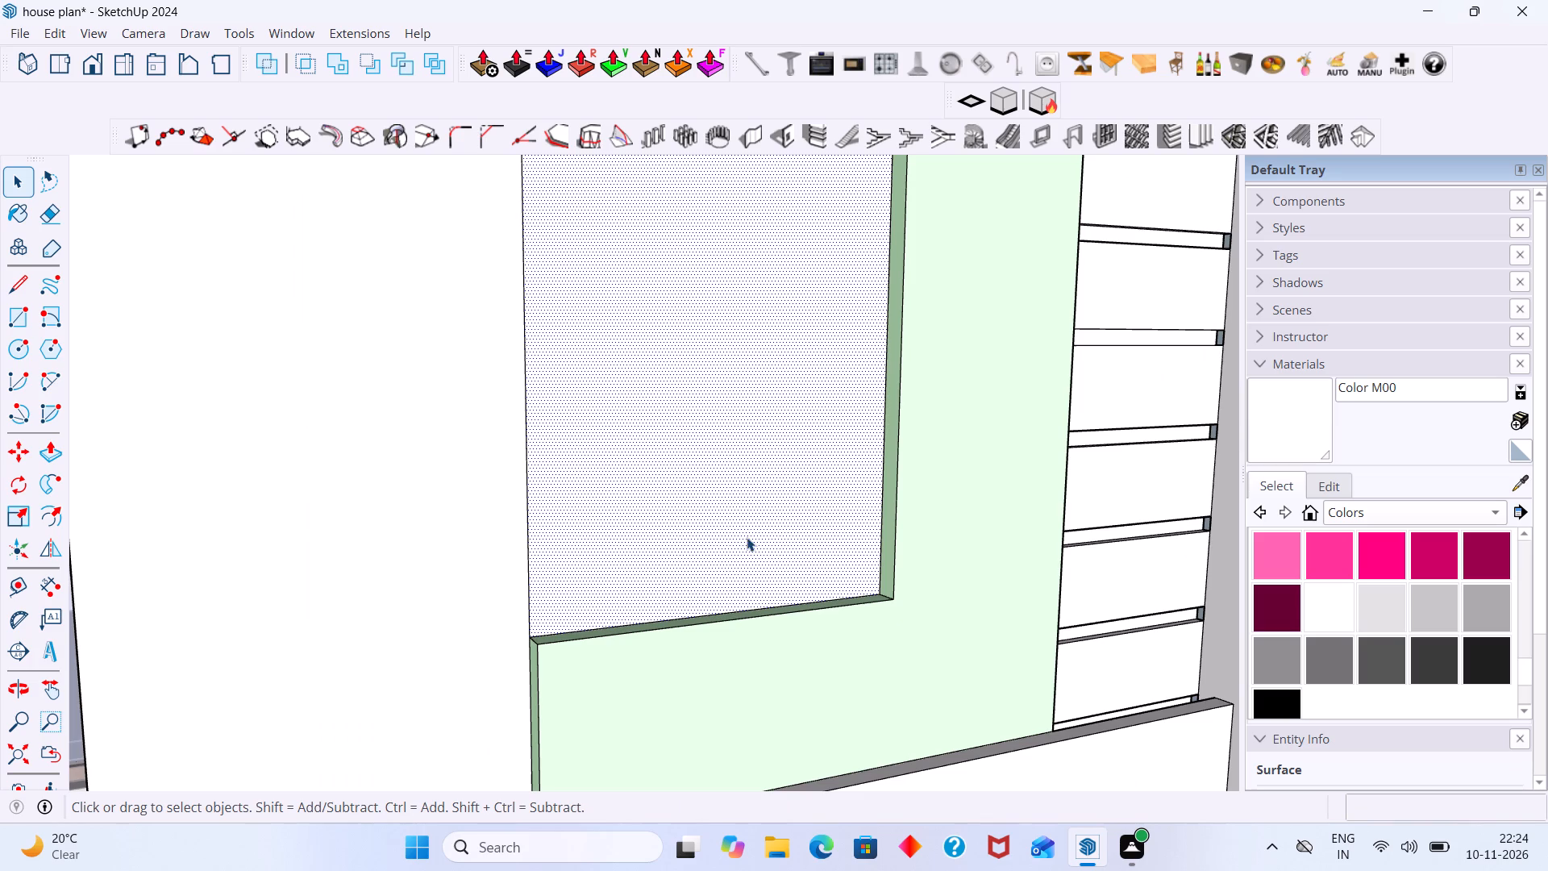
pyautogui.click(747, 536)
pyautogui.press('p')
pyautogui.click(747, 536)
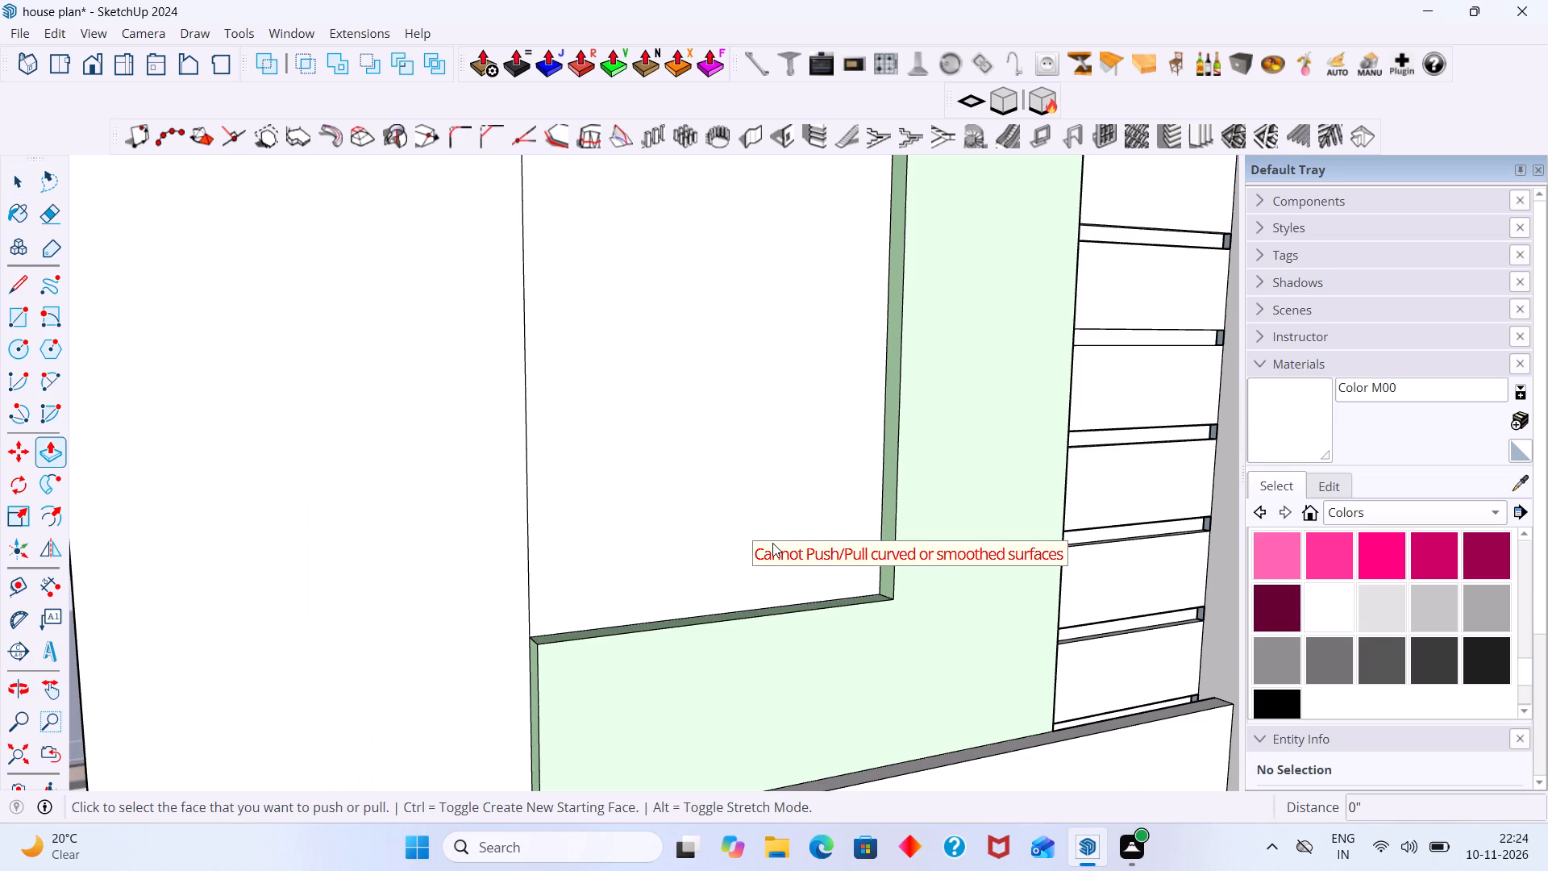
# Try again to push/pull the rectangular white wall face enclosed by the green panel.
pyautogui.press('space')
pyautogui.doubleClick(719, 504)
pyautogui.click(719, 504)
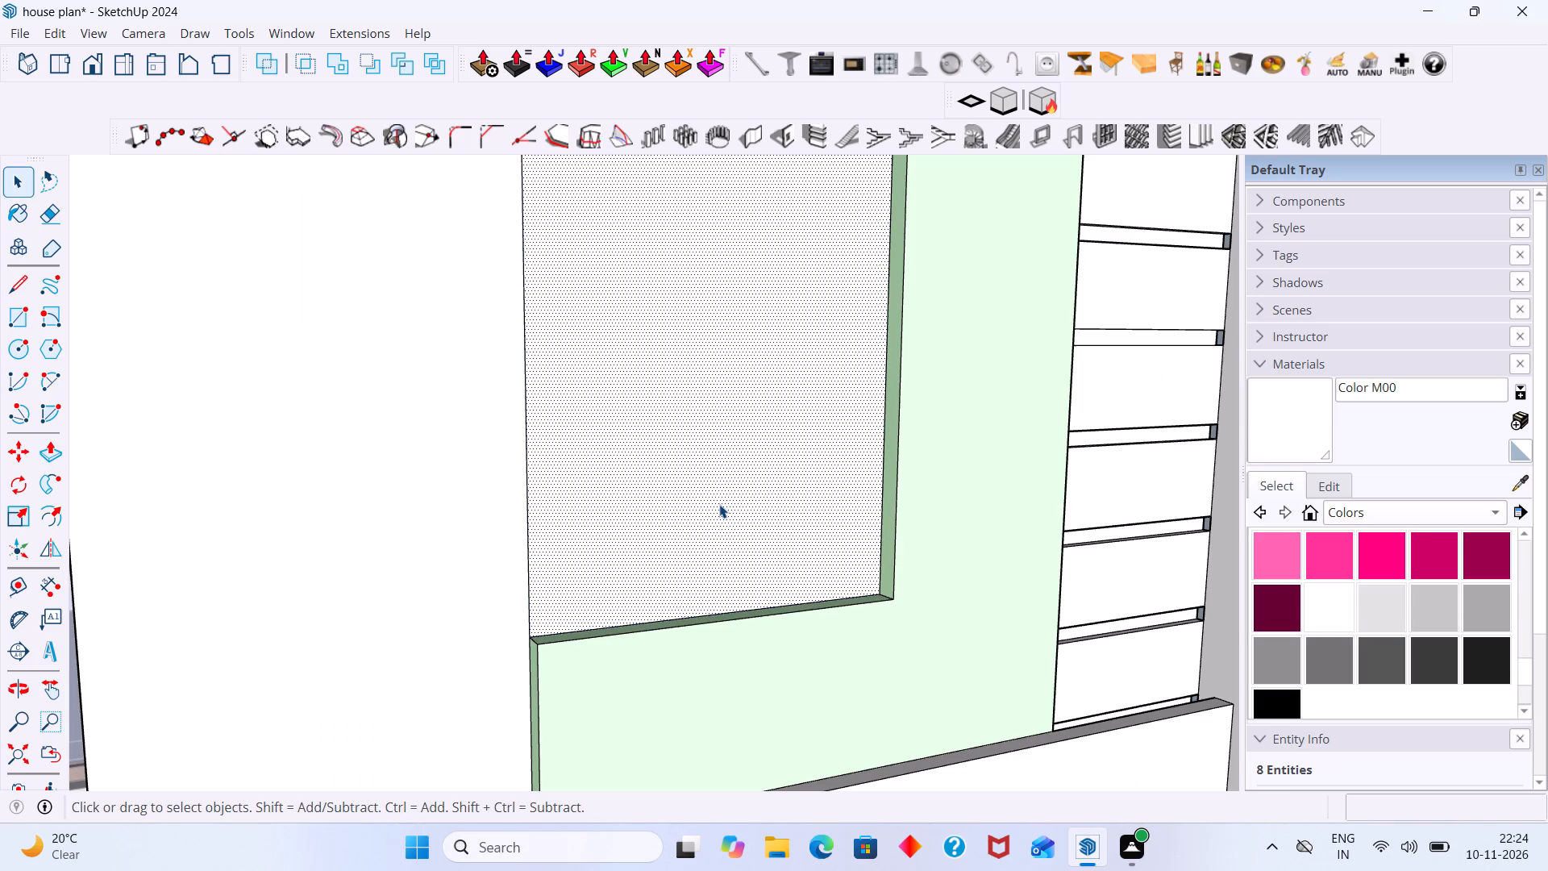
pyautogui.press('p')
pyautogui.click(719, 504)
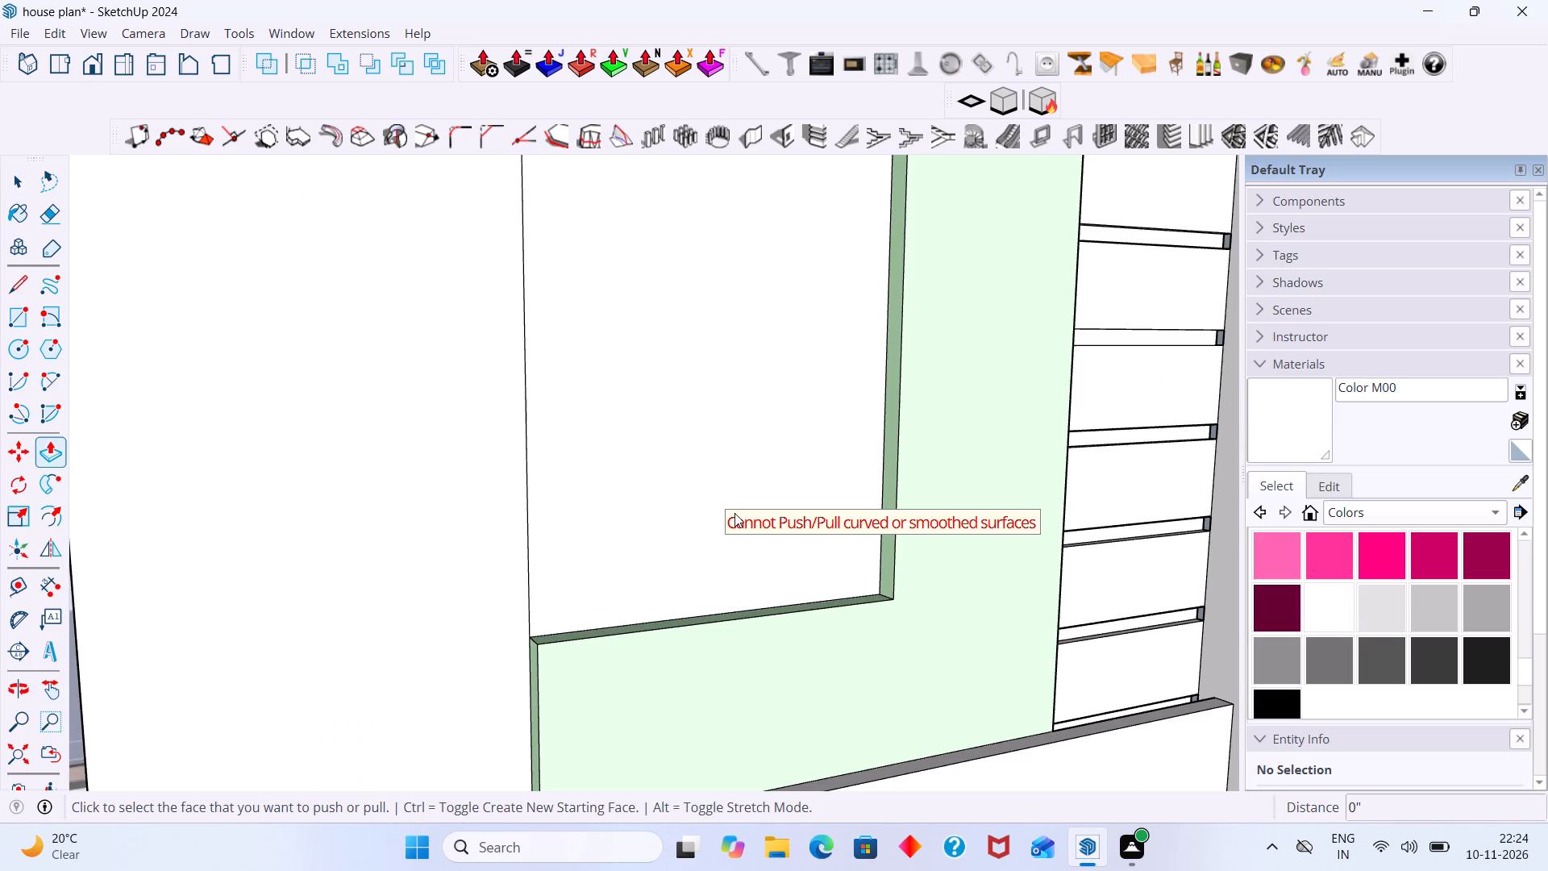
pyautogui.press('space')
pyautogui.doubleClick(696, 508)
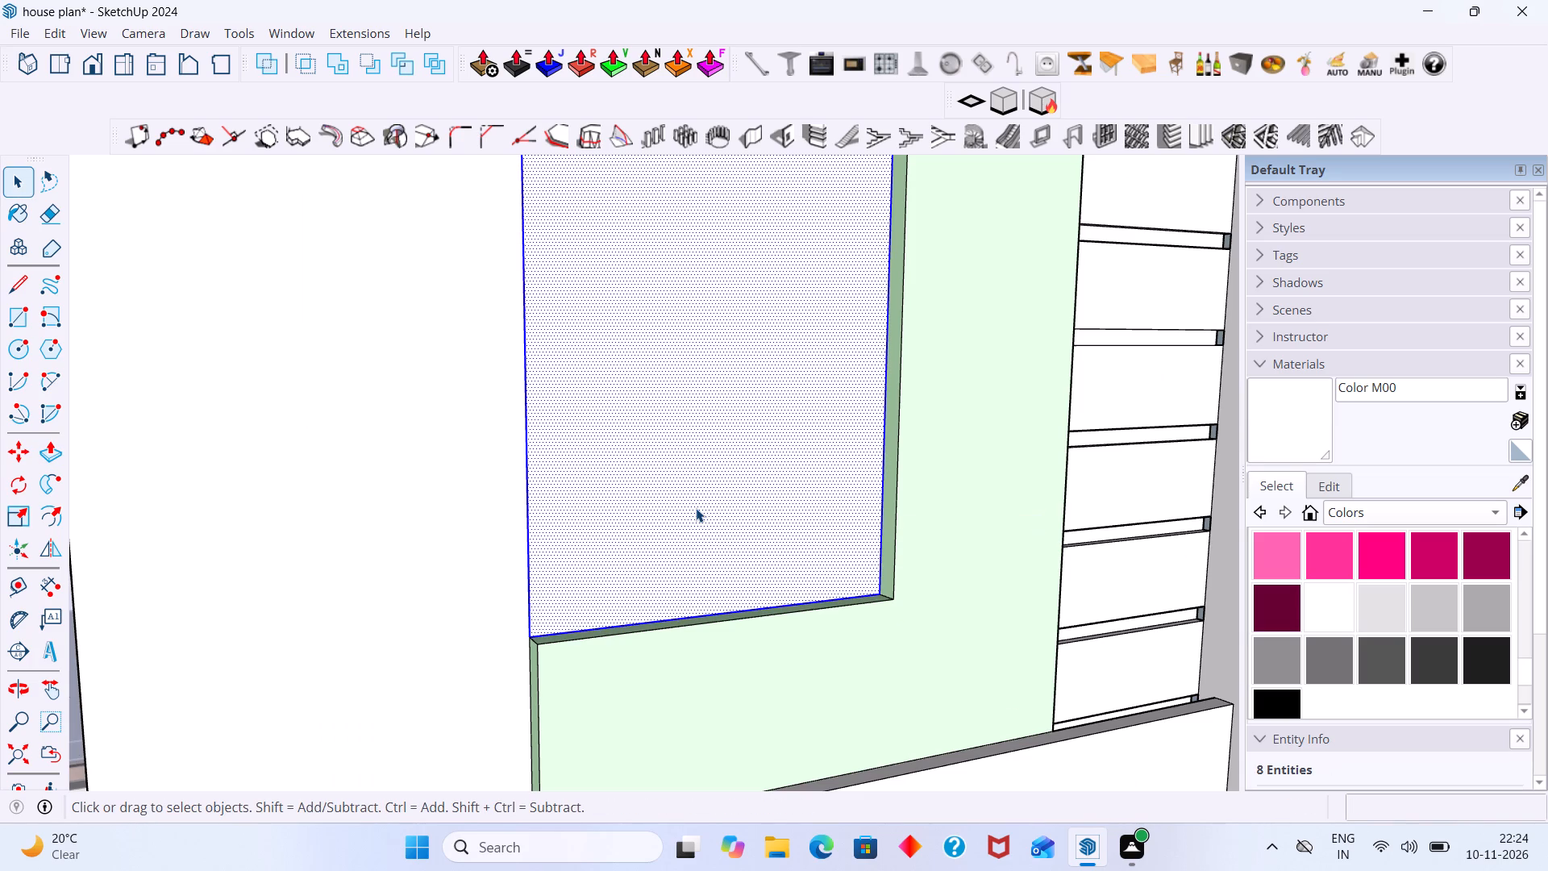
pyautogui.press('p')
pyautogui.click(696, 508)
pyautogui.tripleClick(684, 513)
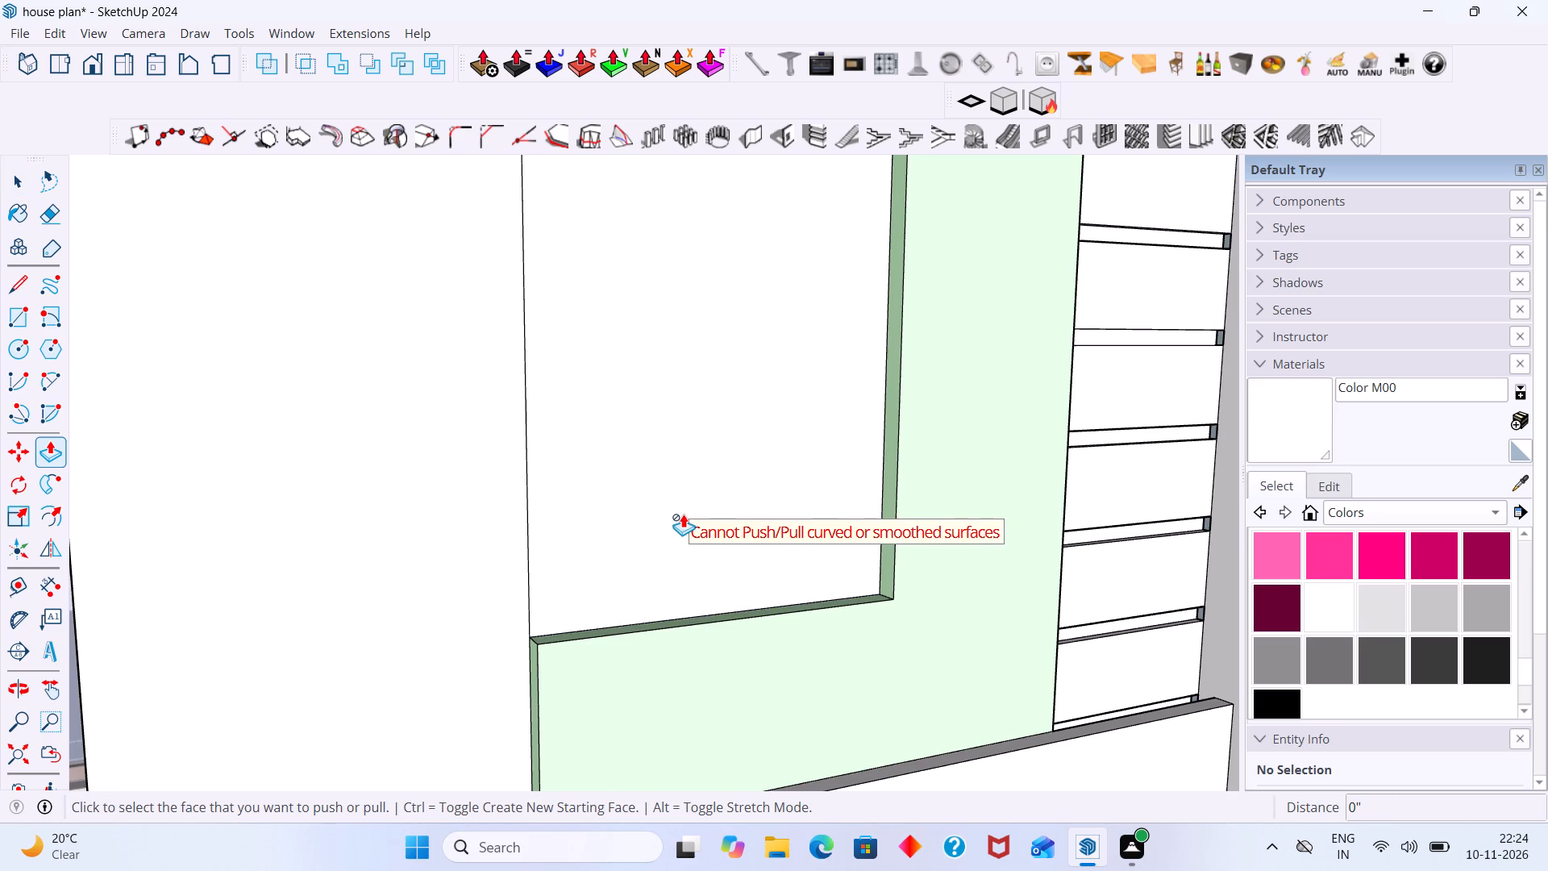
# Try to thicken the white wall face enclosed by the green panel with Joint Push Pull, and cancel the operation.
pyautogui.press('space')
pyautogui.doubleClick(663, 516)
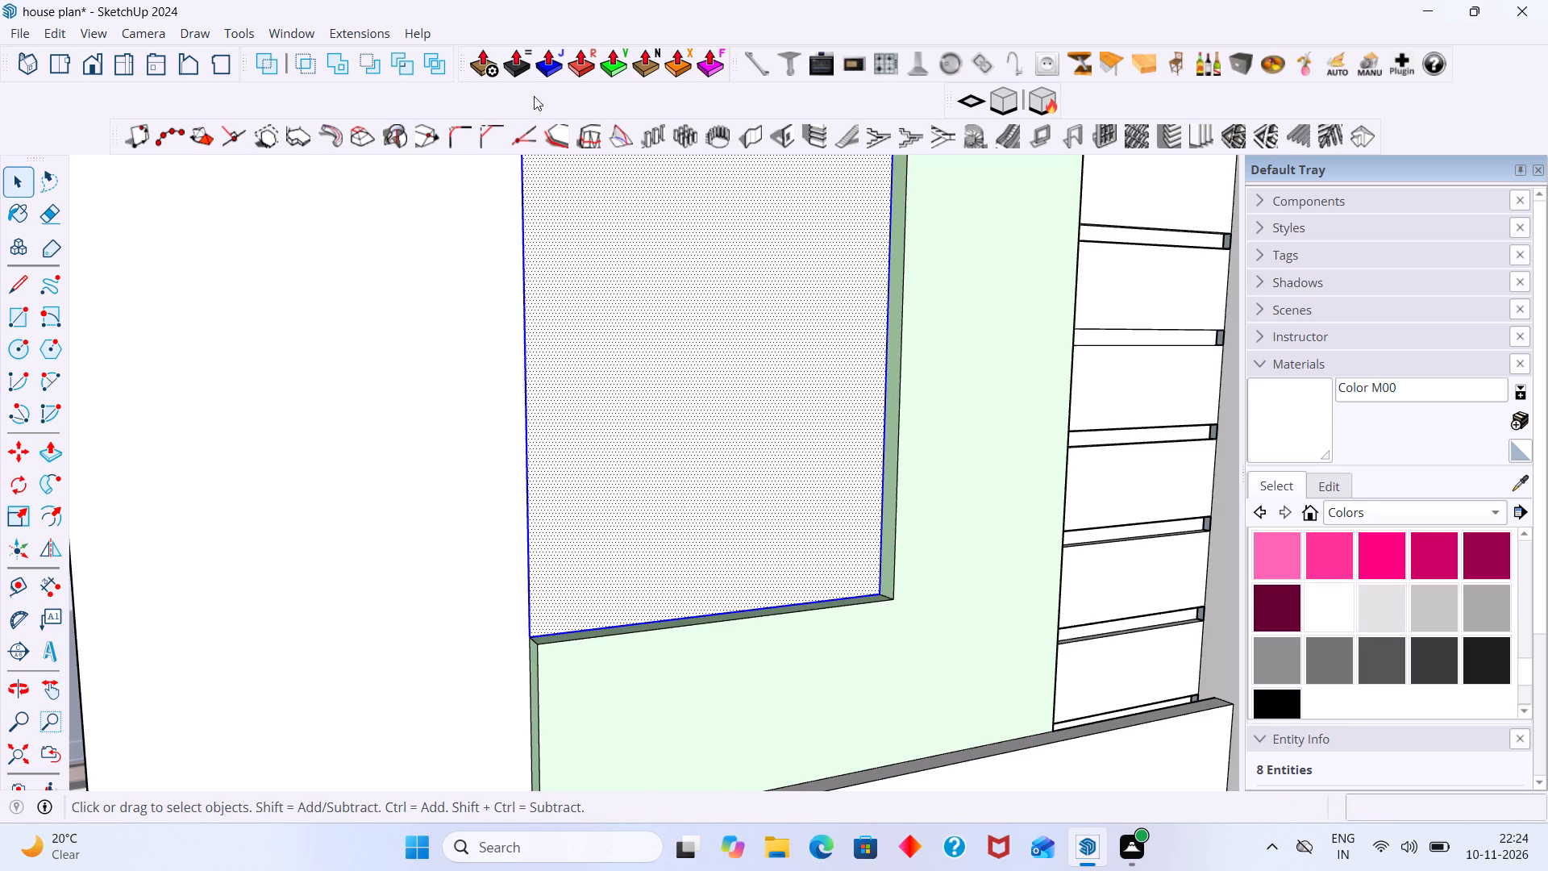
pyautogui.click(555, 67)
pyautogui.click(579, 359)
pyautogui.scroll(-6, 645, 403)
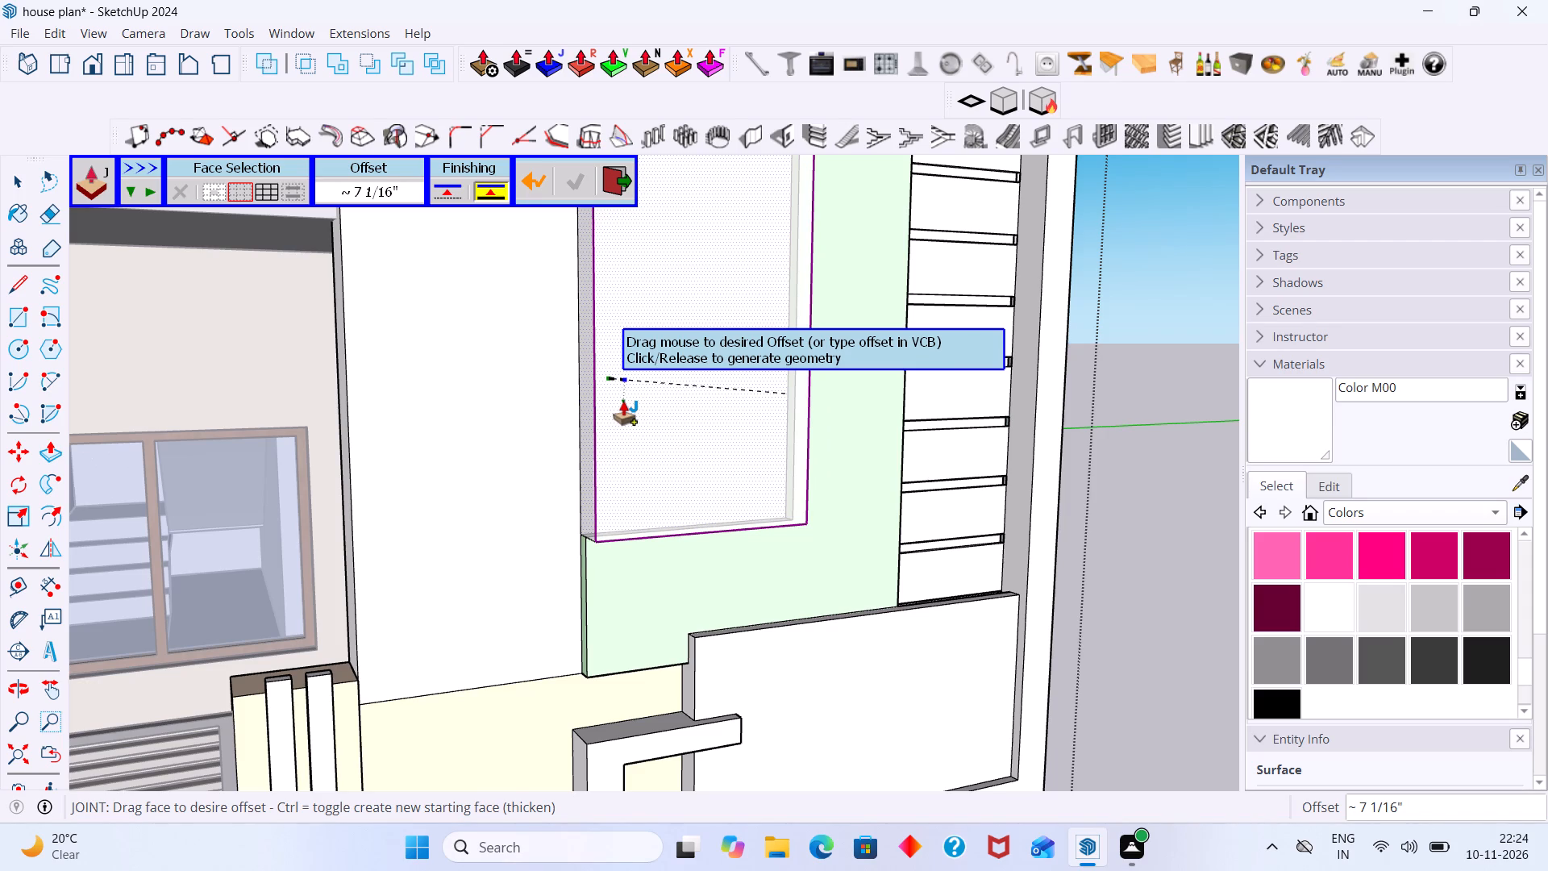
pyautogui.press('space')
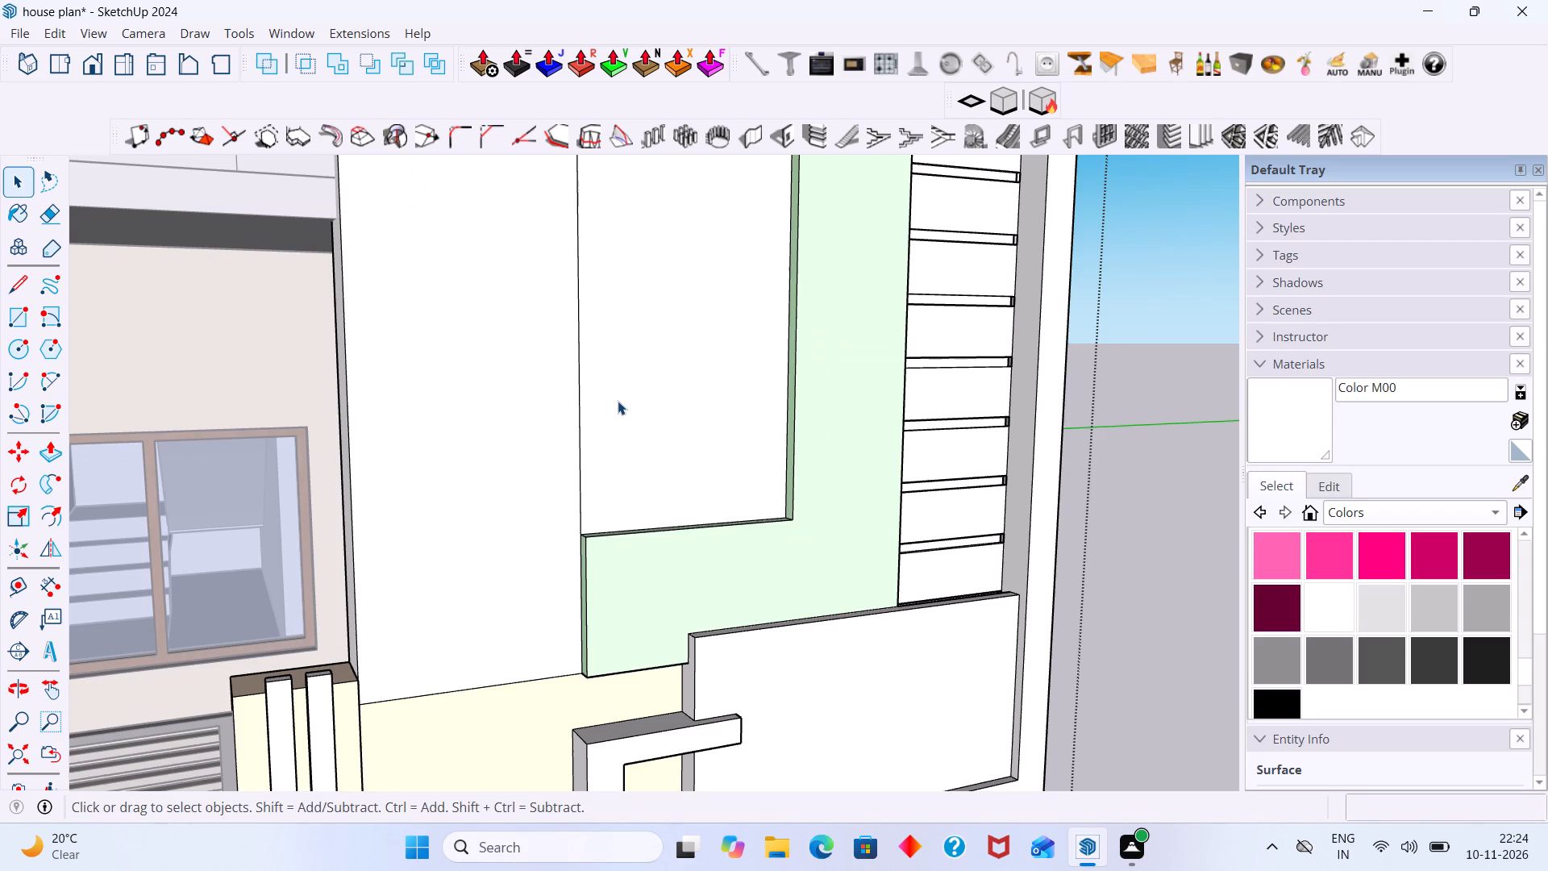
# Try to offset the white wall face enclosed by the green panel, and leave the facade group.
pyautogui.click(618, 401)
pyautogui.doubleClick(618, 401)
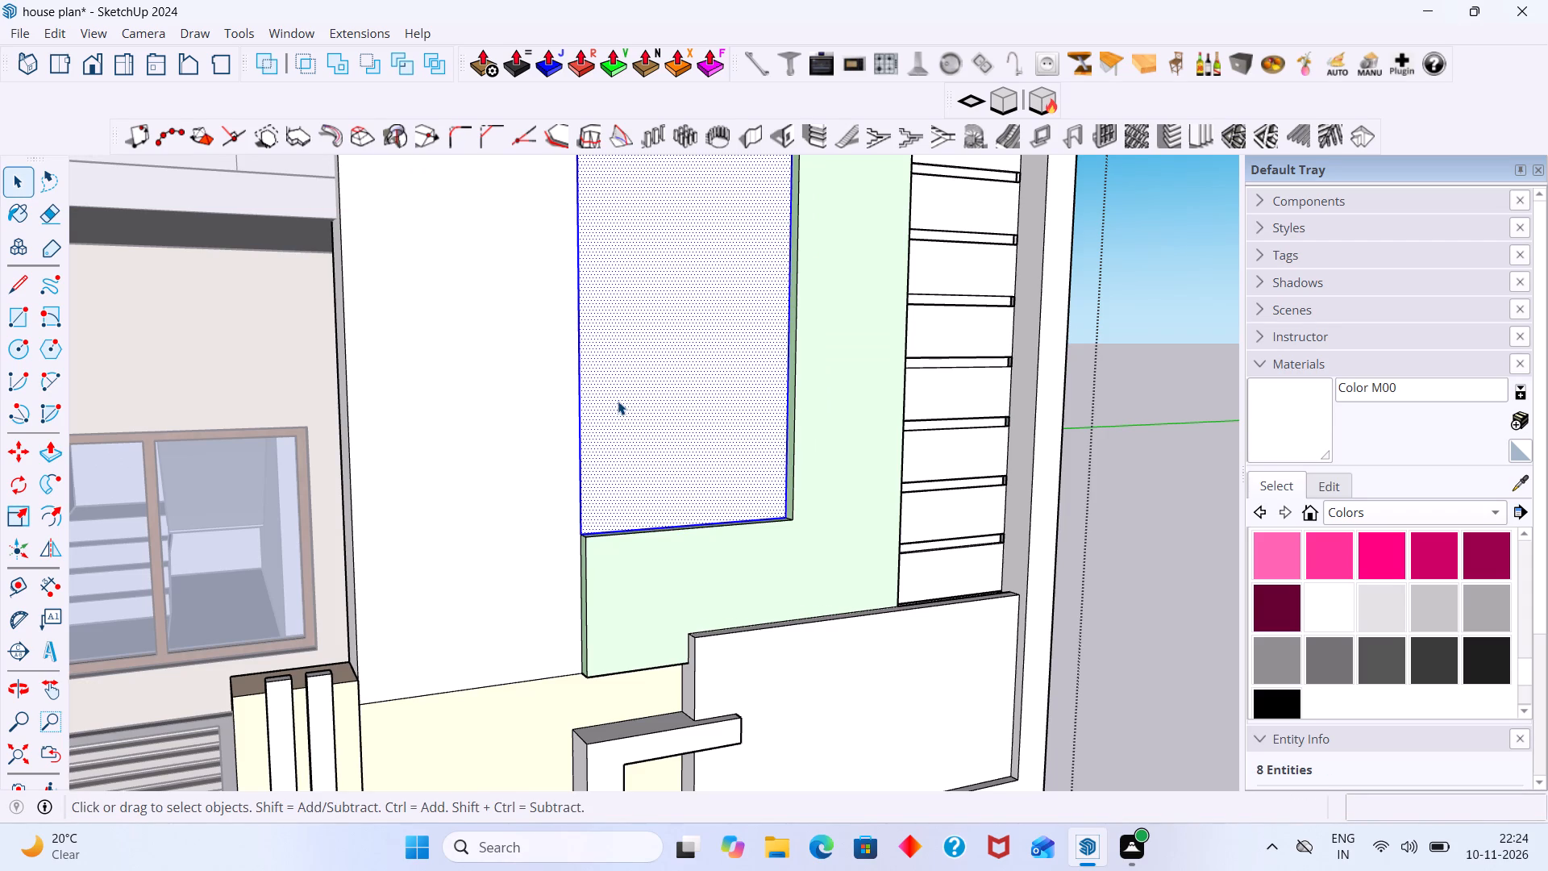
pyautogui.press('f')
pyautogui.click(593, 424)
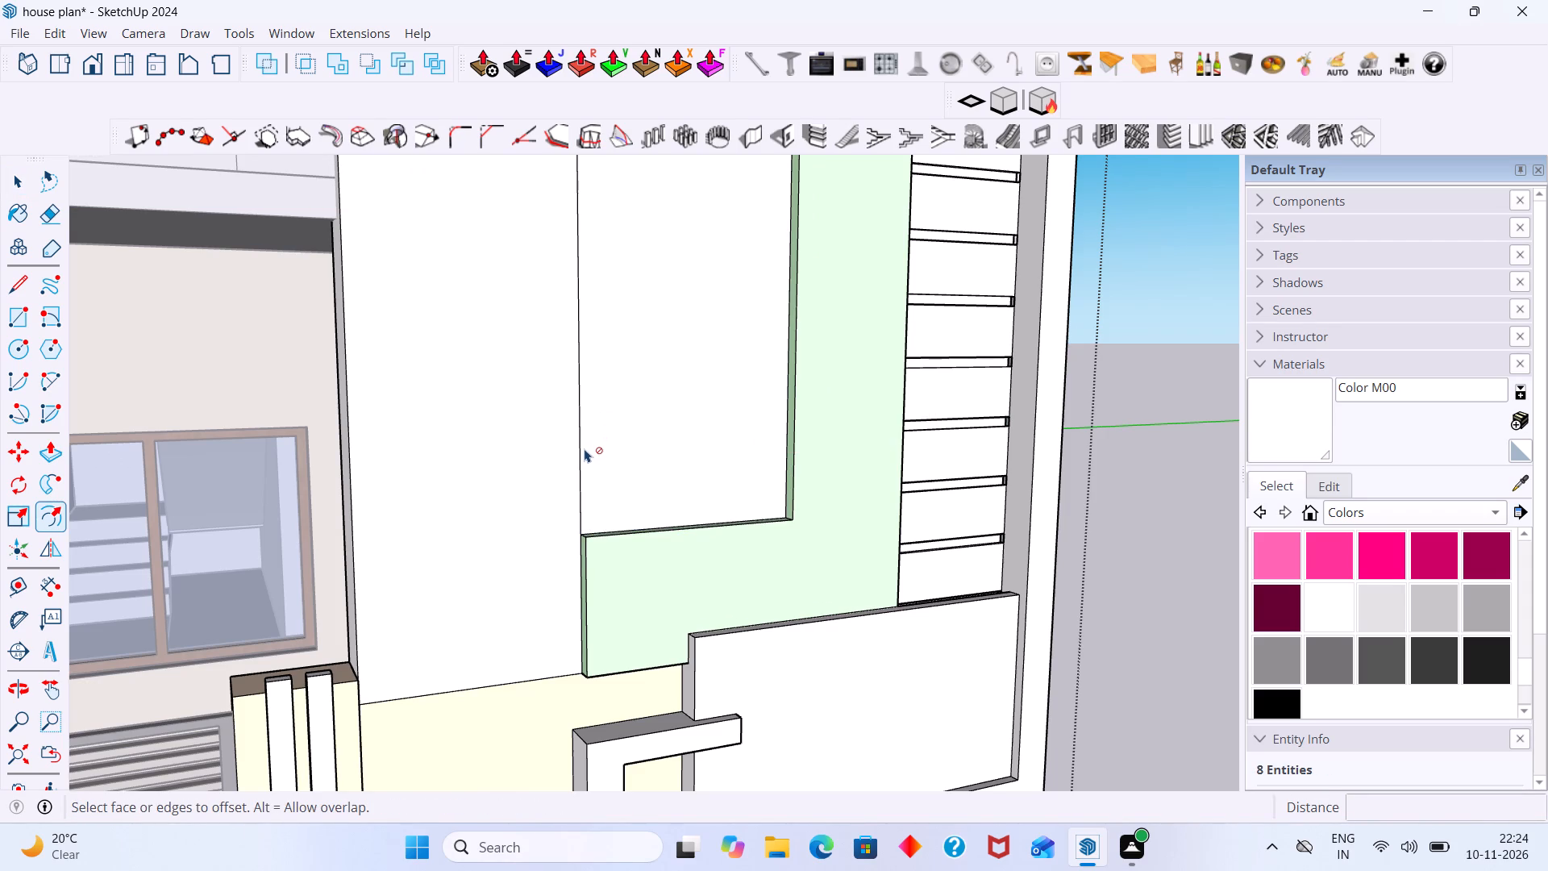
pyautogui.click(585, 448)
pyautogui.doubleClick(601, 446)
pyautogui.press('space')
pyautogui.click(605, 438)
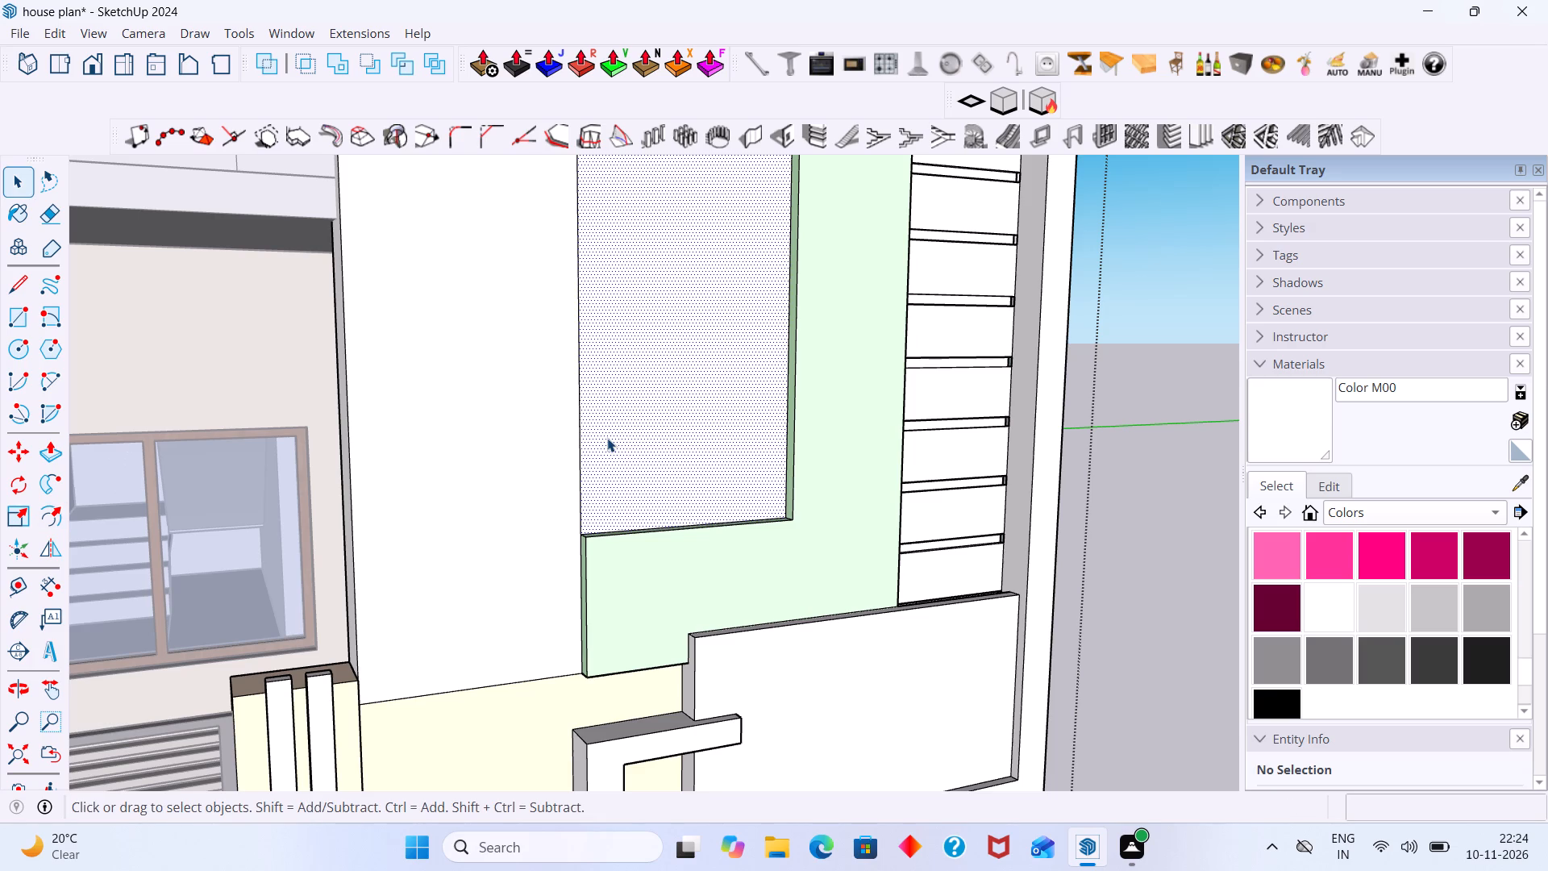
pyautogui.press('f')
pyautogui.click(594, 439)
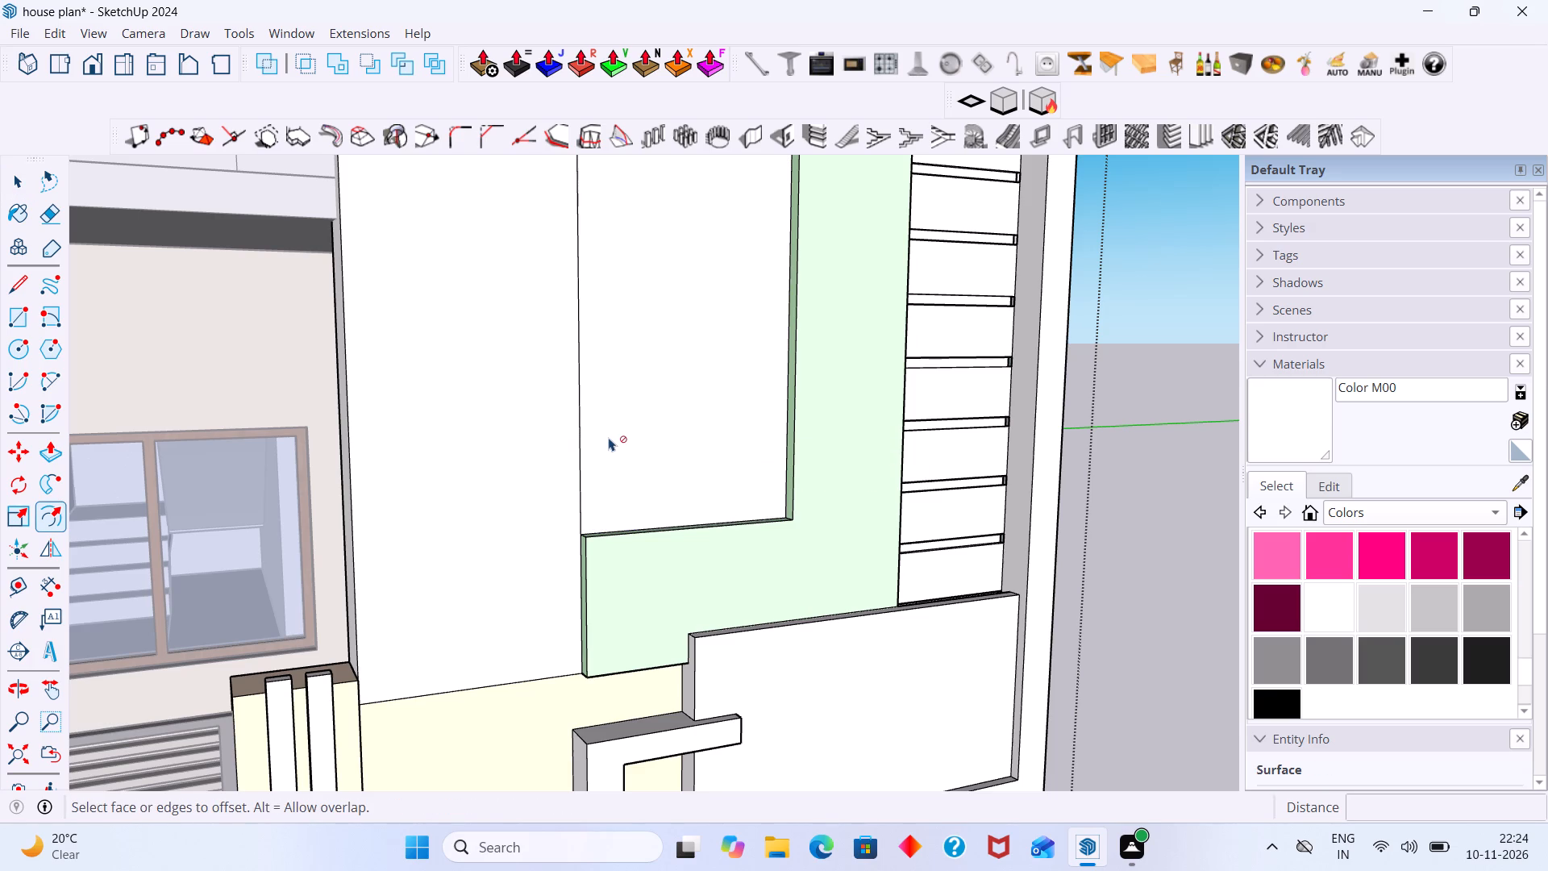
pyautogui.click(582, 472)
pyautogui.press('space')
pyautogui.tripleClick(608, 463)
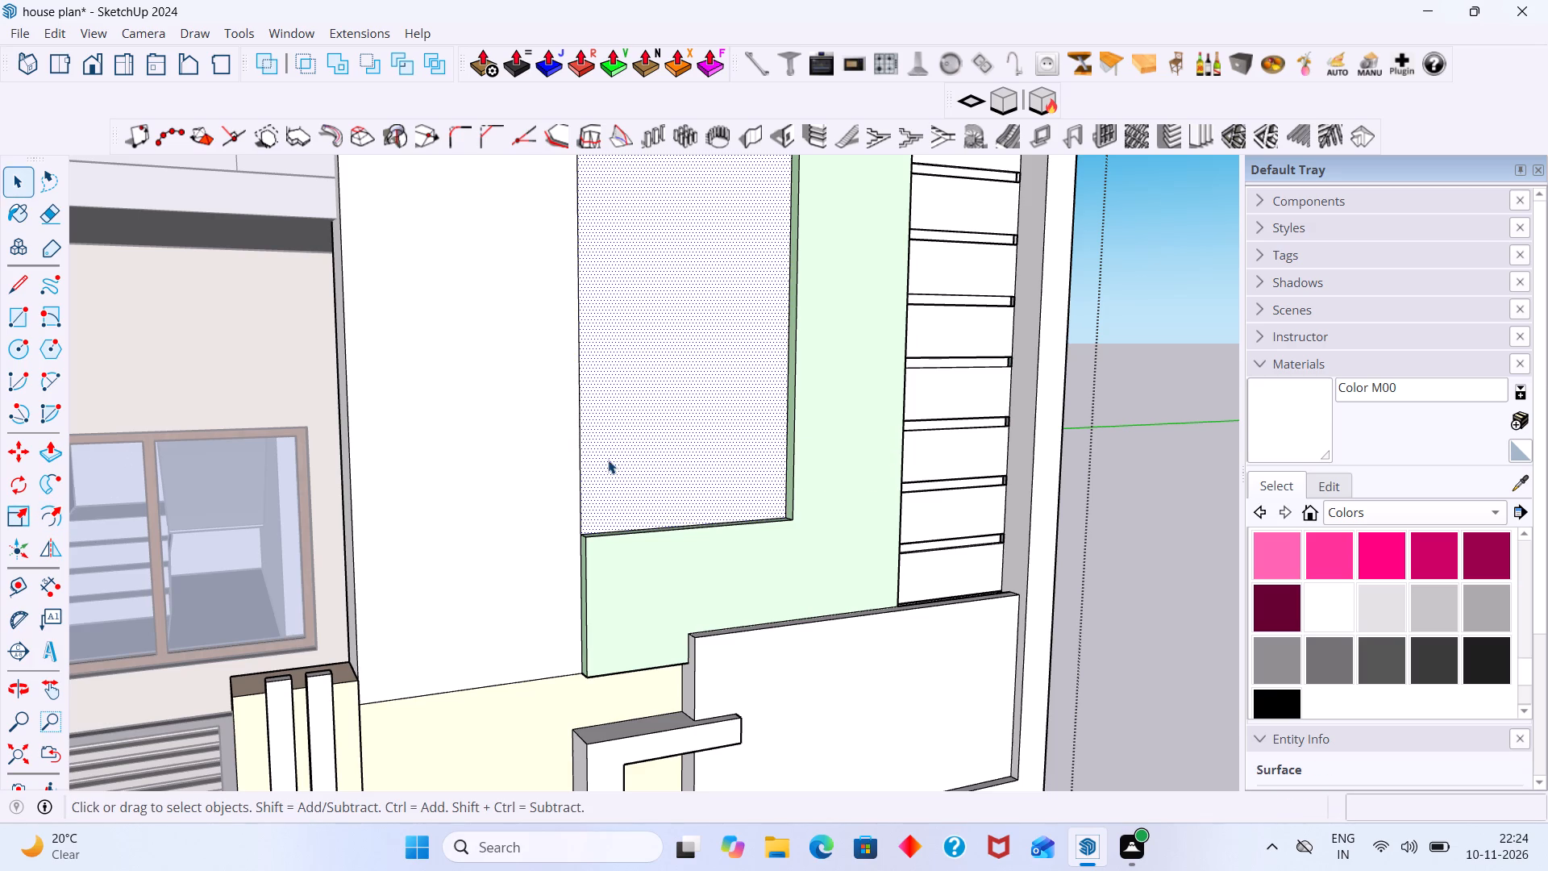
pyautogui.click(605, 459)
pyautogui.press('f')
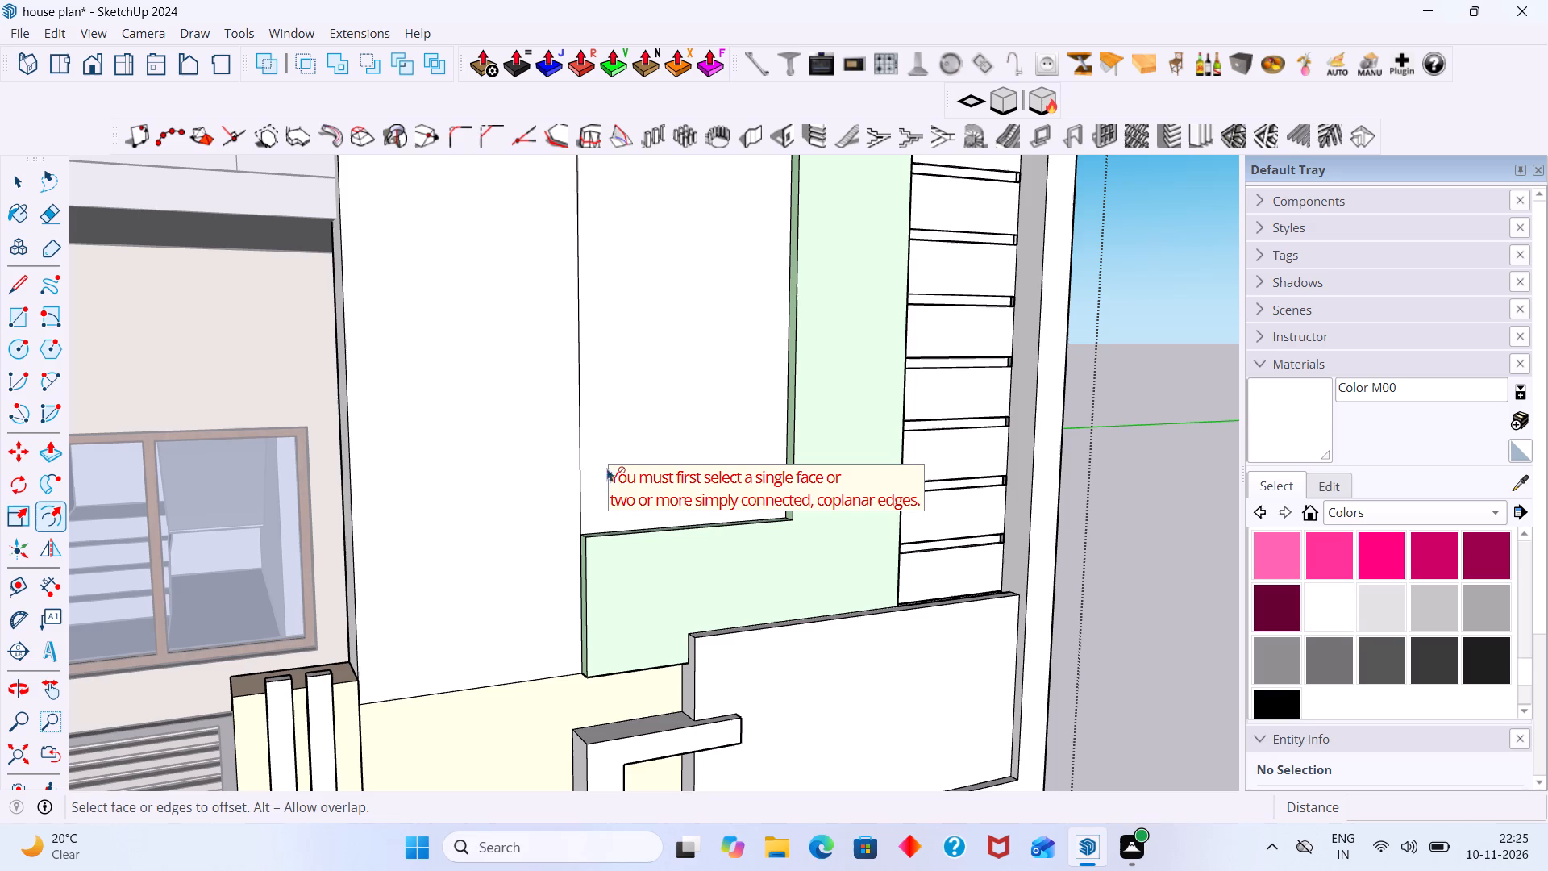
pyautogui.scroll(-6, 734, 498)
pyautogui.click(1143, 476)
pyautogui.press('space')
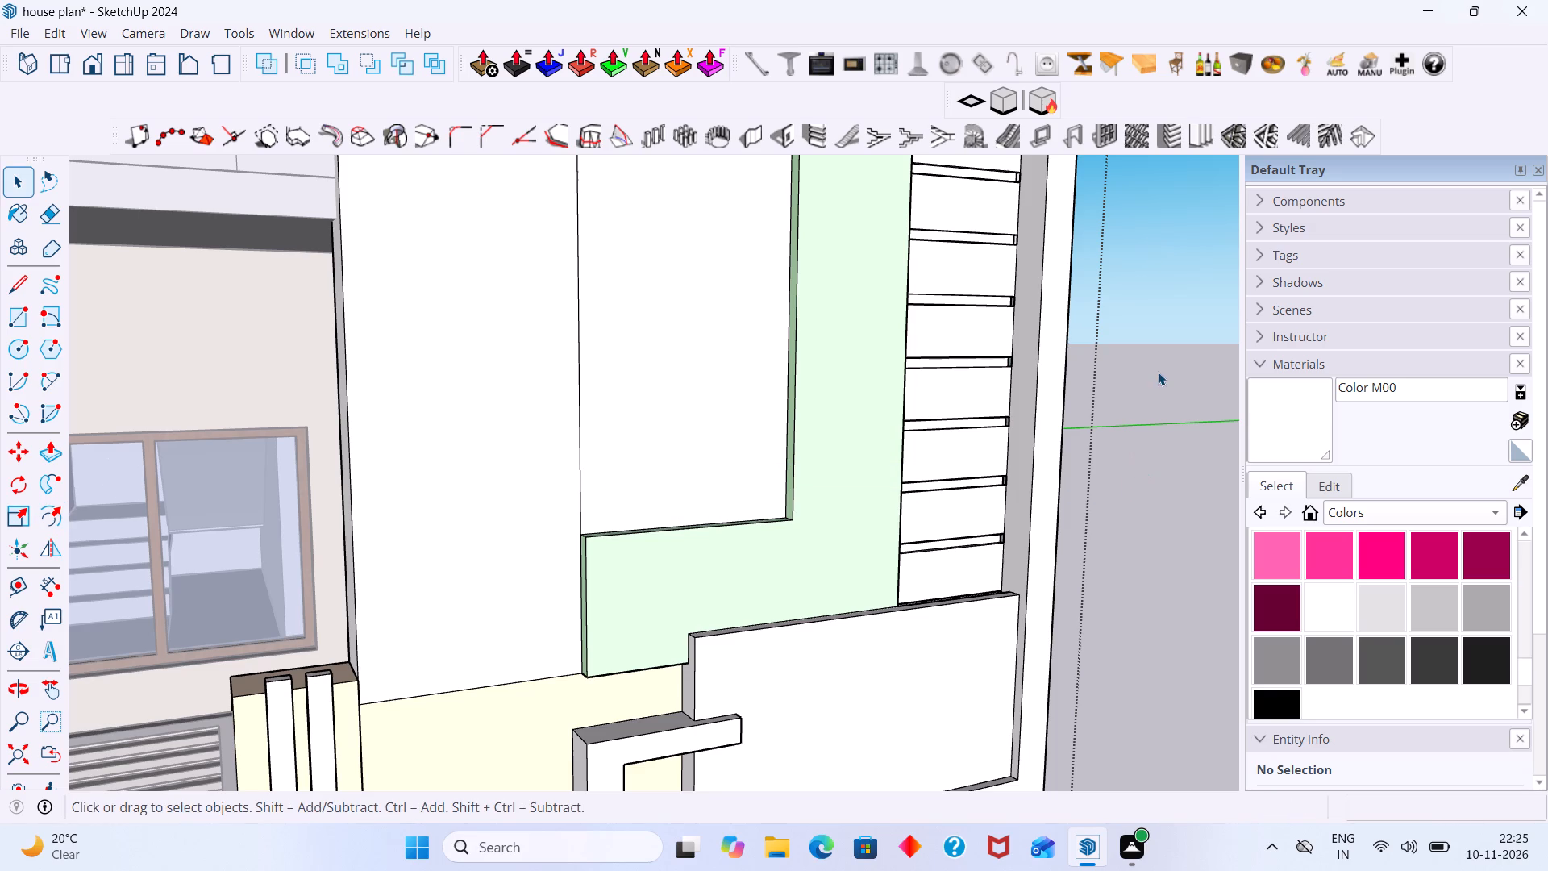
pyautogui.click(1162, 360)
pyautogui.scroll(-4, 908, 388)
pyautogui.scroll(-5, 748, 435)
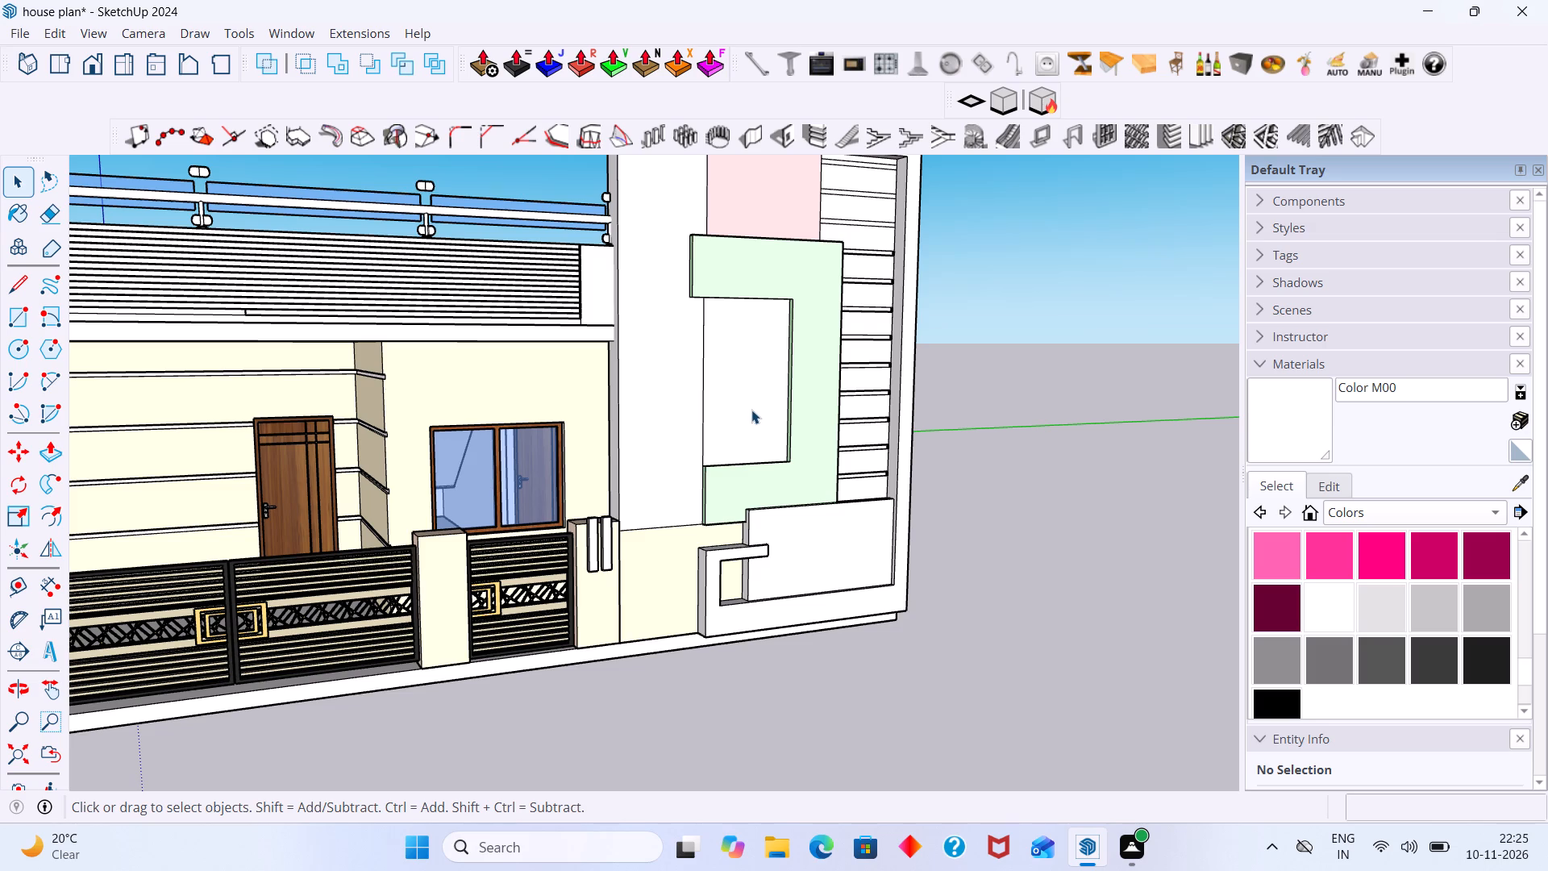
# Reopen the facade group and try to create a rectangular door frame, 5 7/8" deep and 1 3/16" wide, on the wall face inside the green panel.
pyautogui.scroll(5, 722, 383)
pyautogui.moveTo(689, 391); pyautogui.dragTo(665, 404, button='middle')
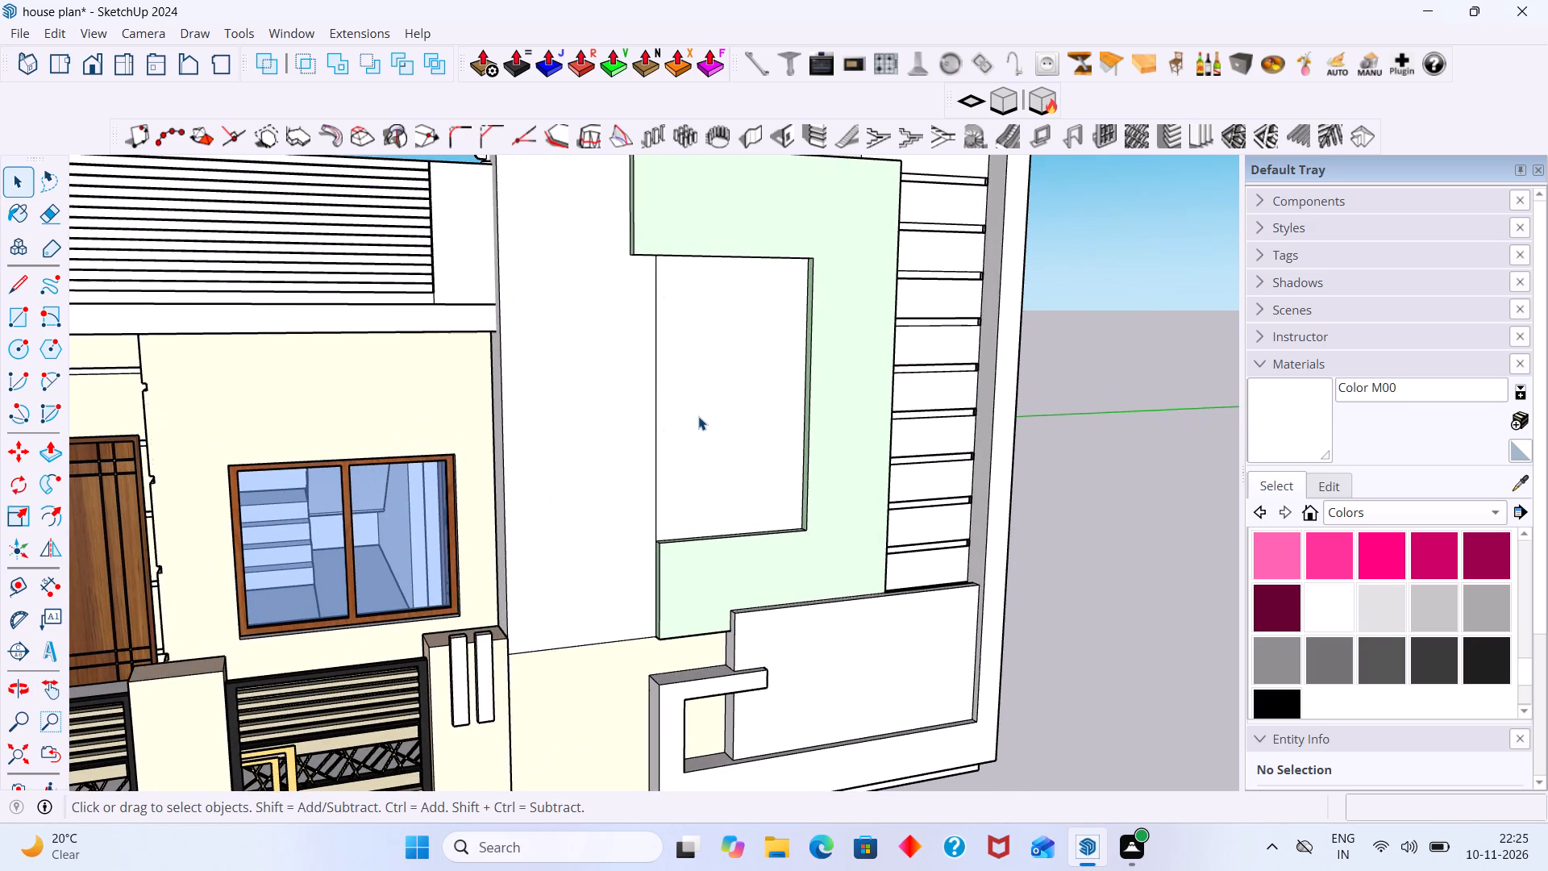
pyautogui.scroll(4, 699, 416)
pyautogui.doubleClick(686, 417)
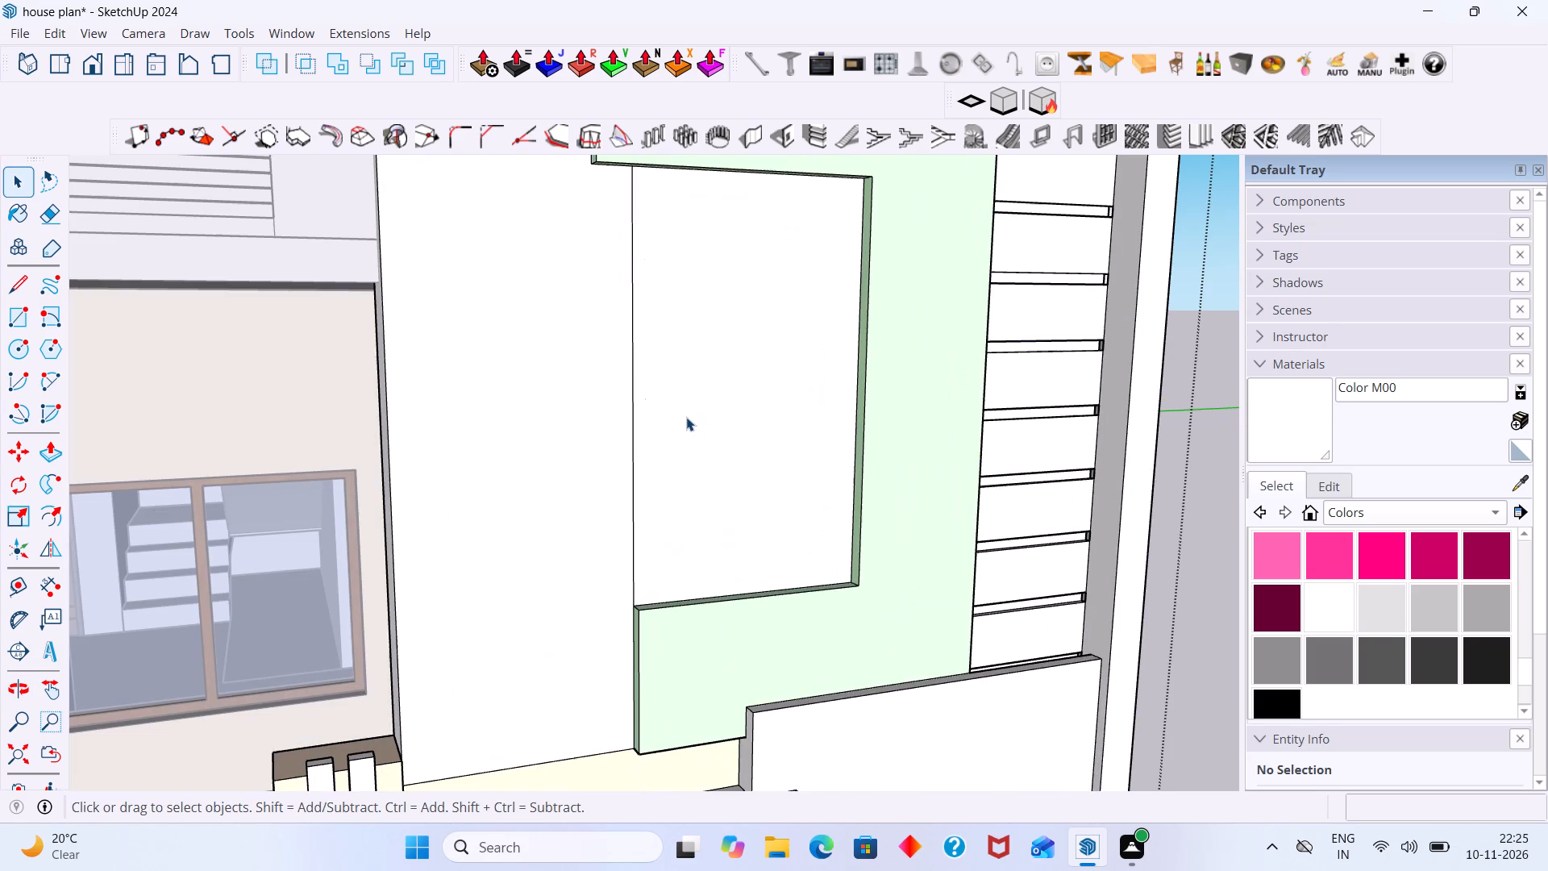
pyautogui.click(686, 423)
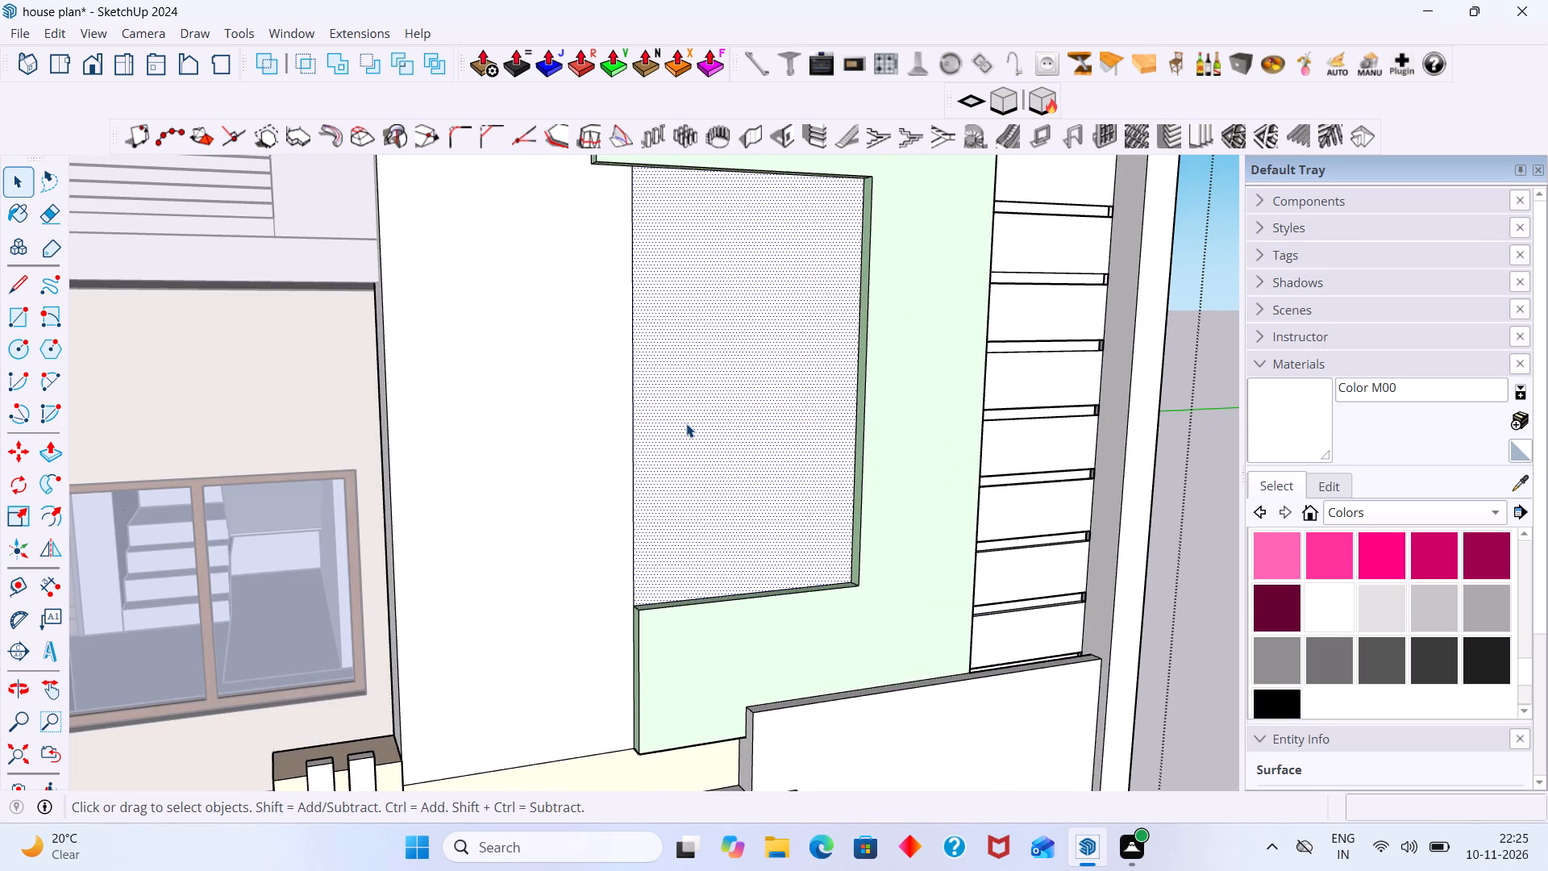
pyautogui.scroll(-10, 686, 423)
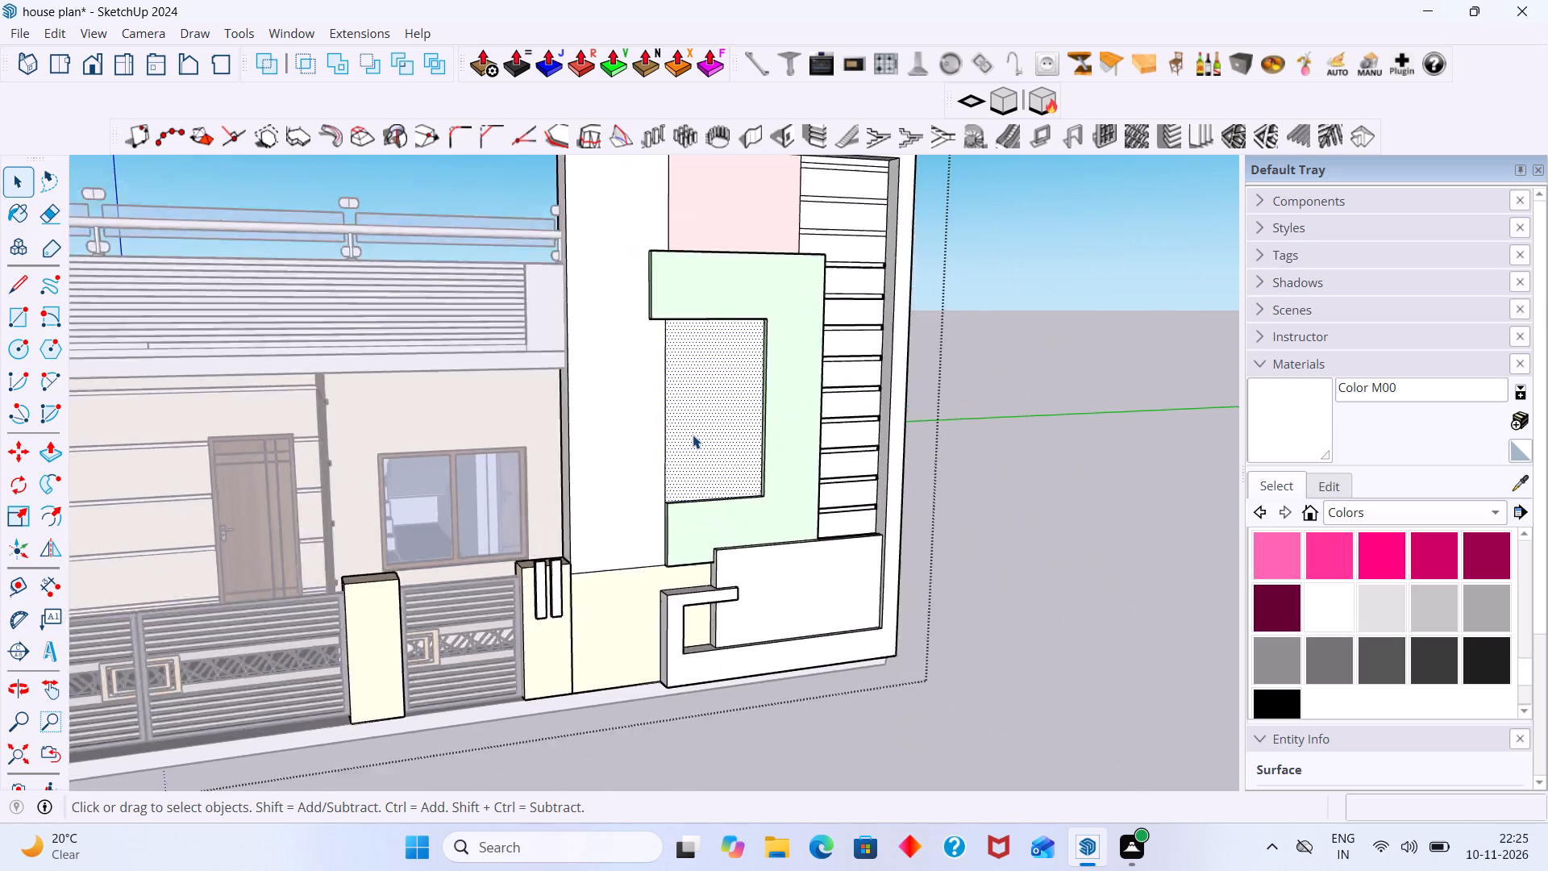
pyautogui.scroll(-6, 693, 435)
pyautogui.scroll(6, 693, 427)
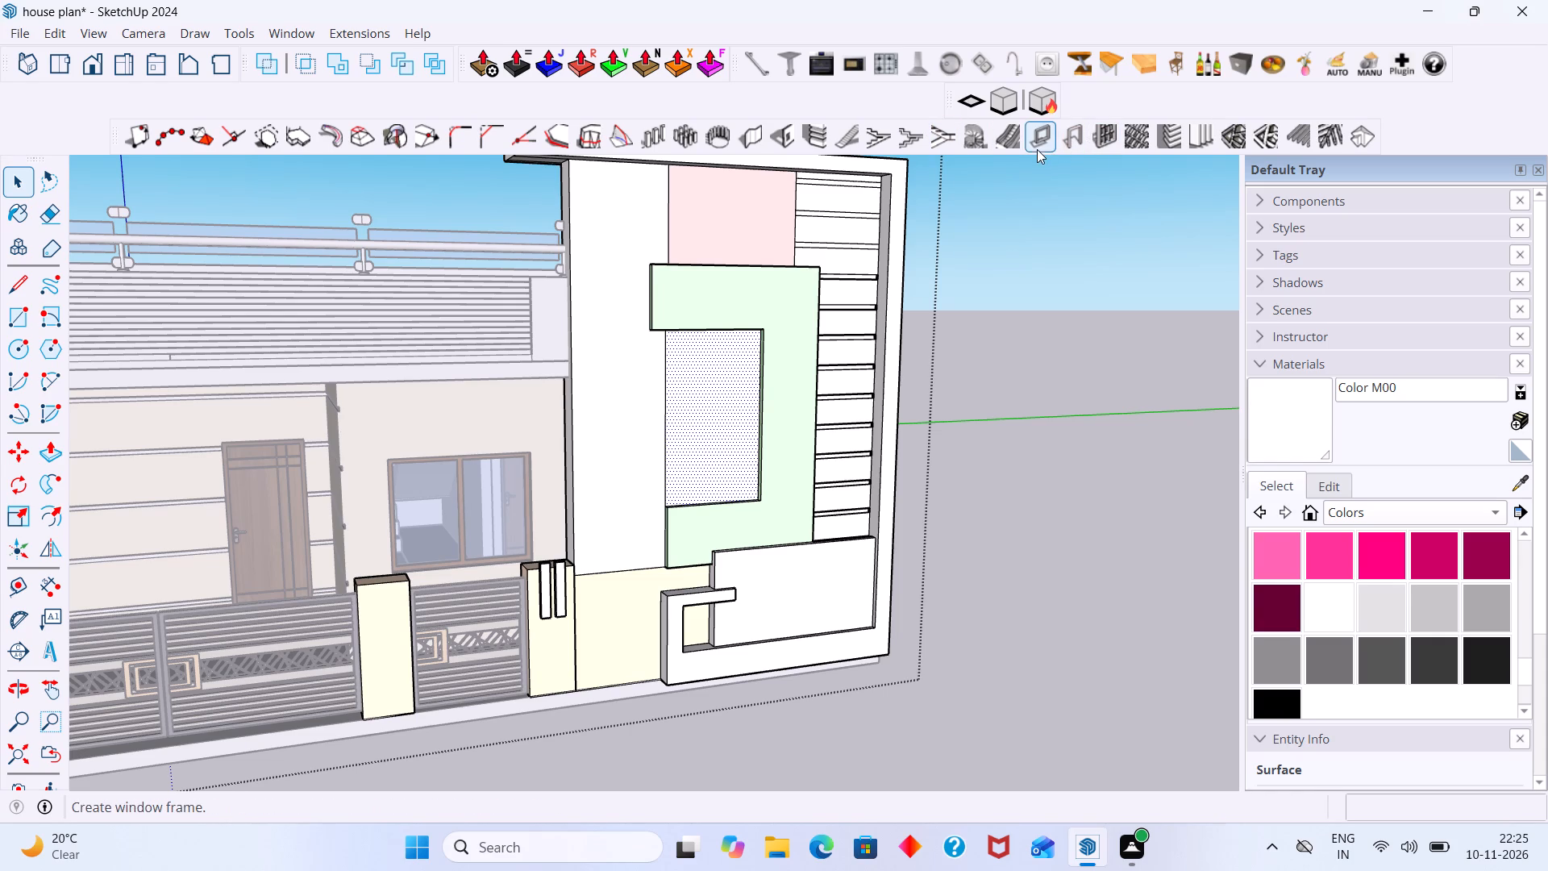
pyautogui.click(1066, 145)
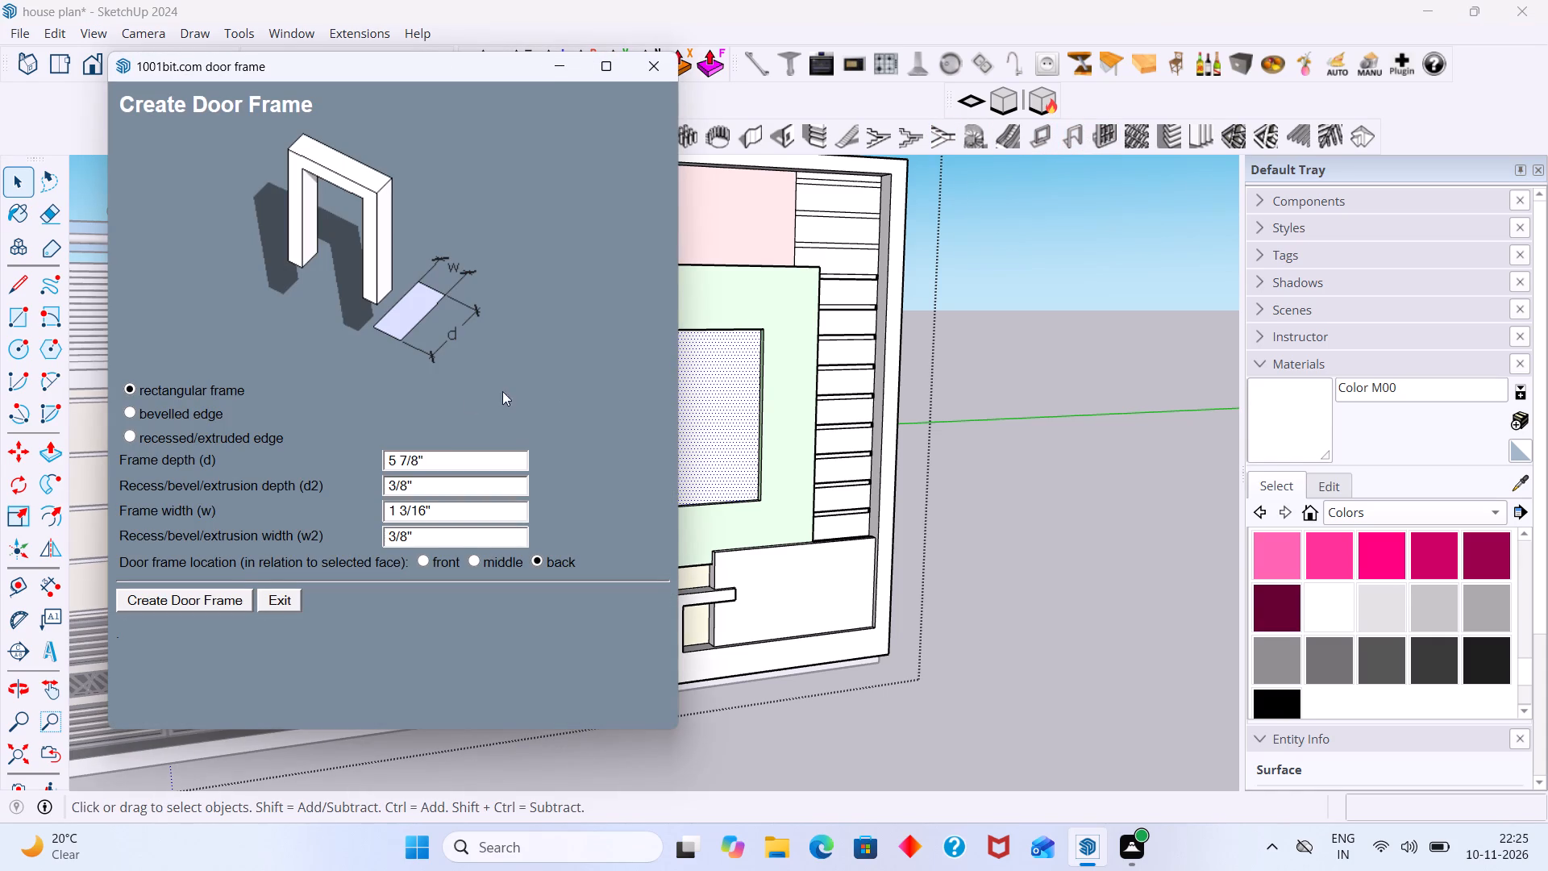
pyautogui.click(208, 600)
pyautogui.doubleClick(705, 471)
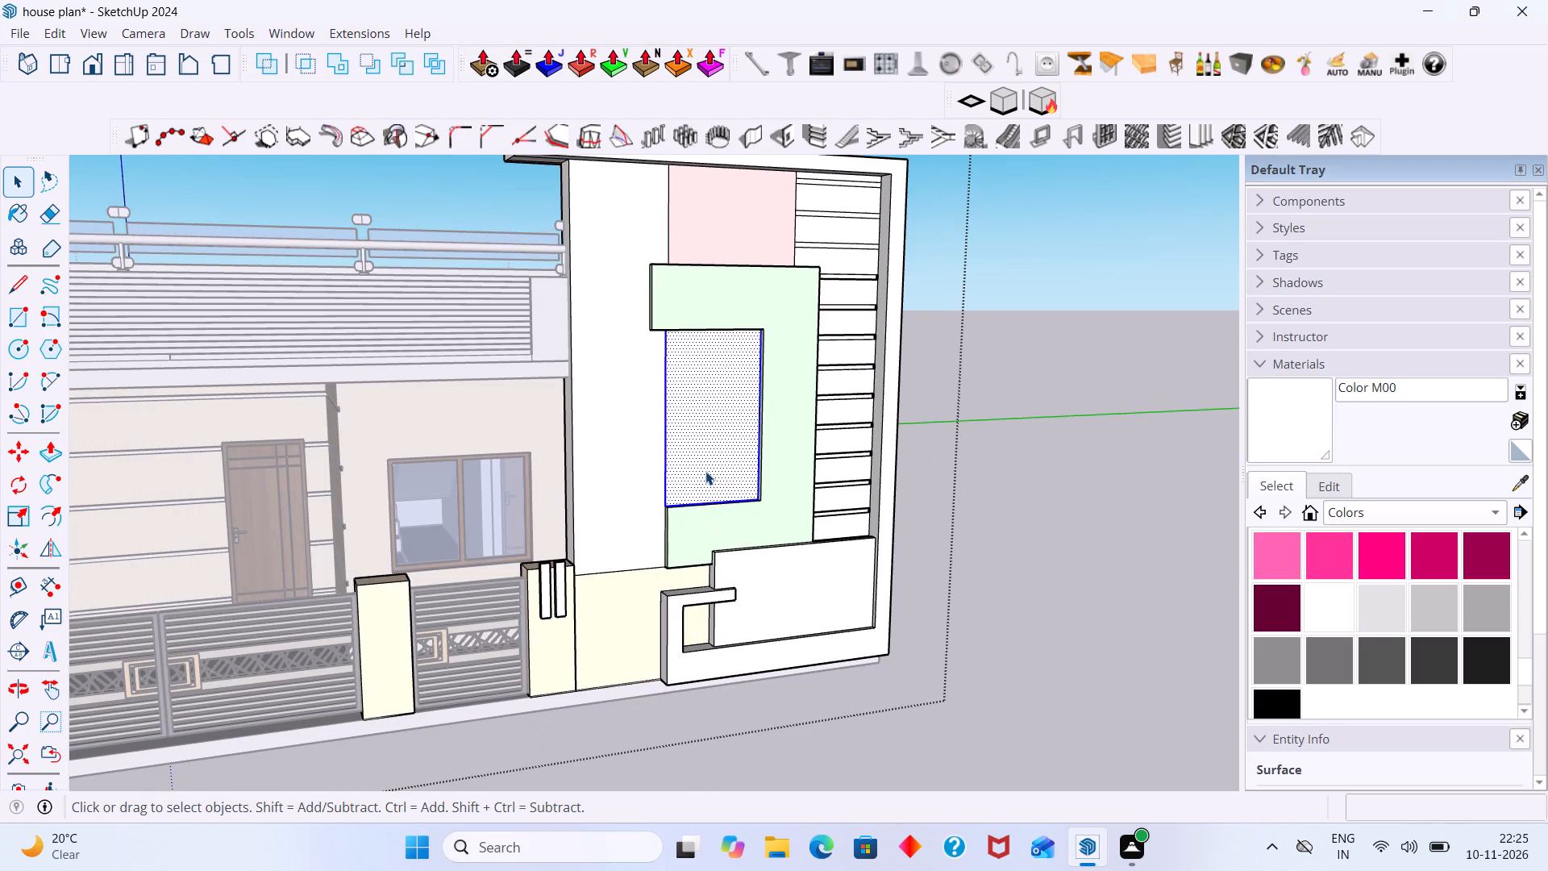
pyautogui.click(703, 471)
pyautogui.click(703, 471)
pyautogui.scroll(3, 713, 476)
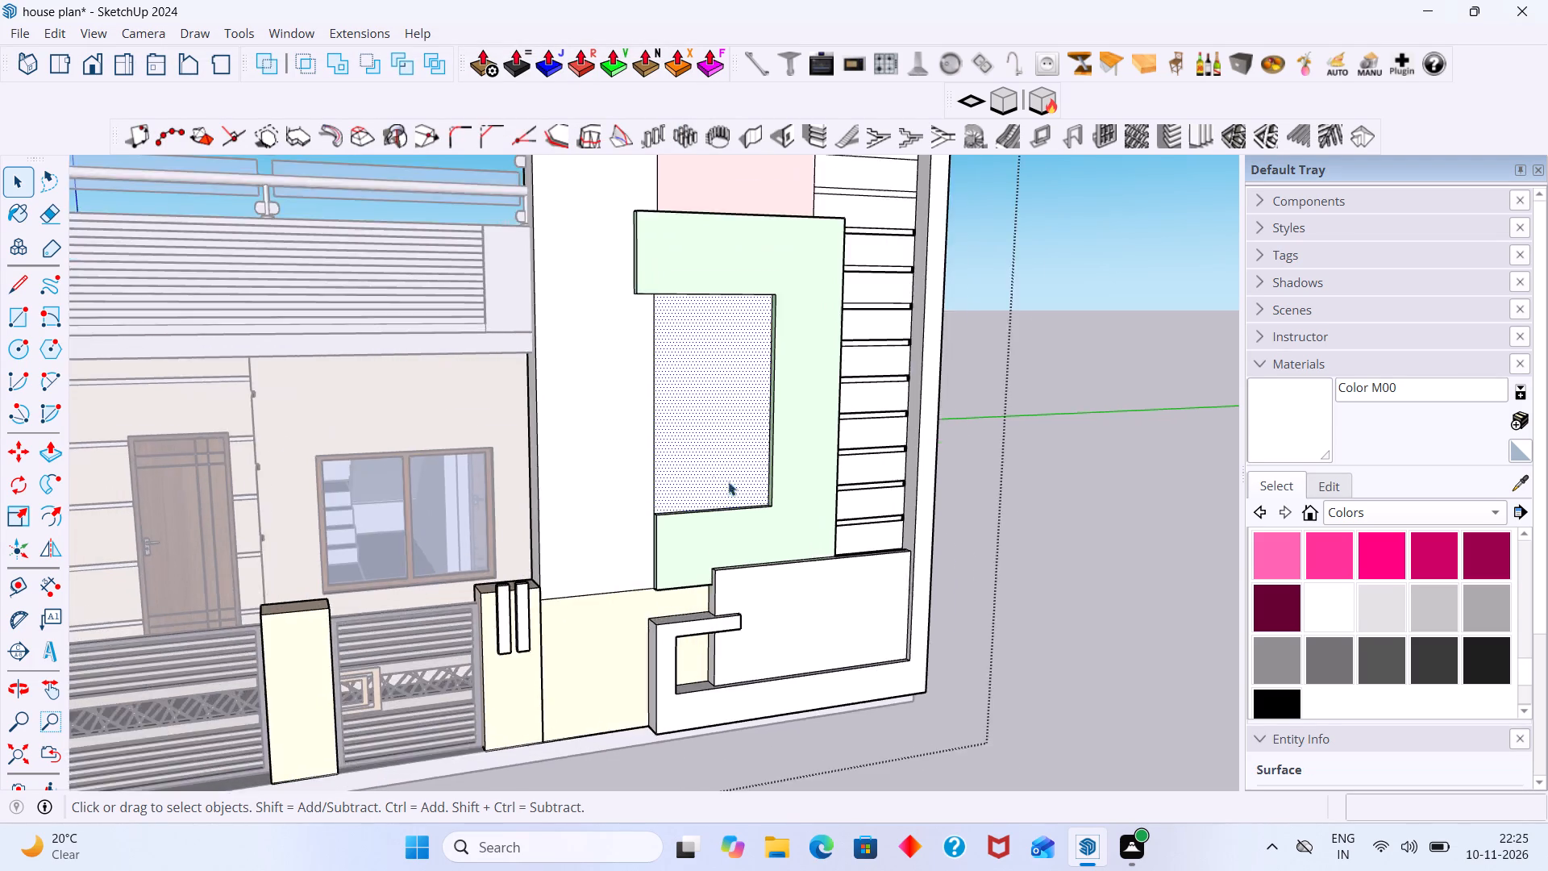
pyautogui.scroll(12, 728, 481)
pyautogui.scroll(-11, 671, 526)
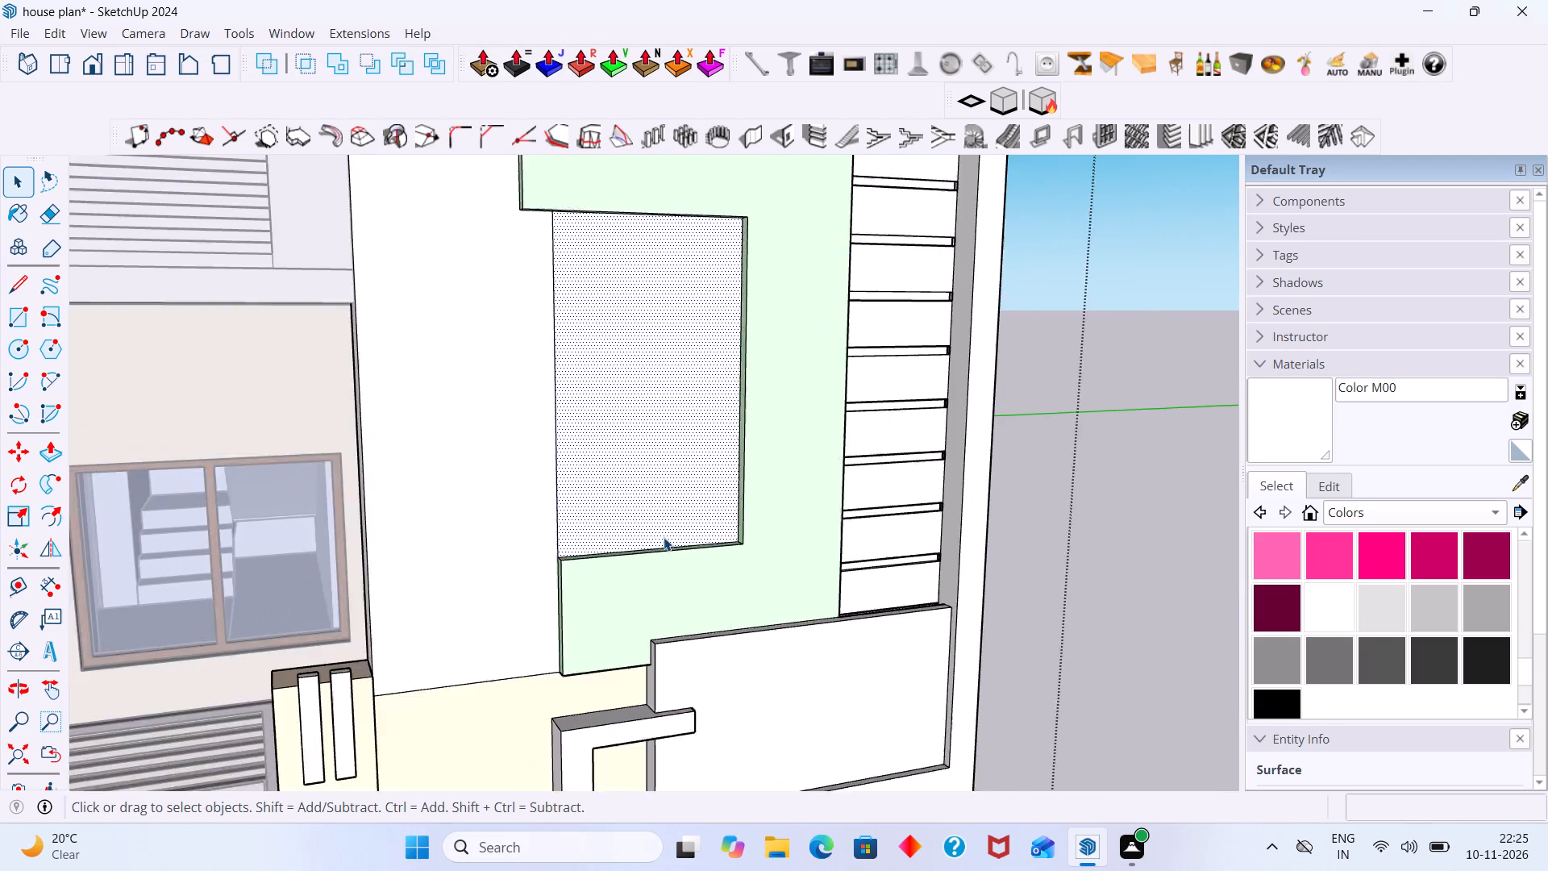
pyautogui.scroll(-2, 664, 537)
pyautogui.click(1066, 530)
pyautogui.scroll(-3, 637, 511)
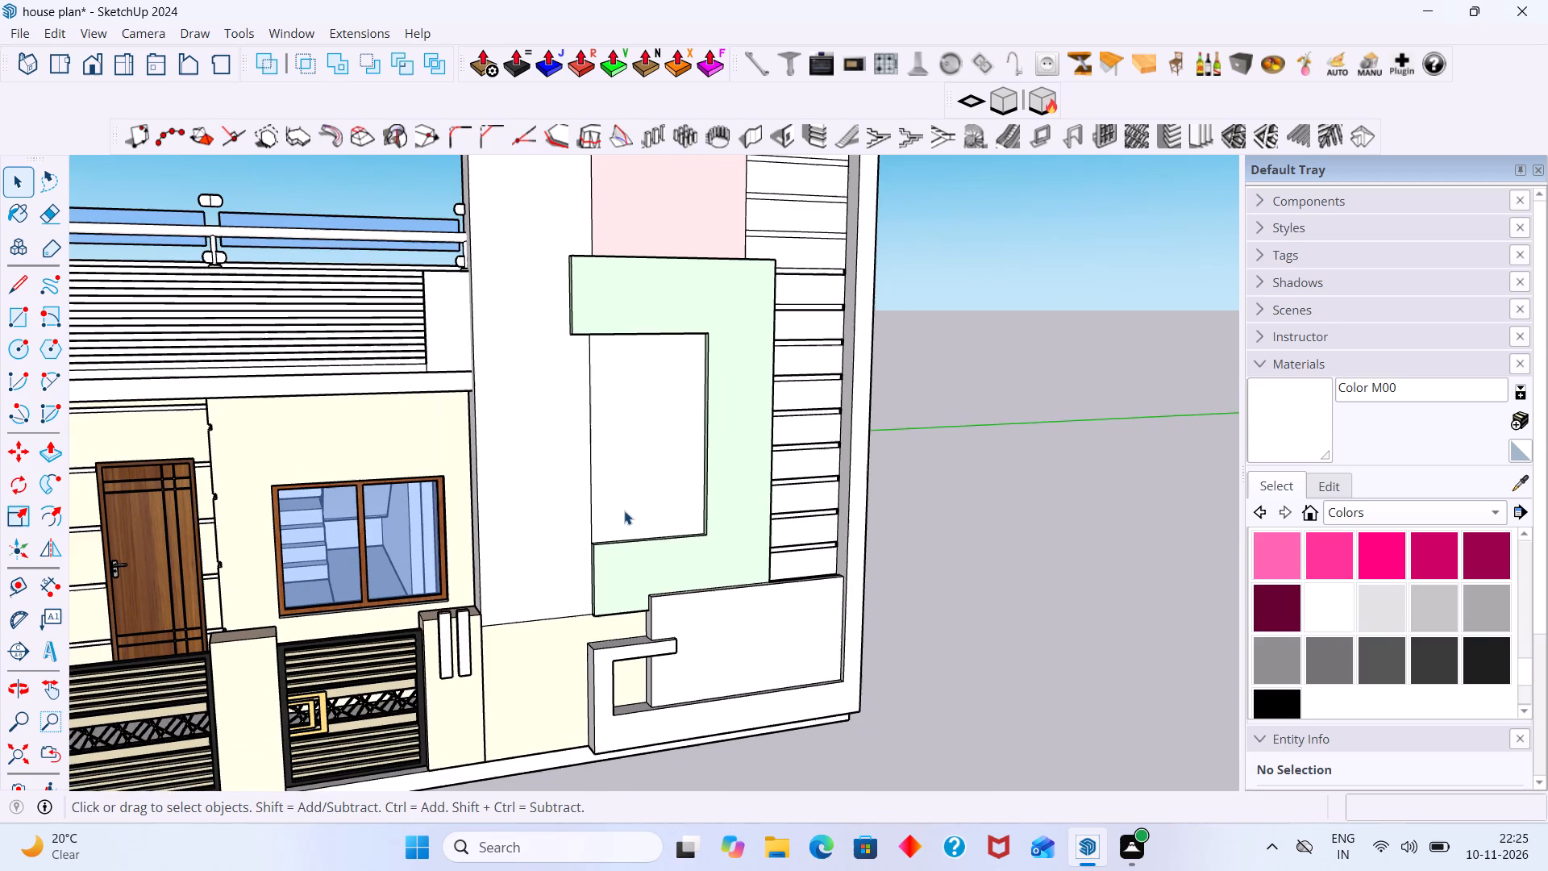
# Undo the recent facade edits back to the state with the glazed window inside the green panel.
pyautogui.scroll(-4, 630, 482)
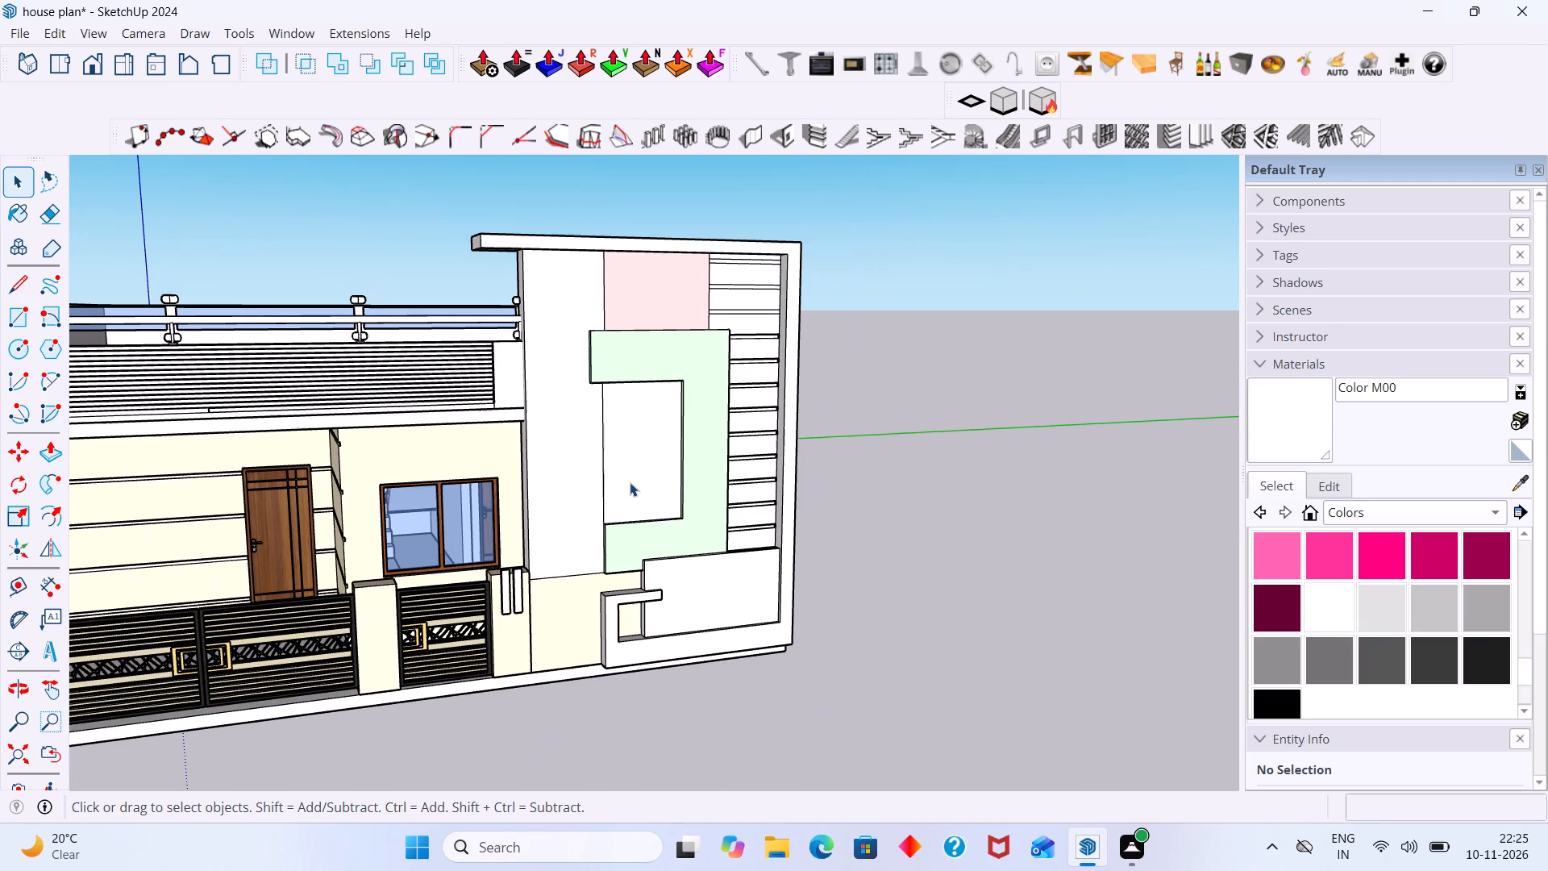
pyautogui.scroll(2, 622, 446)
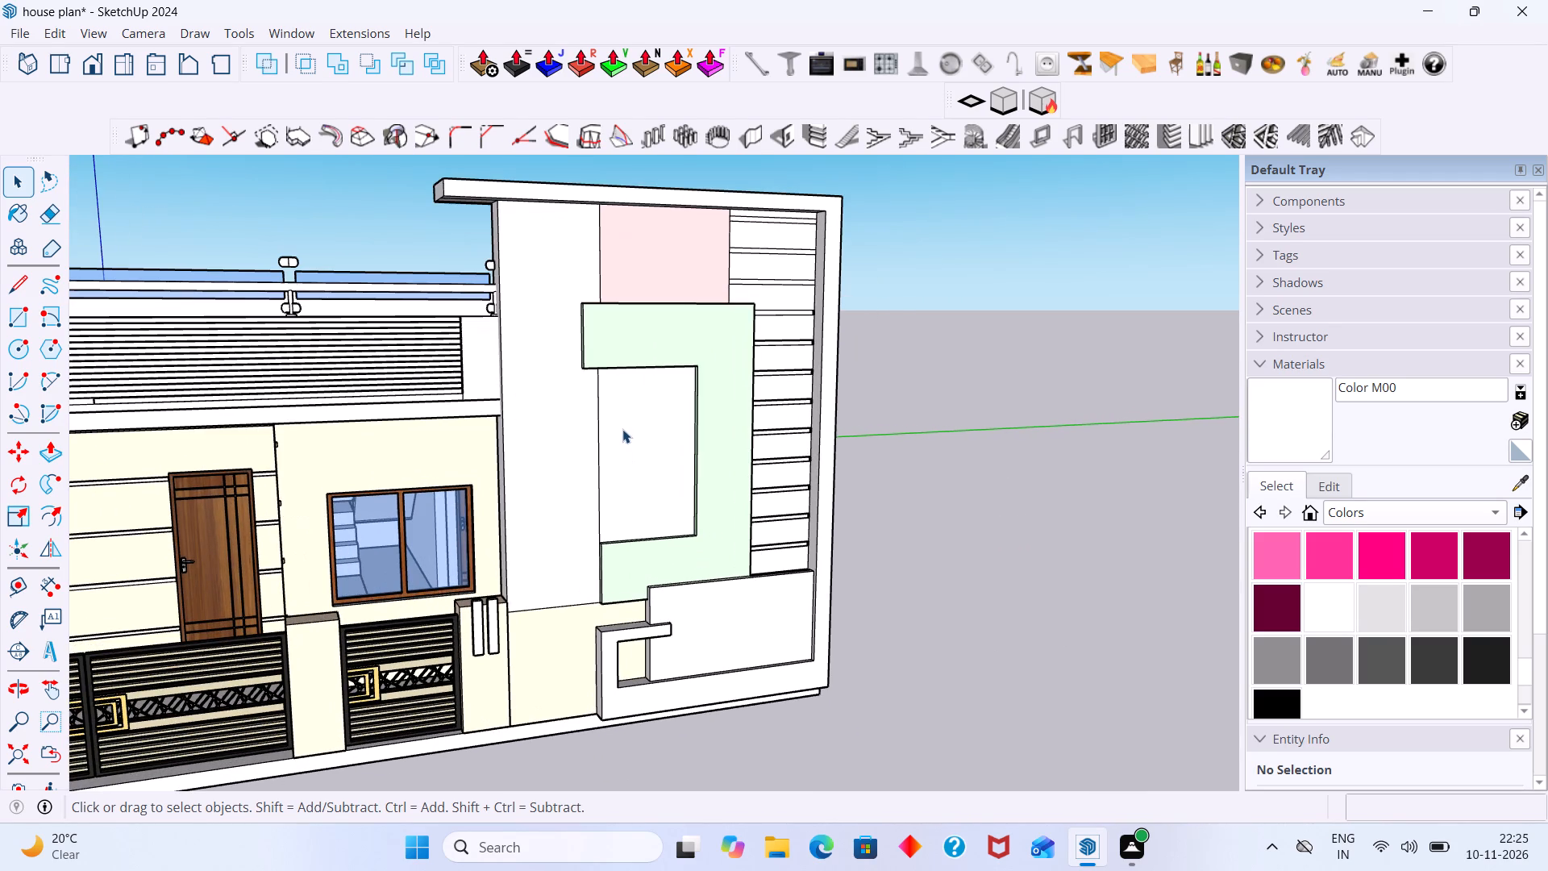
pyautogui.scroll(1, 597, 415)
pyautogui.click(597, 415)
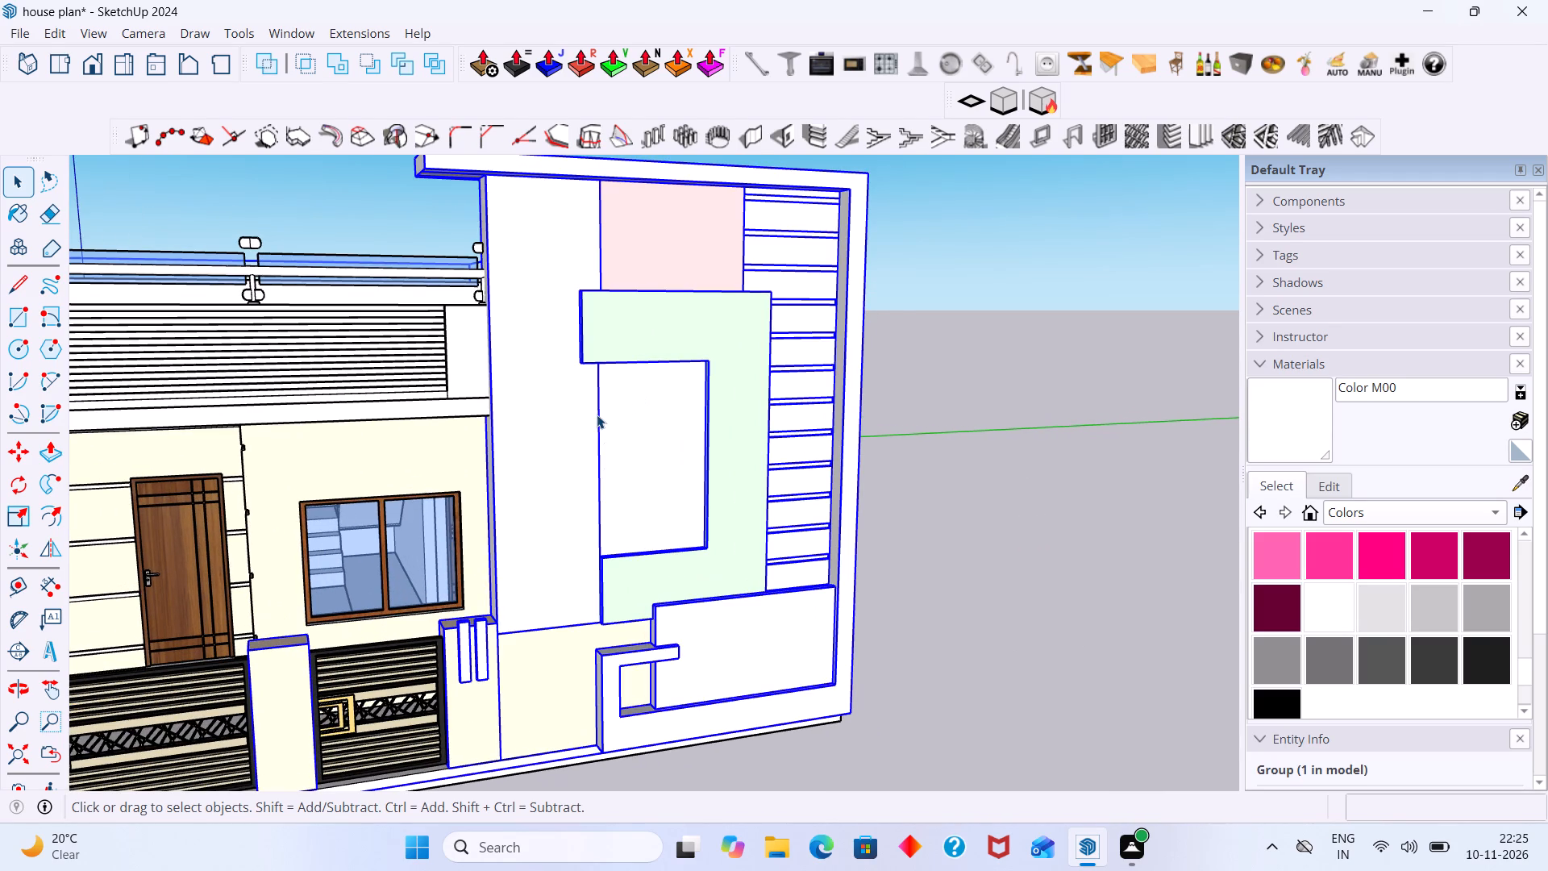
pyautogui.click(597, 415)
pyautogui.hotkey('ctrl', 'z')
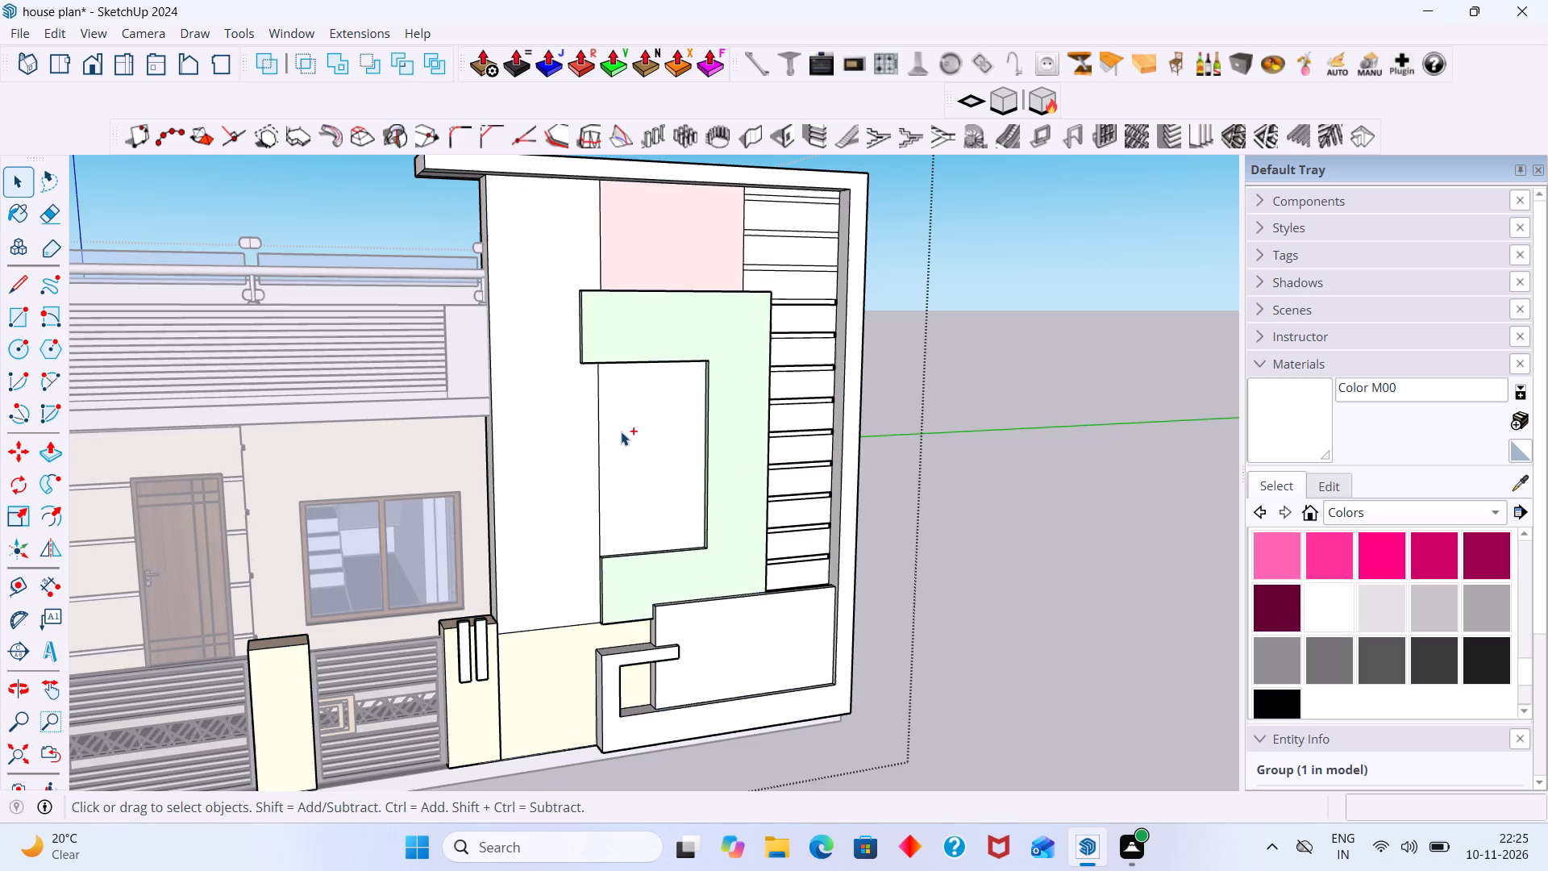
pyautogui.hotkey('ctrl', 'z')
pyautogui.hotkey('ctrl', 'z')
pyautogui.hotkey('ctrl', 'z')
pyautogui.hotkey('ctrl', 'z')
pyautogui.hotkey('ctrl', 'z')
pyautogui.hotkey('ctrl', 'z')
pyautogui.hotkey('ctrl', 'z')
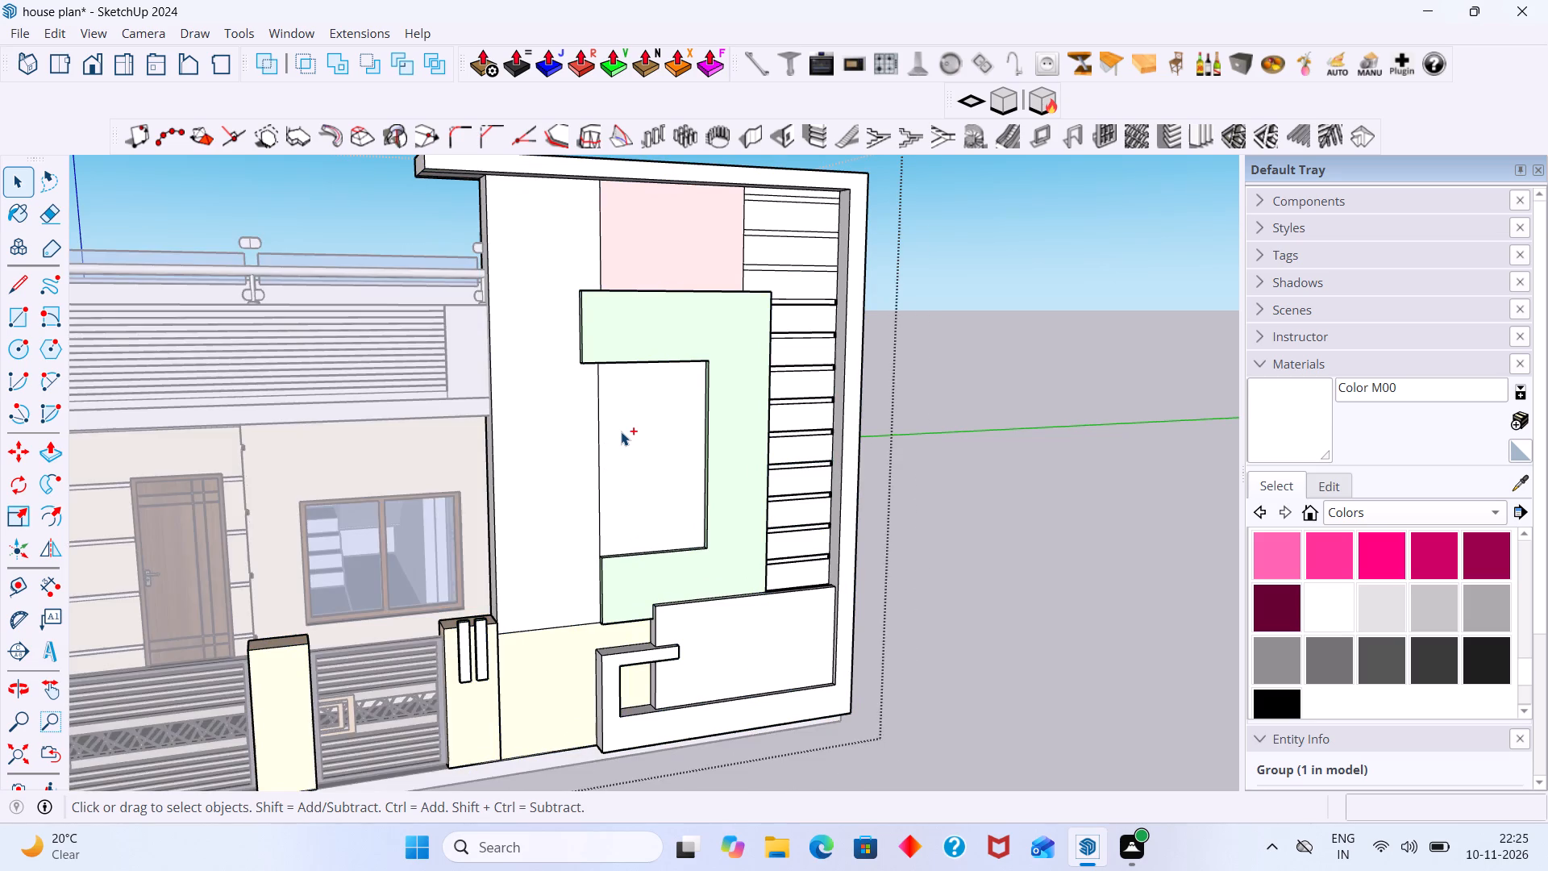
pyautogui.hotkey('ctrl', 'z')
pyautogui.hotkey('ctrl', 'z')
pyautogui.hotkey('ctrl', 'z')
pyautogui.hotkey('ctrl', 'z')
pyautogui.hotkey('ctrl', 'z')
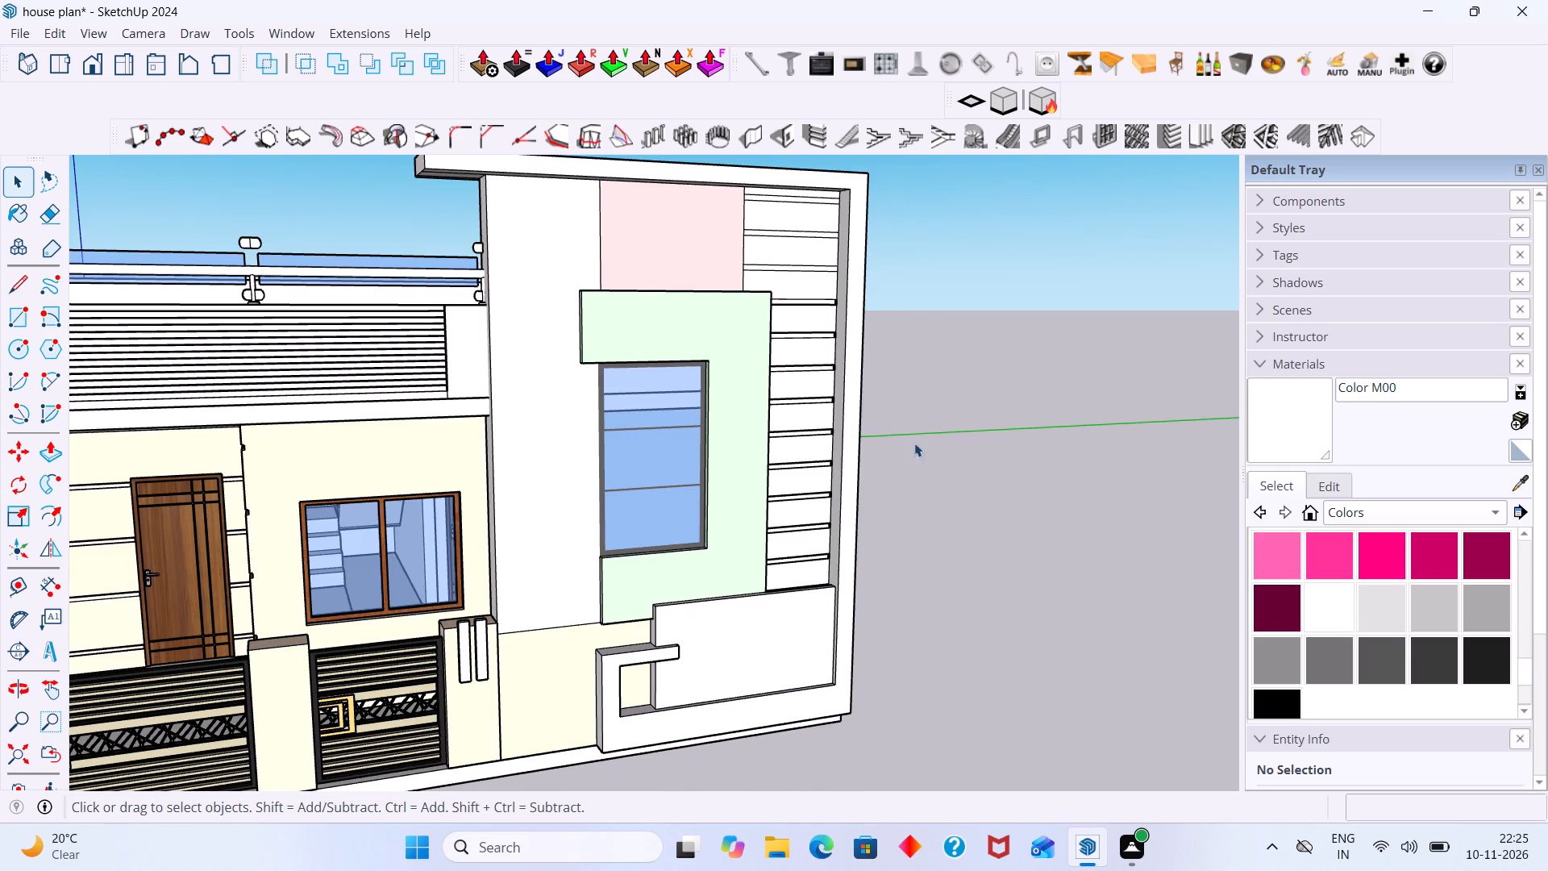
# Examine the window inside the green panel and the surrounding facade from raised and frontal viewpoints.
pyautogui.click(922, 438)
pyautogui.scroll(-6, 794, 464)
pyautogui.moveTo(626, 490); pyautogui.dragTo(716, 594, button='middle')
pyautogui.scroll(5, 744, 561)
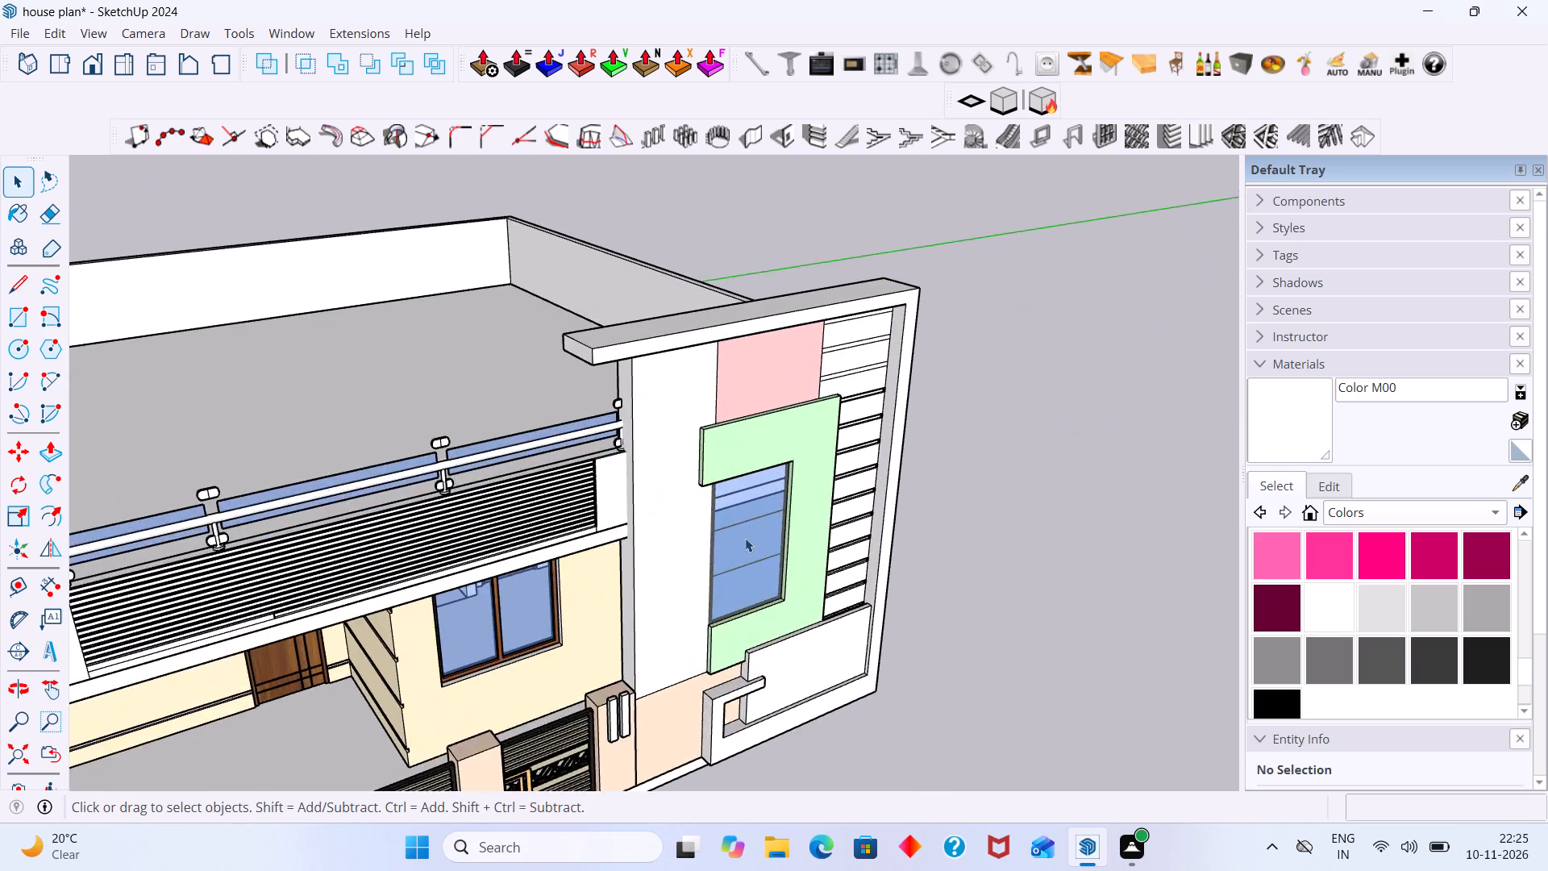
pyautogui.scroll(2, 745, 538)
pyautogui.moveTo(725, 537); pyautogui.dragTo(505, 544, button='middle')
pyautogui.scroll(-7, 517, 535)
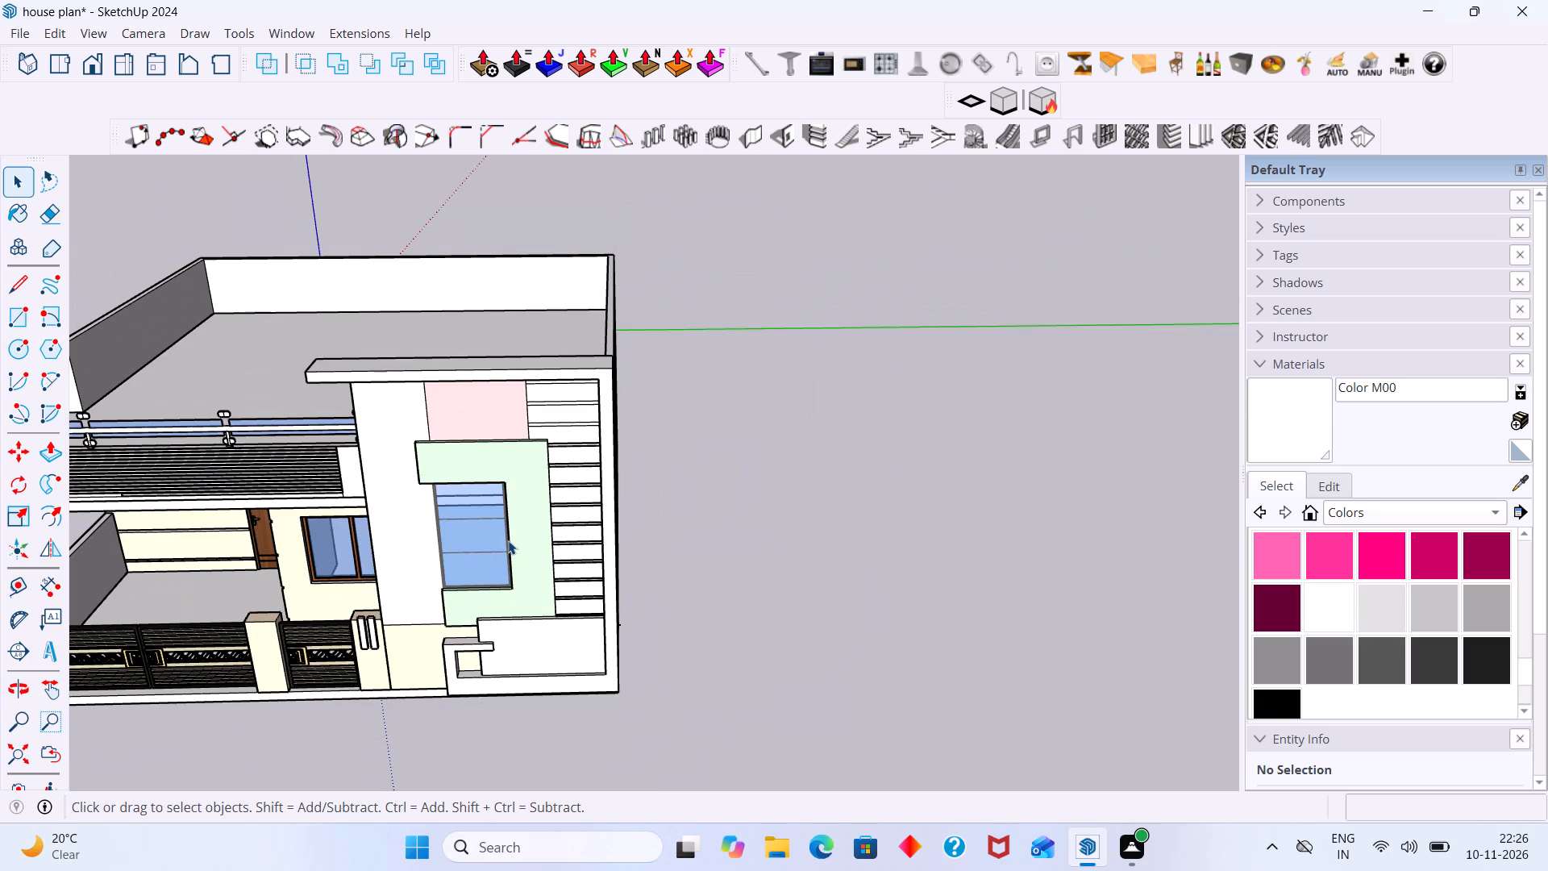
pyautogui.scroll(8, 540, 493)
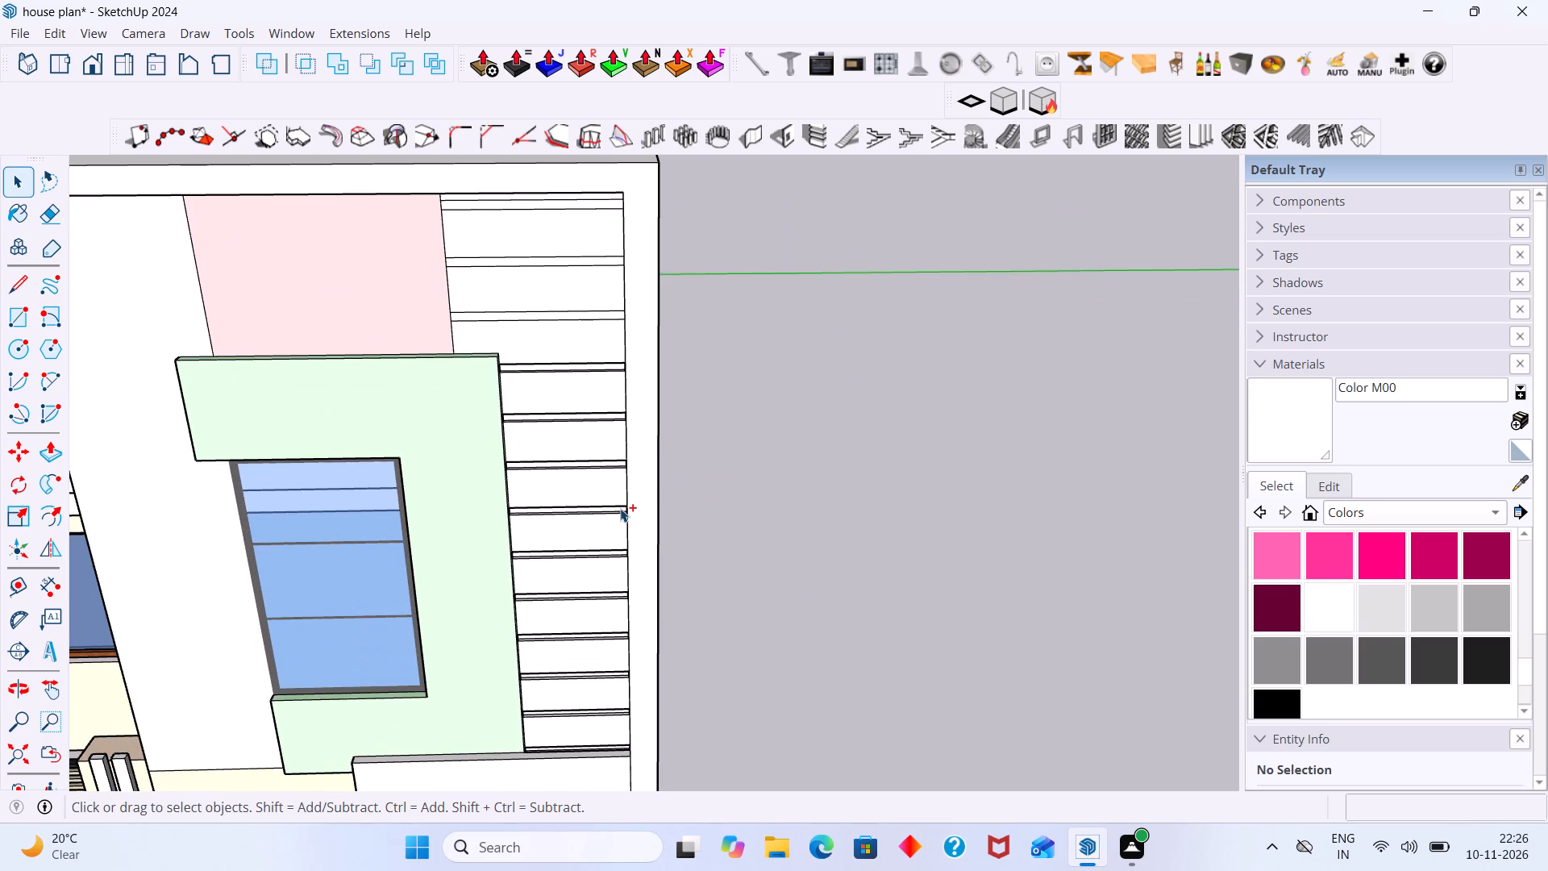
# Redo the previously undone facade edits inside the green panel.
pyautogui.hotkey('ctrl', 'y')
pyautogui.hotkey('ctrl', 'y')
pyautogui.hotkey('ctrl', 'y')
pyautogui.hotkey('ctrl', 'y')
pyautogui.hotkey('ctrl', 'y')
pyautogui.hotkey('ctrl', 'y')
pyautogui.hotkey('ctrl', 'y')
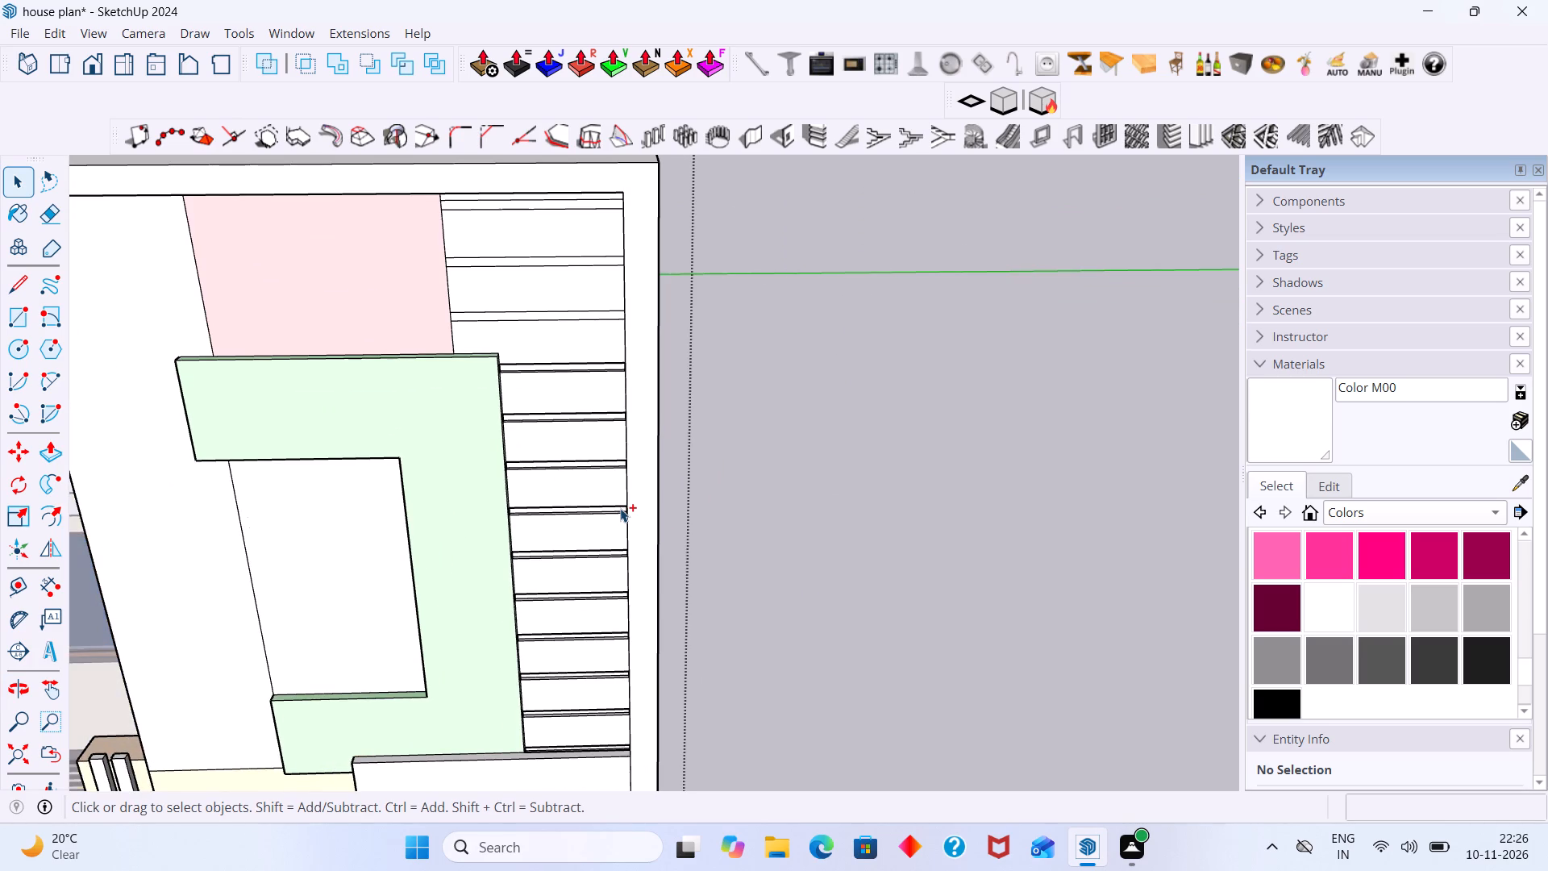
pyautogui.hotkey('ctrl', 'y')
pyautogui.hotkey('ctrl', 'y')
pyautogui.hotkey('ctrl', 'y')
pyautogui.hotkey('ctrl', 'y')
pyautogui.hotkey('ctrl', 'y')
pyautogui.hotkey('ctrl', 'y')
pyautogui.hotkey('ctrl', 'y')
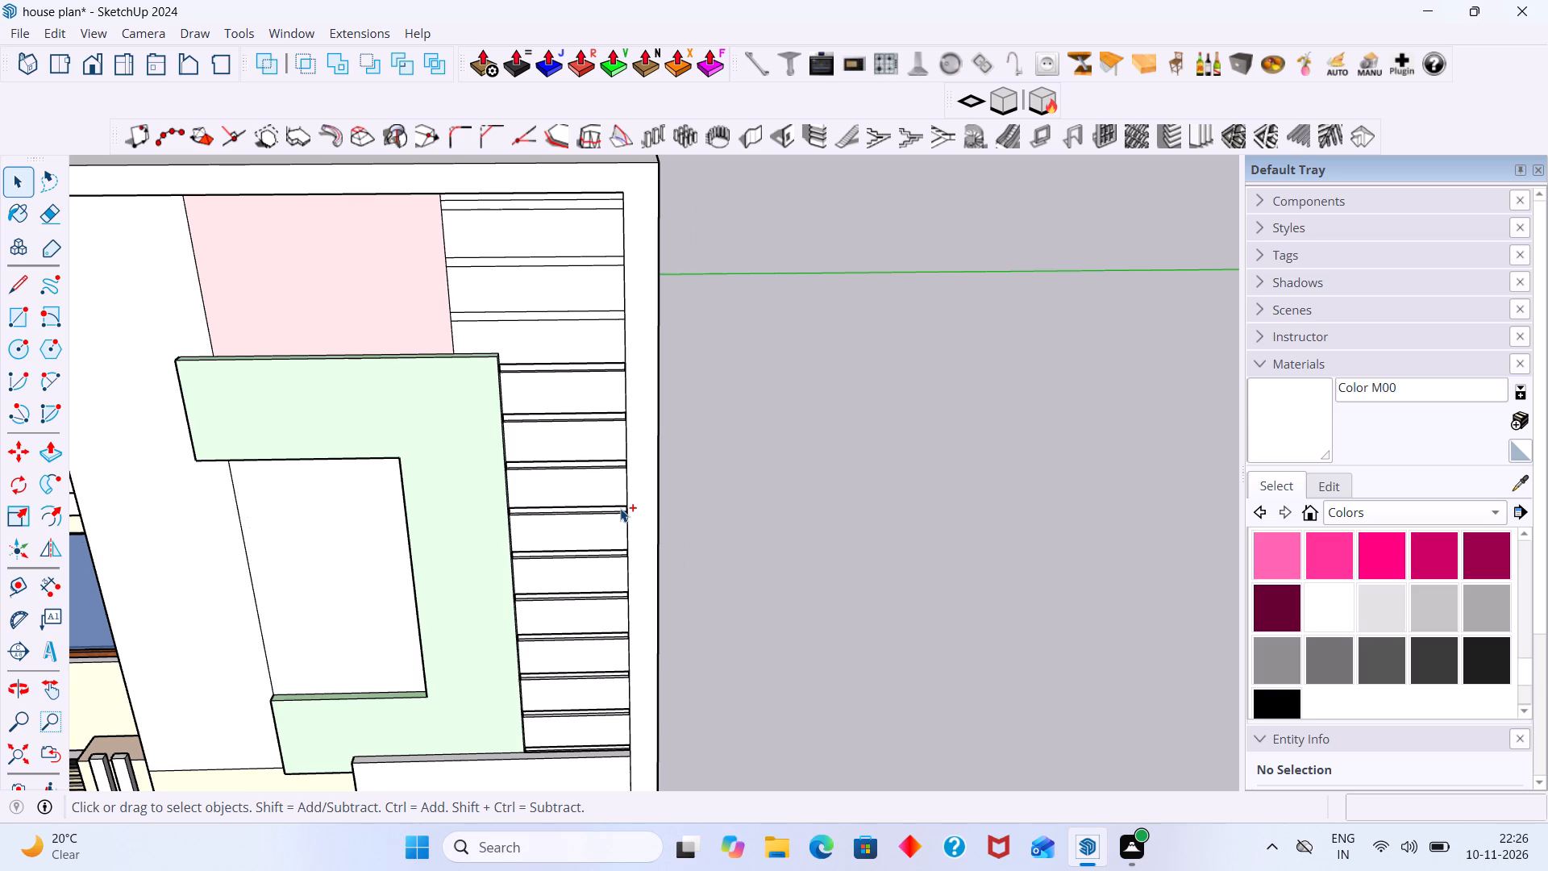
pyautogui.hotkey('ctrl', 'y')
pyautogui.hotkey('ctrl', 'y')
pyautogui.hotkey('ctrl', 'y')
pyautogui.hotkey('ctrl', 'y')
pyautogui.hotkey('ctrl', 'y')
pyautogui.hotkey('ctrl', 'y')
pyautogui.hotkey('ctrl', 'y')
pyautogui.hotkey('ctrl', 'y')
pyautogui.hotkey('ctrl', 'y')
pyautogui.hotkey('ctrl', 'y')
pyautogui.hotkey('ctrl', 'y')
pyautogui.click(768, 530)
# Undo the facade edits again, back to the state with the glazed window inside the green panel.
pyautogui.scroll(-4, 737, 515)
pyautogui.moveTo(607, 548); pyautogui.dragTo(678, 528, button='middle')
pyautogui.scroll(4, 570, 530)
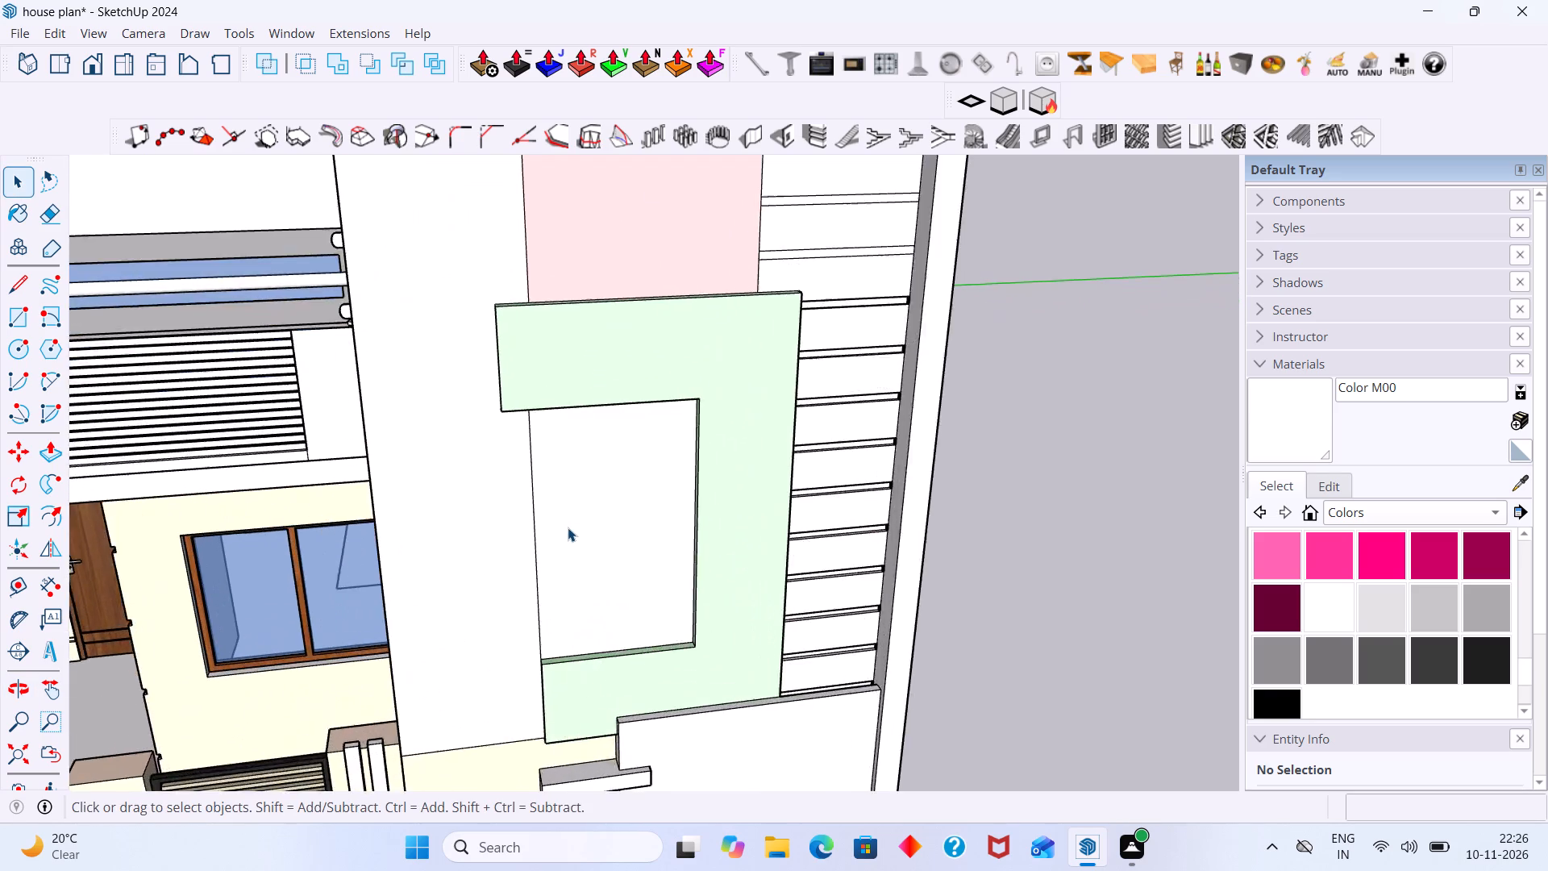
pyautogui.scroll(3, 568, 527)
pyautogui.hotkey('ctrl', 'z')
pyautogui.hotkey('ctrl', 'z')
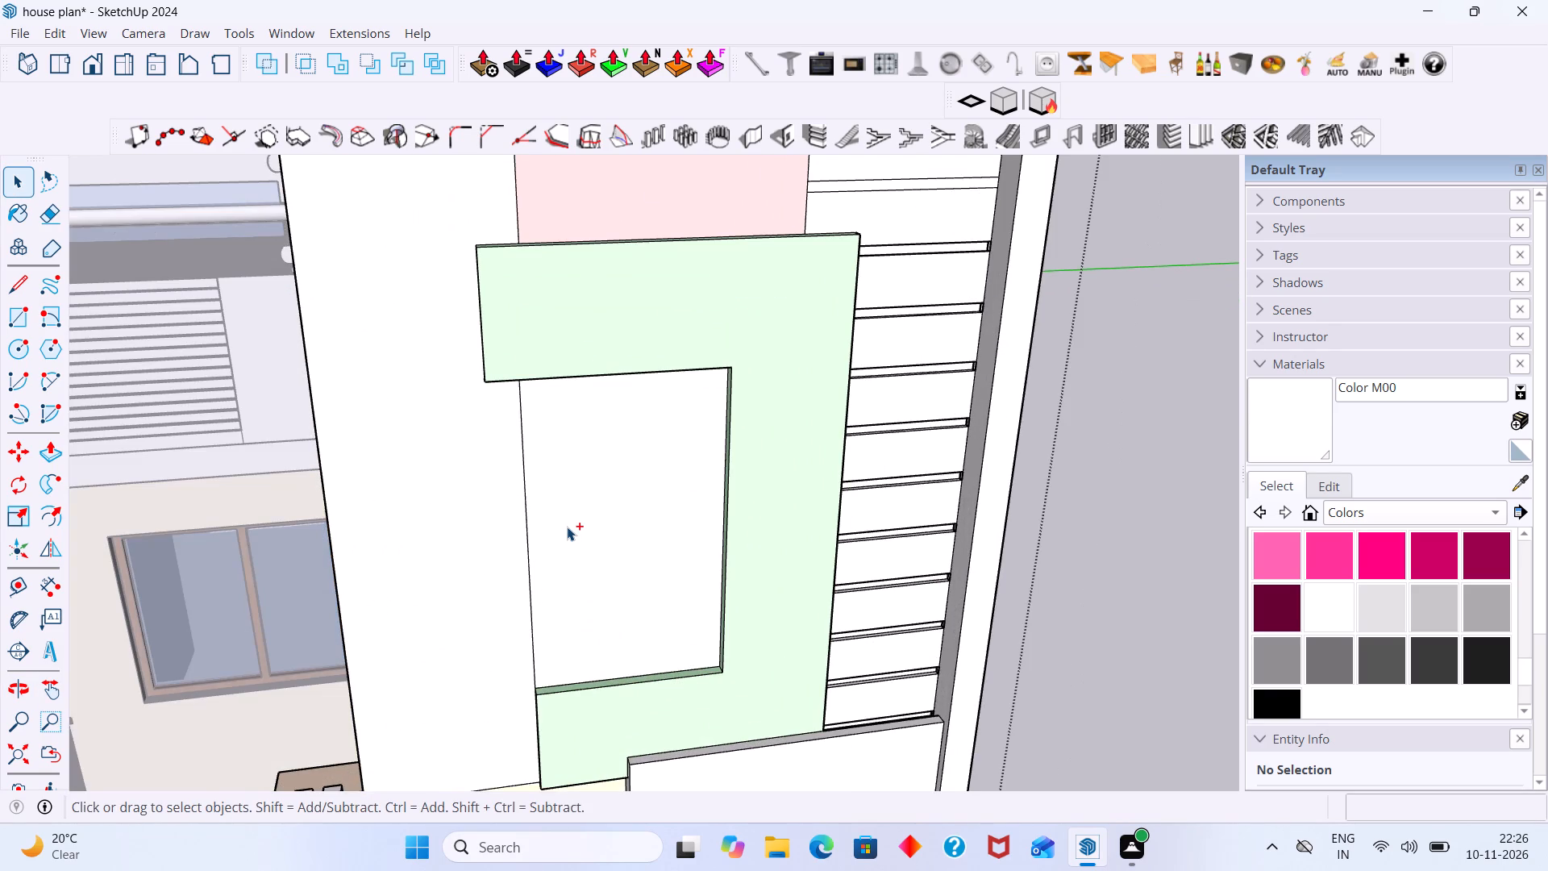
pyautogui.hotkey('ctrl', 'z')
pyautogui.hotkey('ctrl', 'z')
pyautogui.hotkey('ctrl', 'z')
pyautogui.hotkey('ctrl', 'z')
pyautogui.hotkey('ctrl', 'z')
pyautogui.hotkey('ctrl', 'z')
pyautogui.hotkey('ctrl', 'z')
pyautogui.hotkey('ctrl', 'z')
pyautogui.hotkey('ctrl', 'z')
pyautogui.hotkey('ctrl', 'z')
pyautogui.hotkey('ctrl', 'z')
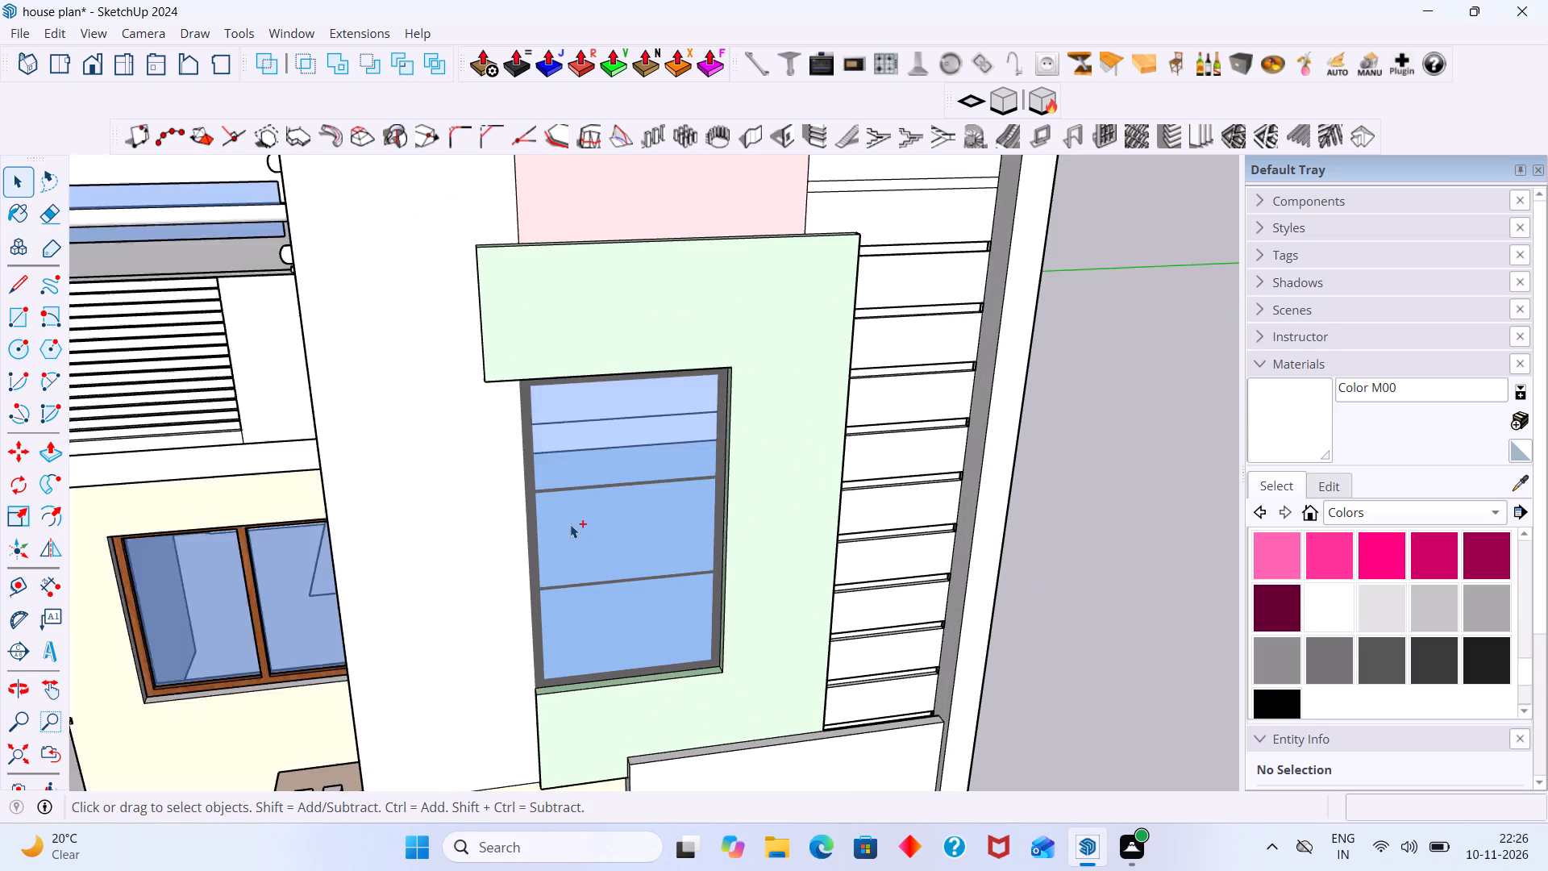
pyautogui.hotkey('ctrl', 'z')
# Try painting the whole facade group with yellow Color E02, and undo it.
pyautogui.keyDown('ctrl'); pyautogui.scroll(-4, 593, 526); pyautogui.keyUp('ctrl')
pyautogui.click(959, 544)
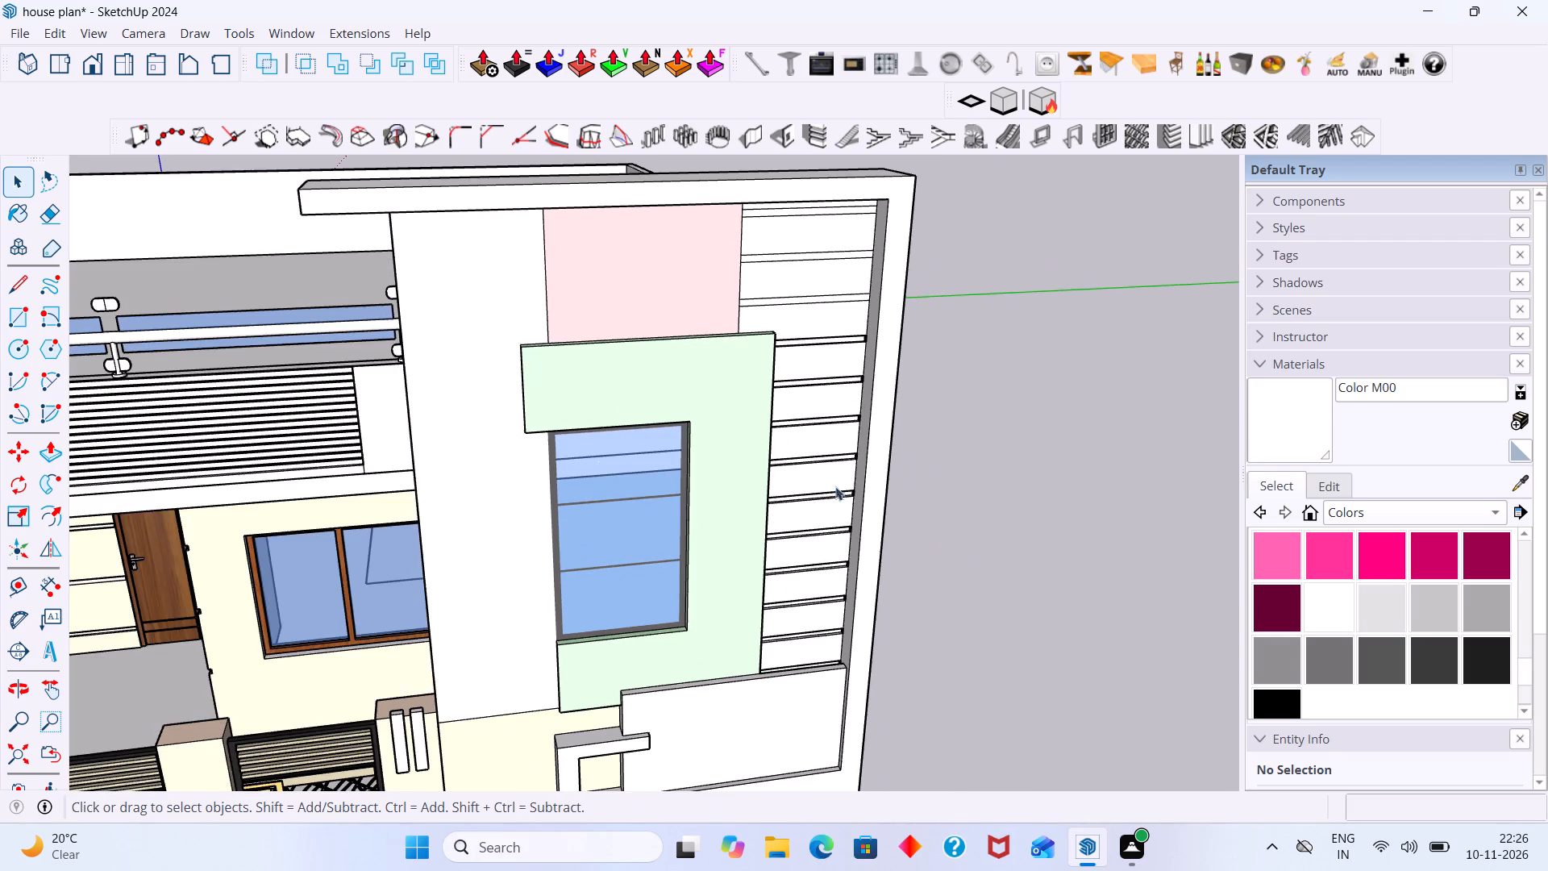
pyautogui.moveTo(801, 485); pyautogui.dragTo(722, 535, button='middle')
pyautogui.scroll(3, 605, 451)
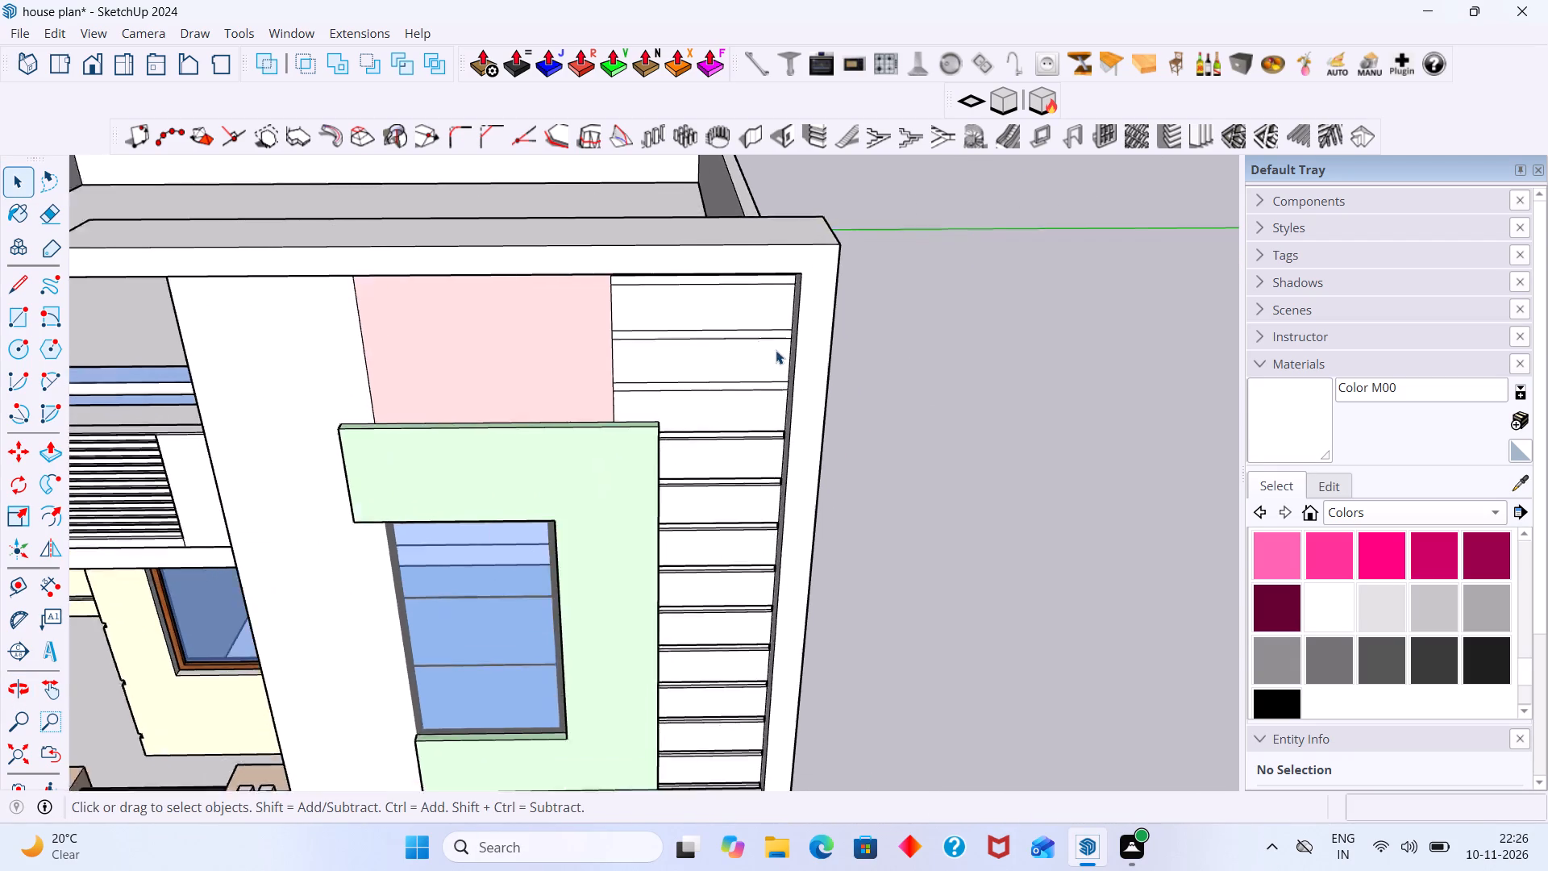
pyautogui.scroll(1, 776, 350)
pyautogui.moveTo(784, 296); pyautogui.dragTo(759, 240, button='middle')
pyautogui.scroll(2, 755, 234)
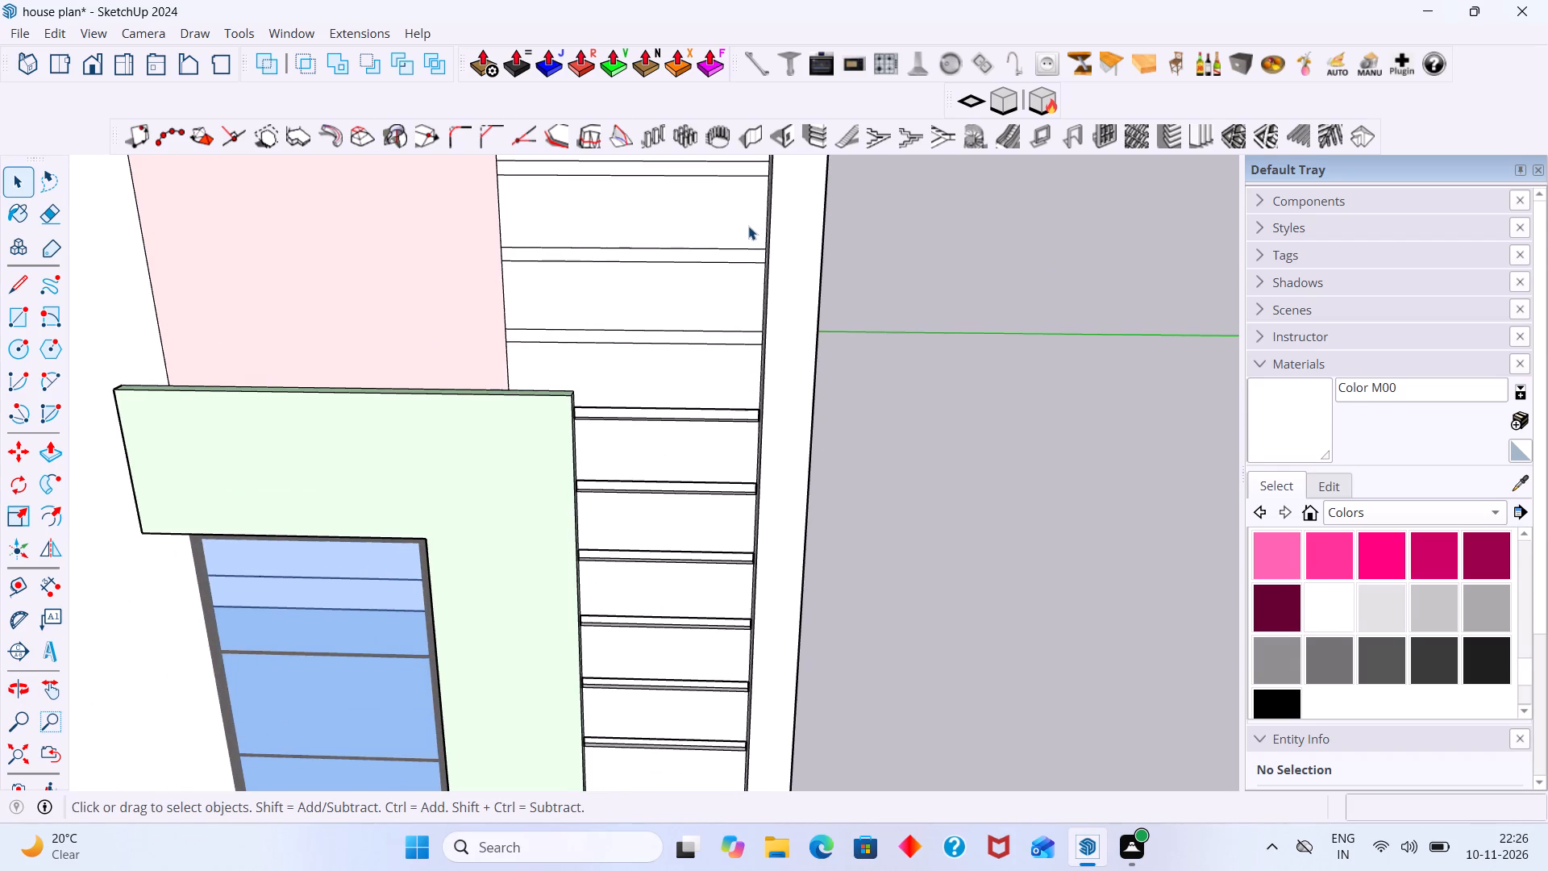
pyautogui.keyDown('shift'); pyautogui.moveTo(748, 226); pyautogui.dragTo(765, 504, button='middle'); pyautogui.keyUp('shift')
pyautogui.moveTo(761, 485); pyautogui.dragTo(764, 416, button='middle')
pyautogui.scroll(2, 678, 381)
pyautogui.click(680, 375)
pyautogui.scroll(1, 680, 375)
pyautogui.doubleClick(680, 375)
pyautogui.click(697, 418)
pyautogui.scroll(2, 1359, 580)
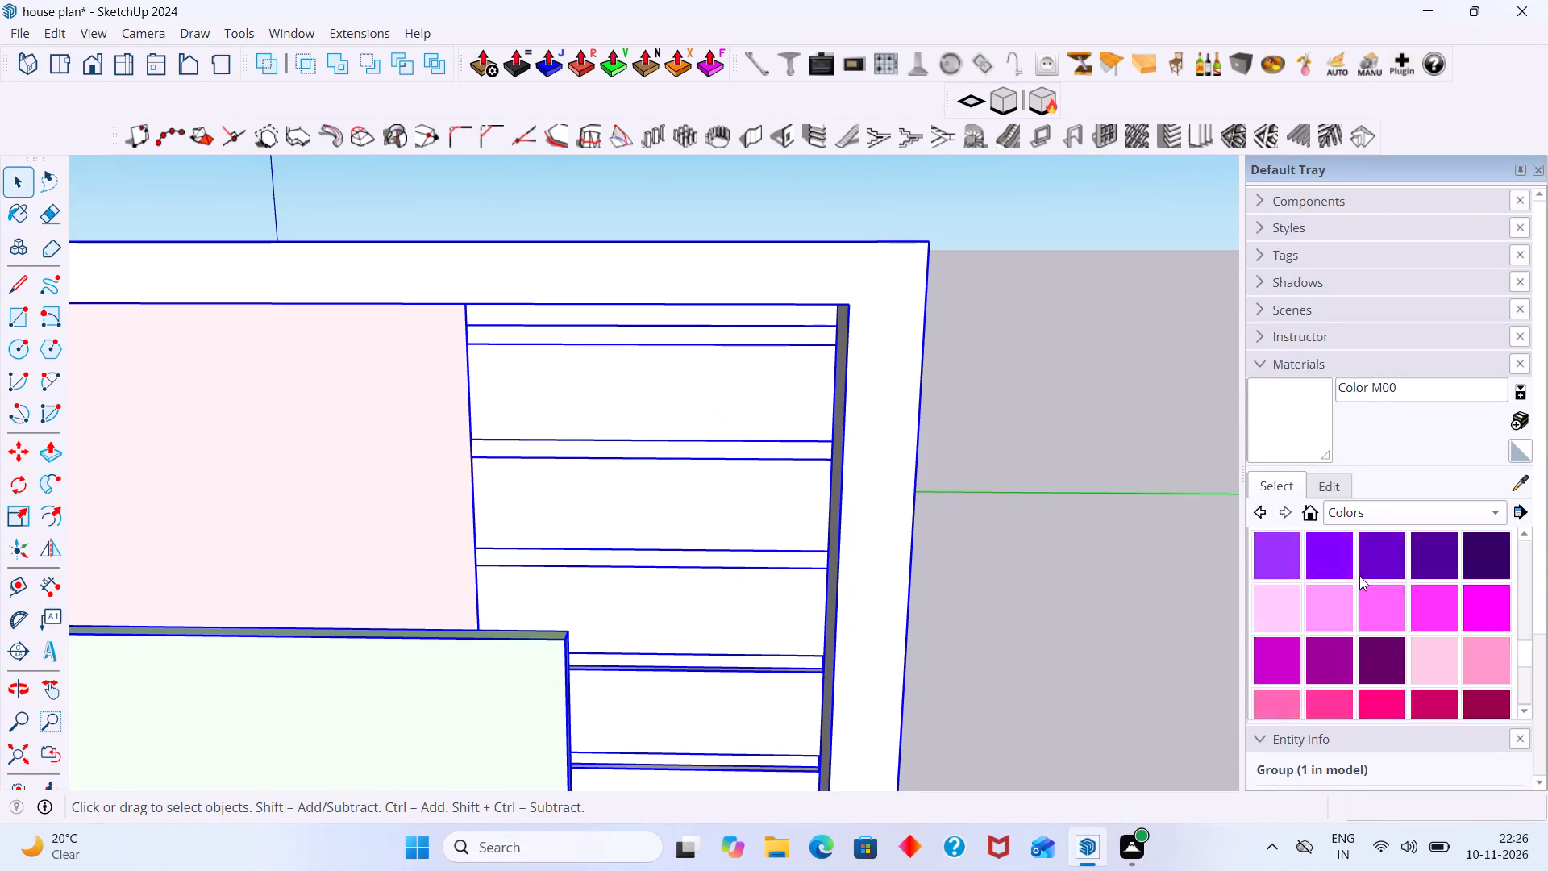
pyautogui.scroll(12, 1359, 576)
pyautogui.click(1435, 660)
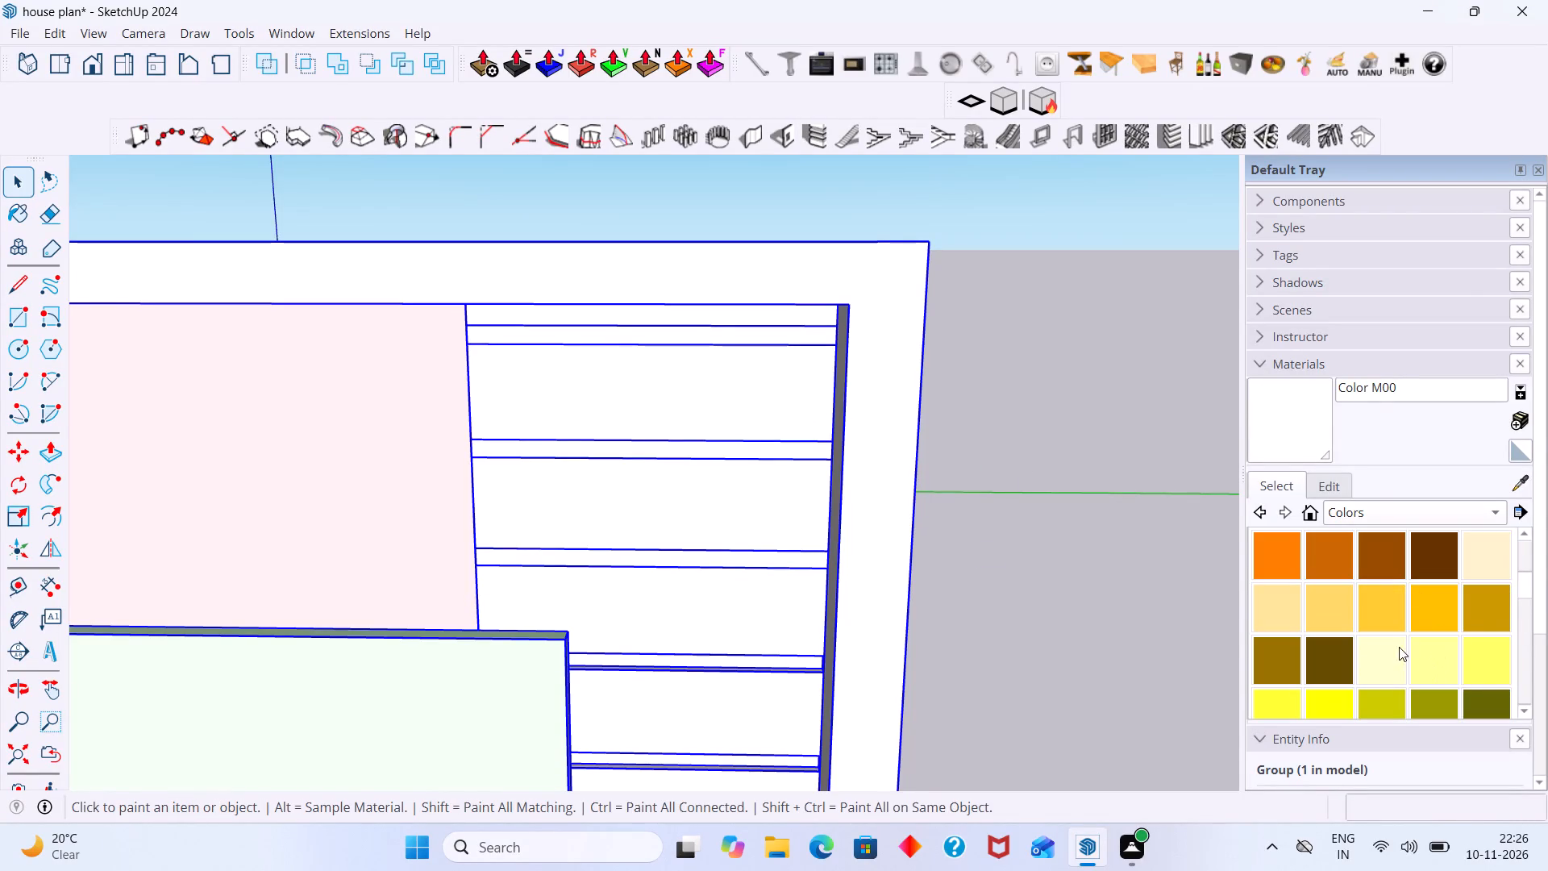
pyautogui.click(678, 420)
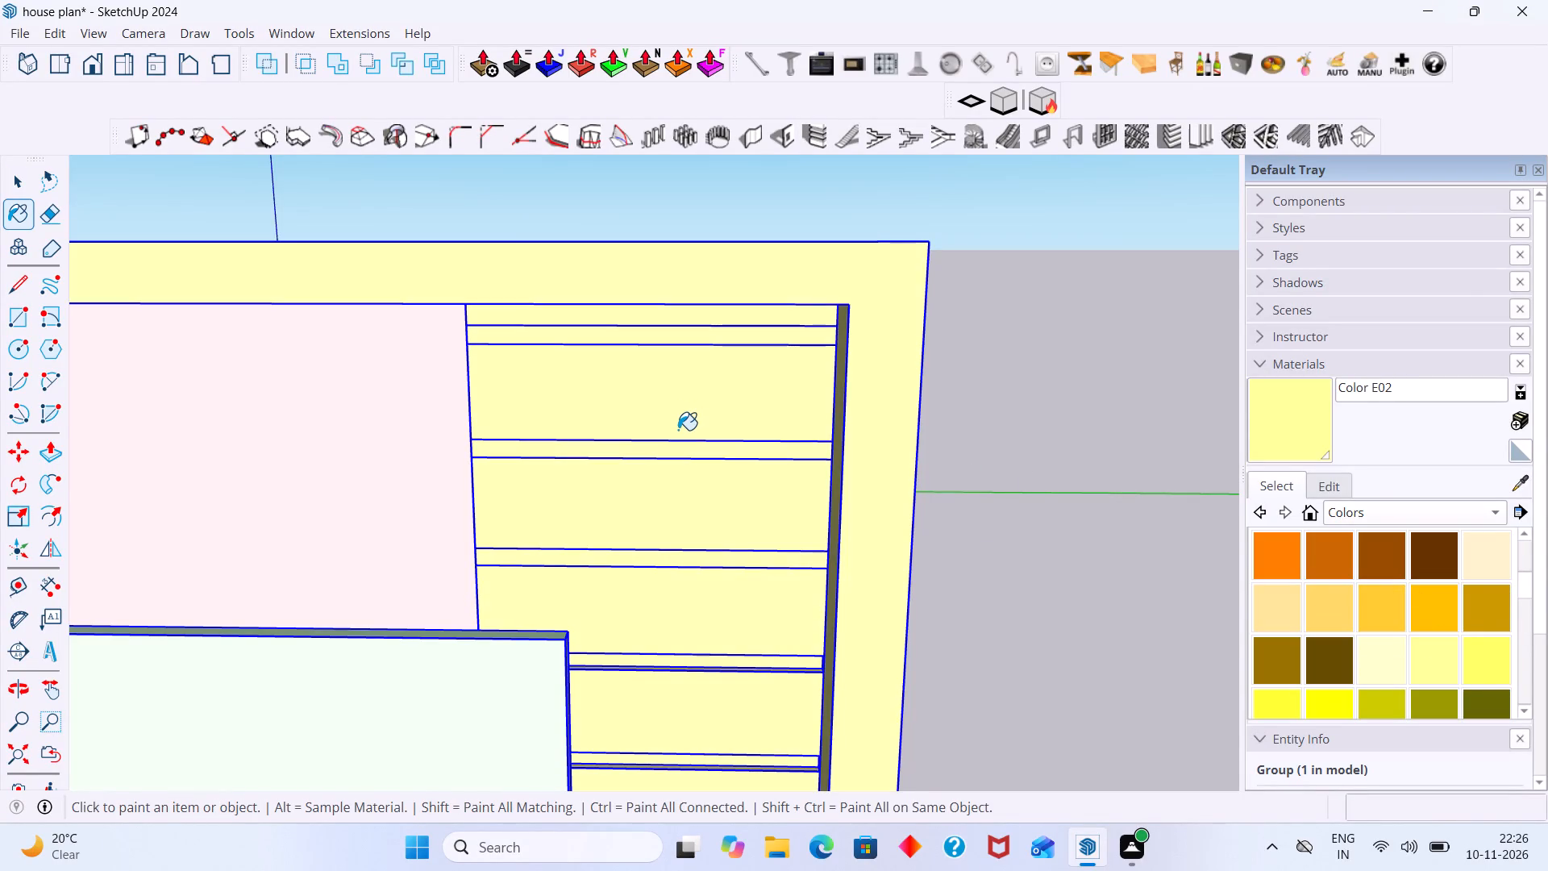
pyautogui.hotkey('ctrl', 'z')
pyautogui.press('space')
# Open the facade group and paint the top four wide bands beside the pink panel, plus the strip between the first two, with Color E03.
pyautogui.doubleClick(677, 421)
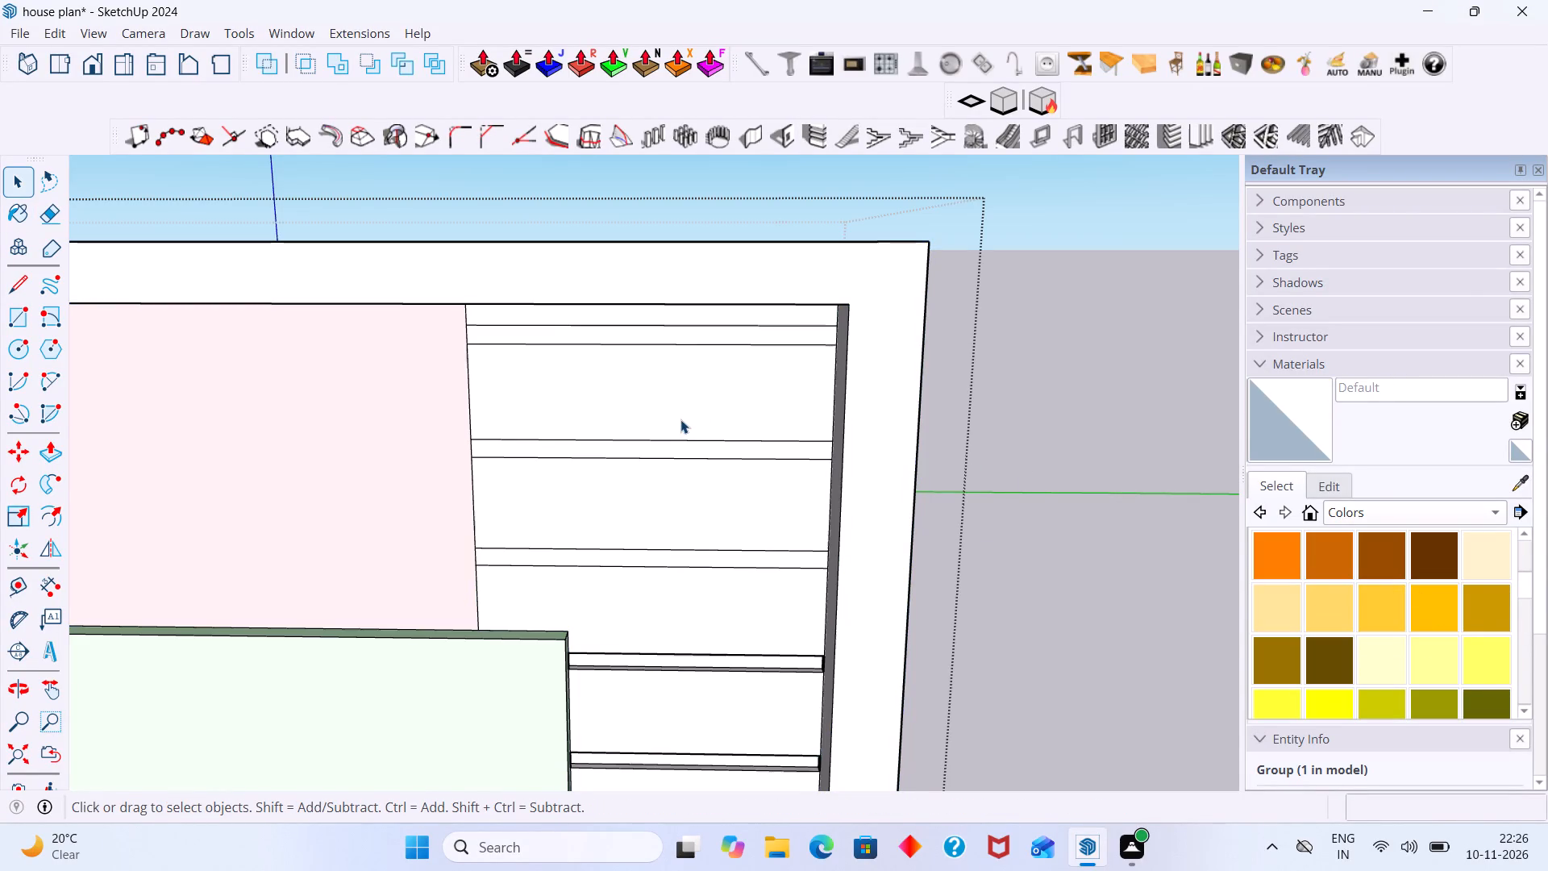
pyautogui.click(682, 419)
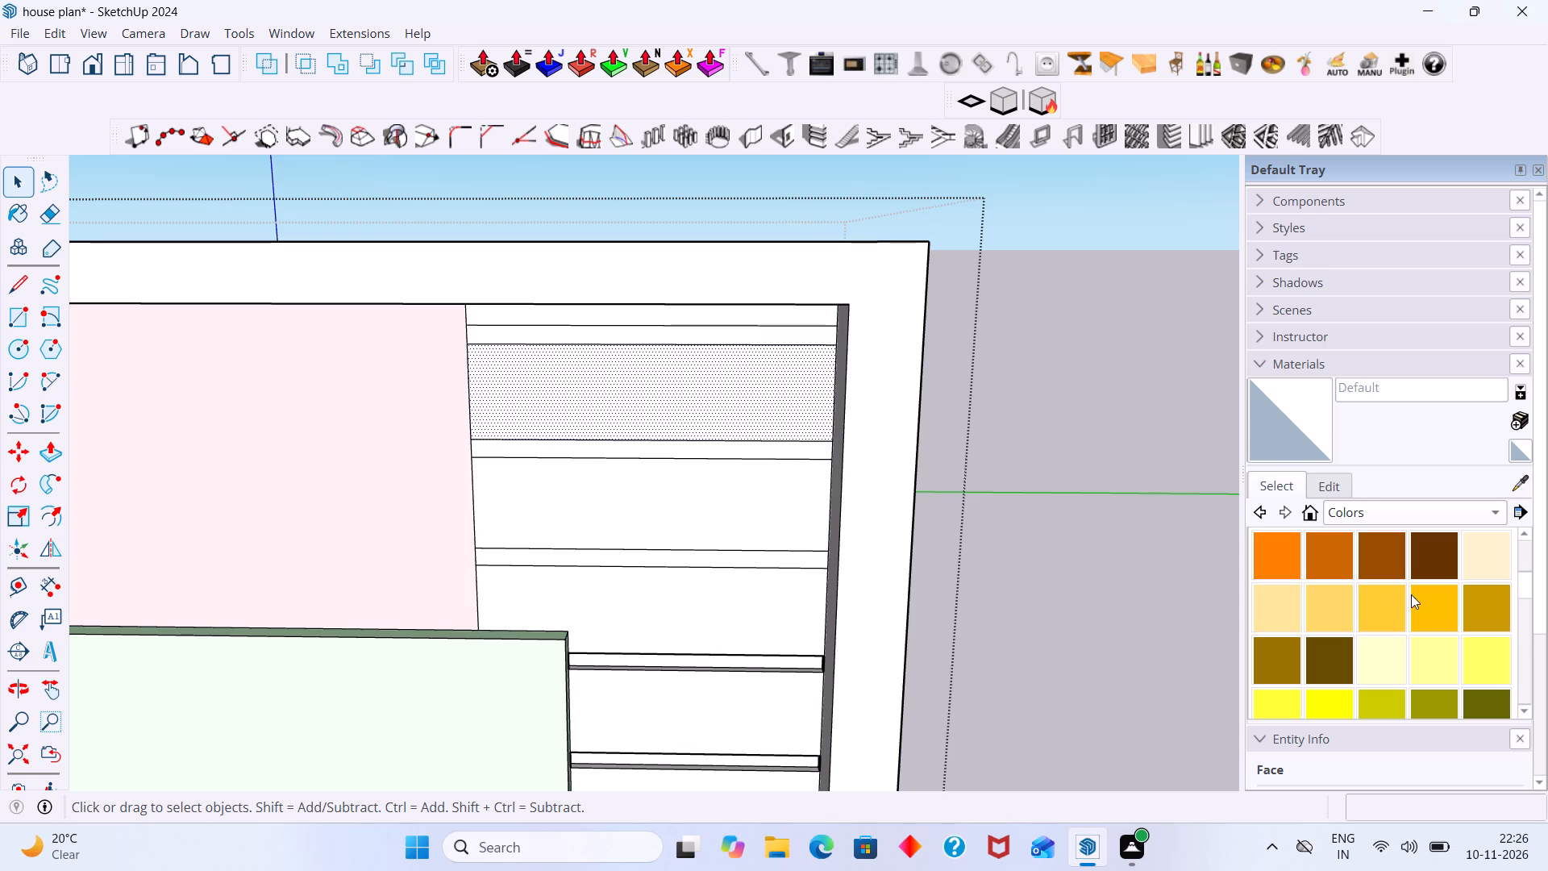
pyautogui.click(1470, 664)
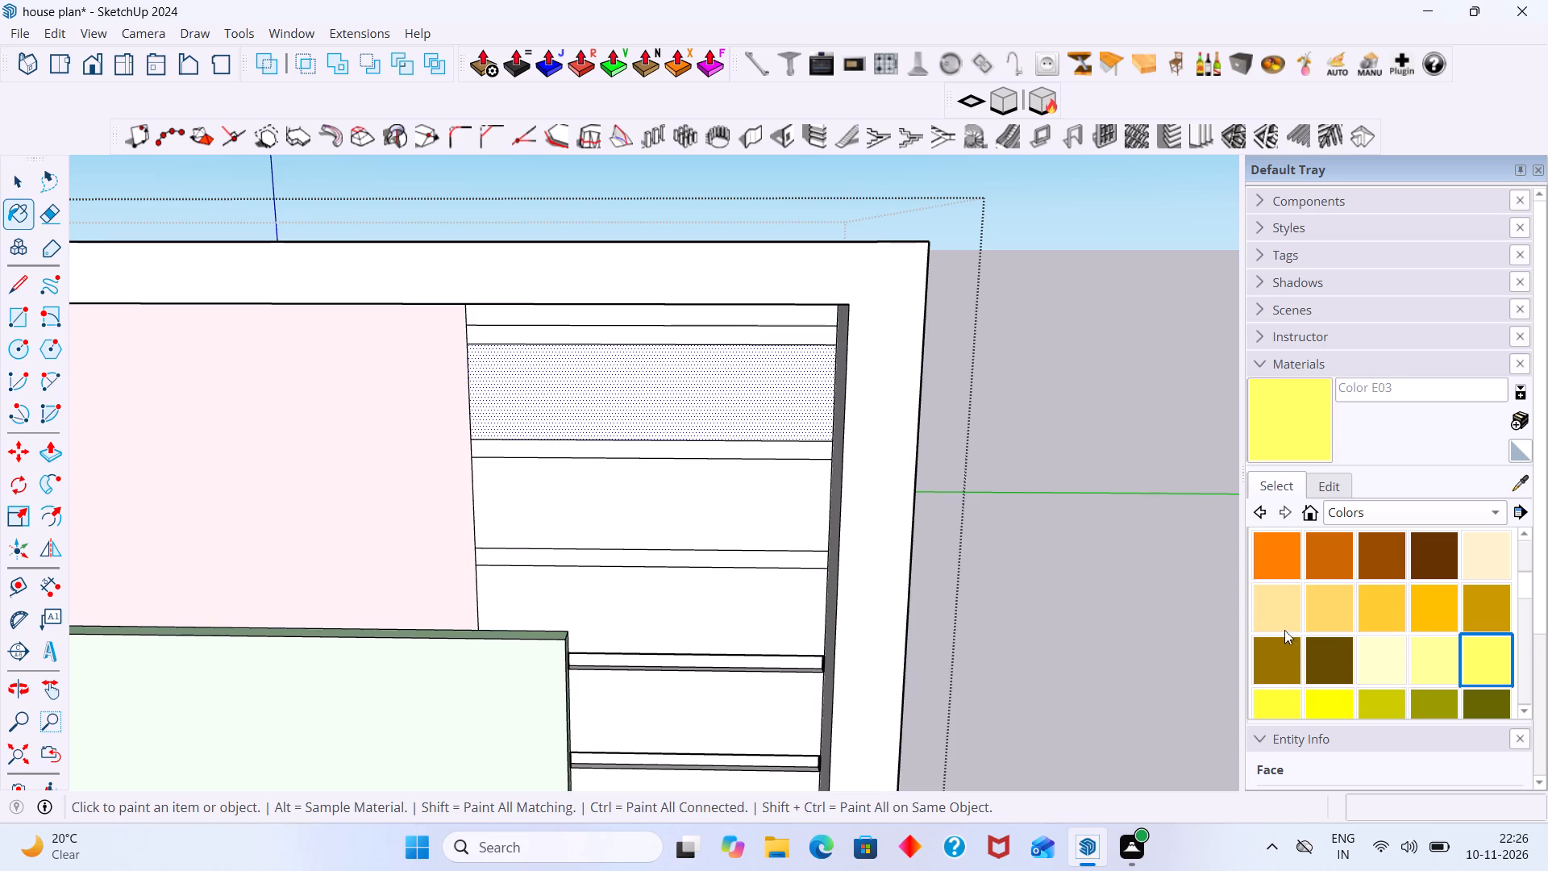
pyautogui.scroll(3, 1238, 615)
pyautogui.click(628, 360)
pyautogui.click(615, 467)
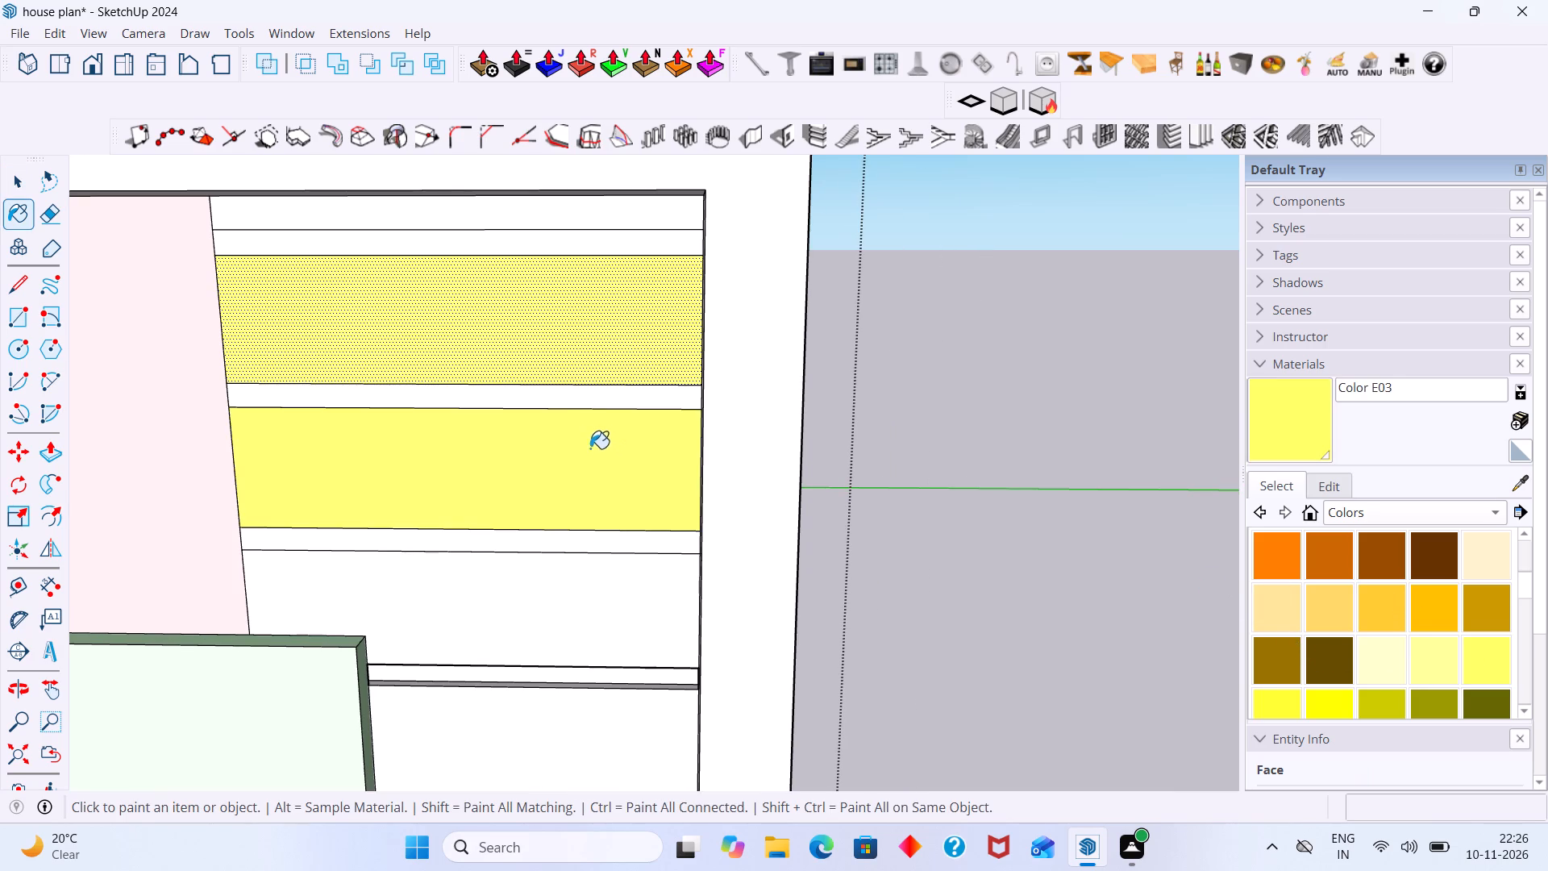
pyautogui.moveTo(593, 418); pyautogui.dragTo(653, 435, button='middle')
pyautogui.scroll(2, 651, 430)
pyautogui.click(651, 426)
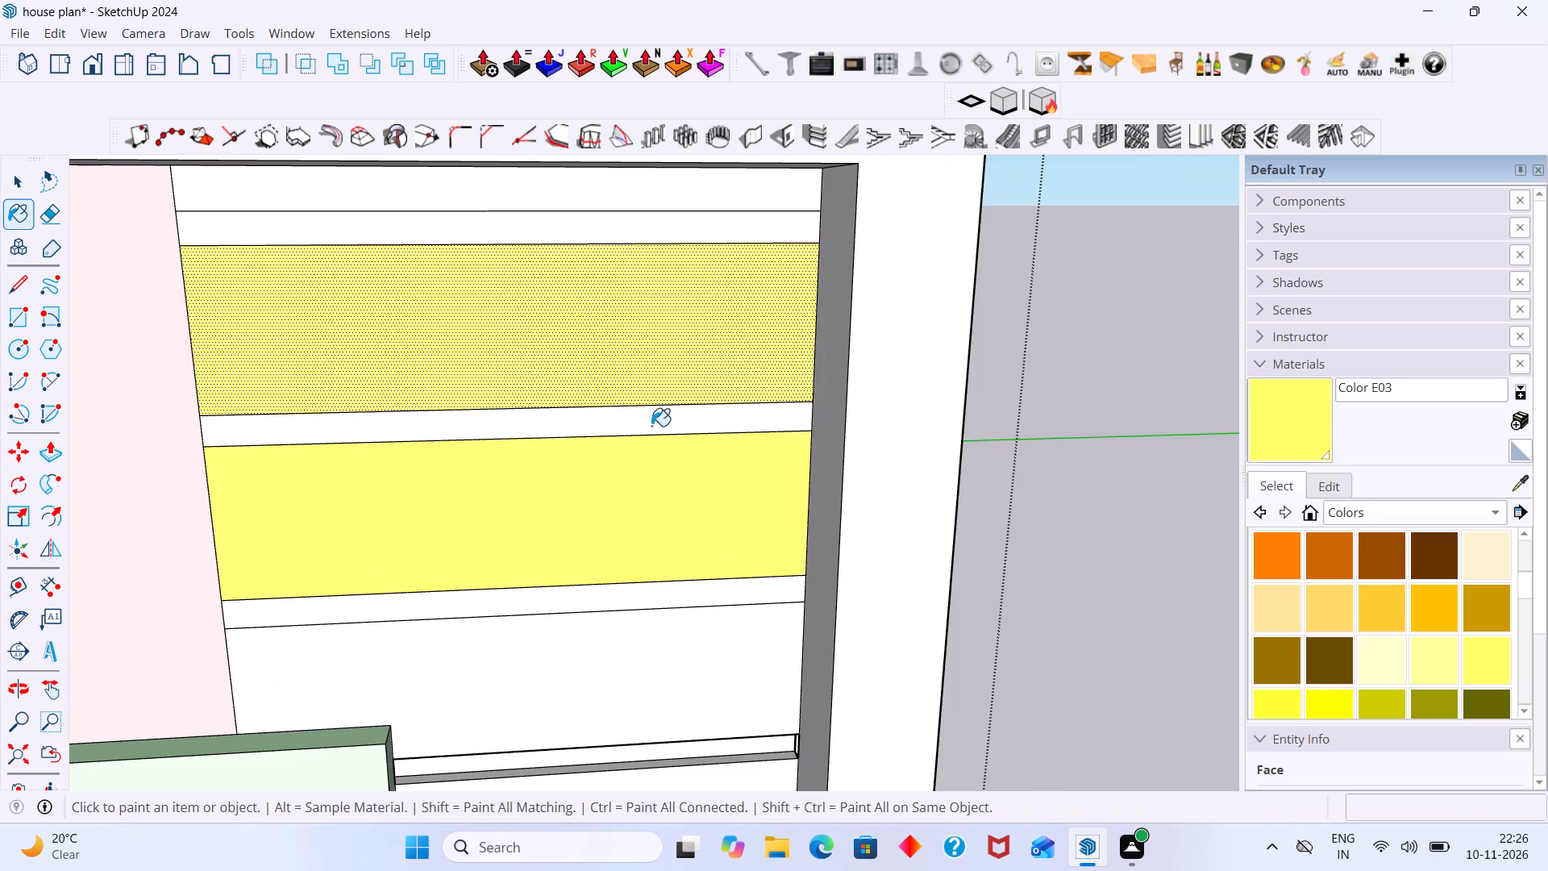
pyautogui.scroll(-10, 664, 437)
pyautogui.click(663, 563)
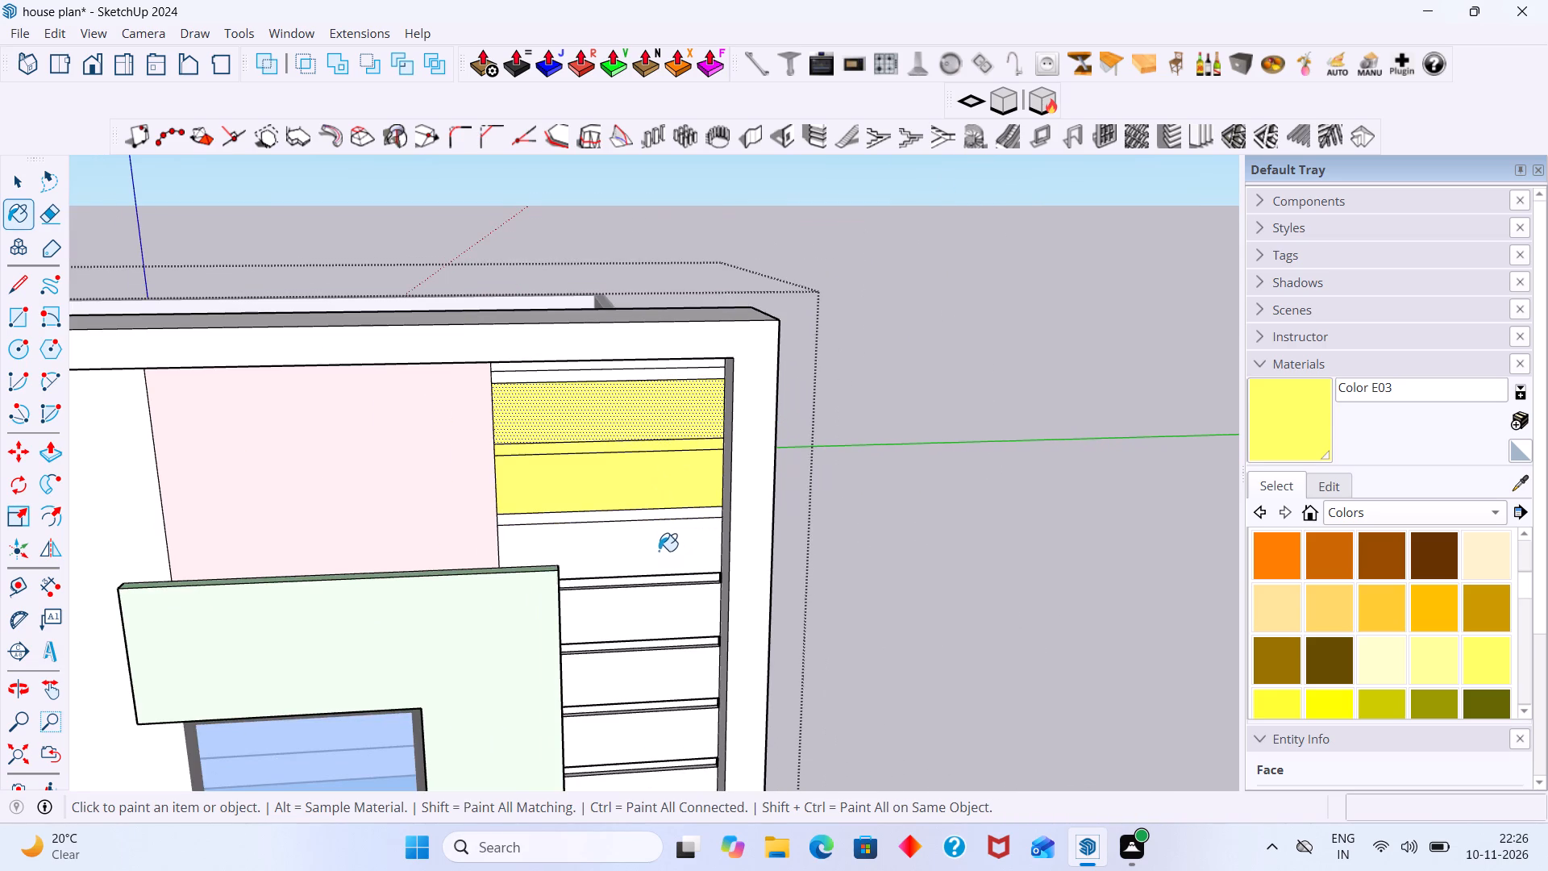
pyautogui.scroll(4, 639, 612)
pyautogui.click(630, 623)
pyautogui.scroll(-2, 630, 617)
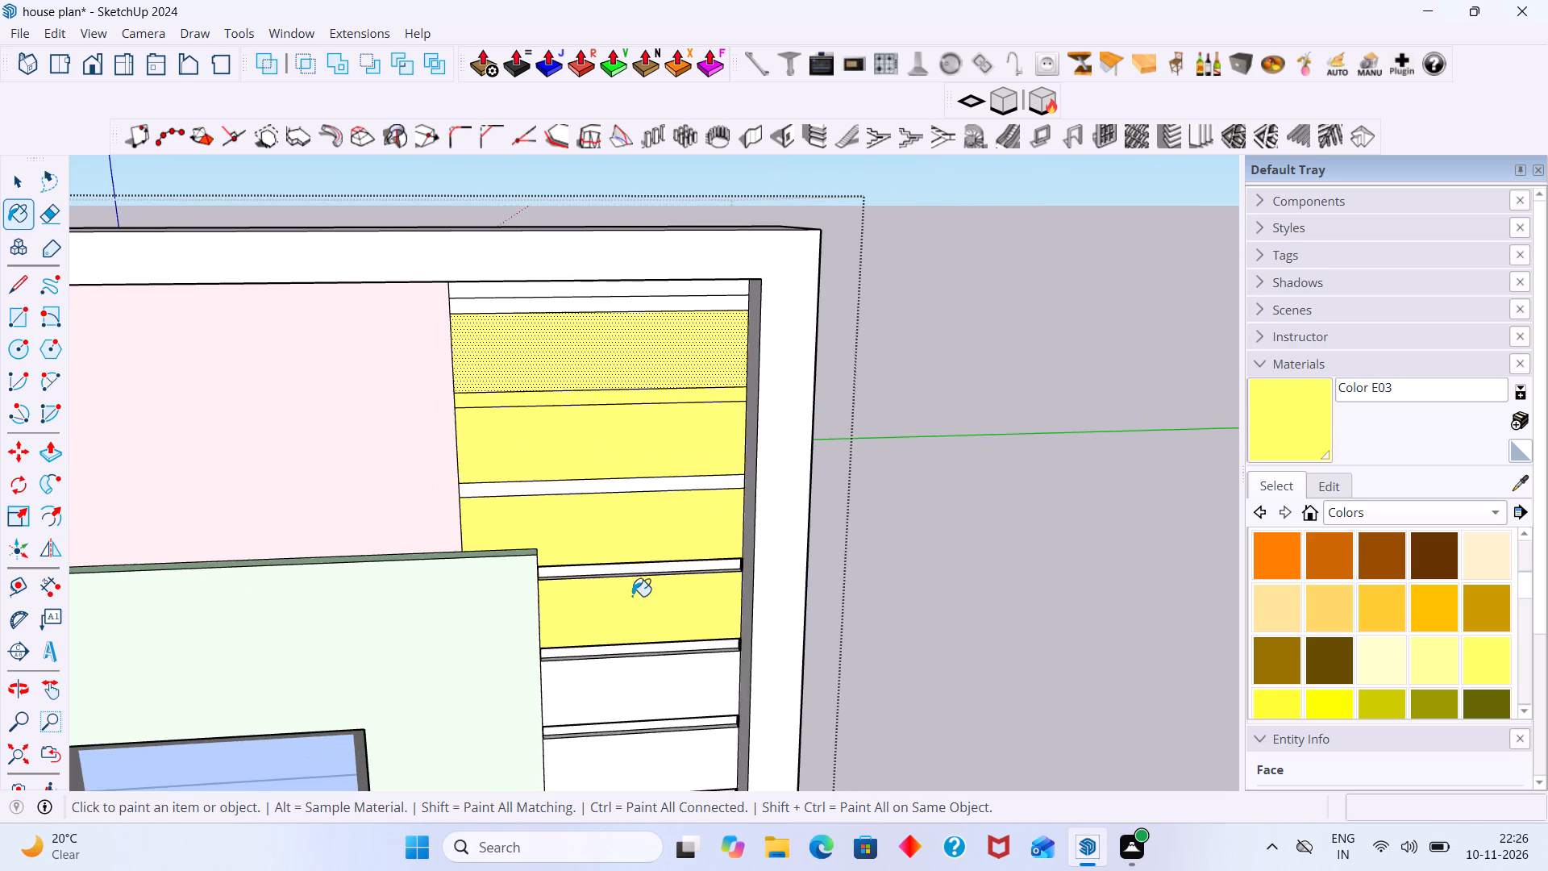
# Paint the remaining wide bands beside the green panel with Color E03, working down the facade.
pyautogui.moveTo(635, 582); pyautogui.dragTo(560, 515, button='middle')
pyautogui.scroll(3, 541, 607)
pyautogui.click(541, 620)
pyautogui.scroll(-7, 545, 621)
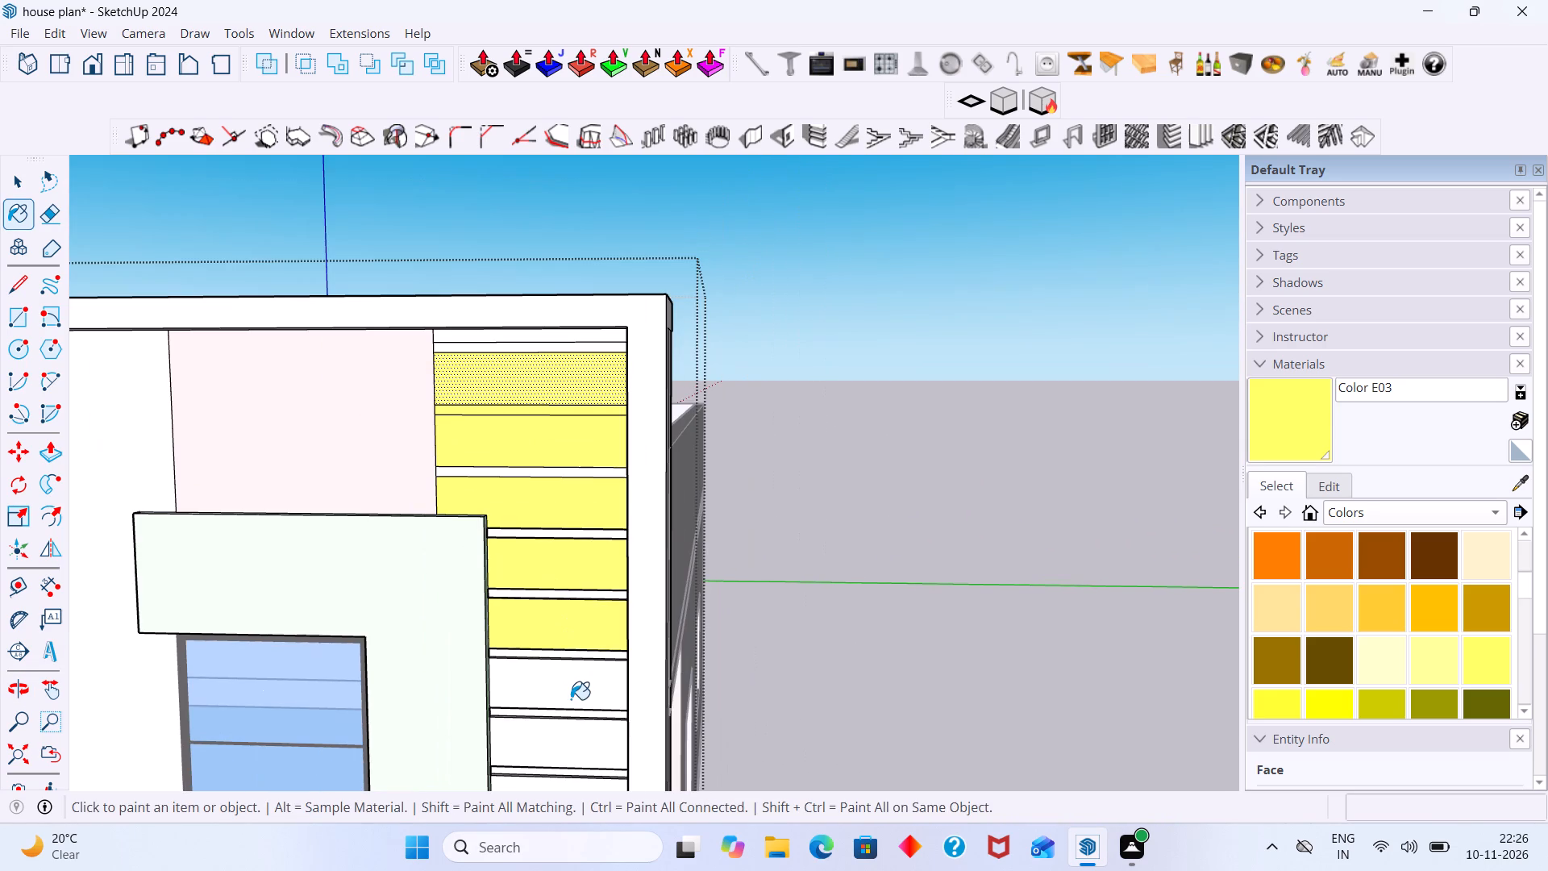
pyautogui.click(572, 698)
pyautogui.keyDown('shift'); pyautogui.moveTo(569, 684); pyautogui.dragTo(576, 385, button='middle'); pyautogui.keyUp('shift')
pyautogui.scroll(3, 570, 439)
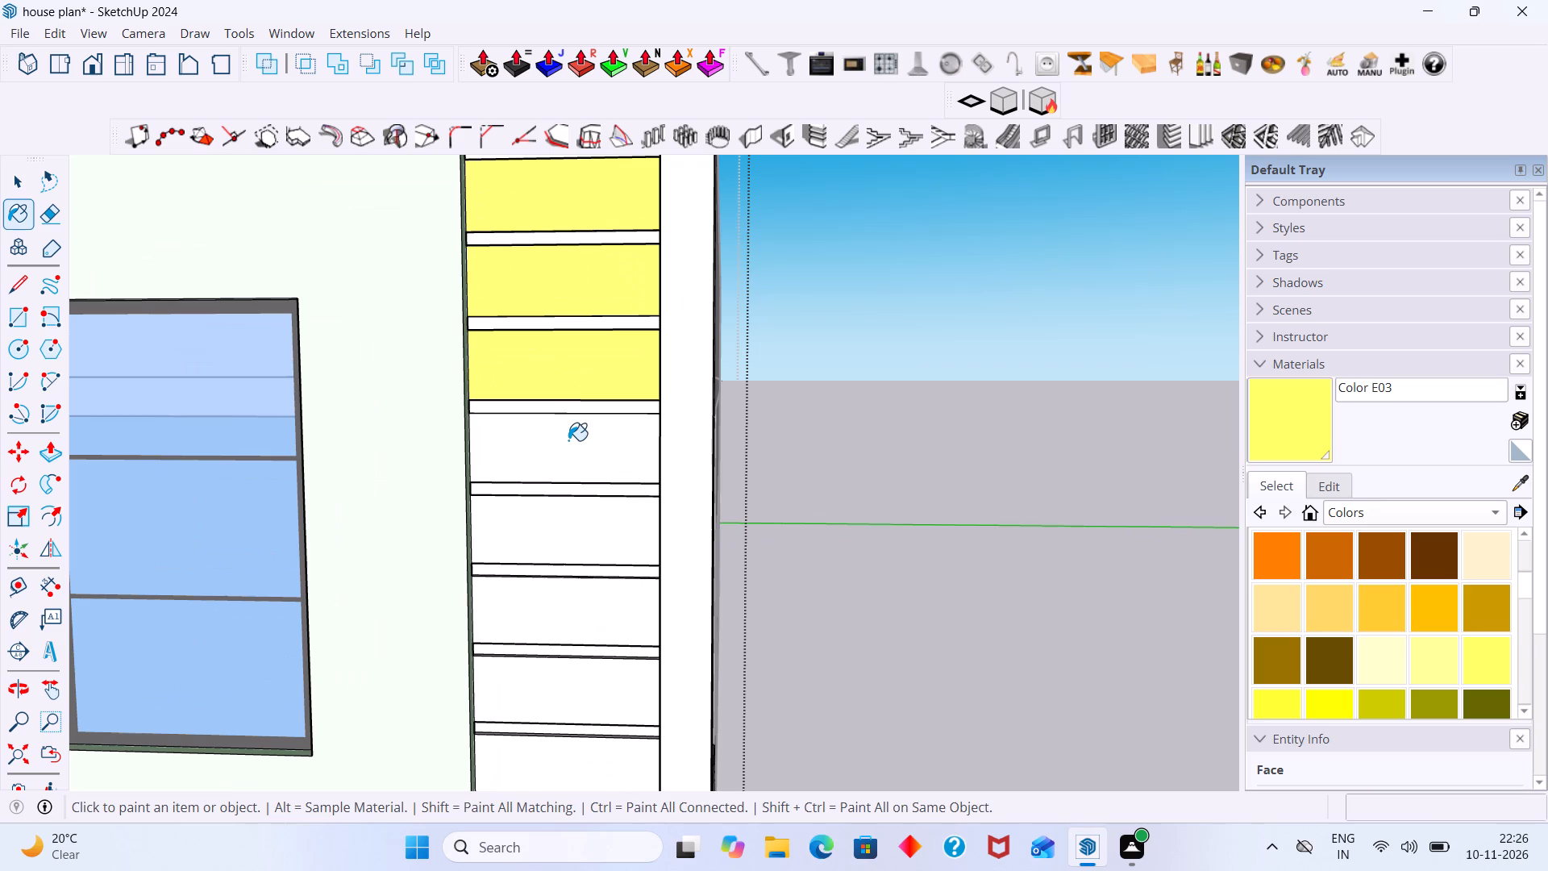
pyautogui.click(568, 440)
pyautogui.click(584, 526)
pyautogui.click(576, 613)
pyautogui.click(559, 702)
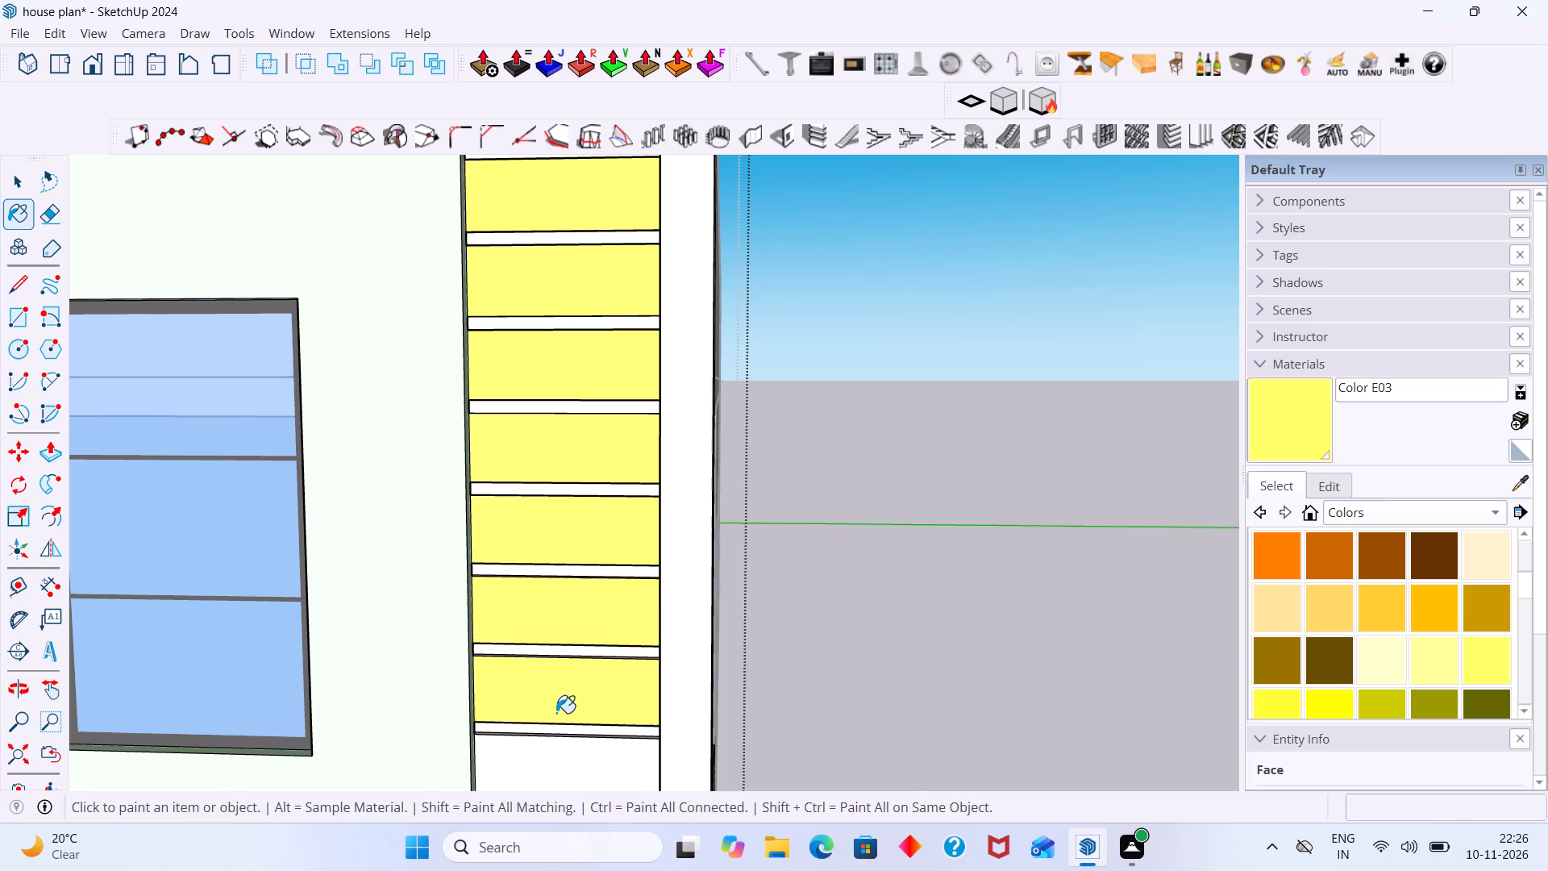
pyautogui.click(547, 748)
# Paint the thin face directly under the facade's top frame, above the first yellow band, with Color E03.
pyautogui.scroll(-5, 539, 731)
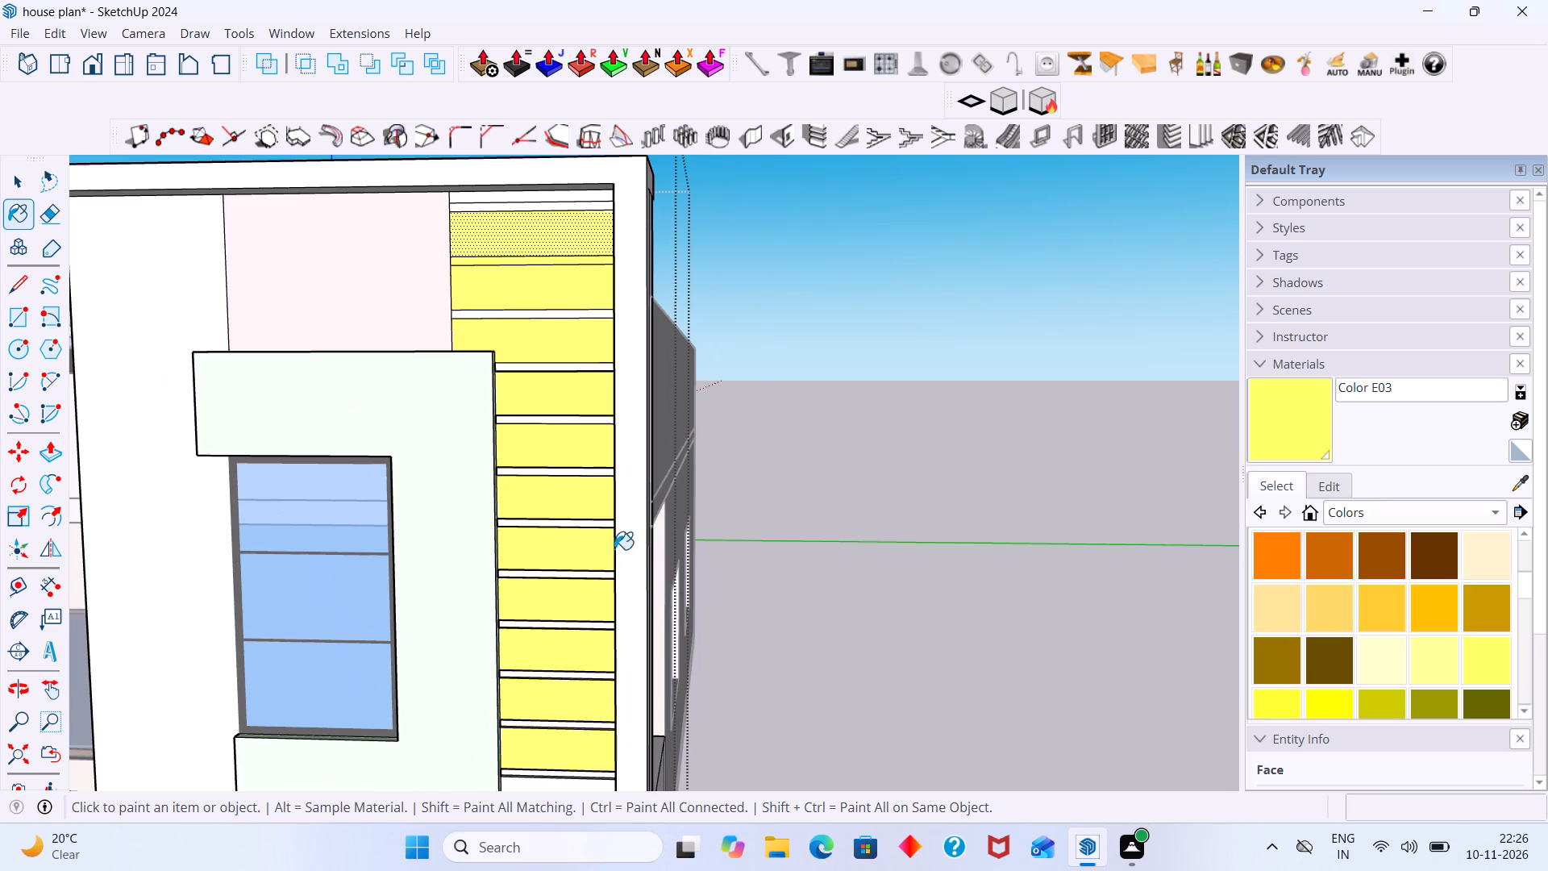
pyautogui.moveTo(599, 524); pyautogui.dragTo(739, 624, button='middle')
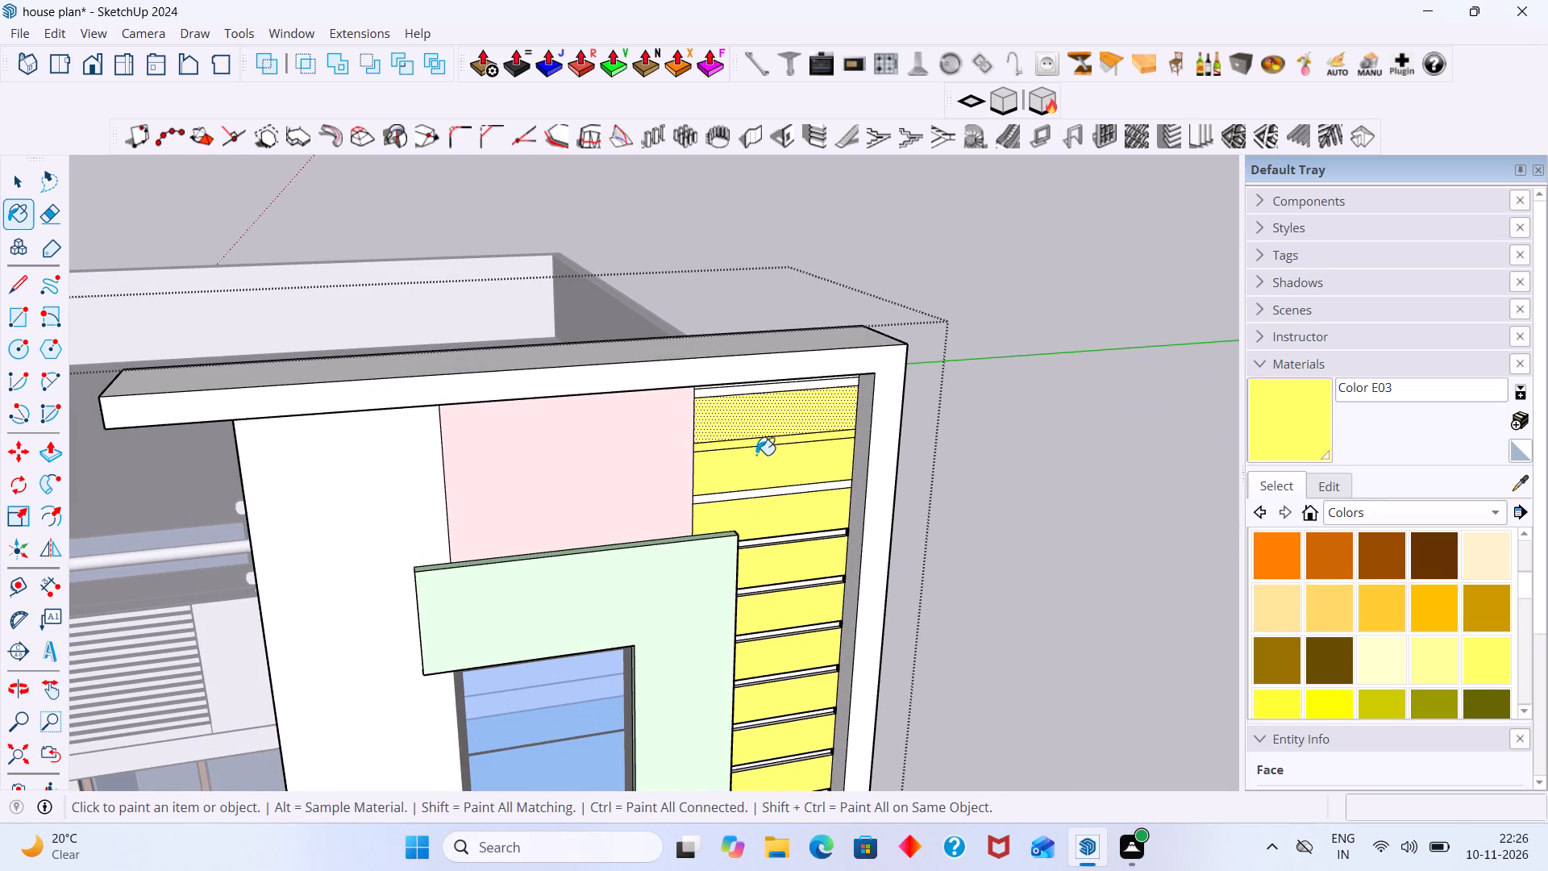
pyautogui.scroll(7, 756, 452)
pyautogui.scroll(4, 855, 310)
pyautogui.moveTo(810, 254); pyautogui.dragTo(791, 219, button='middle')
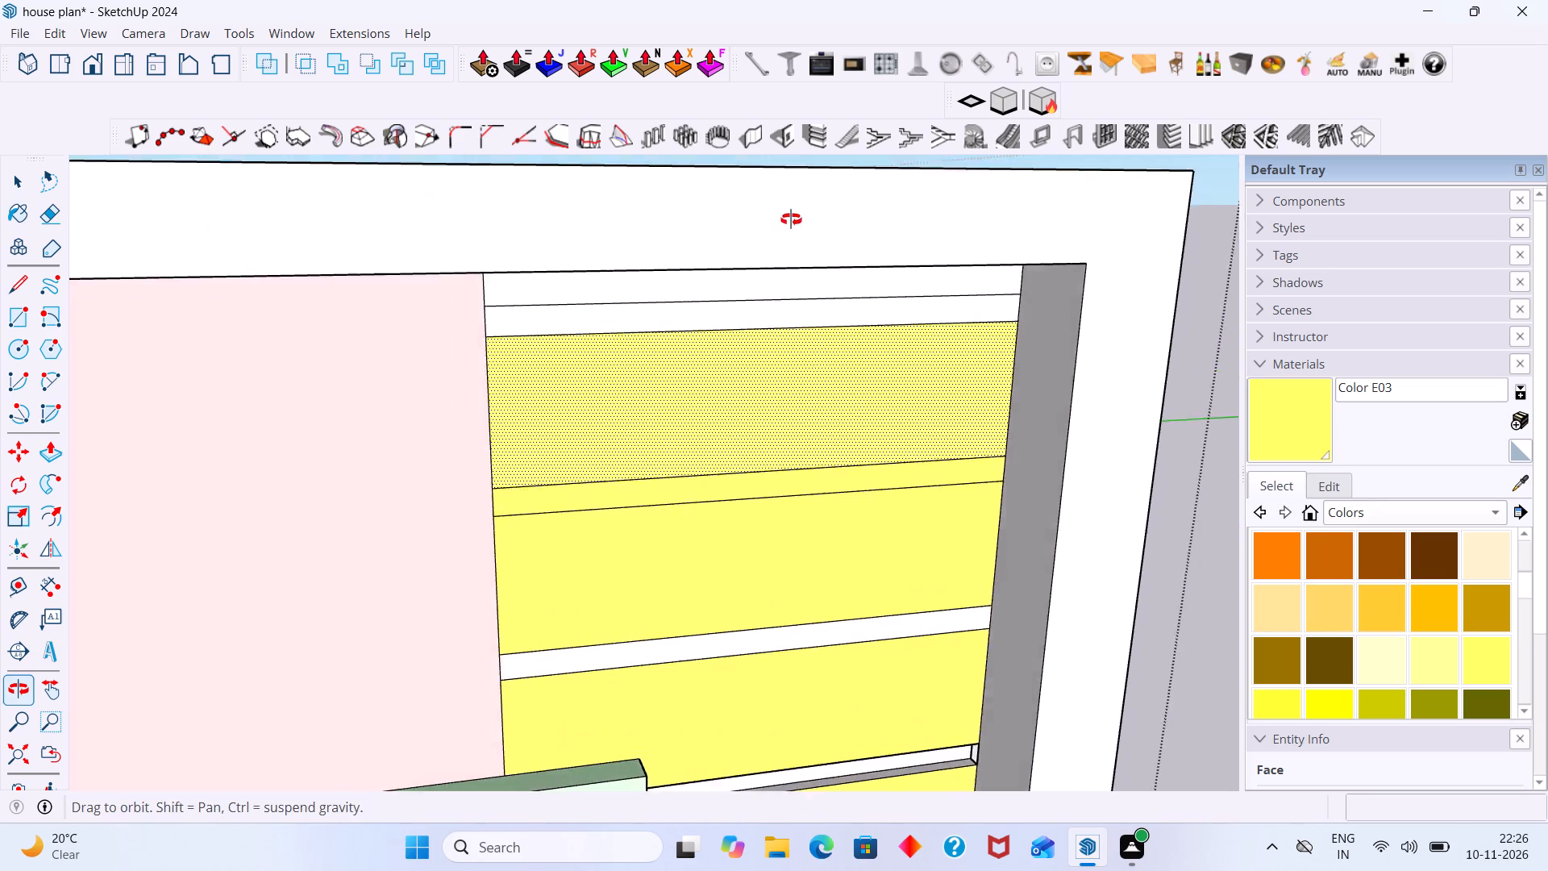
pyautogui.moveTo(791, 219); pyautogui.dragTo(783, 212, button='middle')
pyautogui.scroll(6, 789, 215)
pyautogui.click(644, 293)
pyautogui.scroll(-9, 652, 310)
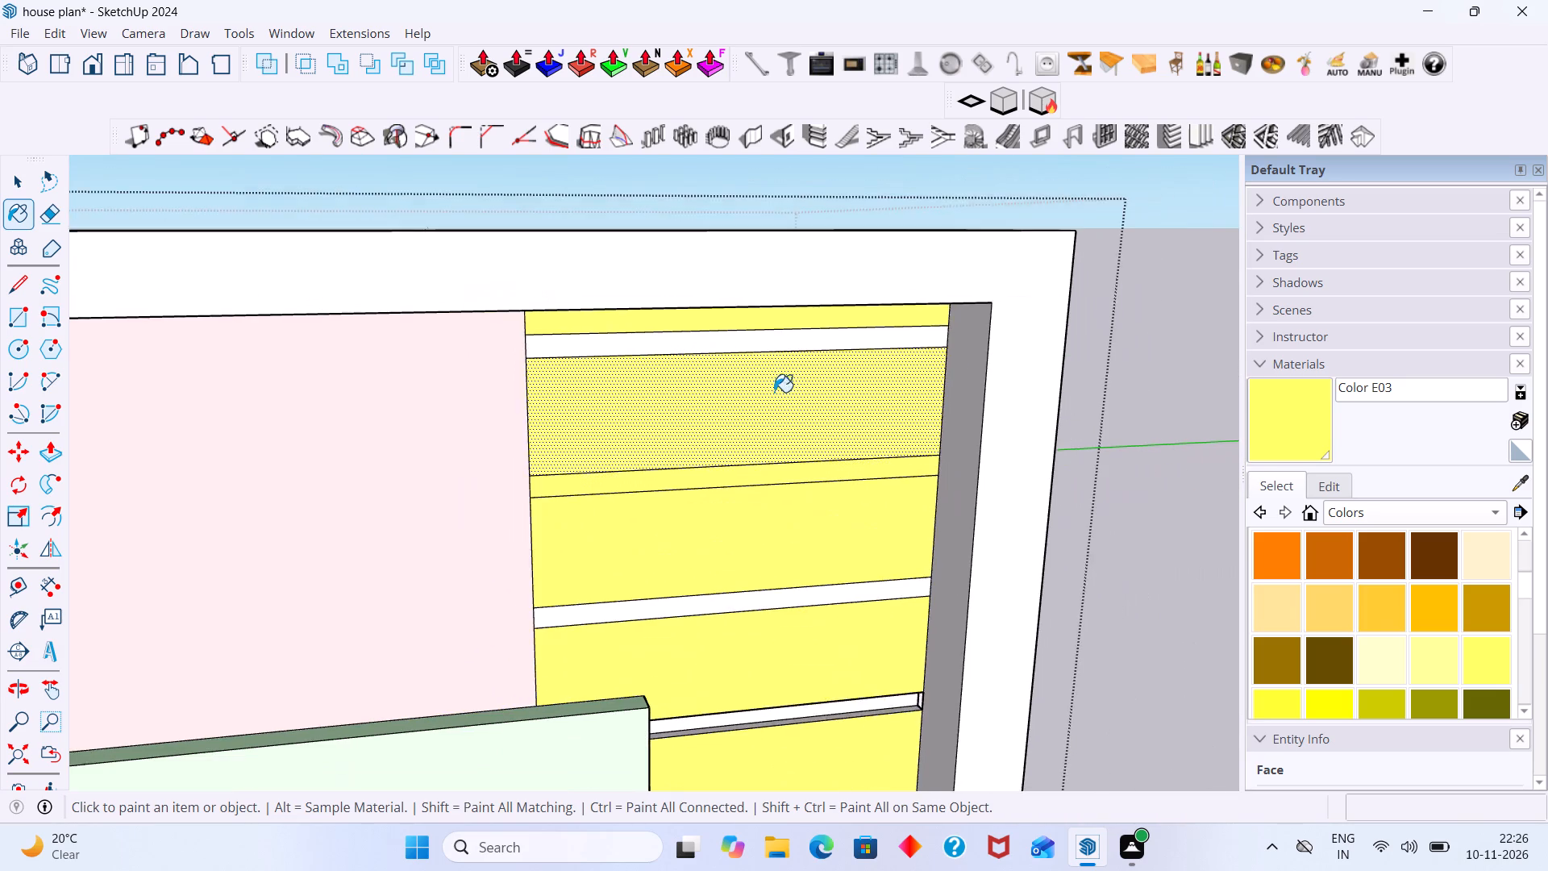
# Repaint the thin strip between the top two wide yellow bands with white Color M00 and leave the facade group.
pyautogui.scroll(-1, 780, 392)
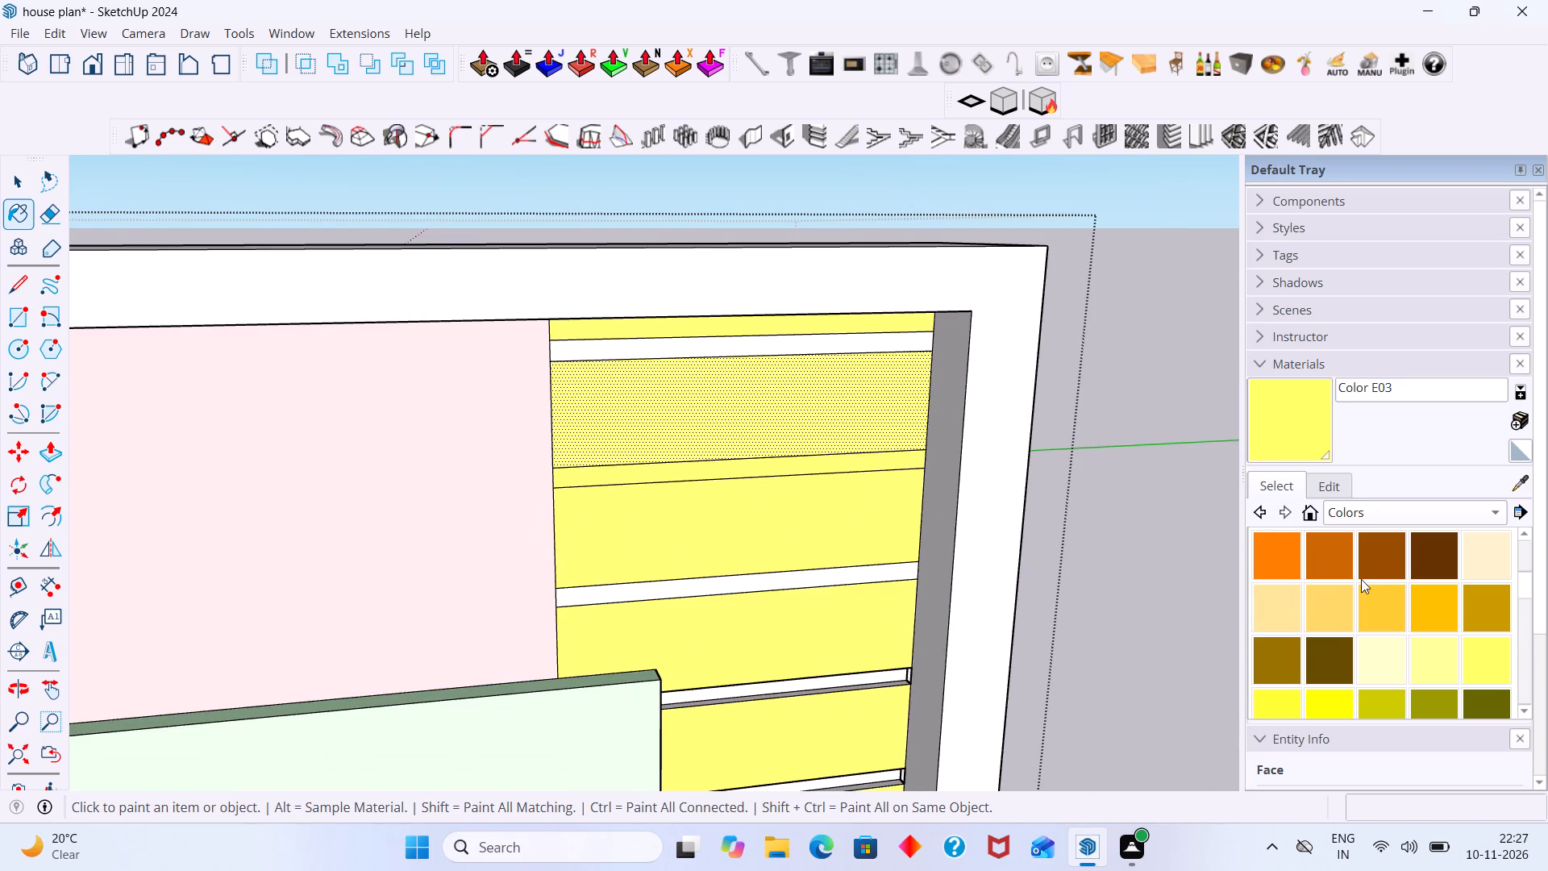
pyautogui.scroll(-16, 1363, 583)
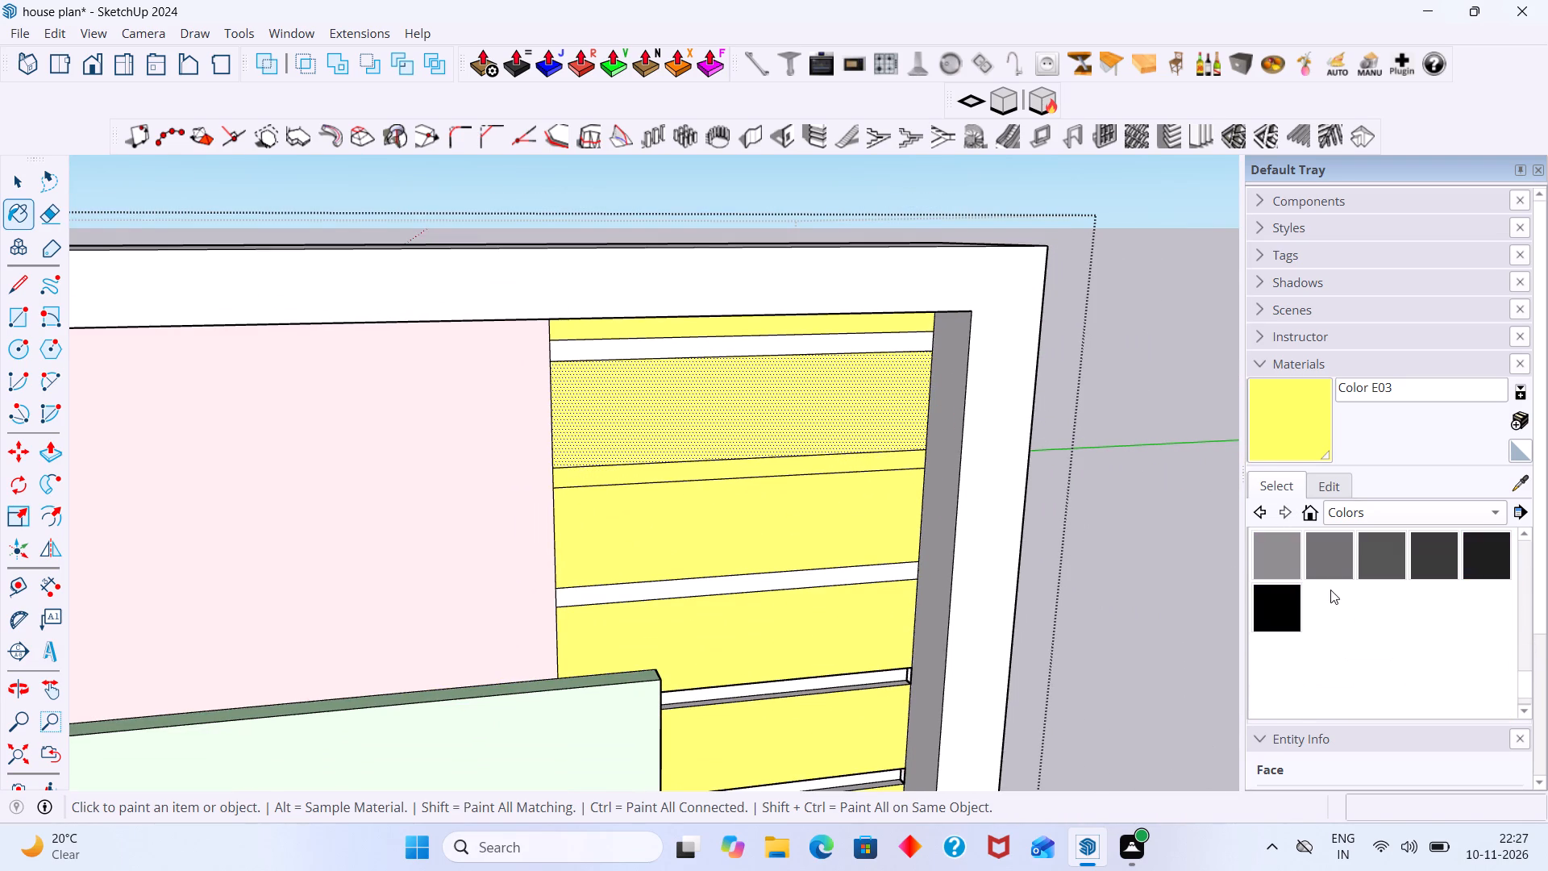
pyautogui.scroll(2, 1330, 586)
pyautogui.click(1327, 600)
pyautogui.scroll(9, 801, 441)
pyautogui.click(791, 482)
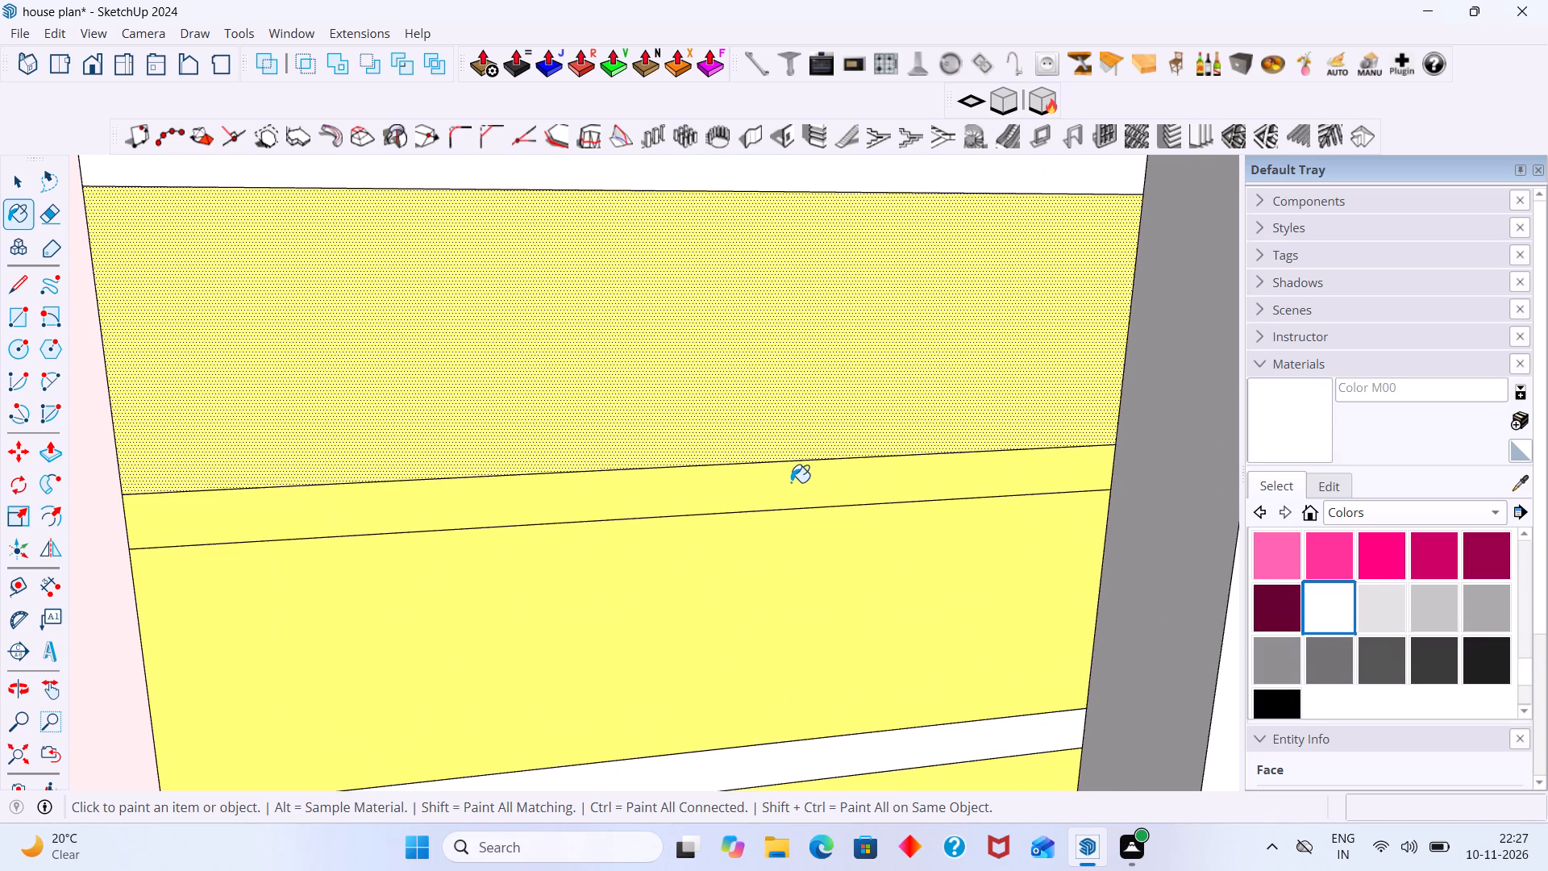
pyautogui.scroll(-20, 791, 483)
pyautogui.scroll(-1, 791, 483)
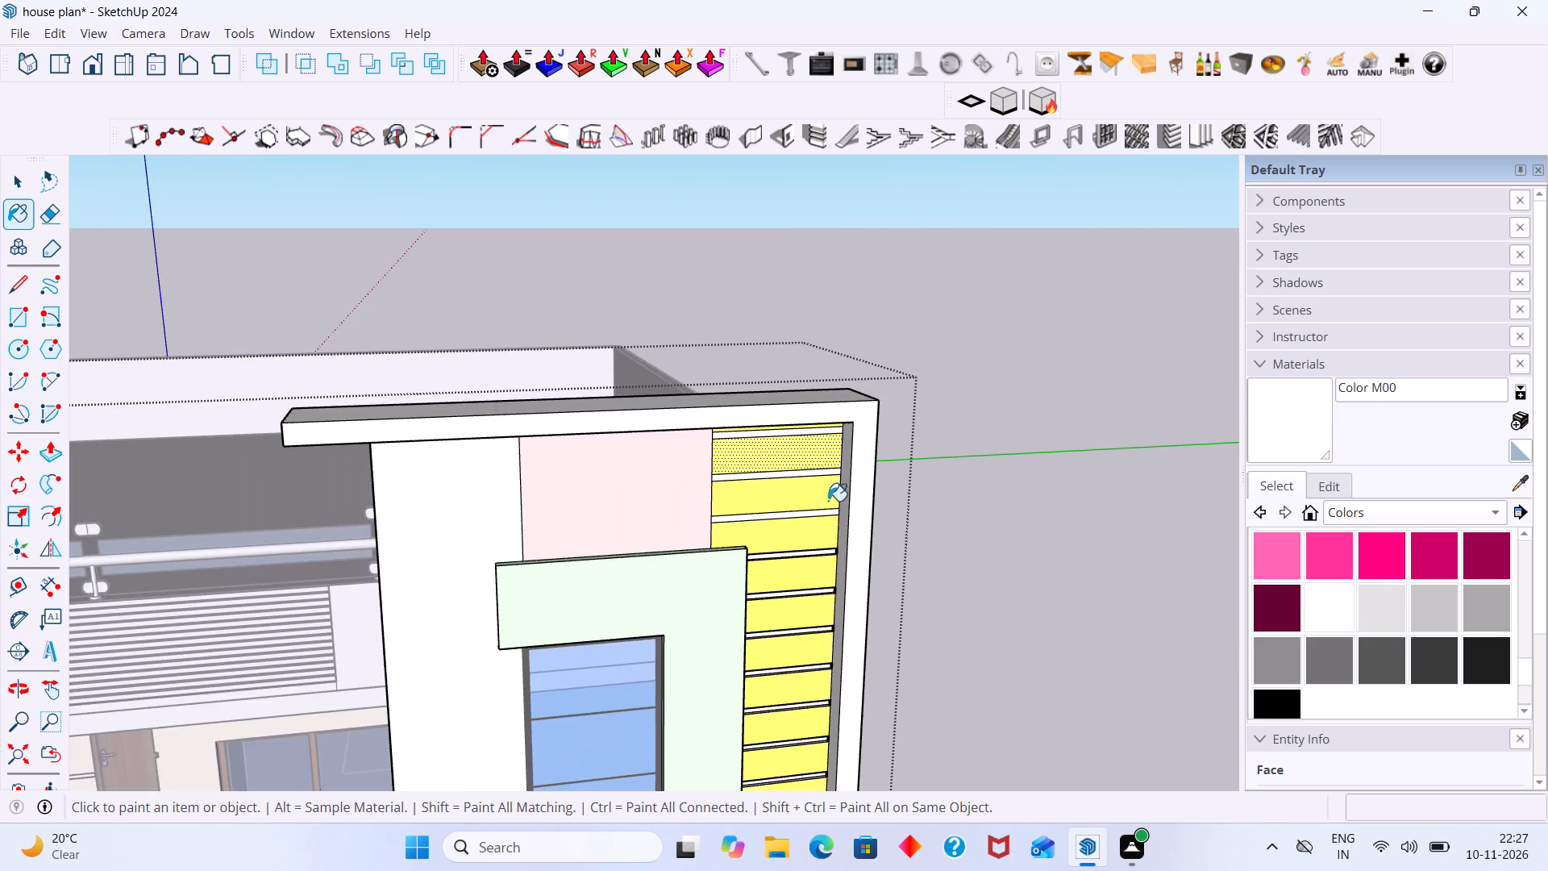
pyautogui.moveTo(829, 498); pyautogui.dragTo(693, 501, button='middle')
pyautogui.press('space')
pyautogui.click(985, 305)
# Examine the painted facade bands, the whole house front and the balcony railing with its slatted parapet.
pyautogui.scroll(4, 535, 407)
pyautogui.scroll(-3, 537, 433)
pyautogui.scroll(1, 535, 453)
pyautogui.scroll(-4, 528, 453)
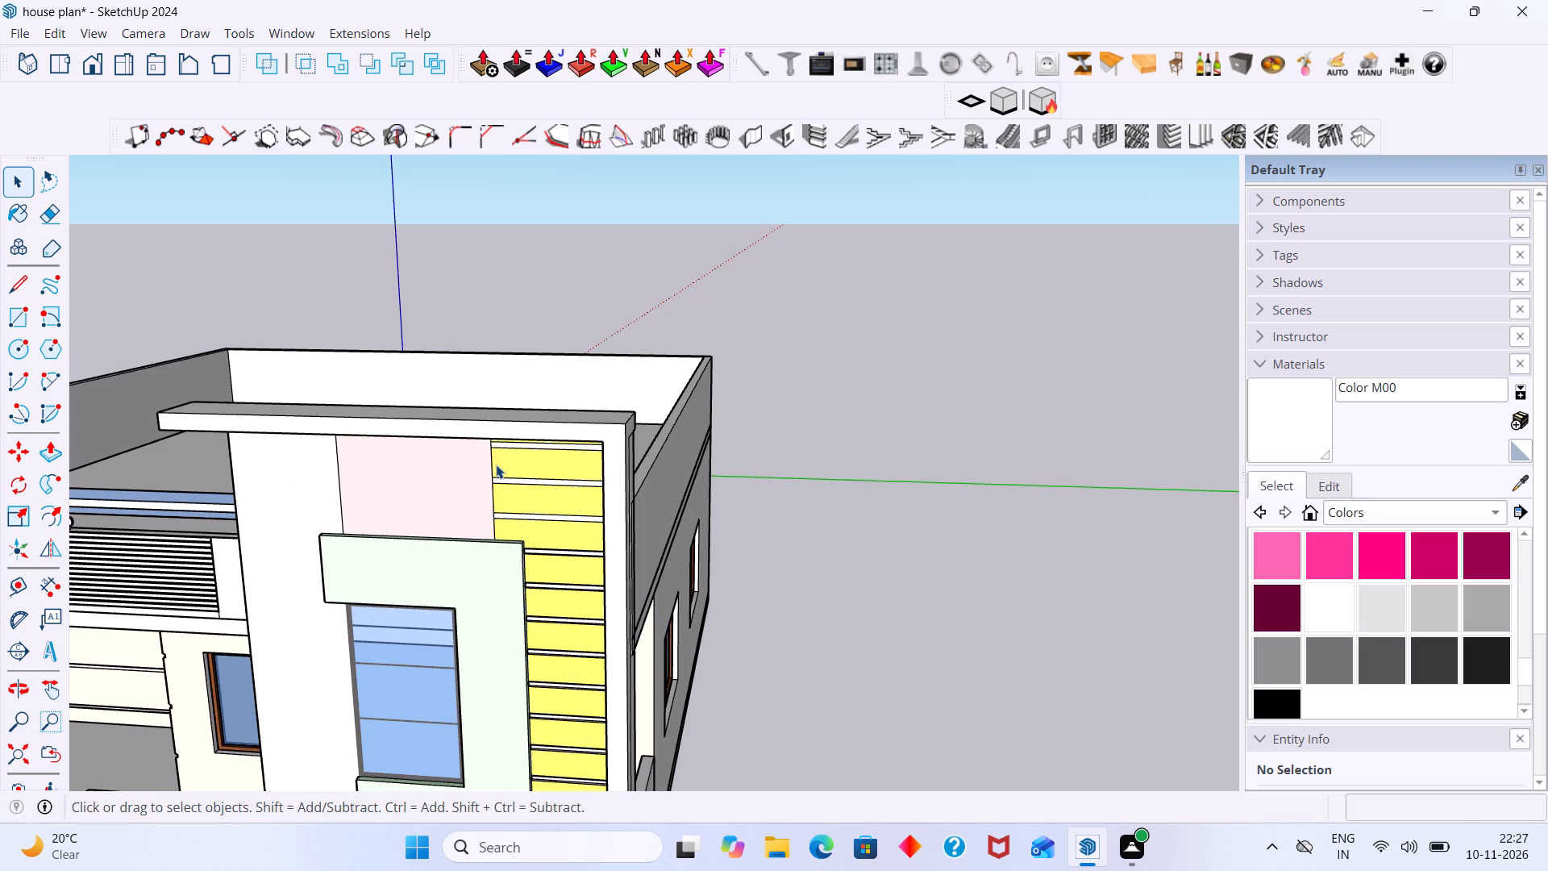
pyautogui.click(819, 410)
pyautogui.scroll(-2, 719, 411)
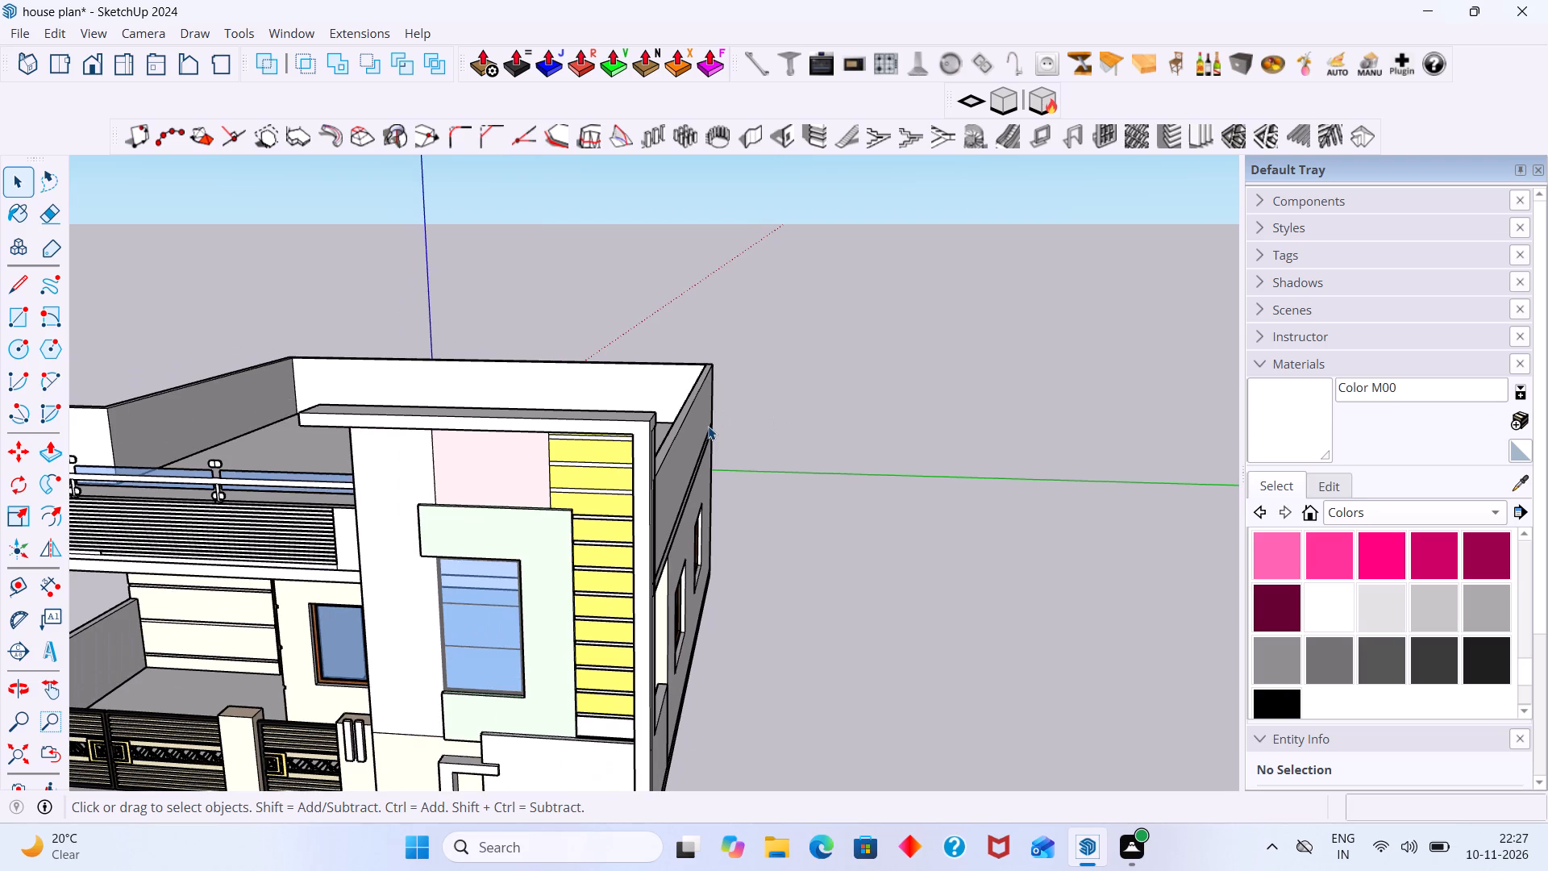
pyautogui.moveTo(495, 493); pyautogui.dragTo(722, 448, button='middle')
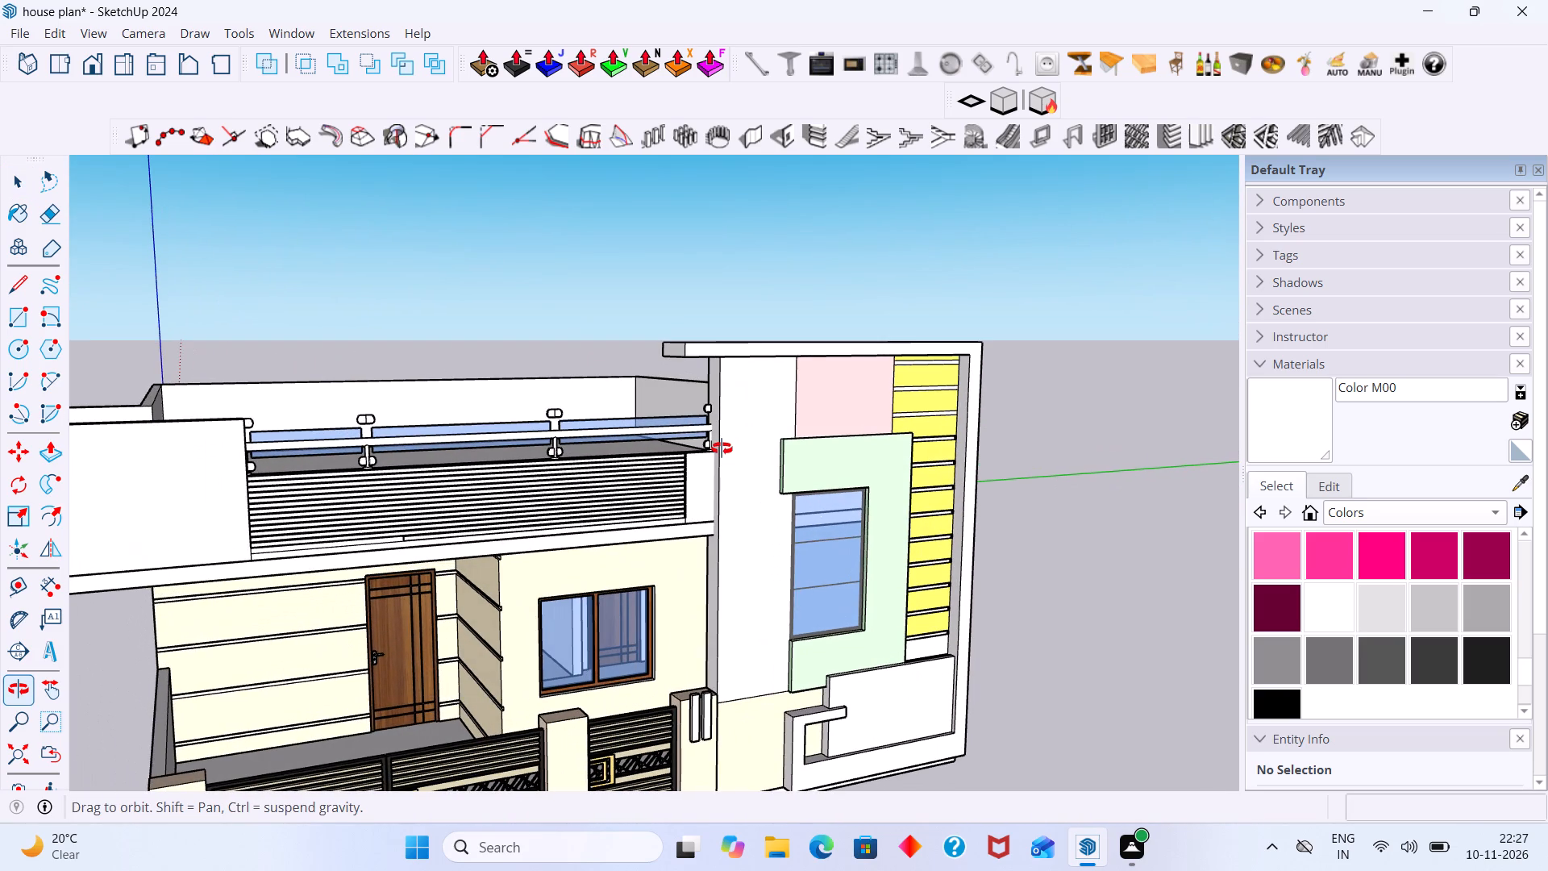
pyautogui.moveTo(722, 448); pyautogui.dragTo(695, 447, button='middle')
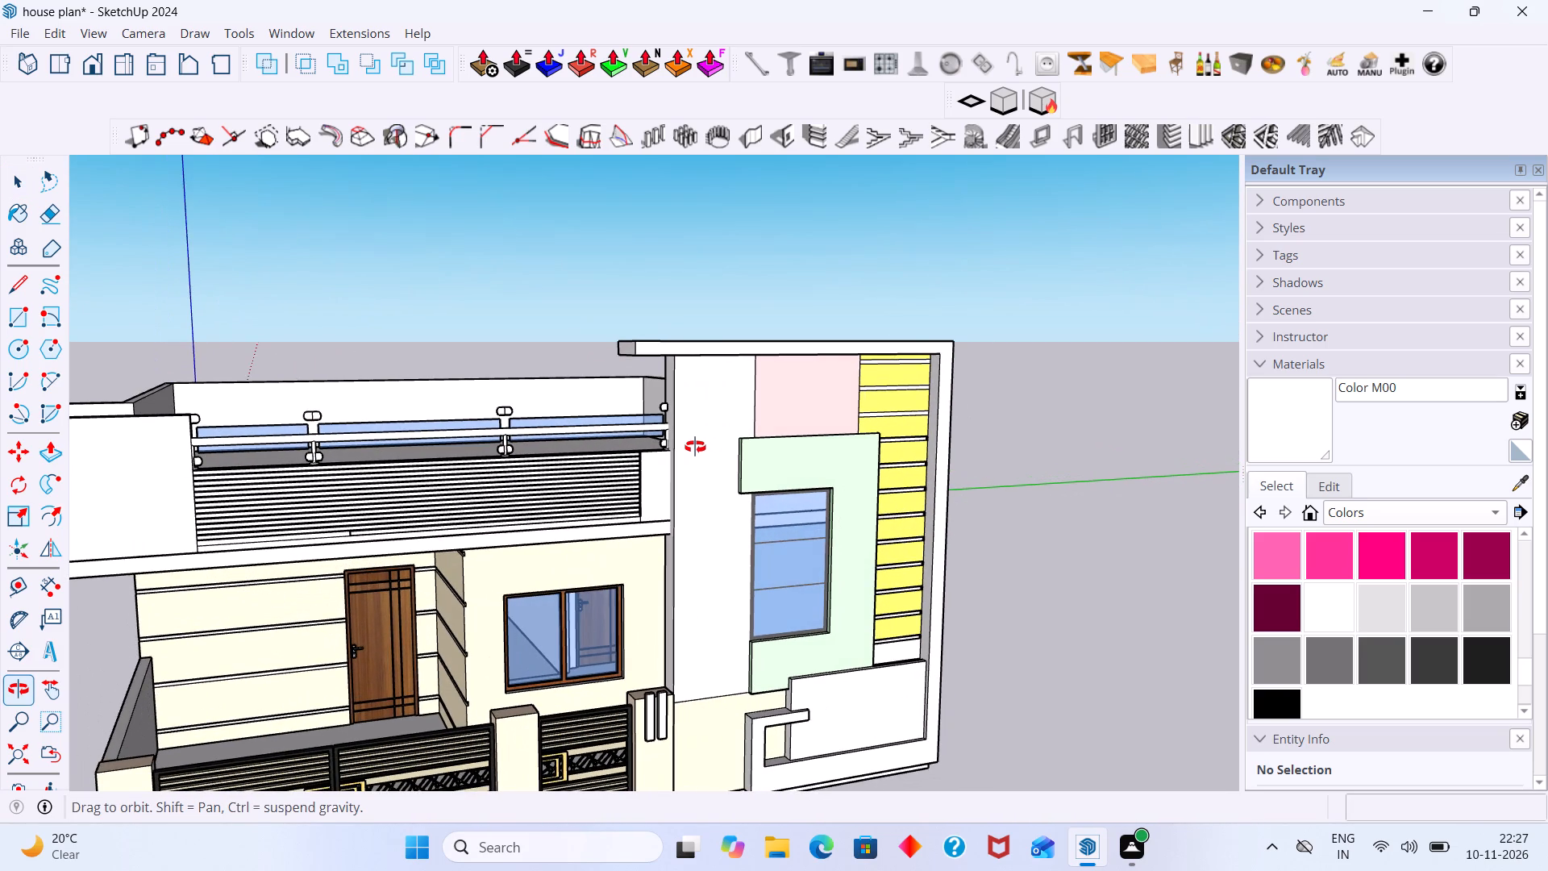
pyautogui.moveTo(695, 447); pyautogui.dragTo(590, 451, button='middle')
pyautogui.scroll(-1, 297, 459)
pyautogui.scroll(13, 239, 466)
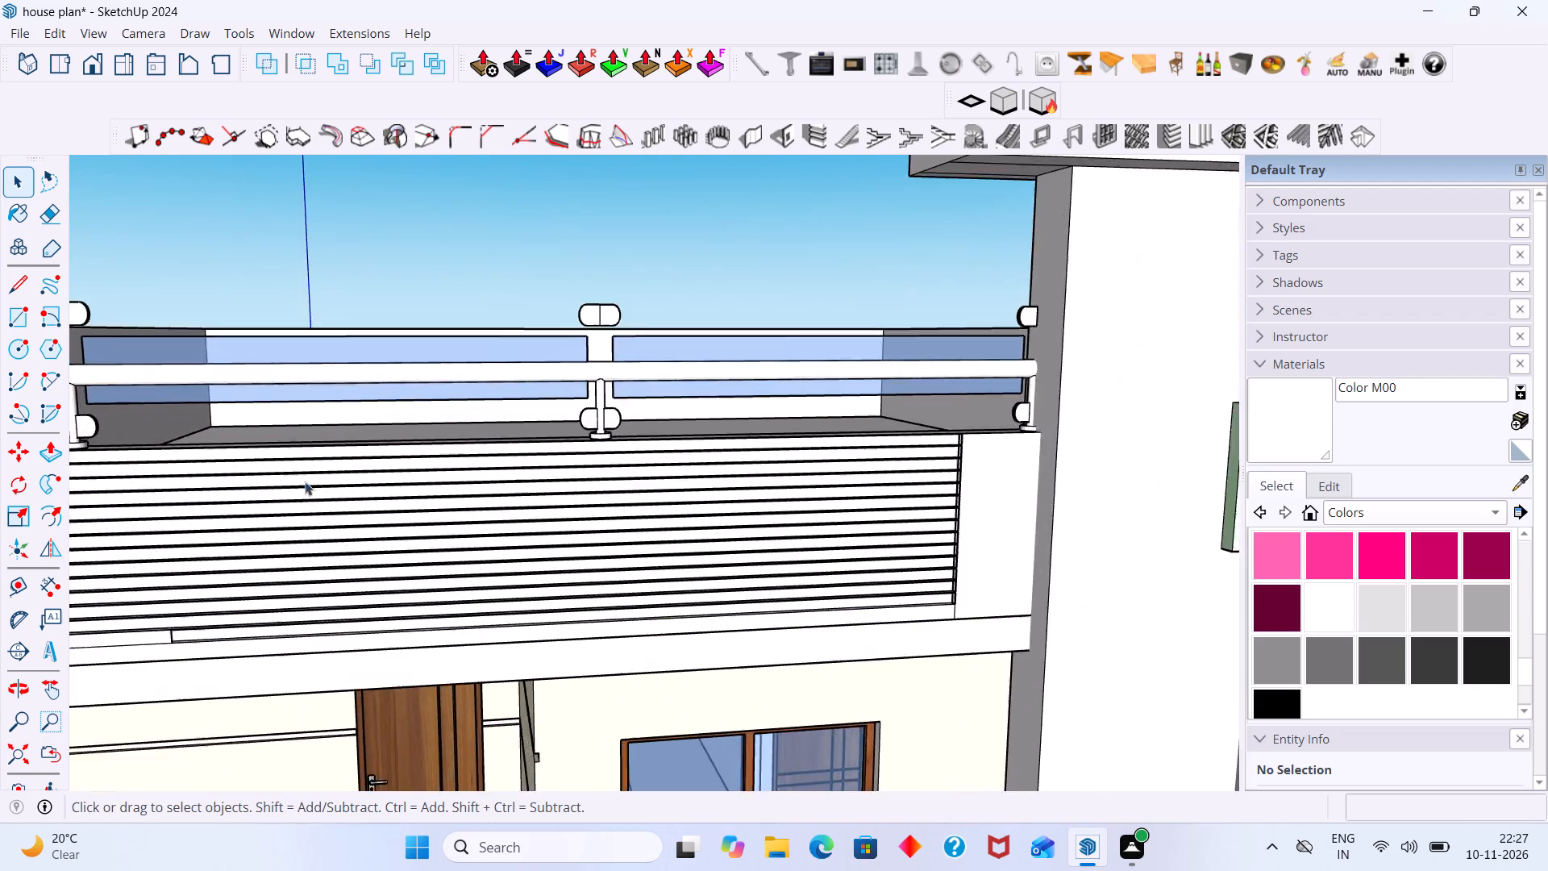
# Unhide all hidden objects in the house model.
pyautogui.scroll(2, 305, 481)
pyautogui.scroll(-11, 393, 486)
pyautogui.moveTo(340, 551); pyautogui.dragTo(476, 604, button='middle')
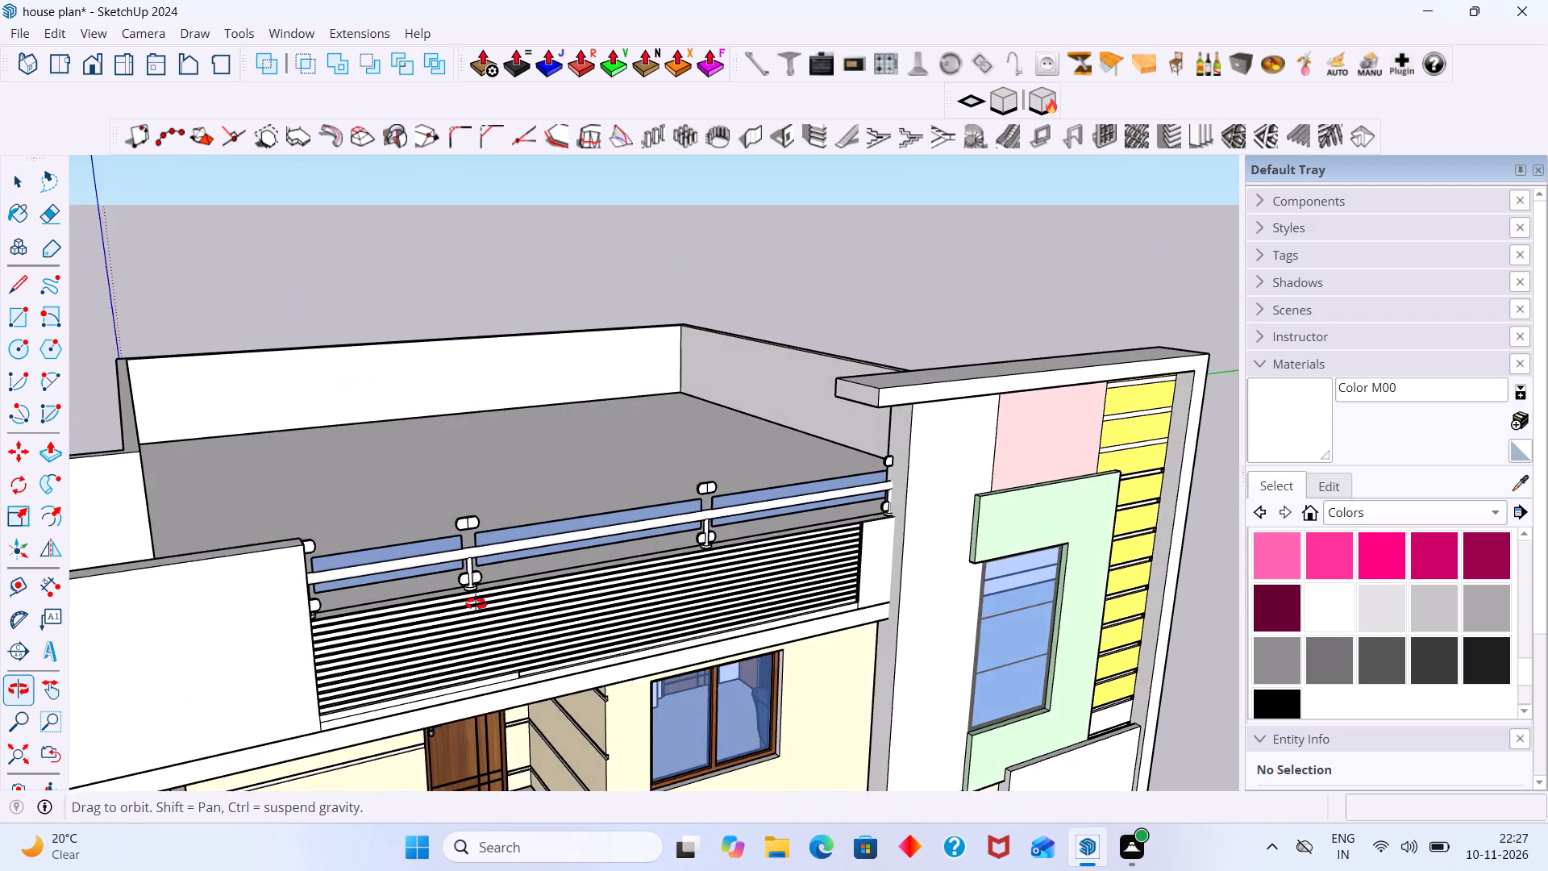
pyautogui.moveTo(476, 604); pyautogui.dragTo(485, 609, button='middle')
pyautogui.scroll(2, 575, 649)
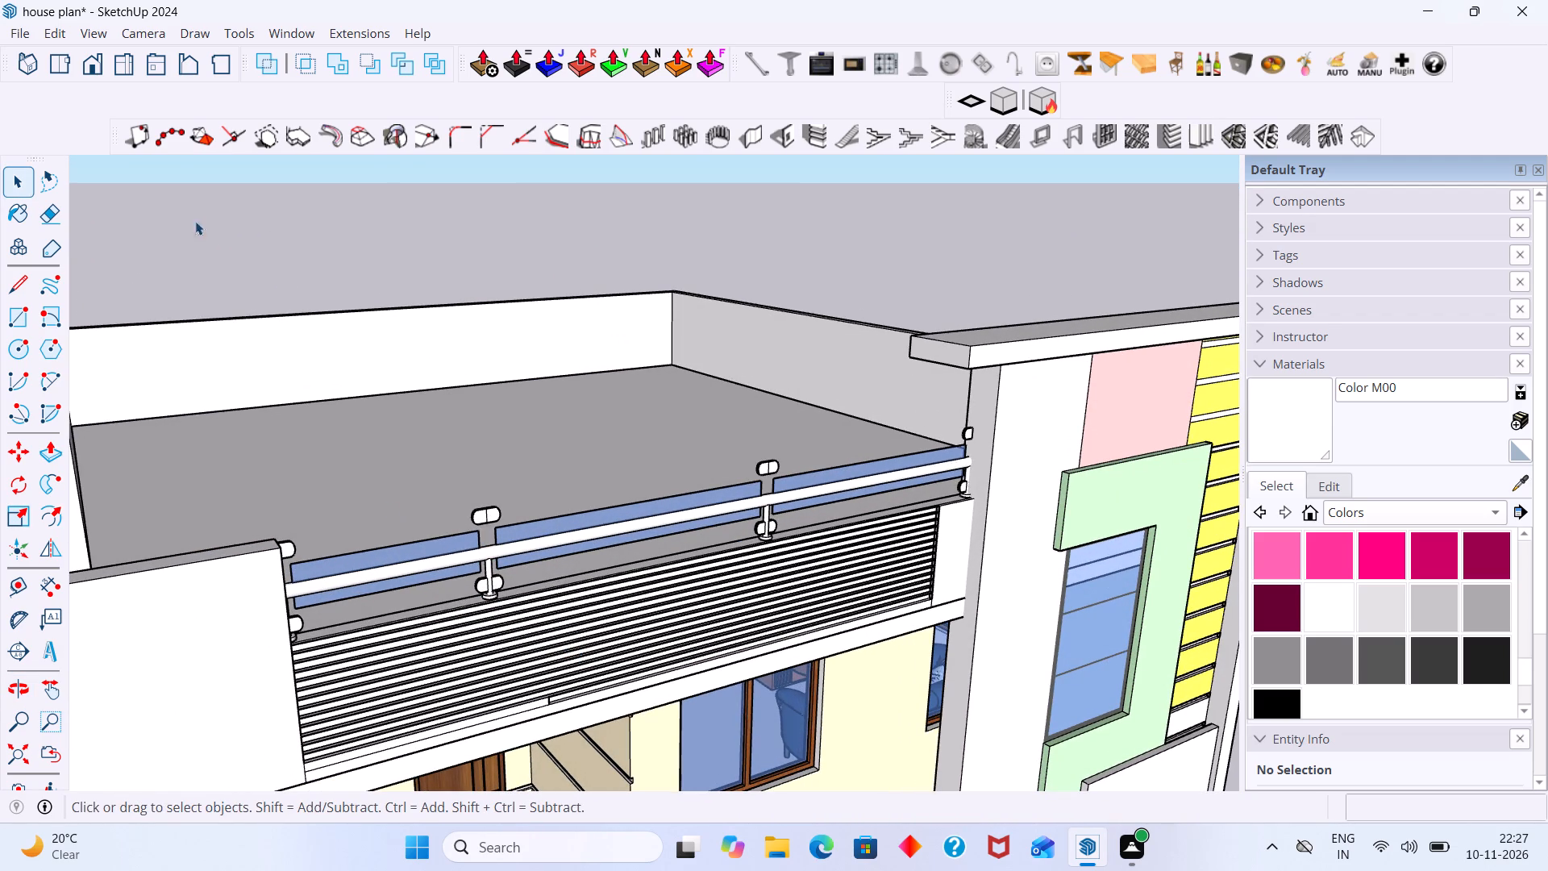
pyautogui.click(33, 39)
pyautogui.click(23, 36)
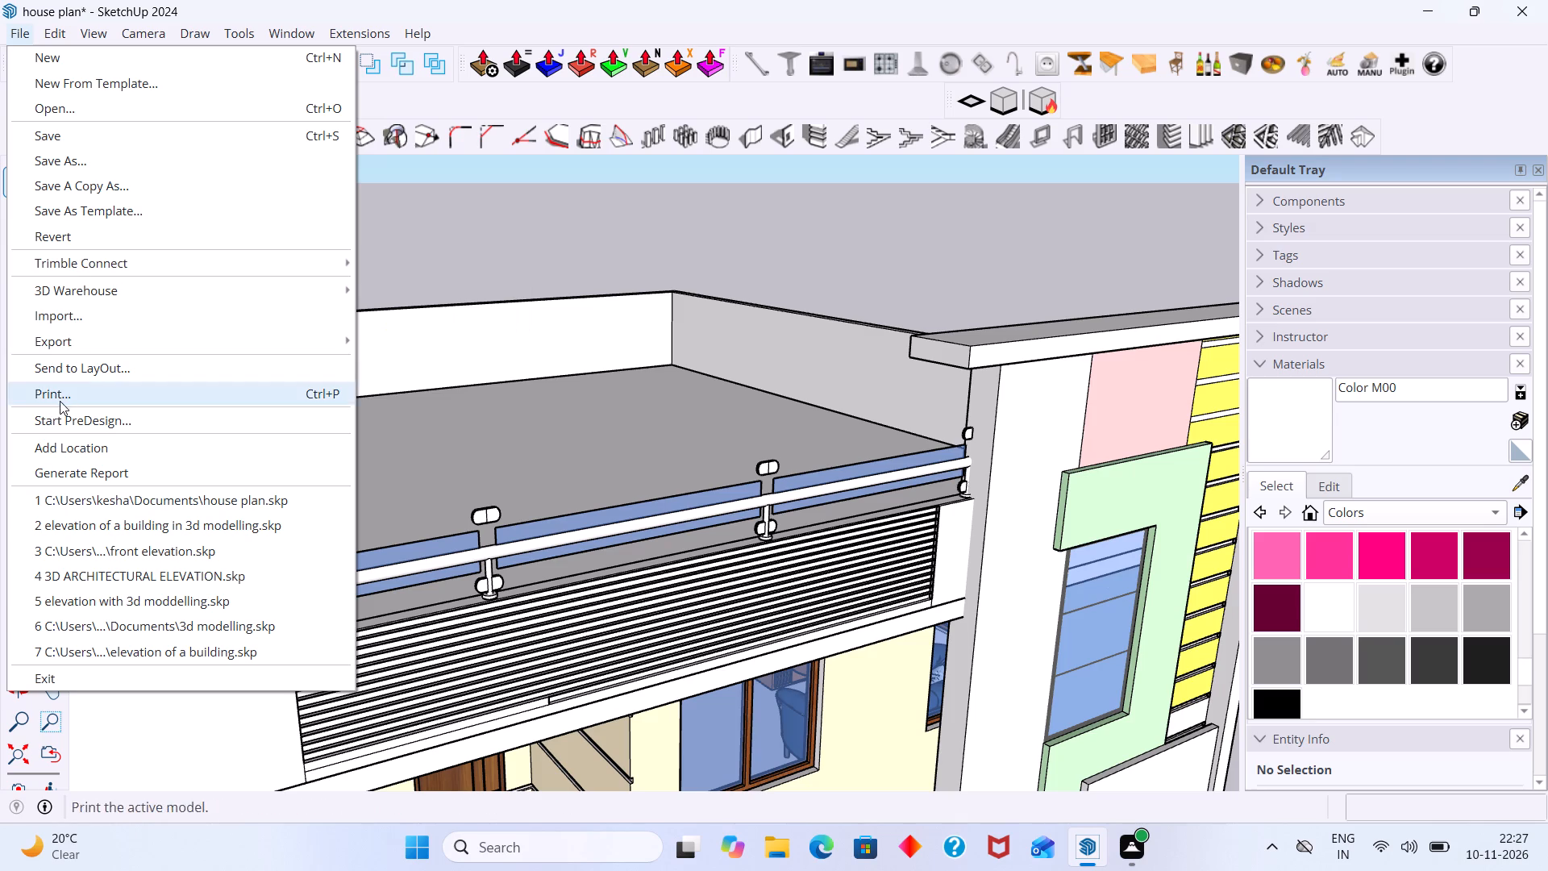
pyautogui.click(59, 39)
pyautogui.click(59, 38)
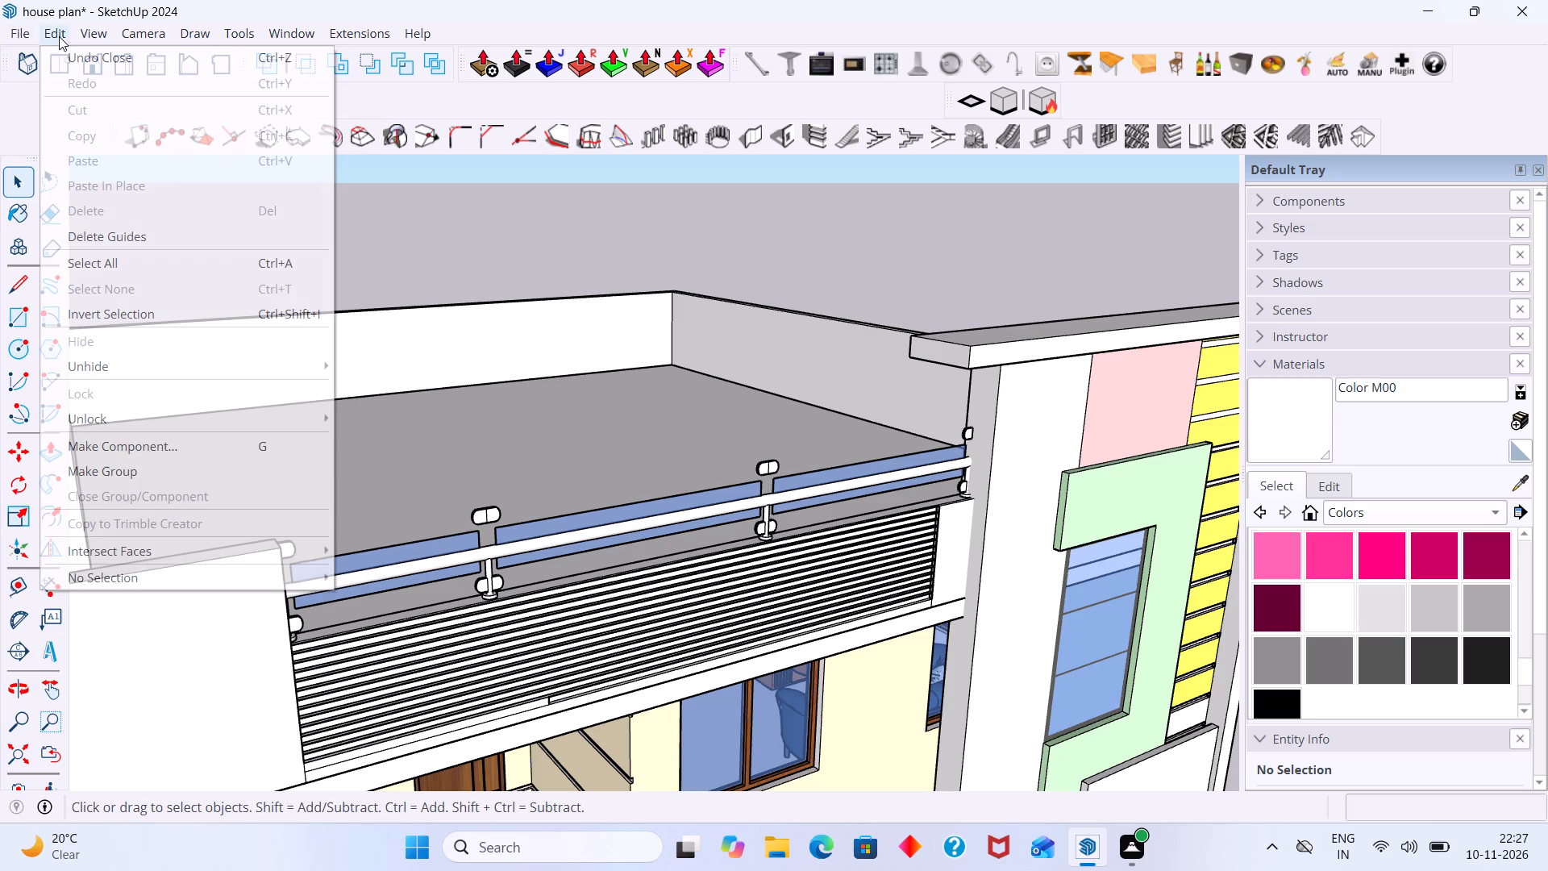
pyautogui.click(92, 371)
pyautogui.click(367, 419)
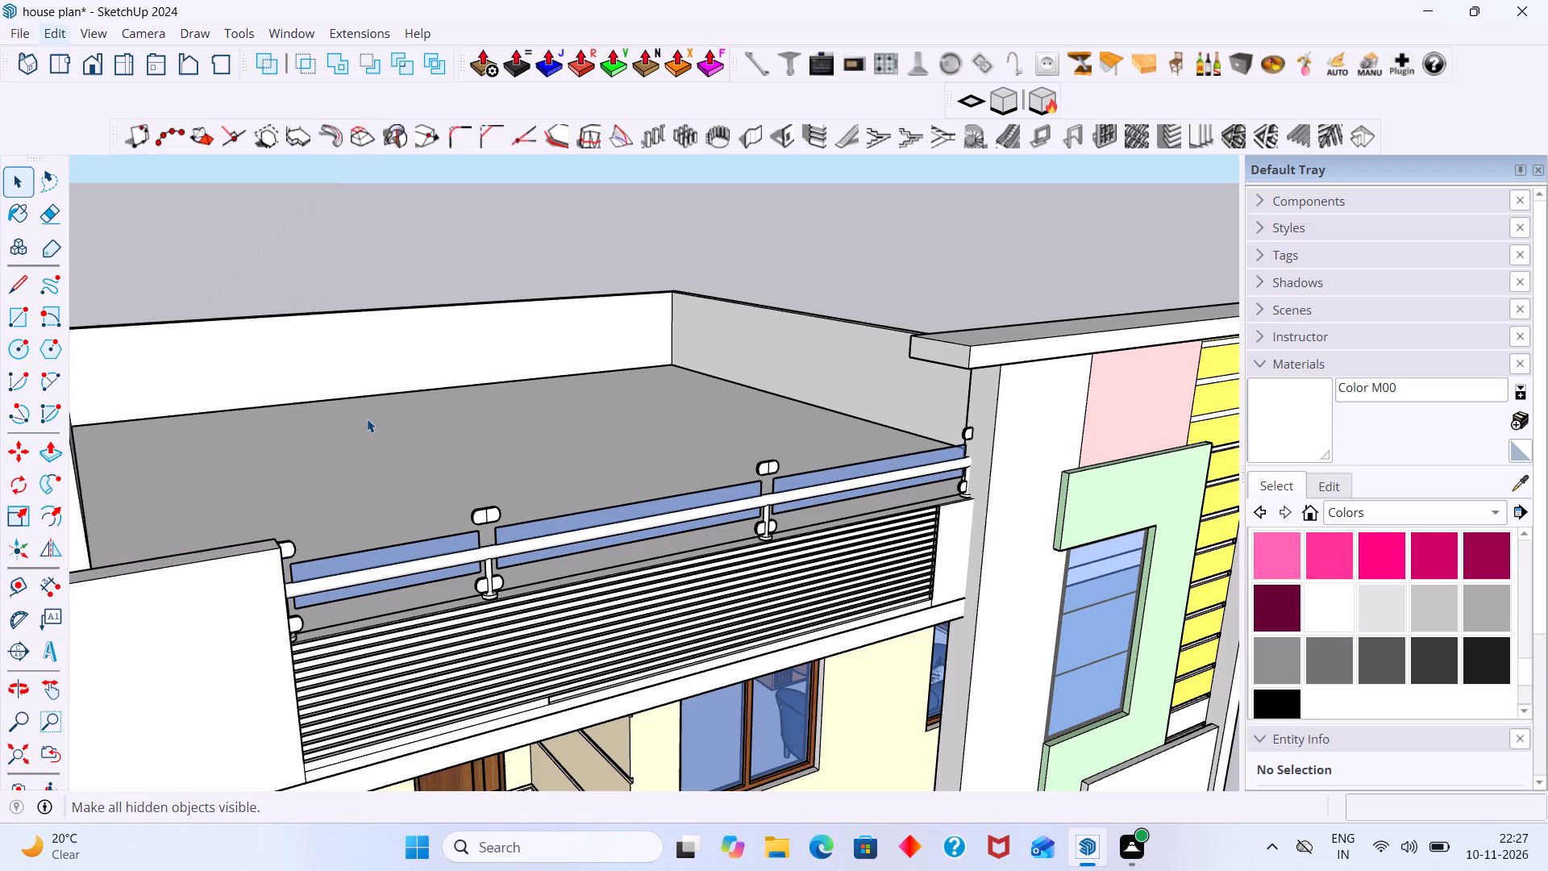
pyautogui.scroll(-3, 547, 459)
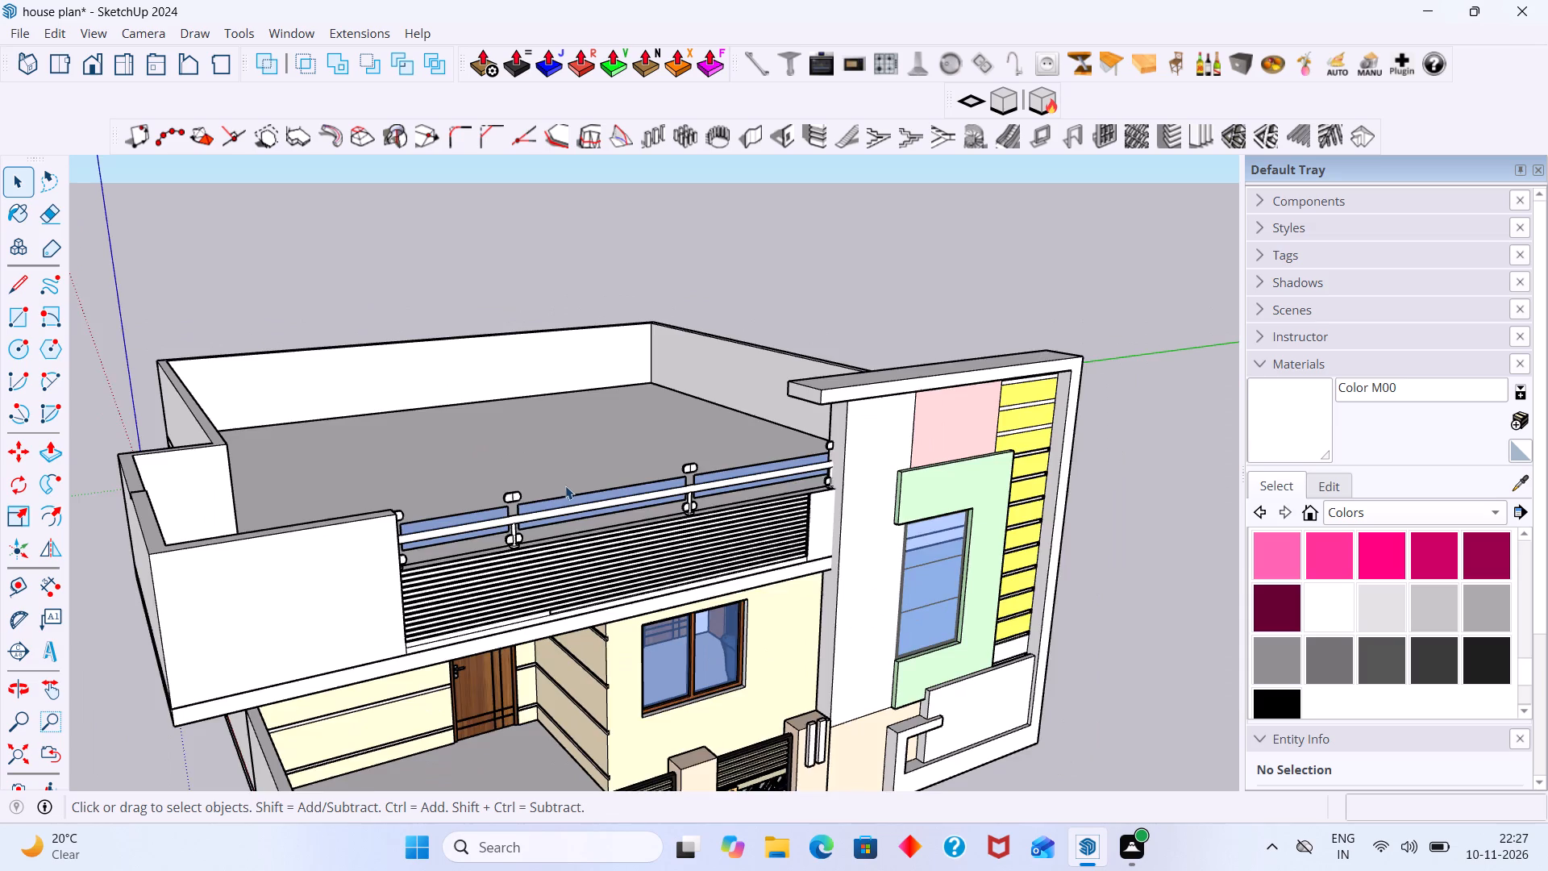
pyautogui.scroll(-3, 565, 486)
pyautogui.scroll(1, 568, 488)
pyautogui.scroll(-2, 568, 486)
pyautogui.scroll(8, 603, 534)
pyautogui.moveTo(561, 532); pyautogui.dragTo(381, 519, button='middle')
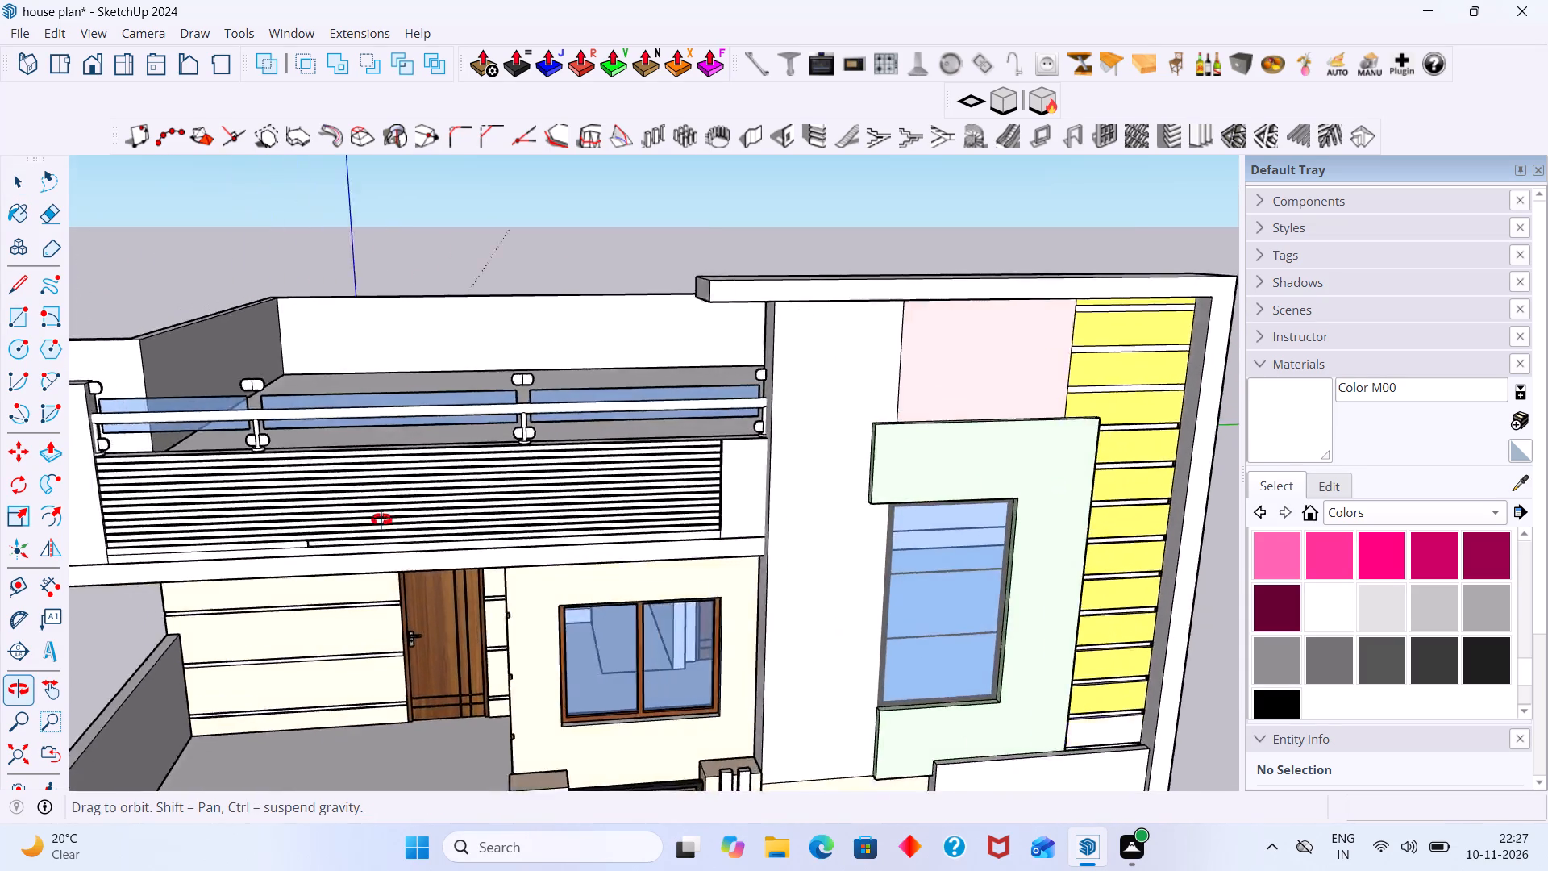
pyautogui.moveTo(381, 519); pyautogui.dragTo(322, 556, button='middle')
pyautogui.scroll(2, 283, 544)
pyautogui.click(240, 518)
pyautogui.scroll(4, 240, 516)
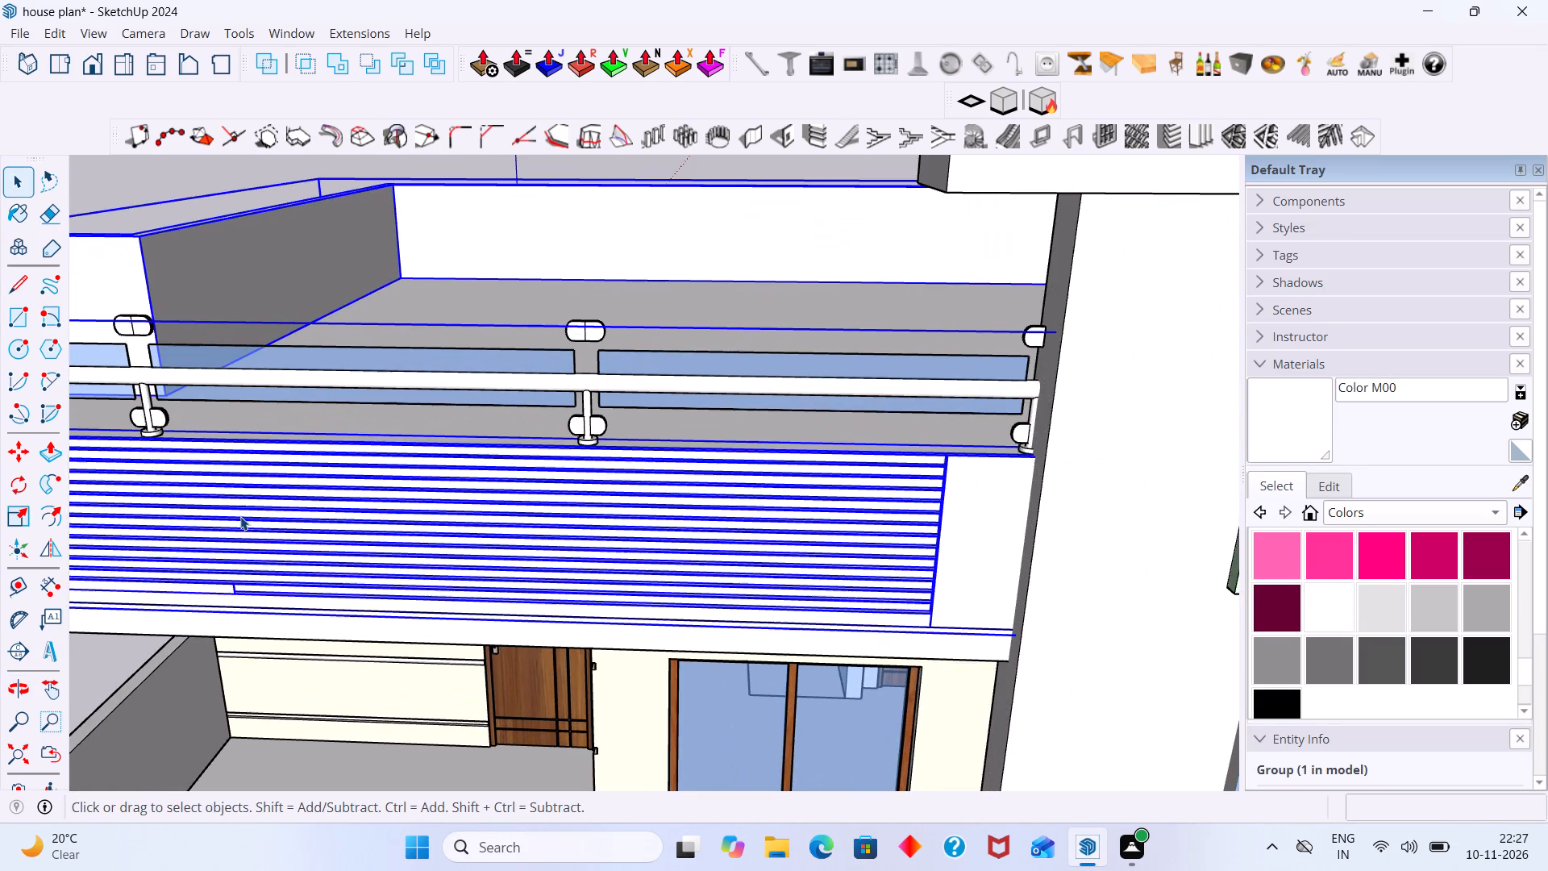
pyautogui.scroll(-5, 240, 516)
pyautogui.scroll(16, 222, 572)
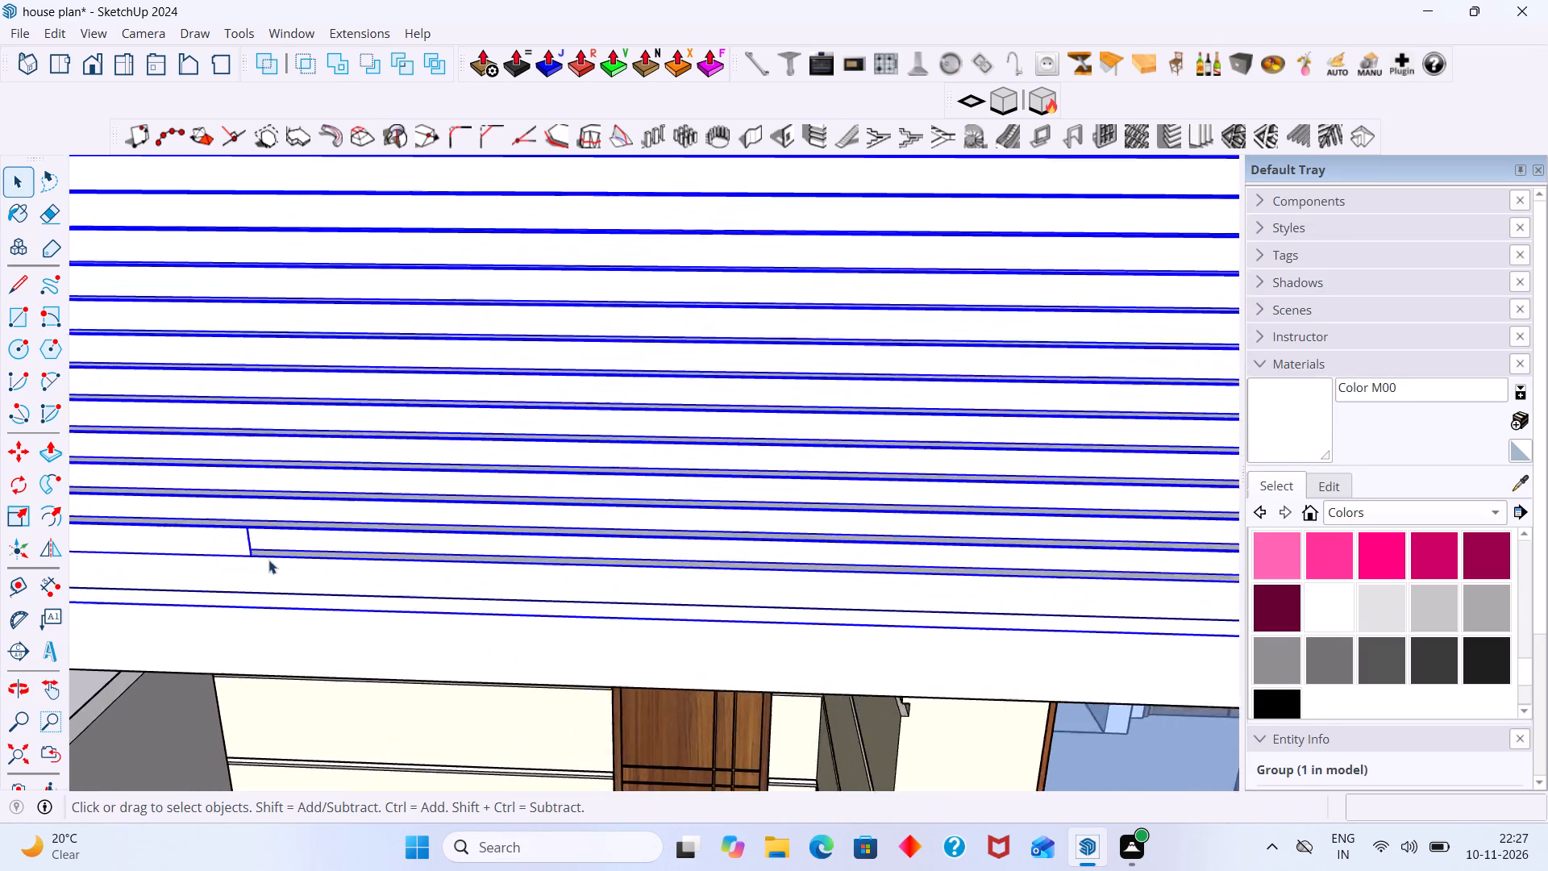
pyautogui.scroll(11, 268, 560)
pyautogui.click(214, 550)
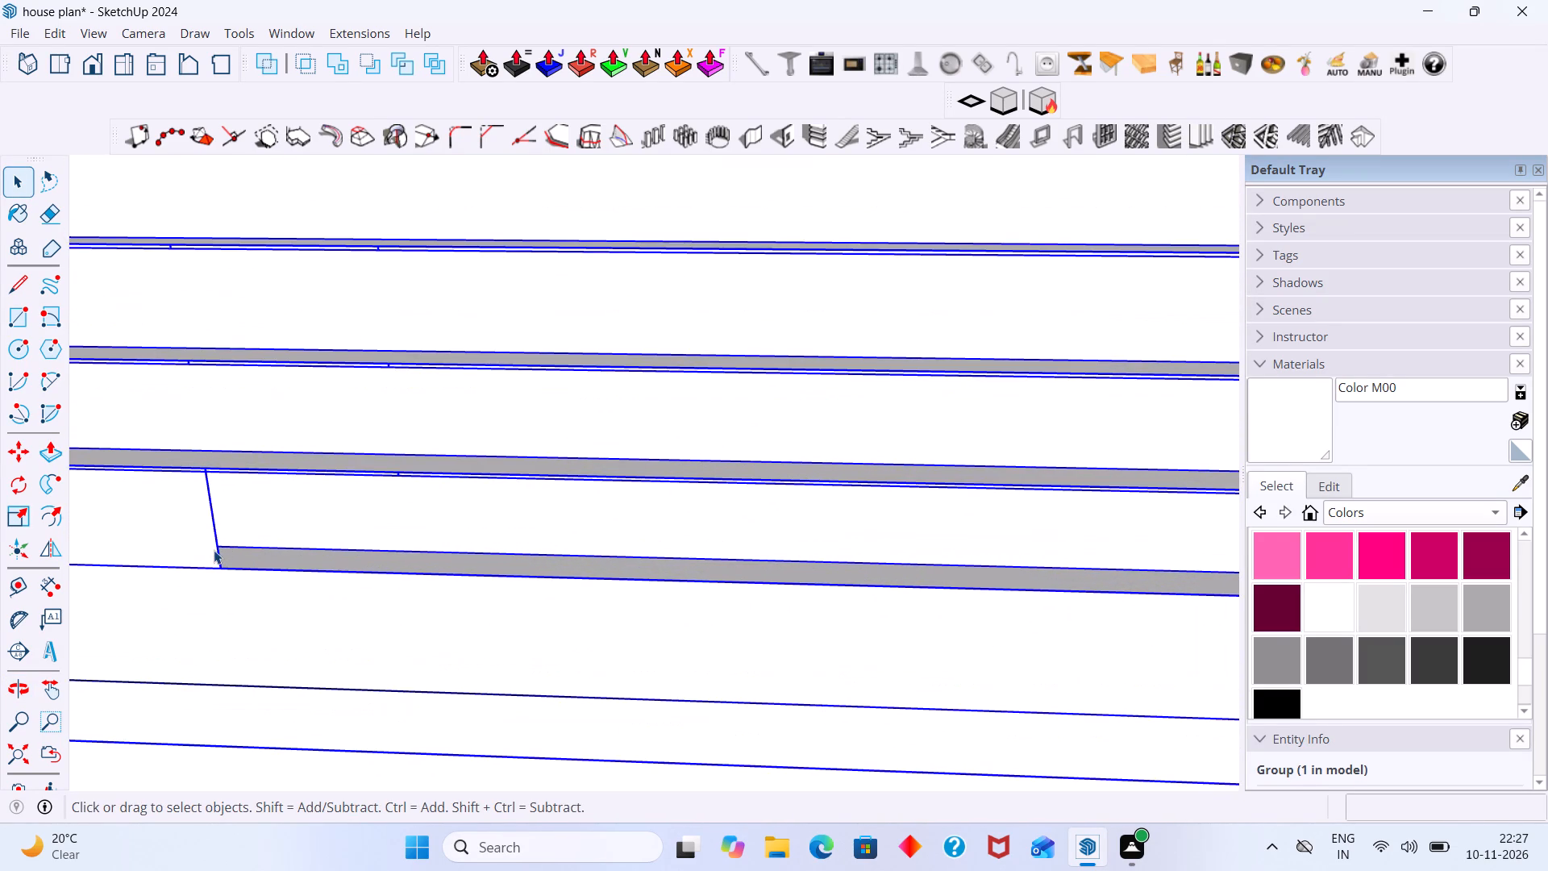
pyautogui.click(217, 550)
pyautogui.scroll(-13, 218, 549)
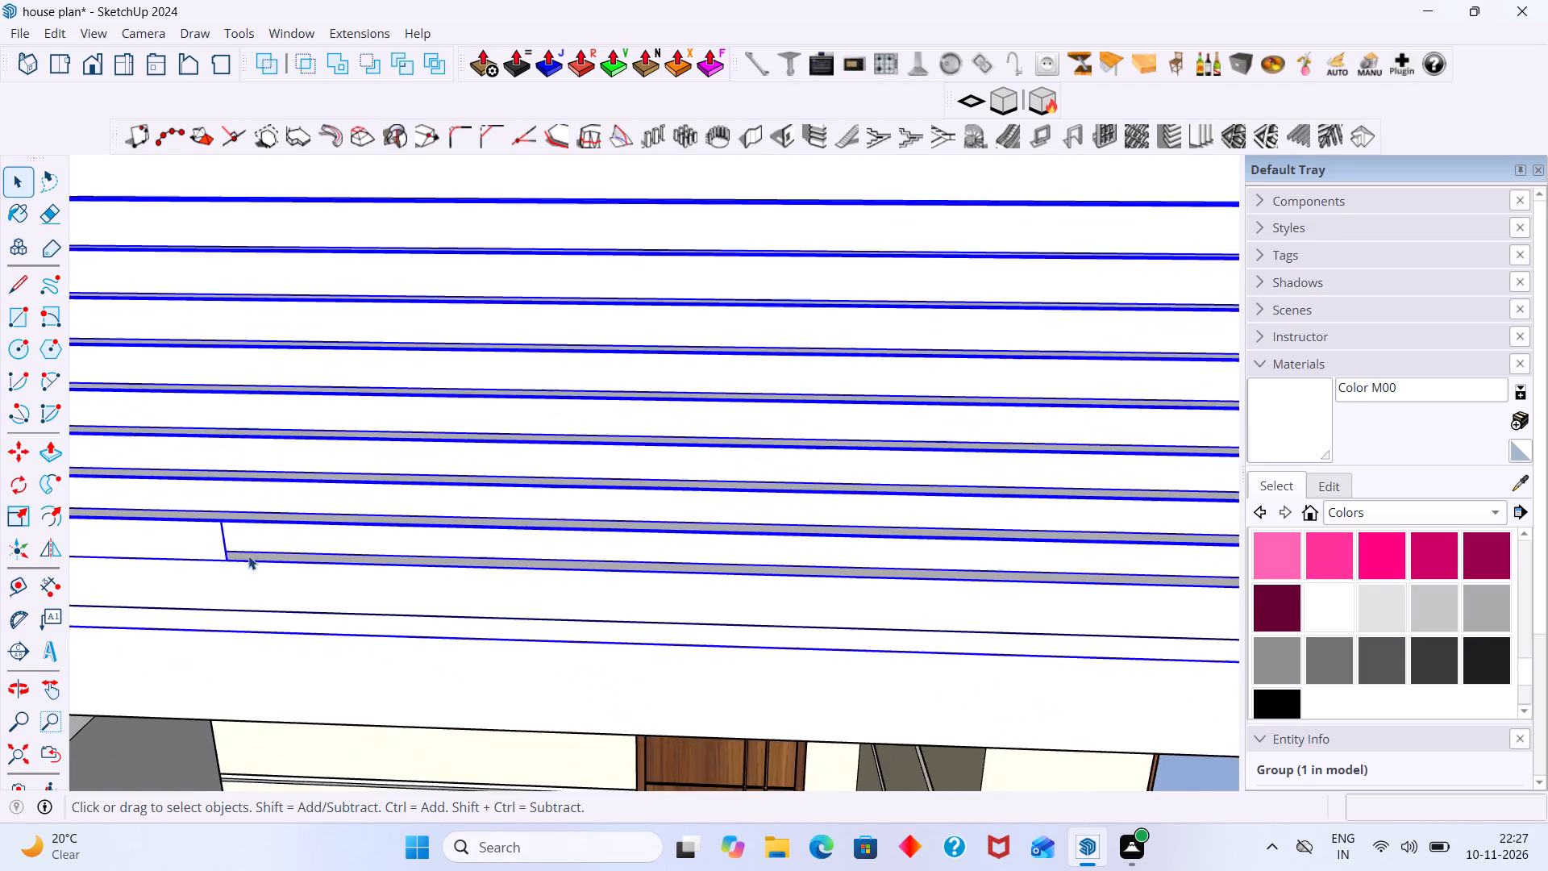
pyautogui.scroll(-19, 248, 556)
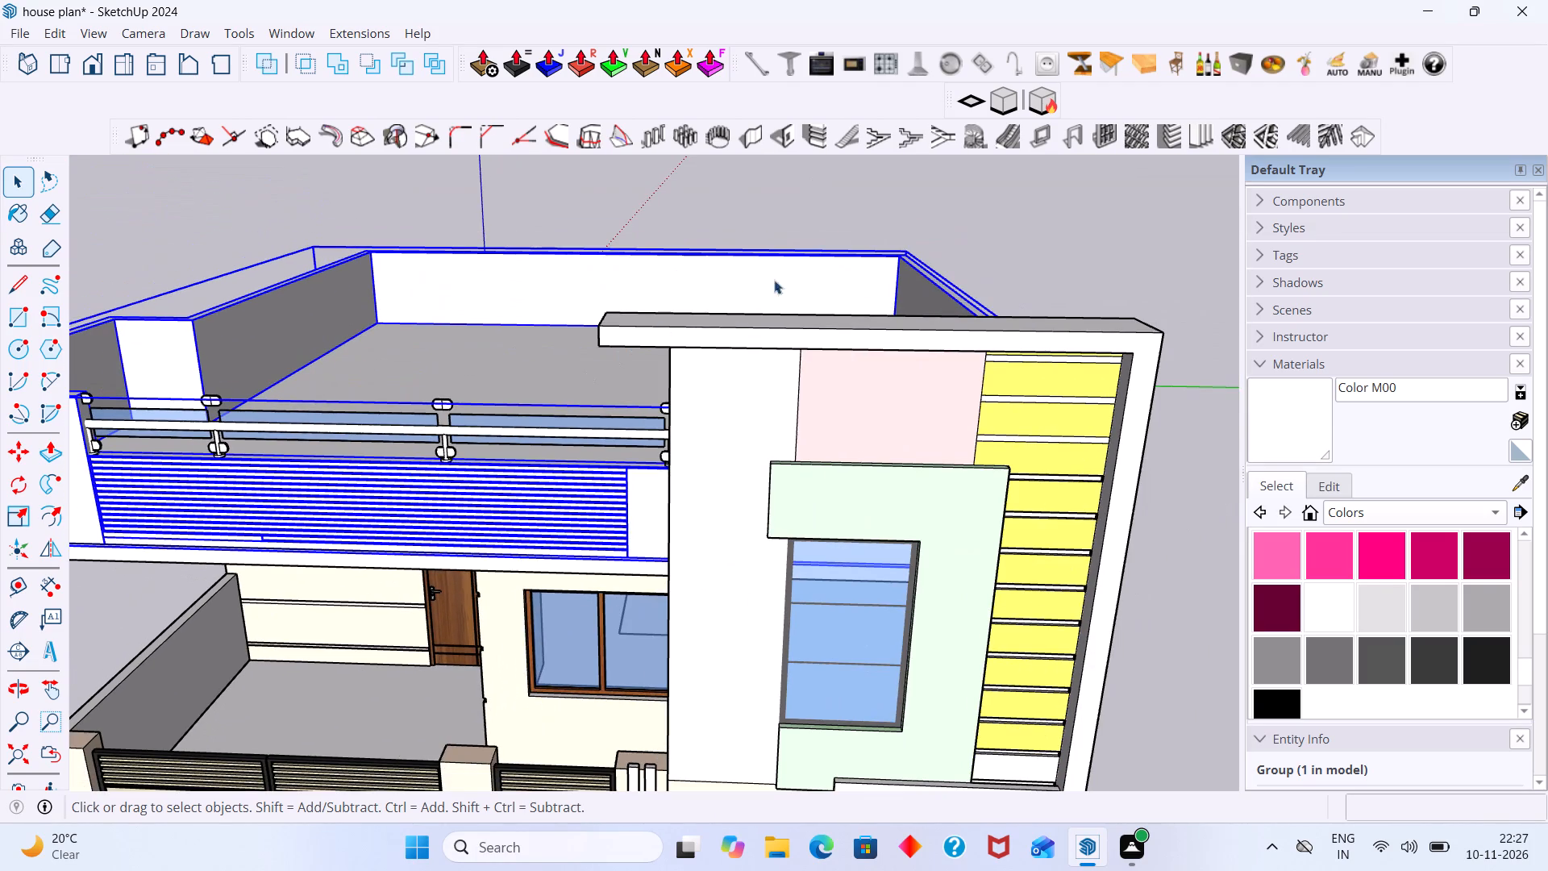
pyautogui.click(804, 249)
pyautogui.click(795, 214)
# Delete the stray short vertical edge on the lowest slat of the balcony parapet and leave the parapet group.
pyautogui.scroll(11, 164, 569)
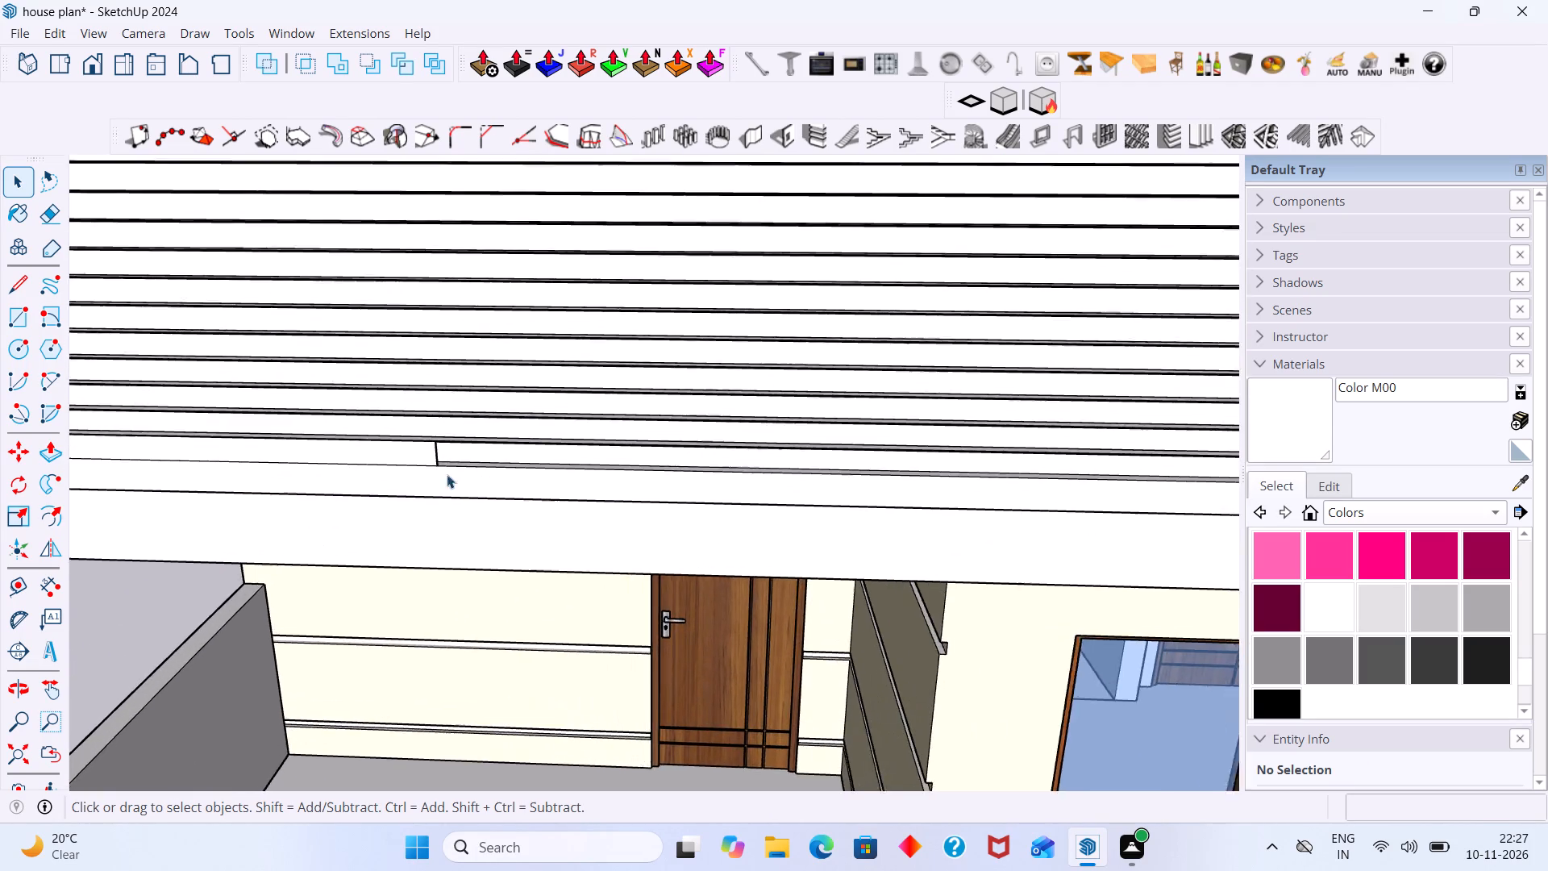
pyautogui.scroll(15, 447, 474)
pyautogui.click(437, 450)
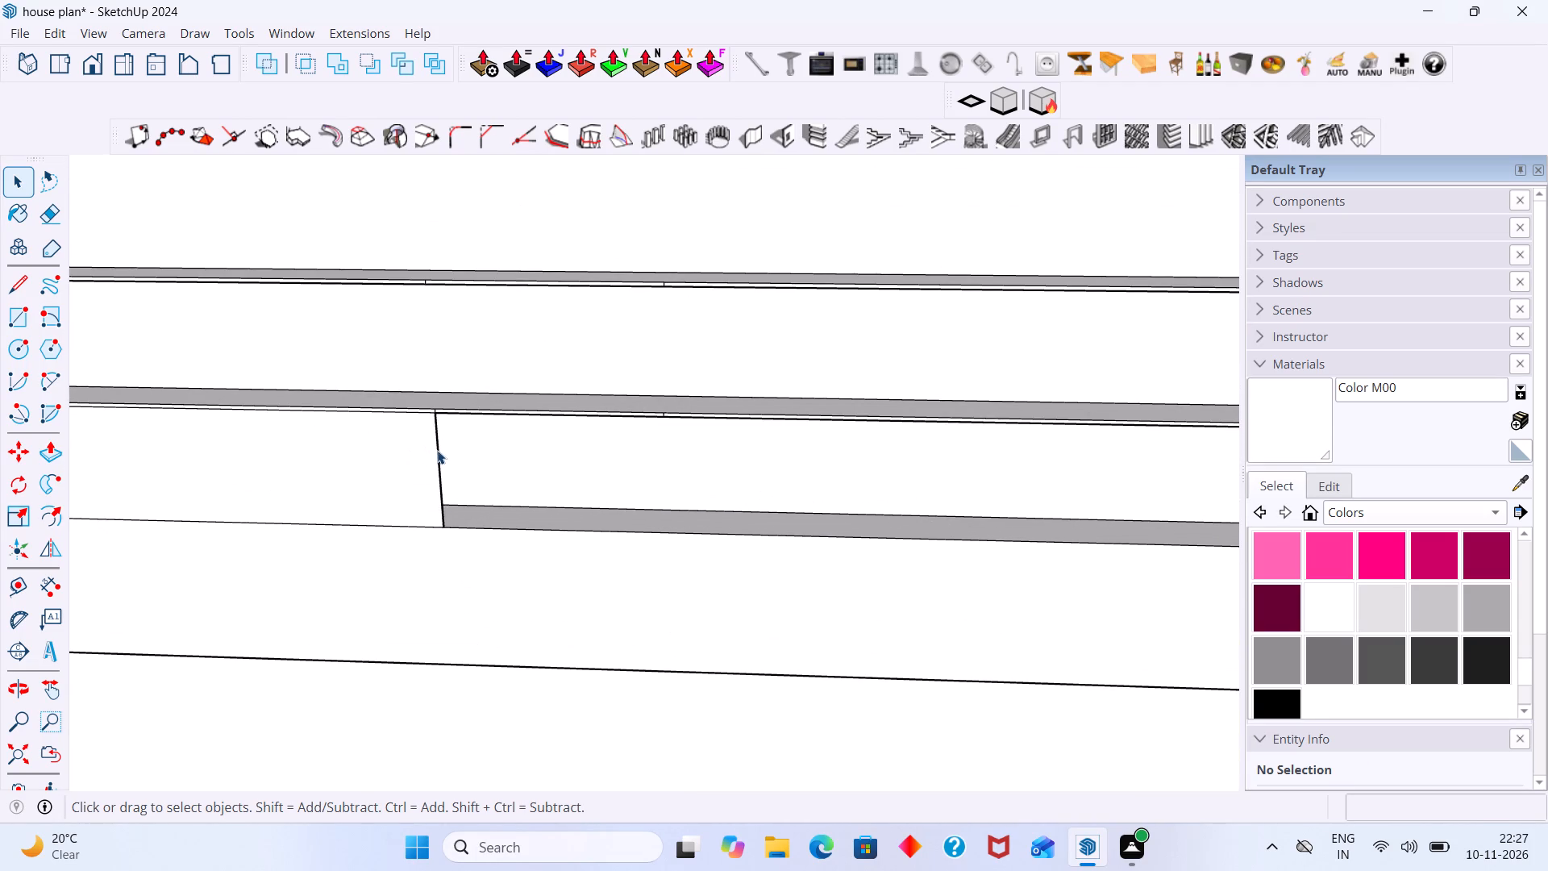
pyautogui.doubleClick(436, 459)
pyautogui.click(440, 466)
pyautogui.click(440, 466)
pyautogui.click(440, 466)
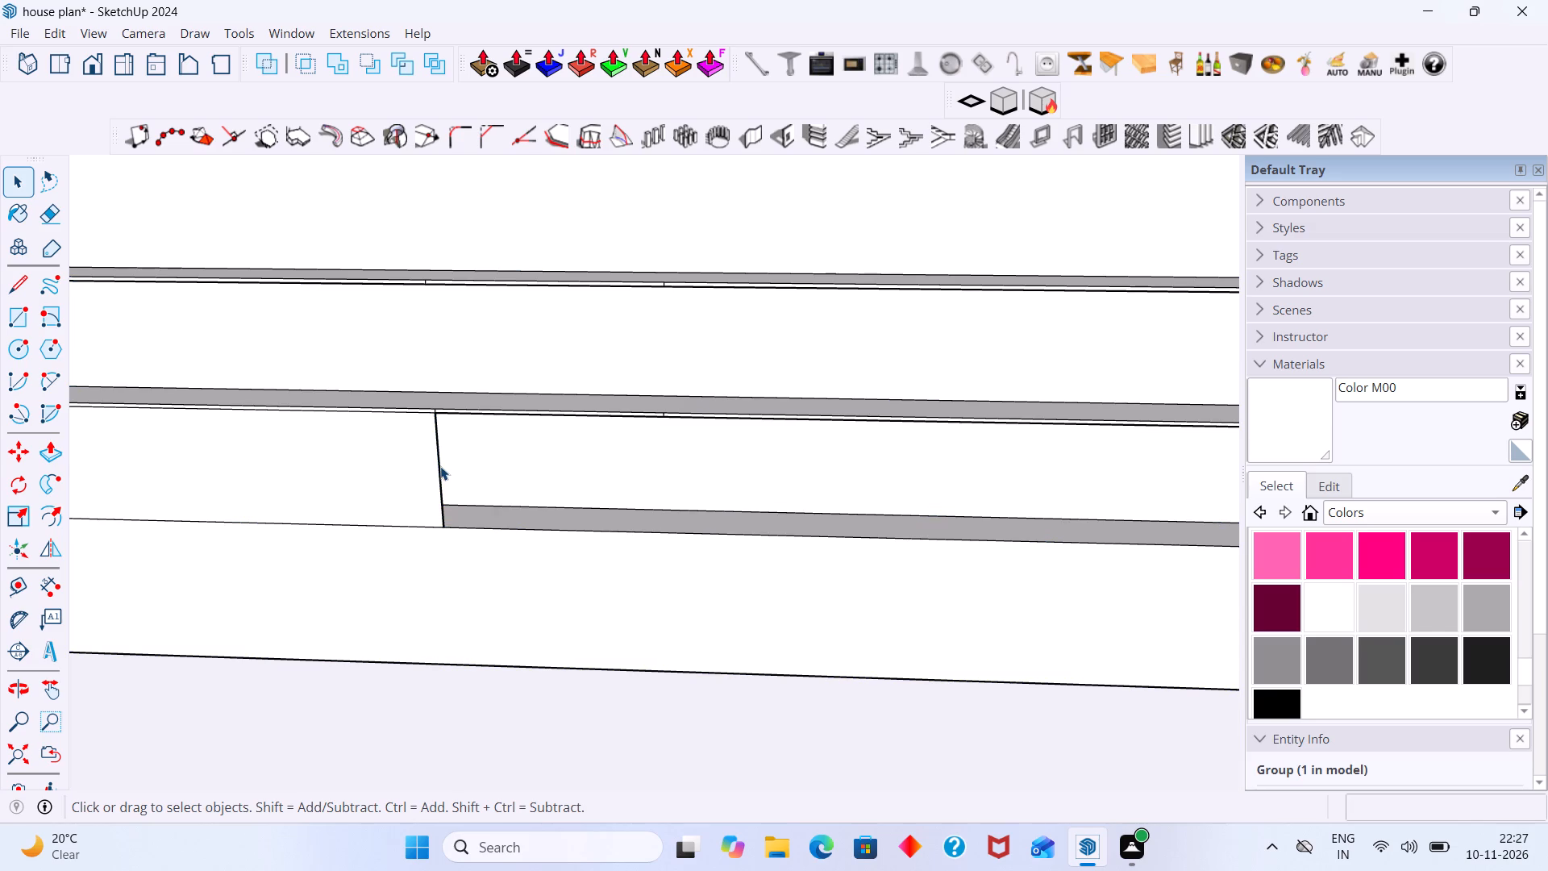
pyautogui.press('Delete')
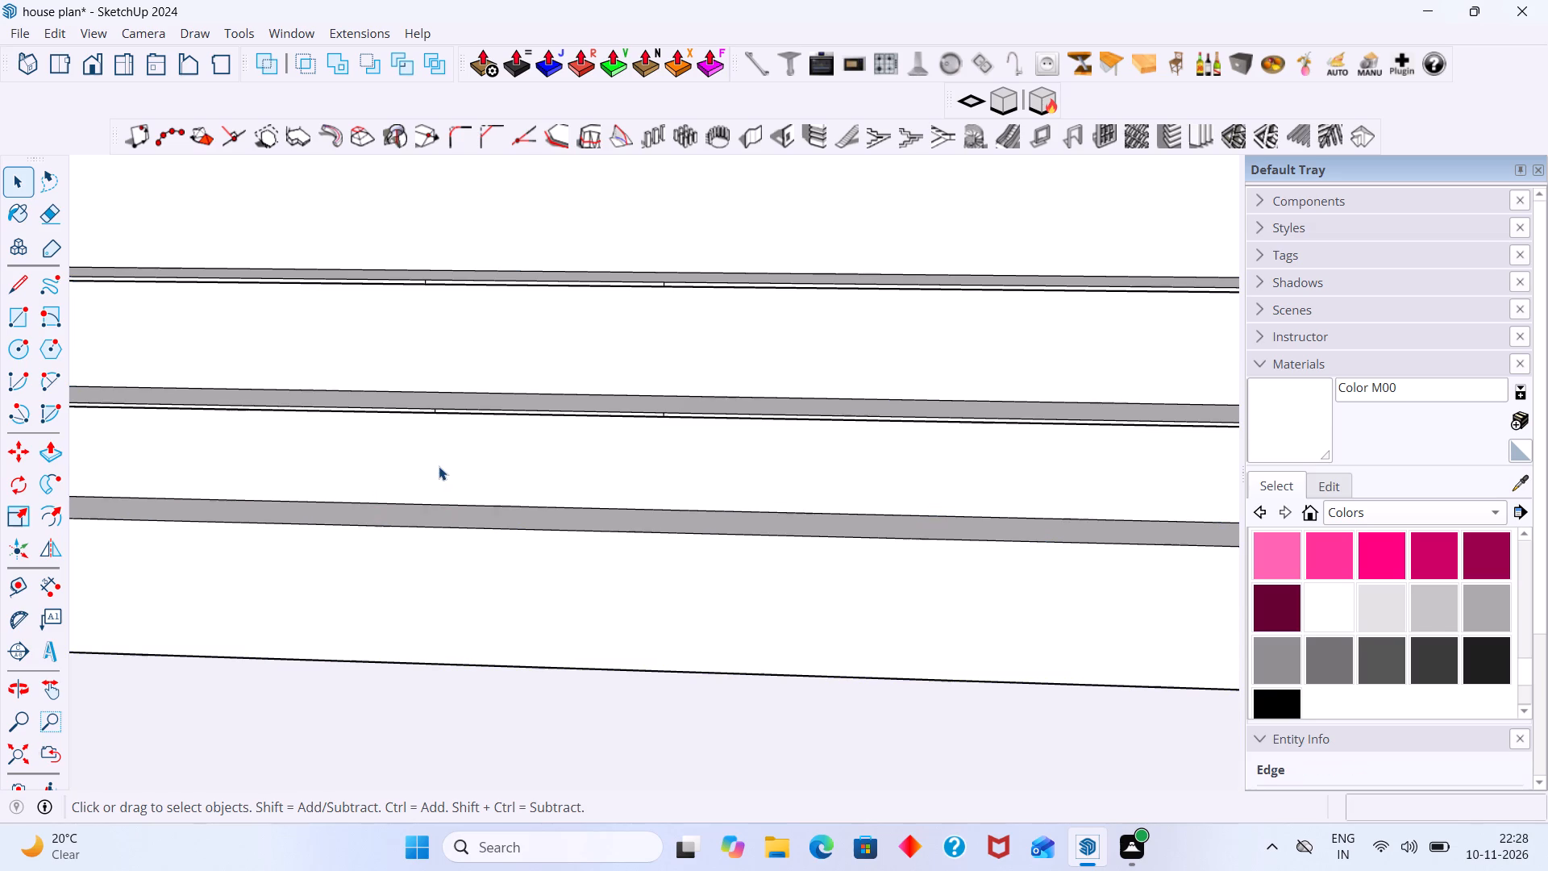
pyautogui.scroll(-20, 435, 466)
pyautogui.scroll(-5, 435, 466)
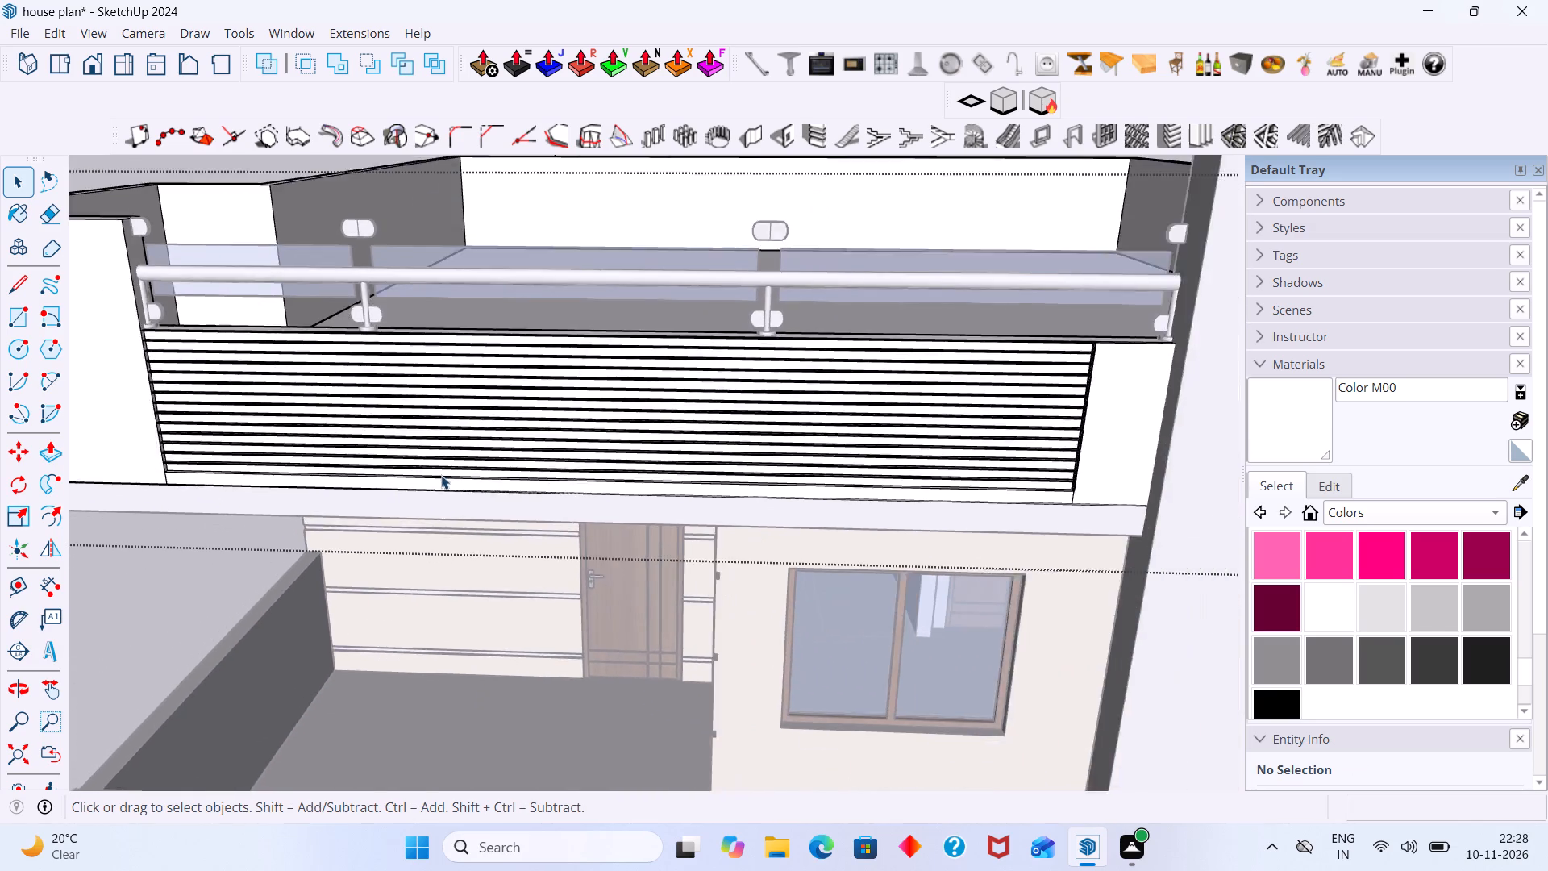
pyautogui.scroll(-3, 441, 475)
pyautogui.scroll(-5, 756, 381)
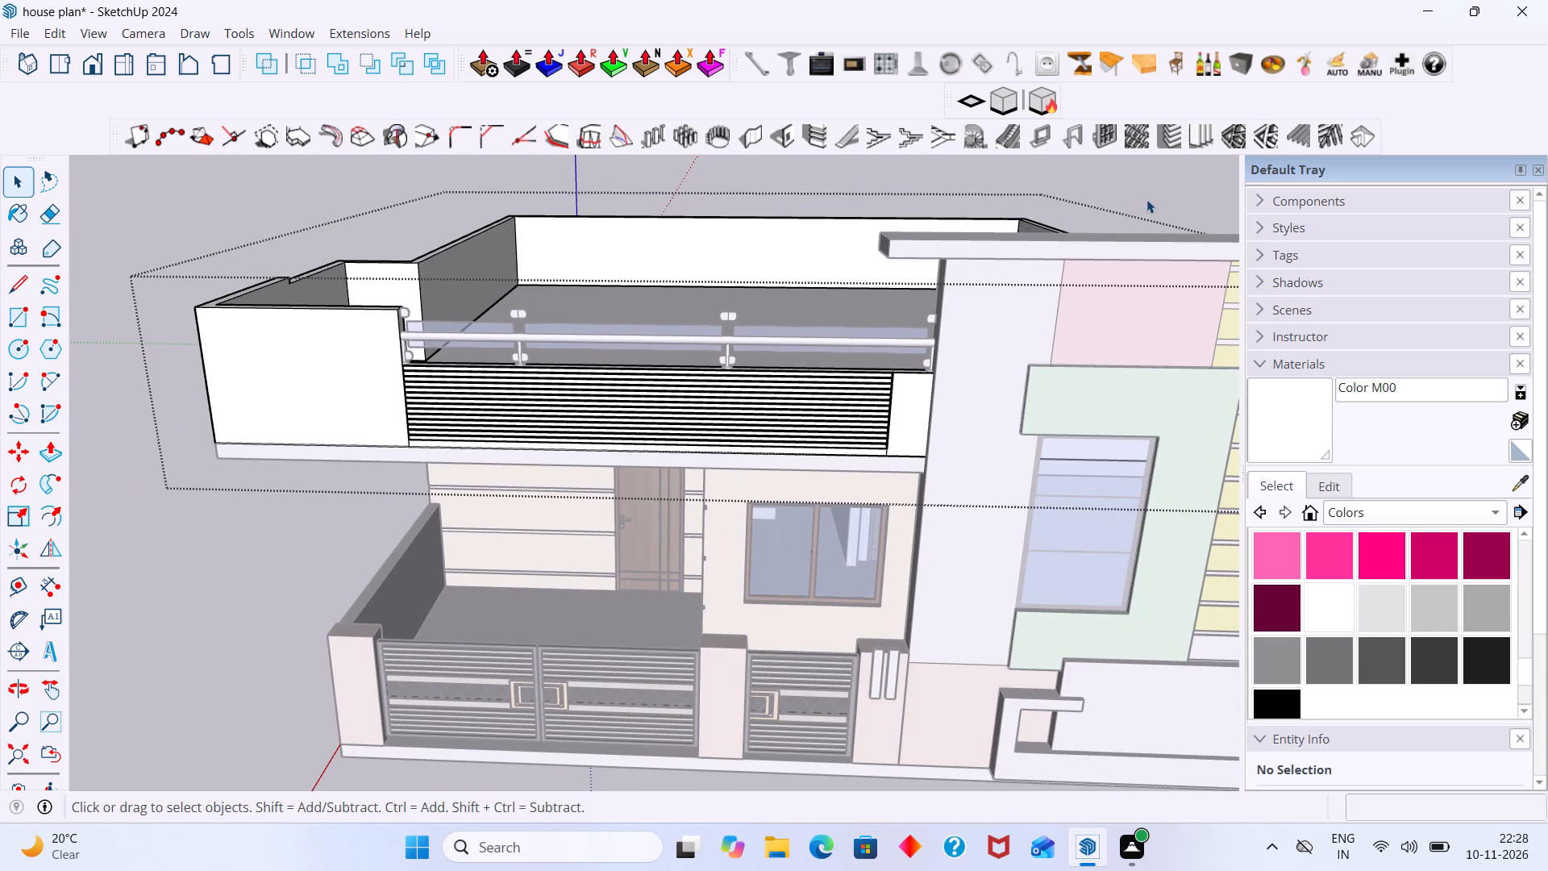
pyautogui.click(1146, 198)
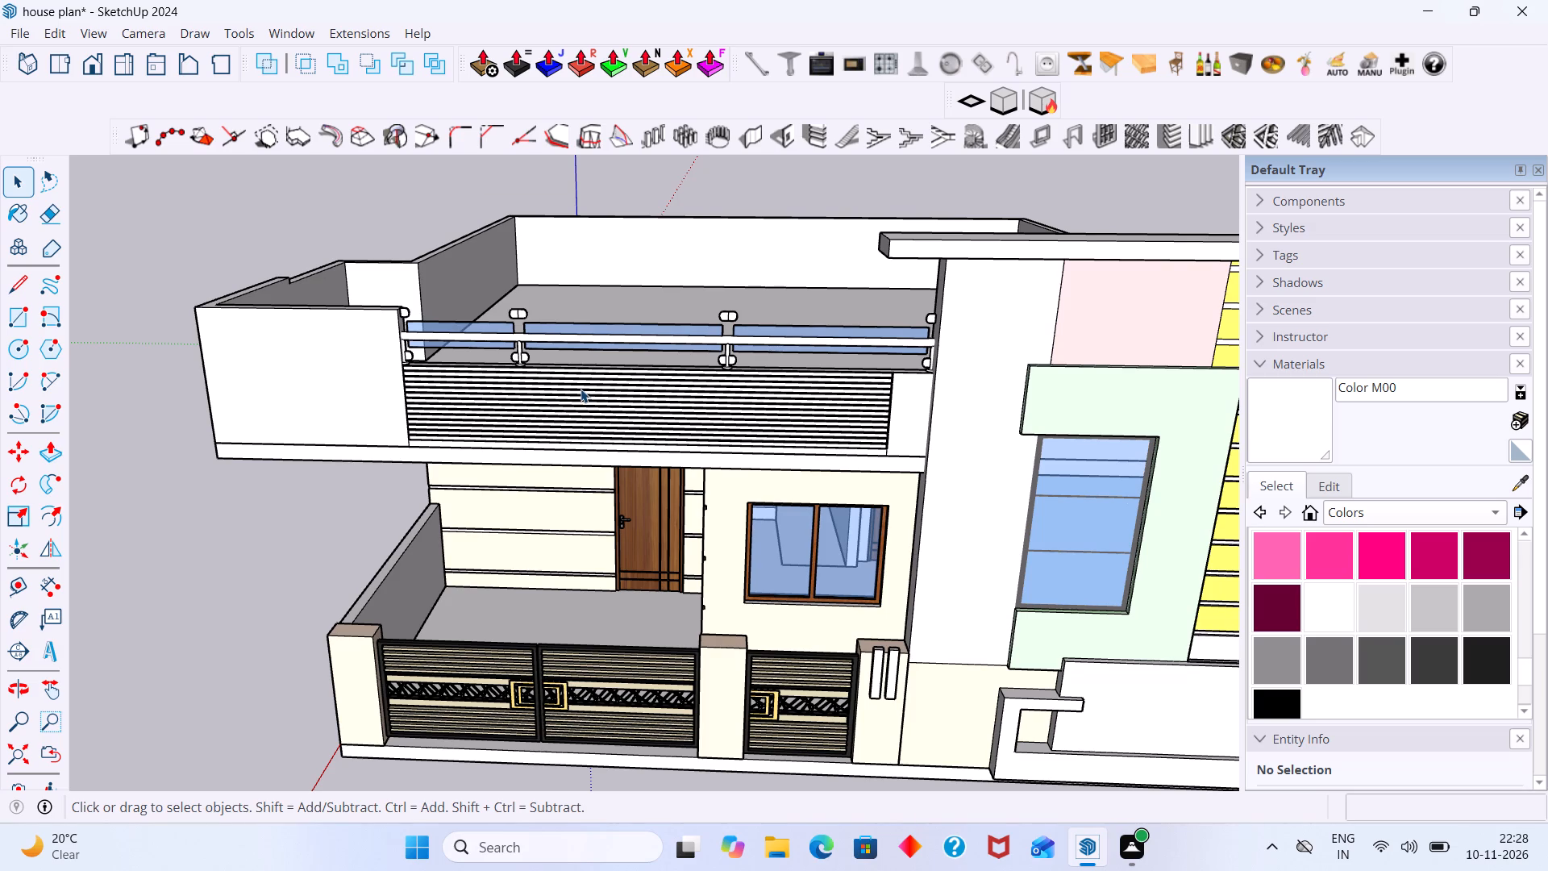
# Examine the cleaned slatted balcony parapet and the whole house front from an angled view.
pyautogui.moveTo(587, 429); pyautogui.dragTo(748, 447, button='middle')
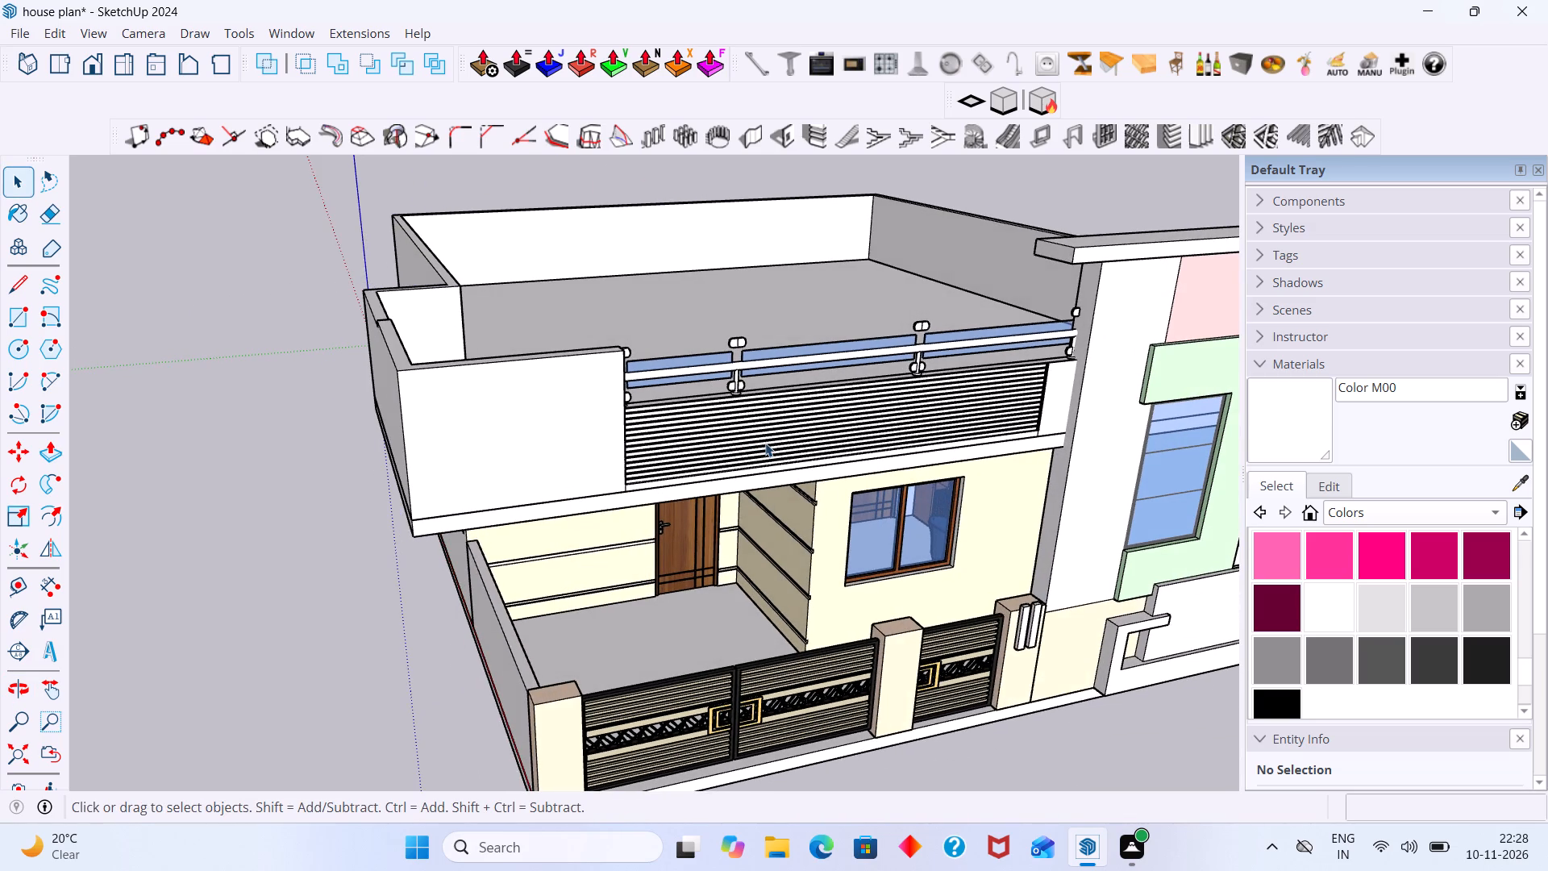
pyautogui.click(764, 423)
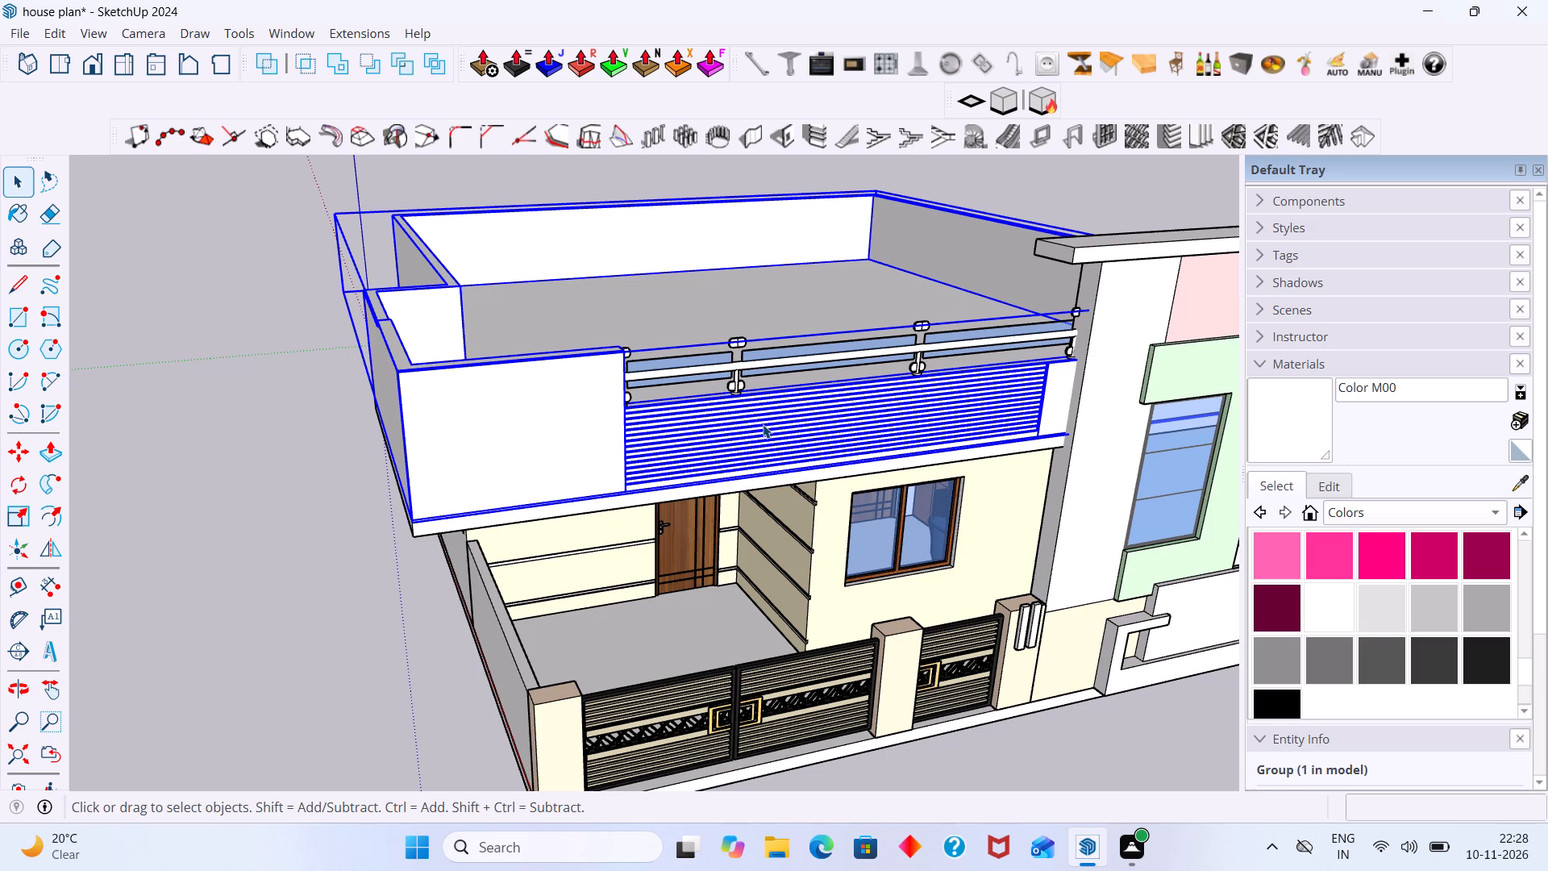
pyautogui.click(1078, 174)
pyautogui.scroll(-1, 797, 378)
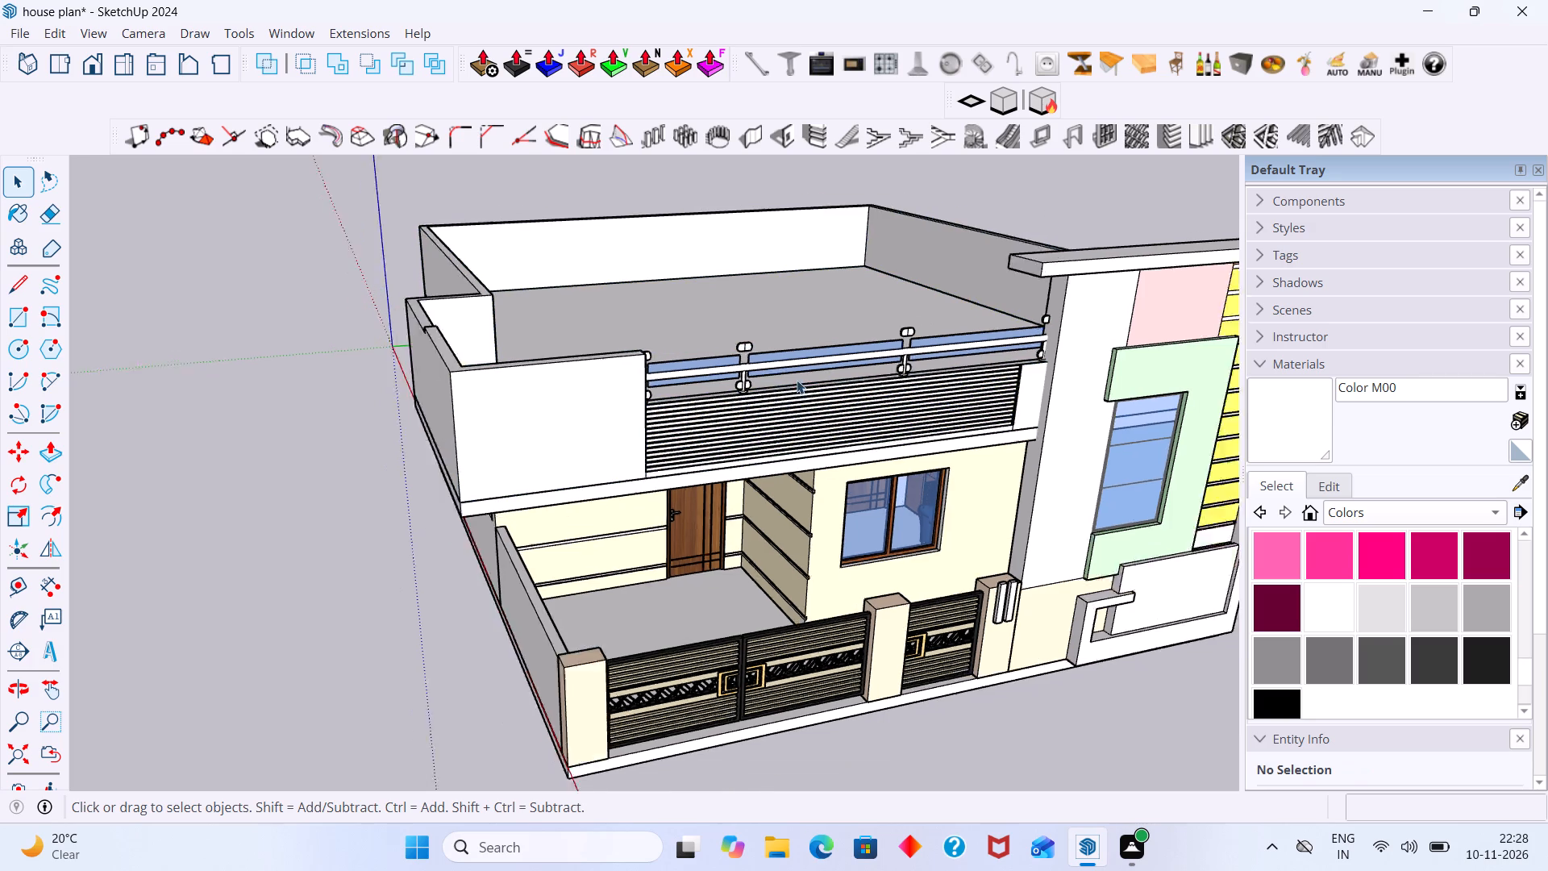
pyautogui.scroll(-5, 797, 380)
pyautogui.click(1047, 255)
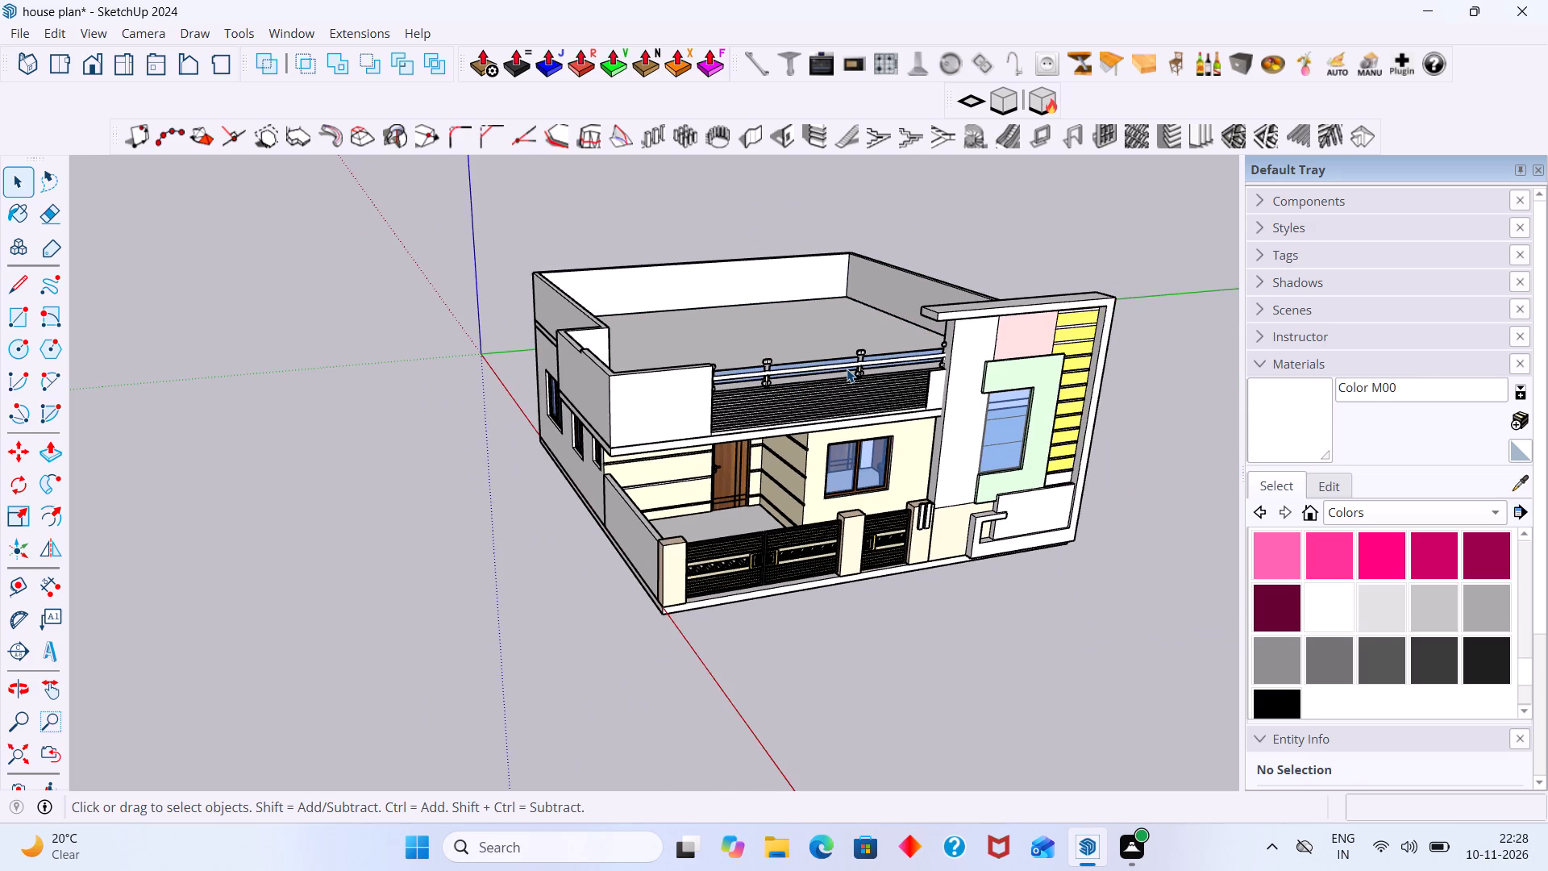
pyautogui.scroll(3, 813, 395)
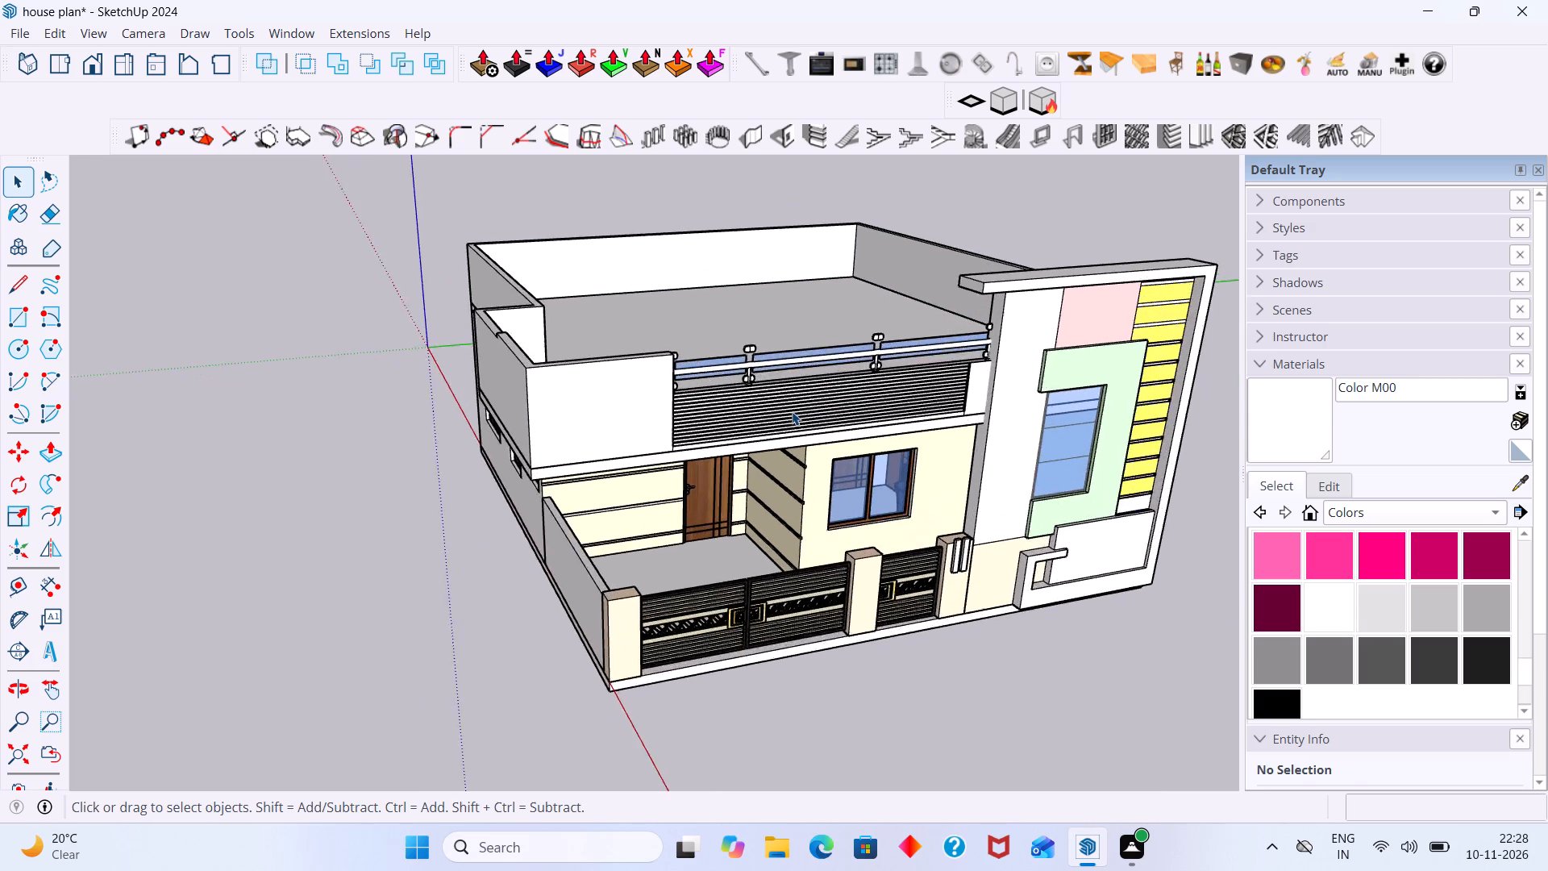
pyautogui.scroll(5, 792, 411)
pyautogui.scroll(-4, 590, 403)
pyautogui.scroll(1, 589, 400)
pyautogui.scroll(-1, 589, 400)
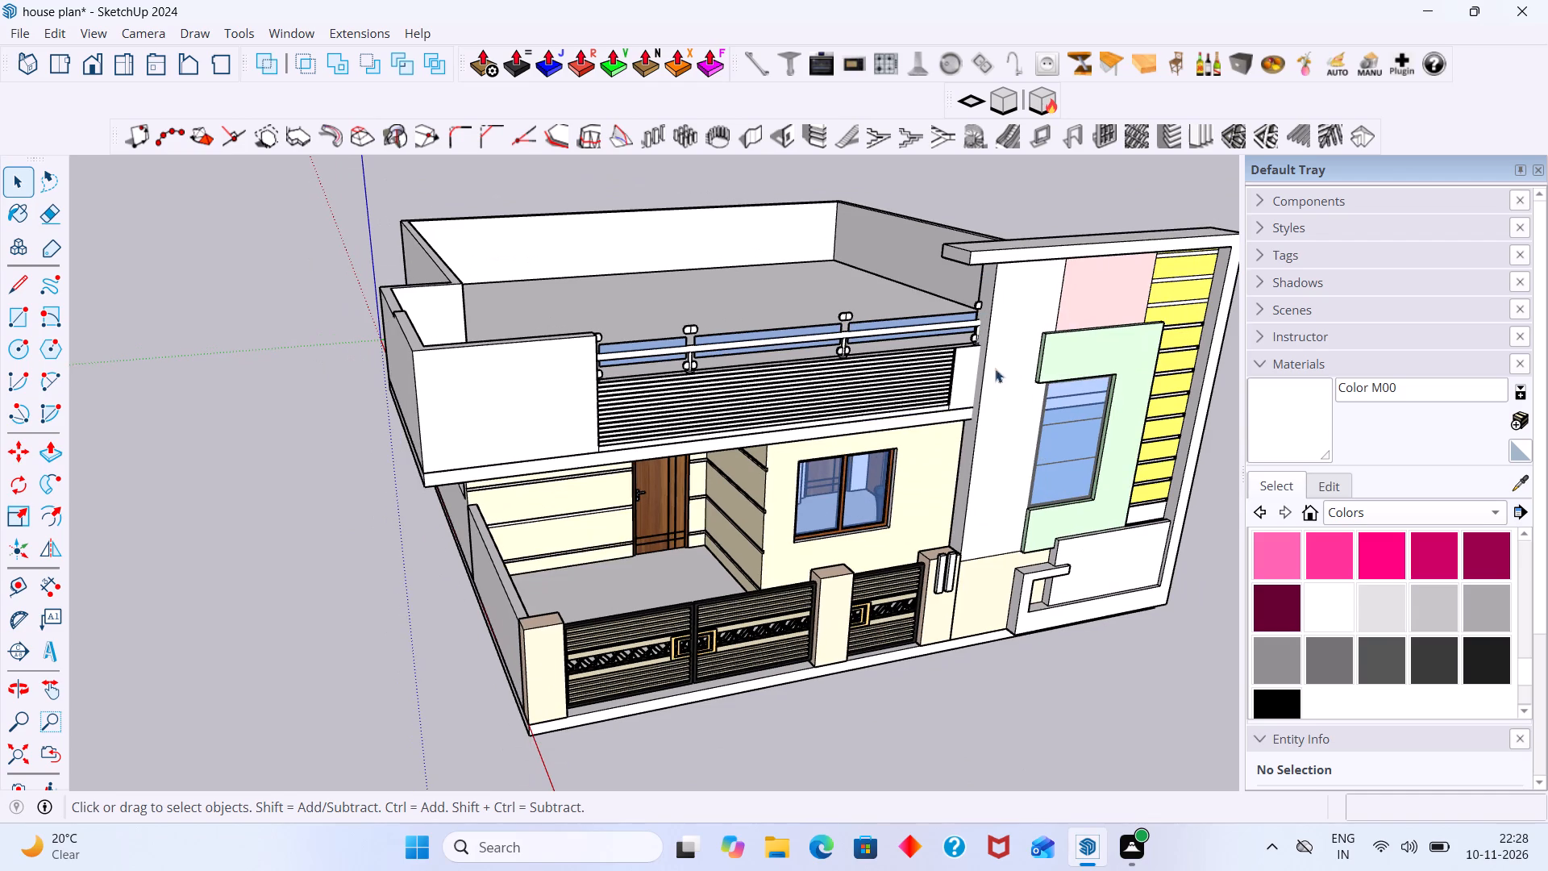
# Paint the front and outer side faces of the balcony's solid corner parapet with Color G01 sampled from the green window panel.
pyautogui.click(1524, 482)
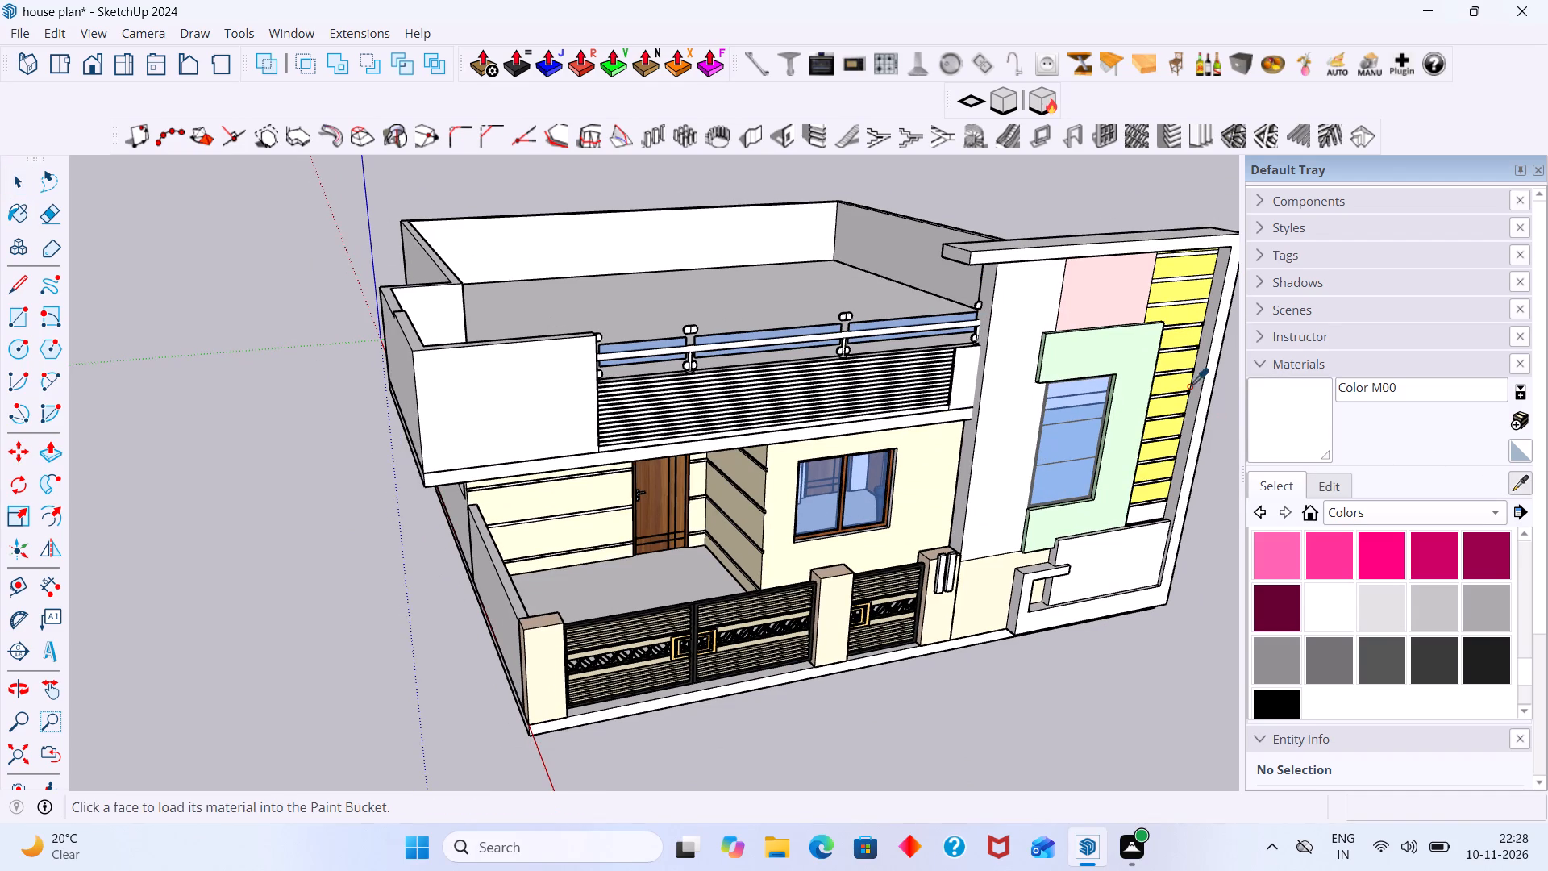
pyautogui.press('space')
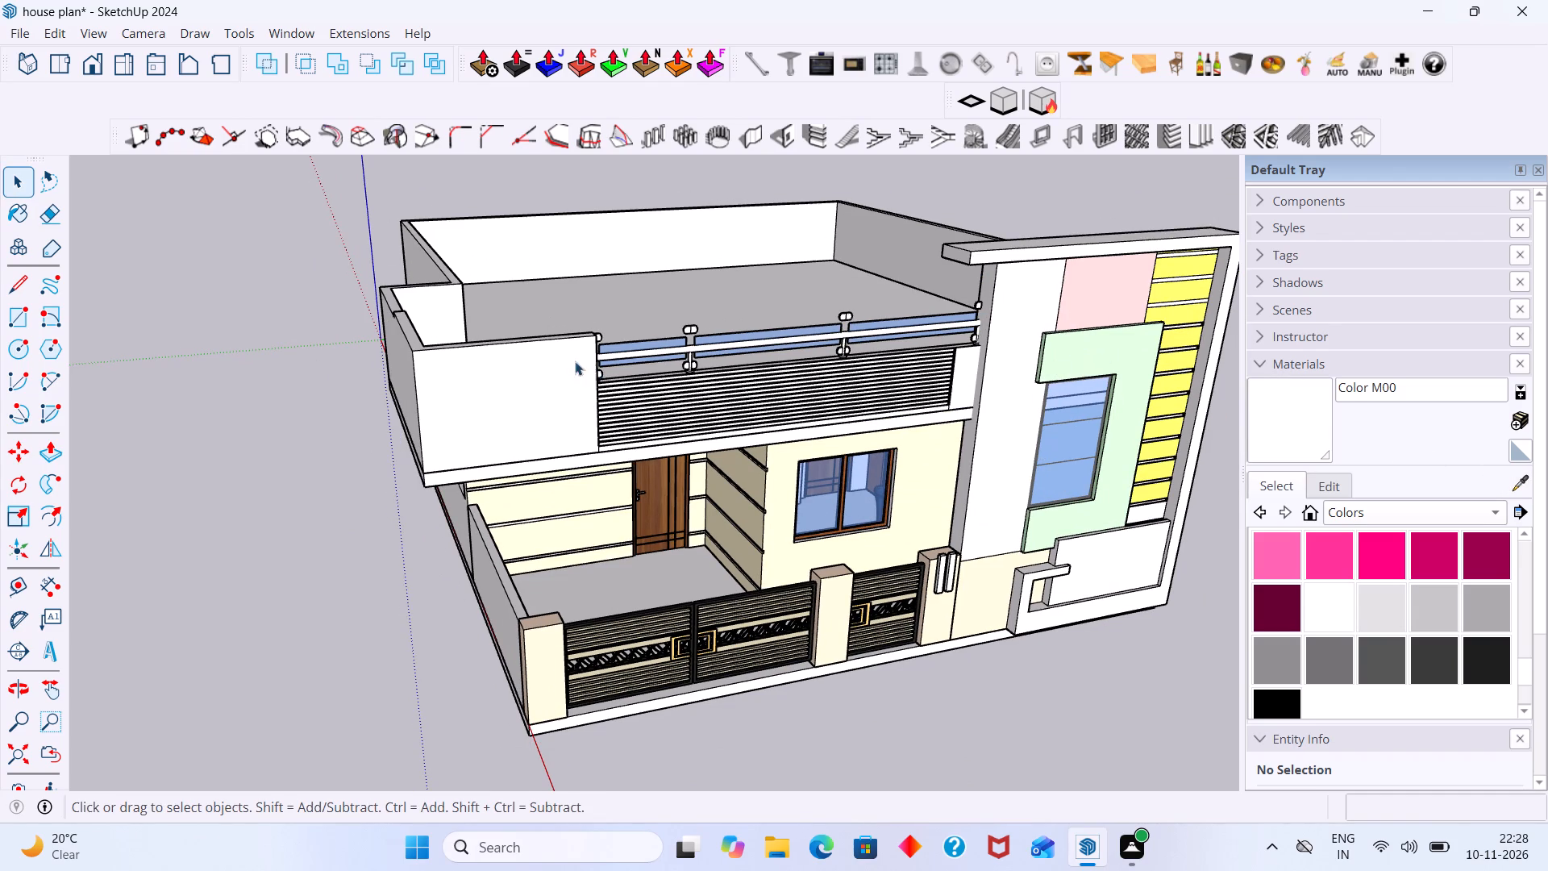
pyautogui.doubleClick(530, 372)
pyautogui.click(518, 427)
pyautogui.doubleClick(518, 427)
pyautogui.scroll(2, 513, 421)
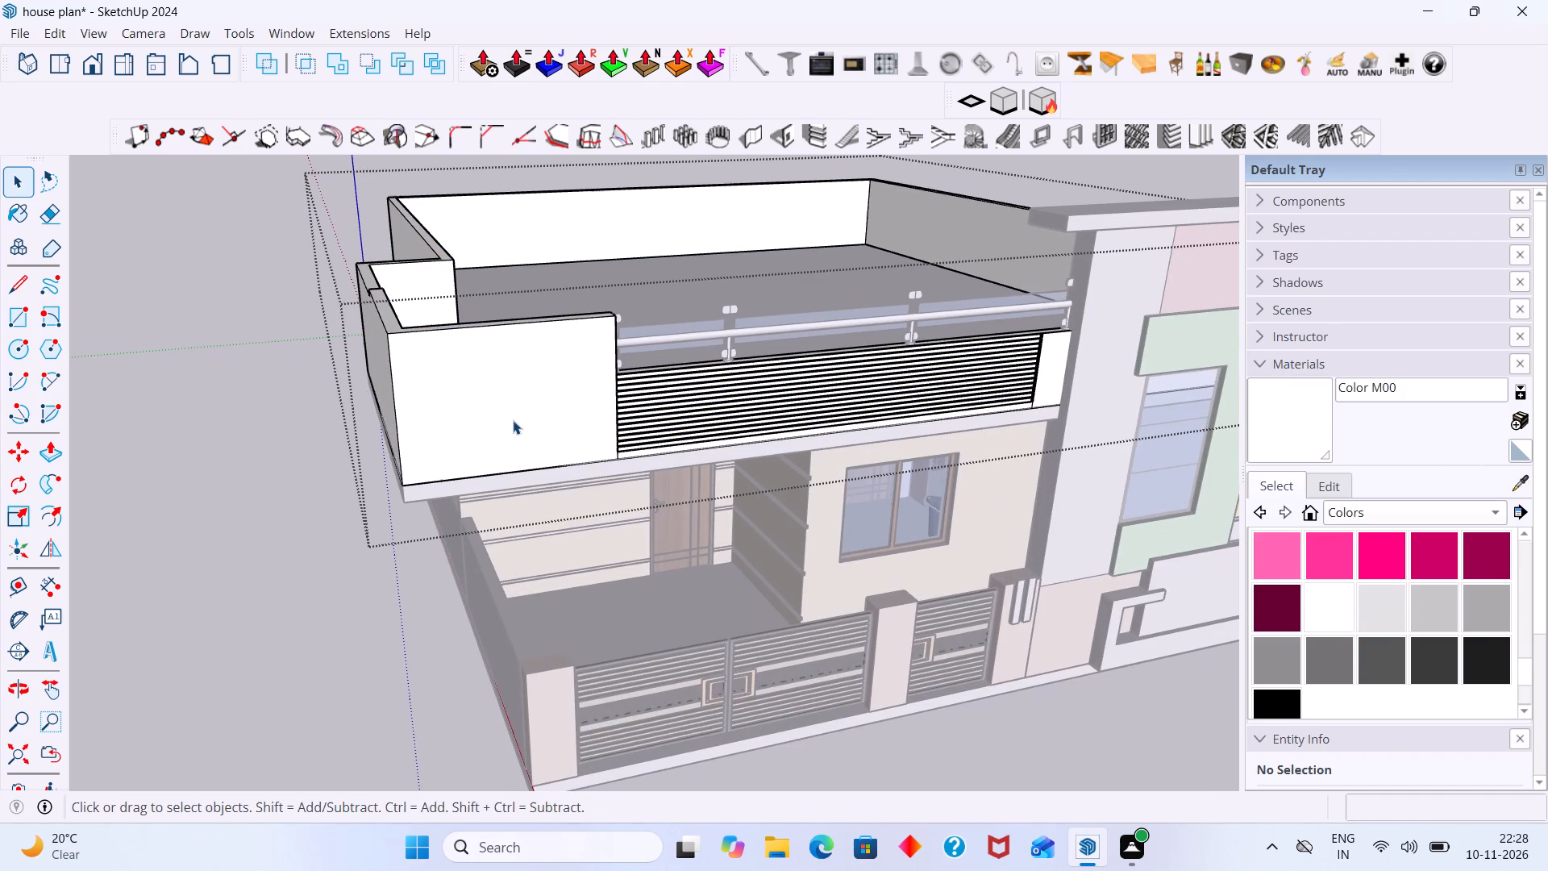
pyautogui.click(513, 420)
pyautogui.click(1517, 477)
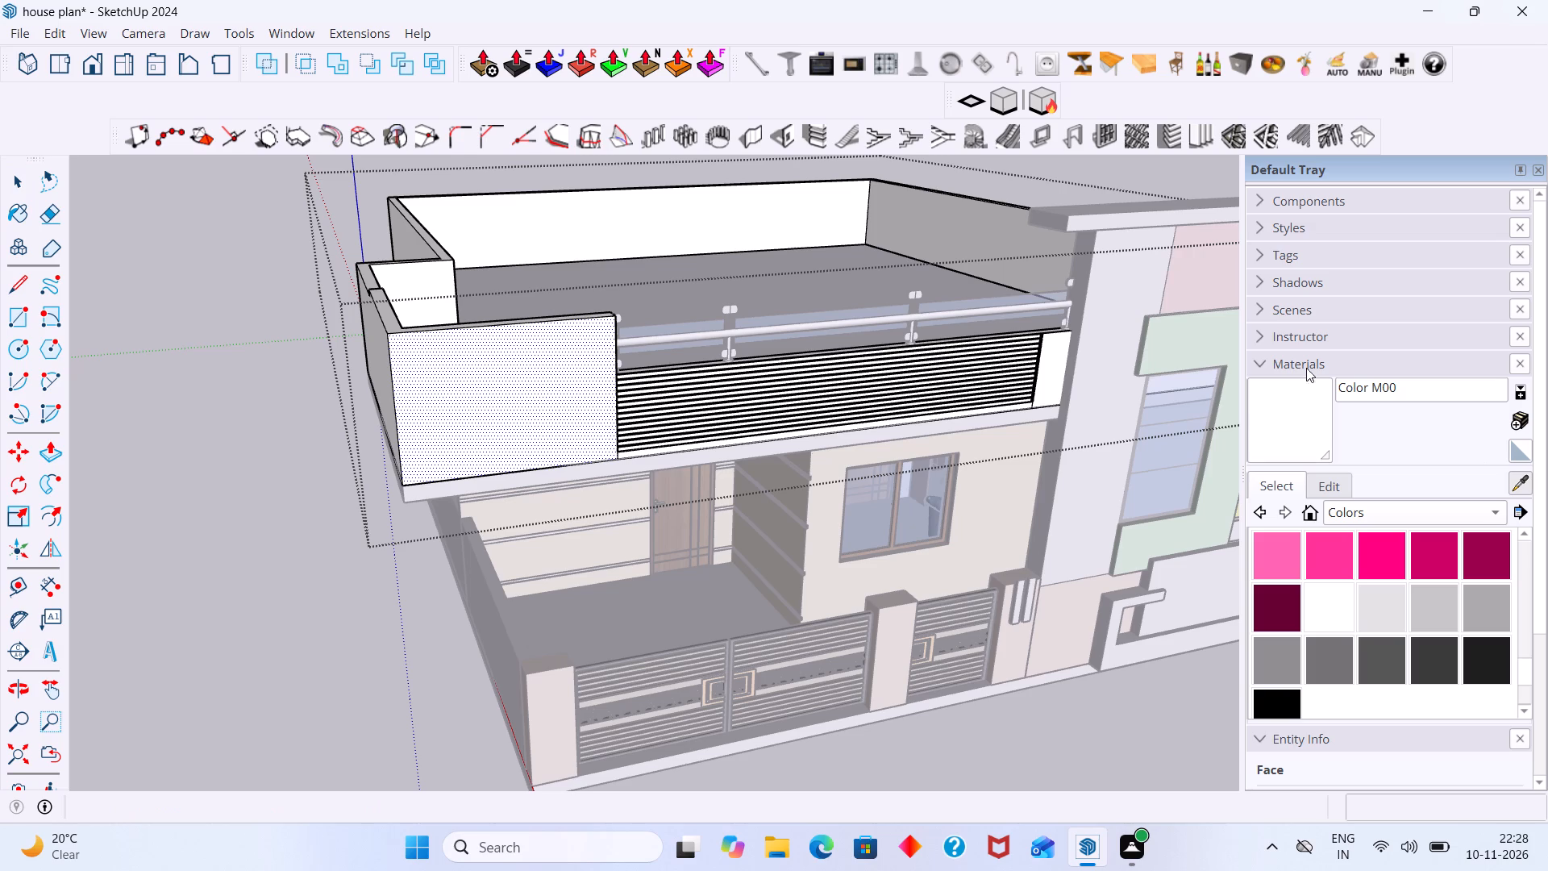
pyautogui.click(1165, 353)
pyautogui.click(523, 393)
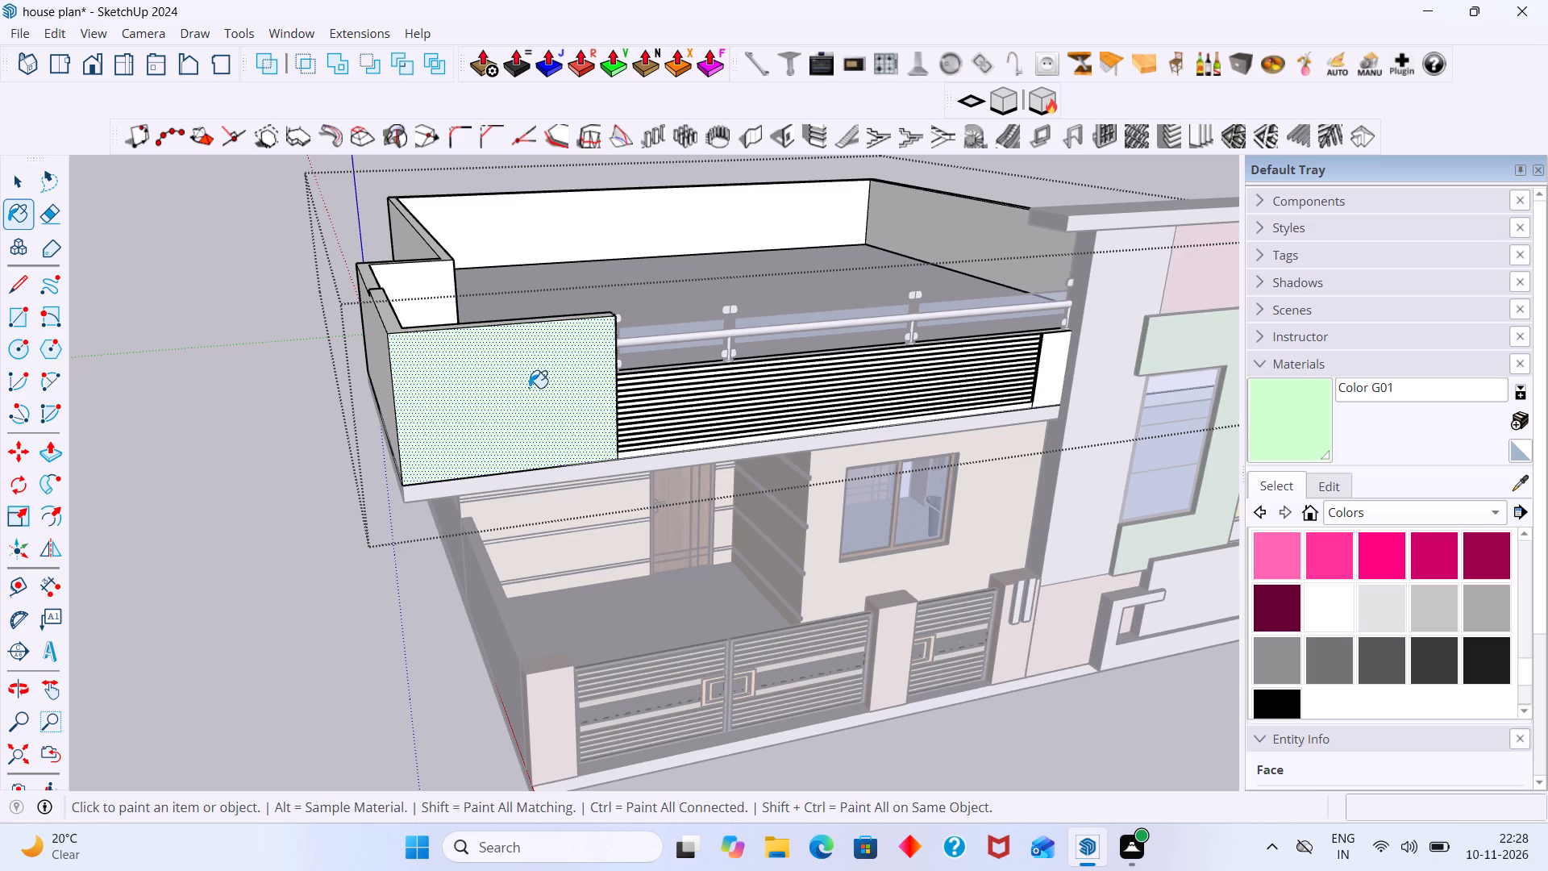
pyautogui.moveTo(527, 392); pyautogui.dragTo(769, 391, button='middle')
pyautogui.click(734, 391)
# Examine the corner parapet from above, from the outer side and from the railing end for faces still unpainted.
pyautogui.scroll(-1, 731, 376)
pyautogui.moveTo(730, 379); pyautogui.dragTo(766, 499, button='middle')
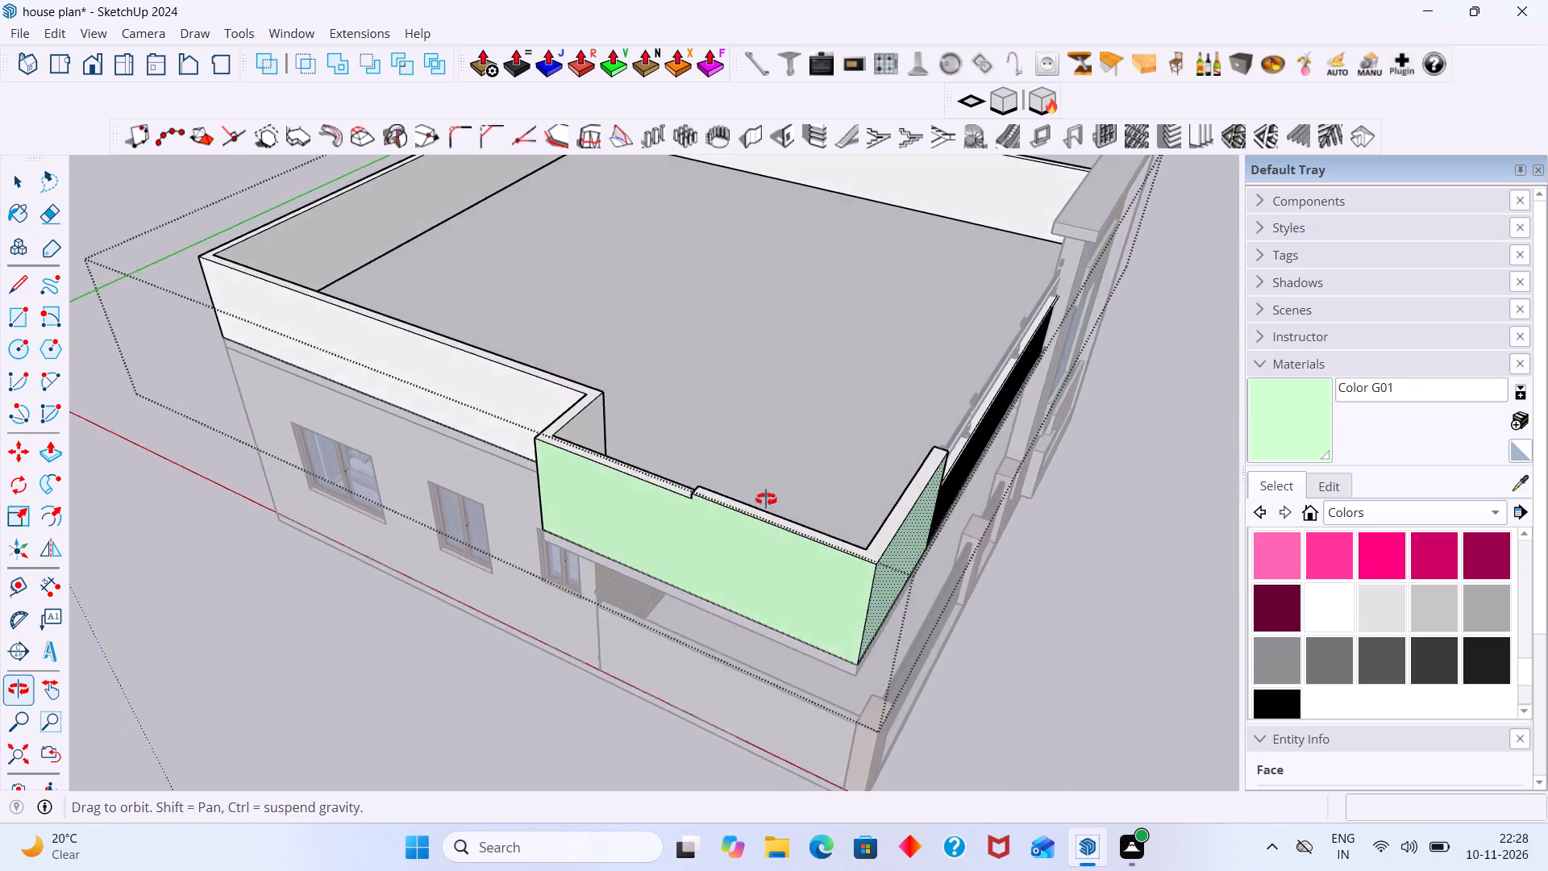
pyautogui.moveTo(766, 499); pyautogui.dragTo(766, 500, button='middle')
pyautogui.scroll(9, 715, 508)
pyautogui.moveTo(694, 494); pyautogui.dragTo(640, 469, button='middle')
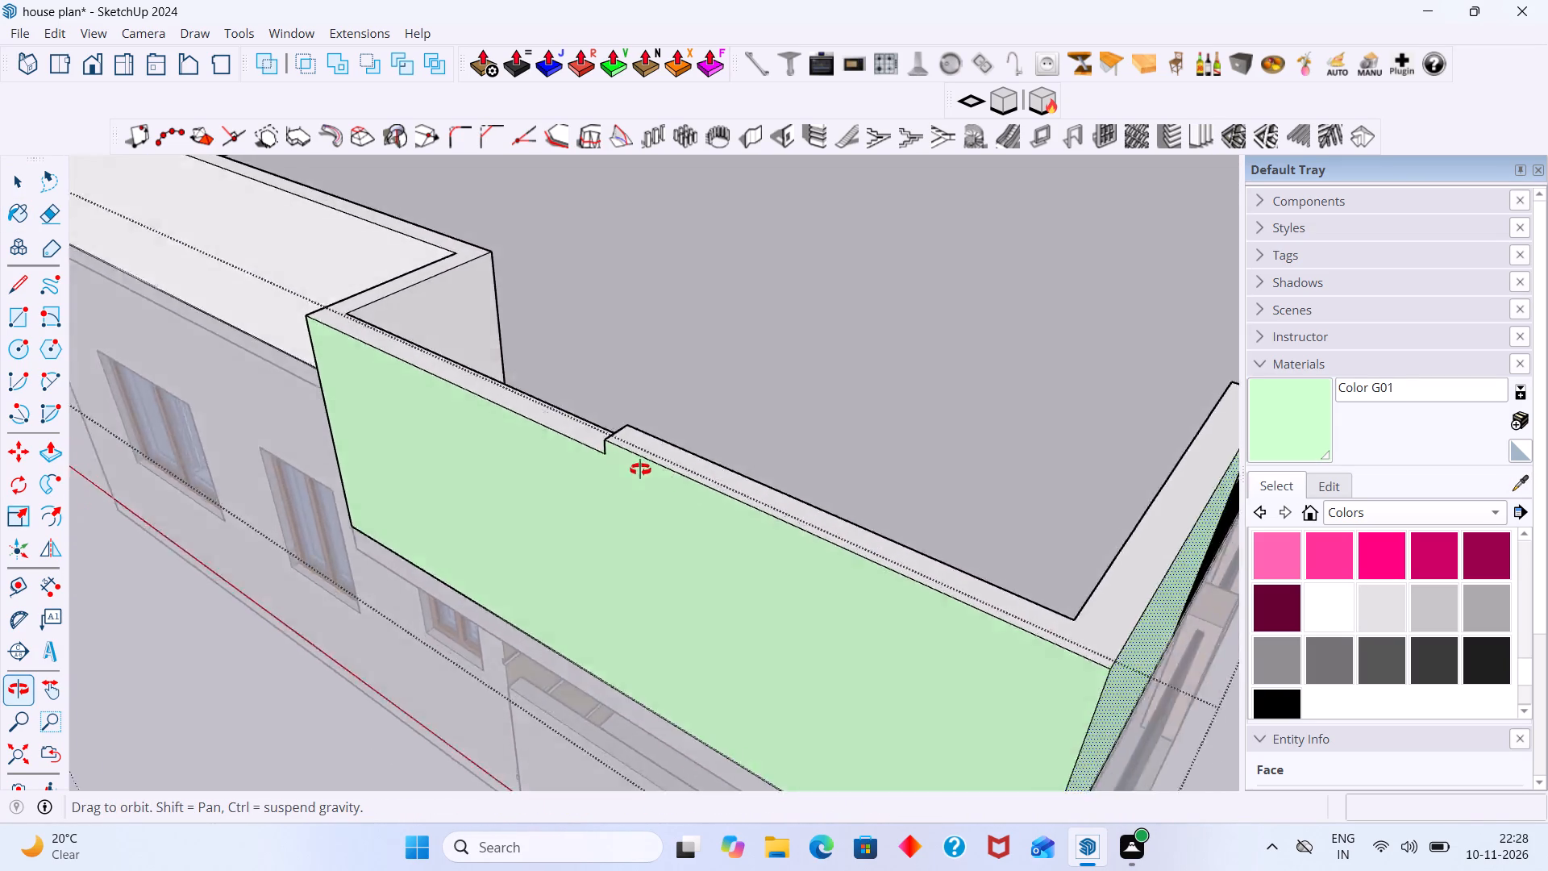
pyautogui.moveTo(640, 469); pyautogui.dragTo(1160, 374, button='middle')
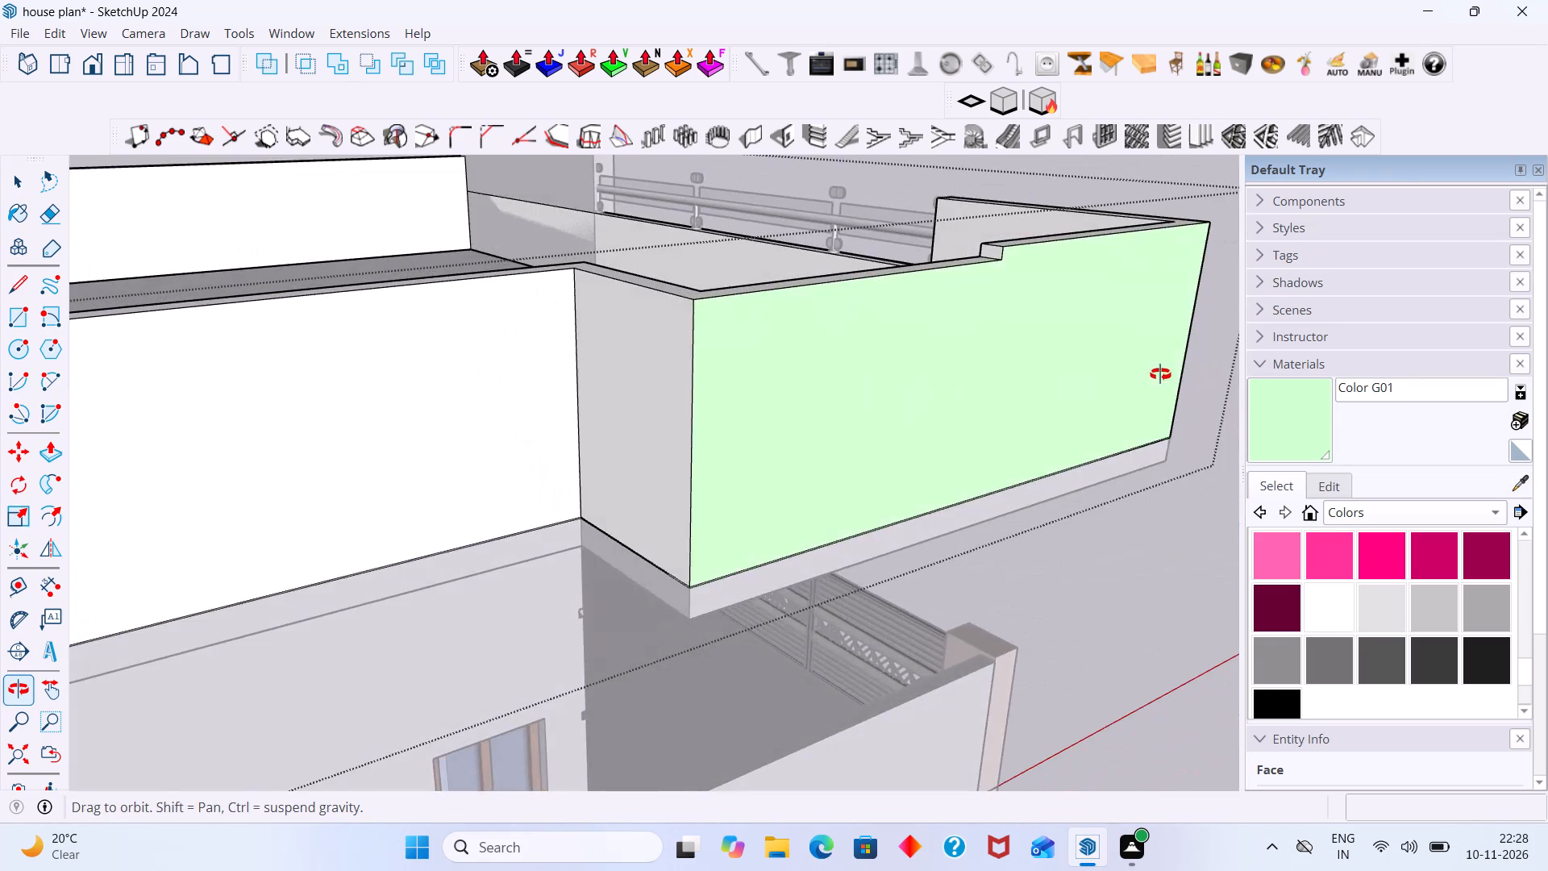
pyautogui.moveTo(1160, 374); pyautogui.dragTo(66, 479, button='middle')
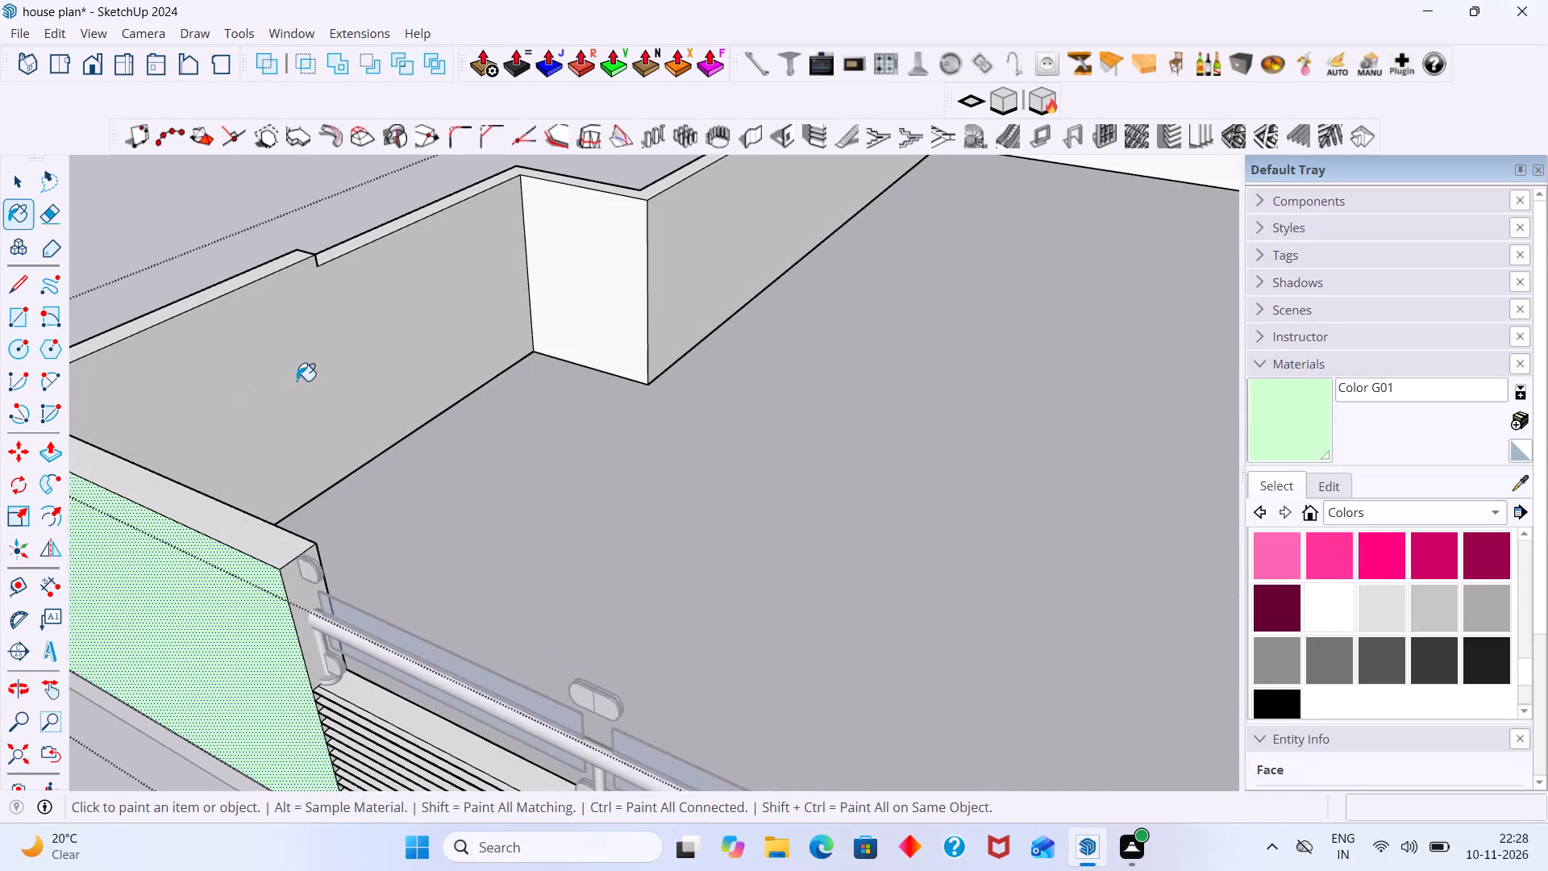
pyautogui.moveTo(299, 591); pyautogui.dragTo(297, 508, button='middle')
pyautogui.scroll(3, 296, 510)
pyautogui.scroll(-2, 287, 531)
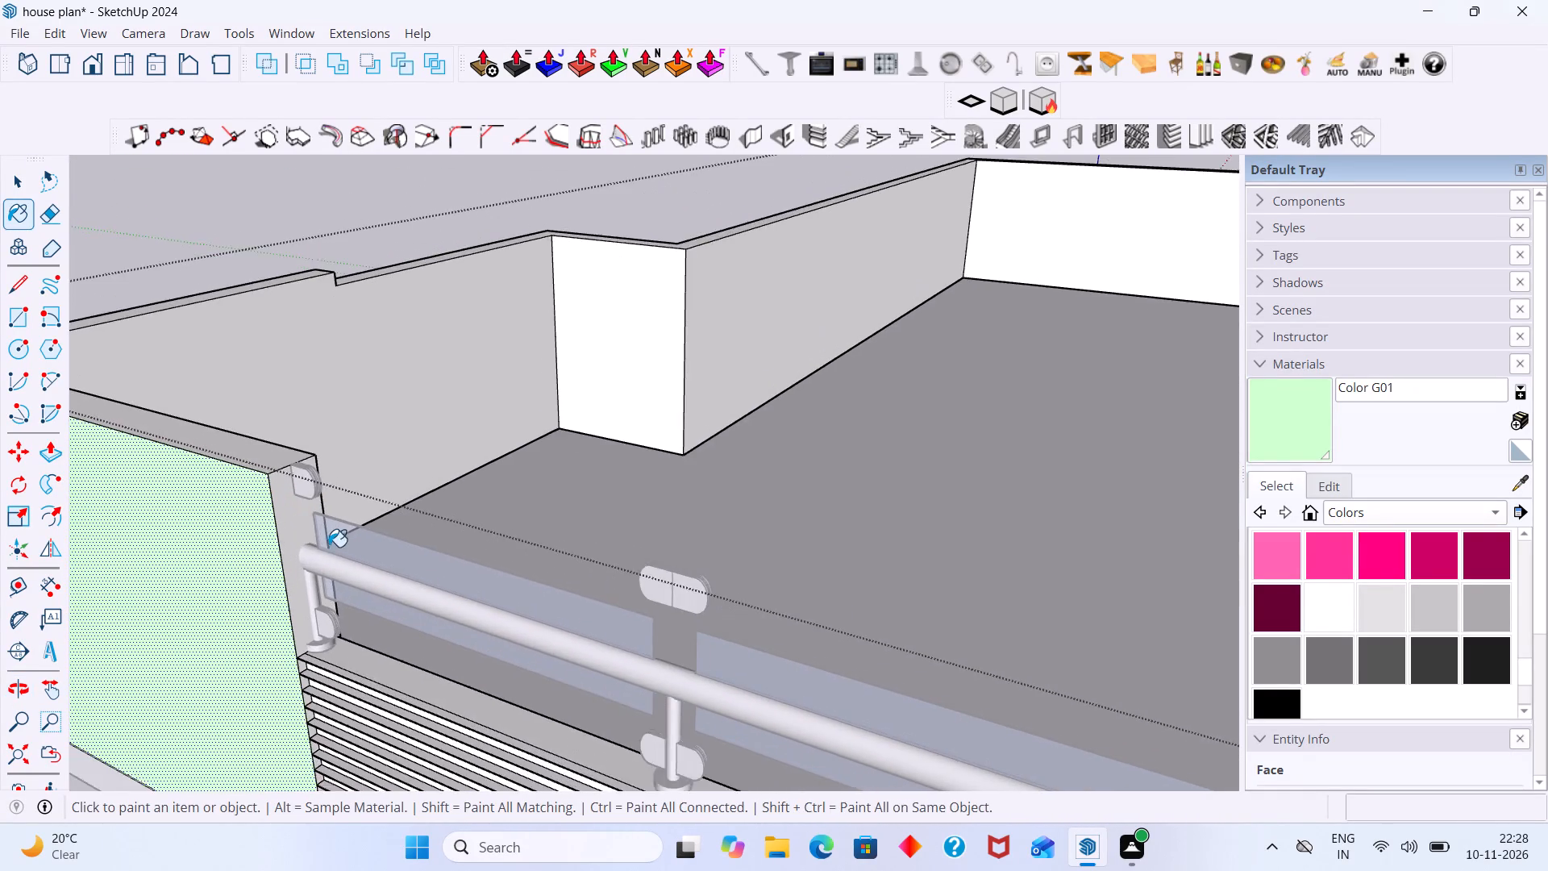
# Paint the top face and the railing-side end face of the balcony's solid corner parapet with Color G01.
pyautogui.scroll(-2, 328, 547)
pyautogui.moveTo(340, 550); pyautogui.dragTo(866, 514, button='middle')
pyautogui.scroll(2, 864, 515)
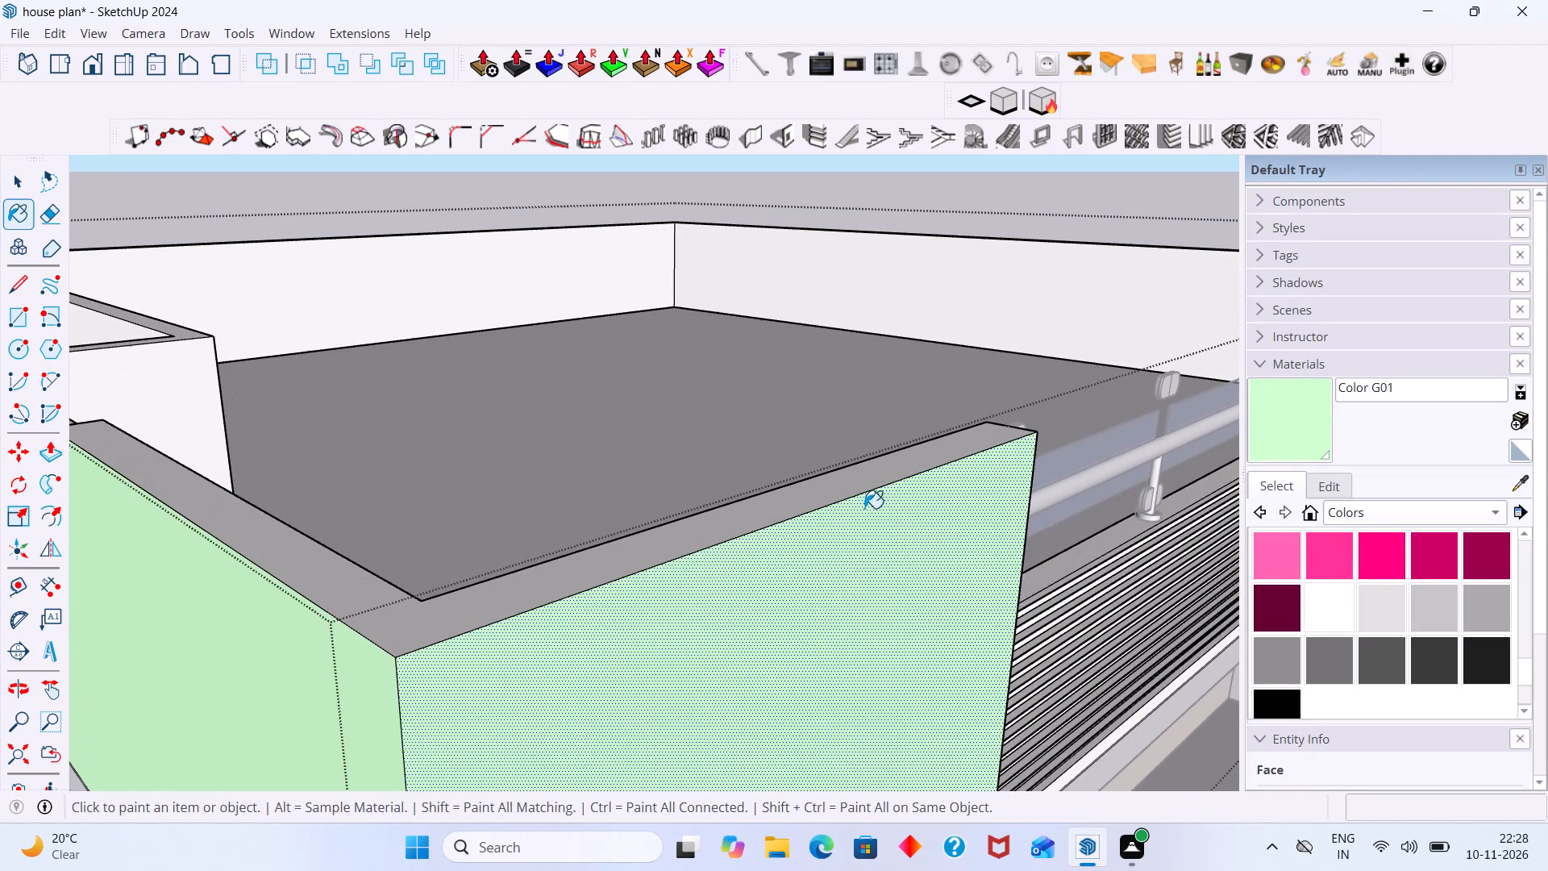
pyautogui.click(861, 483)
pyautogui.scroll(-10, 859, 482)
pyautogui.moveTo(777, 503); pyautogui.dragTo(152, 561, button='middle')
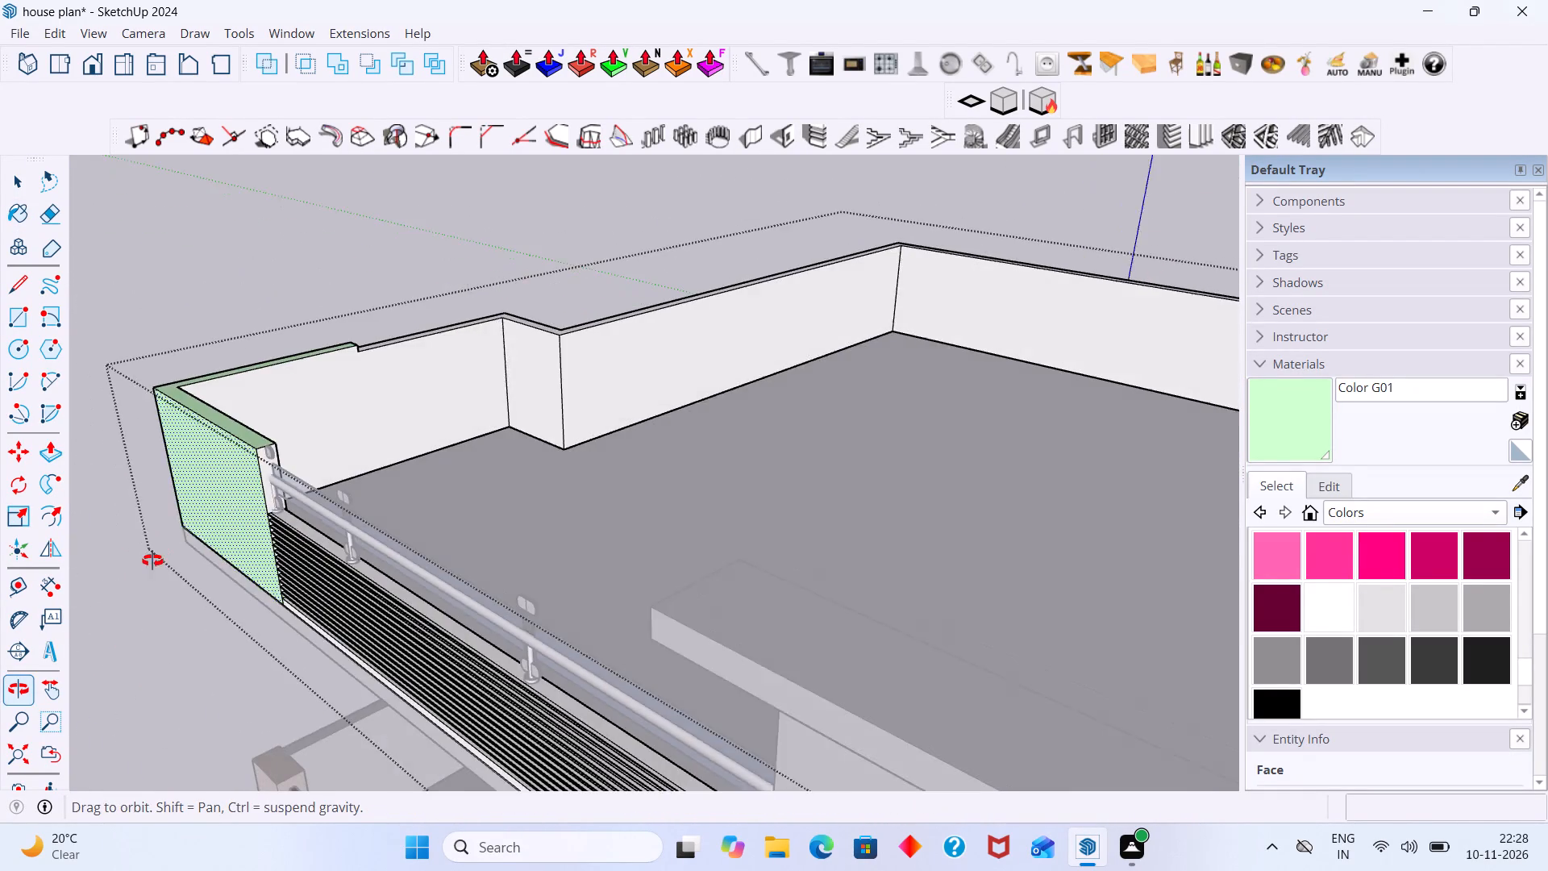
pyautogui.moveTo(152, 561); pyautogui.dragTo(151, 561, button='middle')
pyautogui.scroll(14, 242, 502)
pyautogui.click(273, 468)
pyautogui.scroll(-4, 271, 467)
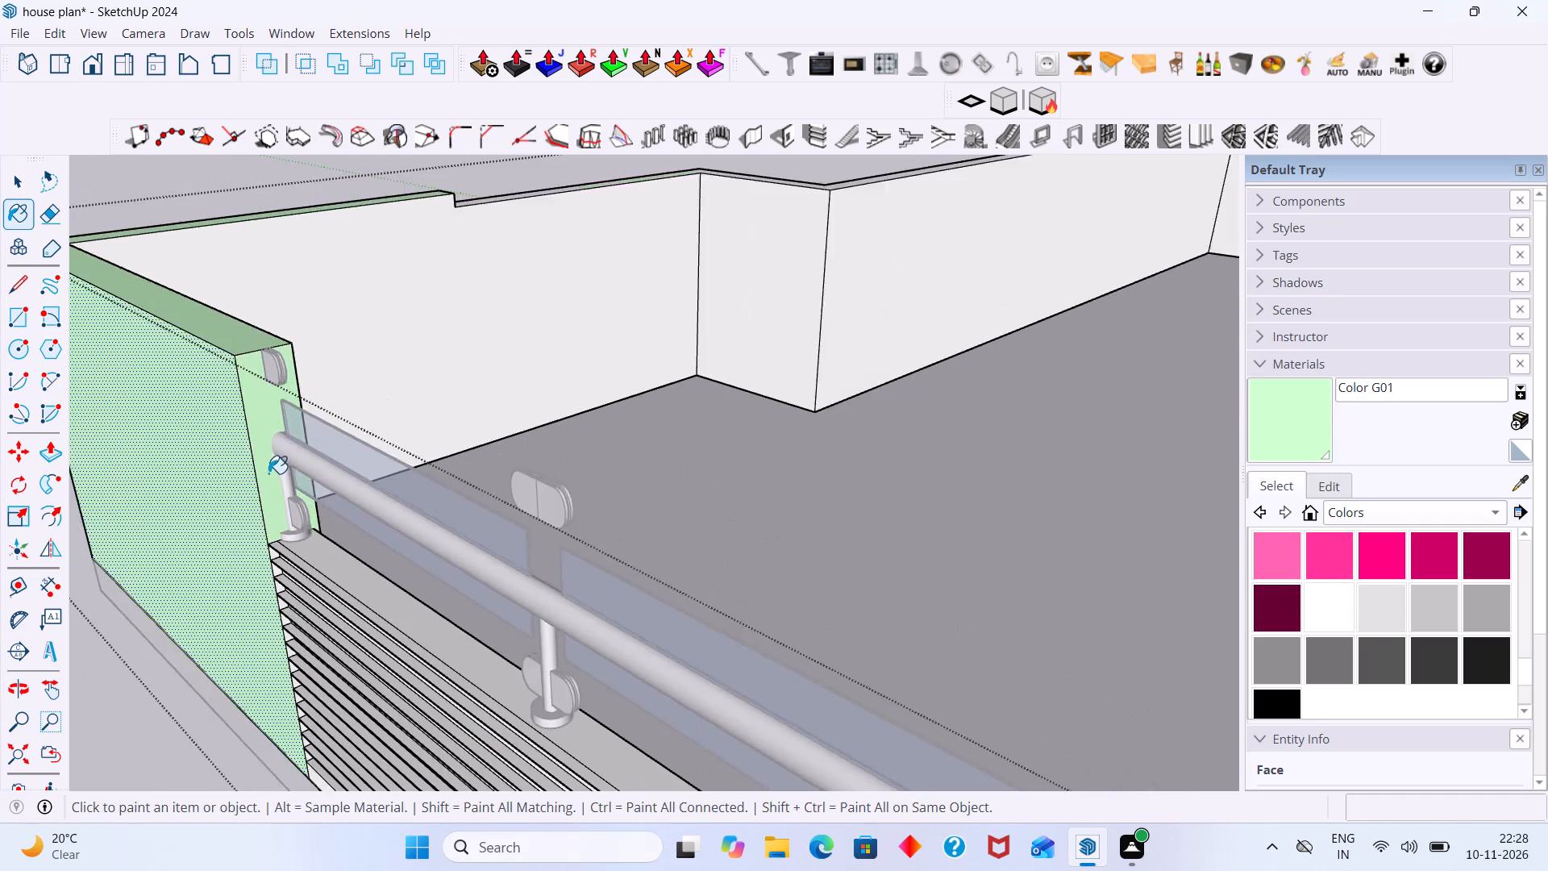
# Paint the second small end face from the top, between the slats beside the corner parapet, with Color G01.
pyautogui.scroll(-4, 268, 473)
pyautogui.scroll(20, 239, 569)
pyautogui.click(302, 461)
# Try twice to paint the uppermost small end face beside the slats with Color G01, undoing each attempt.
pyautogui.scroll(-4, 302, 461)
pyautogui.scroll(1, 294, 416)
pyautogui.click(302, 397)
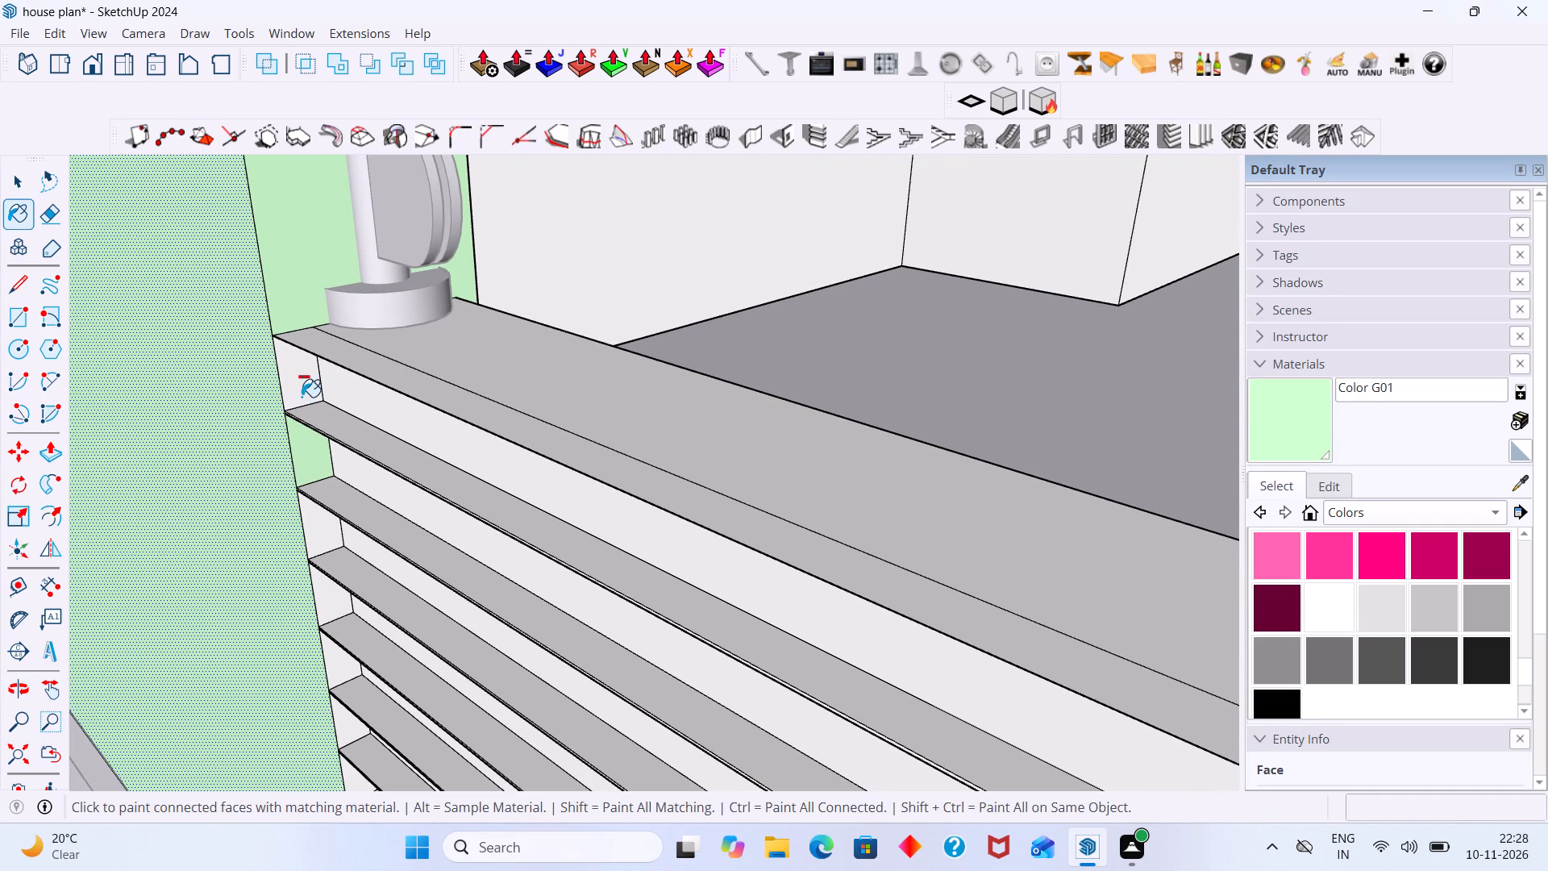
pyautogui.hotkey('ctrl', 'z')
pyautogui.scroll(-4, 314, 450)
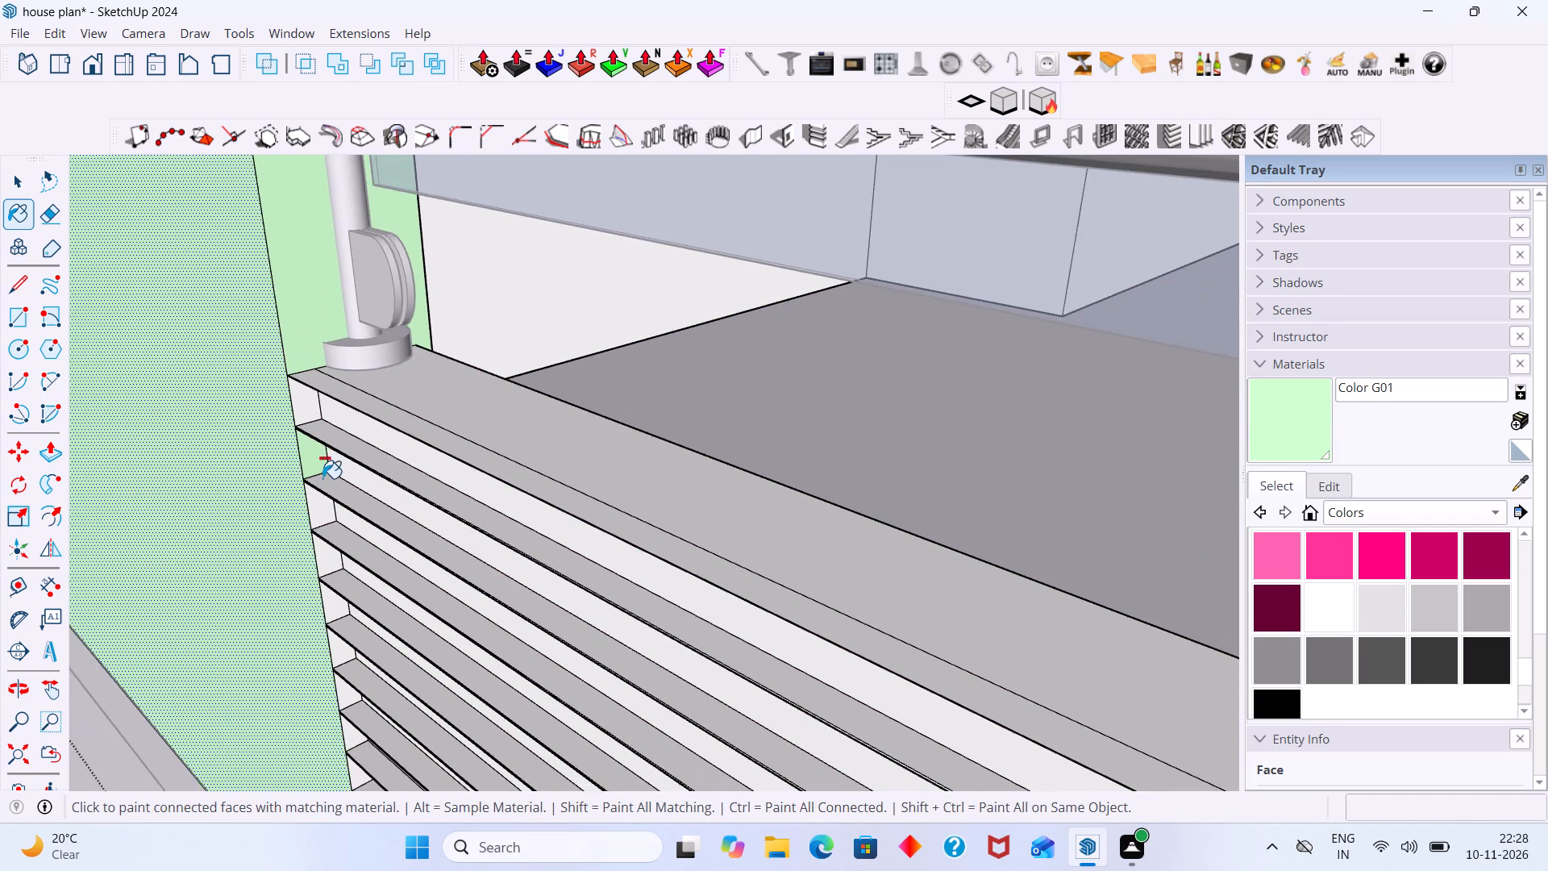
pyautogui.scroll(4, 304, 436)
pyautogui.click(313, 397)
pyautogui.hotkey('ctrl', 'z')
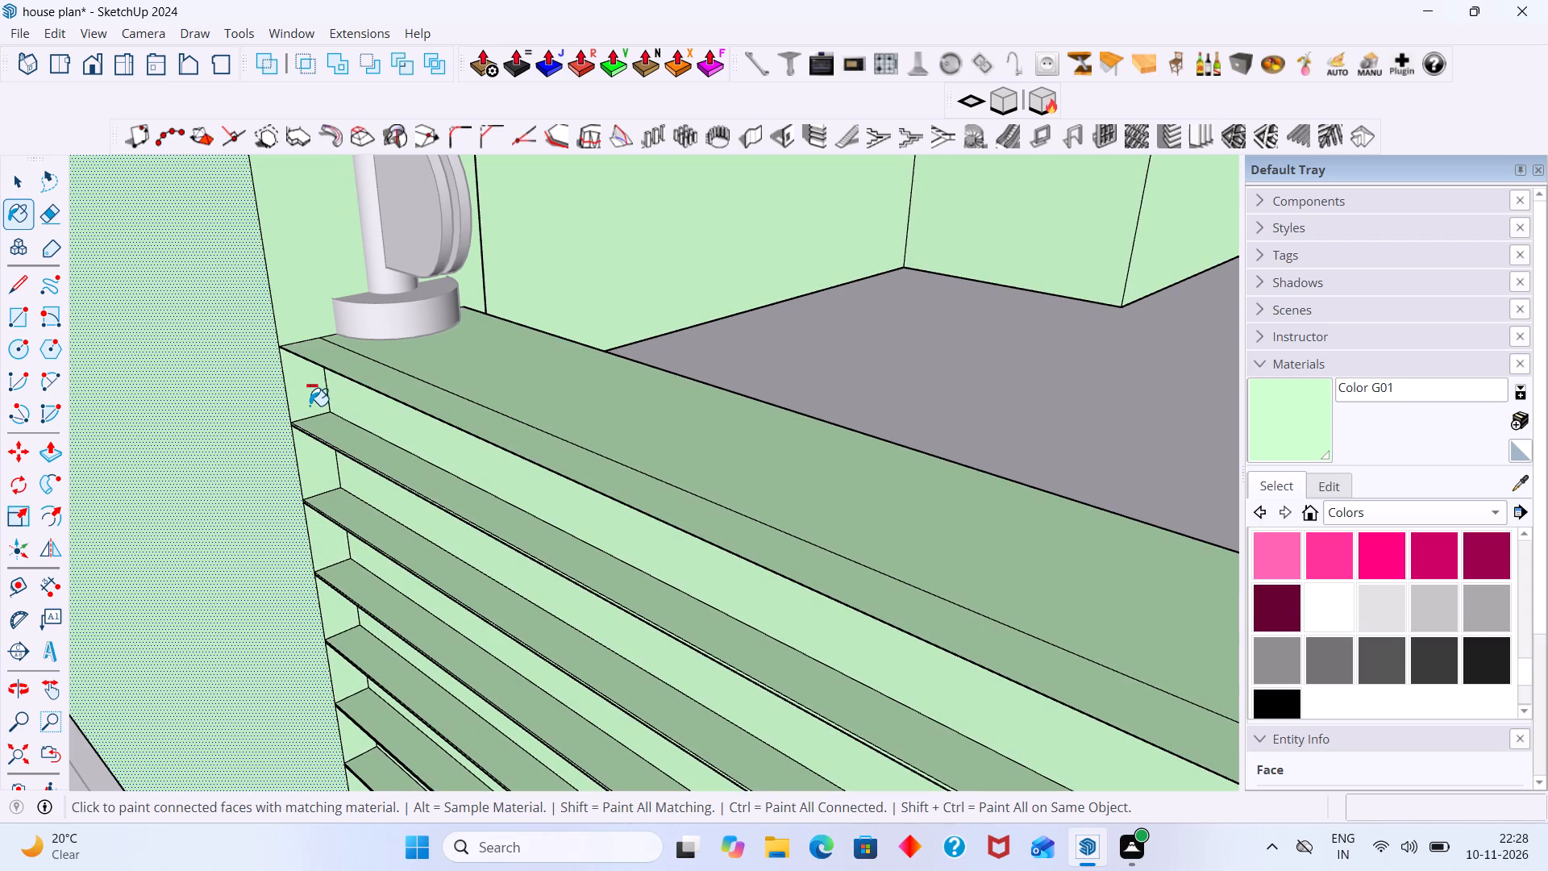
# Sample Color G01 from the corner parapet and paint the uppermost and next four unpainted end faces between the slats.
pyautogui.press('space')
pyautogui.doubleClick(309, 408)
pyautogui.click(308, 400)
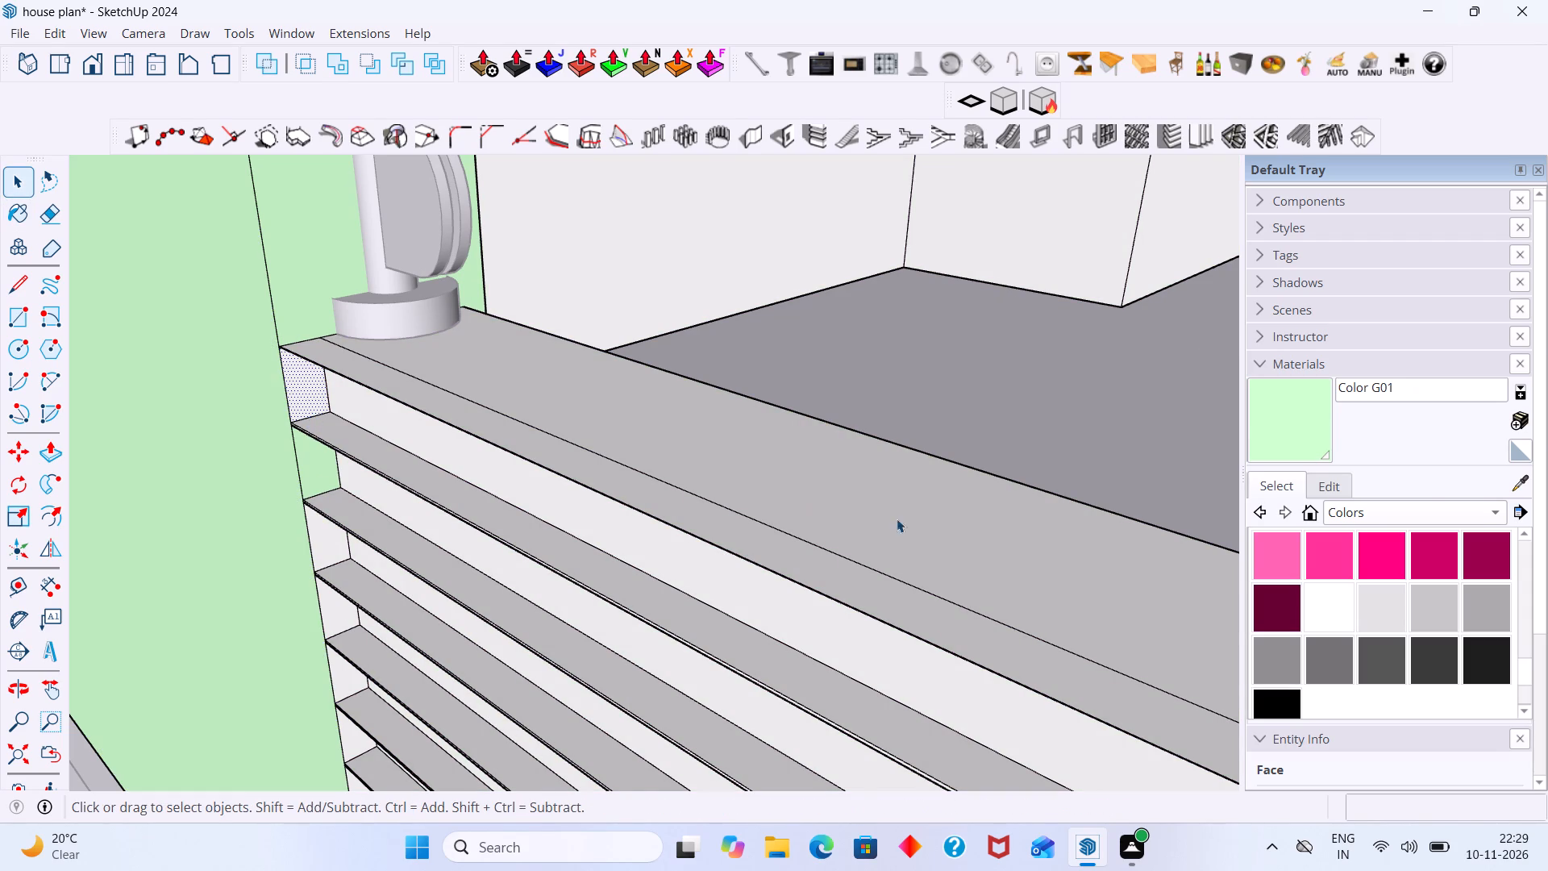
pyautogui.click(1526, 478)
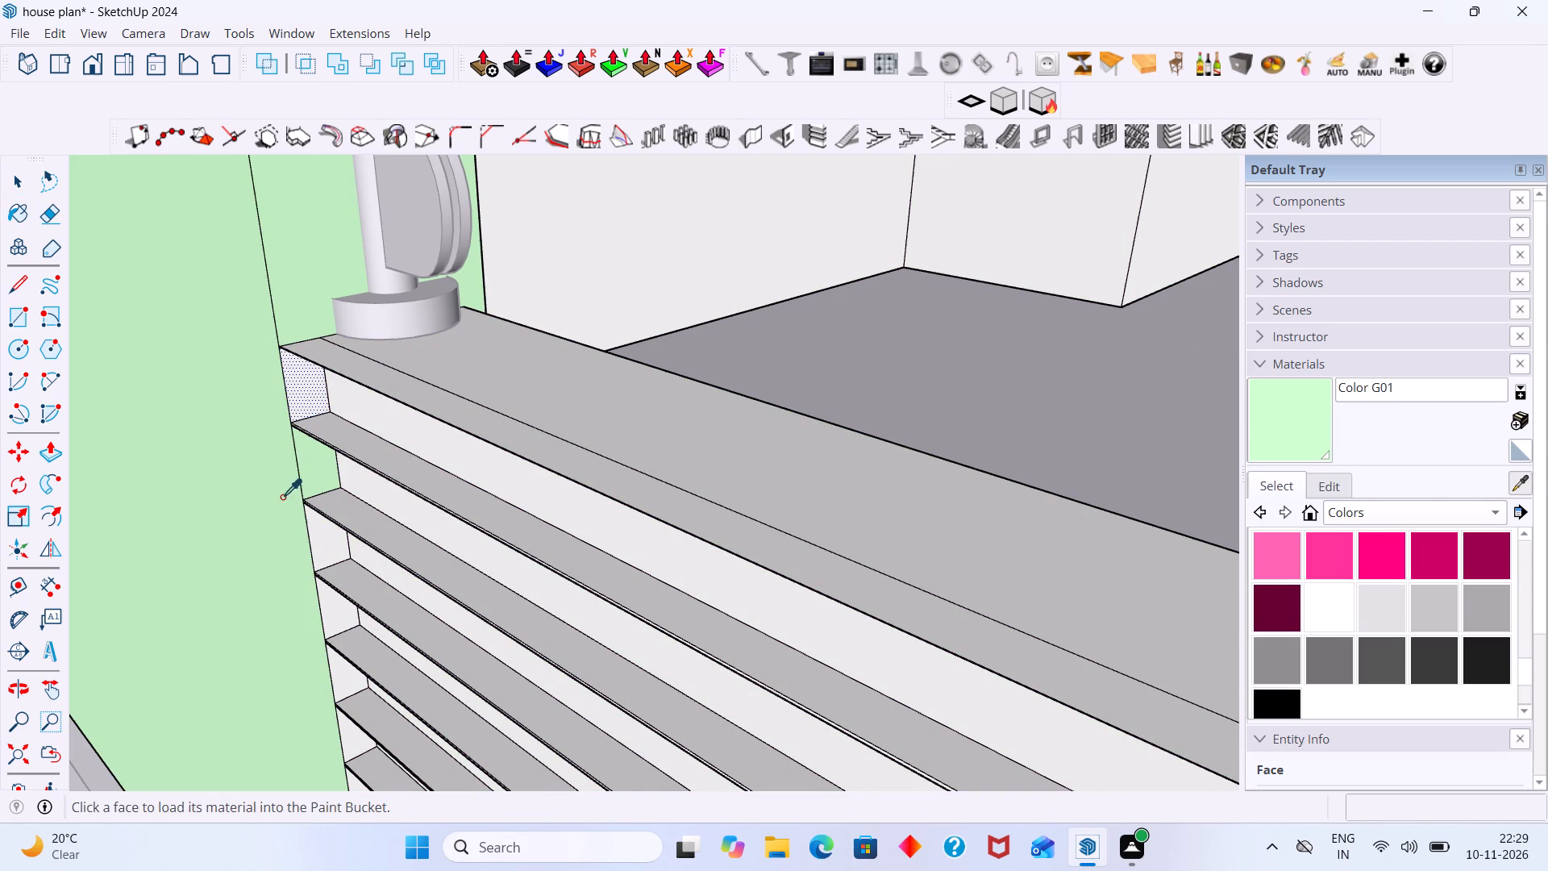
pyautogui.click(252, 503)
pyautogui.scroll(3, 304, 431)
pyautogui.click(303, 394)
pyautogui.scroll(3, 355, 598)
pyautogui.click(325, 582)
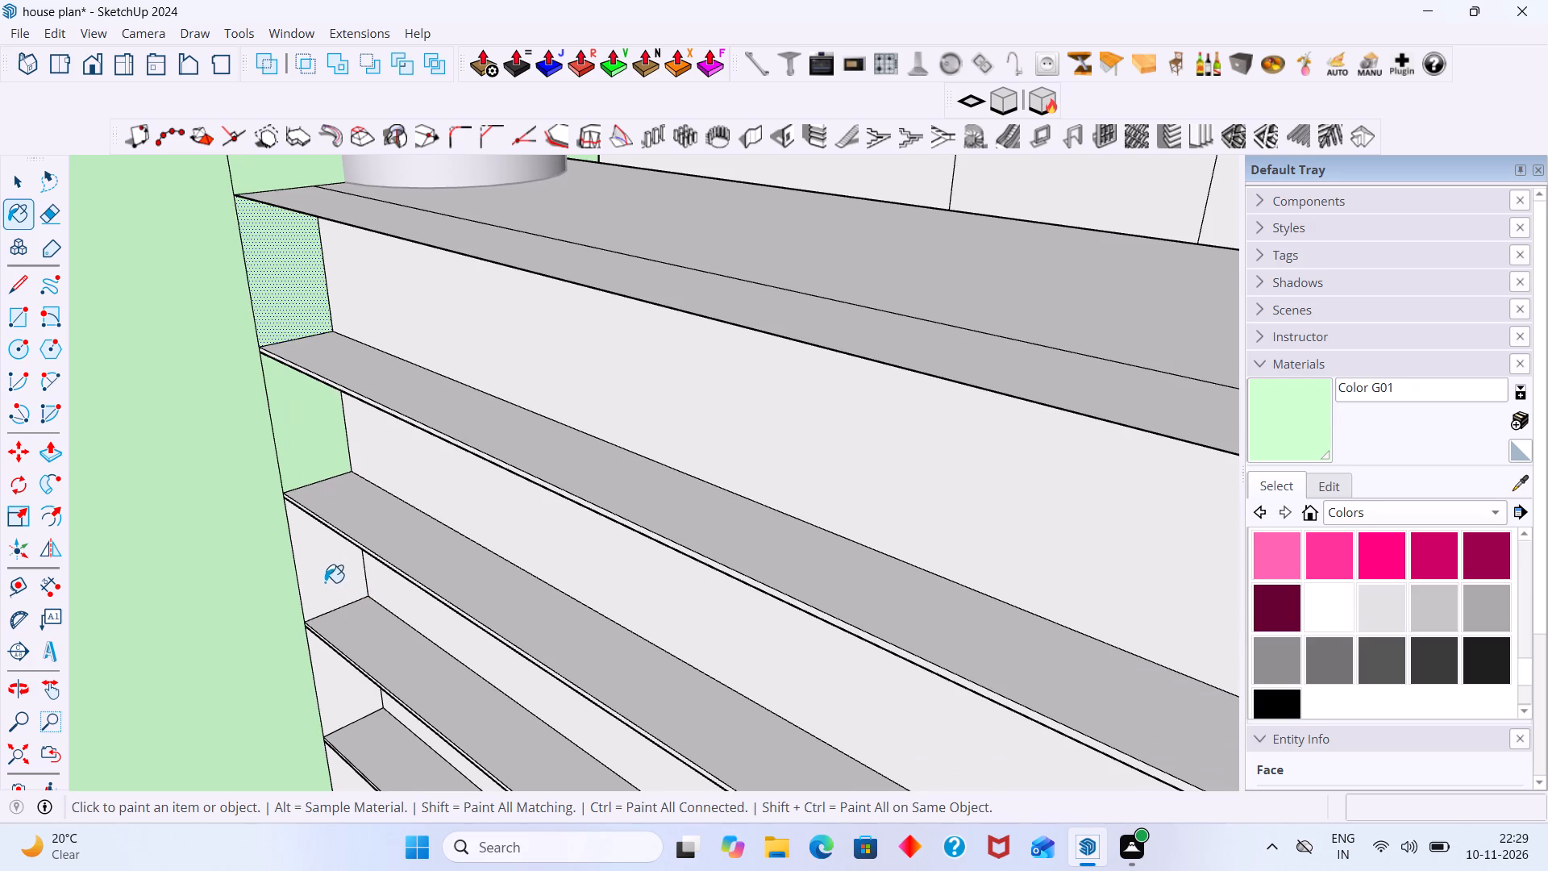
pyautogui.click(342, 695)
pyautogui.scroll(-1, 334, 676)
pyautogui.keyDown('shift'); pyautogui.moveTo(310, 682); pyautogui.dragTo(322, 423, button='middle'); pyautogui.keyUp('shift')
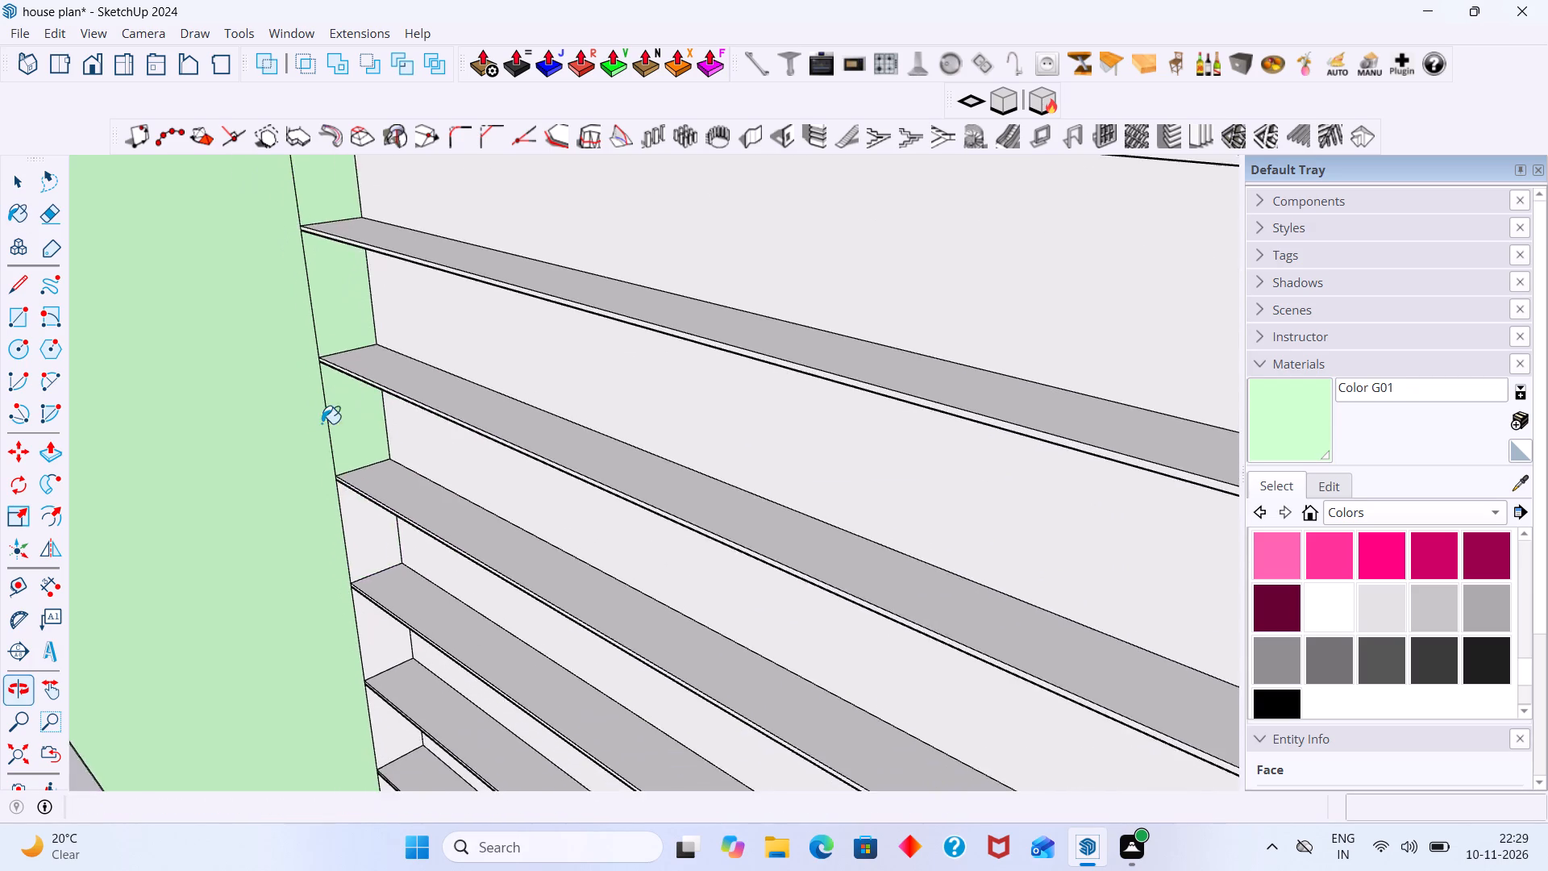
pyautogui.scroll(3, 374, 581)
pyautogui.click(367, 540)
pyautogui.click(363, 672)
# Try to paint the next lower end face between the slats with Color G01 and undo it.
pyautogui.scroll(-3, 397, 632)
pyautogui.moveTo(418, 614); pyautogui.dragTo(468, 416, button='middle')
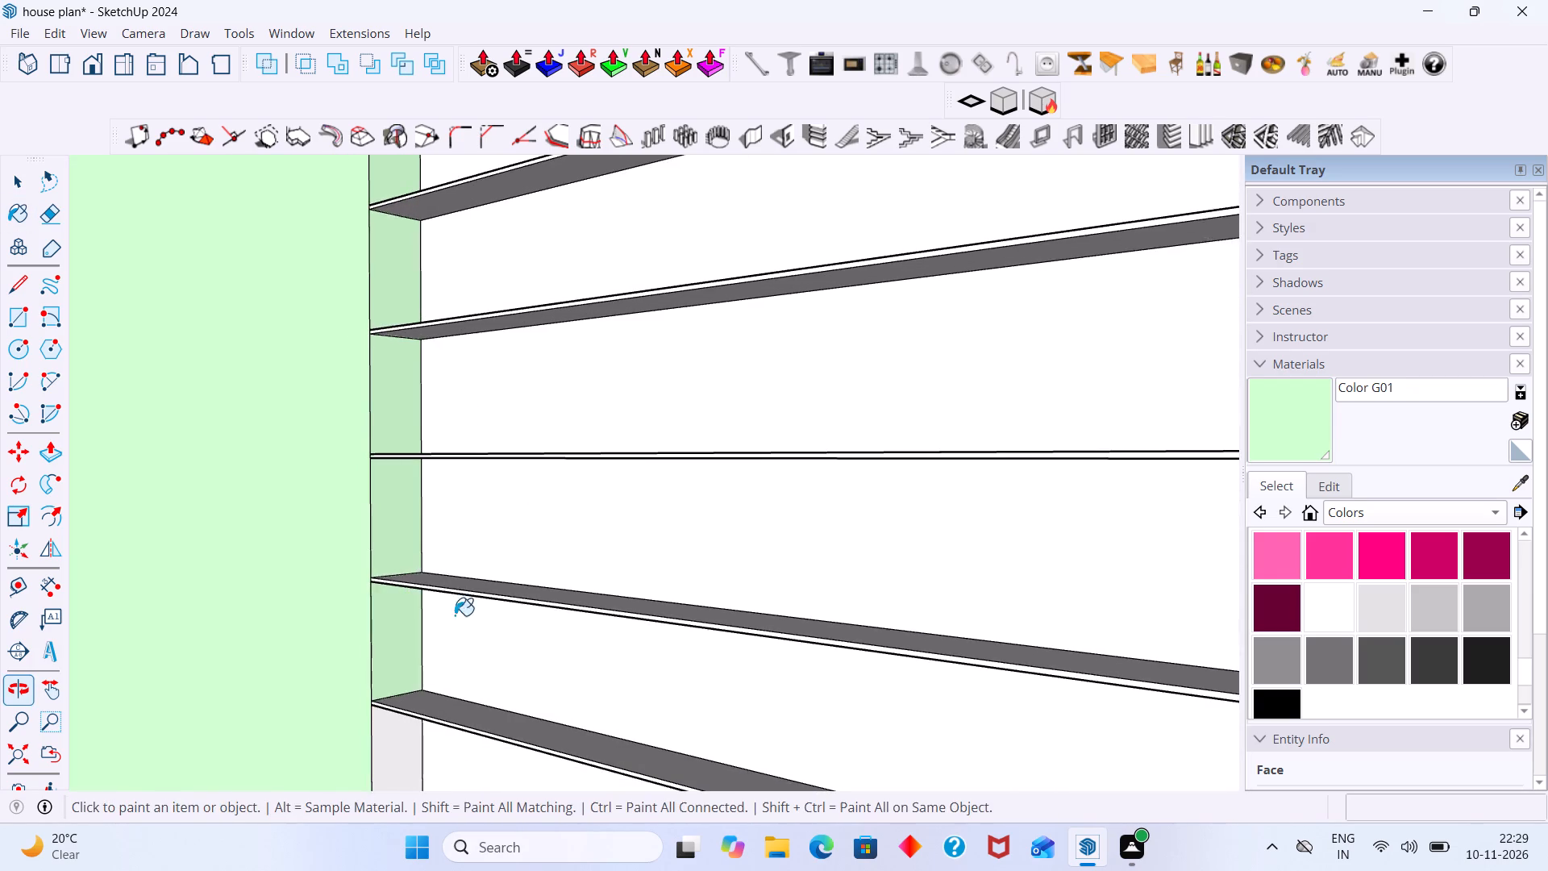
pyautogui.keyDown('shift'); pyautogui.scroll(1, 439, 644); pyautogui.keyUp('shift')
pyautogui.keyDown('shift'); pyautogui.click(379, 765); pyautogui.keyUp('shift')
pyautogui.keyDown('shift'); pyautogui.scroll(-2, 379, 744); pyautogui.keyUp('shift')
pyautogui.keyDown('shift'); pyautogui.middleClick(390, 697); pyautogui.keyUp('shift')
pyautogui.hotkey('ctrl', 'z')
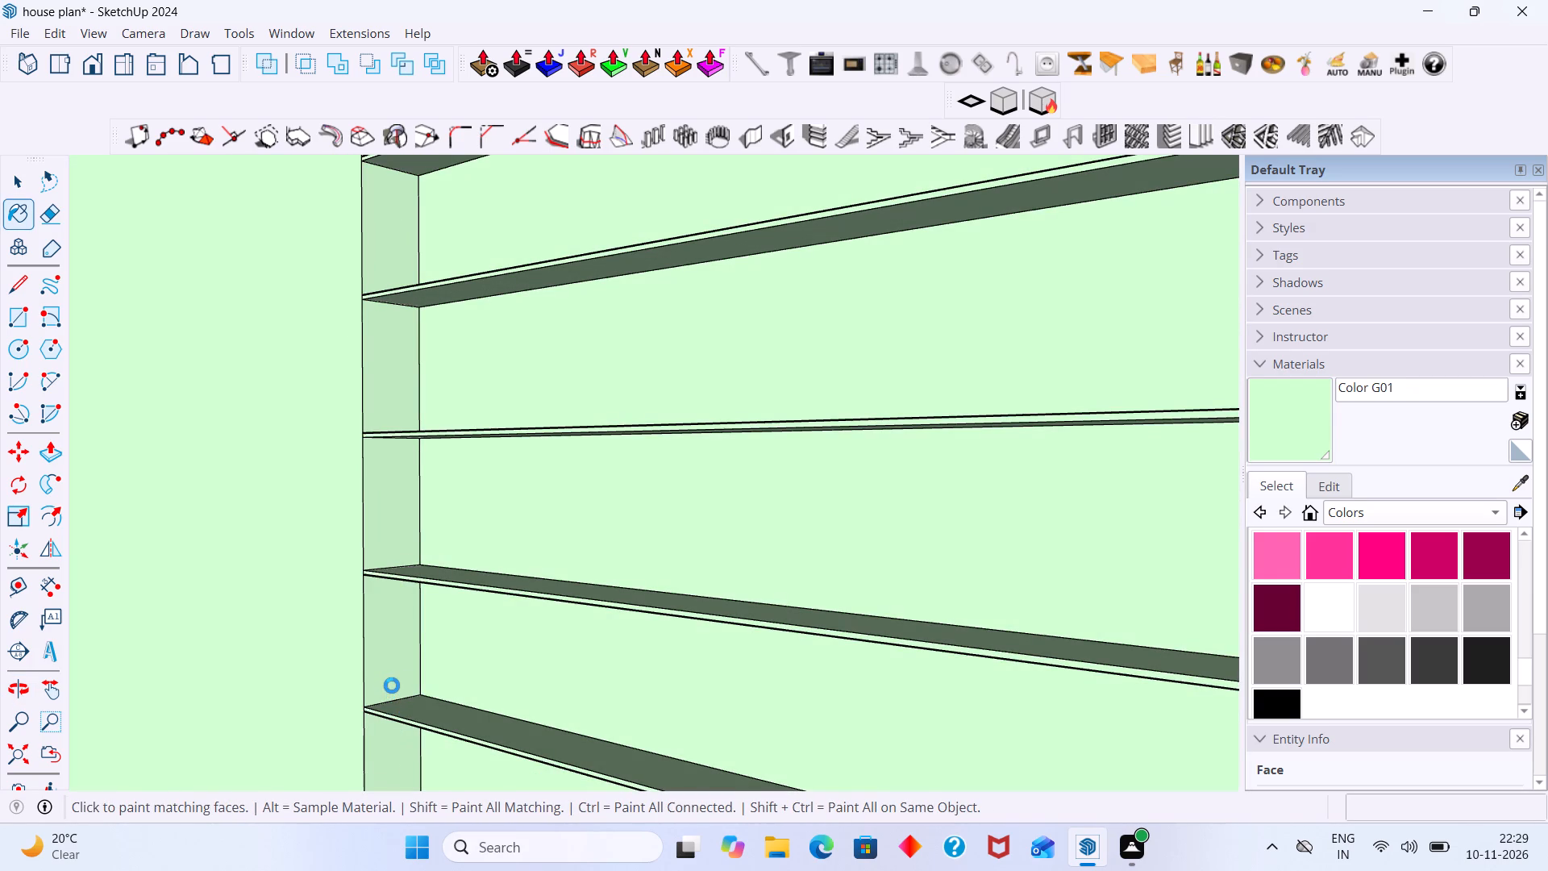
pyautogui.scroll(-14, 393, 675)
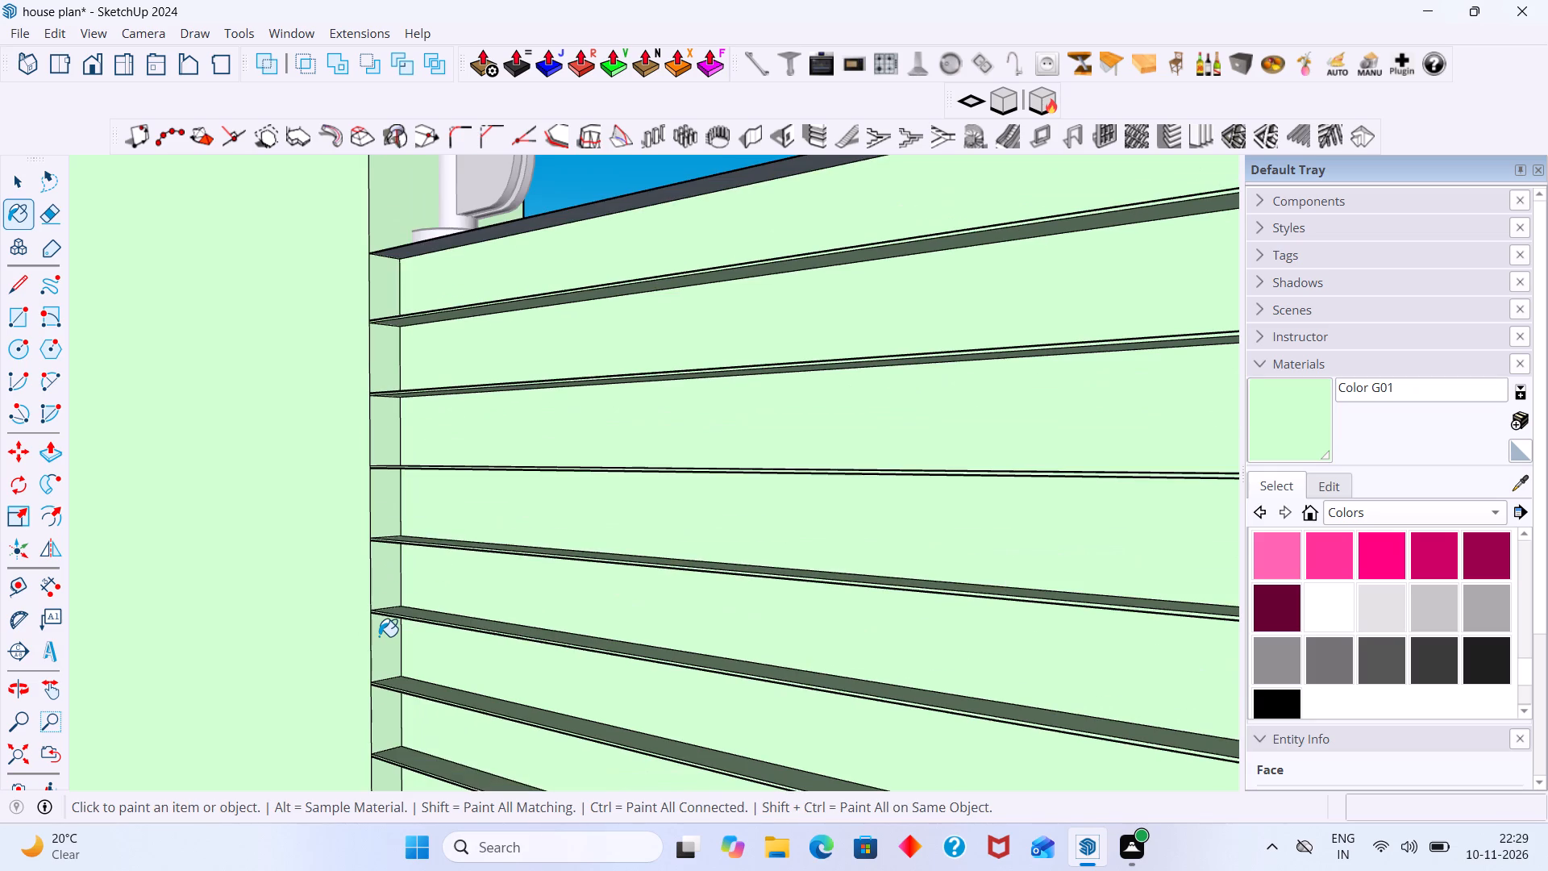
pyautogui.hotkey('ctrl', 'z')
# Paint the next three unpainted end faces down between the slats beside the corner parapet with Color G01.
pyautogui.scroll(-3, 417, 627)
pyautogui.press('space')
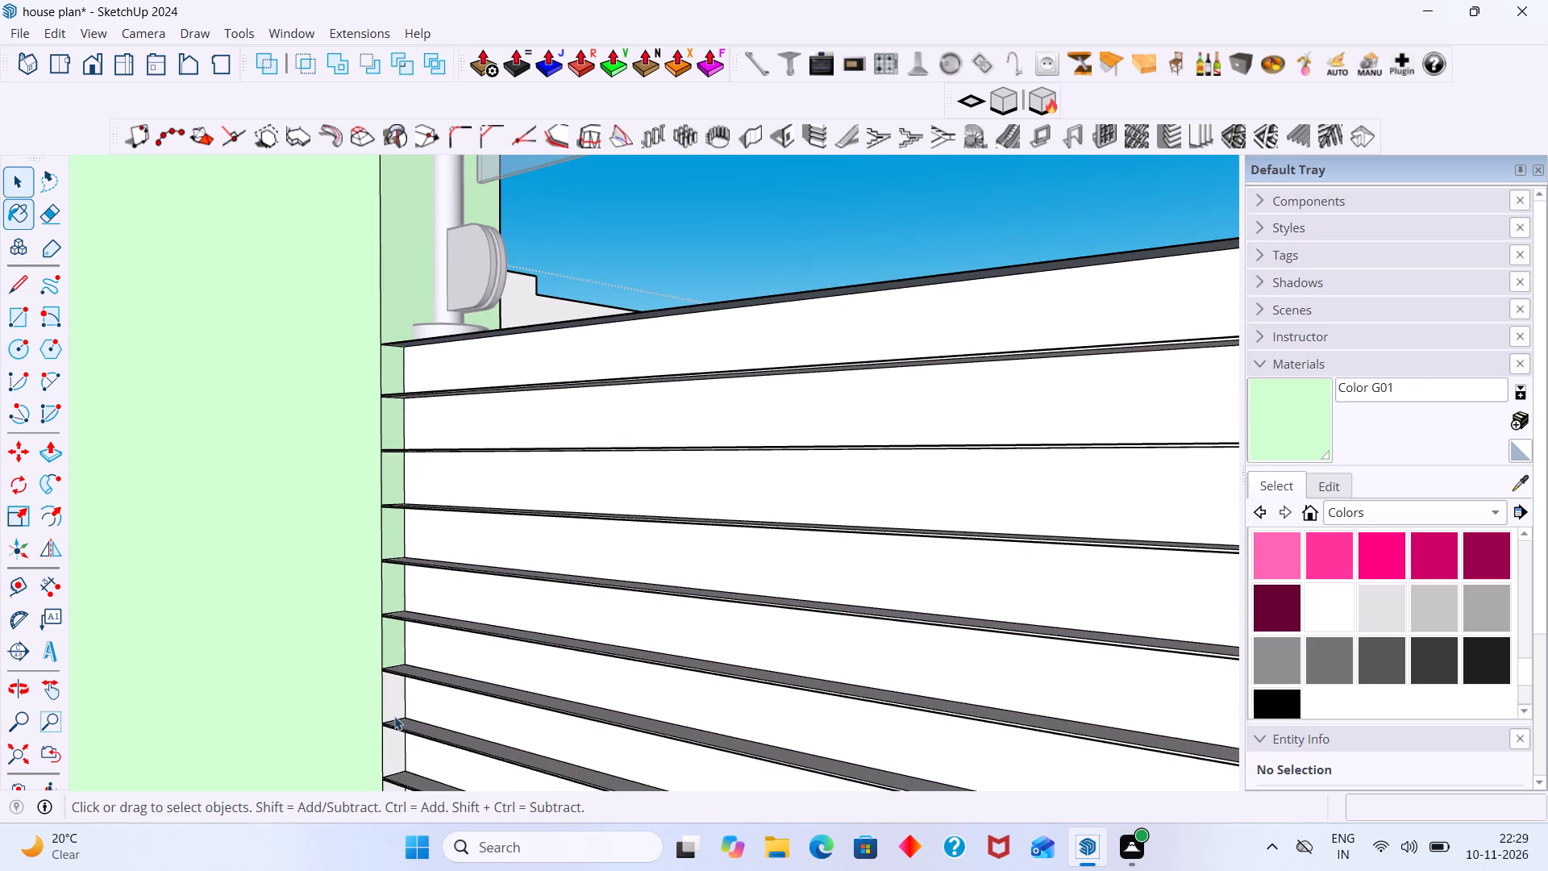
pyautogui.scroll(5, 390, 698)
pyautogui.click(390, 697)
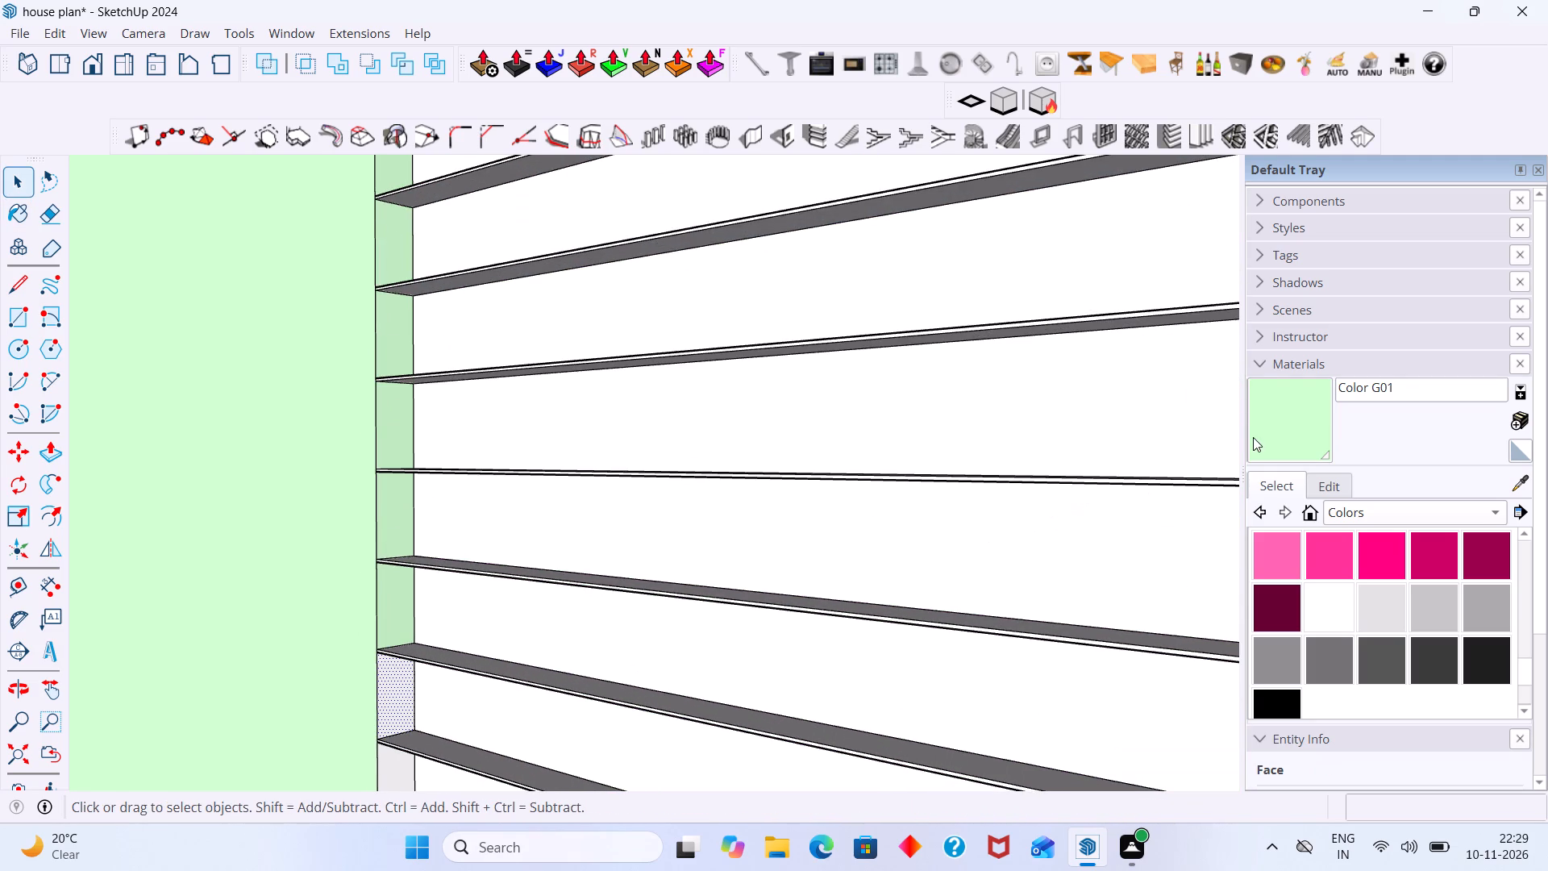
pyautogui.click(1255, 436)
pyautogui.click(394, 704)
pyautogui.scroll(-2, 394, 704)
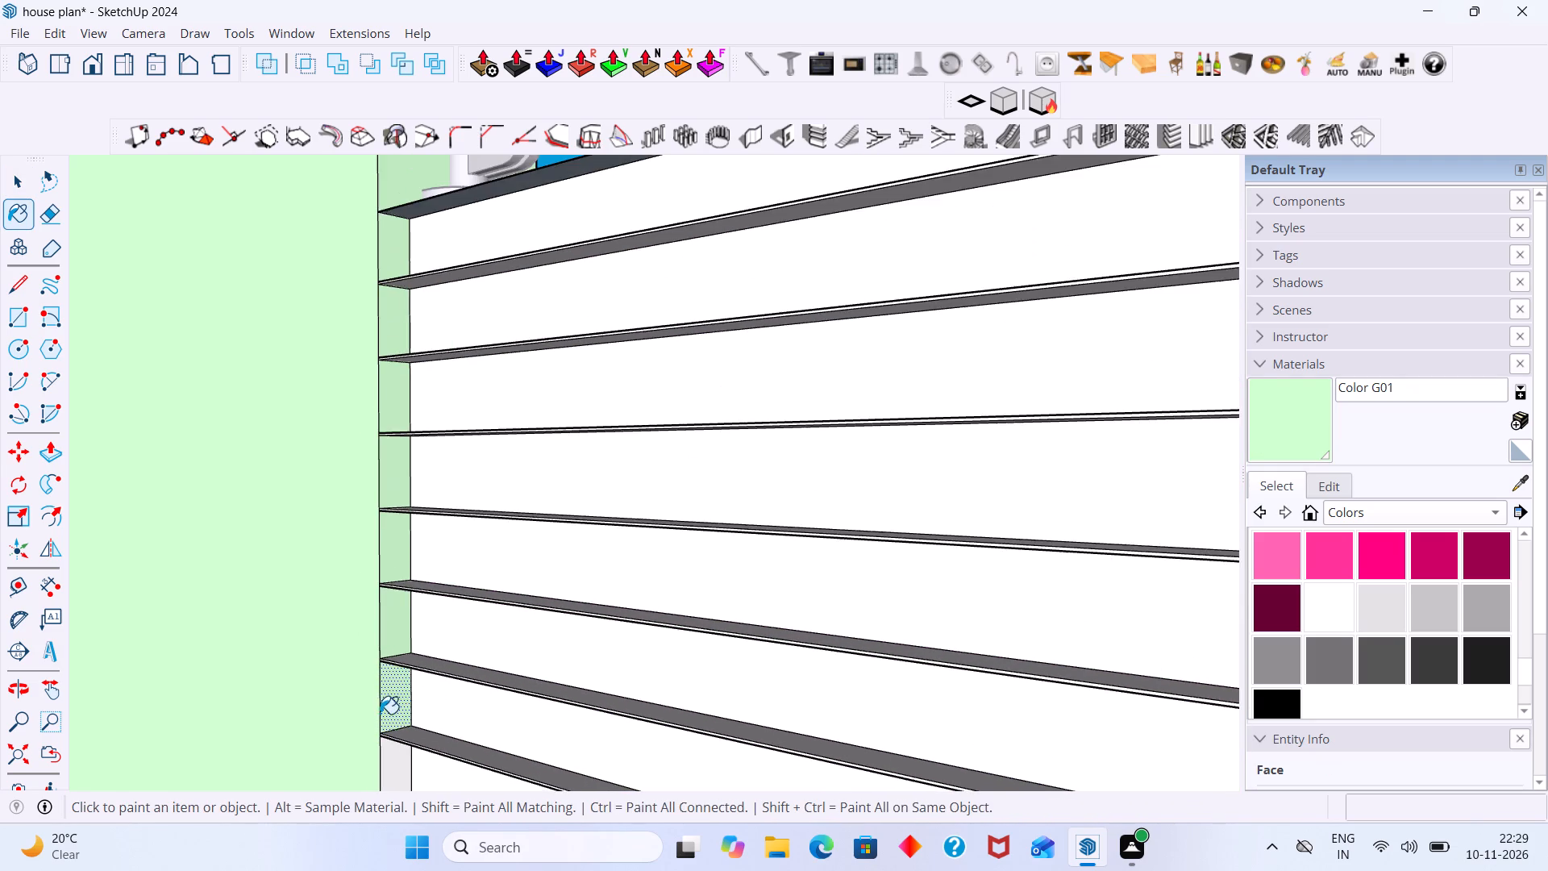
pyautogui.moveTo(379, 706); pyautogui.dragTo(480, 460, button='middle')
pyautogui.scroll(4, 511, 570)
pyautogui.click(489, 538)
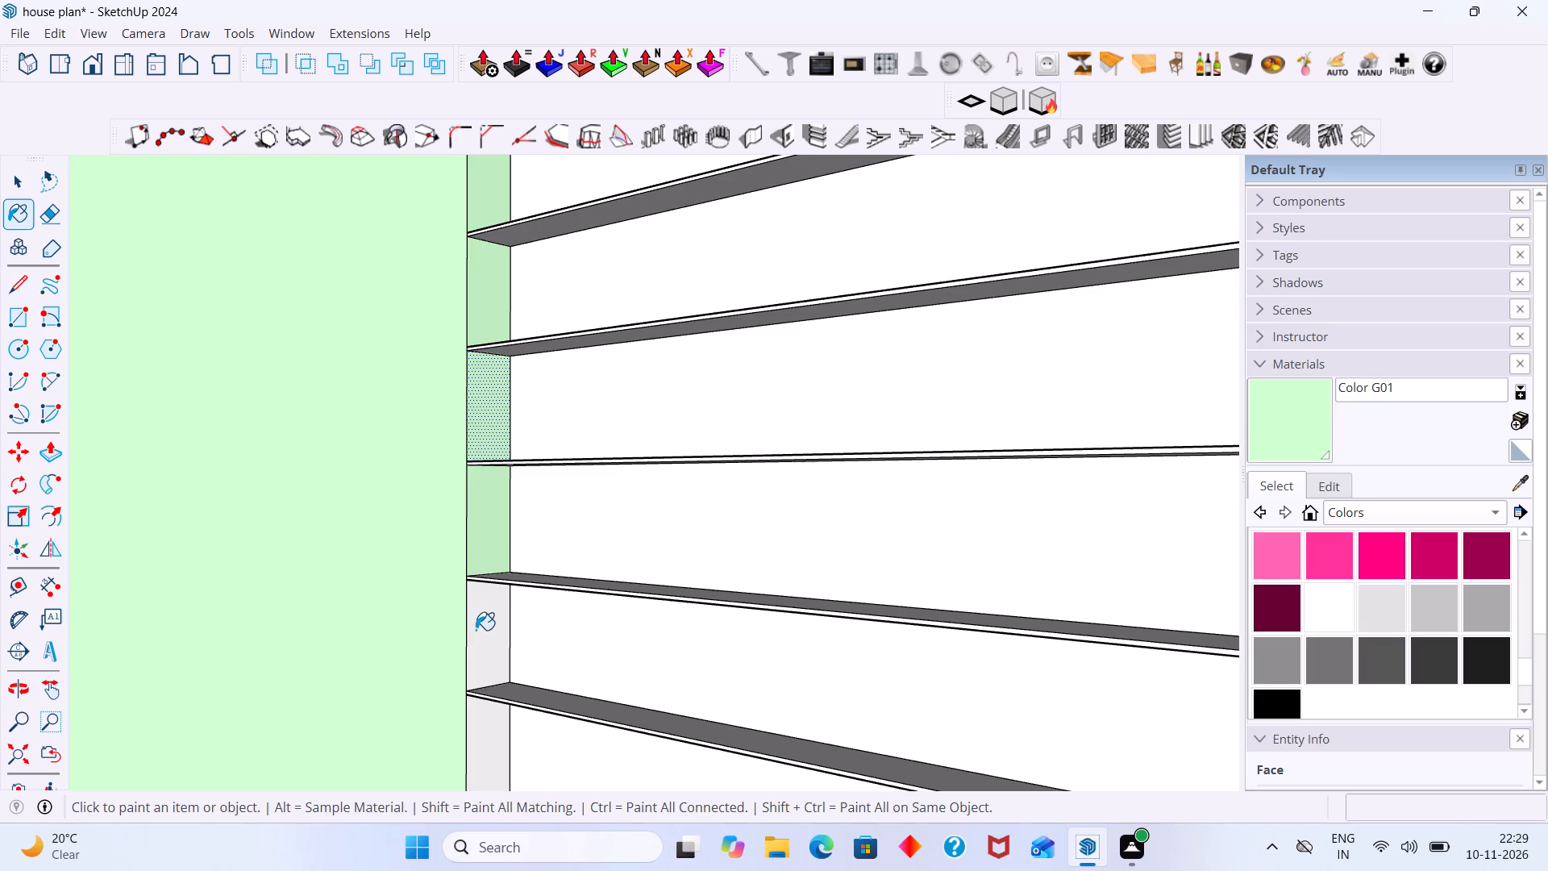
pyautogui.click(476, 629)
# Paint the remaining small end faces between the slats, down to the lowest one, with Color G01.
pyautogui.scroll(-4, 483, 613)
pyautogui.keyDown('shift'); pyautogui.moveTo(503, 557); pyautogui.dragTo(564, 438, button='middle'); pyautogui.keyUp('shift')
pyautogui.keyDown('shift'); pyautogui.scroll(3, 562, 524); pyautogui.keyUp('shift')
pyautogui.keyDown('shift'); pyautogui.click(551, 600); pyautogui.keyUp('shift')
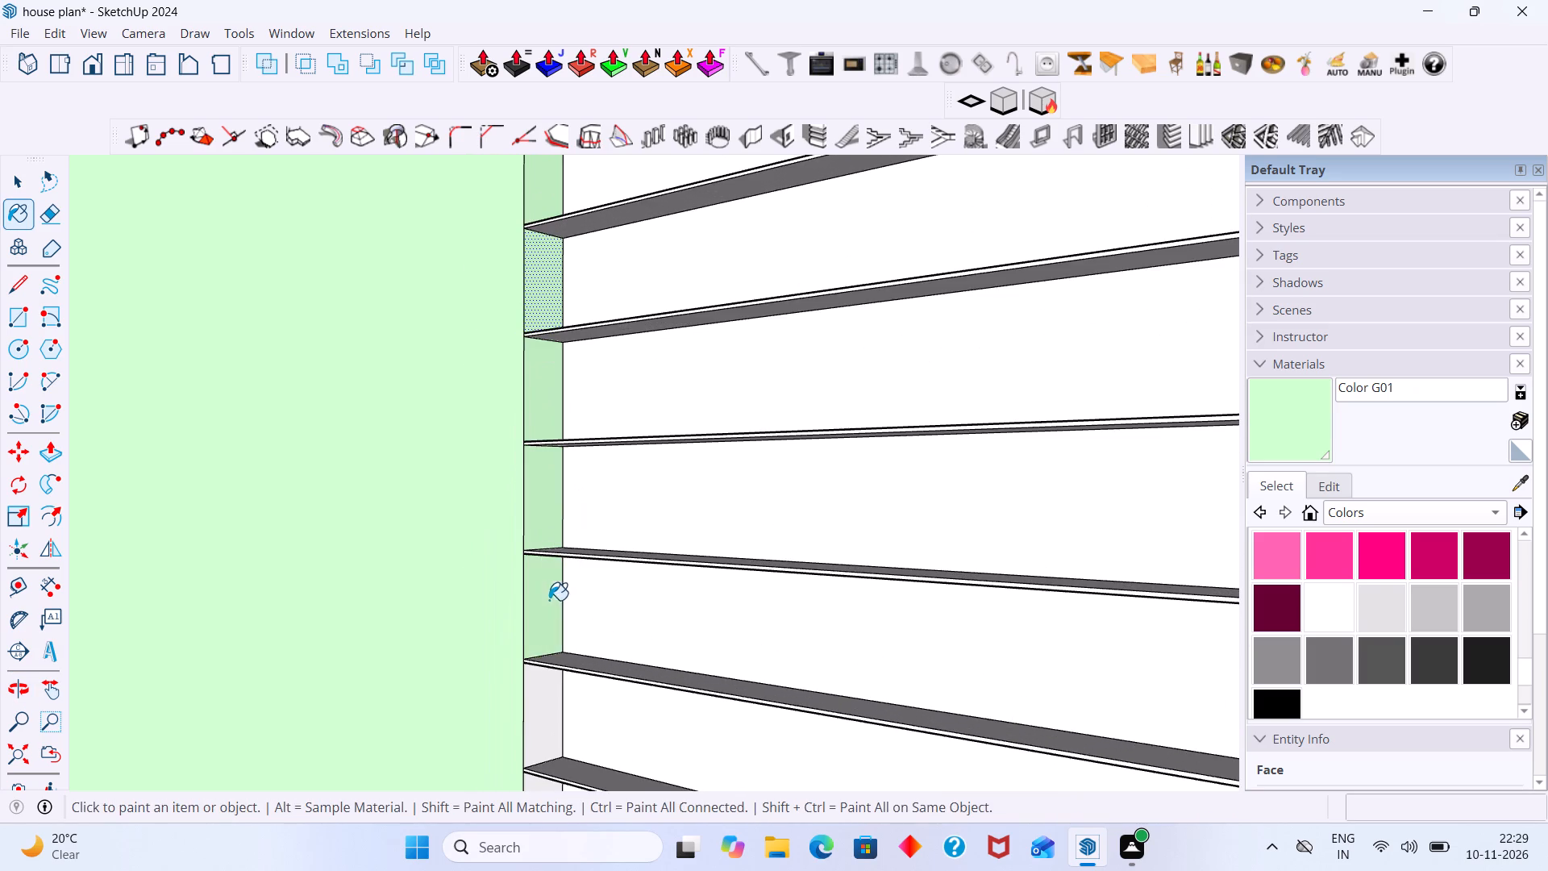
pyautogui.keyDown('shift'); pyautogui.scroll(-3, 544, 588); pyautogui.keyUp('shift')
pyautogui.keyDown('shift'); pyautogui.moveTo(529, 638); pyautogui.dragTo(604, 459, button='middle'); pyautogui.keyUp('shift')
pyautogui.keyDown('shift'); pyautogui.scroll(2, 644, 479); pyautogui.keyUp('shift')
pyautogui.keyDown('shift'); pyautogui.click(602, 511); pyautogui.keyUp('shift')
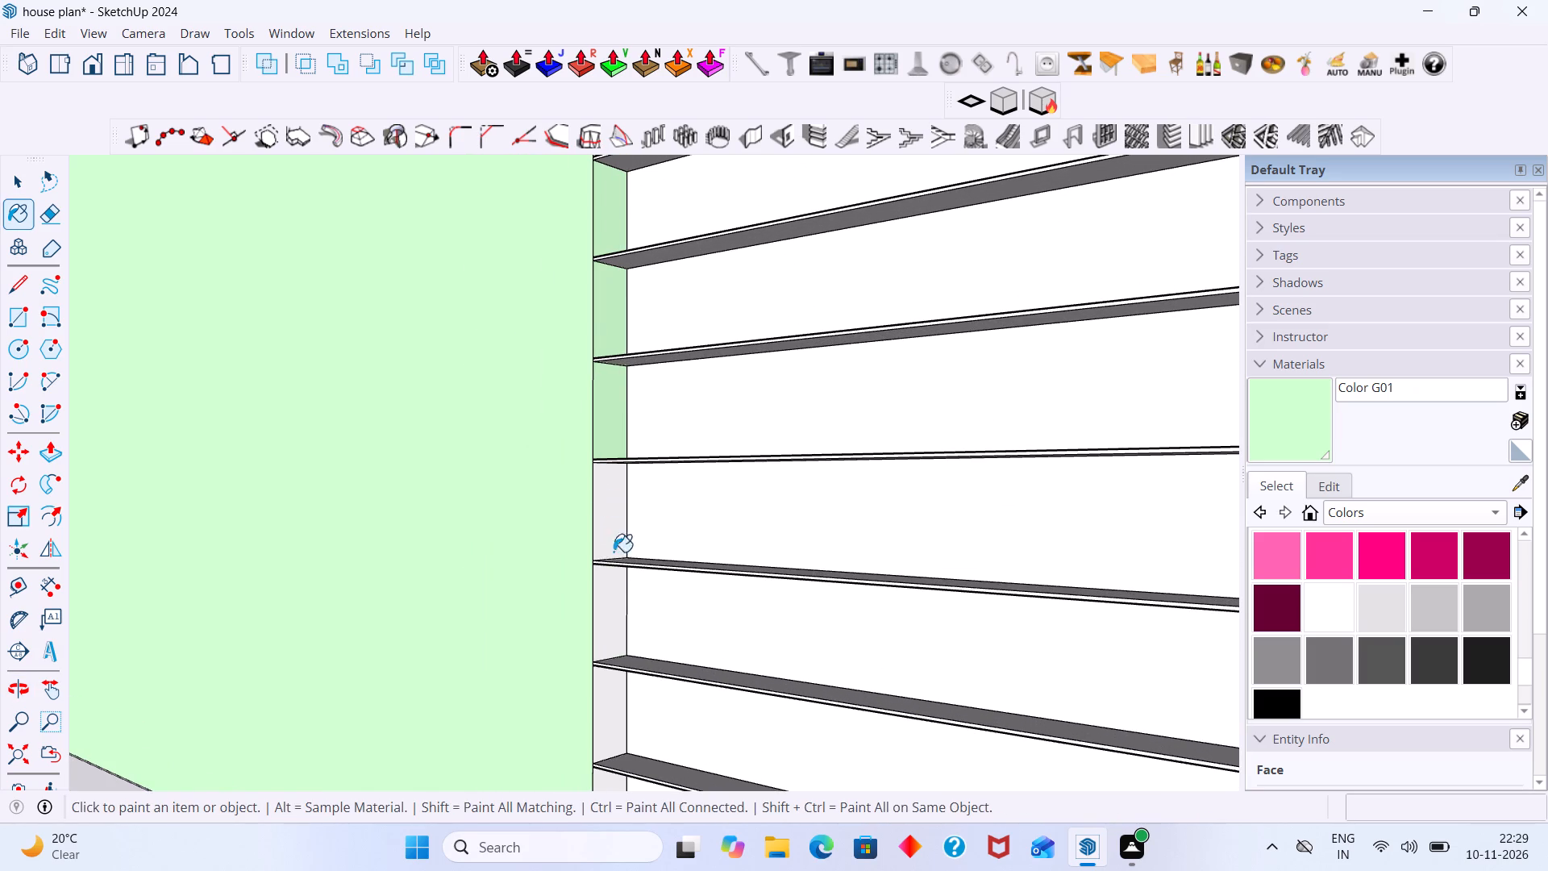
pyautogui.keyDown('shift'); pyautogui.click(605, 633); pyautogui.keyUp('shift')
pyautogui.keyDown('shift'); pyautogui.click(599, 718); pyautogui.keyUp('shift')
pyautogui.keyDown('shift'); pyautogui.scroll(-2, 597, 698); pyautogui.keyUp('shift')
pyautogui.keyDown('shift'); pyautogui.moveTo(598, 674); pyautogui.dragTo(648, 432, button='middle'); pyautogui.keyUp('shift')
pyautogui.keyDown('shift'); pyautogui.scroll(3, 654, 514); pyautogui.keyUp('shift')
pyautogui.keyDown('shift'); pyautogui.click(644, 546); pyautogui.keyUp('shift')
# Examine the slat ends and the corner parapet from below, from the inner side and from the front for unpainted faces.
pyautogui.keyDown('shift'); pyautogui.scroll(3, 643, 642); pyautogui.keyUp('shift')
pyautogui.keyDown('shift'); pyautogui.moveTo(643, 636); pyautogui.dragTo(646, 511, button='middle'); pyautogui.keyUp('shift')
pyautogui.keyDown('shift'); pyautogui.scroll(1, 658, 564); pyautogui.keyUp('shift')
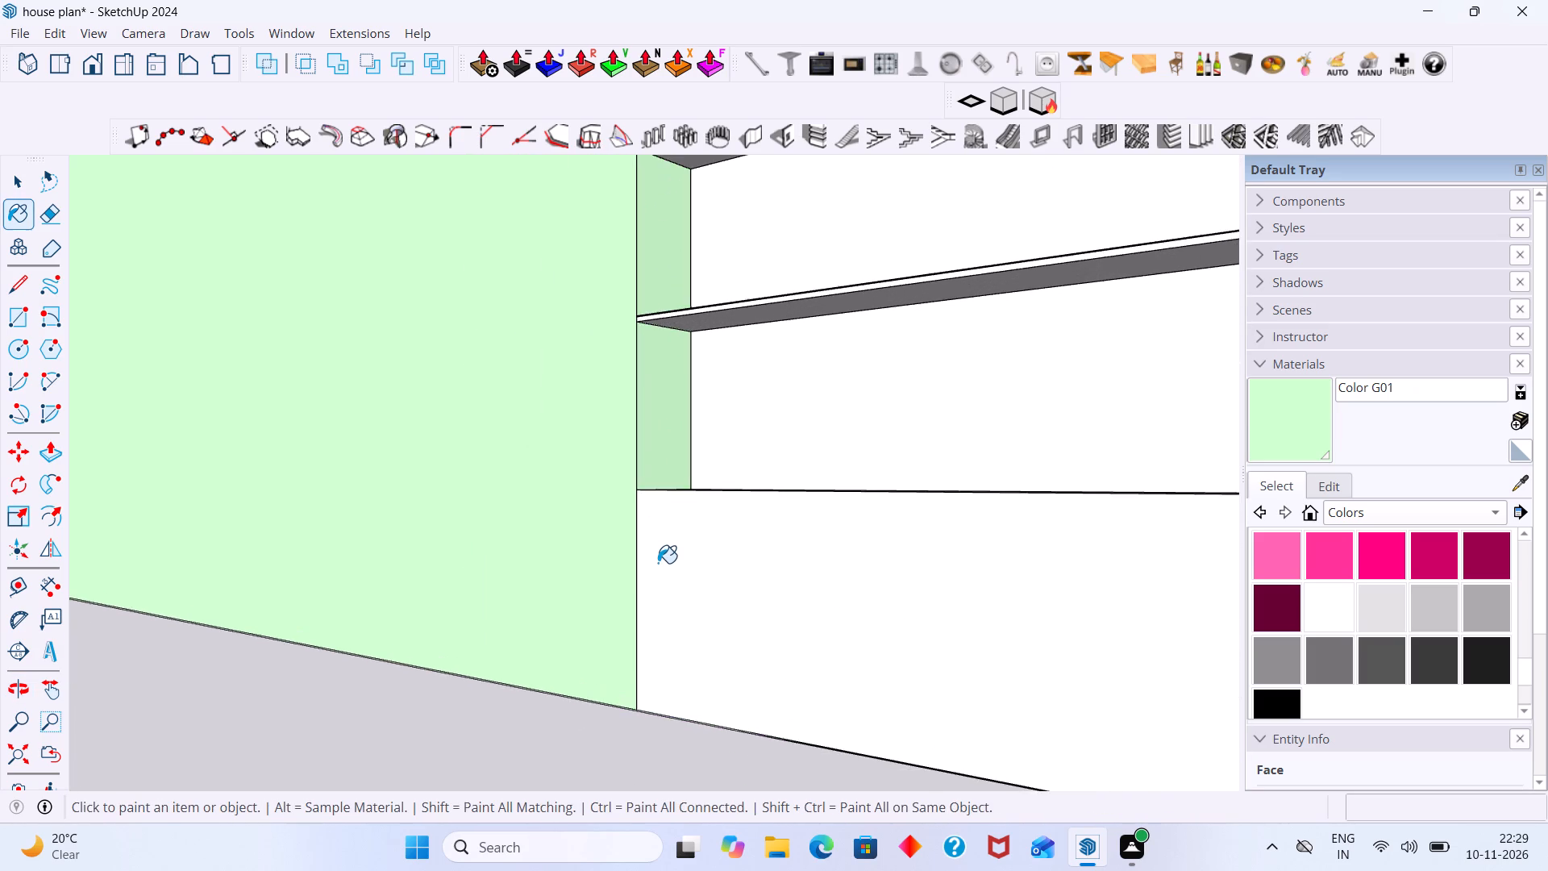
pyautogui.scroll(-6, 657, 562)
pyautogui.moveTo(699, 494); pyautogui.dragTo(709, 615, button='middle')
pyautogui.scroll(-6, 710, 561)
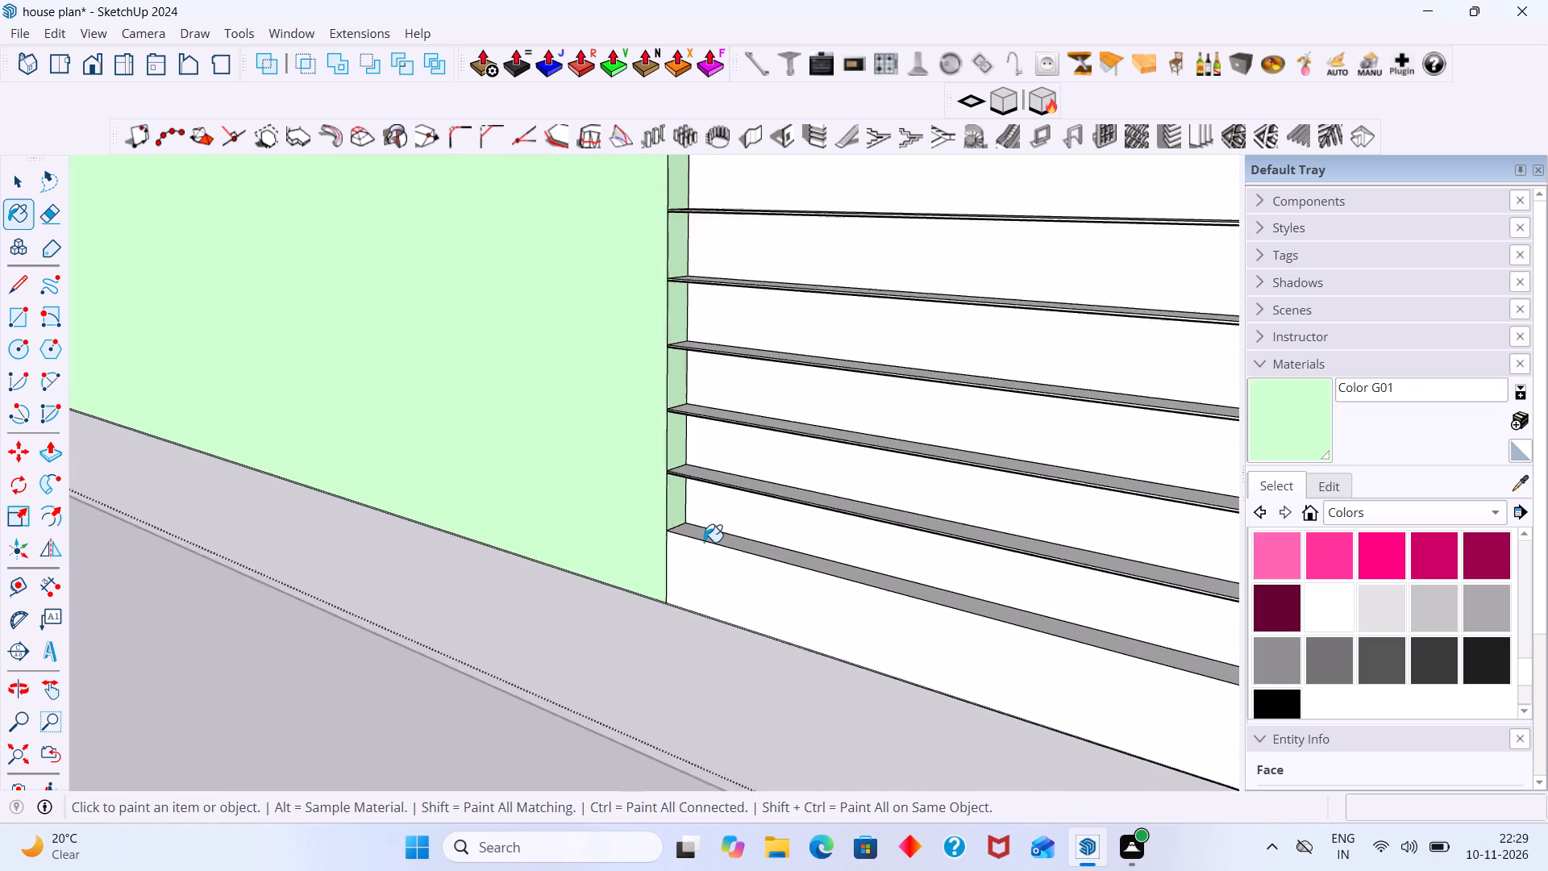
pyautogui.scroll(-20, 704, 542)
pyautogui.scroll(-8, 704, 542)
pyautogui.moveTo(747, 389); pyautogui.dragTo(548, 494, button='middle')
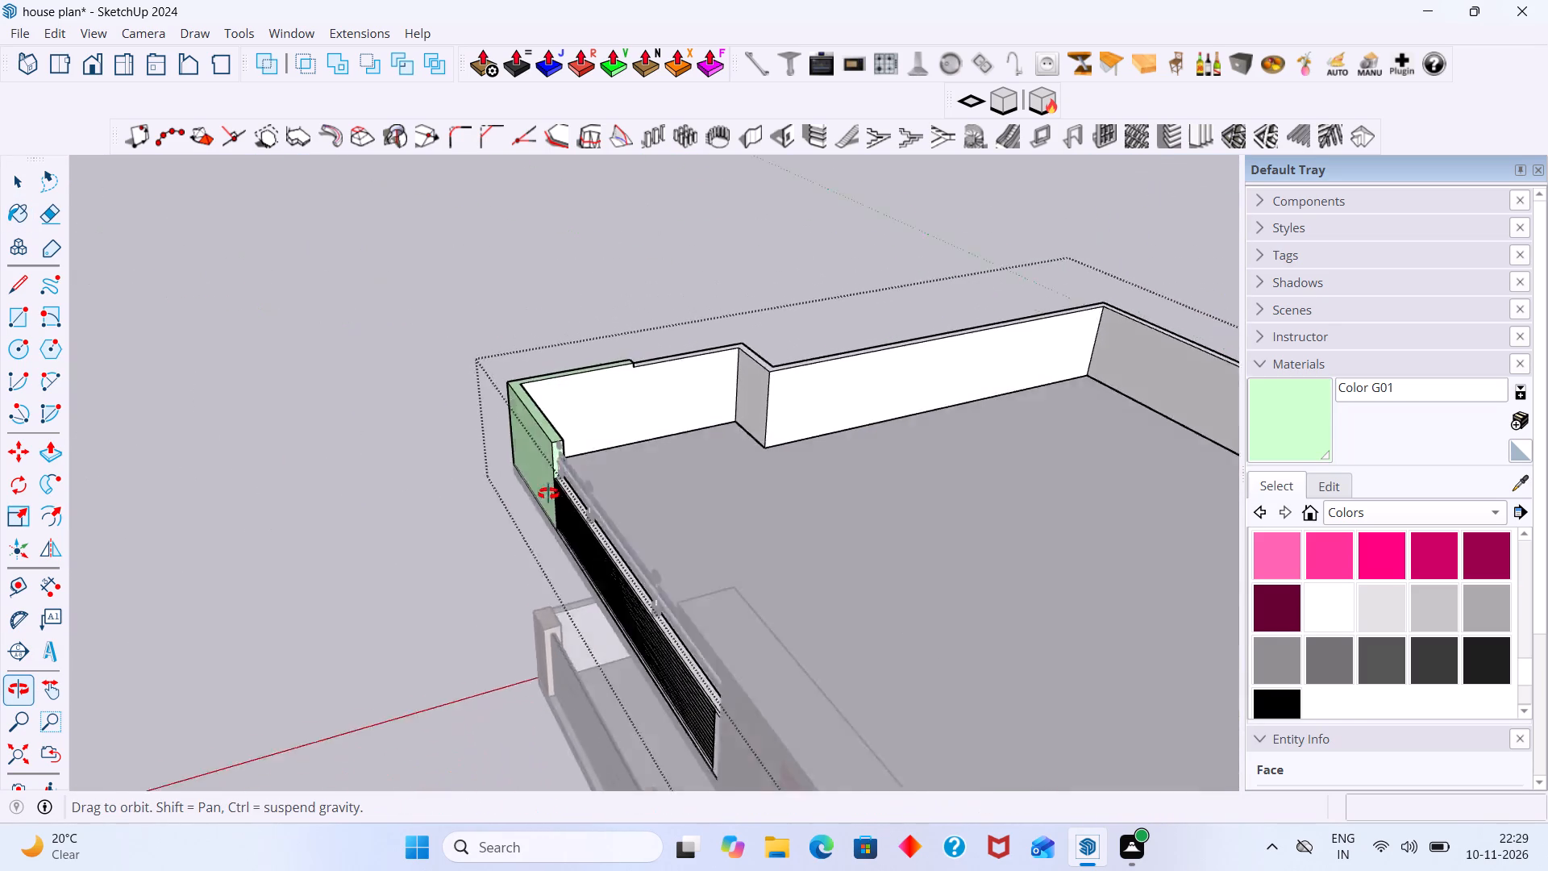
pyautogui.moveTo(548, 494); pyautogui.dragTo(331, 527, button='middle')
pyautogui.scroll(17, 546, 458)
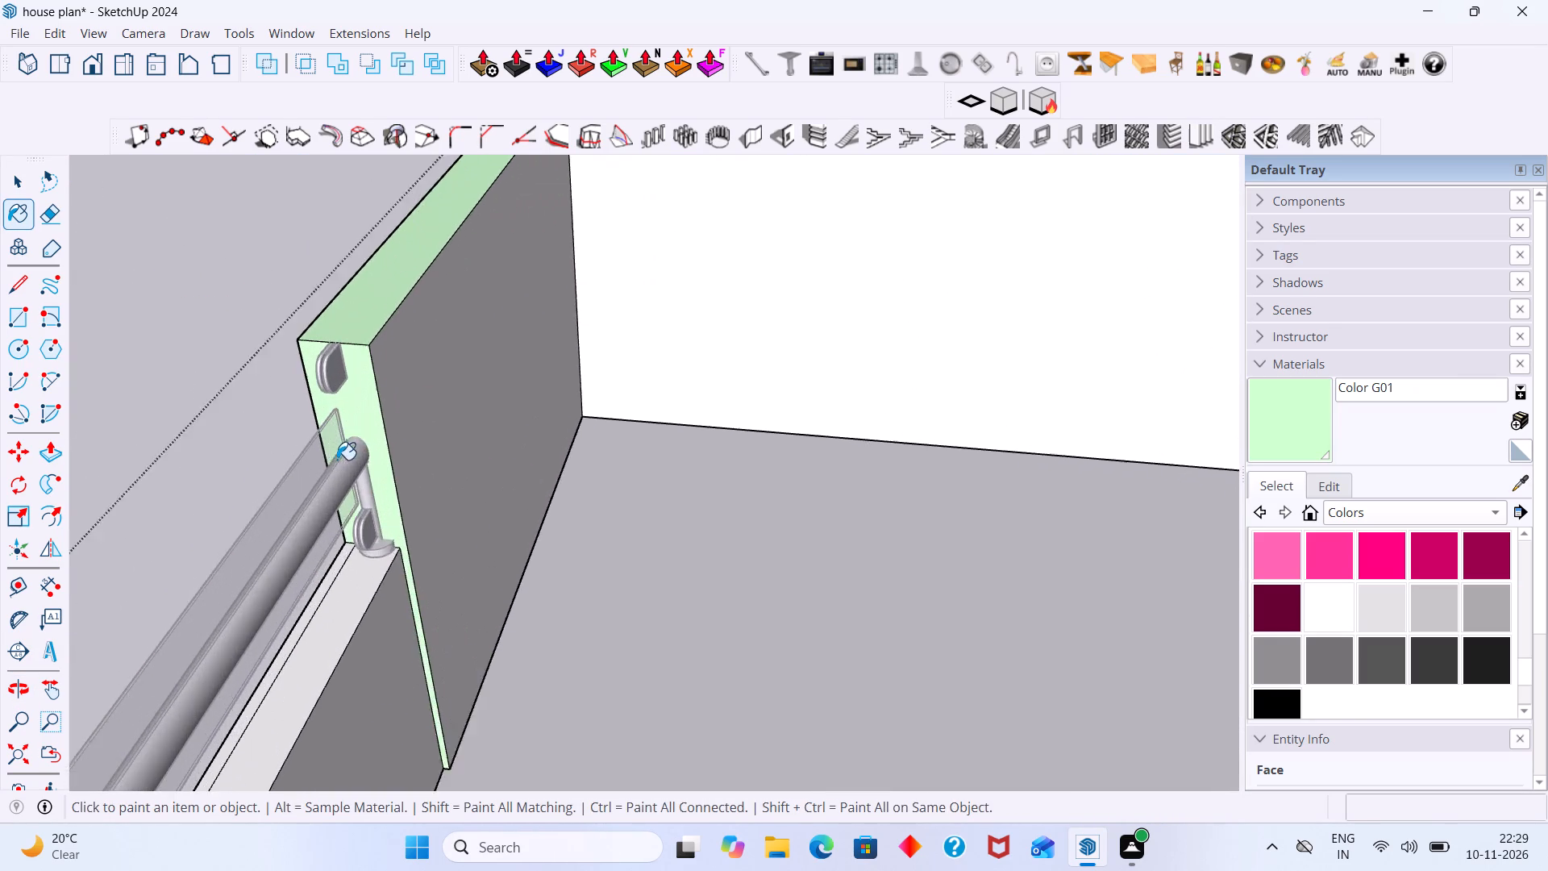
pyautogui.scroll(13, 337, 460)
pyautogui.press('space')
pyautogui.scroll(-4, 386, 549)
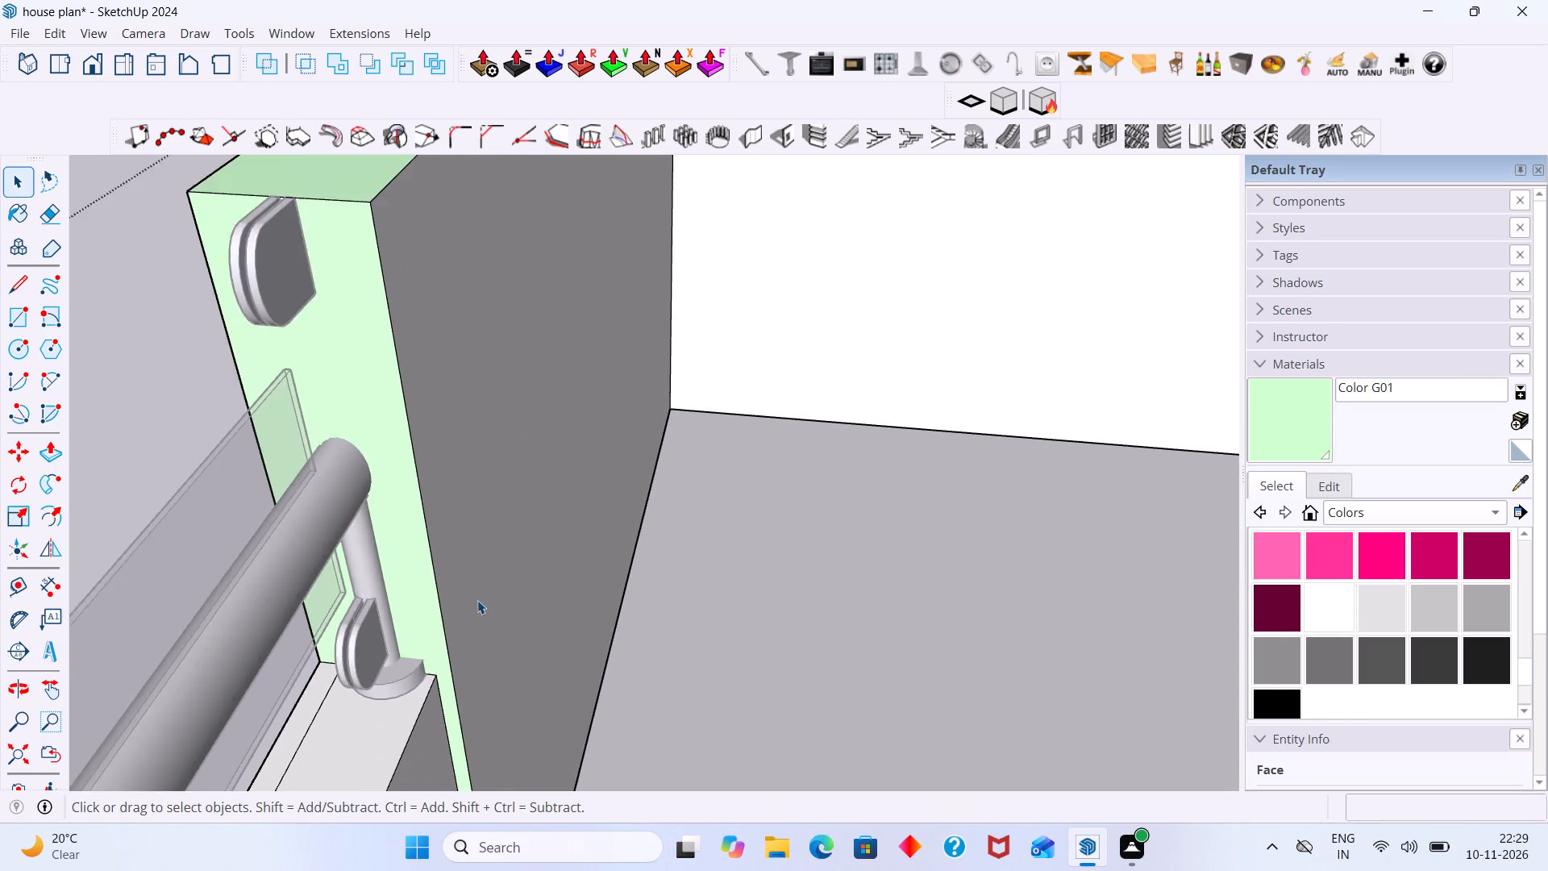
pyautogui.scroll(-10, 477, 600)
pyautogui.moveTo(524, 631); pyautogui.dragTo(951, 498, button='middle')
pyautogui.scroll(-5, 976, 493)
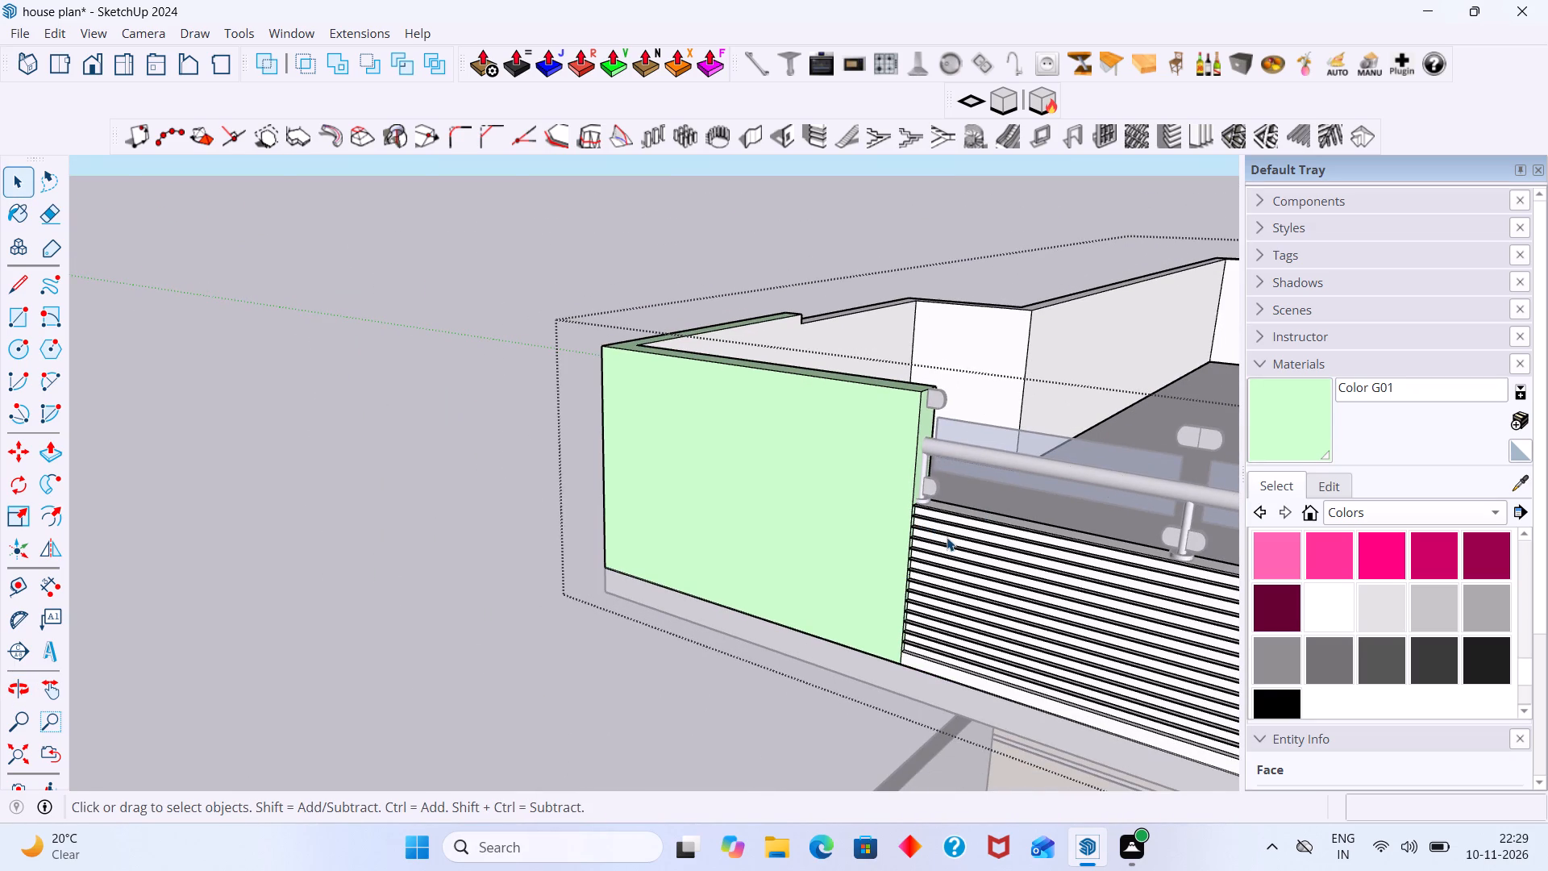
pyautogui.keyDown('shift'); pyautogui.moveTo(929, 536); pyautogui.dragTo(583, 500, button='middle'); pyautogui.keyUp('shift')
pyautogui.scroll(3, 509, 597)
pyautogui.moveTo(513, 598); pyautogui.dragTo(645, 574, button='middle')
pyautogui.scroll(2, 821, 506)
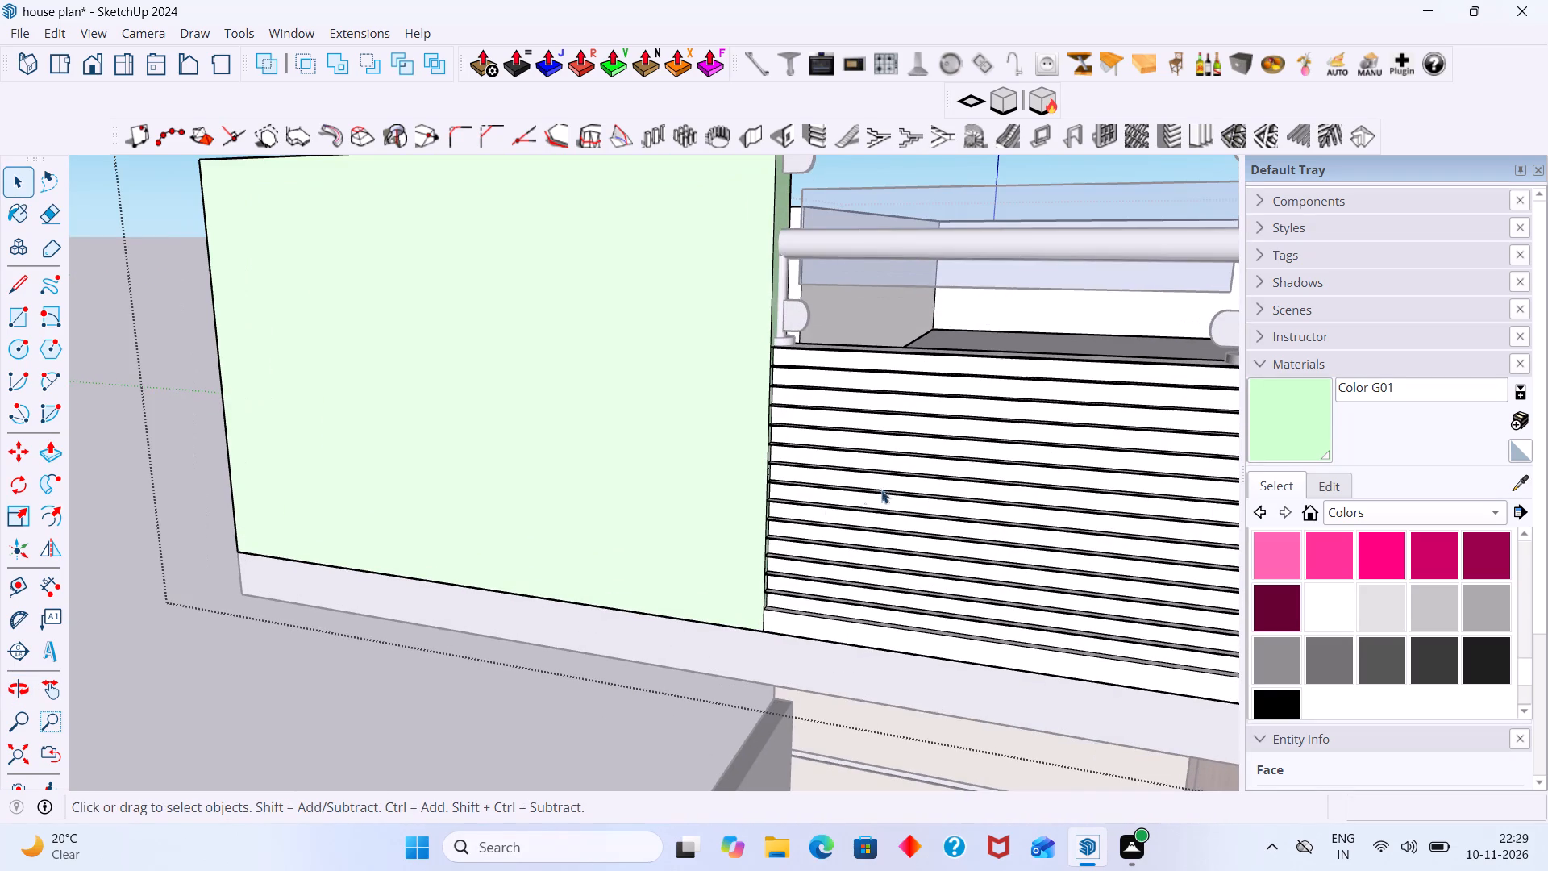
# Sample the yellow Color E03 from the facade's side bands and paint a middle slat of the balcony parapet with it.
pyautogui.click(885, 484)
pyautogui.moveTo(884, 478); pyautogui.dragTo(572, 465, button='middle')
pyautogui.scroll(-3, 740, 440)
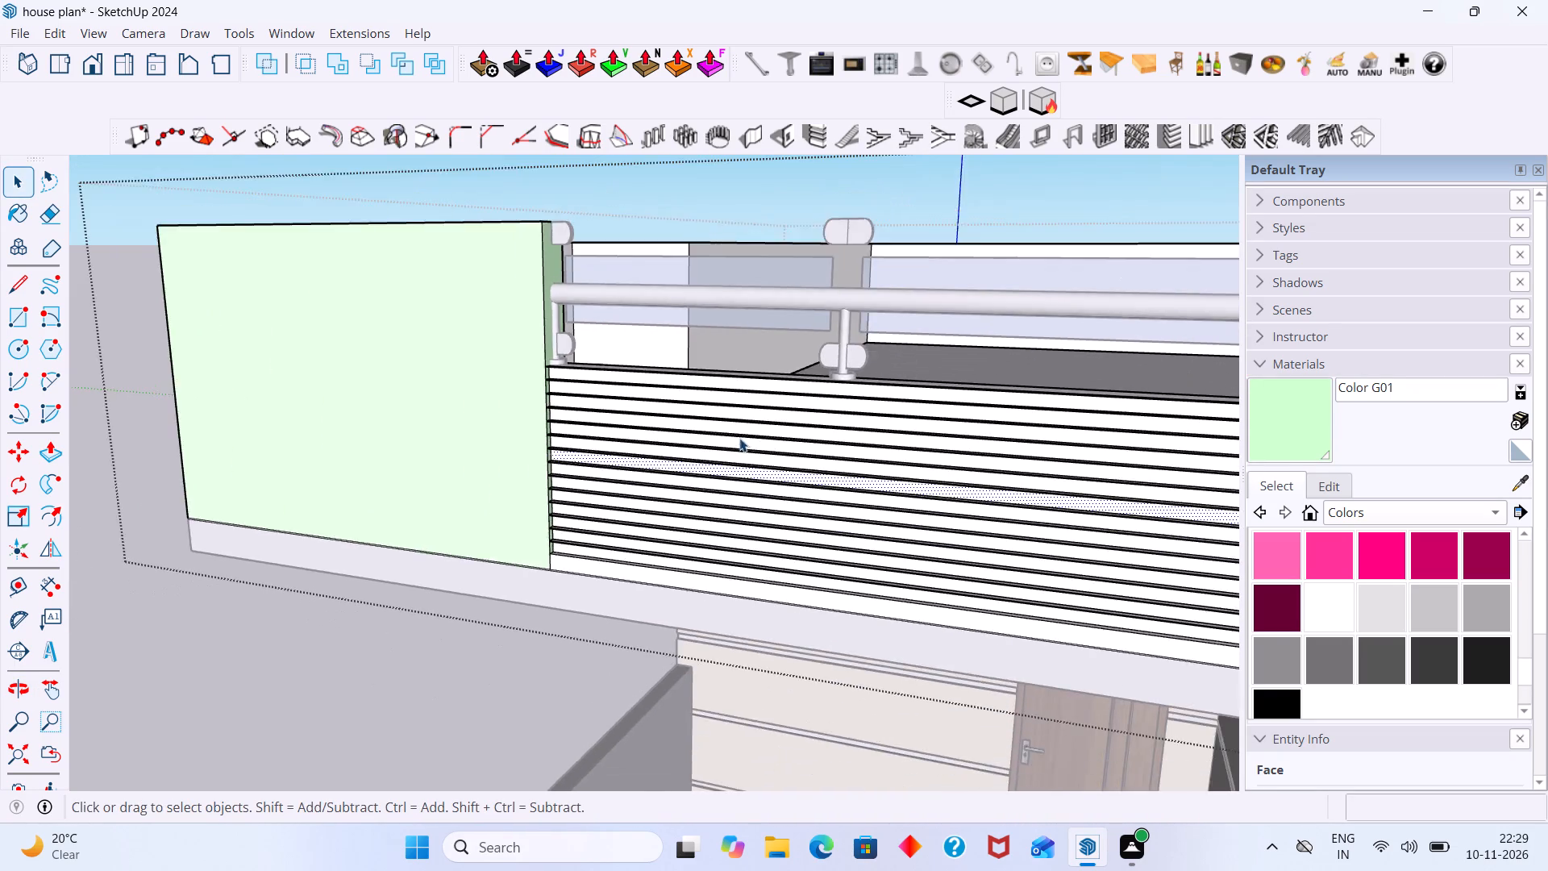
pyautogui.scroll(-8, 739, 438)
pyautogui.moveTo(764, 437); pyautogui.dragTo(548, 441, button='middle')
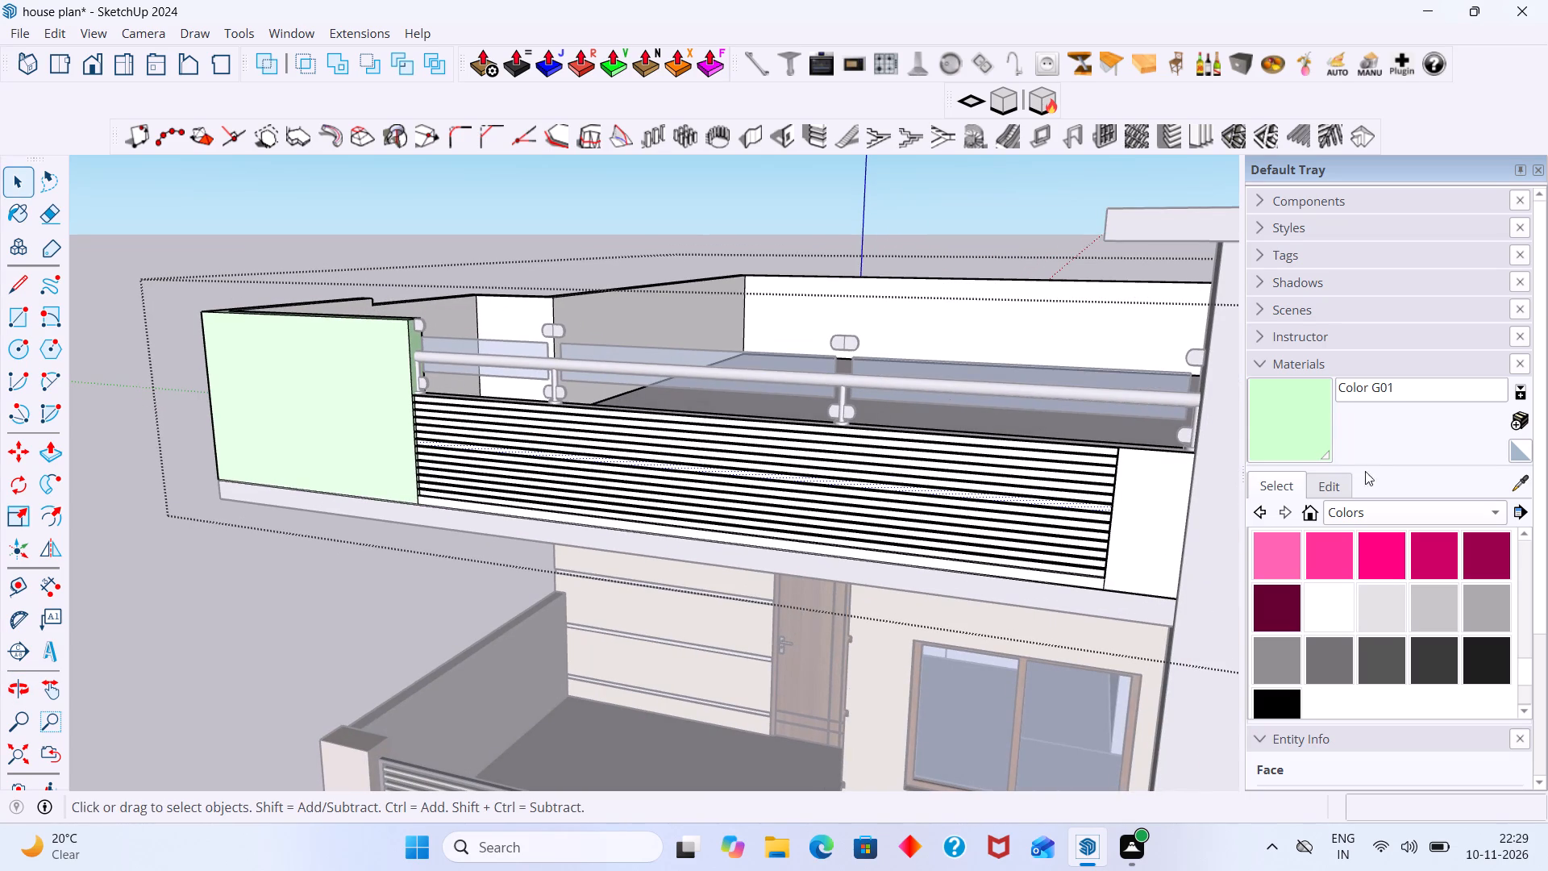
pyautogui.click(1523, 480)
pyautogui.scroll(-11, 1011, 438)
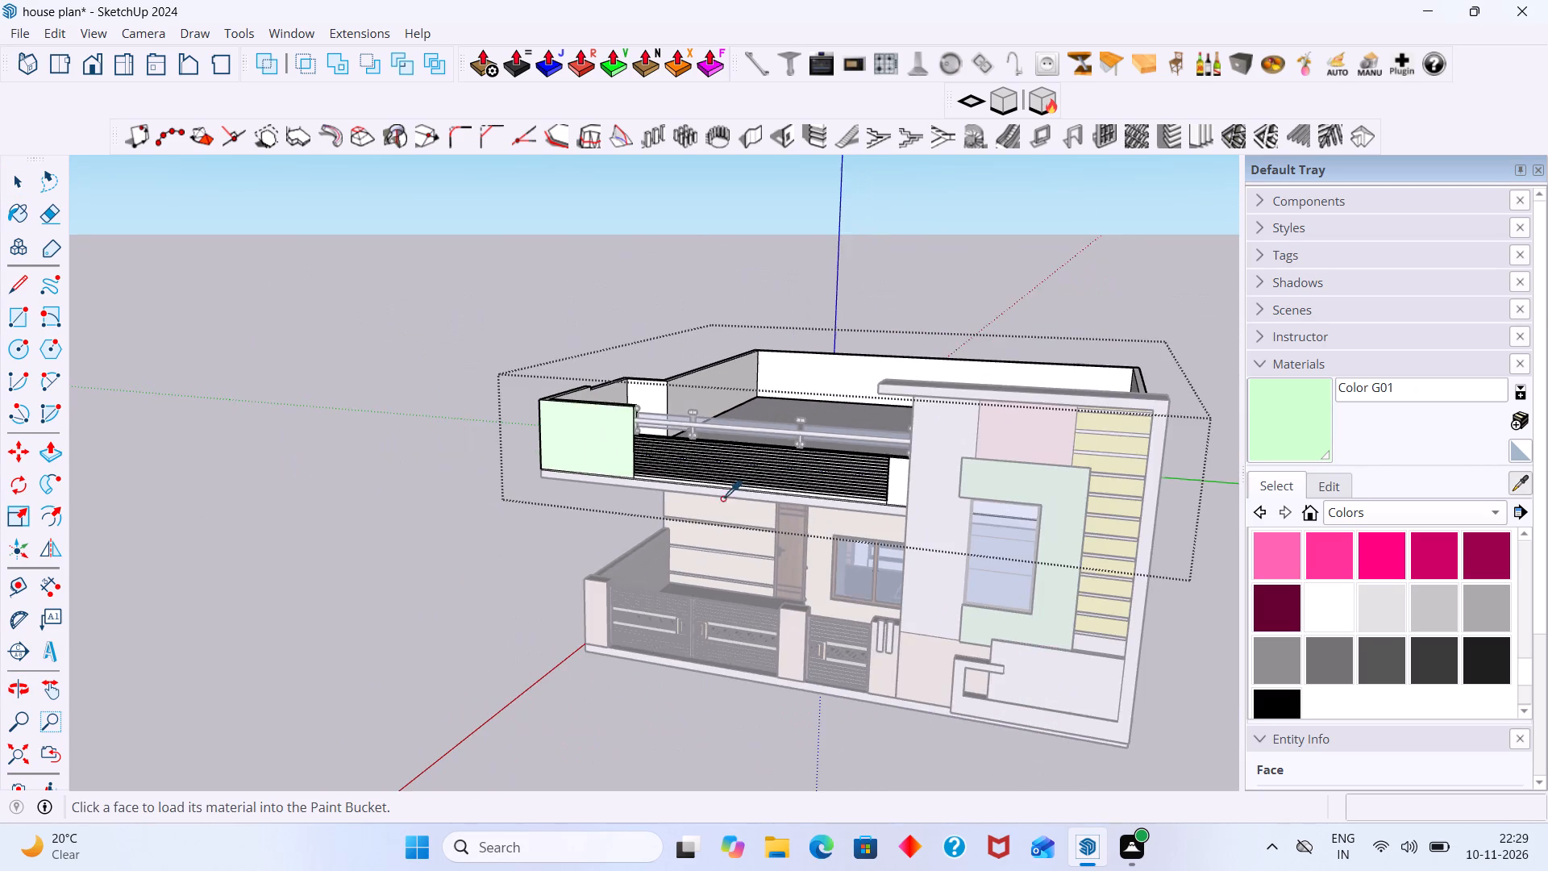
pyautogui.scroll(3, 1109, 565)
pyautogui.click(1111, 486)
pyautogui.scroll(10, 746, 493)
pyautogui.click(680, 385)
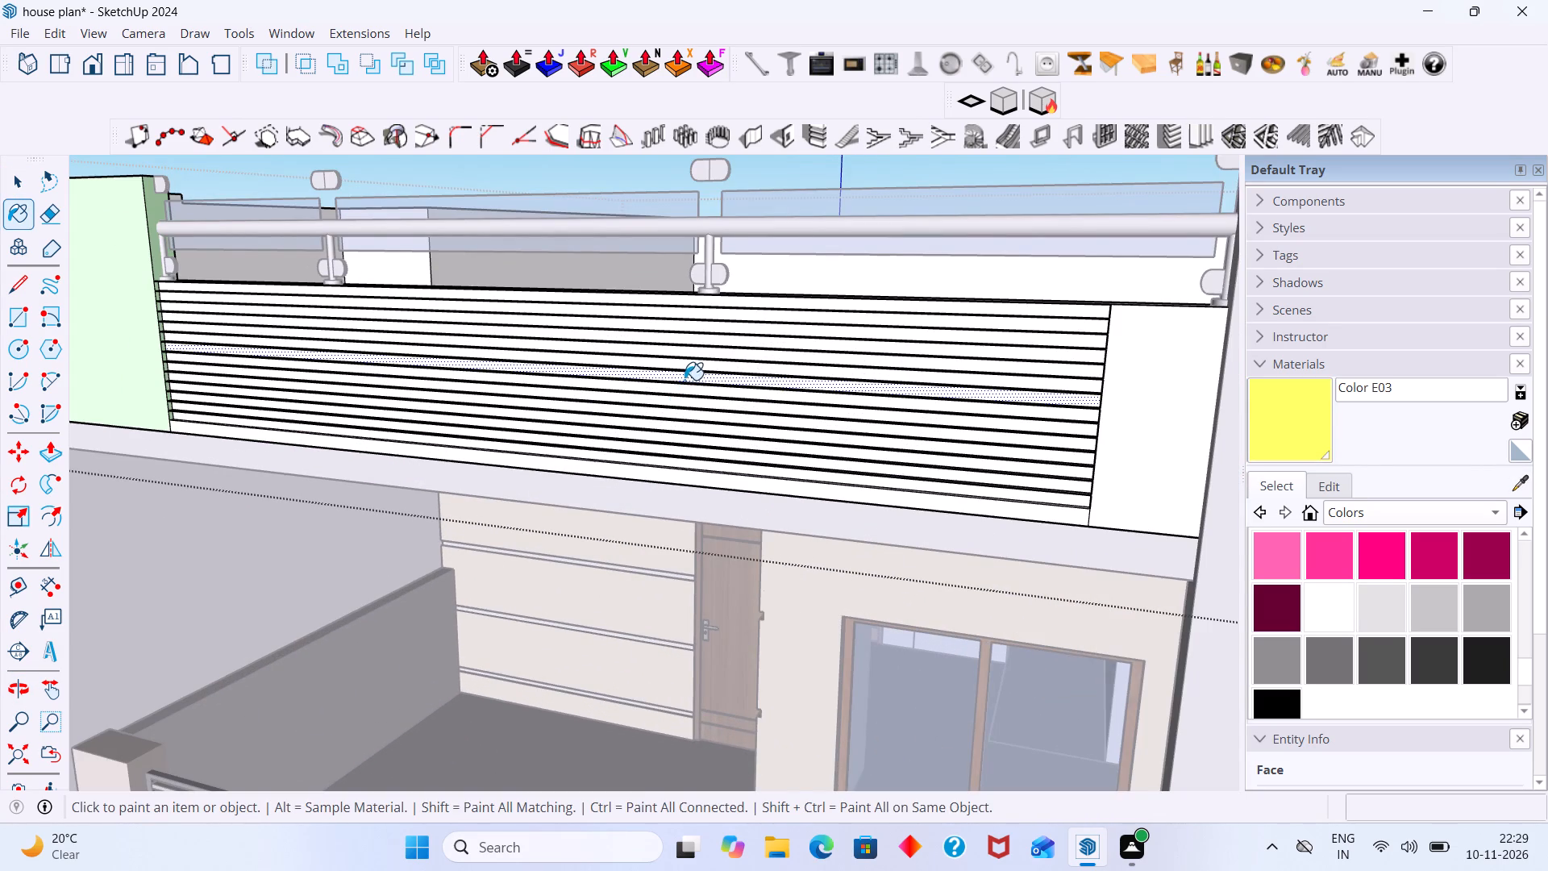
pyautogui.scroll(6, 685, 381)
pyautogui.click(695, 372)
pyautogui.scroll(2, 705, 340)
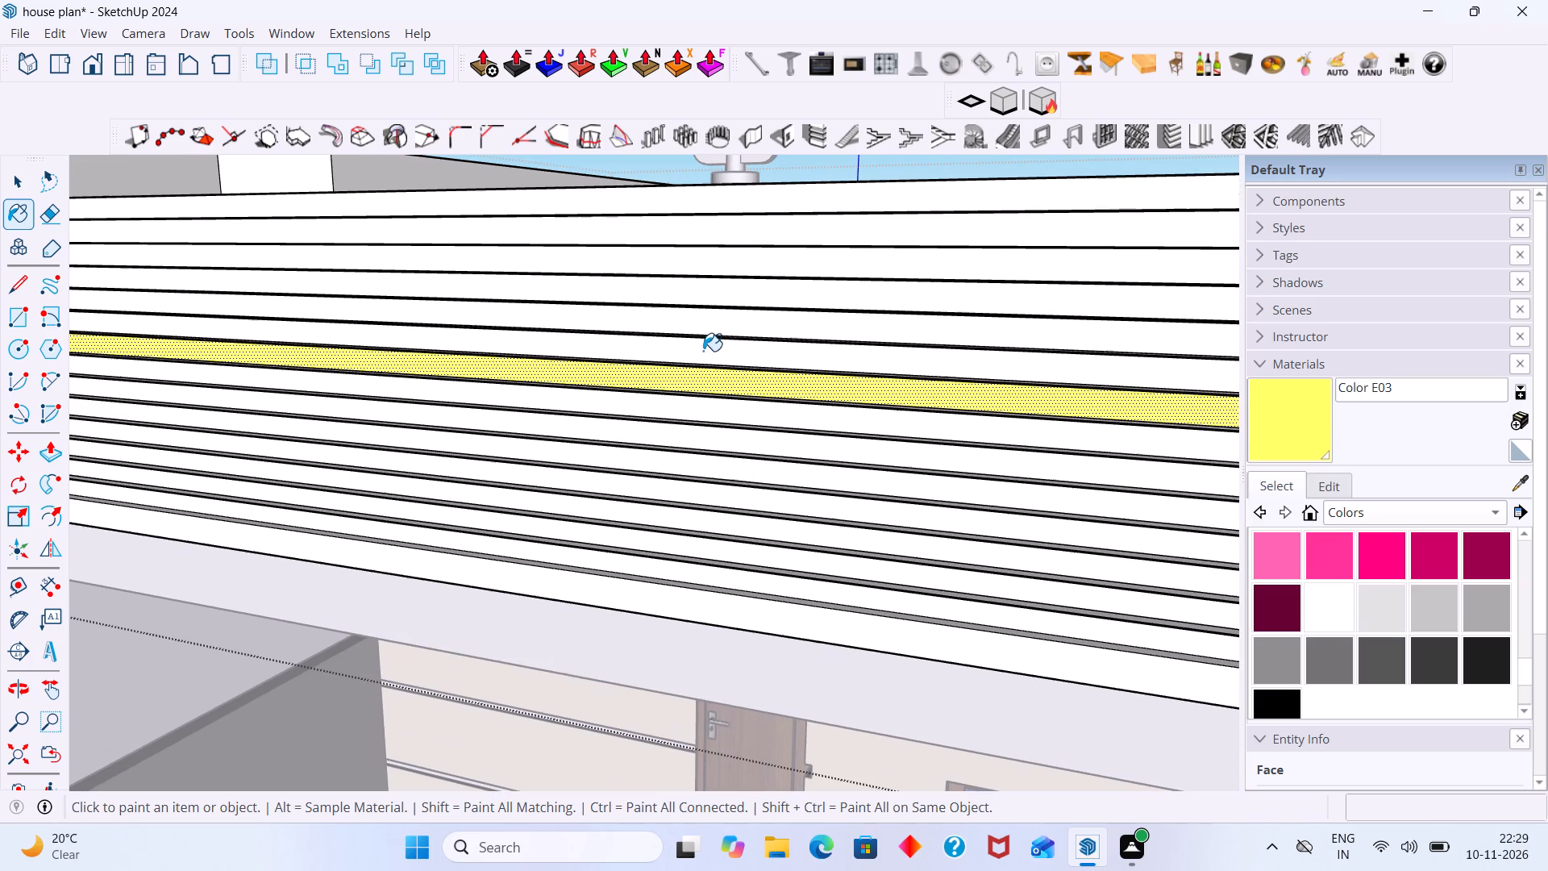
# Paint the front faces of all balcony parapet slats above the yellow middle slat with Color E03.
pyautogui.click(703, 353)
pyautogui.click(711, 329)
pyautogui.click(722, 299)
pyautogui.click(724, 283)
pyautogui.click(725, 274)
pyautogui.doubleClick(726, 265)
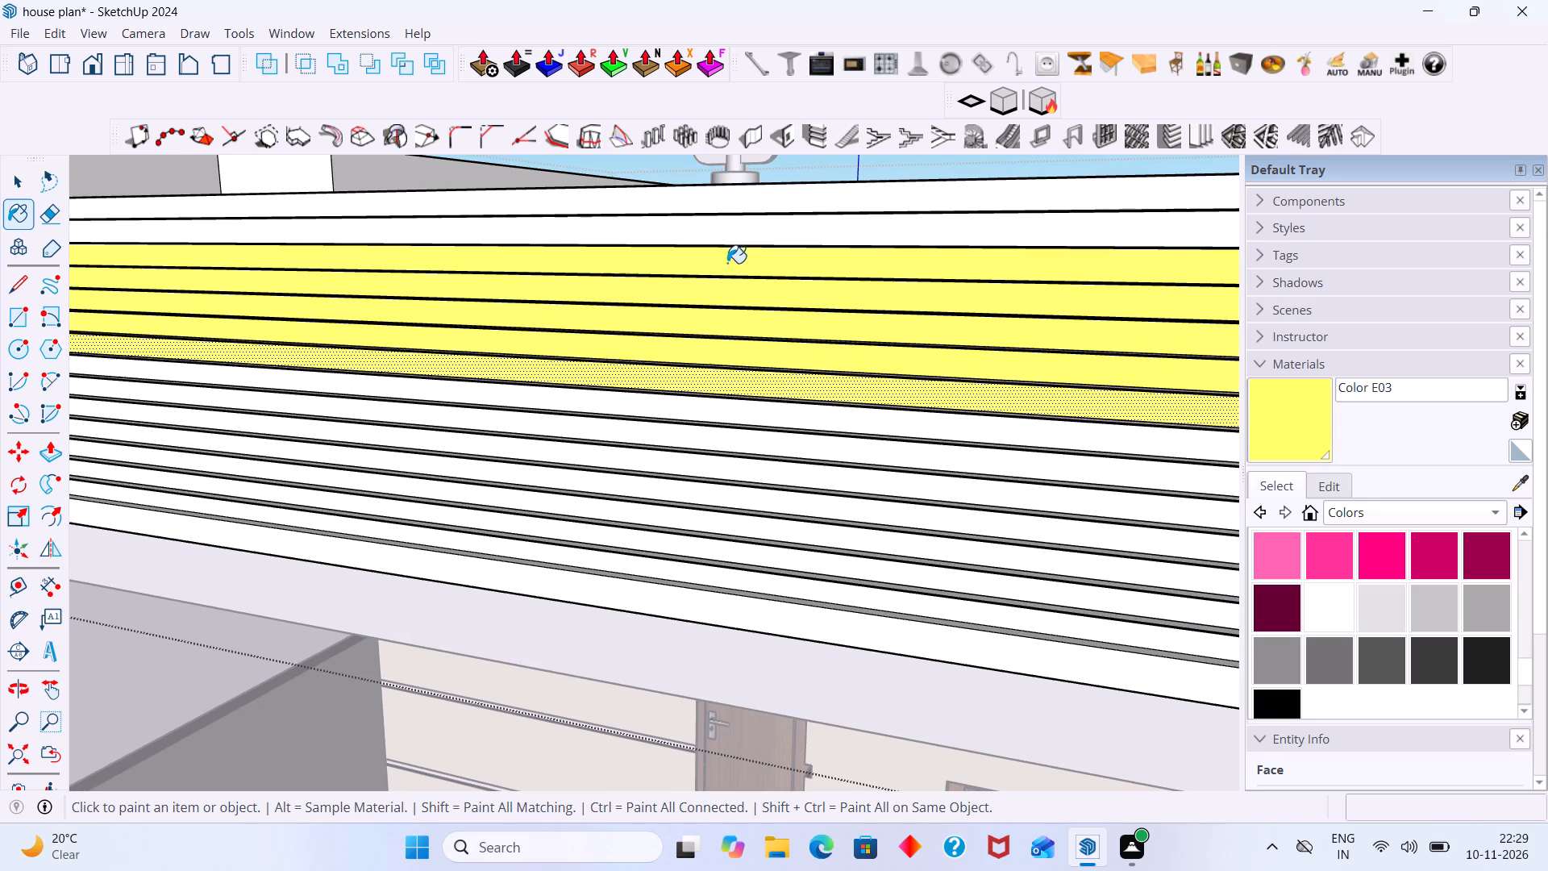
pyautogui.click(757, 220)
pyautogui.click(758, 209)
# Paint the front faces of all balcony parapet slats below the yellow middle slat, down to the lowest, with Color E03.
pyautogui.moveTo(761, 410); pyautogui.dragTo(761, 429)
pyautogui.moveTo(760, 430); pyautogui.dragTo(759, 441)
pyautogui.click(747, 460)
pyautogui.doubleClick(746, 423)
pyautogui.click(747, 486)
pyautogui.click(741, 475)
pyautogui.click(748, 473)
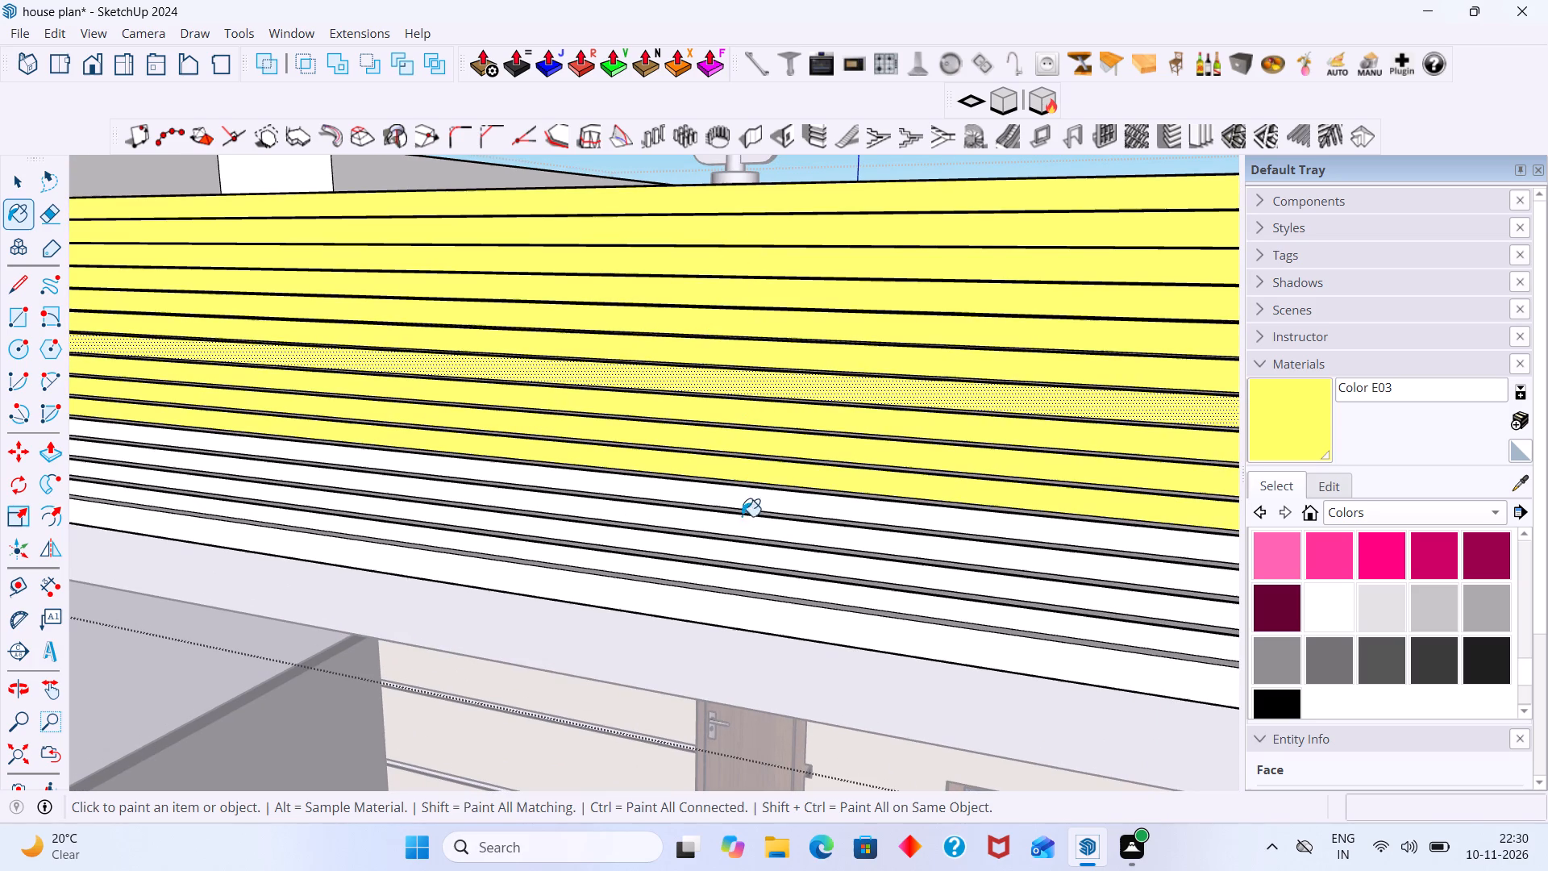
pyautogui.moveTo(738, 525); pyautogui.dragTo(741, 517)
pyautogui.click(746, 510)
pyautogui.click(740, 561)
pyautogui.click(729, 581)
pyautogui.click(722, 603)
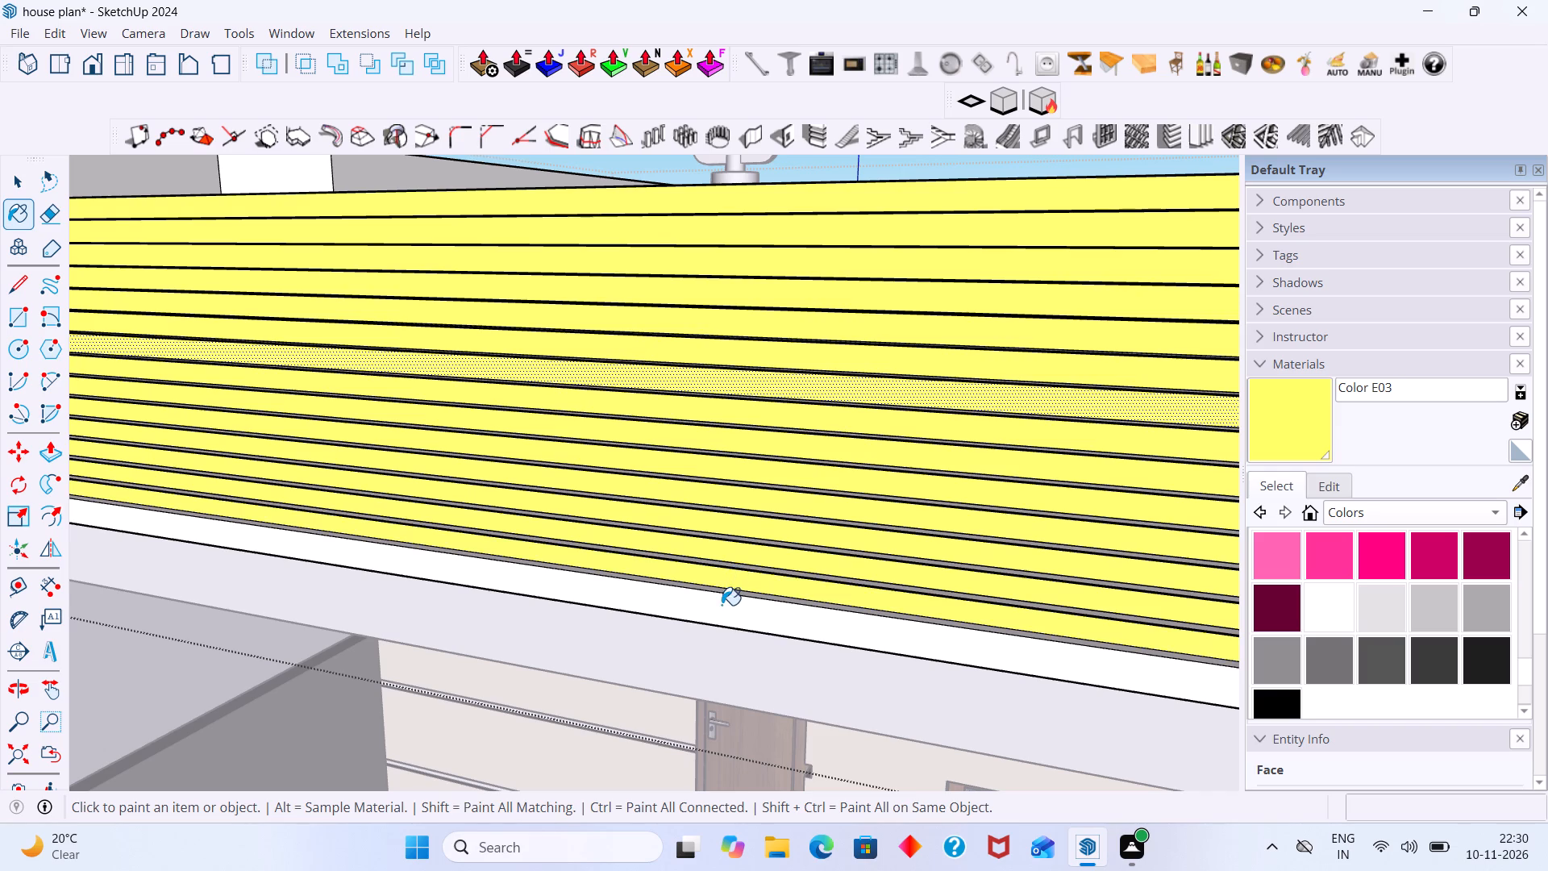
pyautogui.scroll(-16, 709, 588)
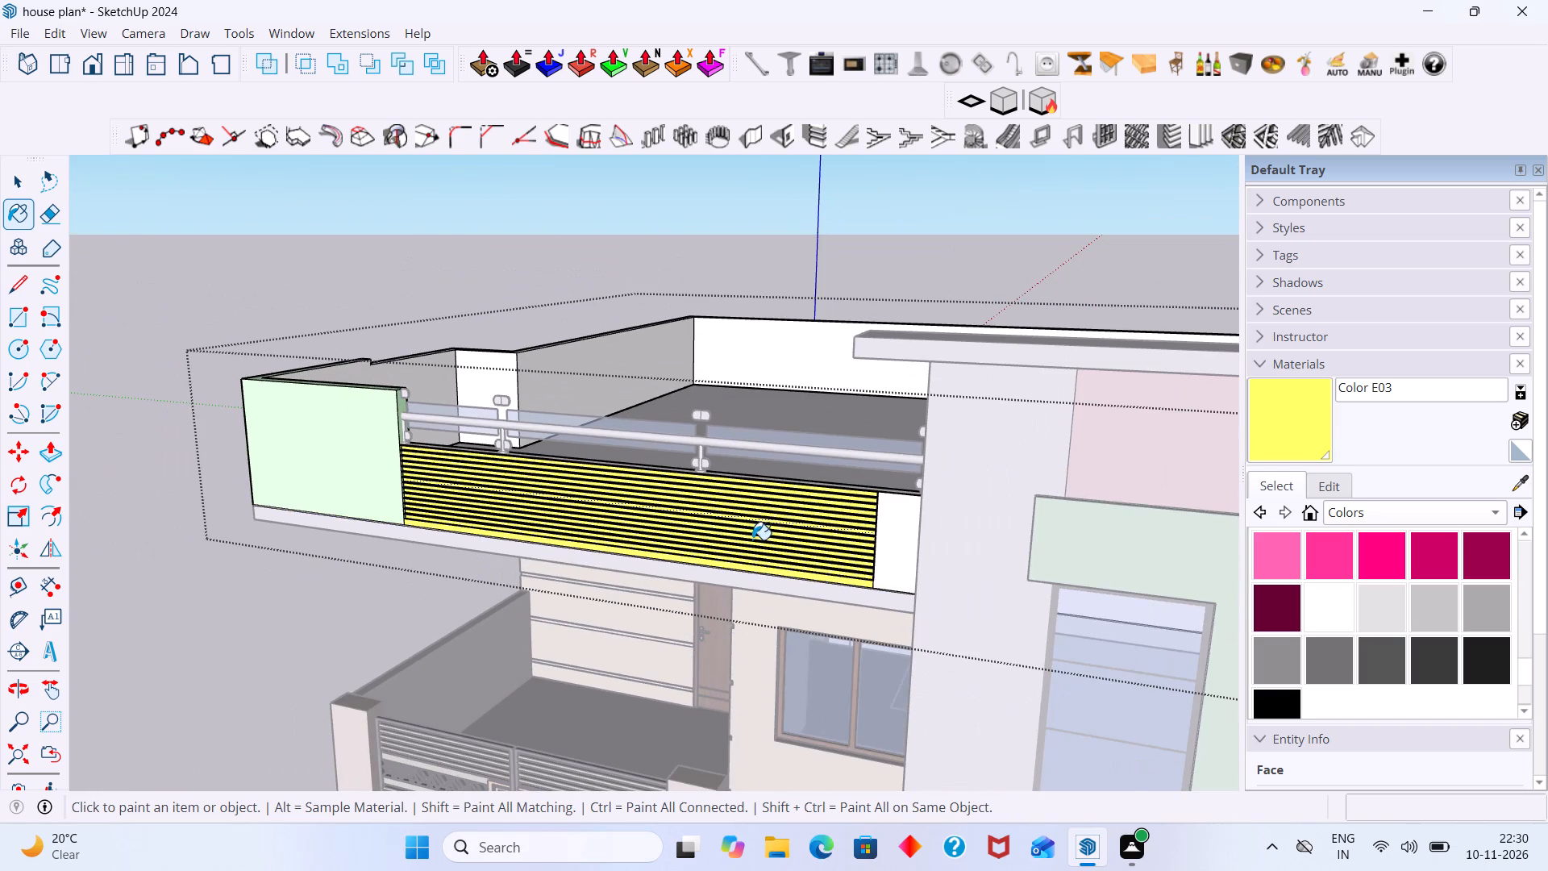
# Sample the green Color G01 from the corner parapet and paint the white panel at the far end of the balcony slats.
pyautogui.moveTo(793, 542); pyautogui.dragTo(824, 547, button='middle')
pyautogui.scroll(2, 913, 548)
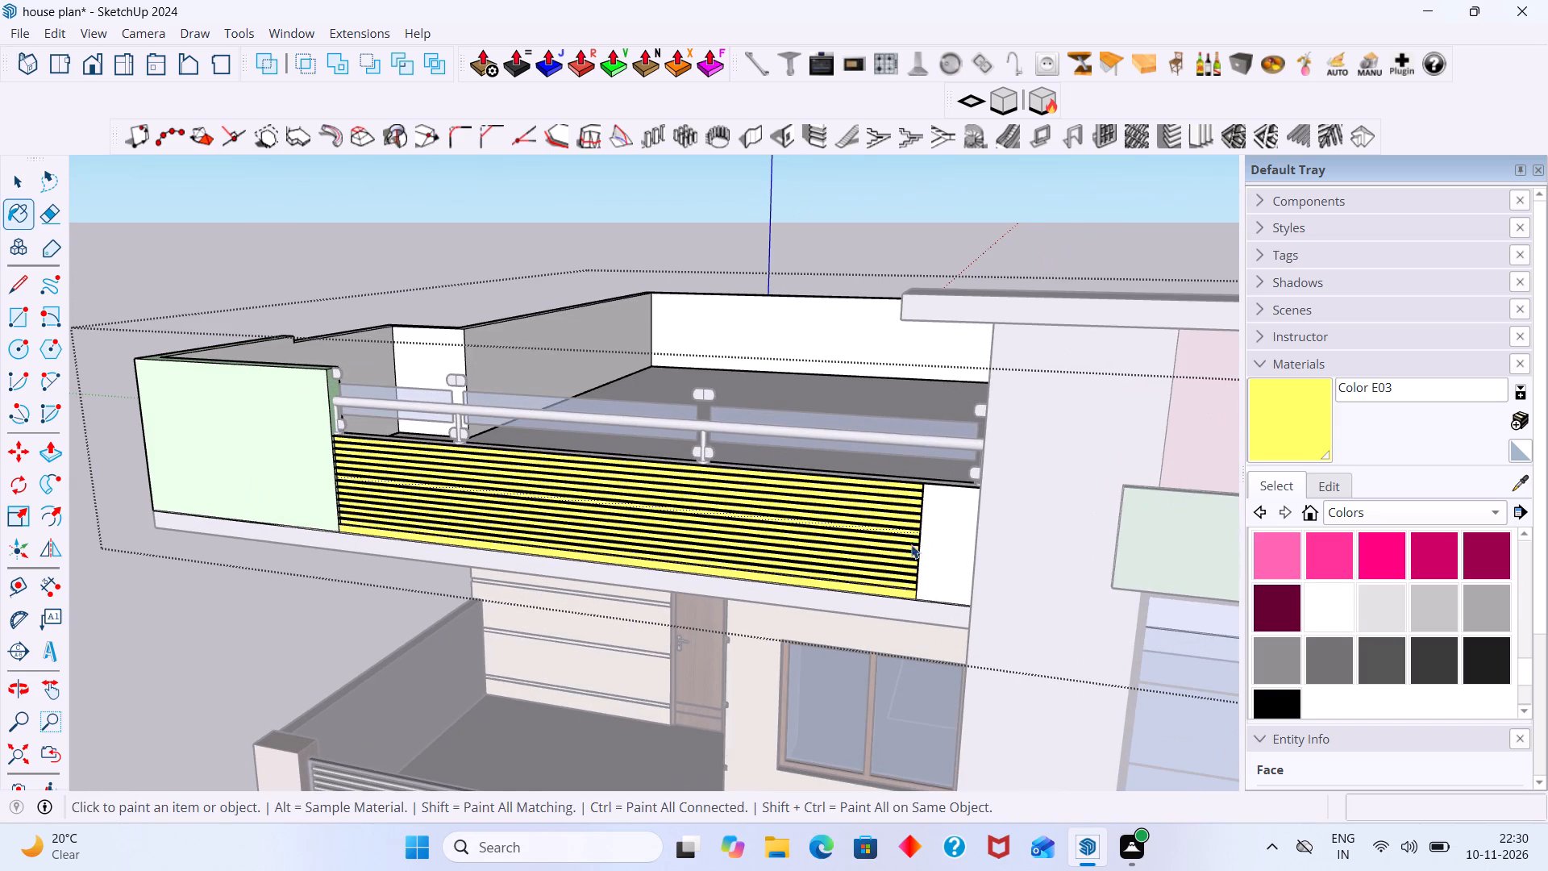
pyautogui.press('space')
pyautogui.scroll(-6, 888, 527)
pyautogui.click(868, 231)
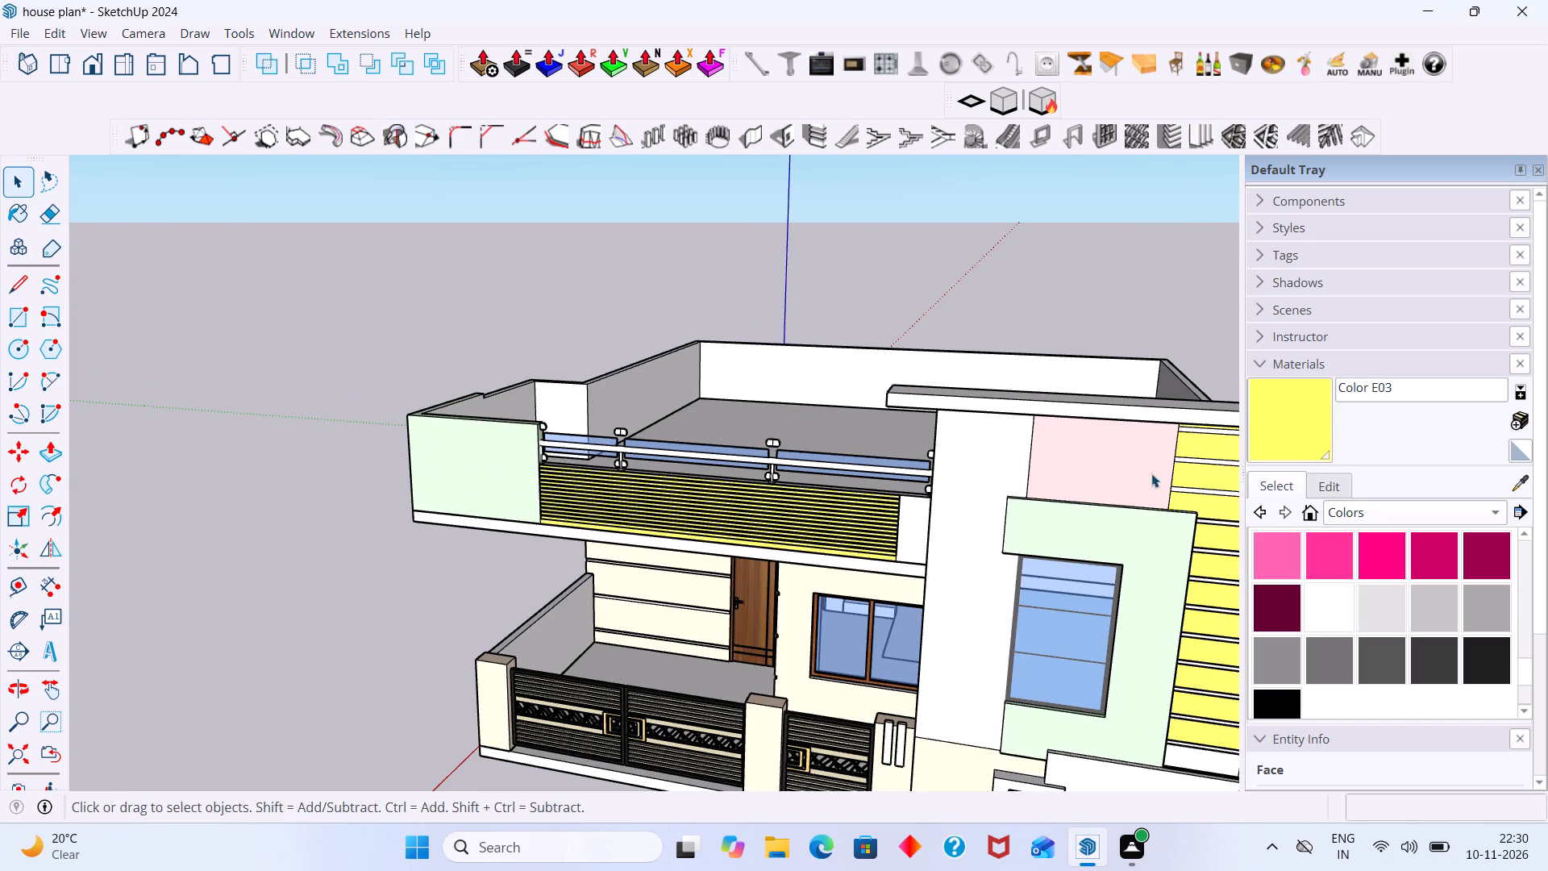
pyautogui.scroll(7, 996, 519)
pyautogui.moveTo(876, 525); pyautogui.dragTo(893, 553, button='middle')
pyautogui.scroll(3, 893, 553)
pyautogui.click(892, 555)
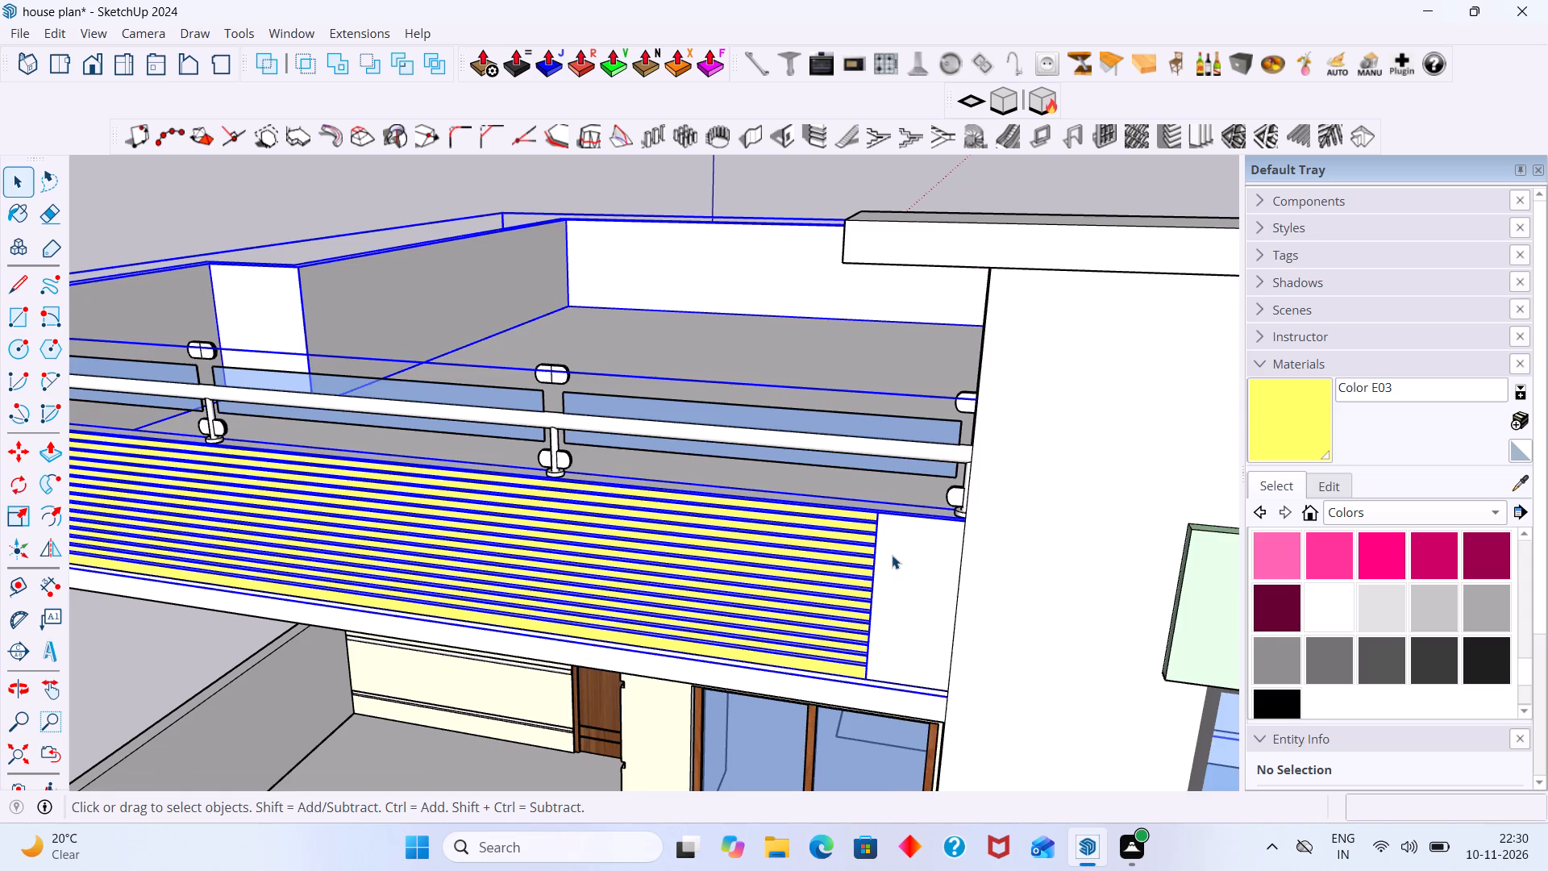
pyautogui.doubleClick(896, 561)
pyautogui.click(897, 566)
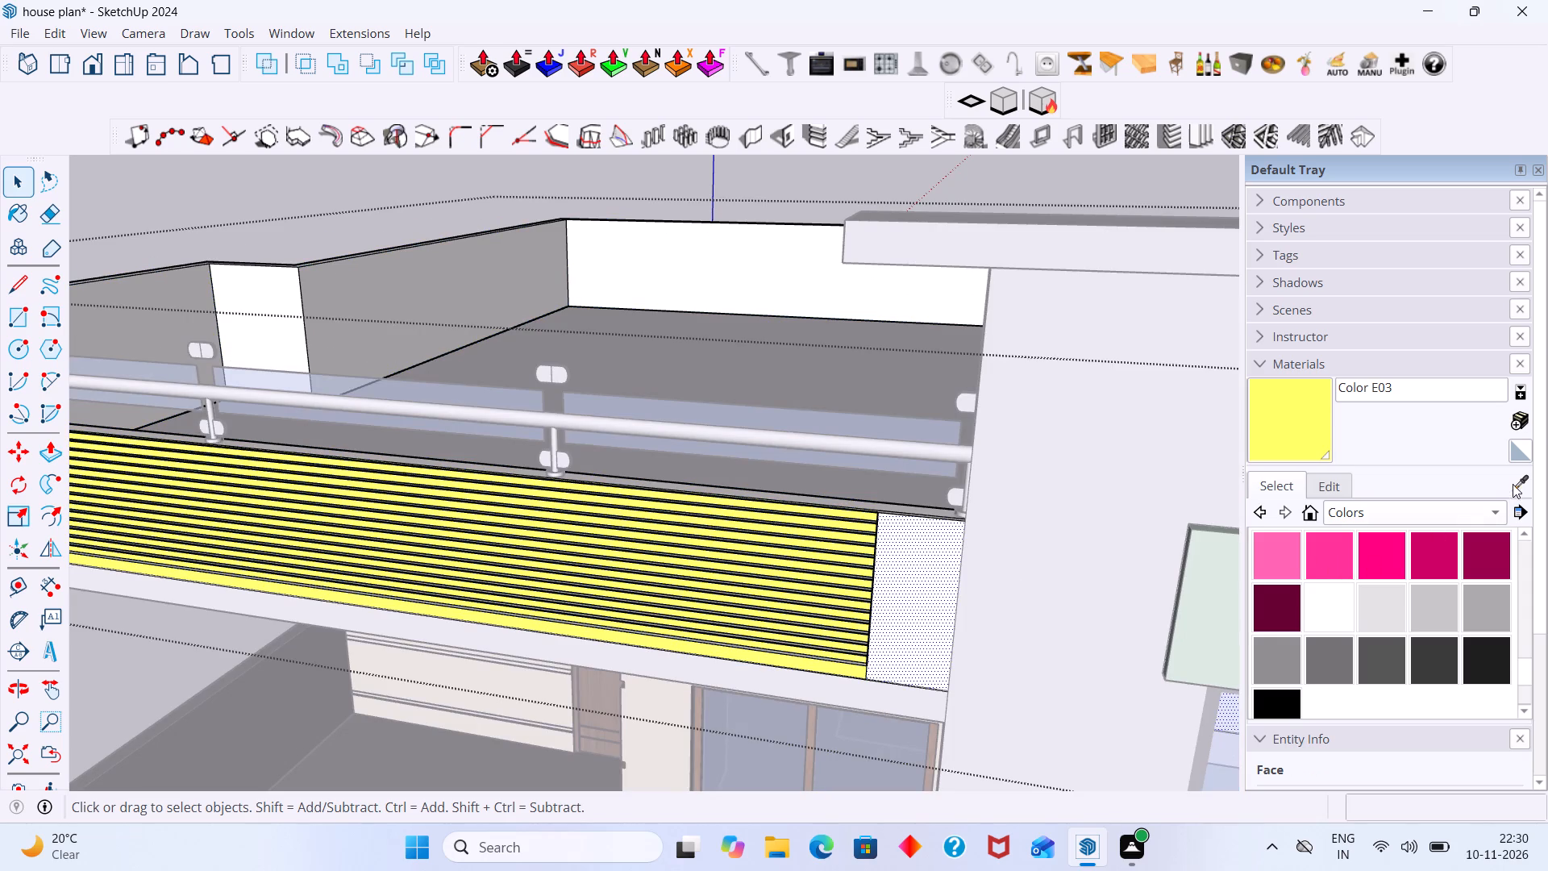
pyautogui.moveTo(1522, 484); pyautogui.dragTo(1514, 484)
pyautogui.scroll(-6, 544, 464)
pyautogui.click(173, 443)
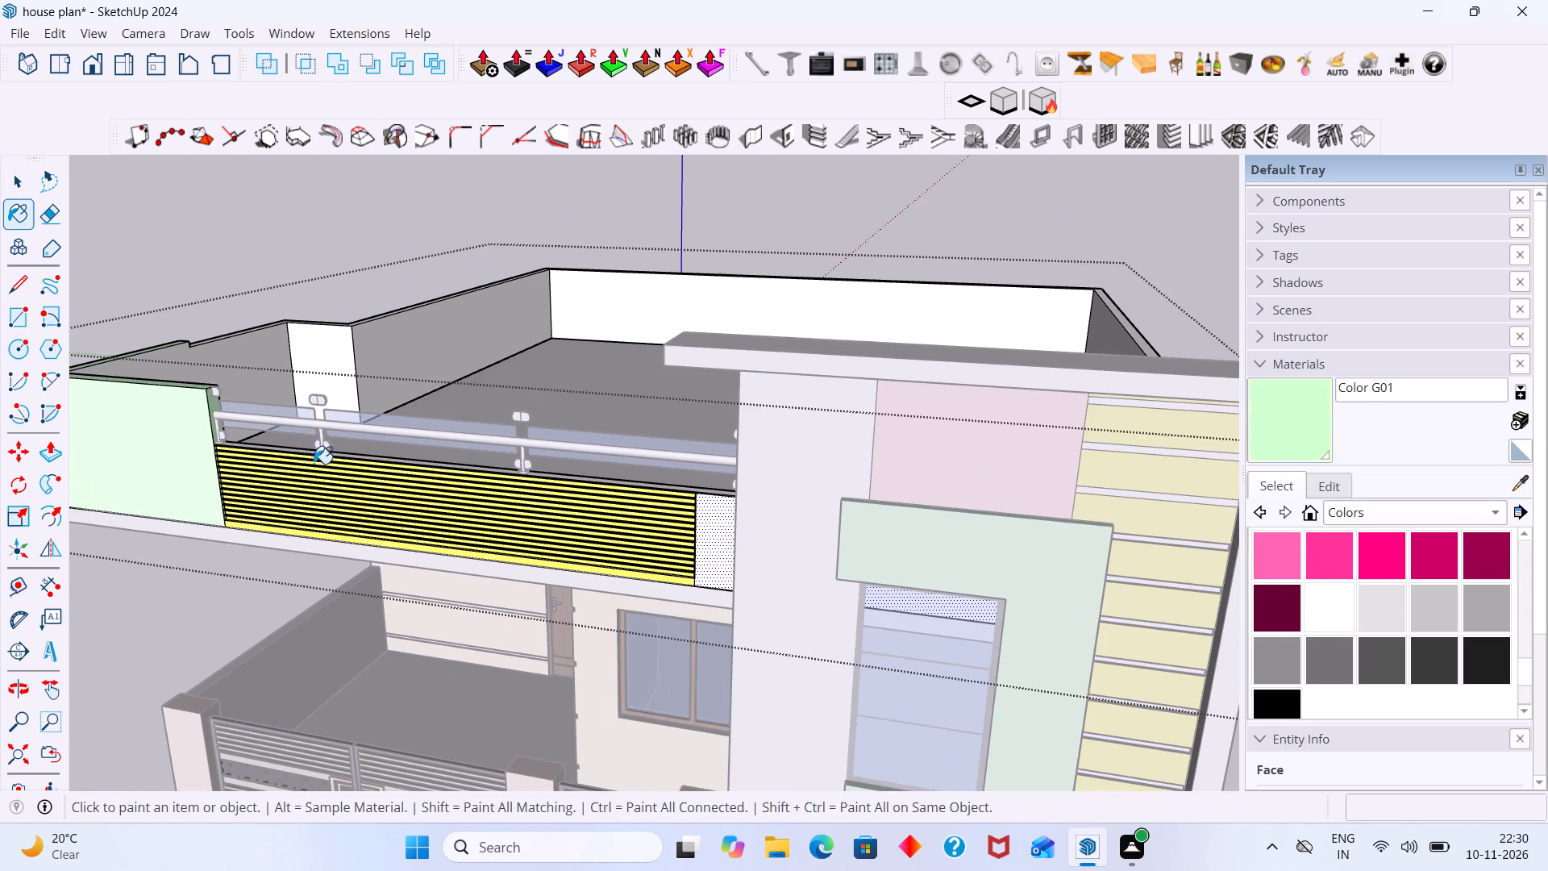
pyautogui.scroll(7, 630, 544)
pyautogui.click(757, 522)
pyautogui.scroll(-10, 755, 520)
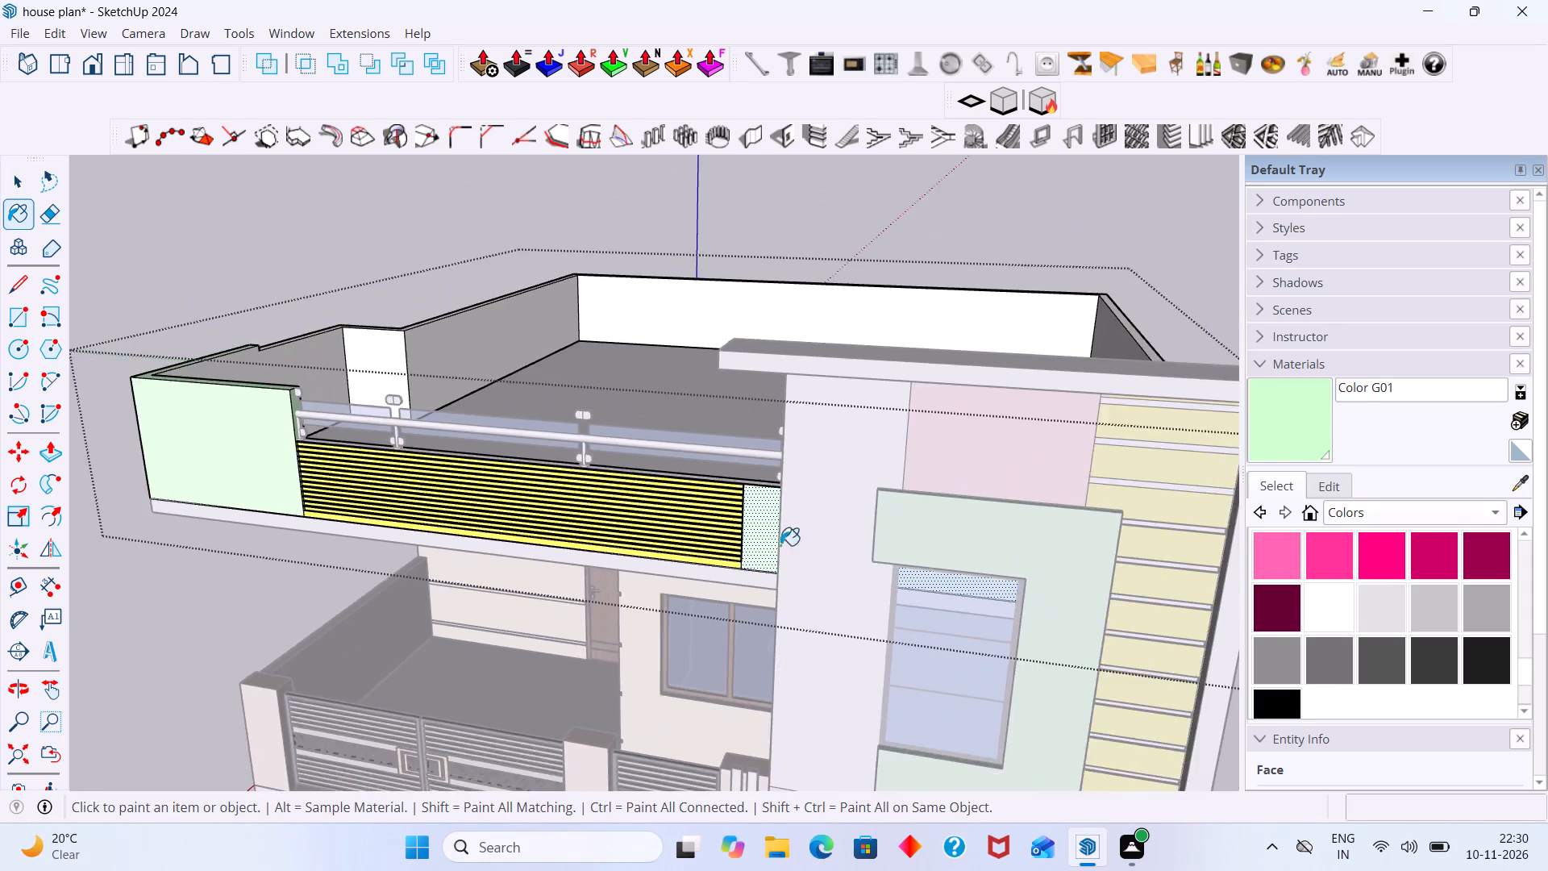
# Paint the narrow top strip running above the green end panel and the balcony slats with Color G01.
pyautogui.moveTo(793, 540); pyautogui.dragTo(824, 575, button='middle')
pyautogui.scroll(20, 798, 555)
pyautogui.scroll(1, 798, 555)
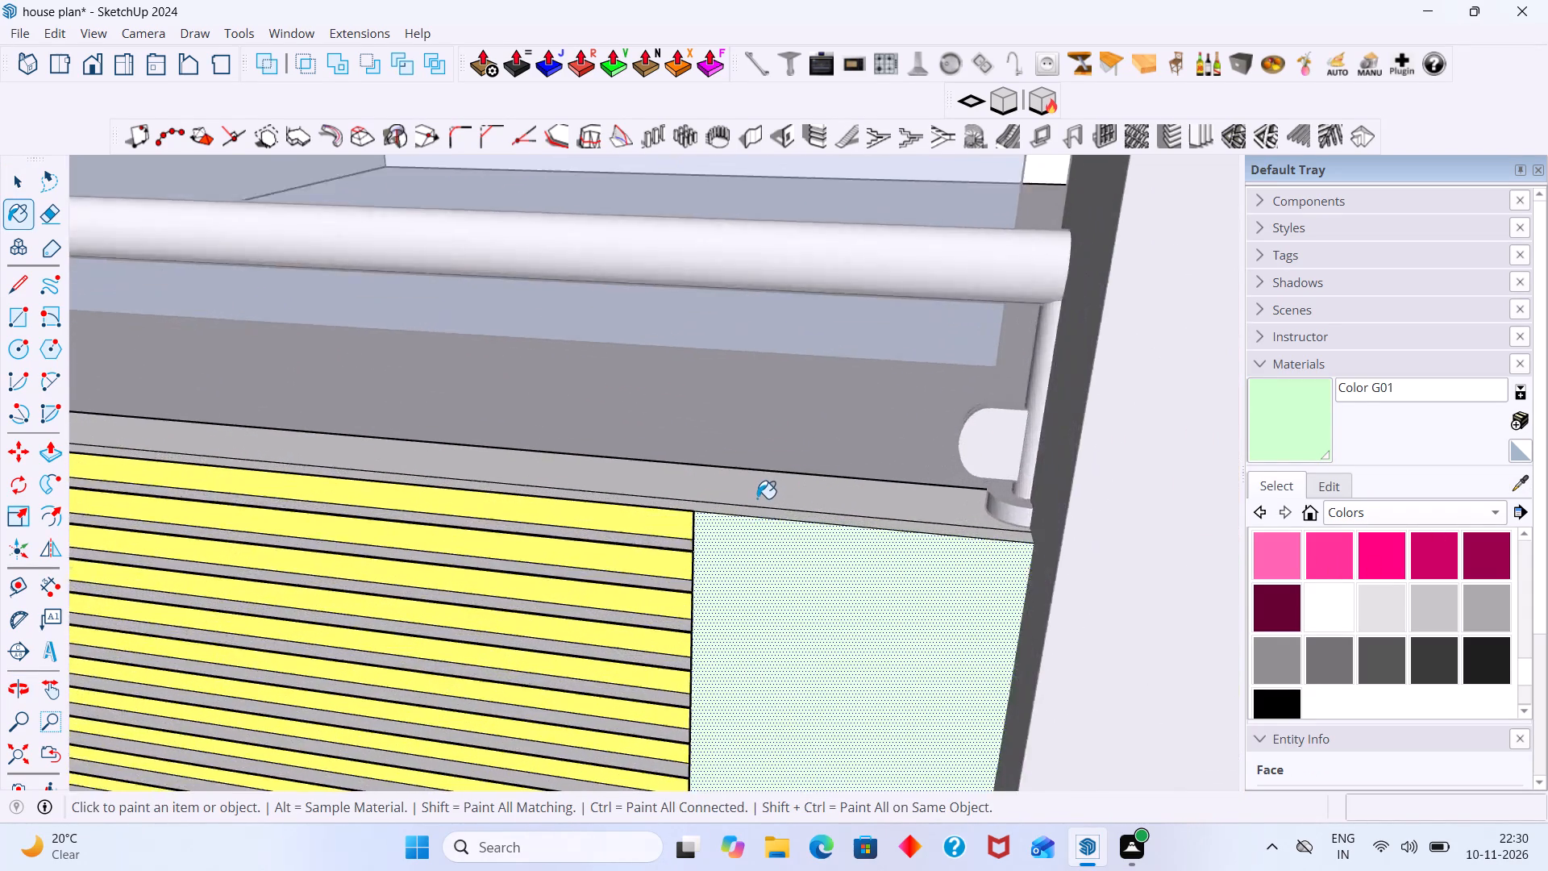
pyautogui.scroll(16, 757, 498)
pyautogui.scroll(-9, 723, 536)
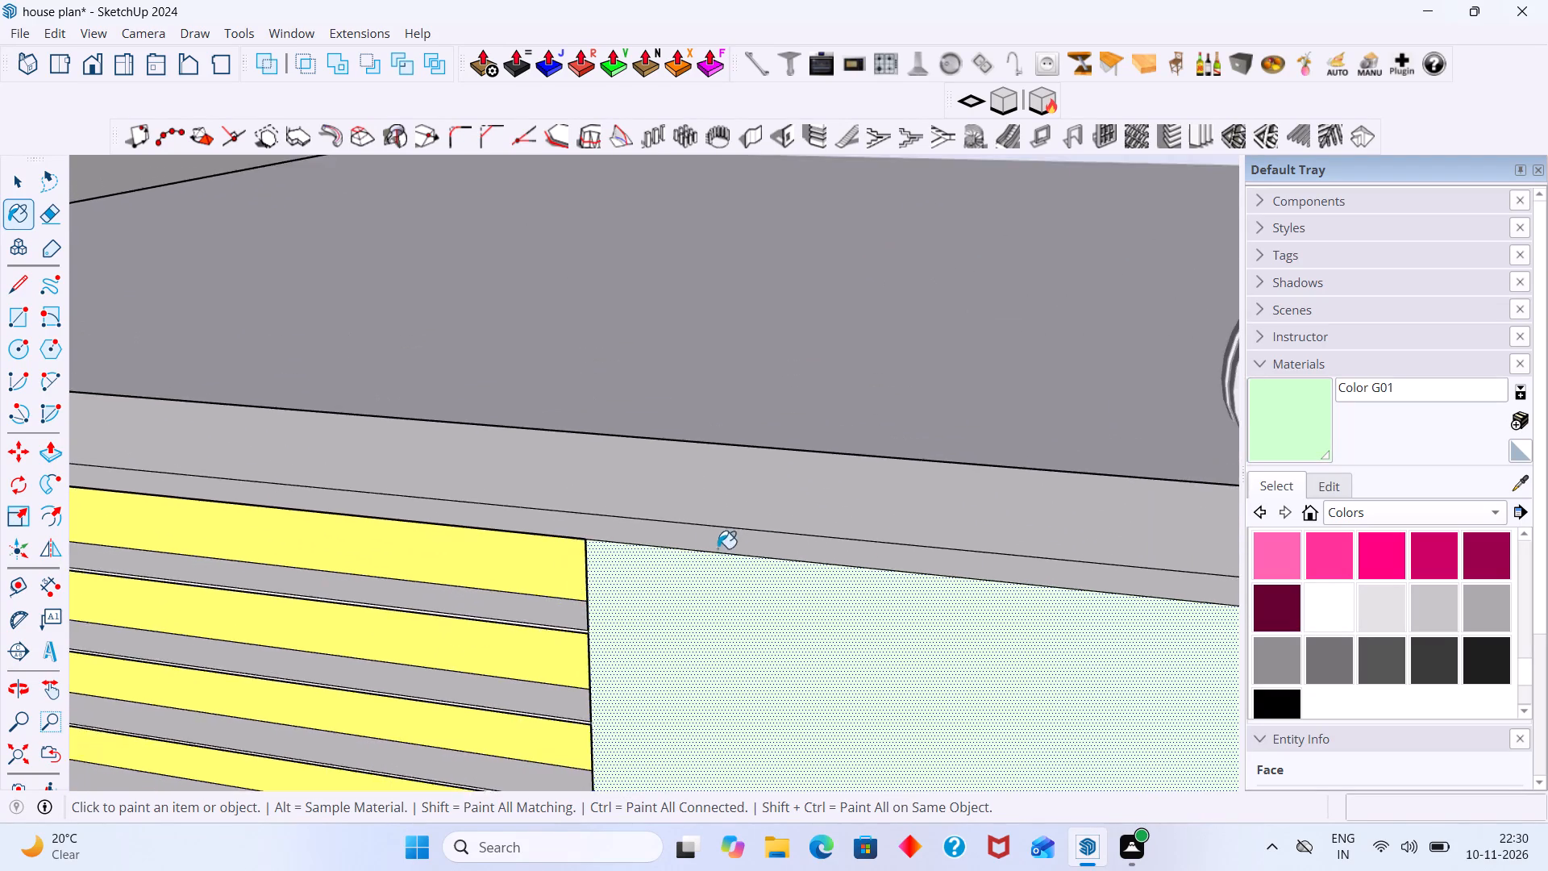
pyautogui.moveTo(718, 547); pyautogui.dragTo(1081, 534, button='middle')
pyautogui.scroll(5, 947, 488)
pyautogui.click(916, 434)
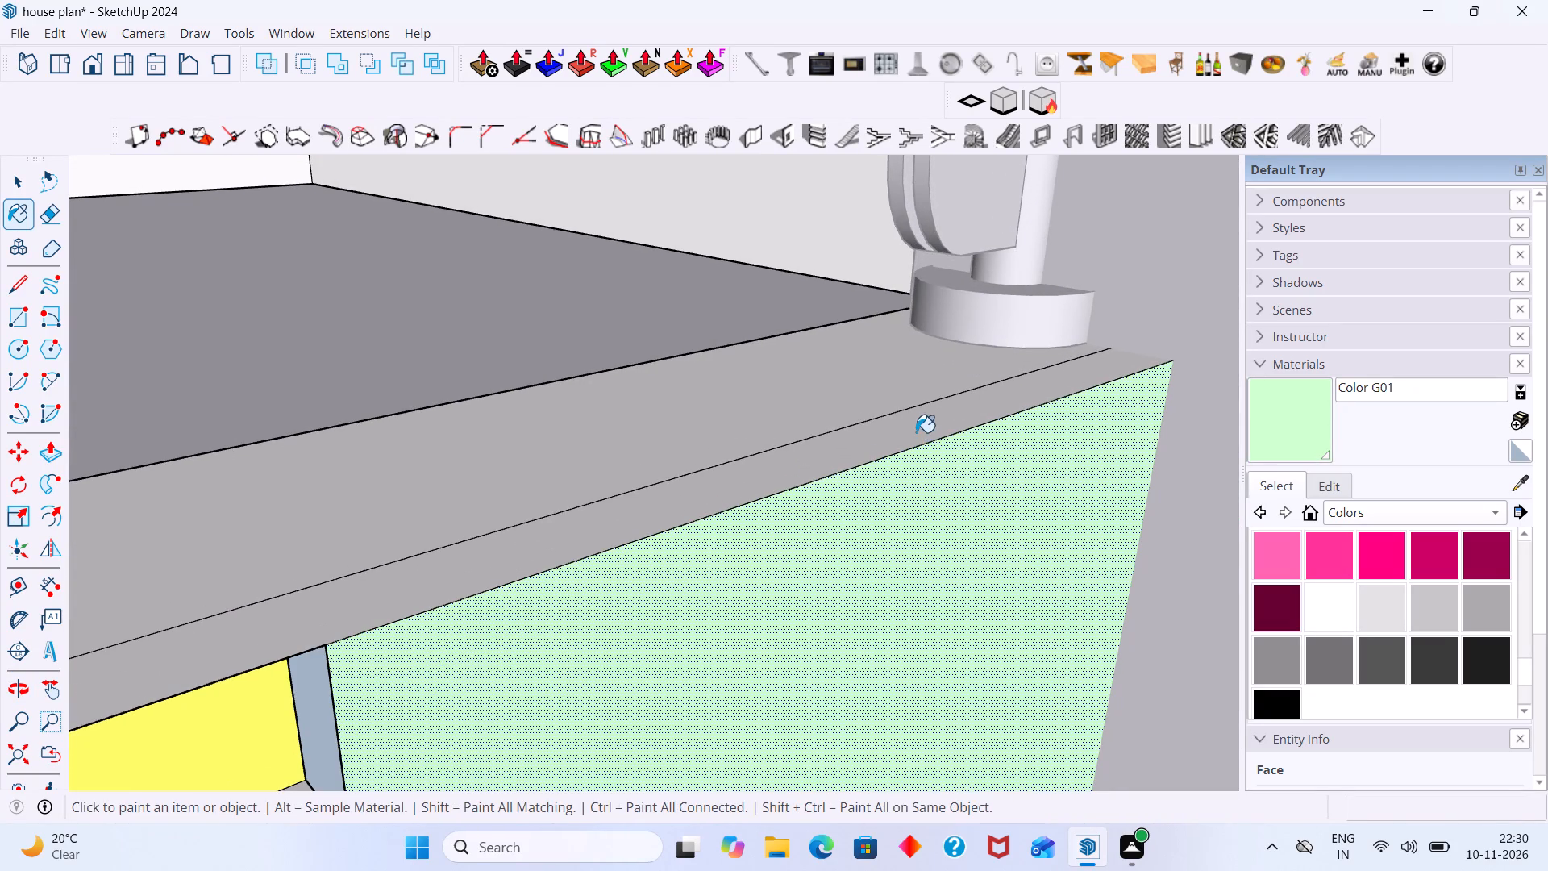
pyautogui.scroll(-20, 916, 428)
pyautogui.scroll(-5, 916, 428)
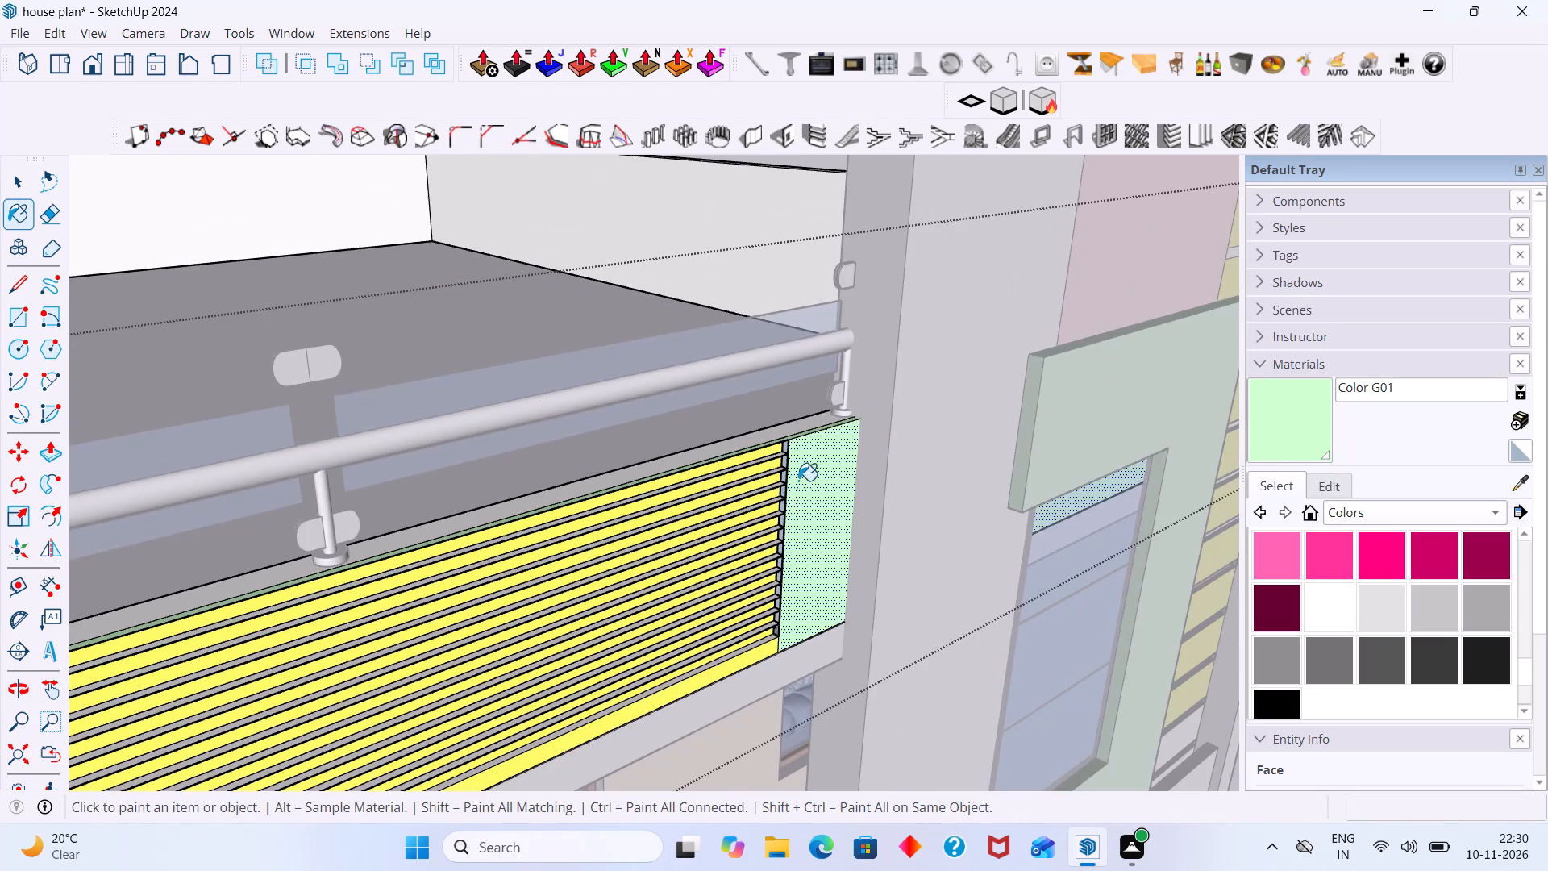
# Paint the narrow side face between the slats' ends and the green end panel with Color G01.
pyautogui.moveTo(798, 480); pyautogui.dragTo(863, 455, button='middle')
pyautogui.scroll(18, 863, 453)
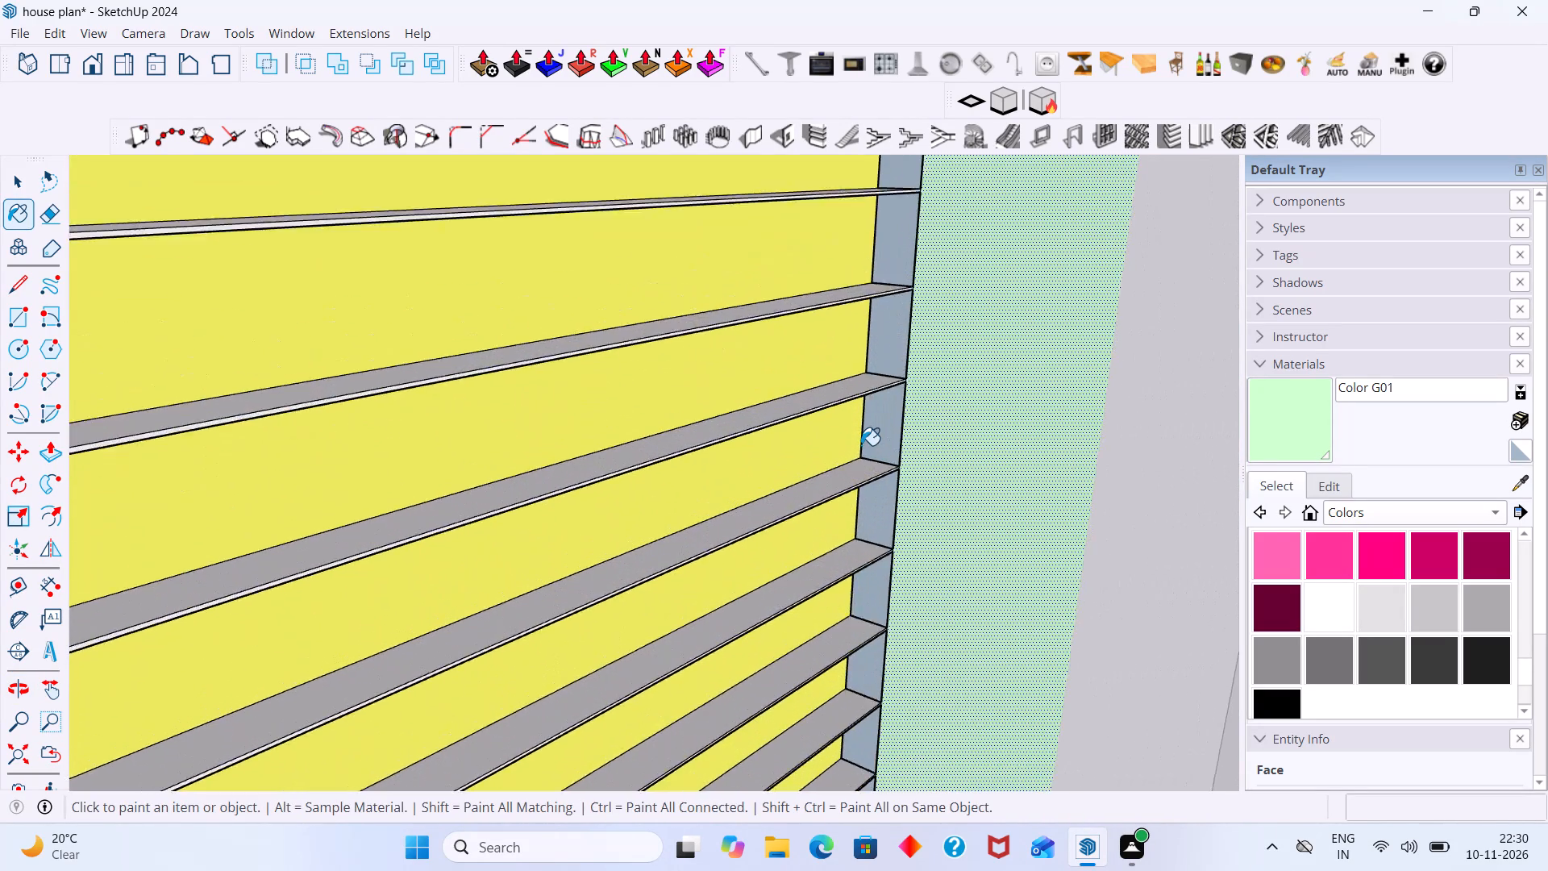
pyautogui.scroll(10, 861, 445)
pyautogui.click(908, 432)
pyautogui.scroll(-8, 941, 433)
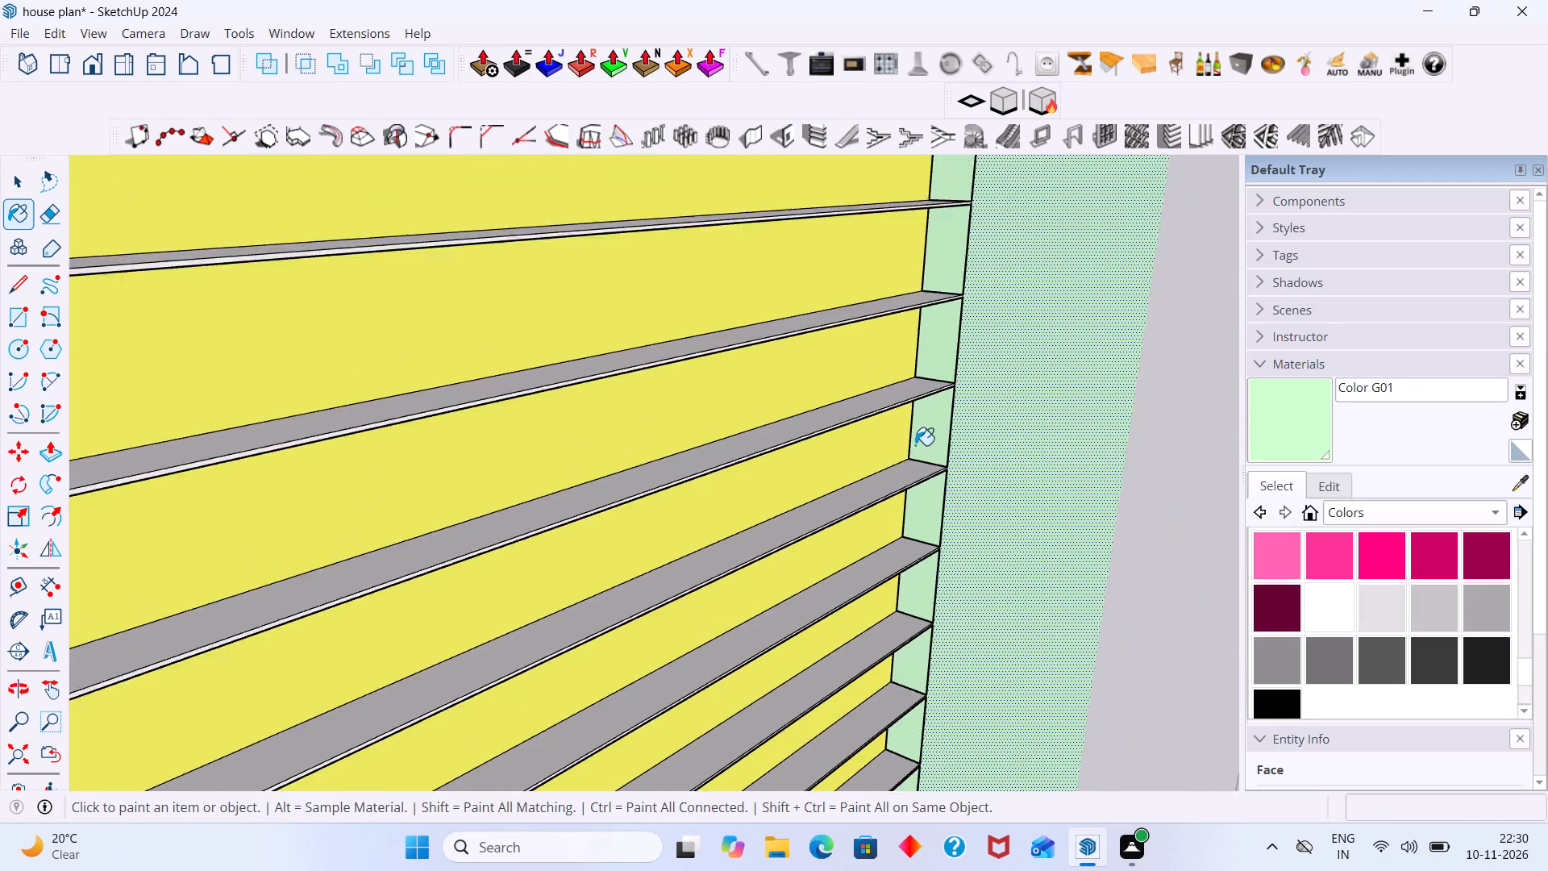
pyautogui.scroll(-18, 915, 445)
pyautogui.moveTo(924, 477); pyautogui.dragTo(643, 481, button='middle')
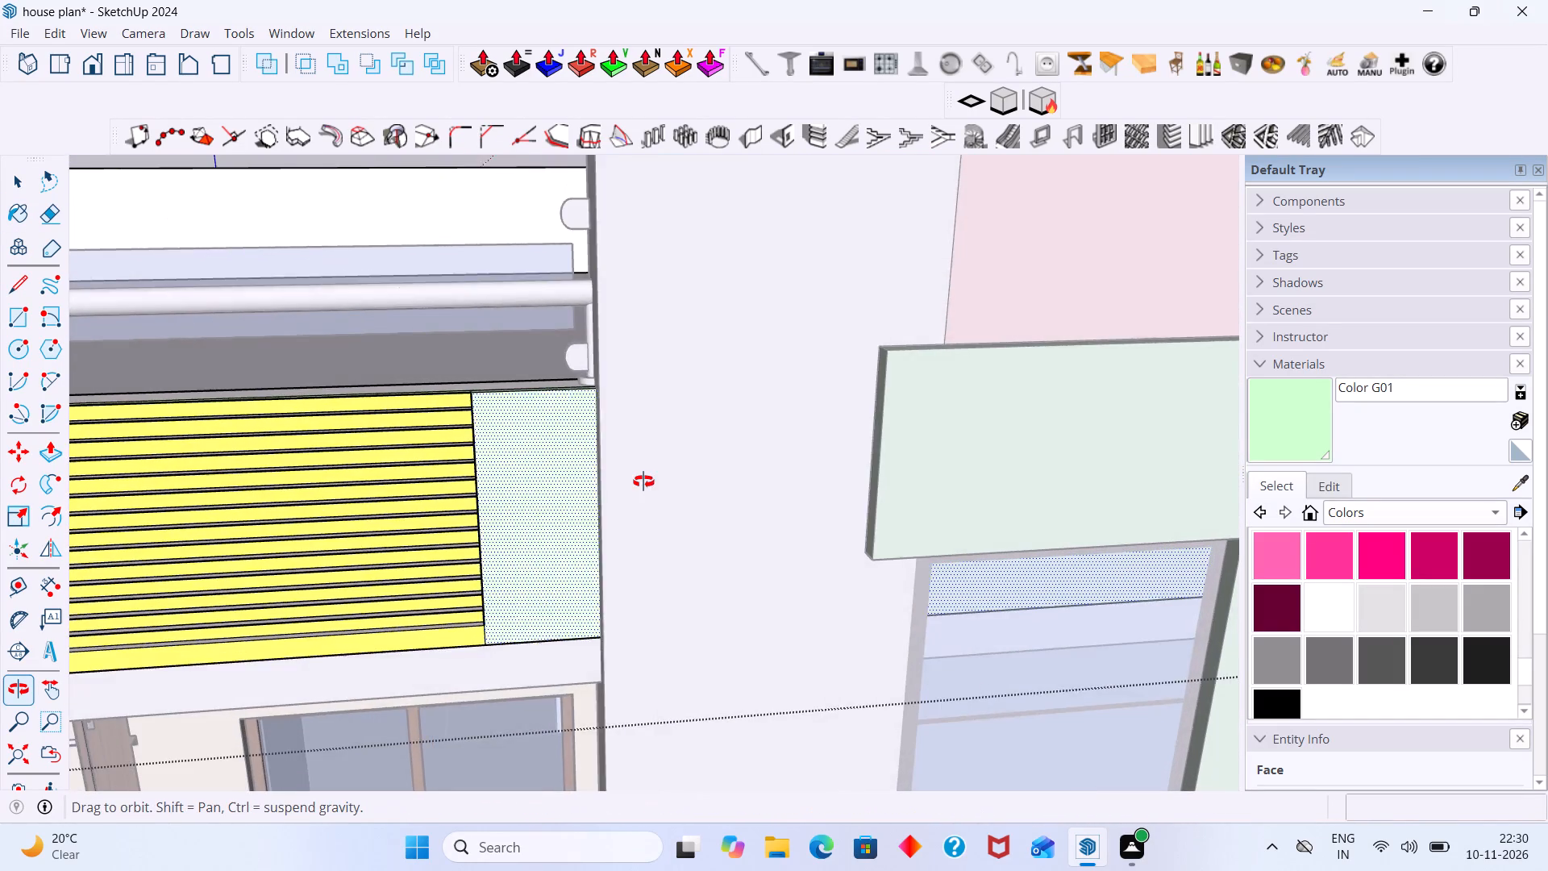
pyautogui.moveTo(643, 481); pyautogui.dragTo(613, 427, button='middle')
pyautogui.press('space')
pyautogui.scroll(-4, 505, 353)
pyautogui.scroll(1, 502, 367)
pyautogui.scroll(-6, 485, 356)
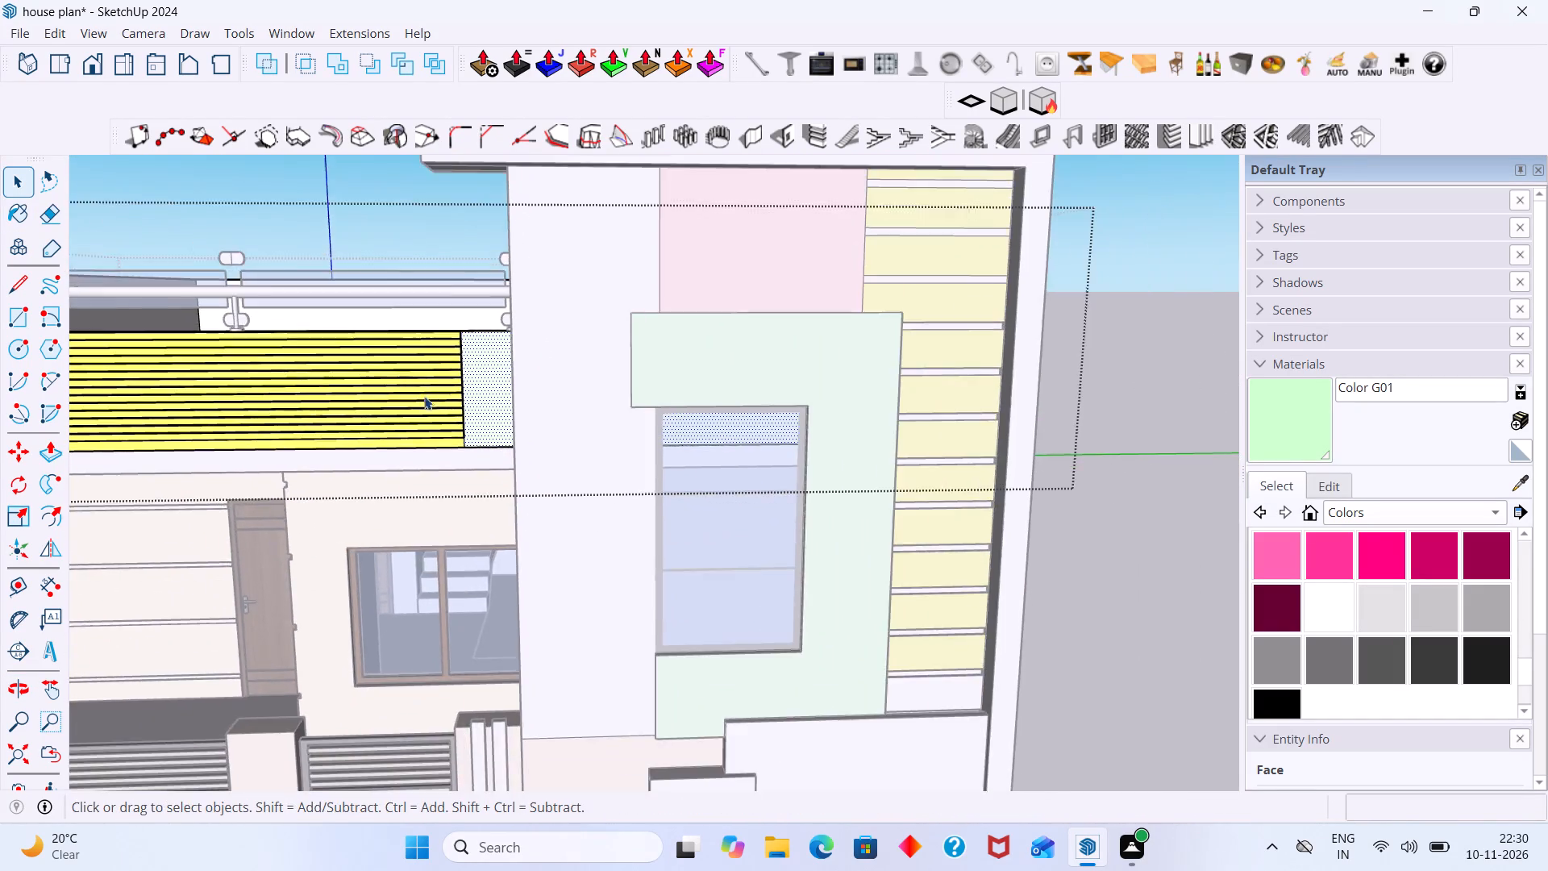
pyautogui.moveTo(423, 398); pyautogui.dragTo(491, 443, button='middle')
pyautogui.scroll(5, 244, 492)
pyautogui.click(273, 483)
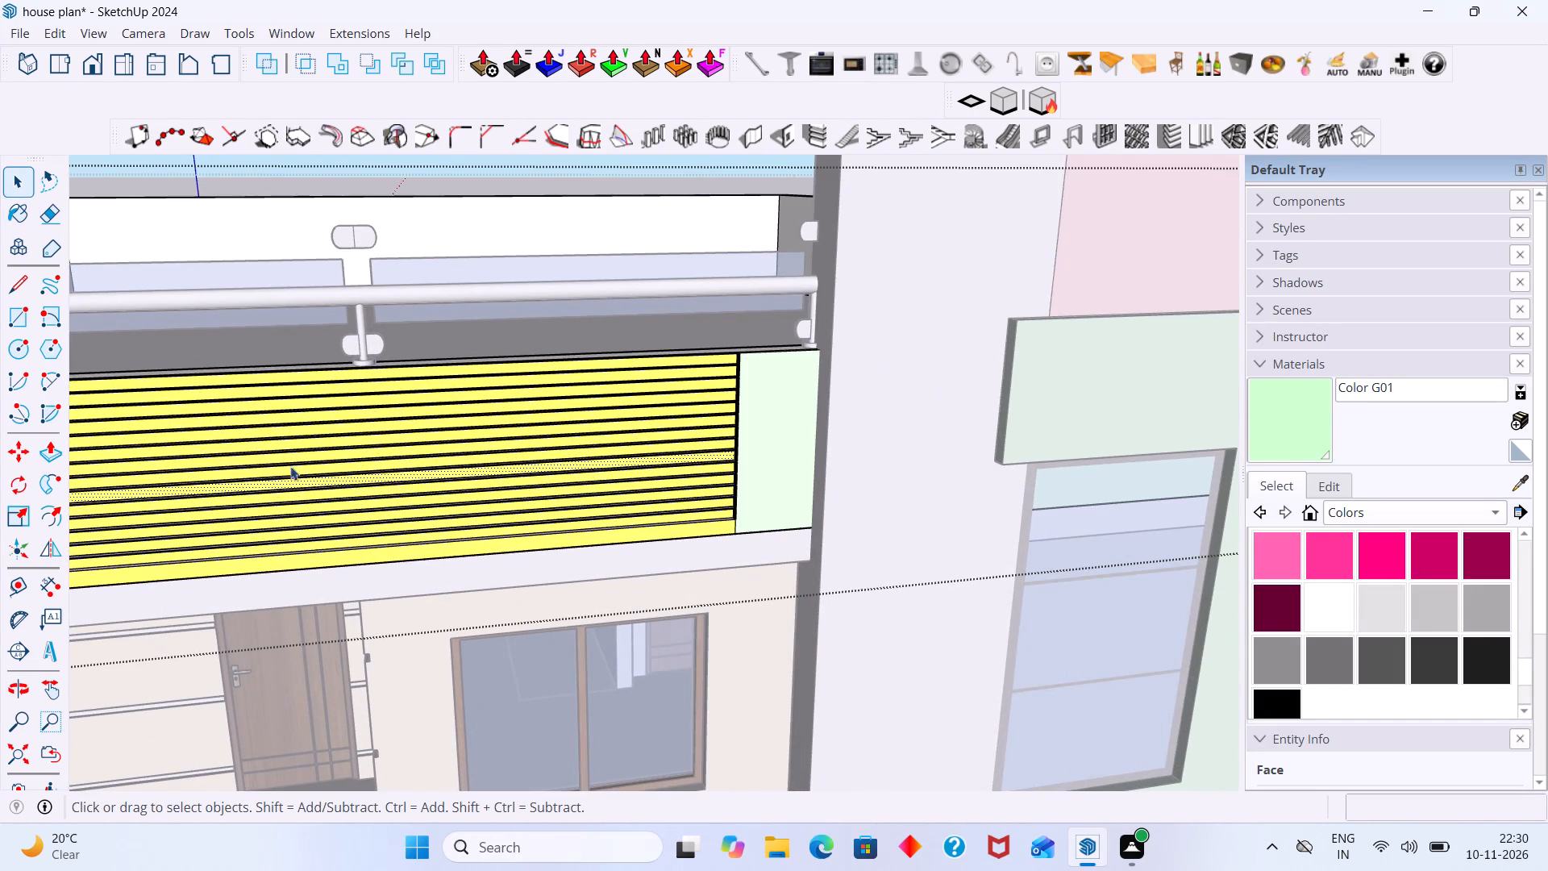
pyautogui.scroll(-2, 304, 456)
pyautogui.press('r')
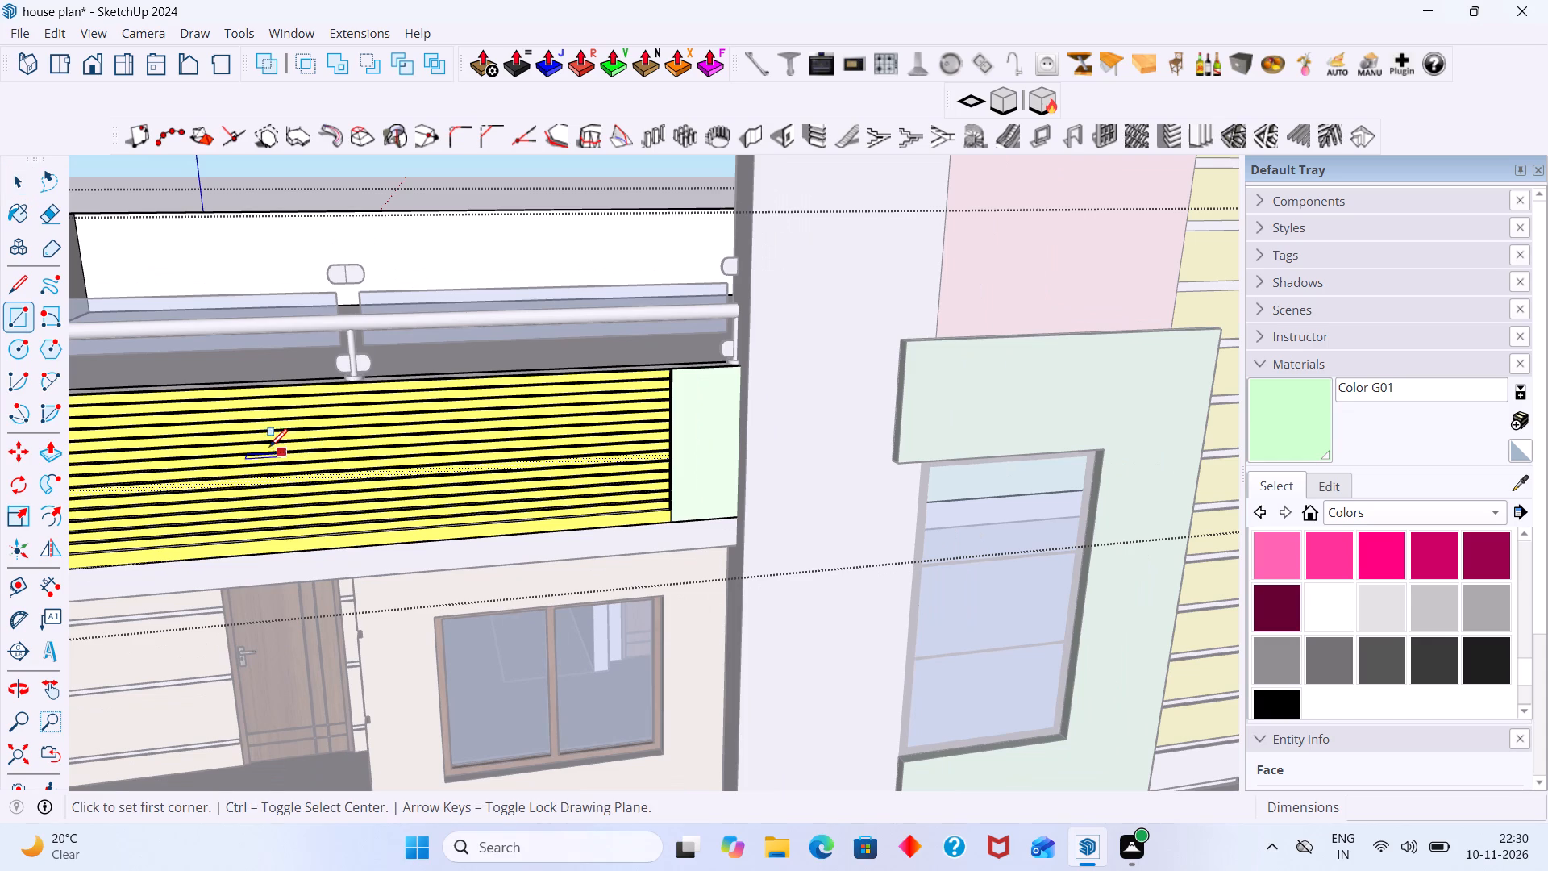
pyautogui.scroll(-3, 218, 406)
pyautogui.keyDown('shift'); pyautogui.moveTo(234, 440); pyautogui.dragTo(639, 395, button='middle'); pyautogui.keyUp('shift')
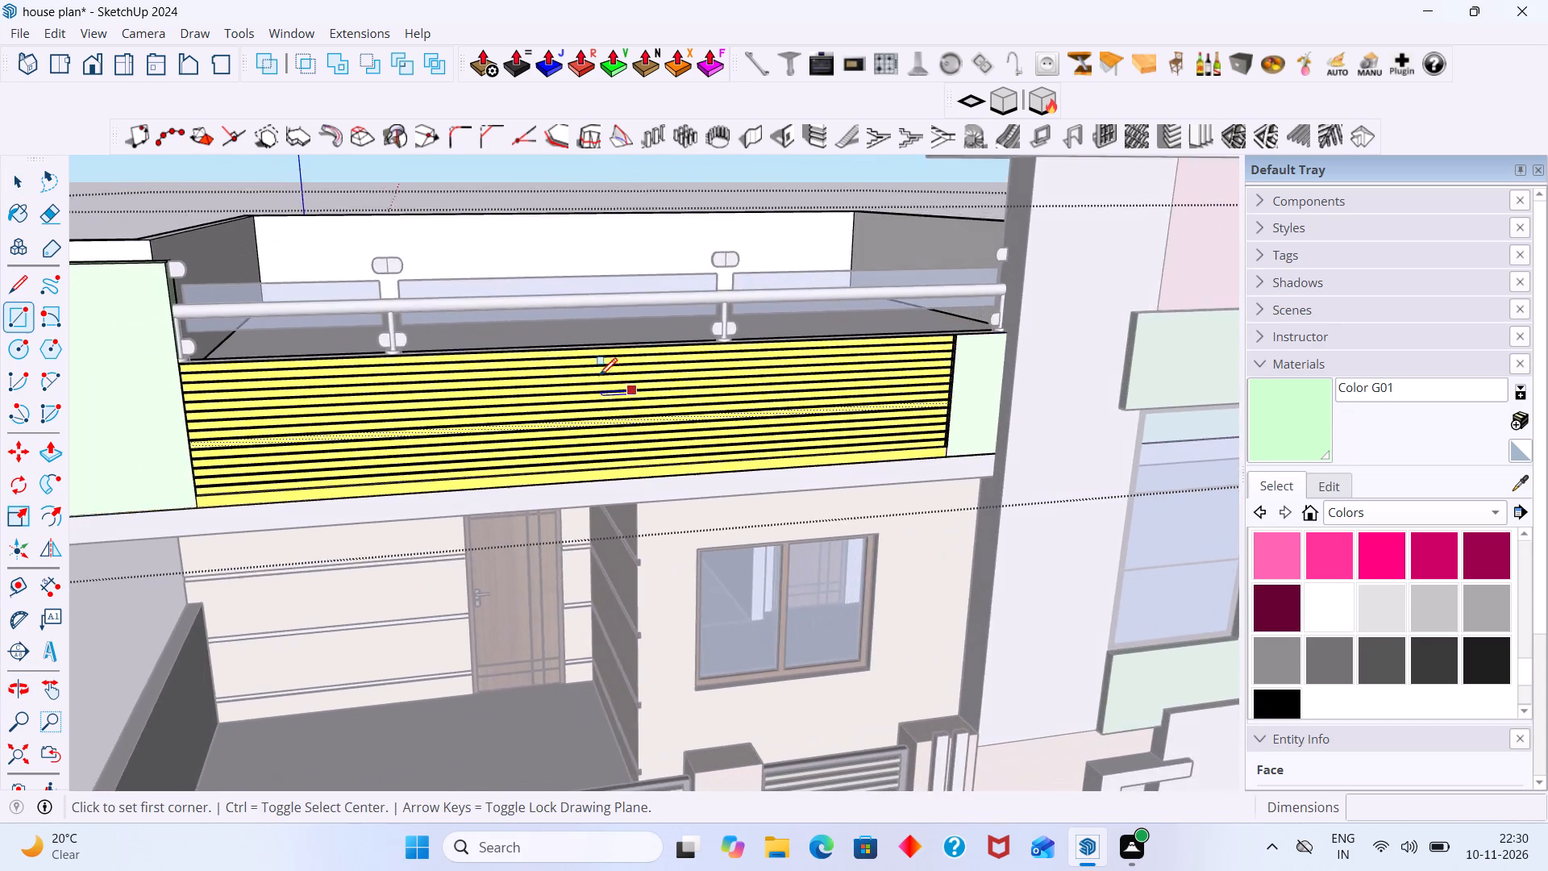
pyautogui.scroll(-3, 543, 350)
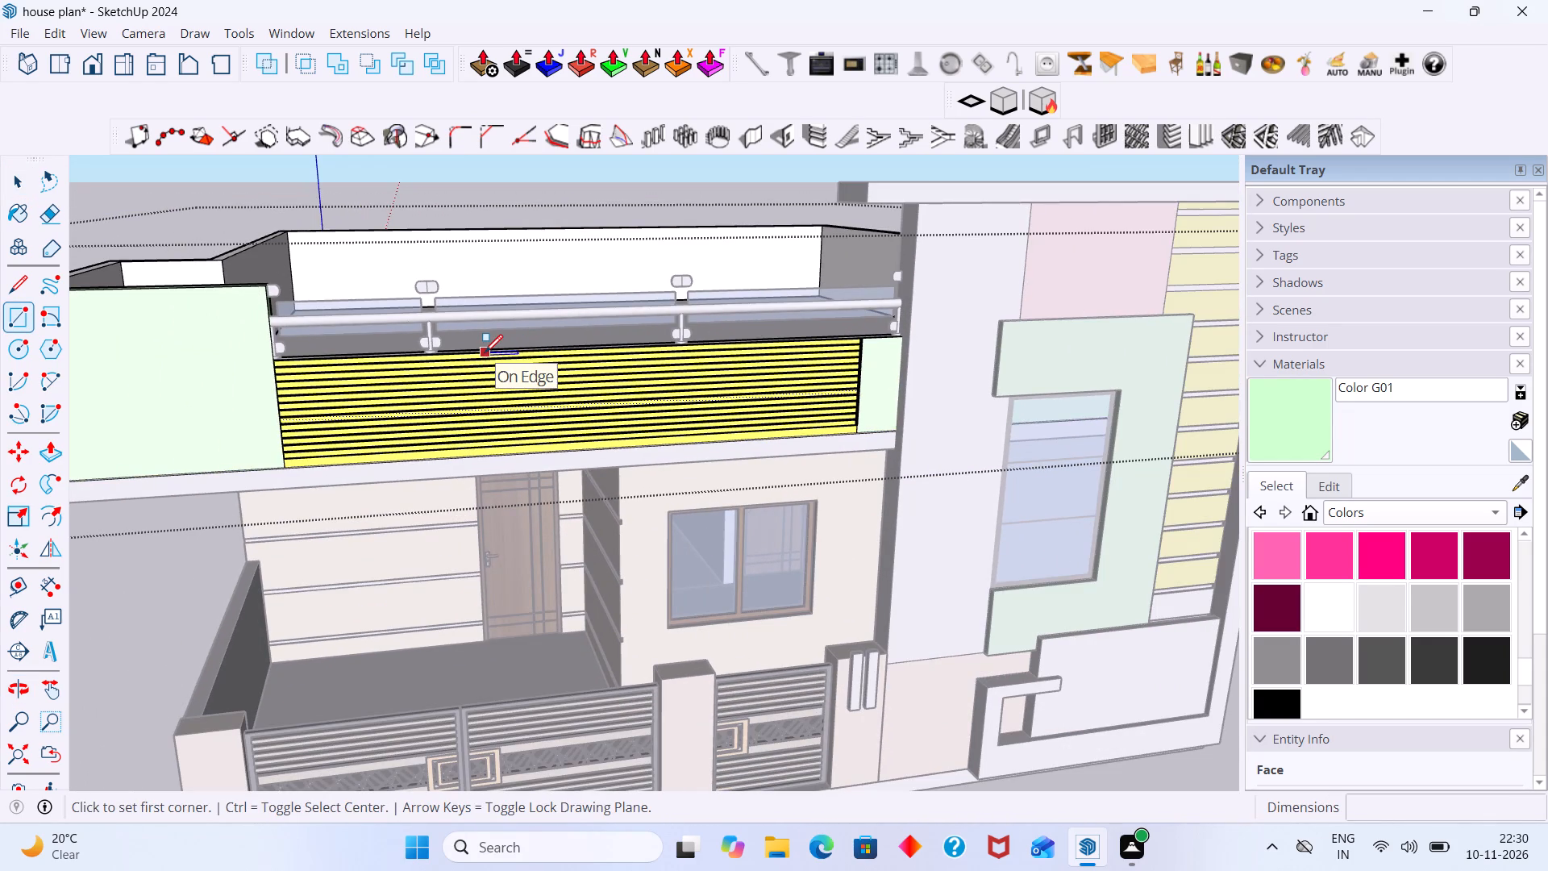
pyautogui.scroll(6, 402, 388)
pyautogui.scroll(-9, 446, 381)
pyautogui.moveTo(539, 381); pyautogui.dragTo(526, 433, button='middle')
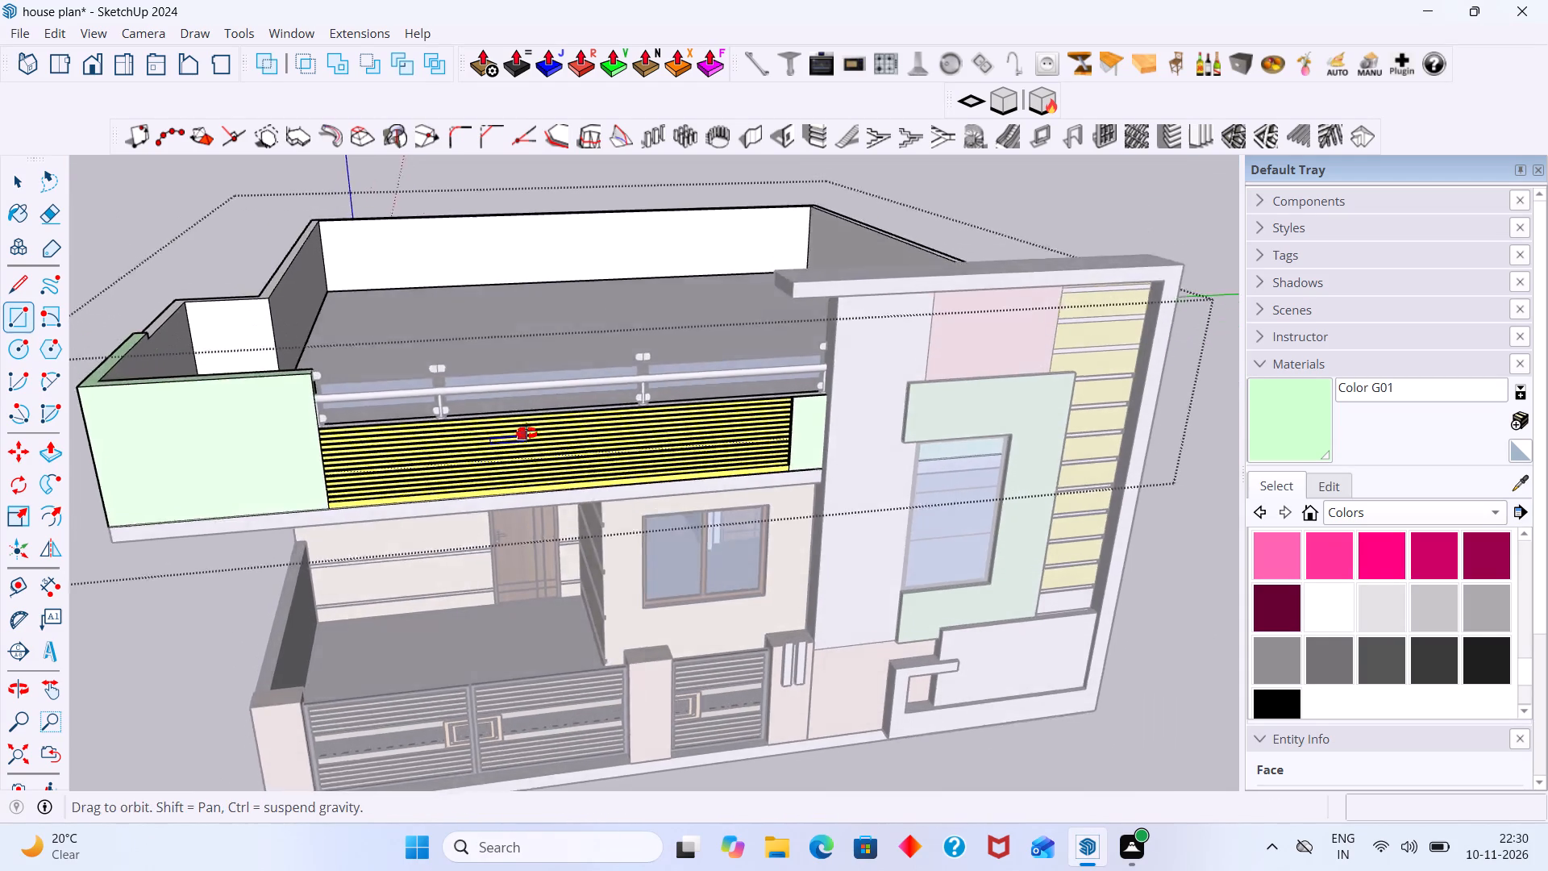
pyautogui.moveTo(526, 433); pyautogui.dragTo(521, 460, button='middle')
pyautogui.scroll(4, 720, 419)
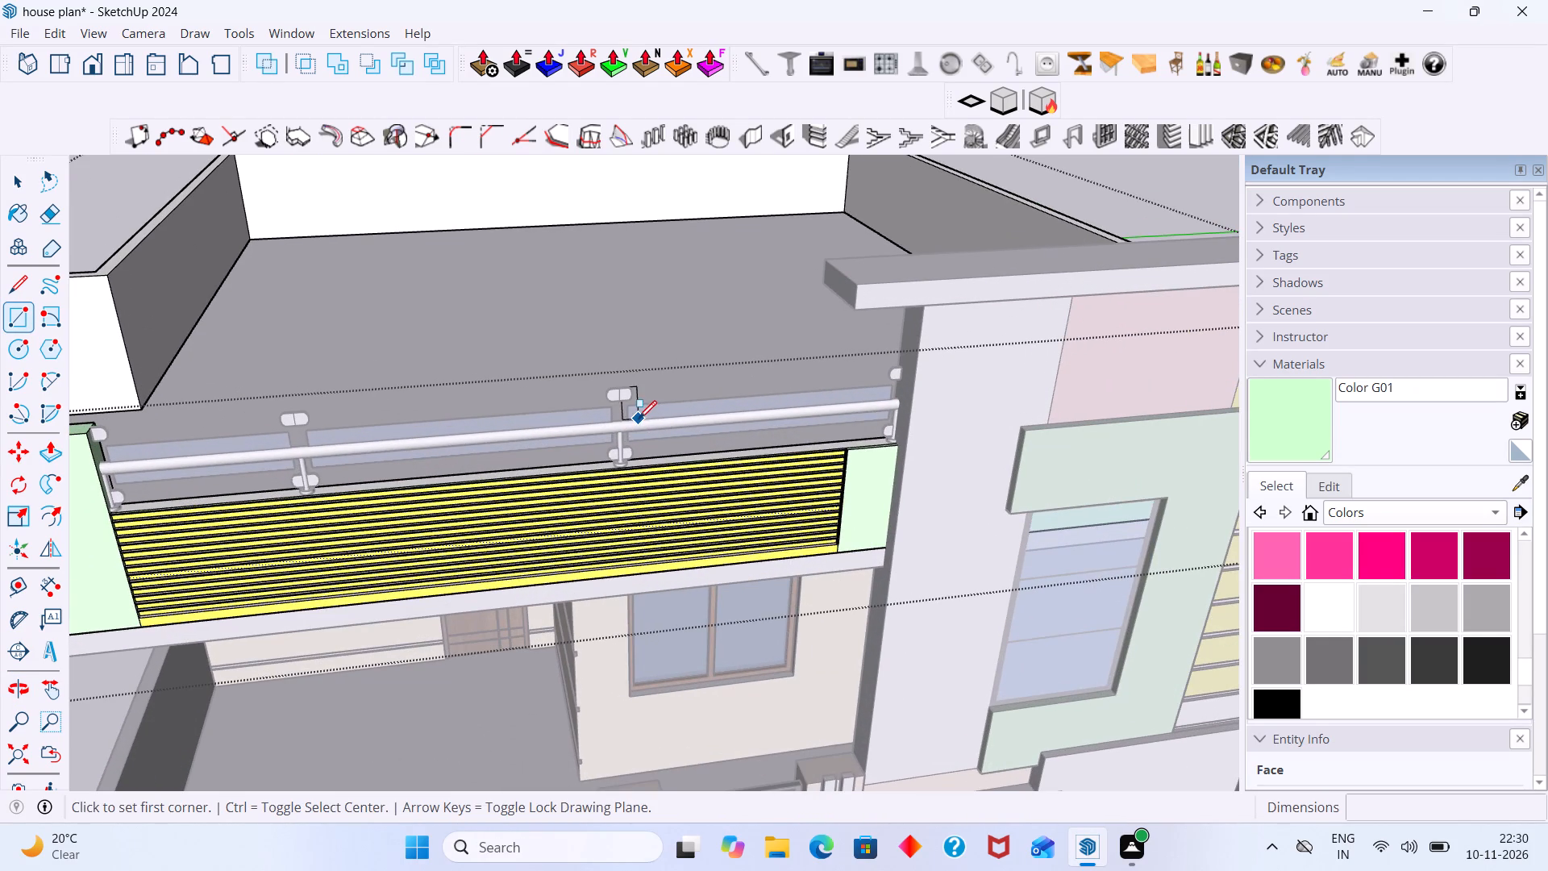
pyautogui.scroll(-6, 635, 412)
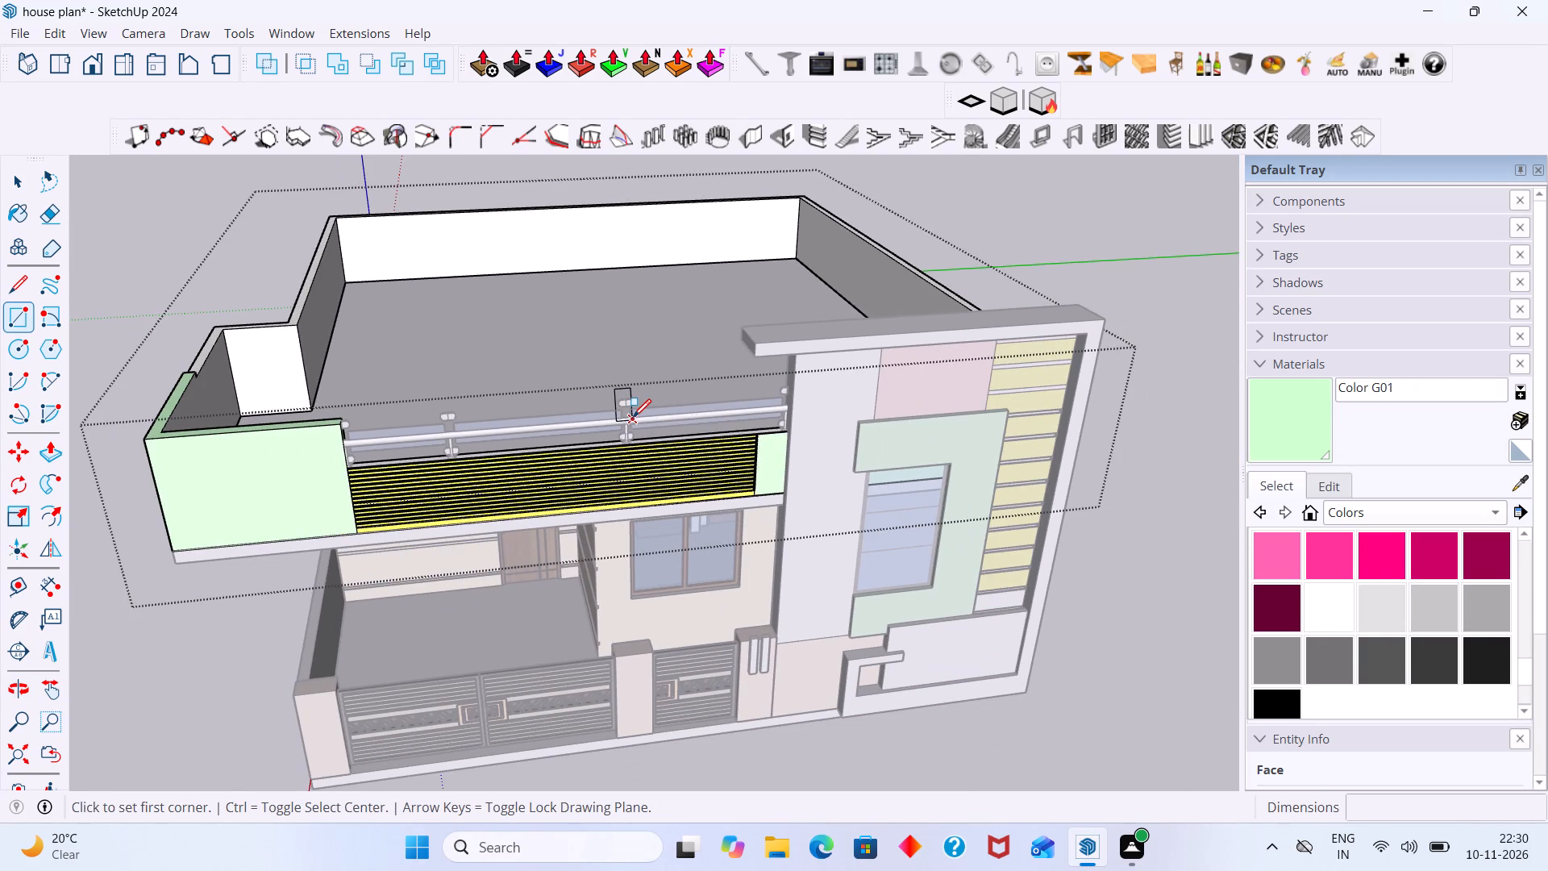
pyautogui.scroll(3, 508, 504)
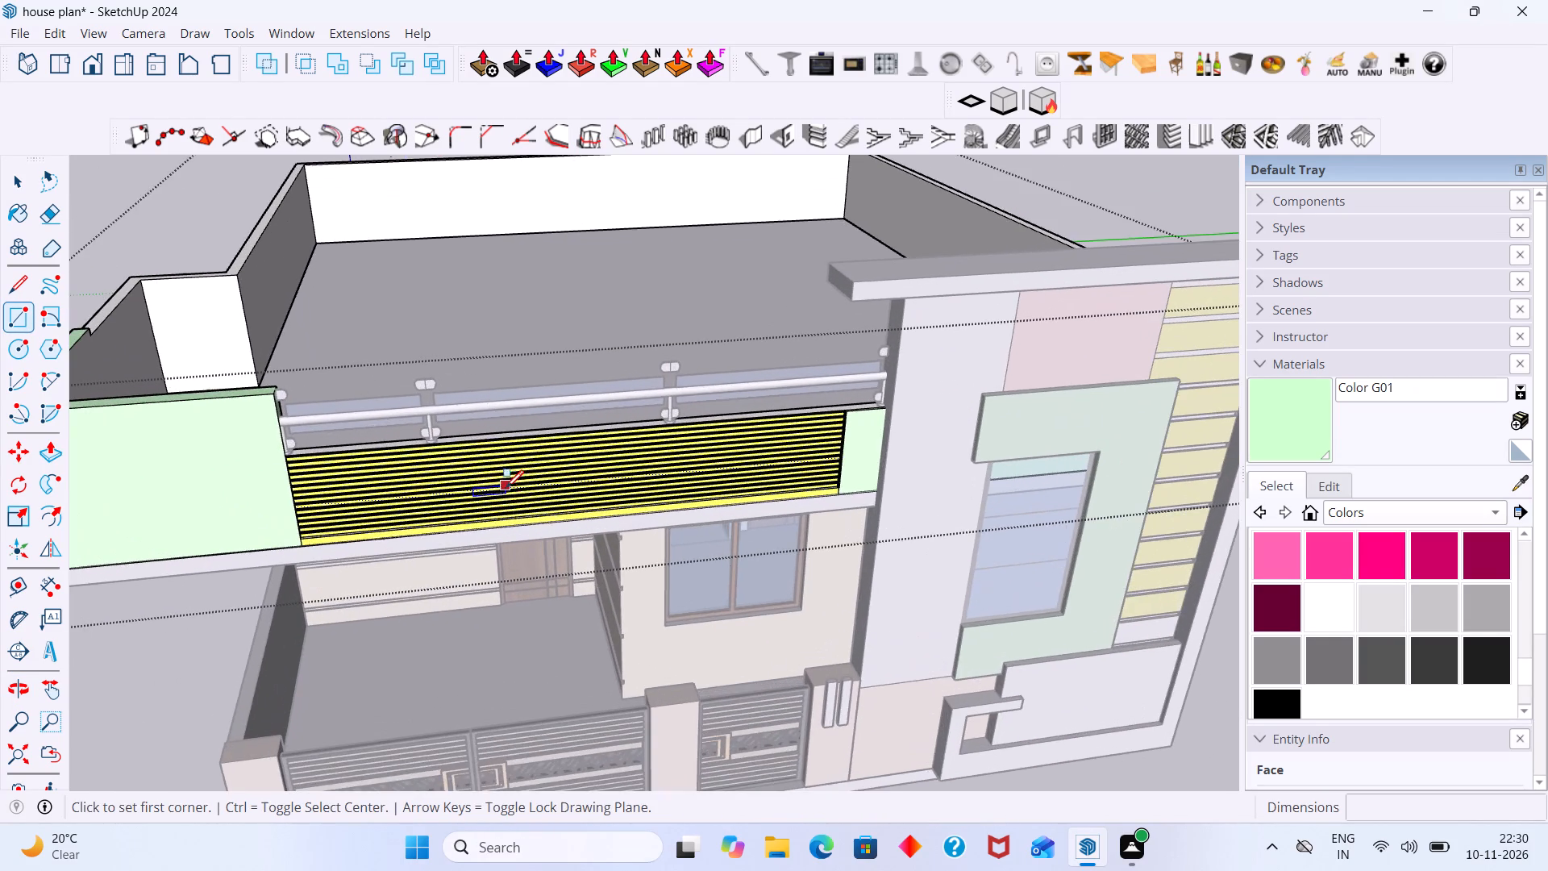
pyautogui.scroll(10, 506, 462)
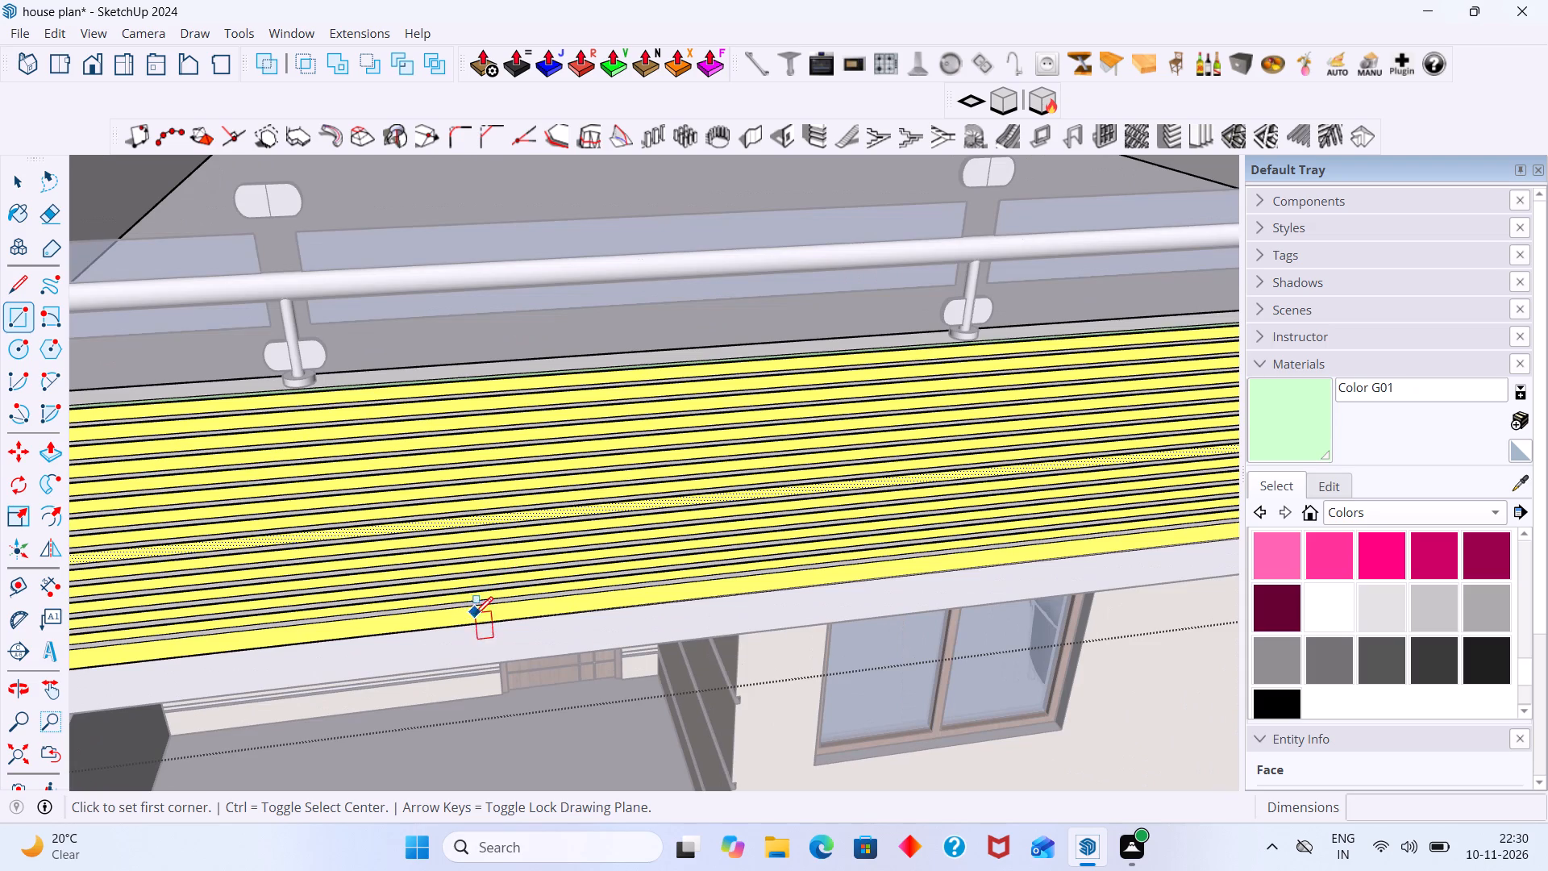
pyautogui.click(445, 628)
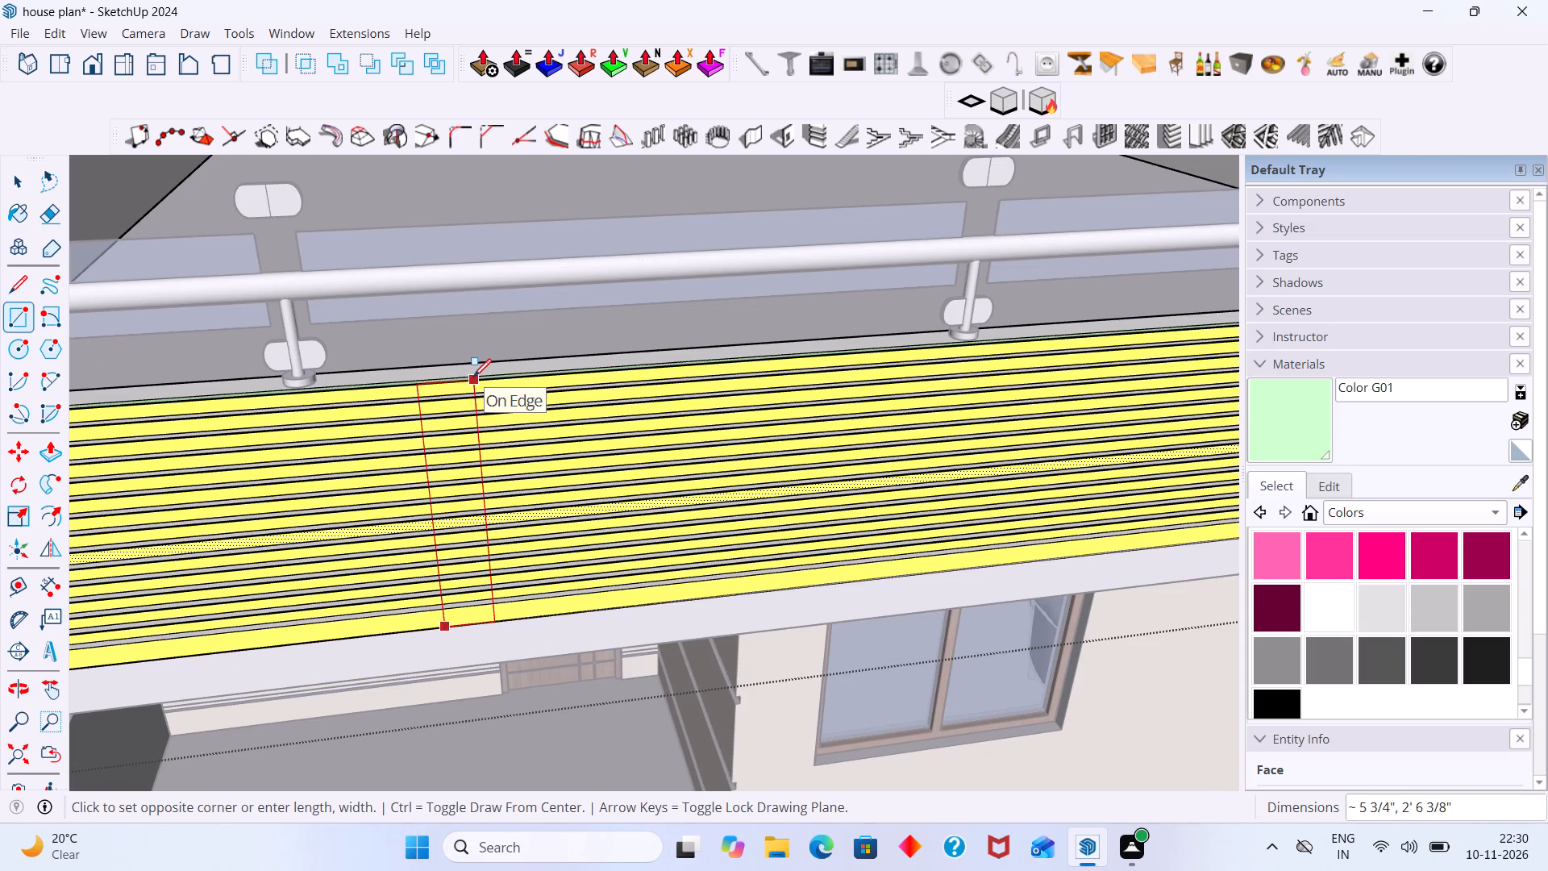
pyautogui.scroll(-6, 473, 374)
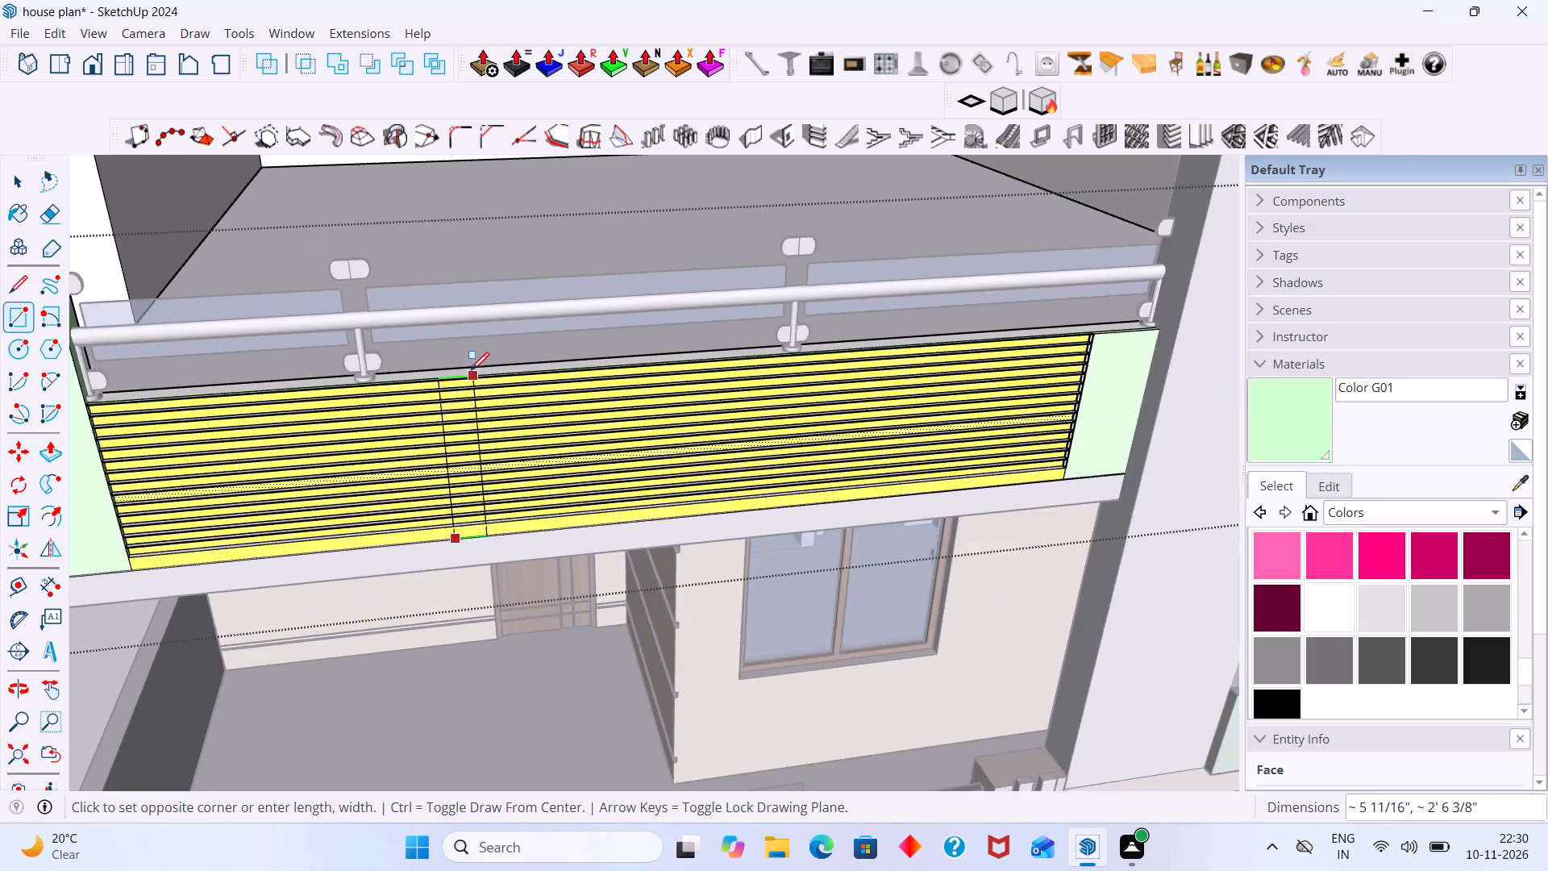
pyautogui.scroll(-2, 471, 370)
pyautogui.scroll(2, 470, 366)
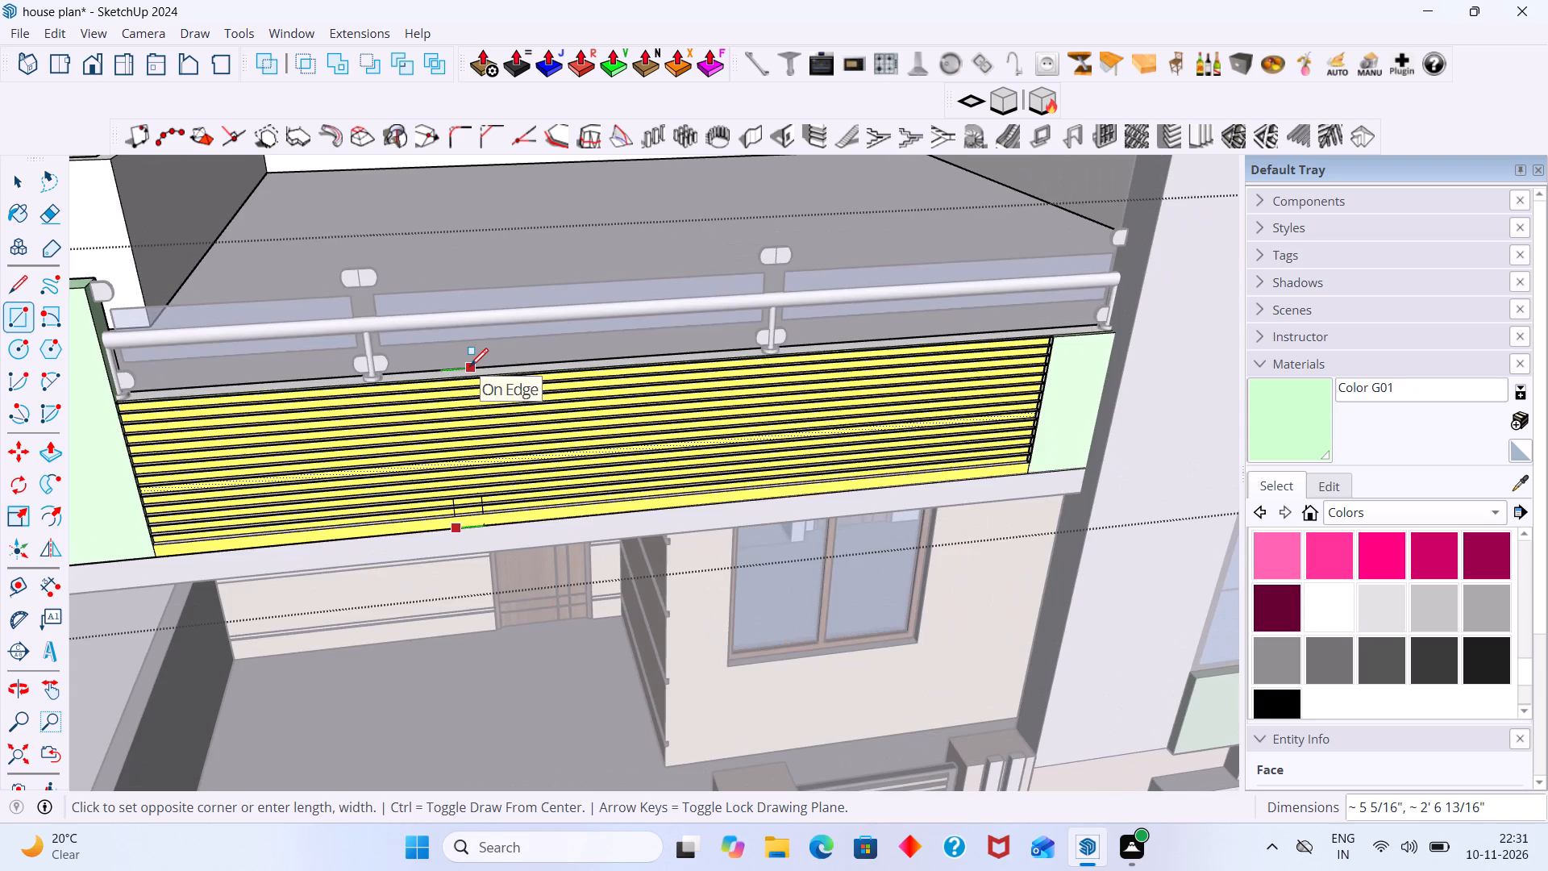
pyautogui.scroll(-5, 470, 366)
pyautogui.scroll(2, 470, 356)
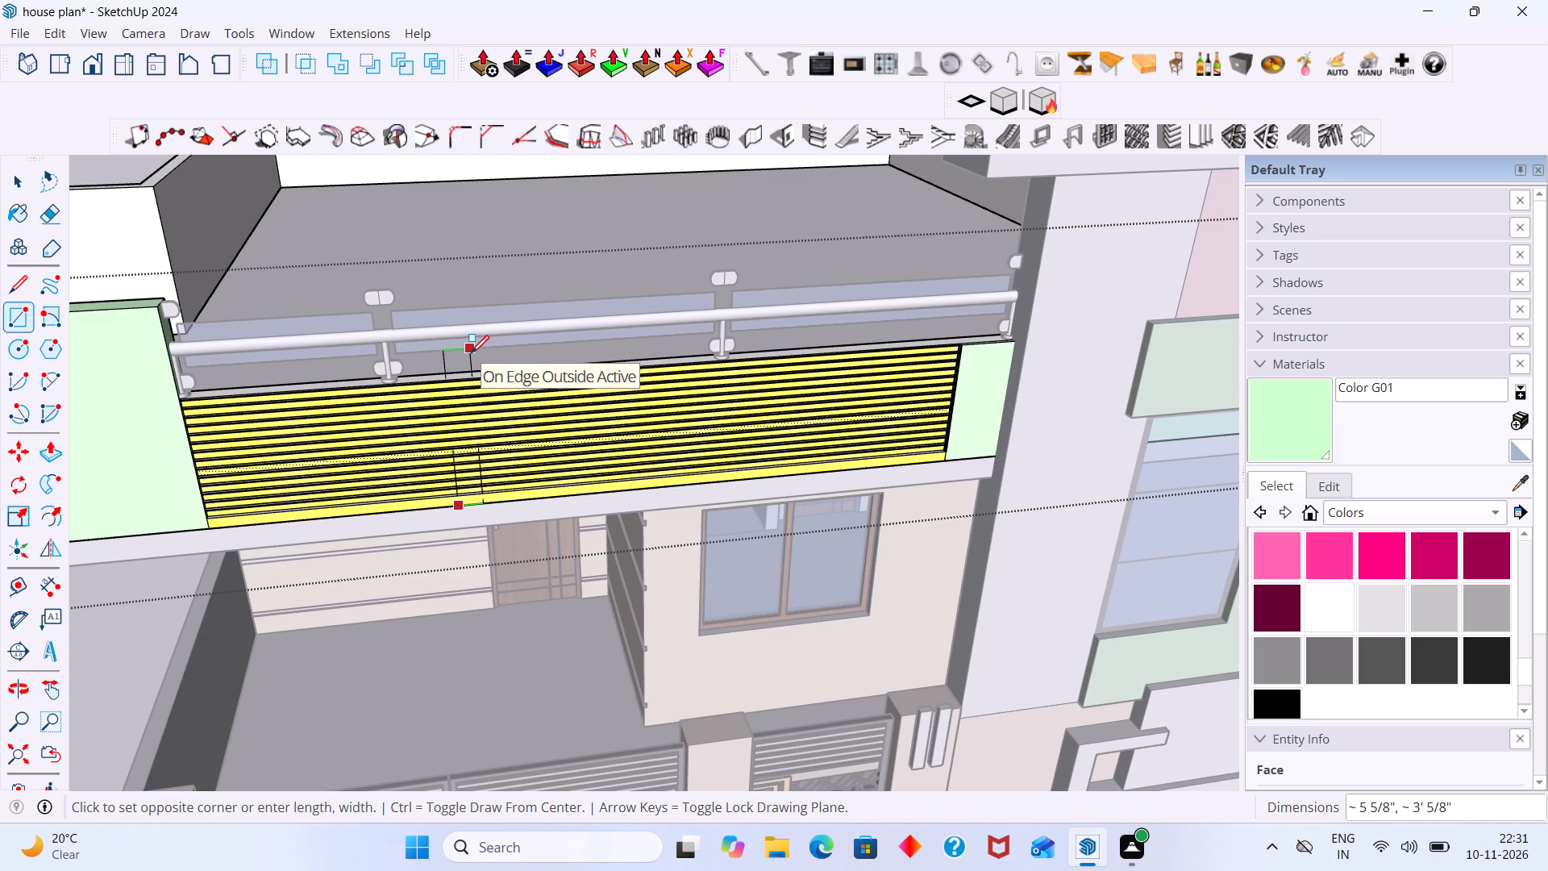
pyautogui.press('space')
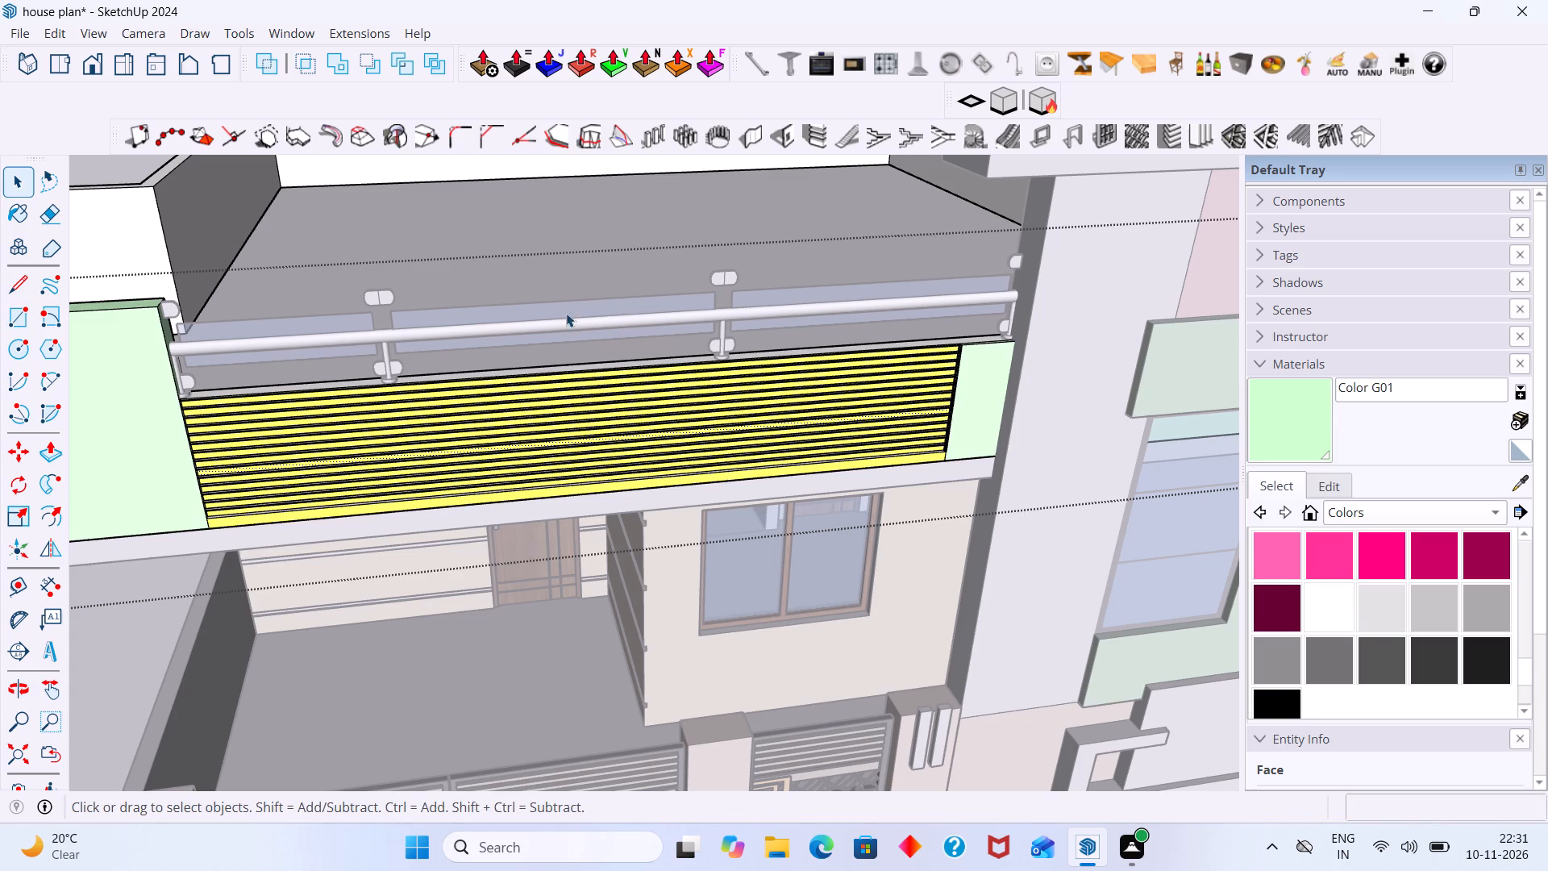
# Leave the parapet group and delete the glass railing group above the yellow balcony slats.
pyautogui.click(572, 306)
pyautogui.click(571, 316)
pyautogui.scroll(-7, 571, 318)
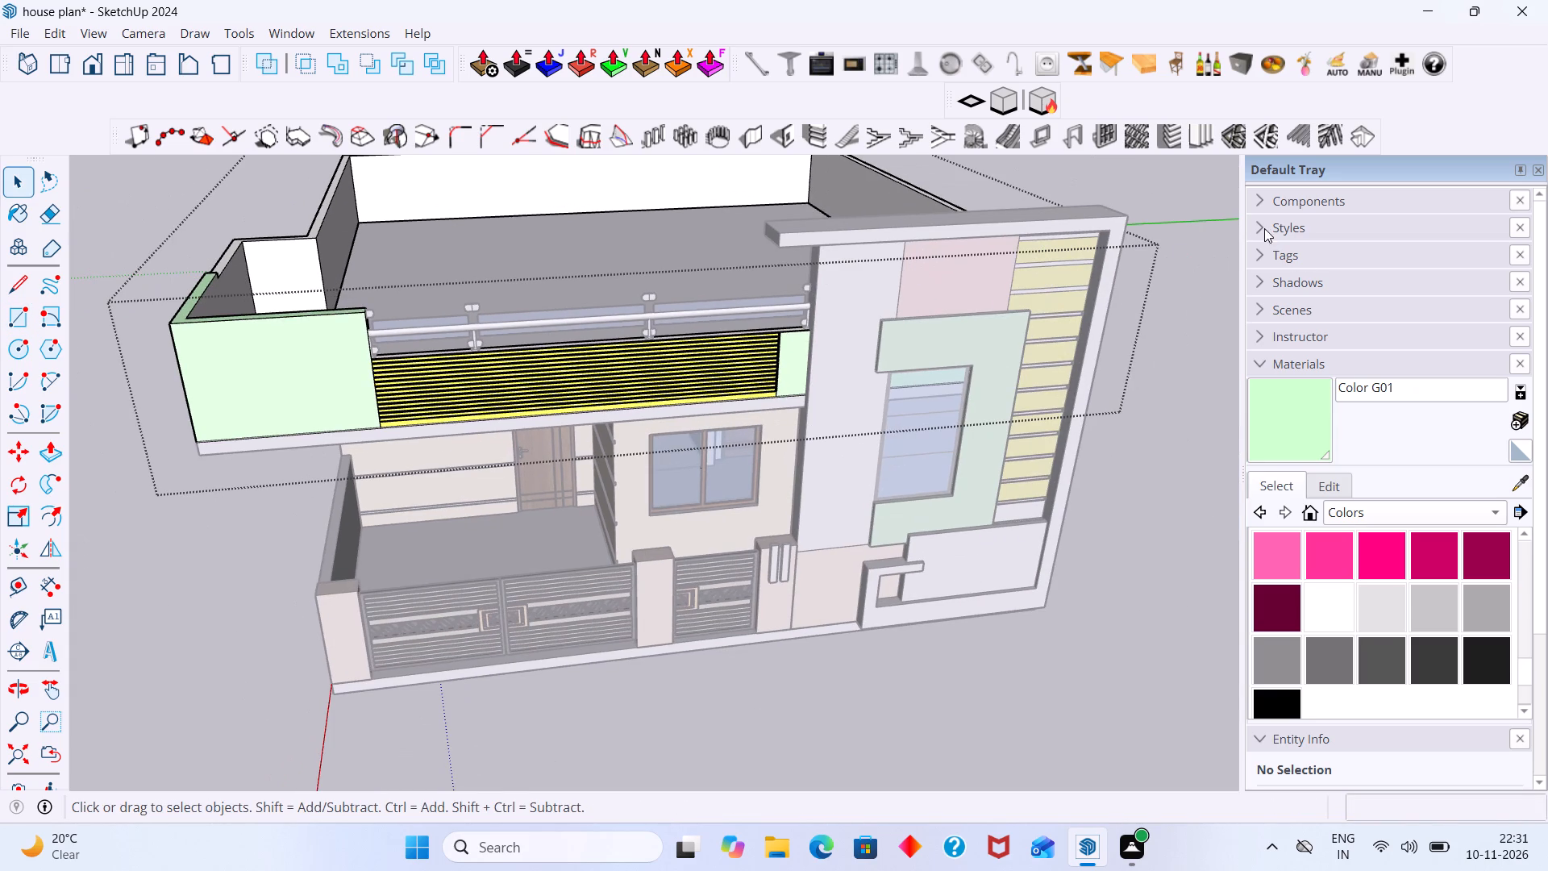
pyautogui.click(1192, 219)
pyautogui.scroll(2, 727, 305)
pyautogui.click(680, 305)
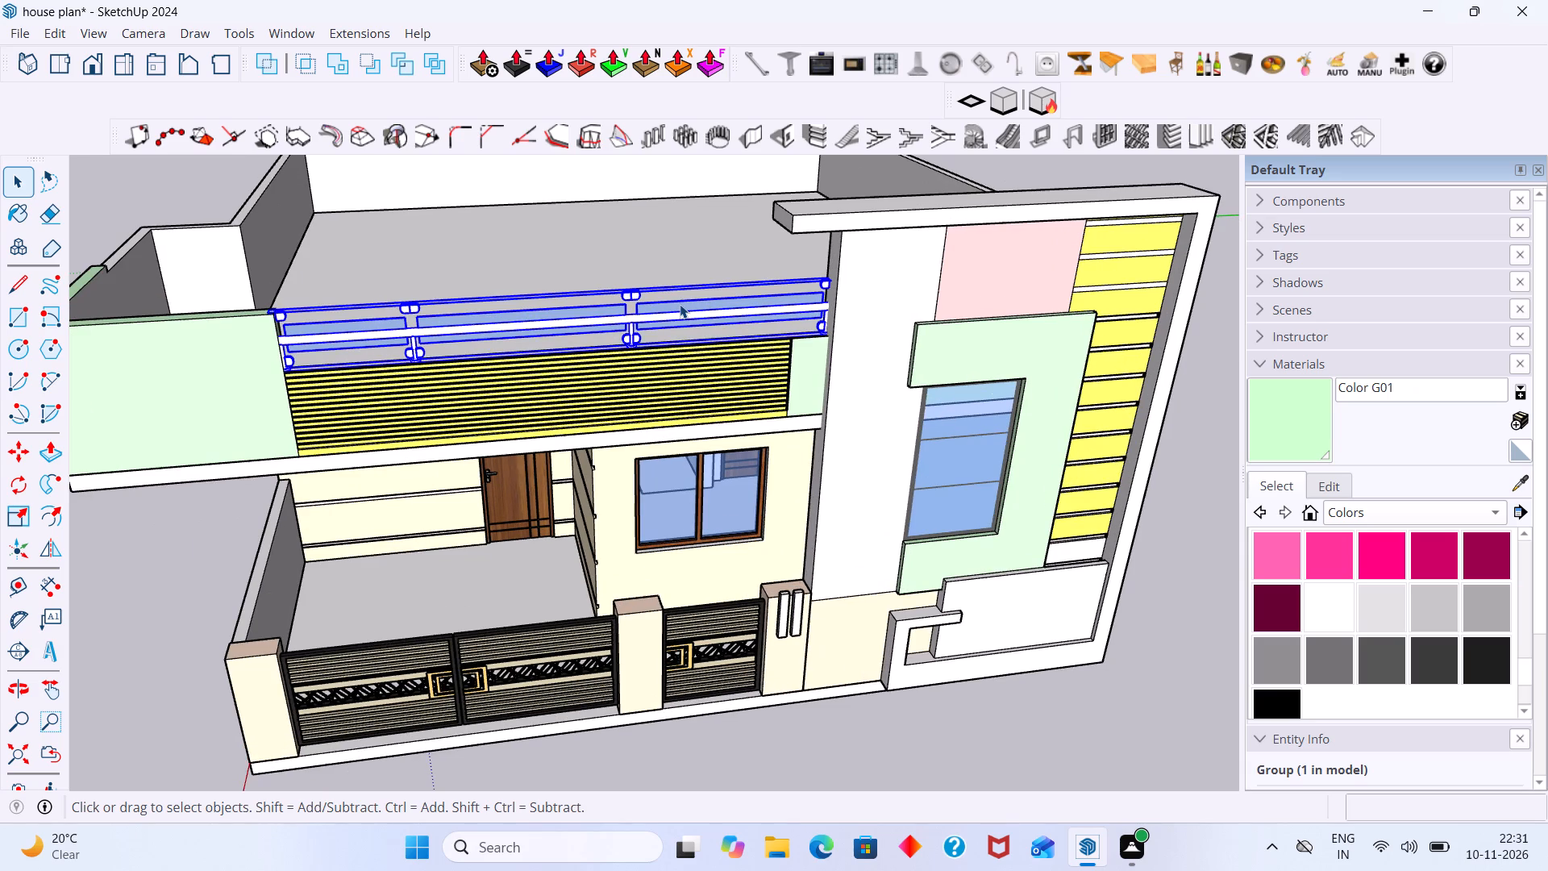
pyautogui.press('Delete')
pyautogui.moveTo(302, 402); pyautogui.dragTo(169, 395, button='middle')
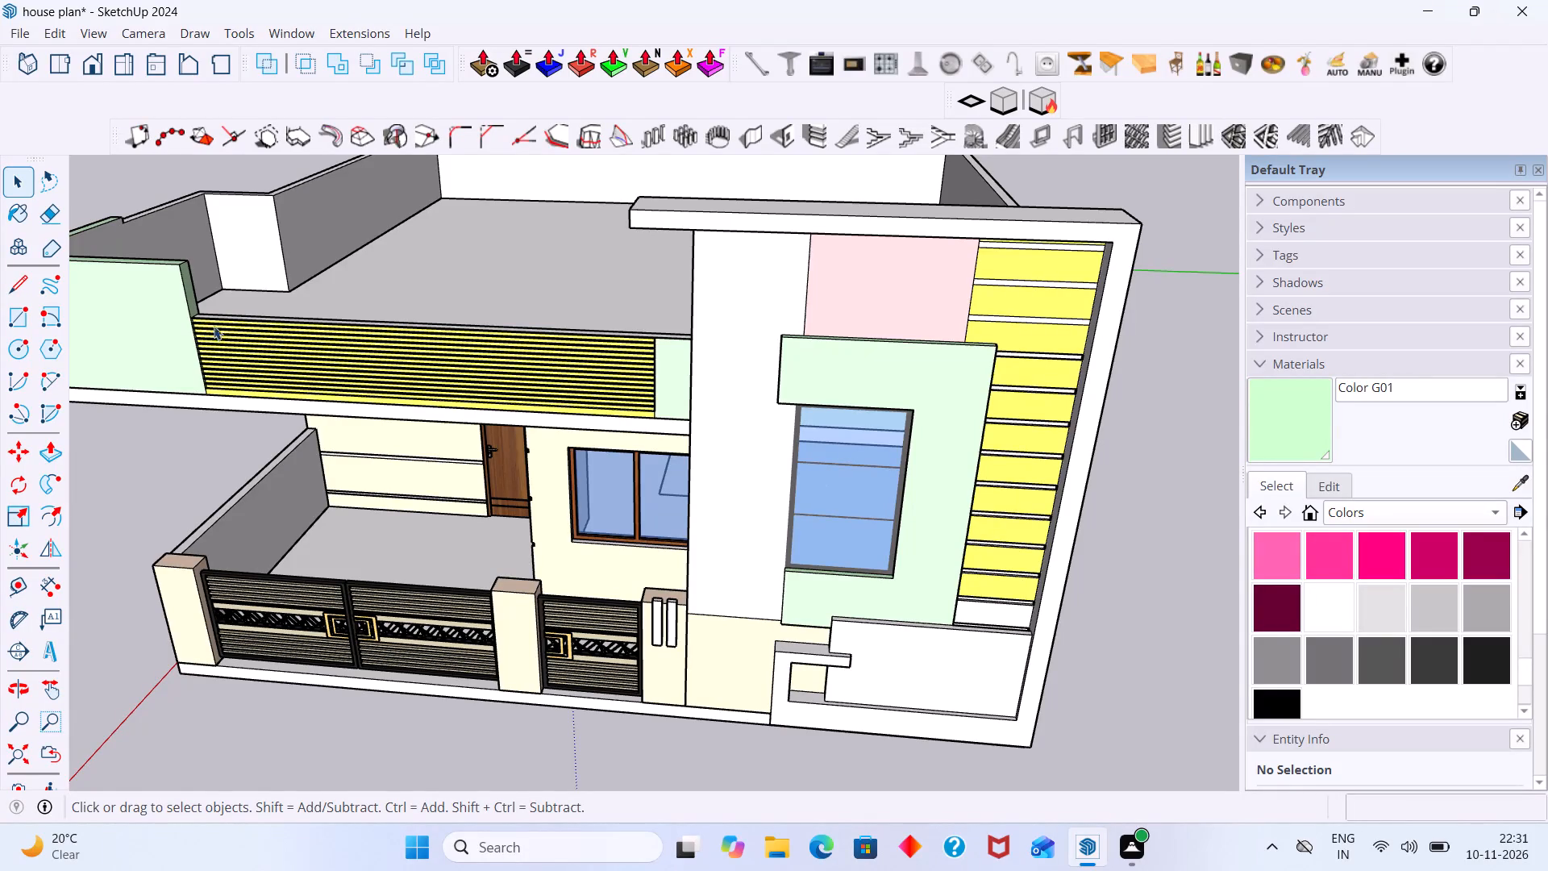
# Open the parapet group and draw a vertical rectangle about 6 5/8" by 2' 6 3/8" across the yellow balcony slats.
pyautogui.click(316, 369)
pyautogui.press('r')
pyautogui.moveTo(328, 360); pyautogui.dragTo(426, 344, button='middle')
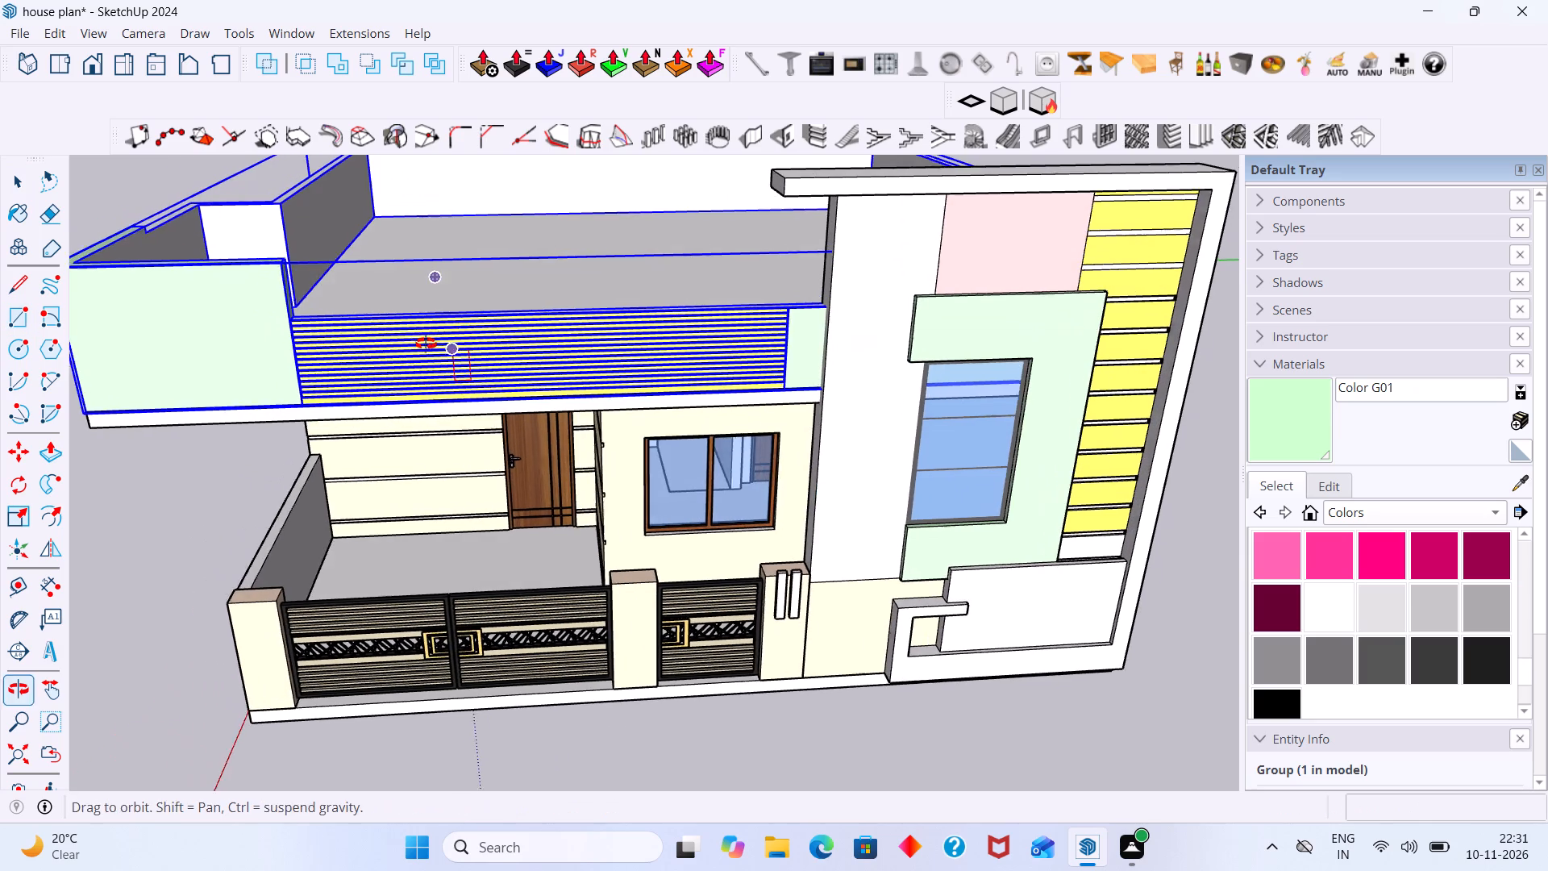
pyautogui.moveTo(426, 344); pyautogui.dragTo(427, 344, button='middle')
pyautogui.press('space')
pyautogui.tripleClick(386, 373)
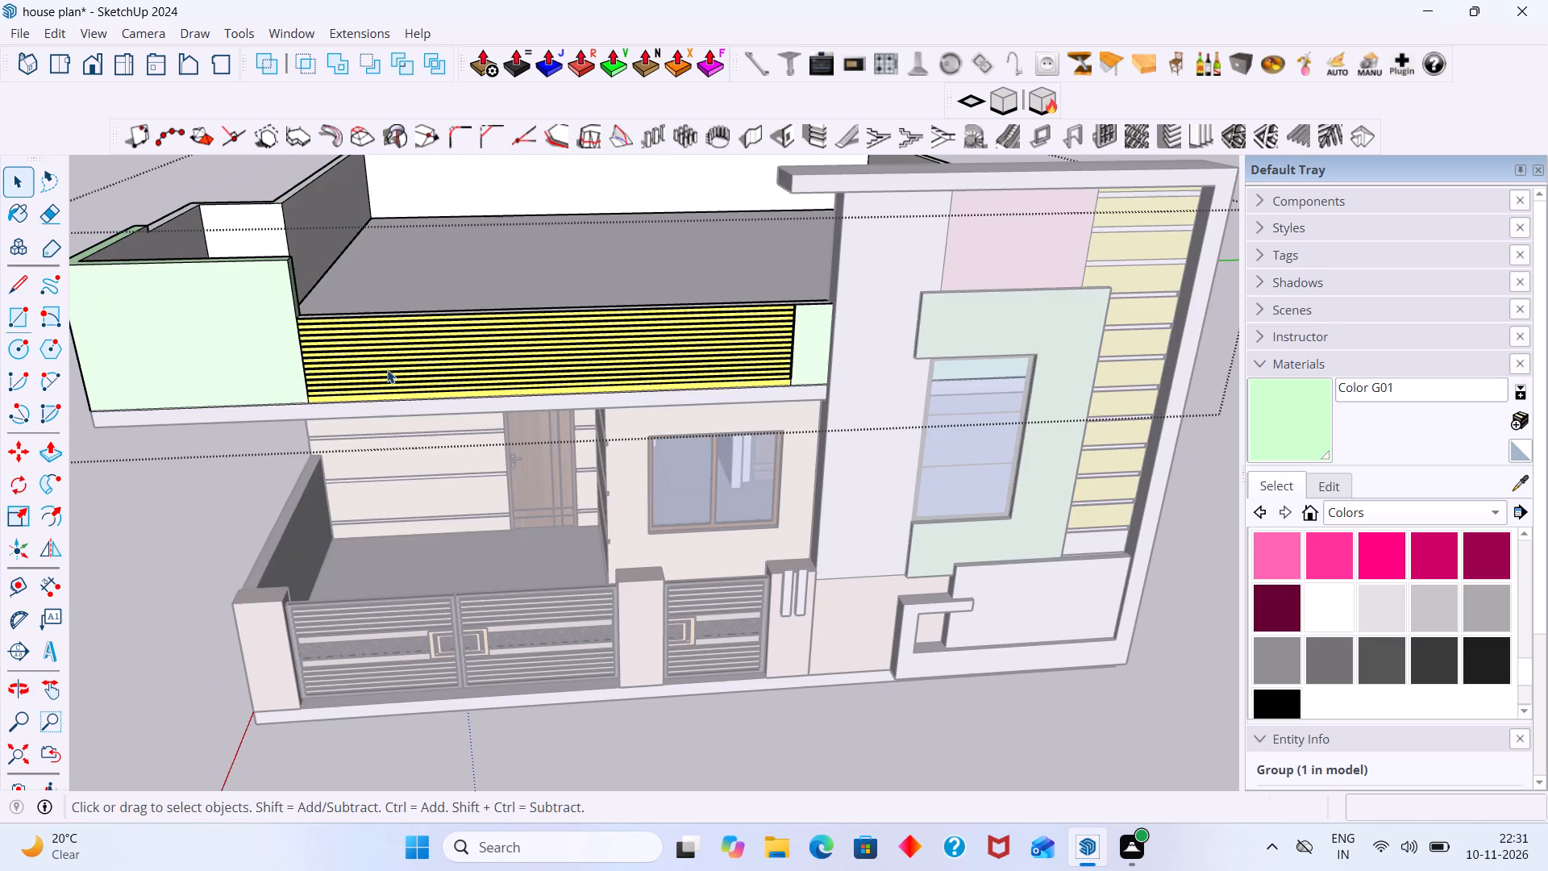
pyautogui.press('r')
pyautogui.scroll(1, 410, 397)
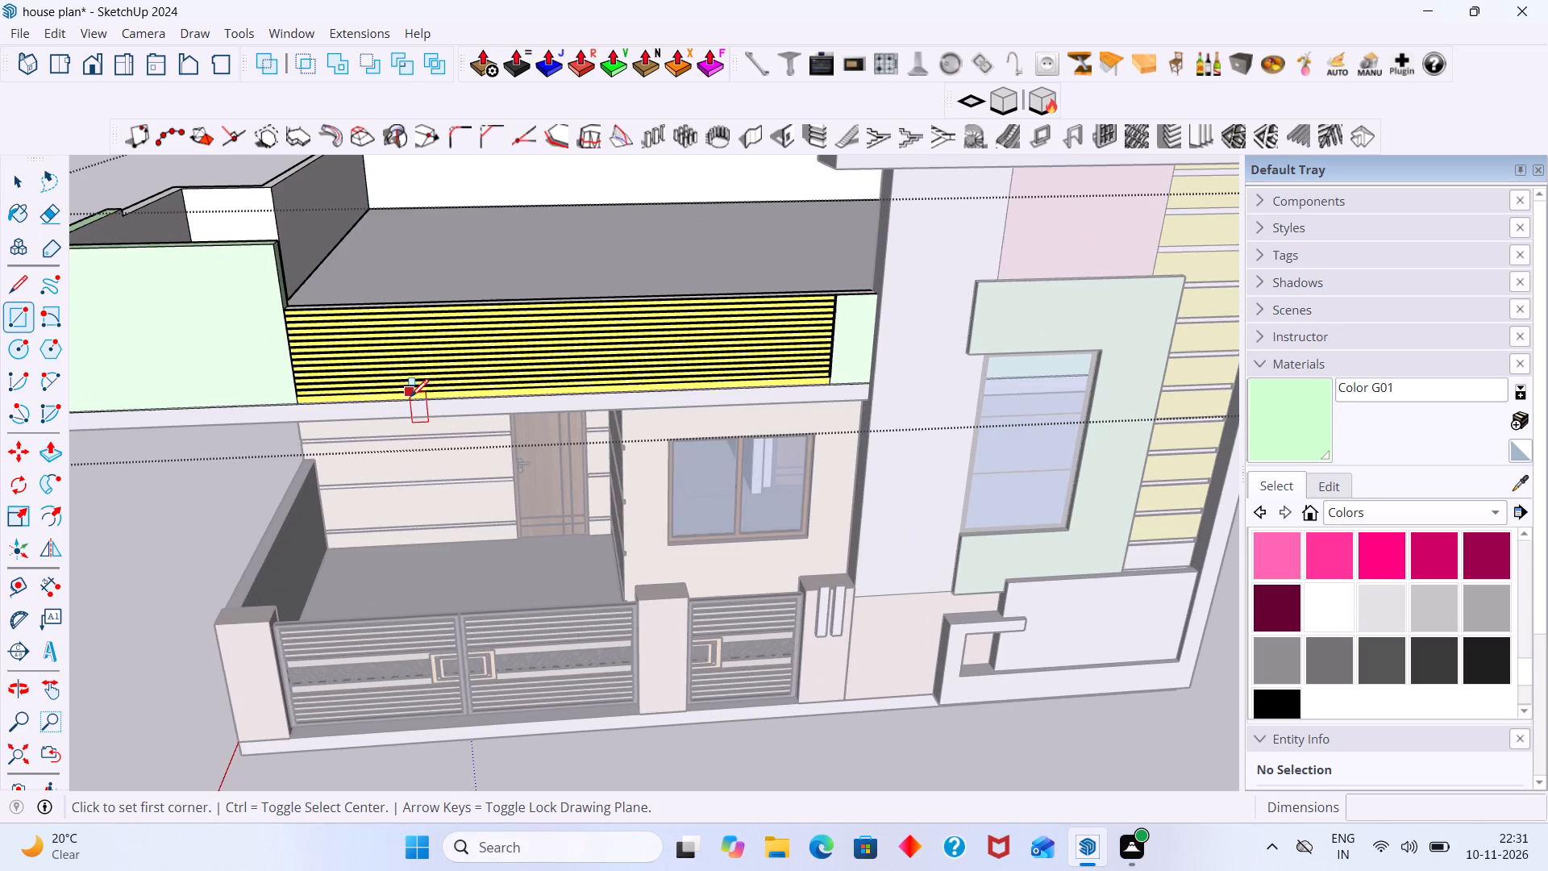
pyautogui.moveTo(486, 420); pyautogui.dragTo(529, 427, button='middle')
pyautogui.scroll(5, 586, 419)
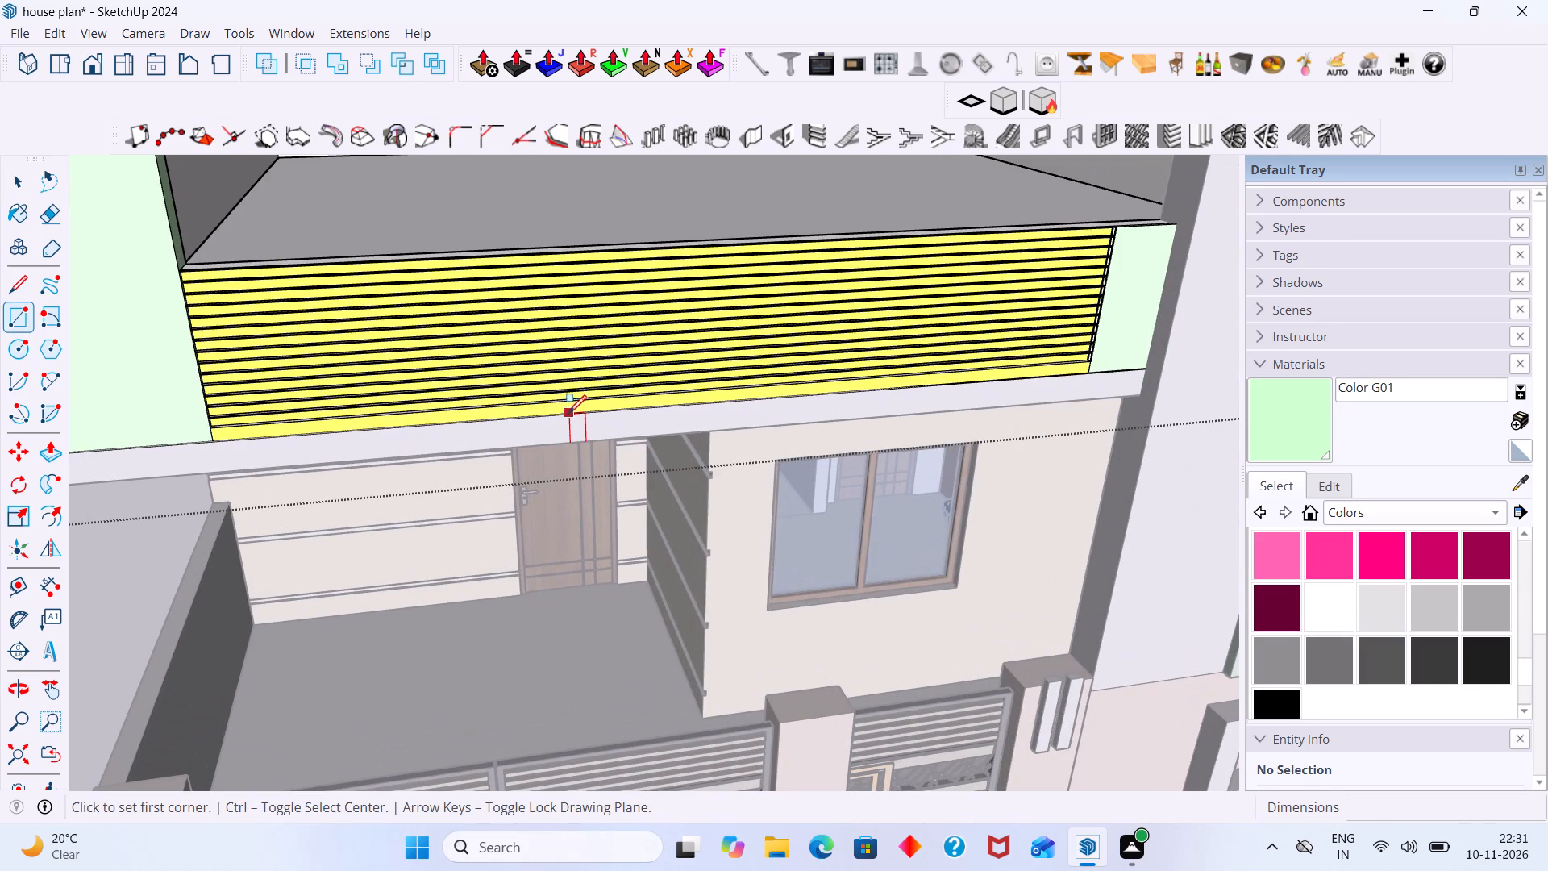
pyautogui.click(567, 409)
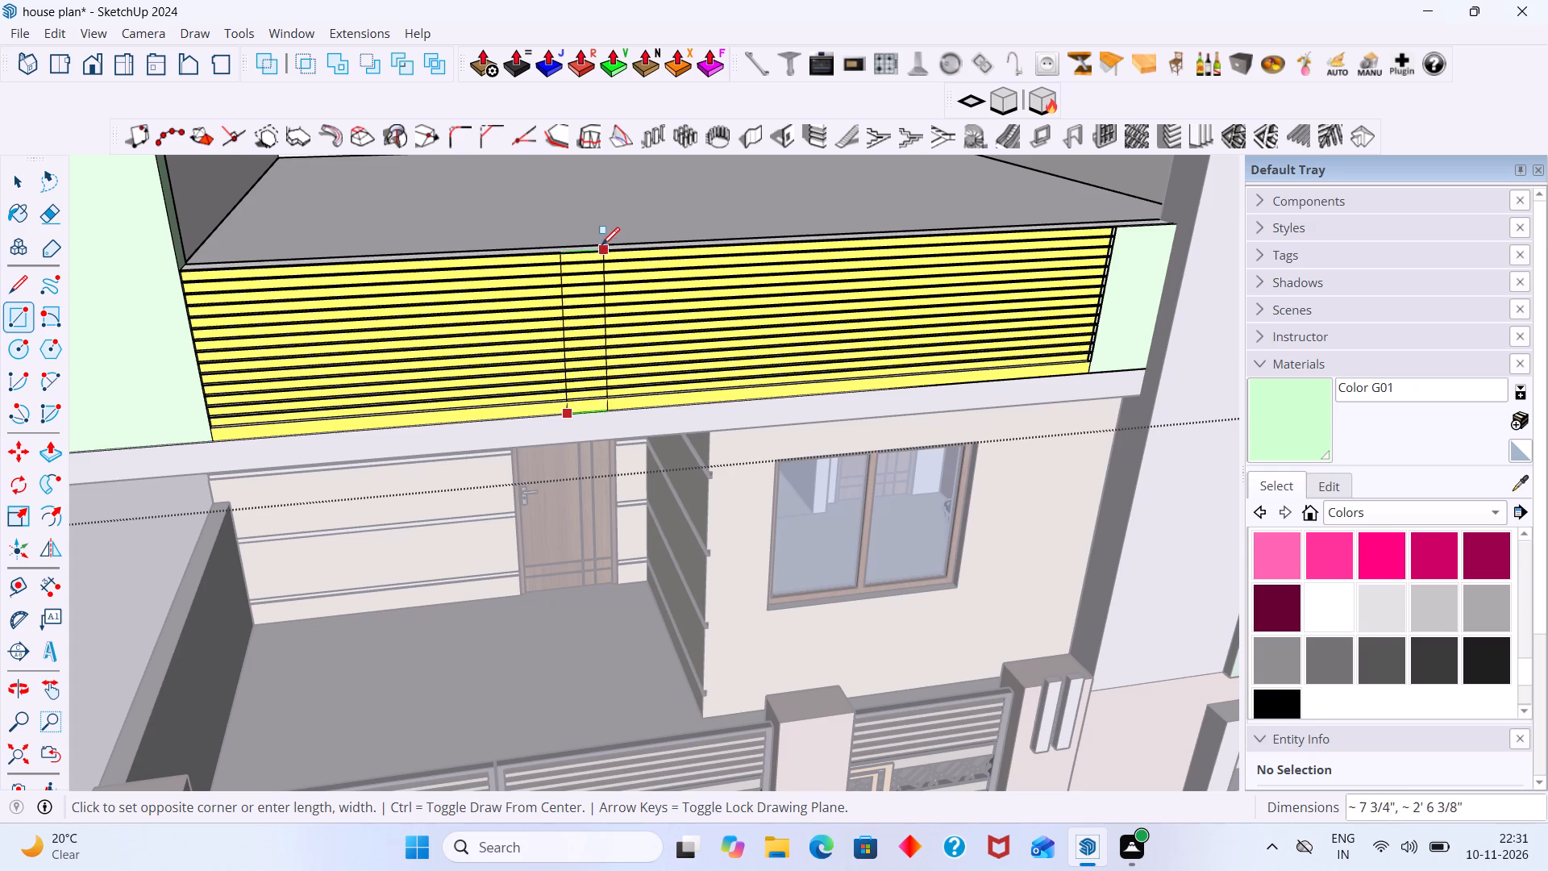
pyautogui.scroll(5, 597, 244)
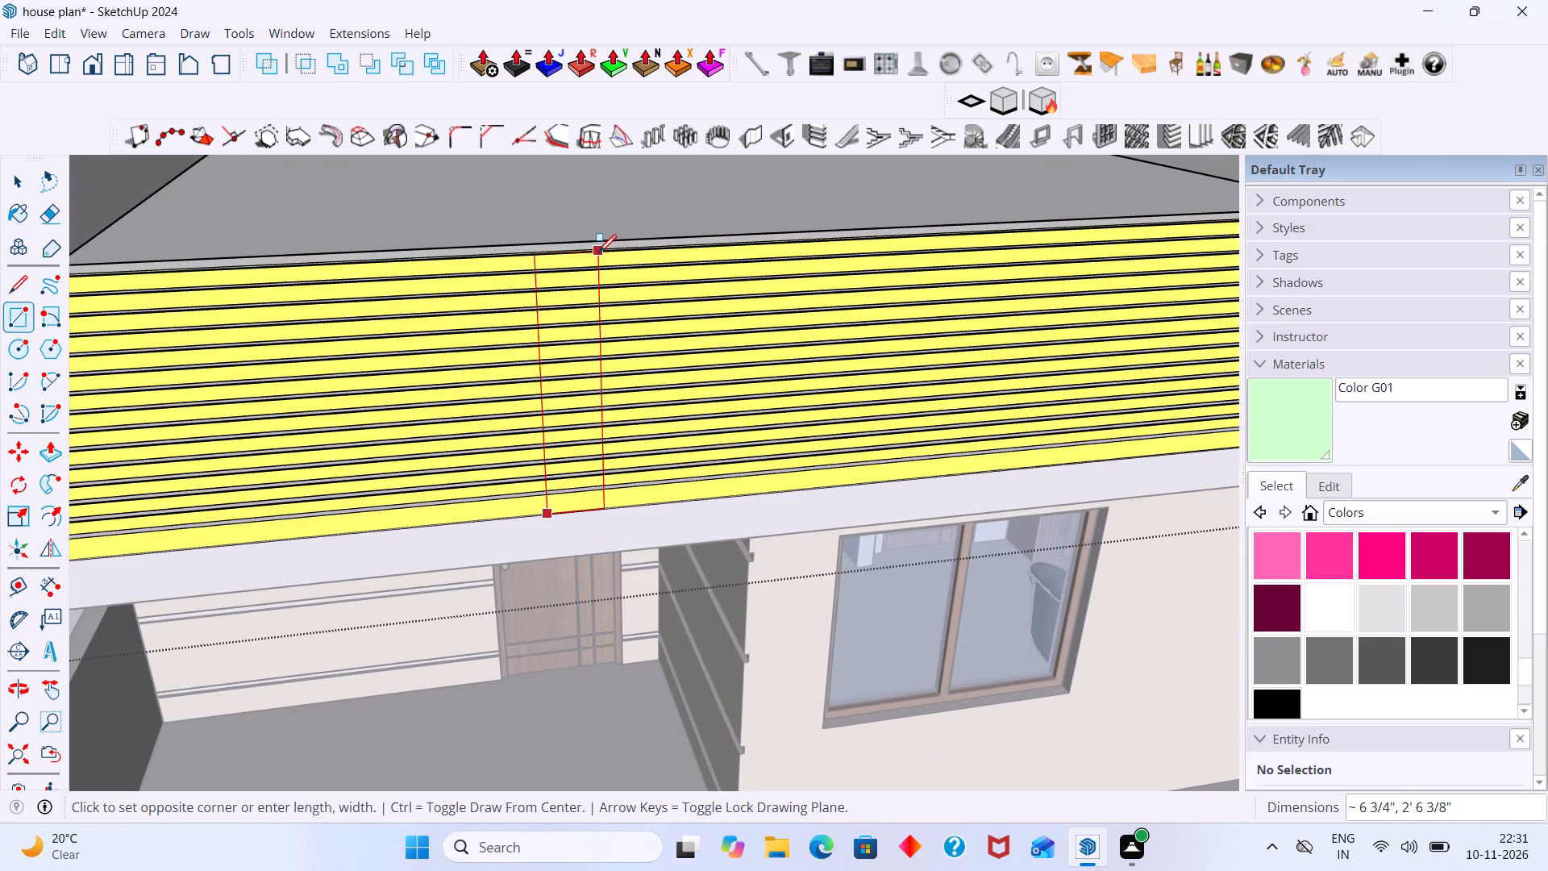
pyautogui.click(597, 252)
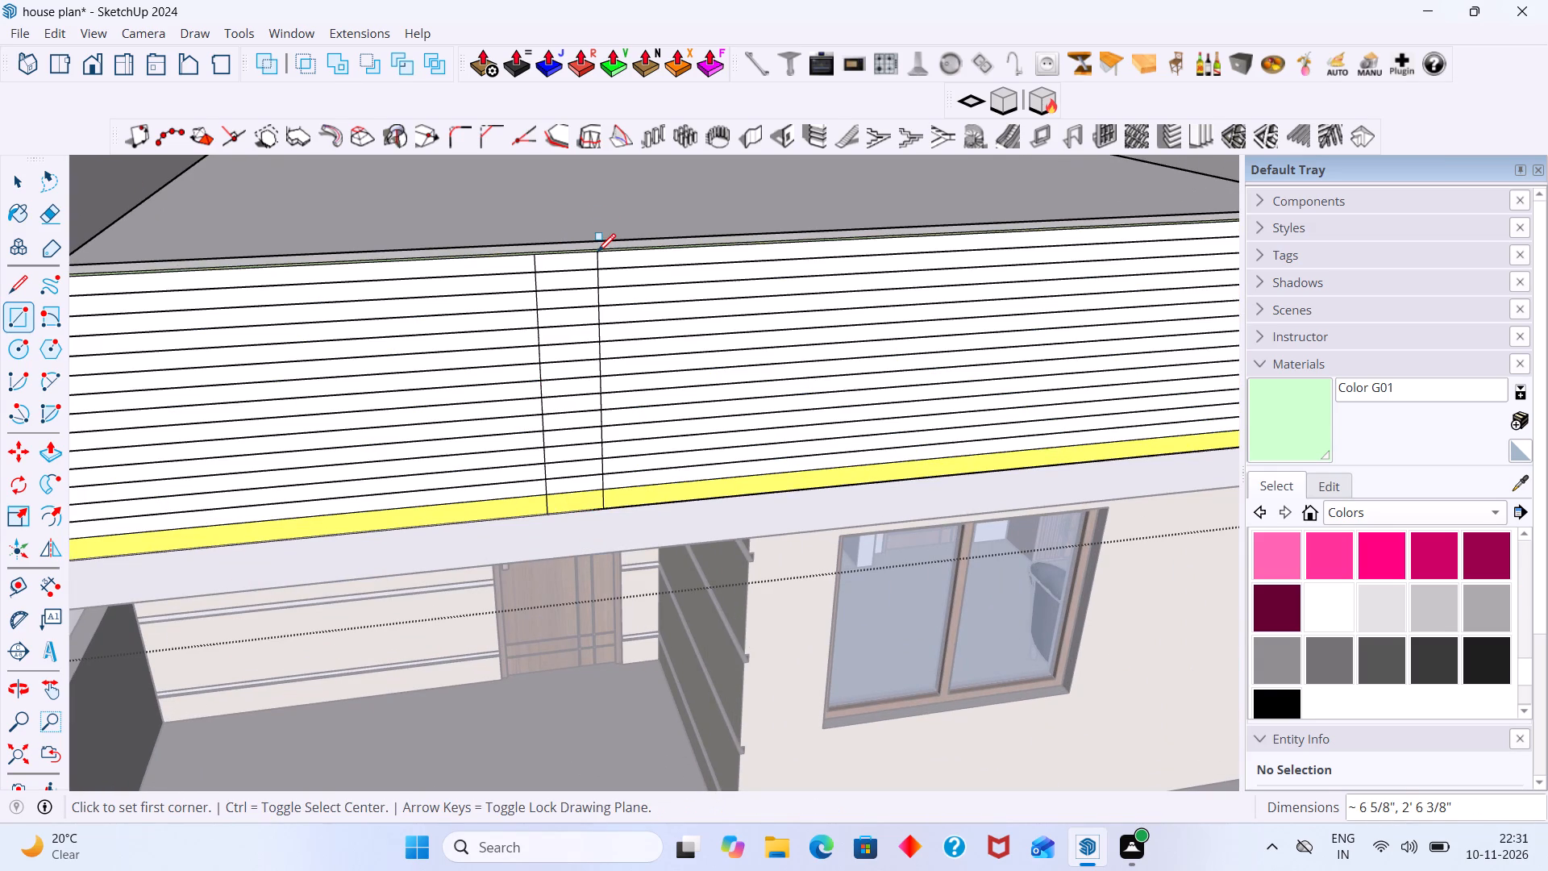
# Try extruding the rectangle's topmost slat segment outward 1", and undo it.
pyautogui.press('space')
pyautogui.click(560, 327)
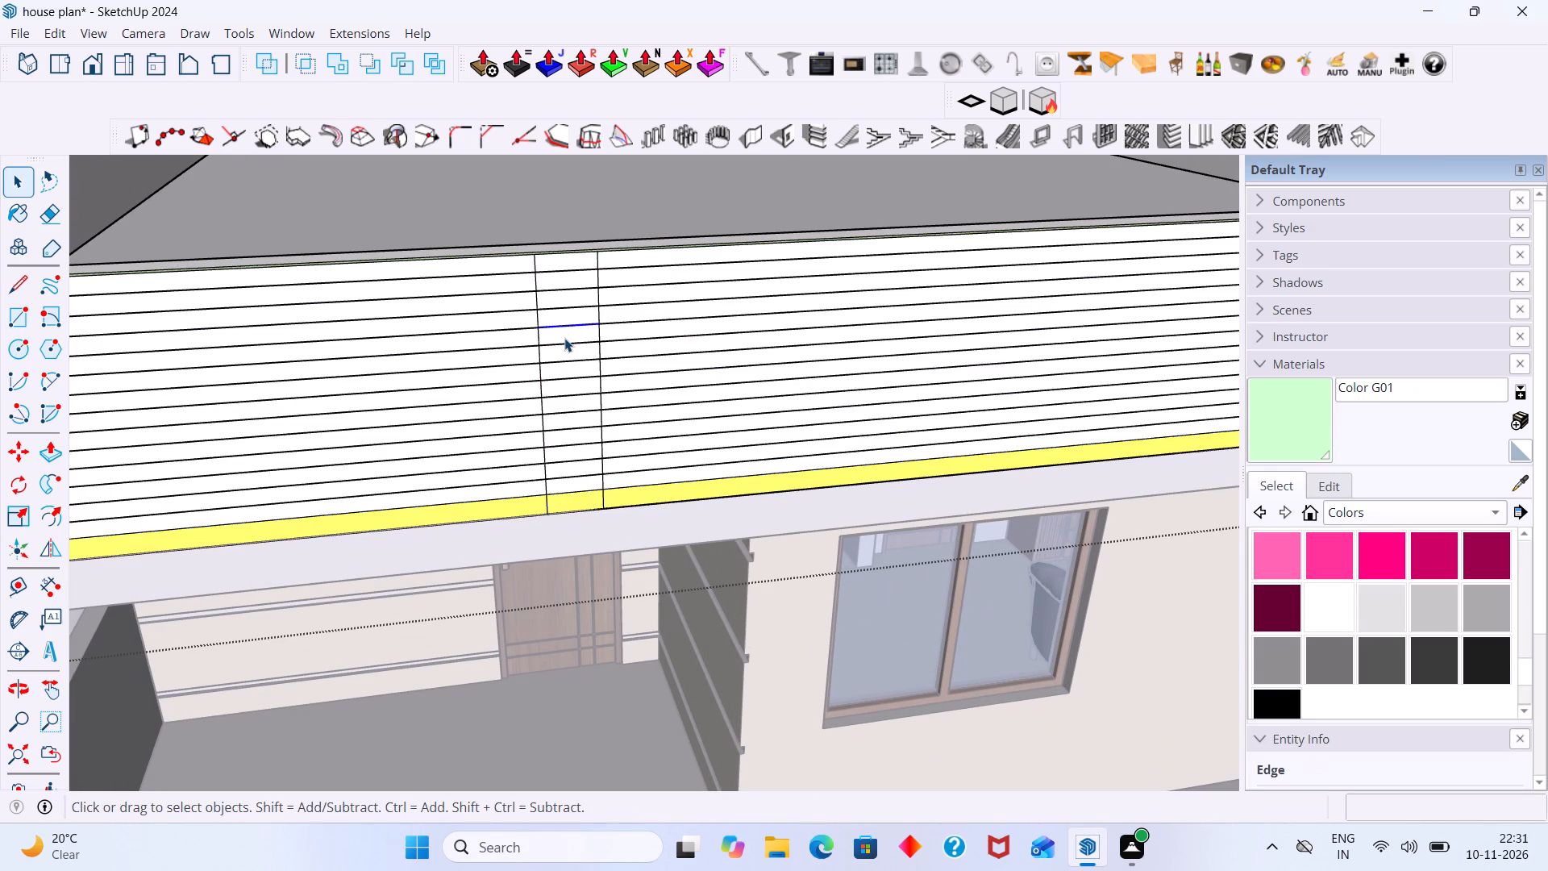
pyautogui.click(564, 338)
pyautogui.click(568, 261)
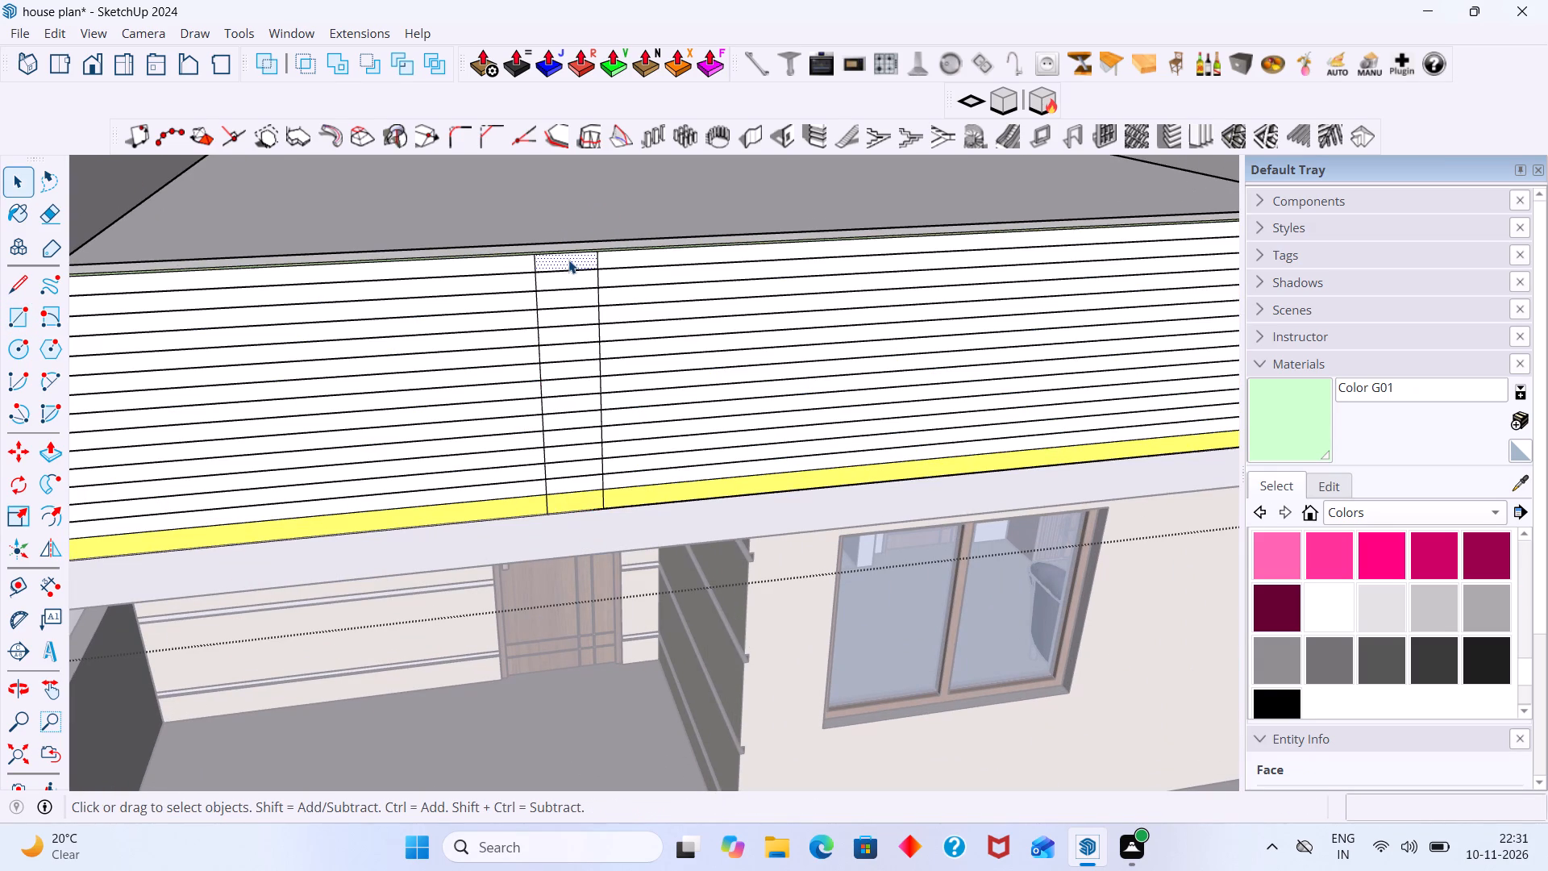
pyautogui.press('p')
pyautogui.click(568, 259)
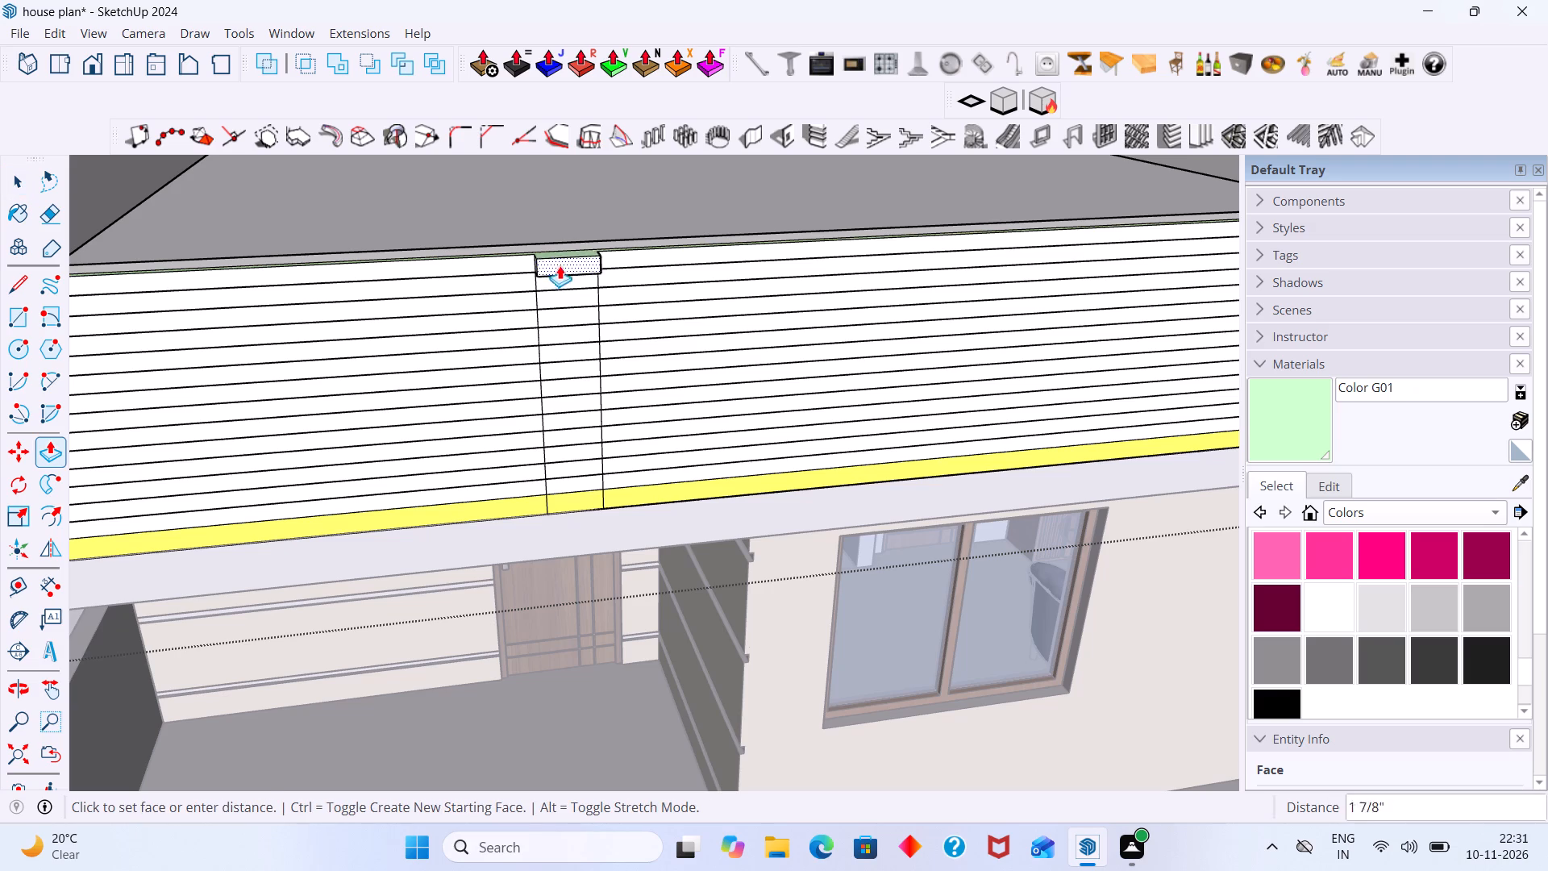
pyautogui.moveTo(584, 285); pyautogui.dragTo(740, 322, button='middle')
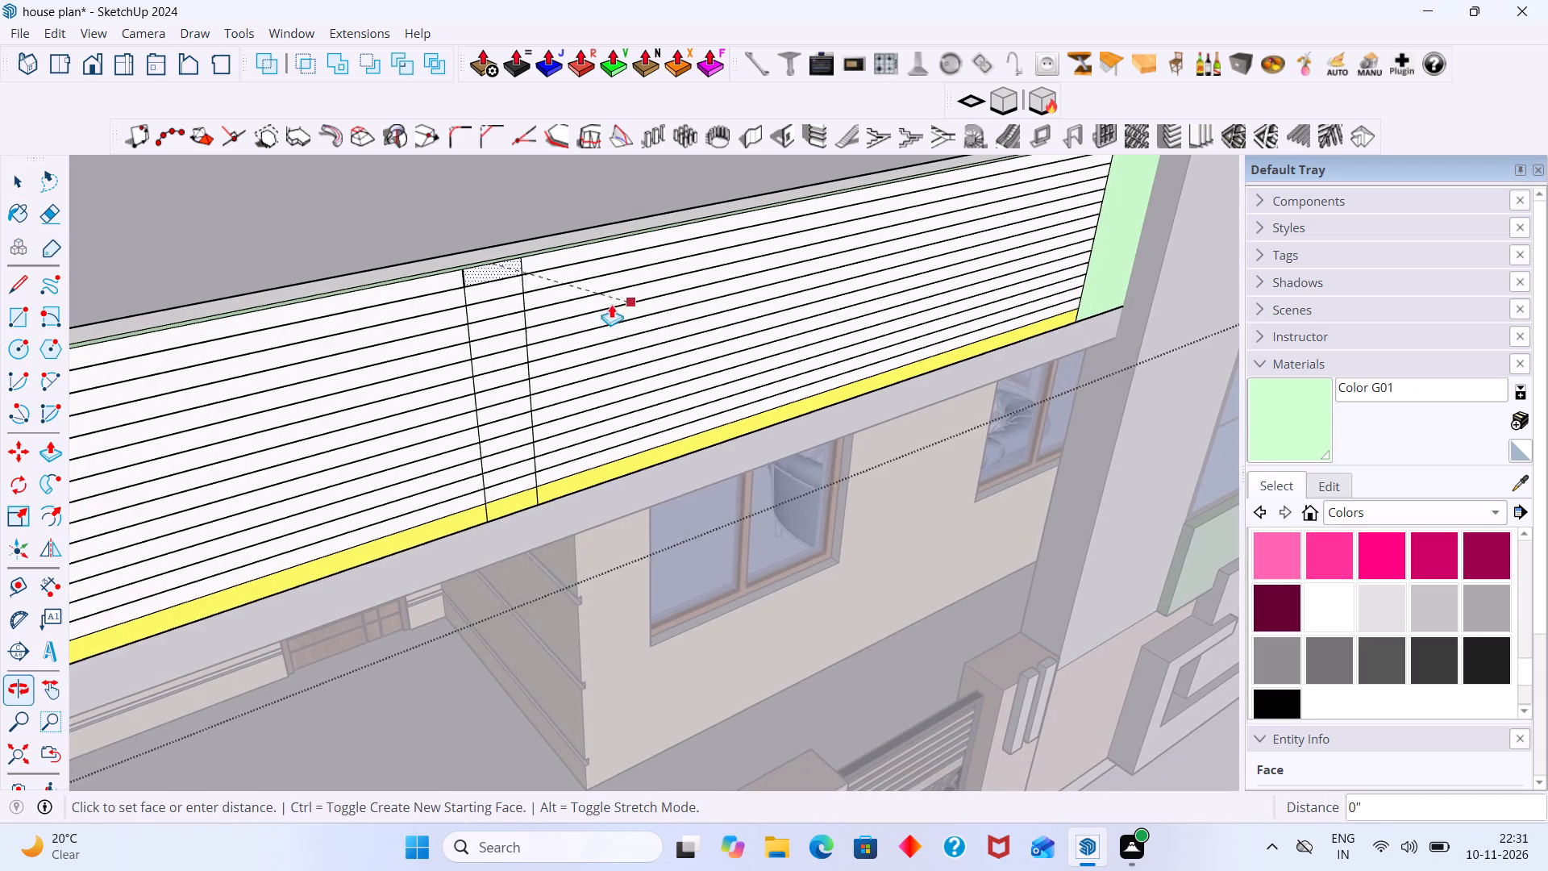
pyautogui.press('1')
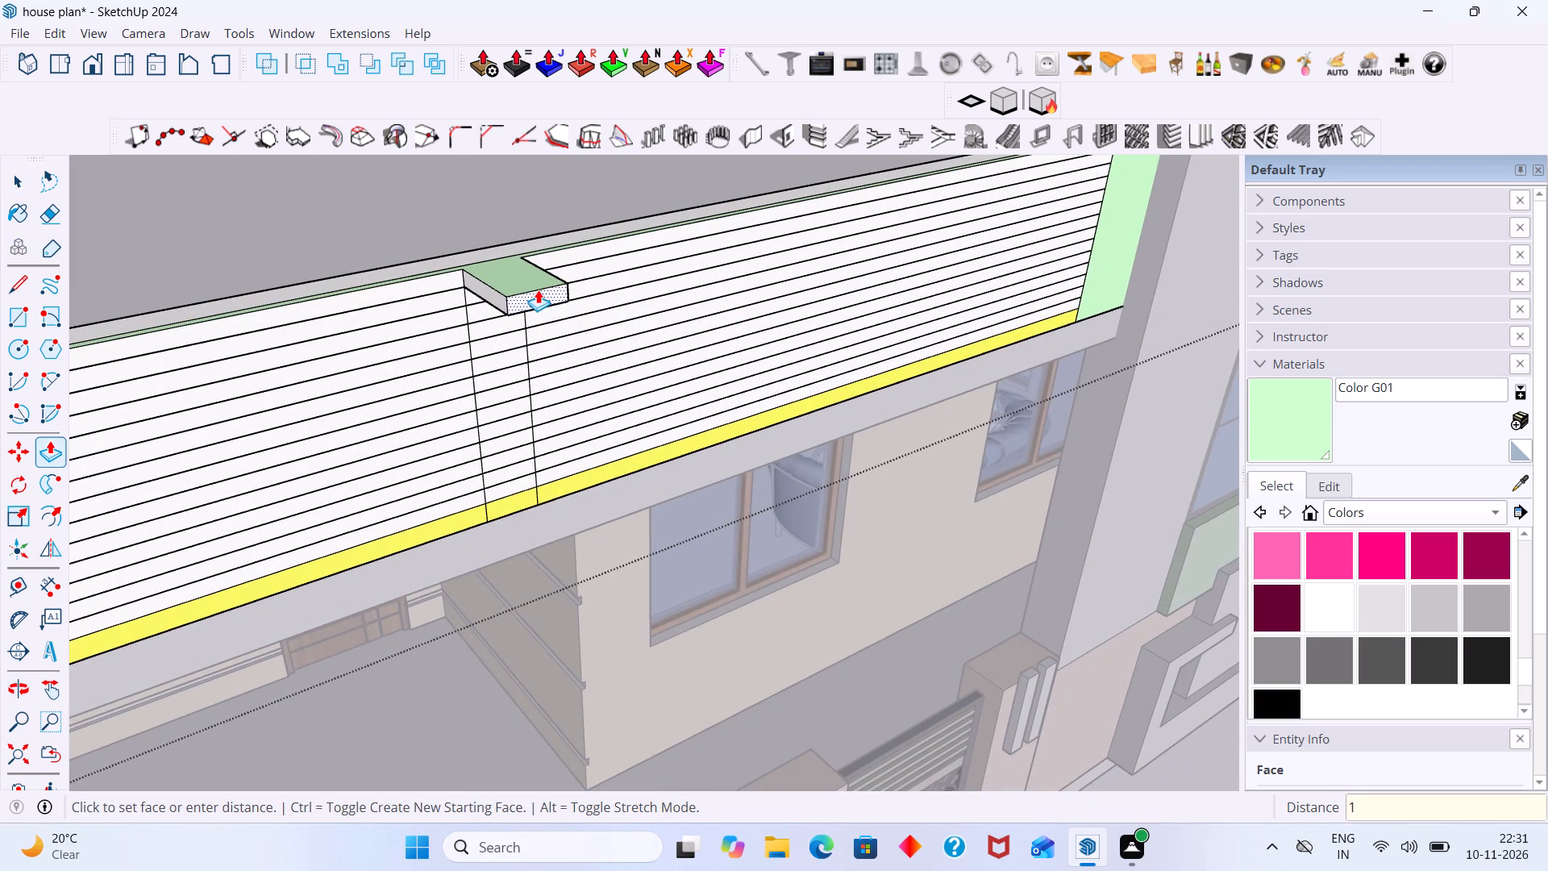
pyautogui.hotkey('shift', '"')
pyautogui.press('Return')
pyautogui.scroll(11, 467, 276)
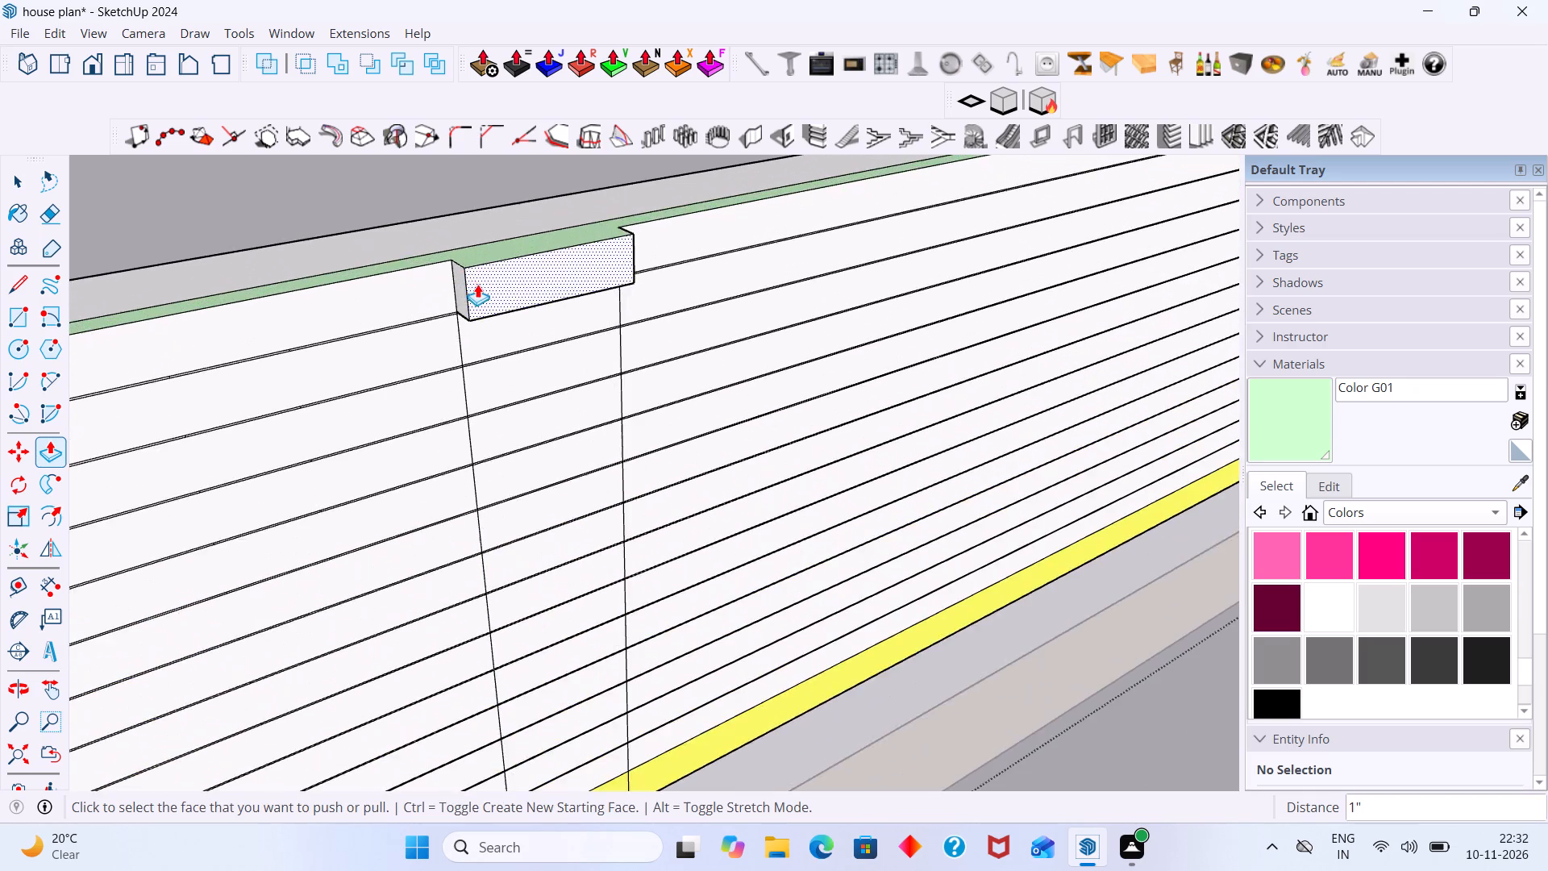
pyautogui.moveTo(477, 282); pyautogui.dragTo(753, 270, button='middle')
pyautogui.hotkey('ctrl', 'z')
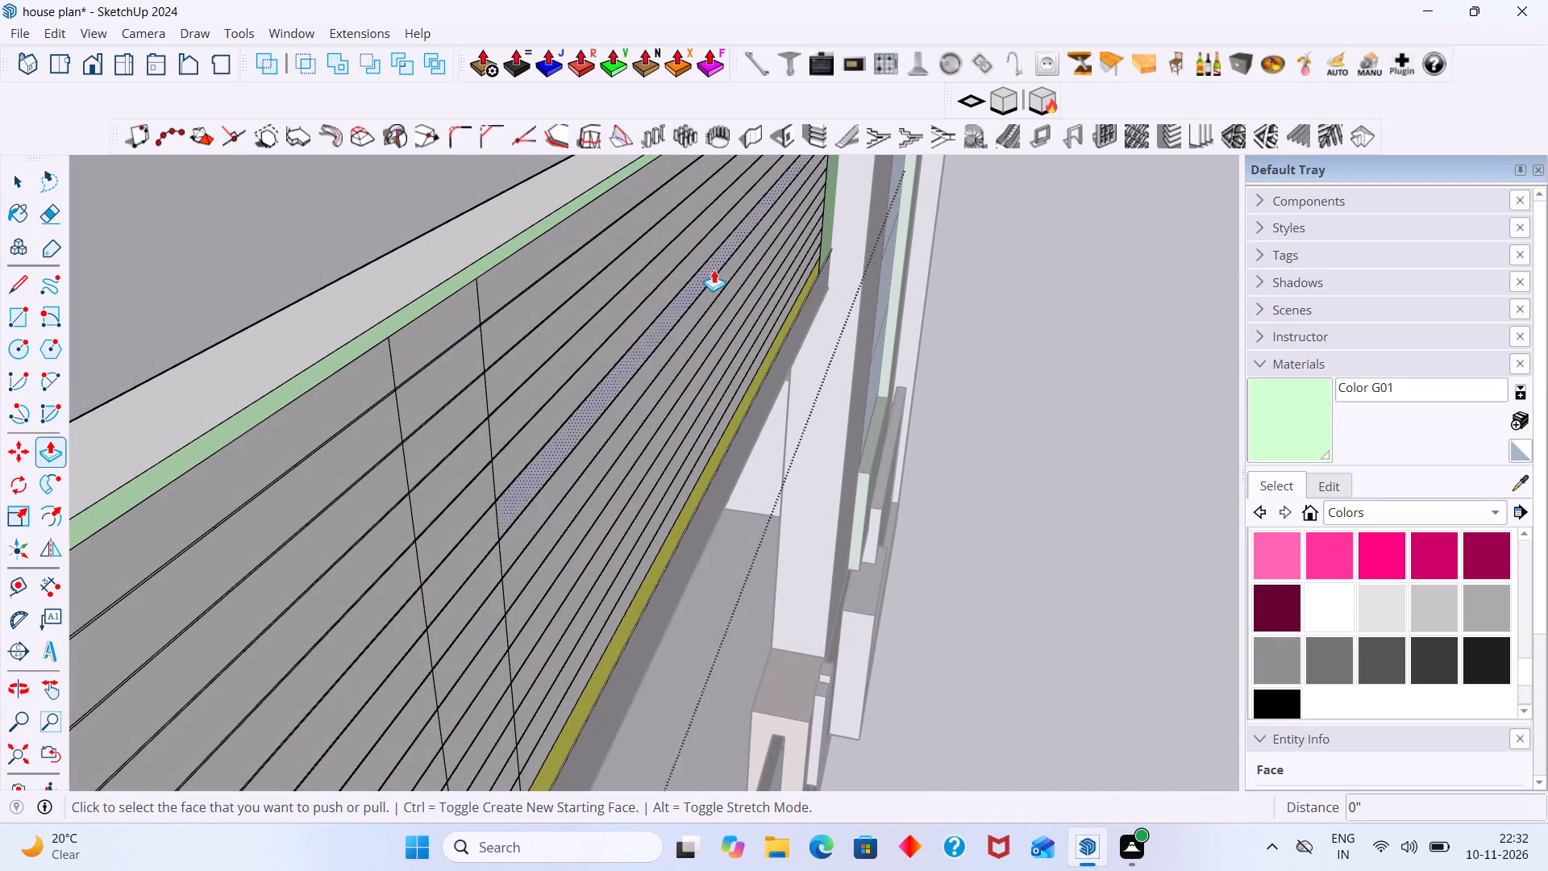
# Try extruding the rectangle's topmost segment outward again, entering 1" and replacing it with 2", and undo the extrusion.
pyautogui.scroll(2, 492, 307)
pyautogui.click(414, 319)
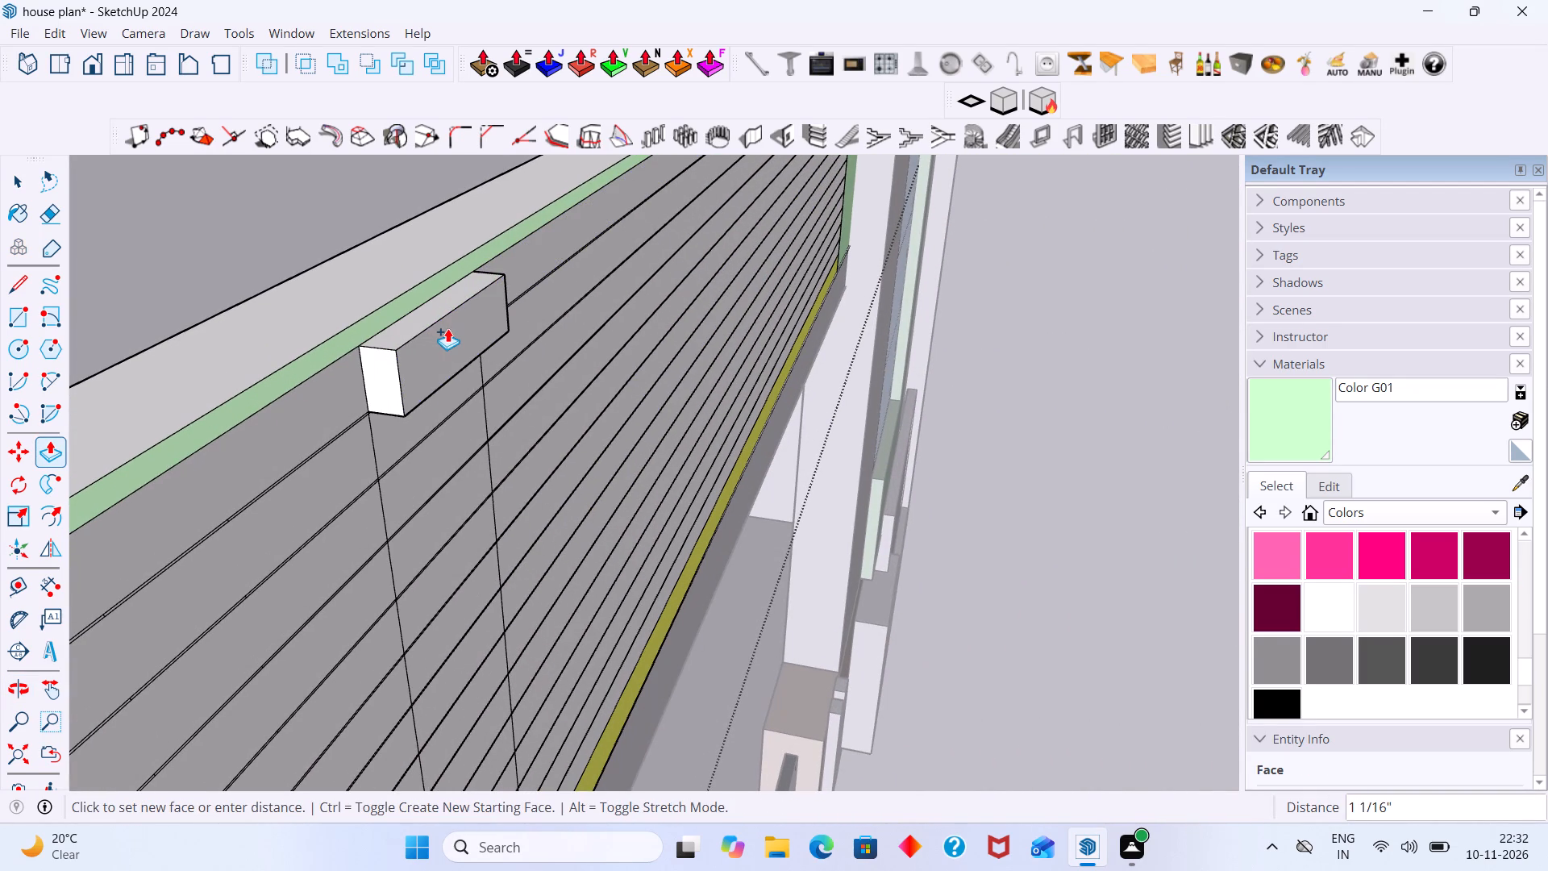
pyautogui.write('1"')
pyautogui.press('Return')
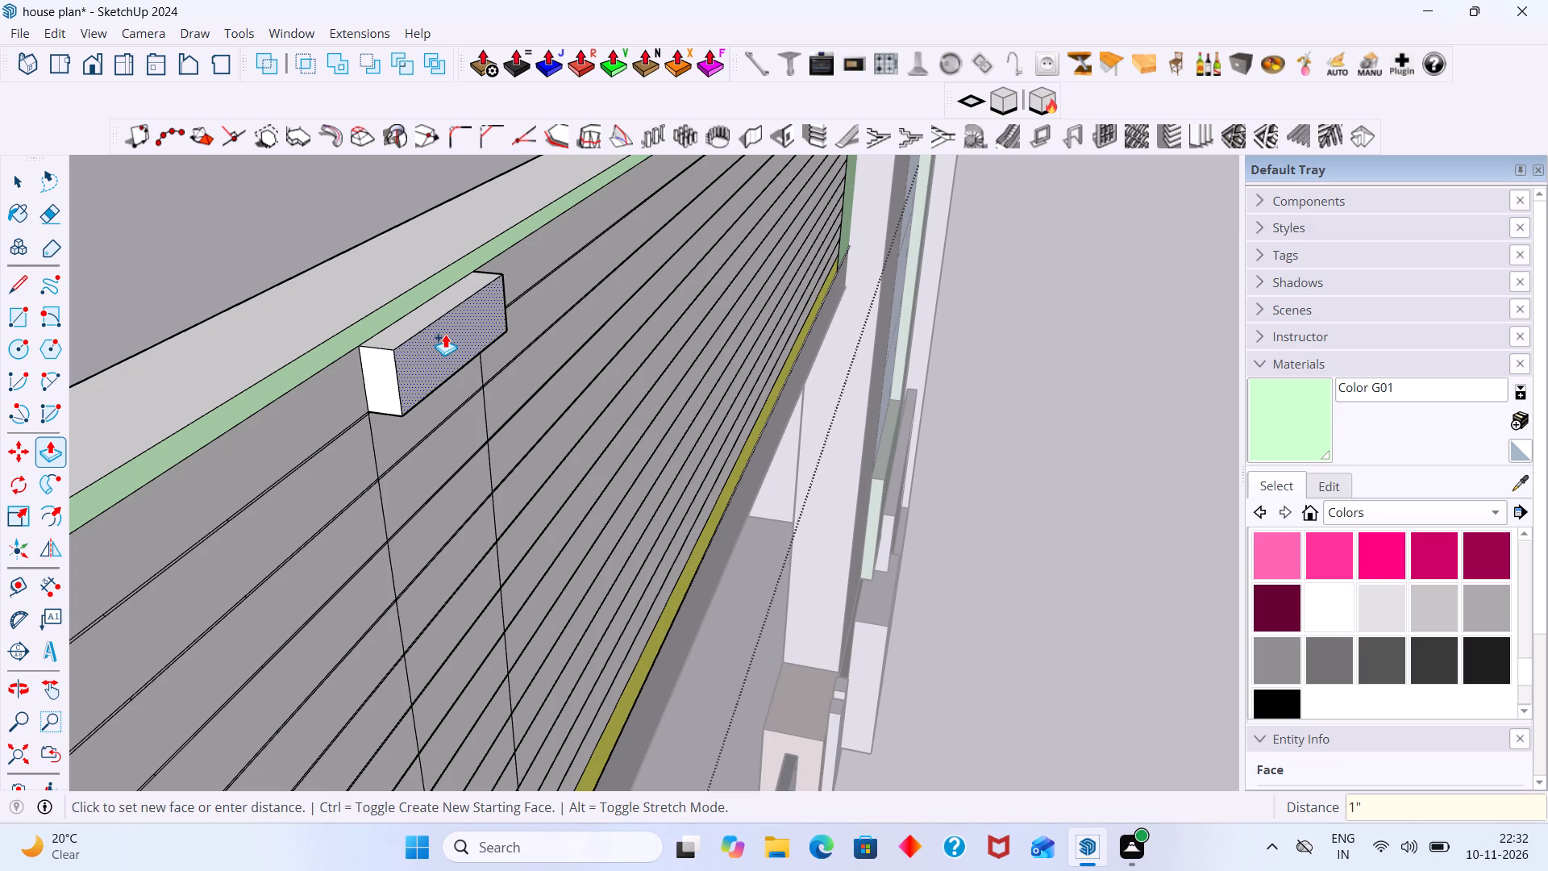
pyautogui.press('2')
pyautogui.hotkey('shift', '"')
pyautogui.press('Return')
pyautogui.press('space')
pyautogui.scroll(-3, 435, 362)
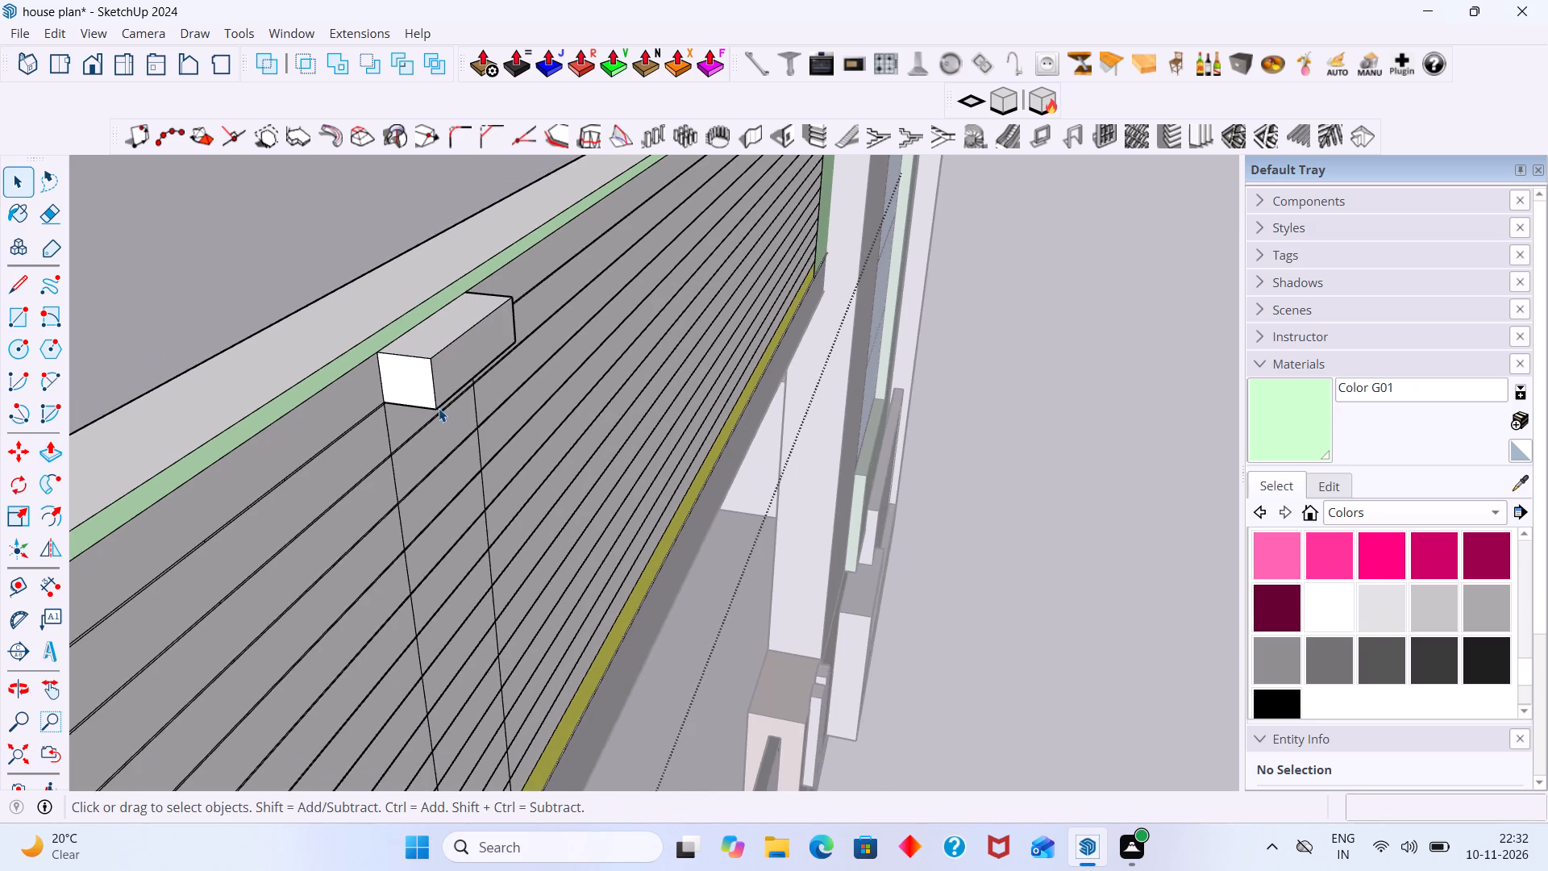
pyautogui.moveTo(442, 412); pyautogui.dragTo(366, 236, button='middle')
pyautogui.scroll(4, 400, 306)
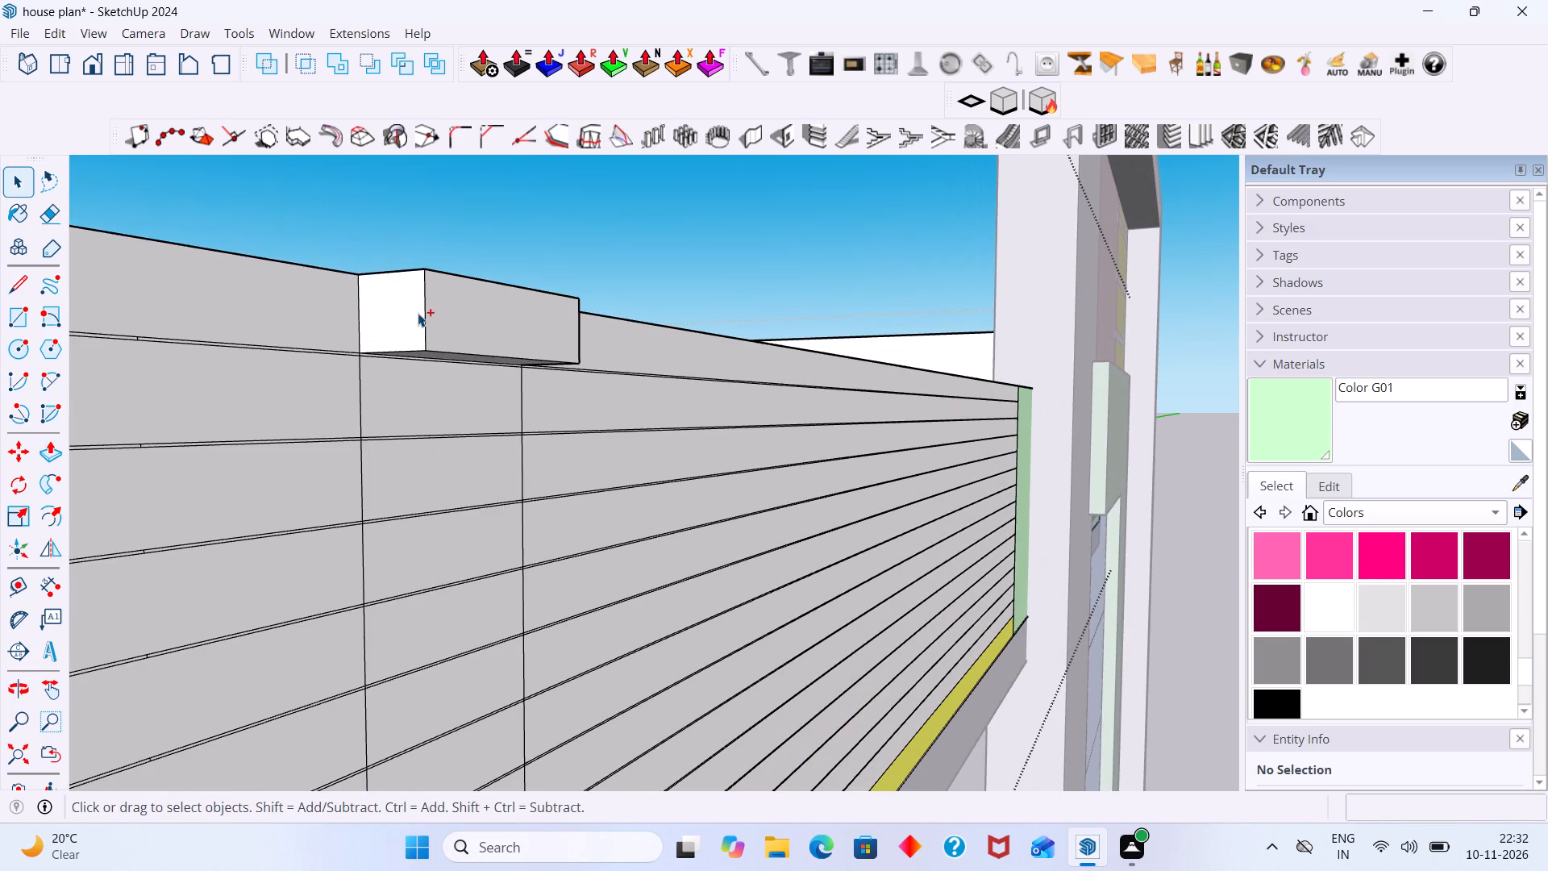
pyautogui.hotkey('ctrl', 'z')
# Make the rectangle's topmost face and its bounding edges a separate group.
pyautogui.scroll(2, 402, 321)
pyautogui.click(401, 319)
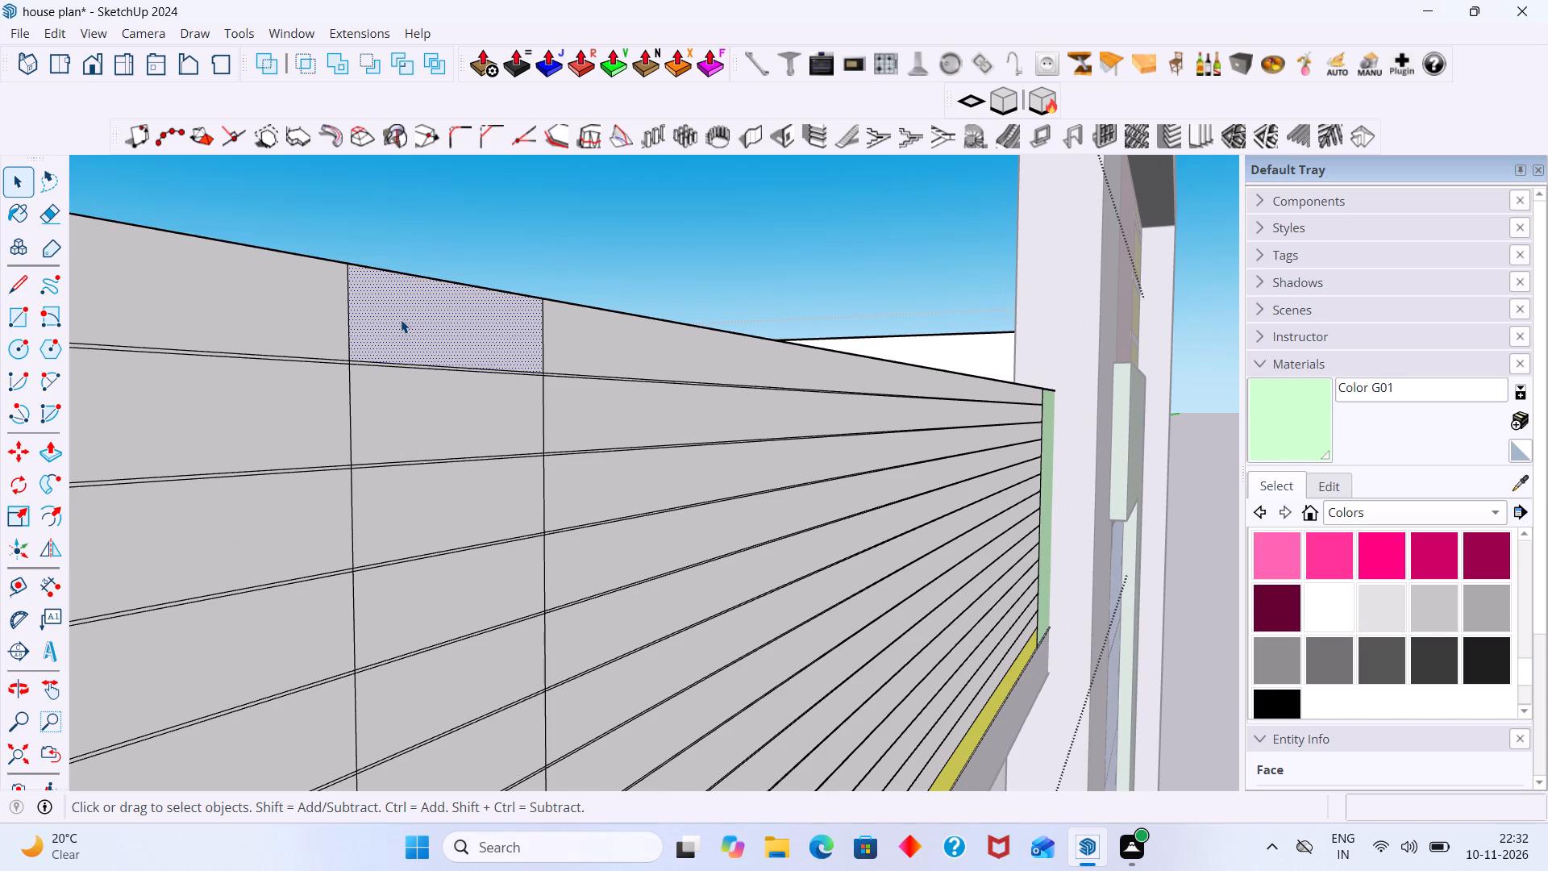
pyautogui.doubleClick(401, 319)
pyautogui.rightClick(401, 319)
pyautogui.scroll(1, 468, 173)
pyautogui.click(468, 190)
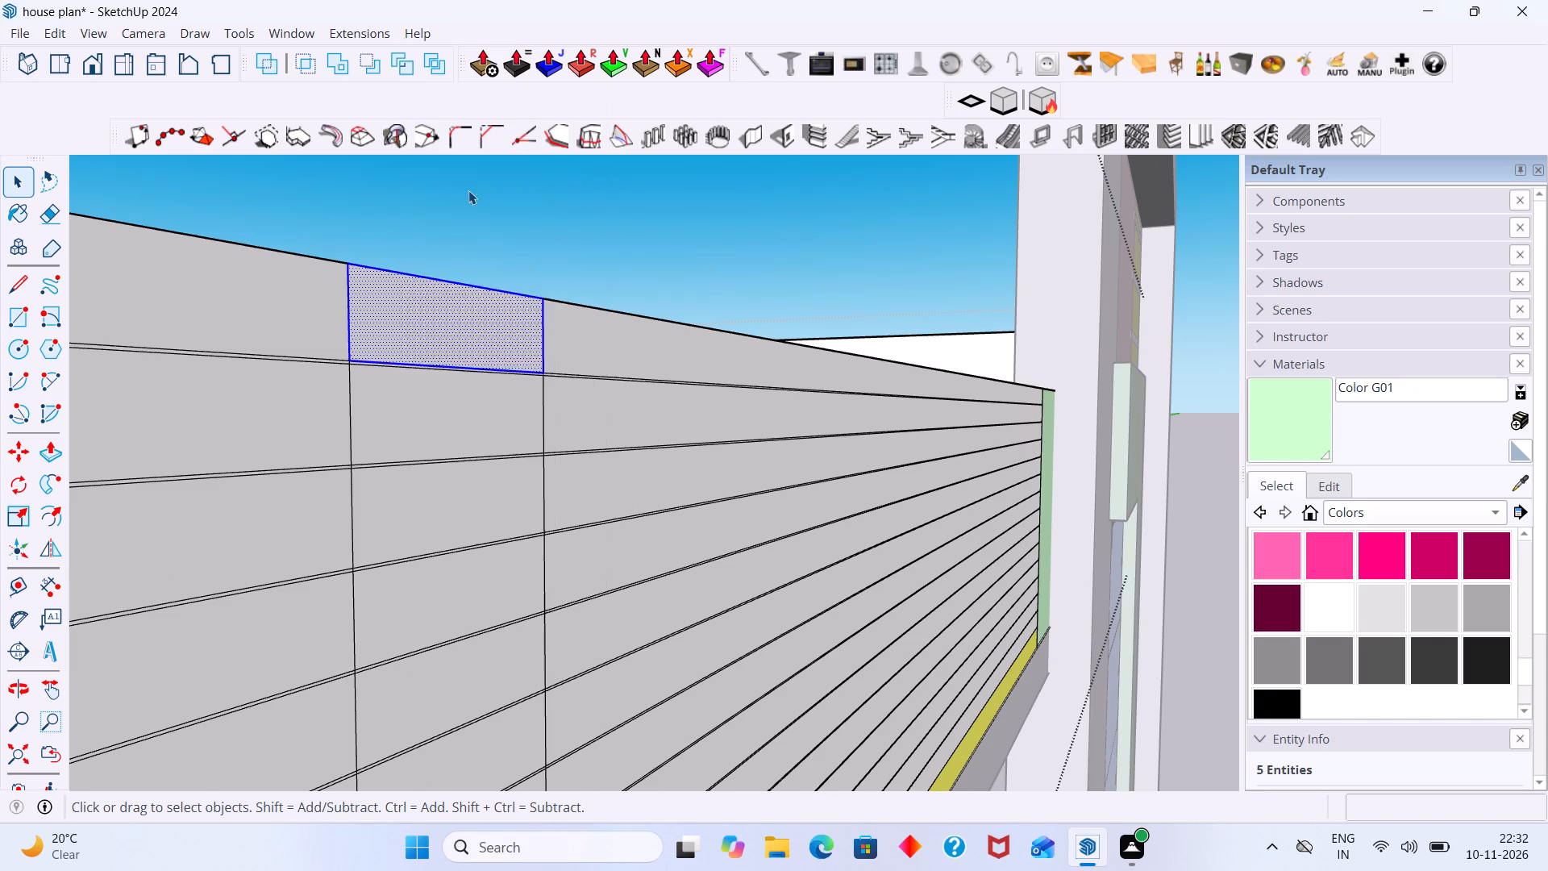
# Open the new group and extrude its face outward from the slats, repeating the previous Push/Pull distance.
pyautogui.doubleClick(384, 321)
pyautogui.click(385, 326)
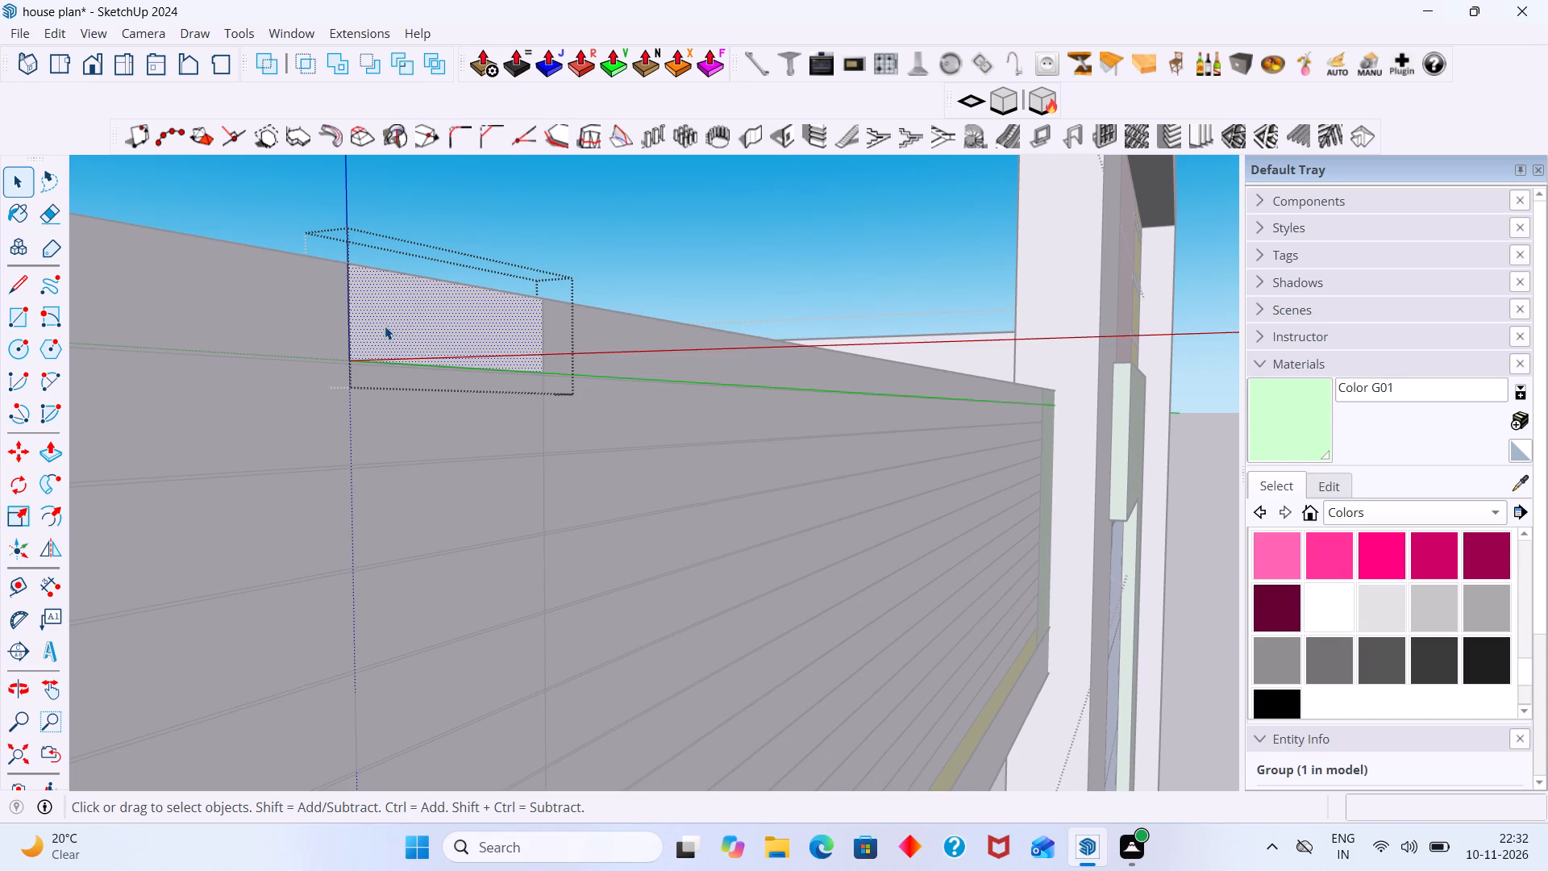
pyautogui.press('p')
pyautogui.doubleClick(387, 322)
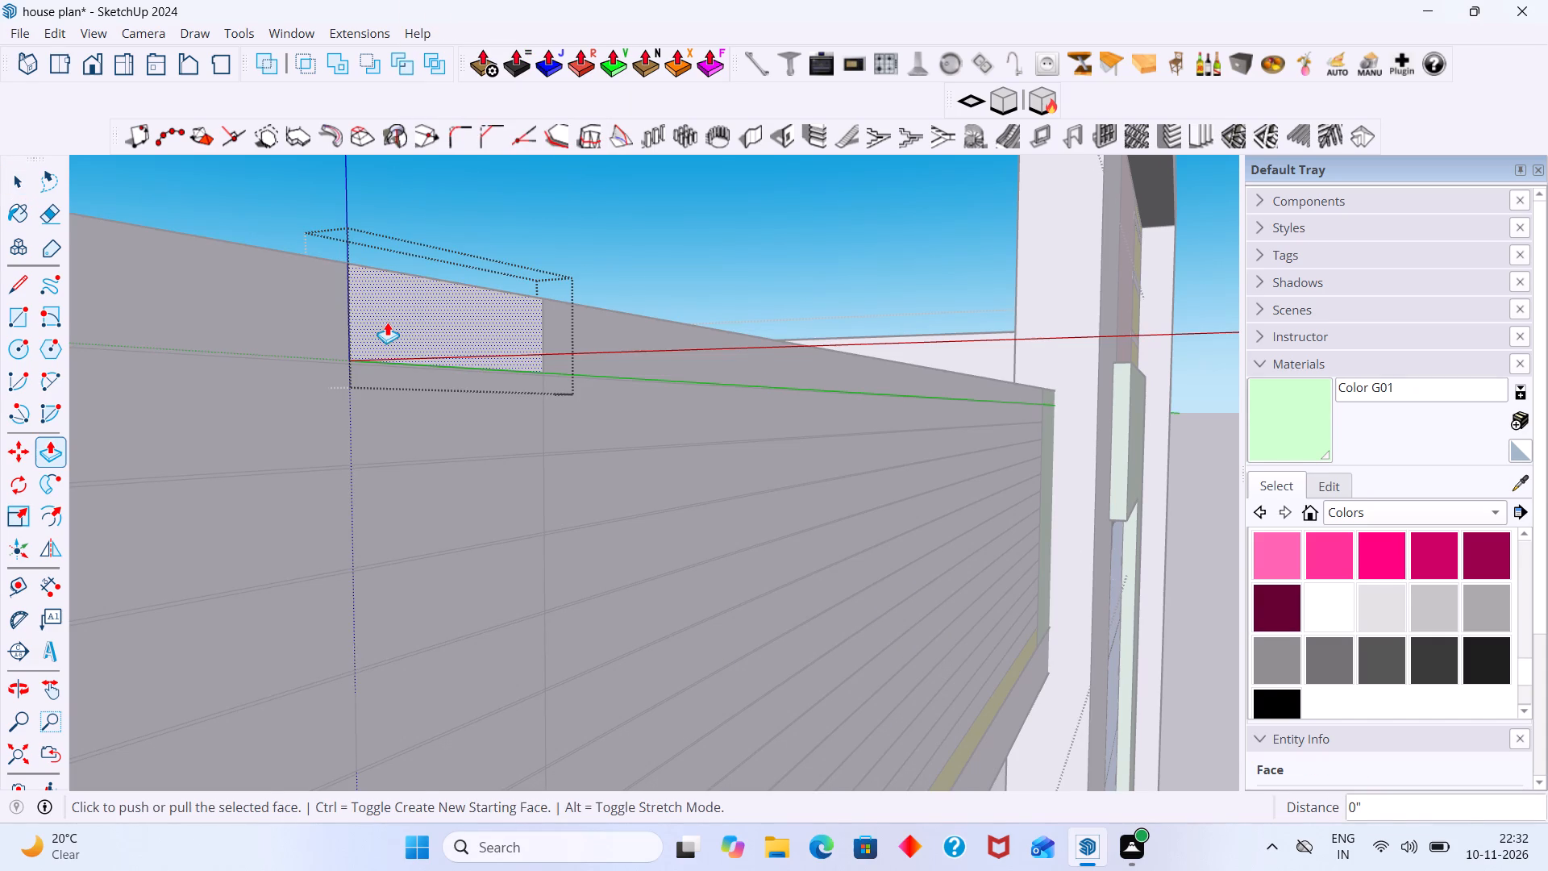
# Extend the block's underside down about 2' 4 9/16" to the bottom edge of the yellow band, and leave the group.
pyautogui.scroll(-3, 387, 322)
pyautogui.moveTo(436, 375); pyautogui.dragTo(416, 286, button='middle')
pyautogui.scroll(6, 437, 337)
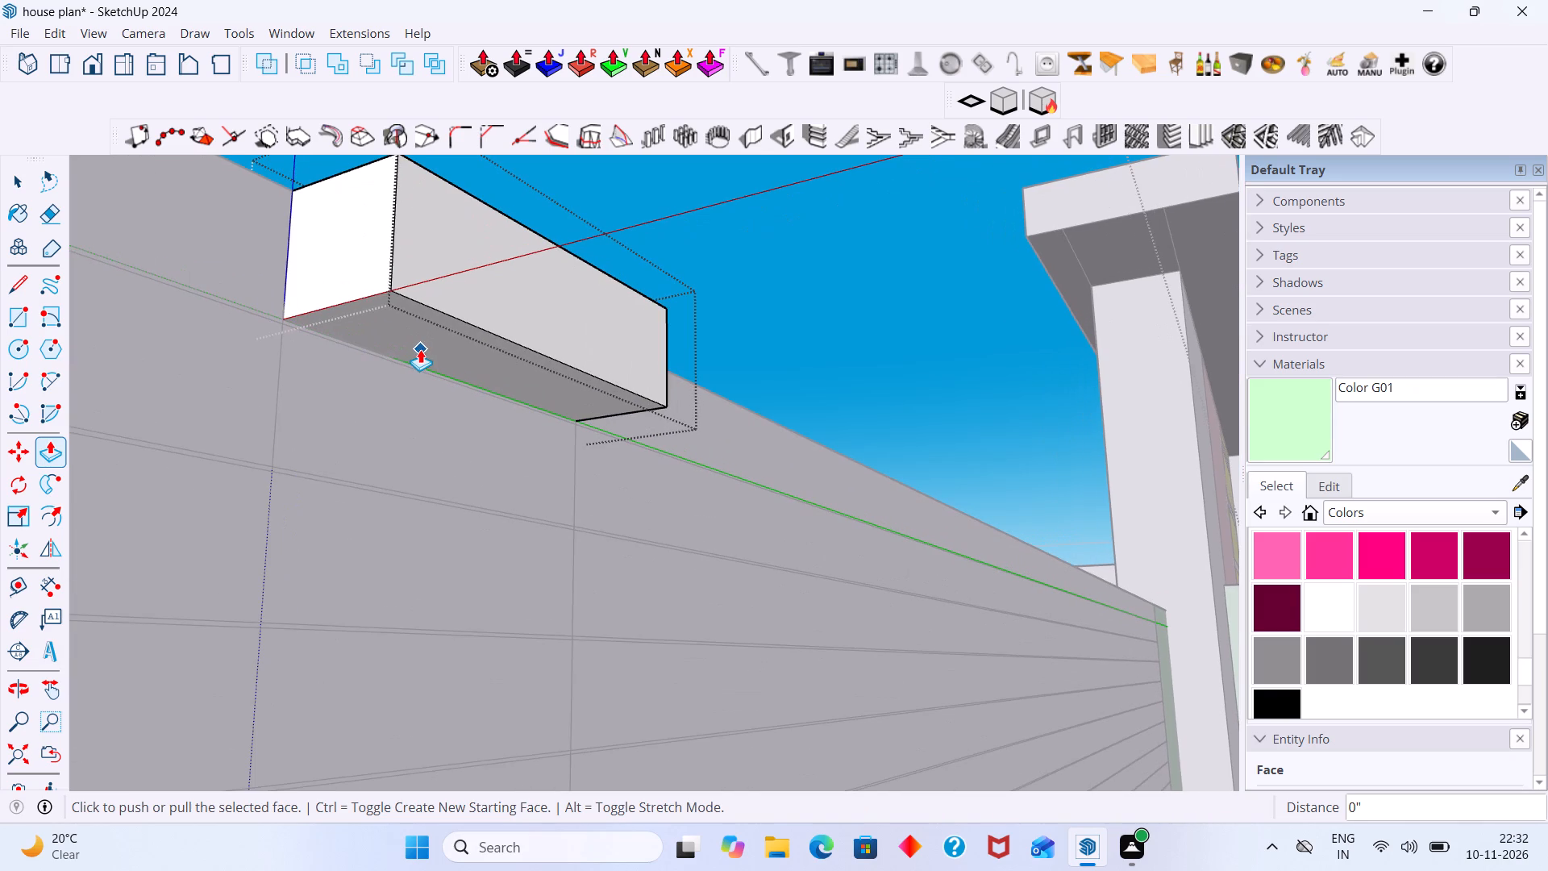
pyautogui.press('space')
pyautogui.click(420, 348)
pyautogui.press('p')
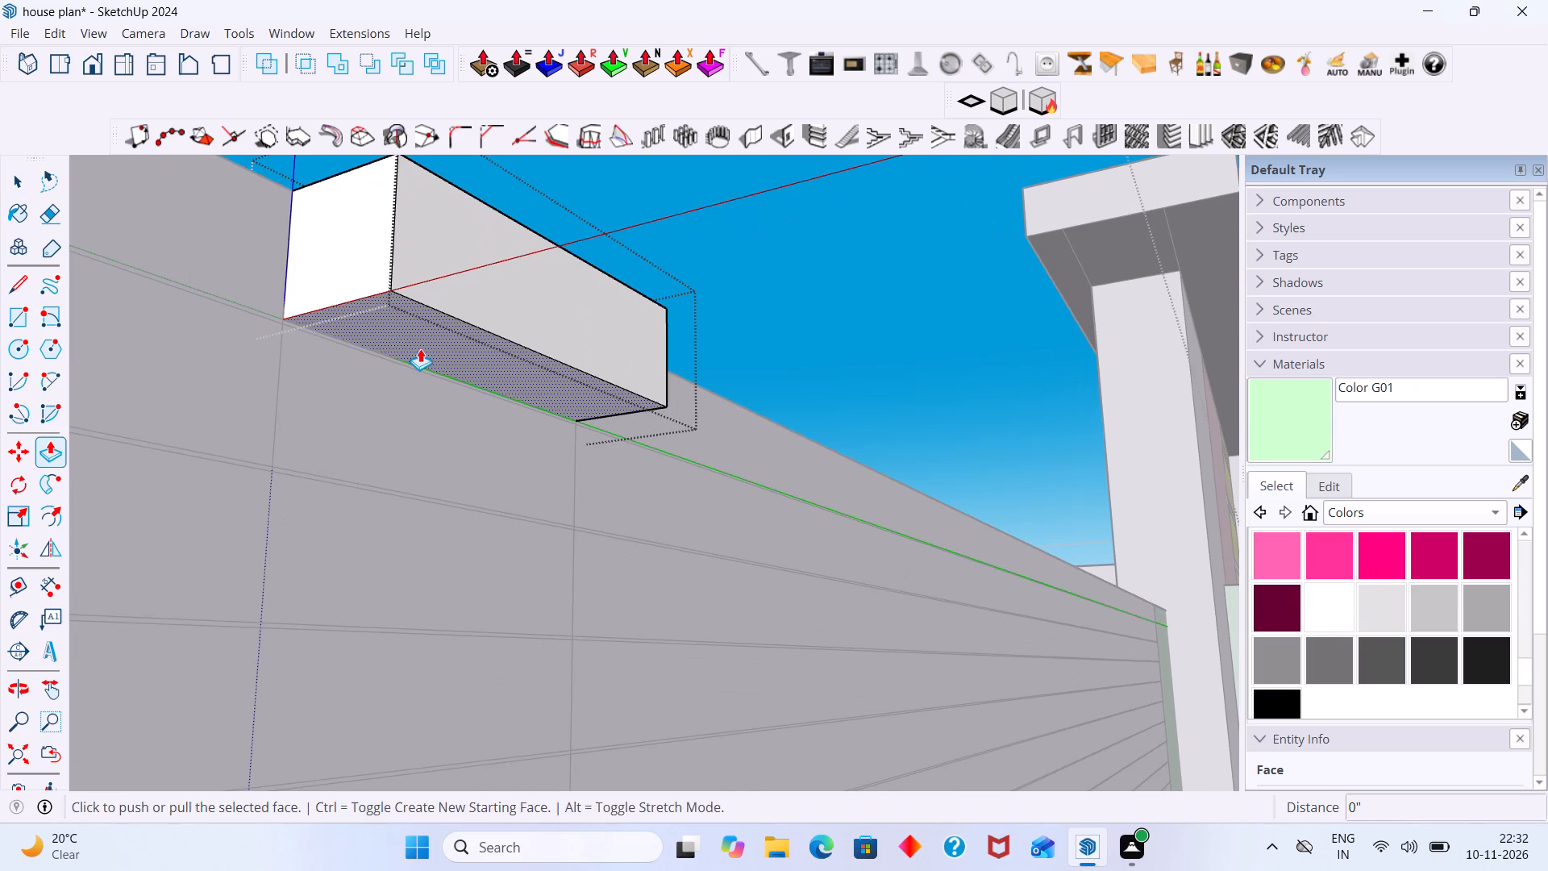
pyautogui.click(420, 348)
pyautogui.scroll(-14, 390, 435)
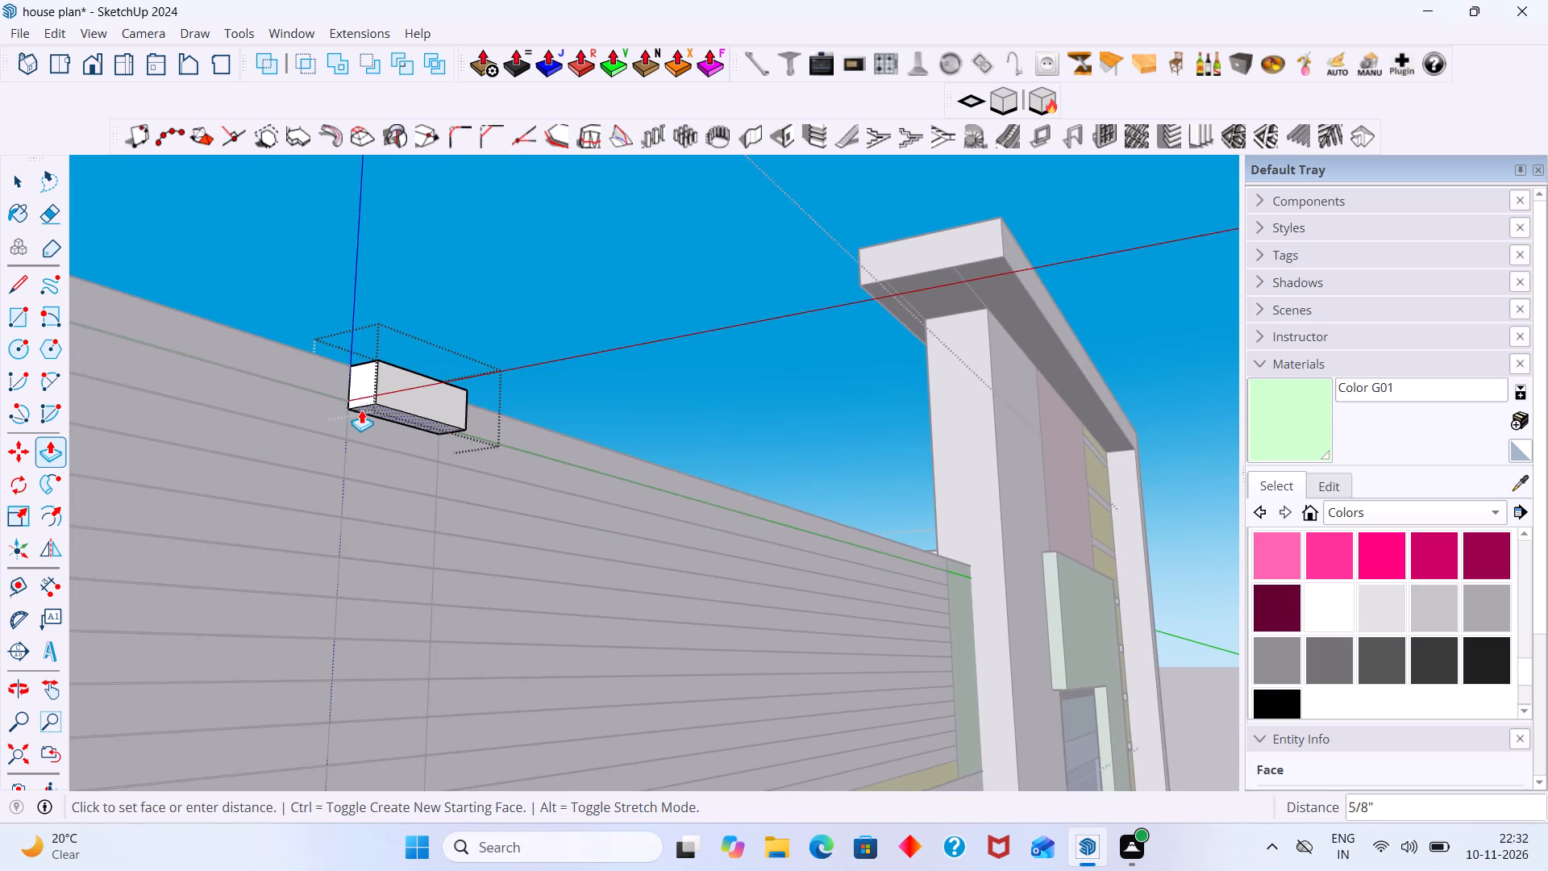
pyautogui.moveTo(360, 409); pyautogui.dragTo(360, 110, button='middle')
pyautogui.scroll(-5, 363, 186)
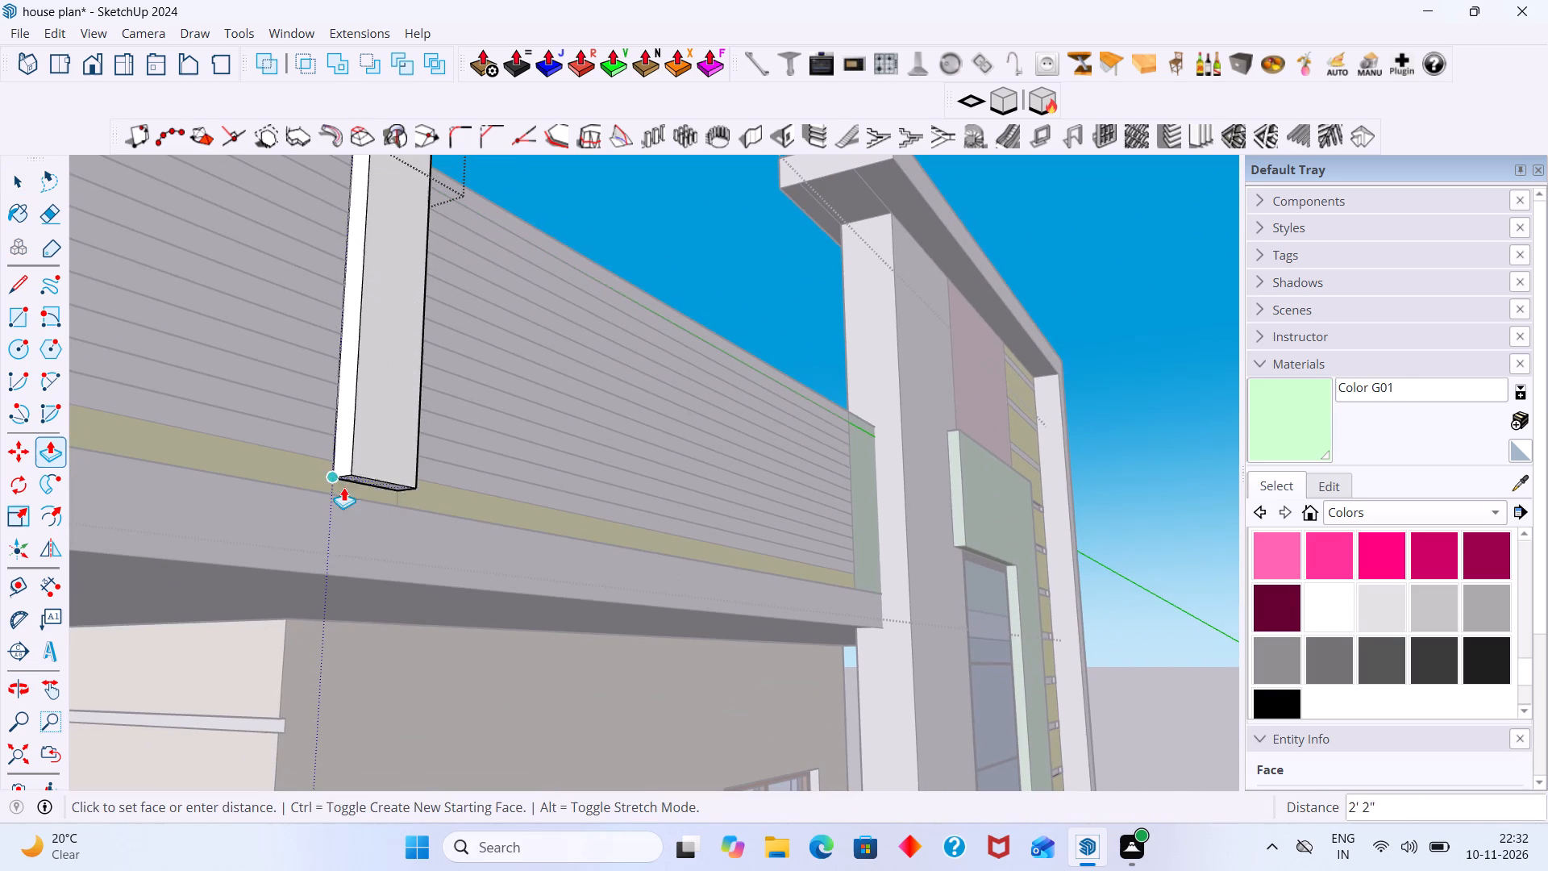
pyautogui.moveTo(312, 515); pyautogui.dragTo(61, 557, button='middle')
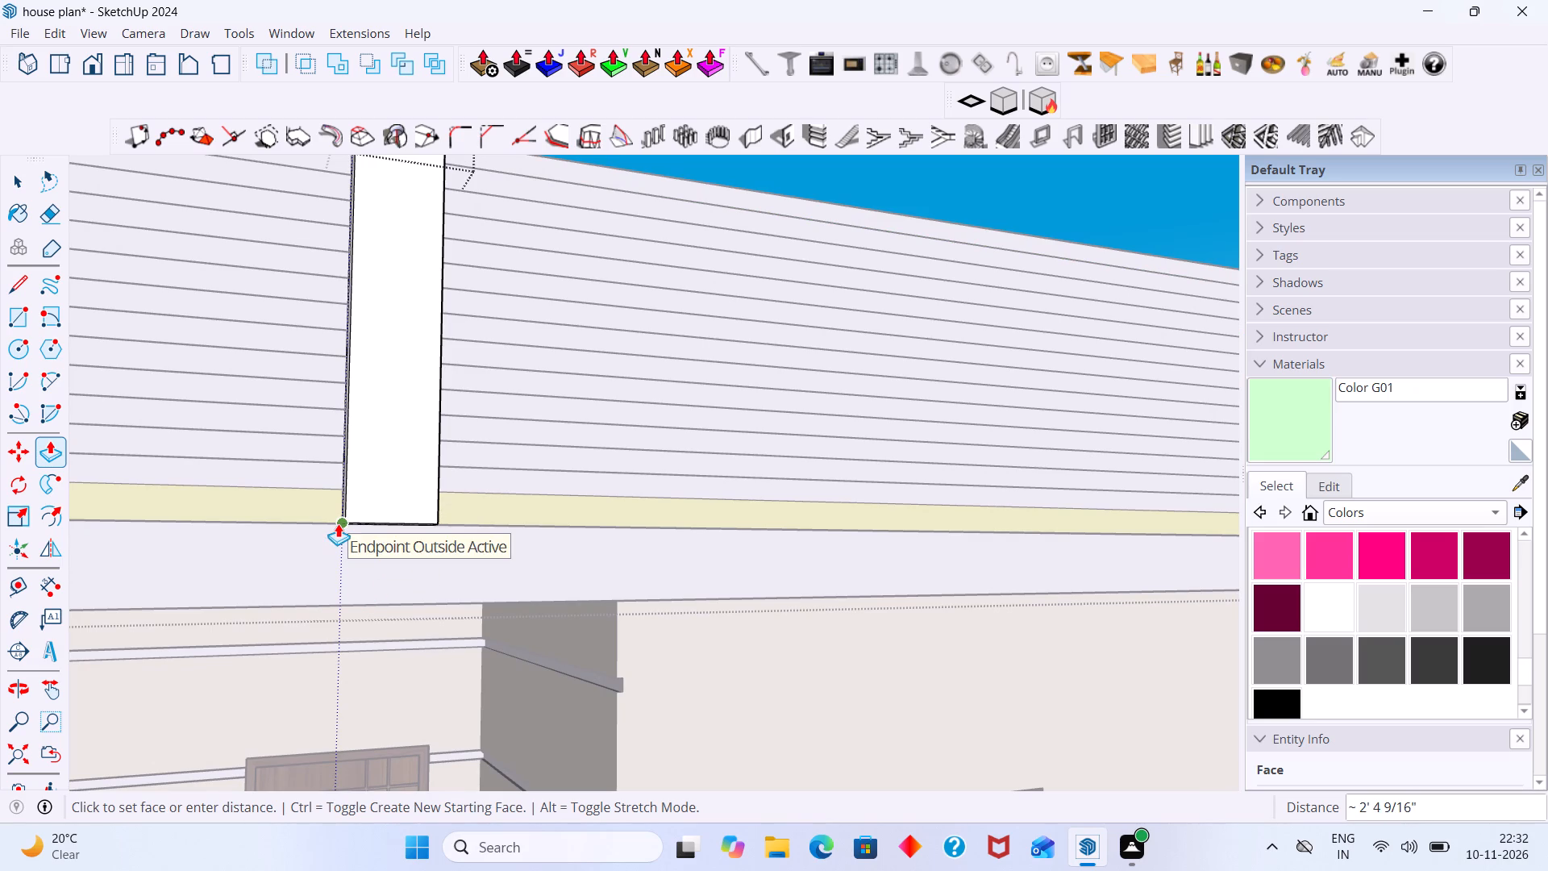
pyautogui.click(338, 523)
pyautogui.press('space')
pyautogui.scroll(-6, 449, 431)
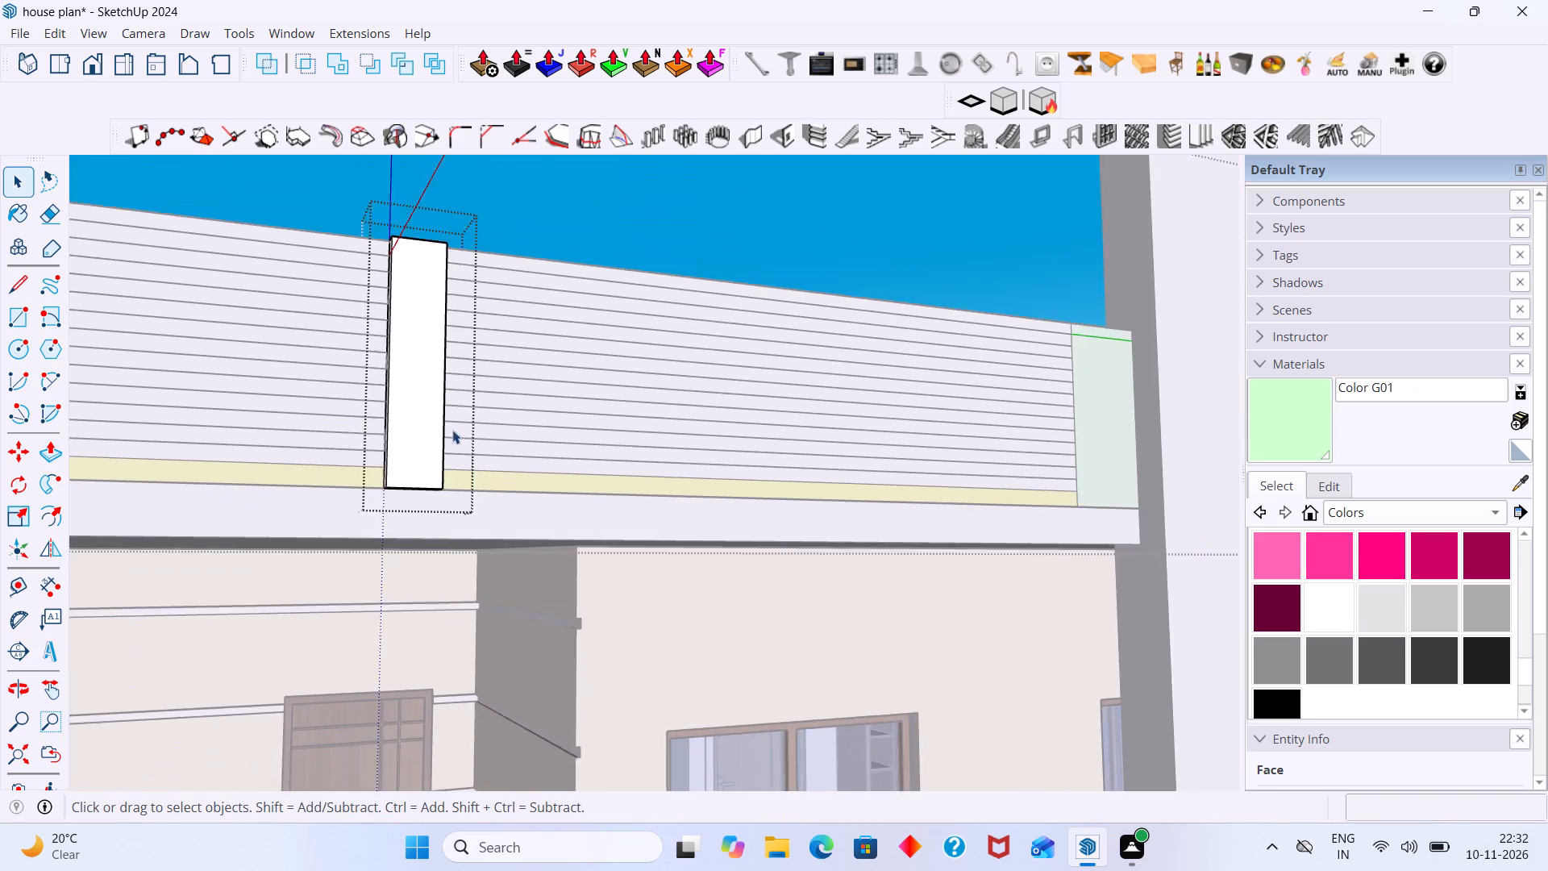
pyautogui.scroll(-5, 452, 430)
pyautogui.click(590, 275)
# Open the vertical strip group, raise its top face 9" above the slatted parapet, and leave the group.
pyautogui.moveTo(502, 317); pyautogui.dragTo(456, 503, button='middle')
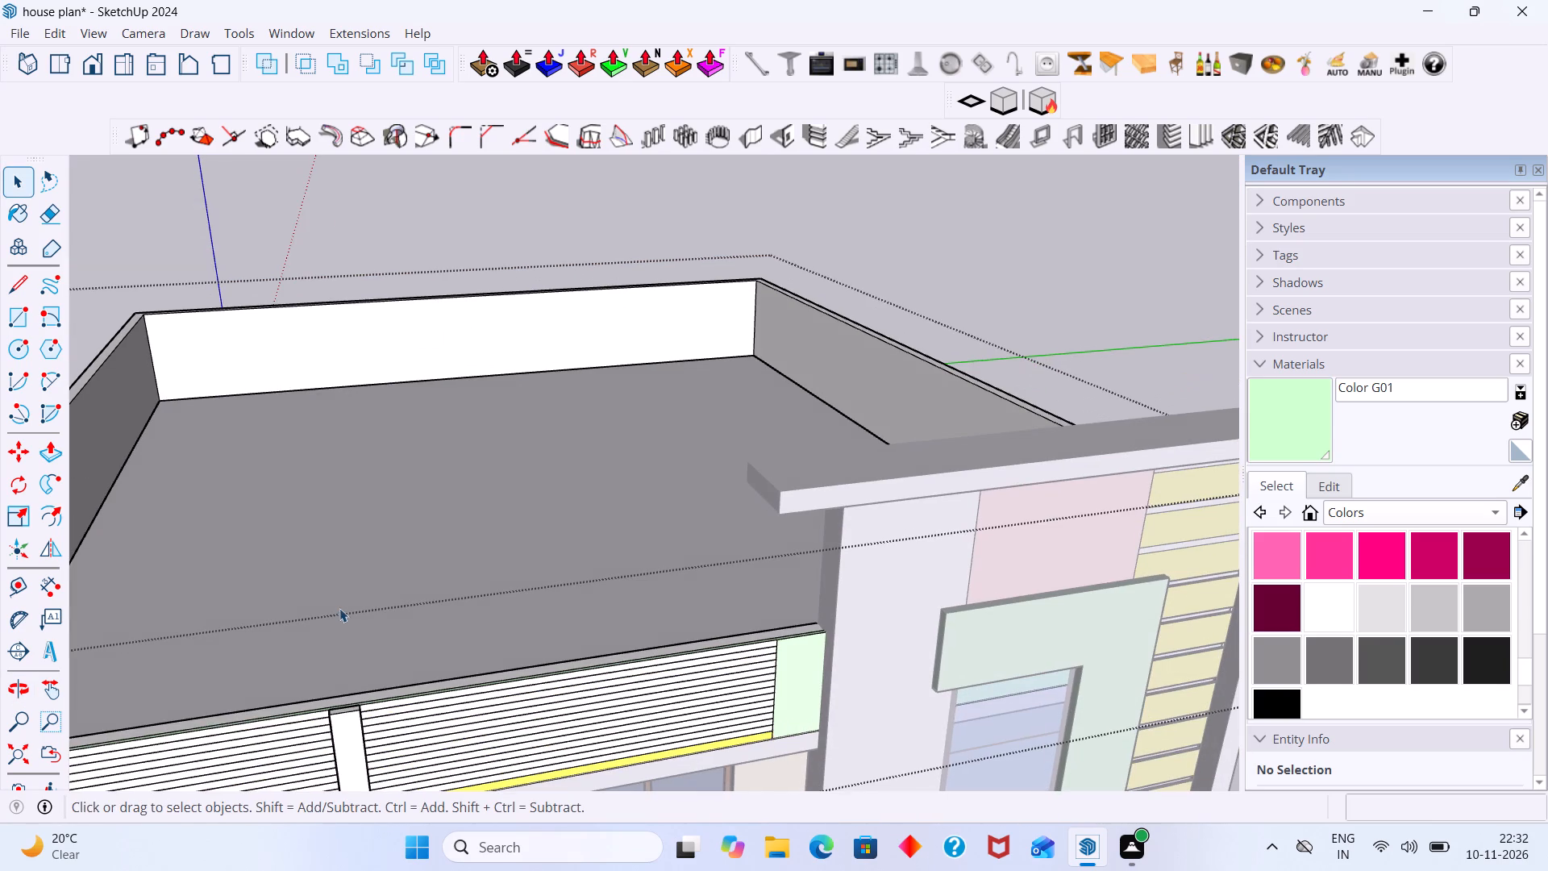
pyautogui.moveTo(340, 597); pyautogui.dragTo(412, 281, button='middle')
pyautogui.scroll(2, 448, 311)
pyautogui.moveTo(460, 284); pyautogui.dragTo(445, 410, button='middle')
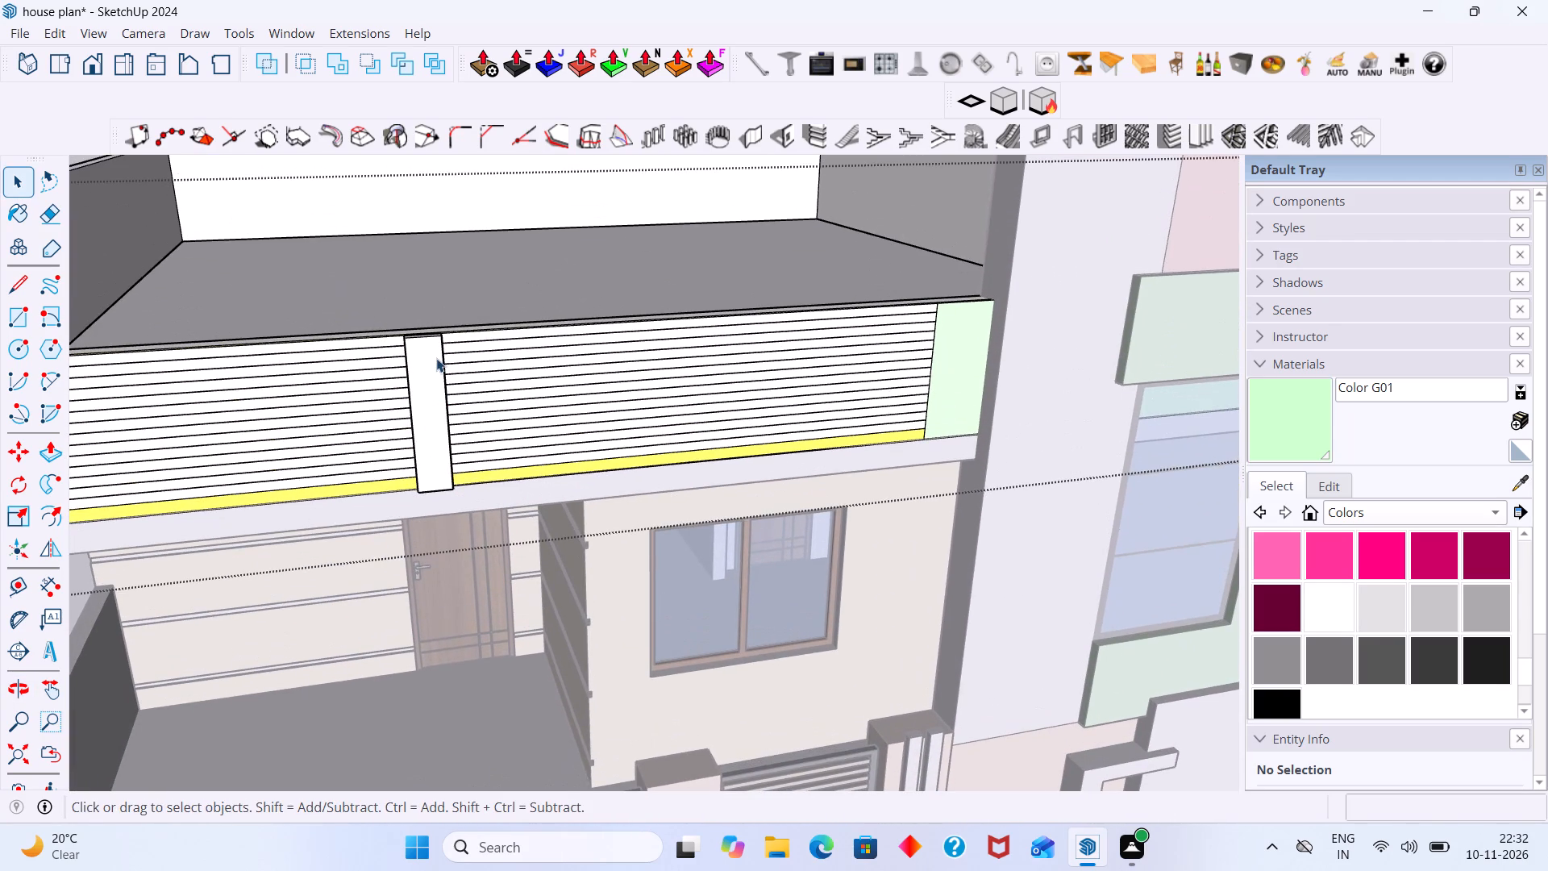
pyautogui.moveTo(439, 348); pyautogui.dragTo(412, 419, button='middle')
pyautogui.scroll(10, 399, 430)
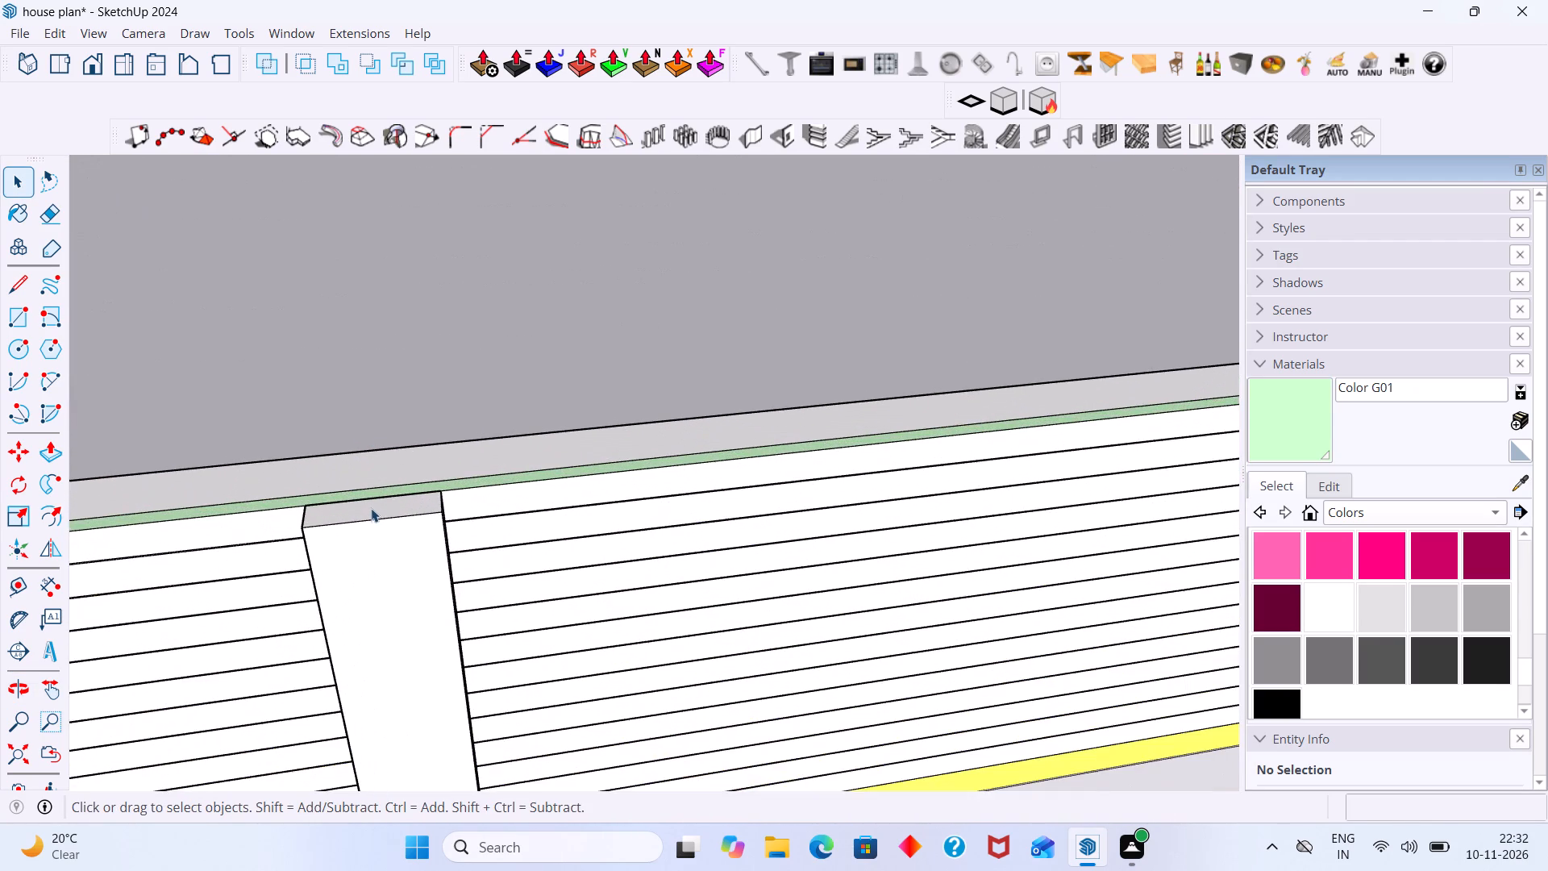
pyautogui.scroll(6, 372, 506)
pyautogui.click(379, 505)
pyautogui.scroll(1, 378, 503)
pyautogui.doubleClick(377, 503)
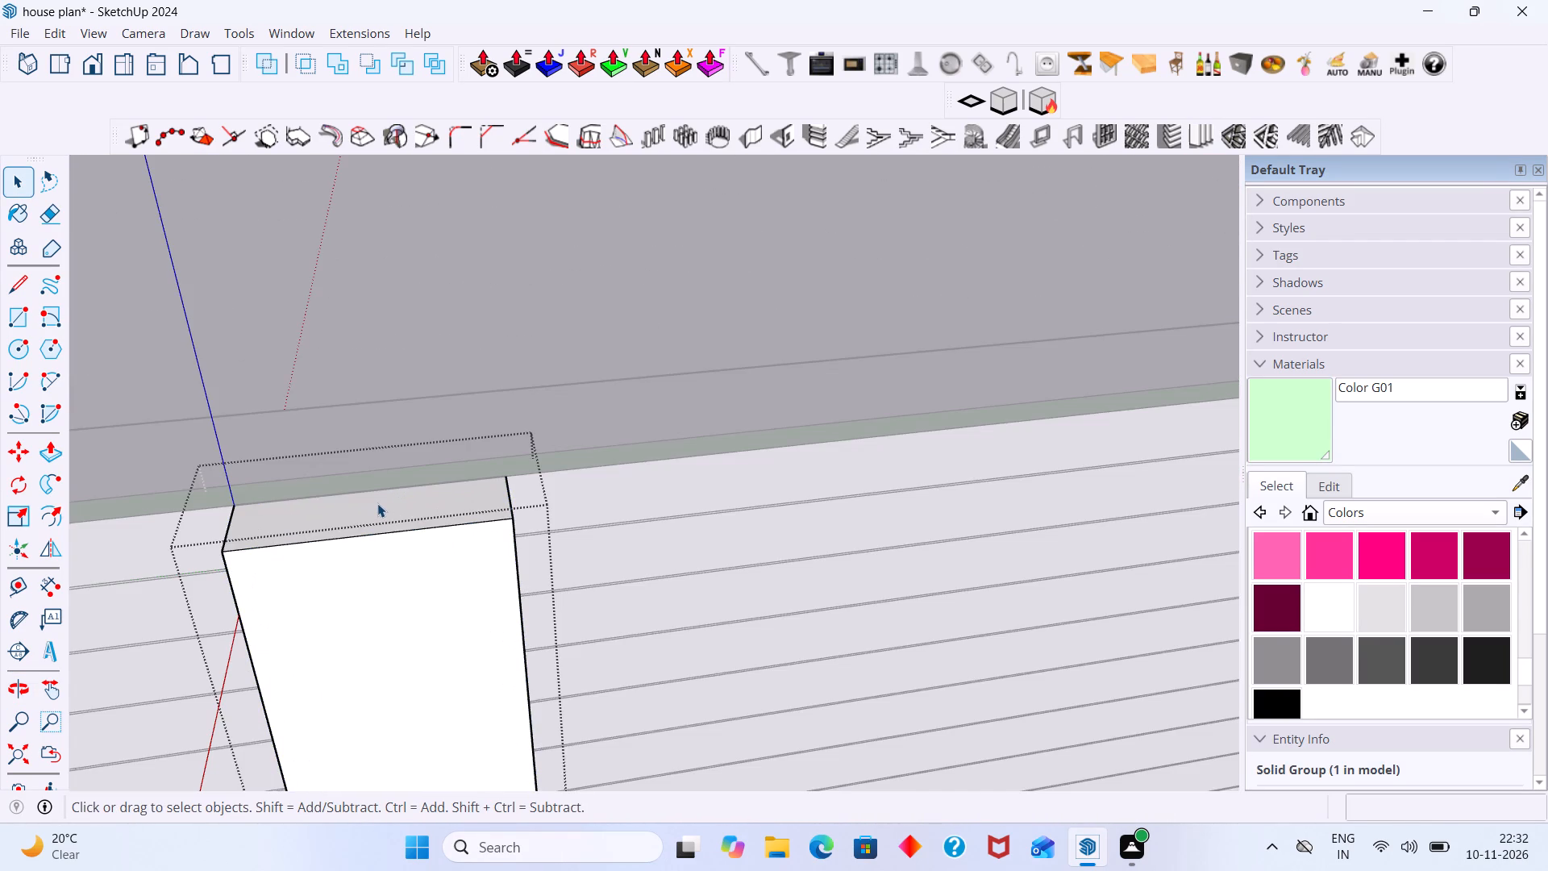
pyautogui.click(377, 504)
pyautogui.press('p')
pyautogui.moveTo(377, 504); pyautogui.dragTo(384, 455)
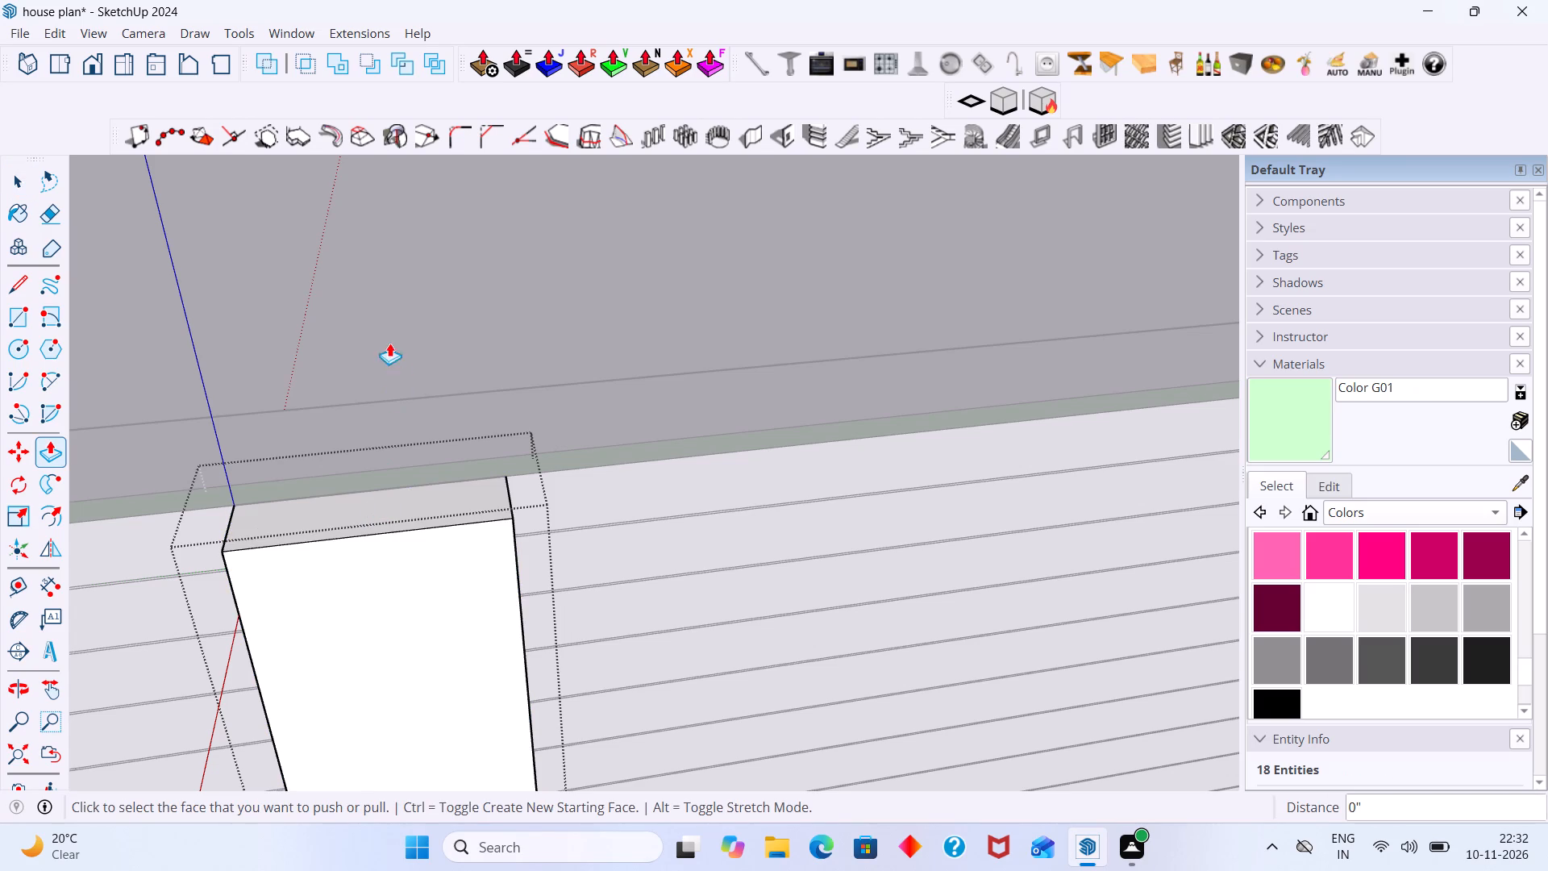
pyautogui.click(384, 534)
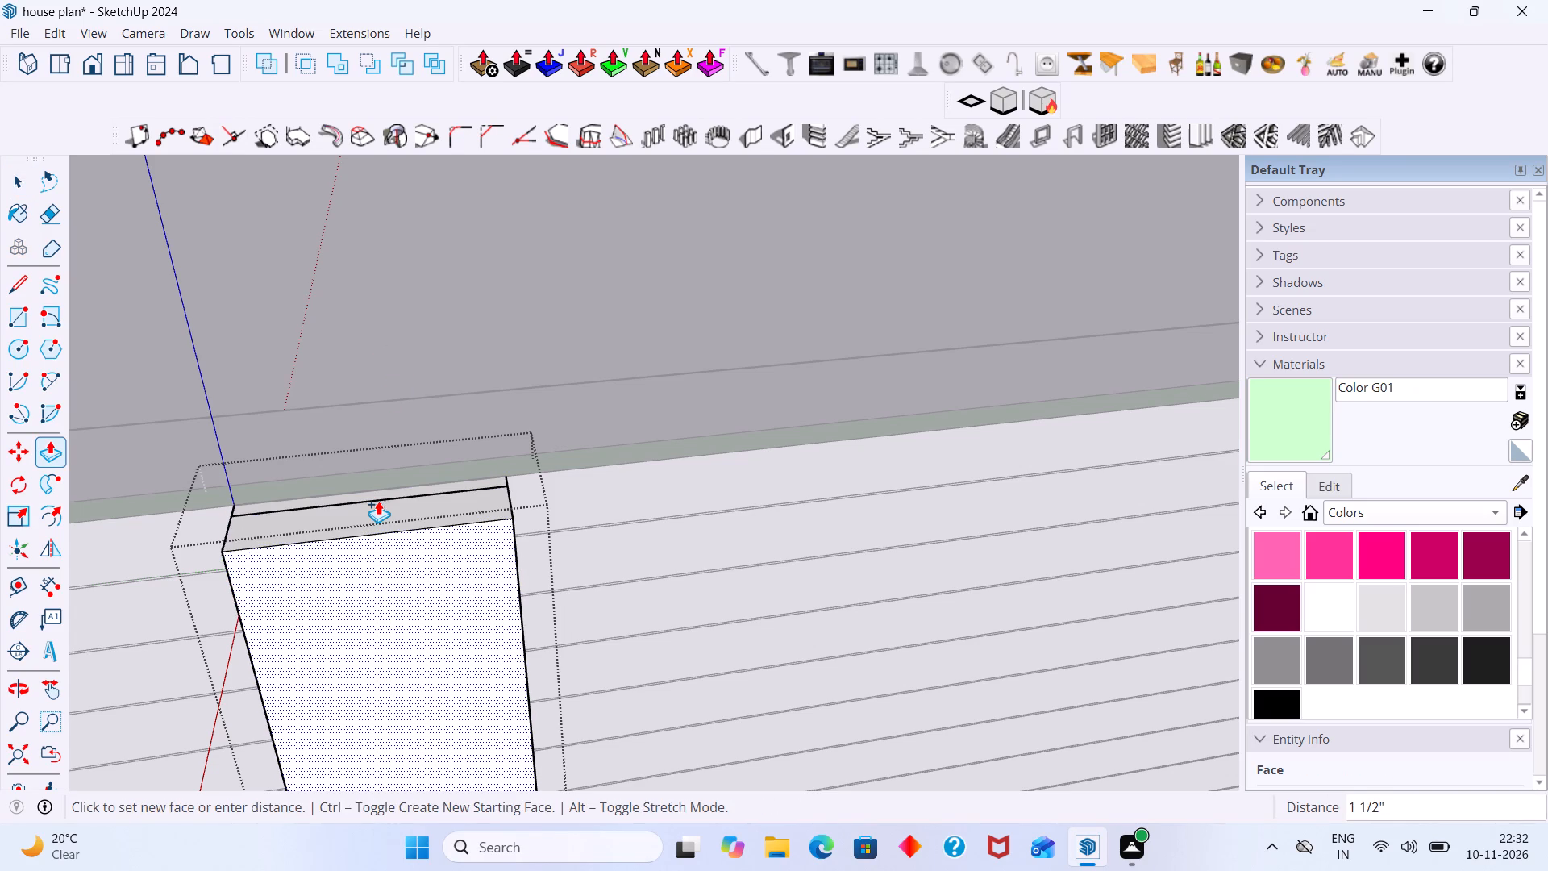
pyautogui.press('Escape')
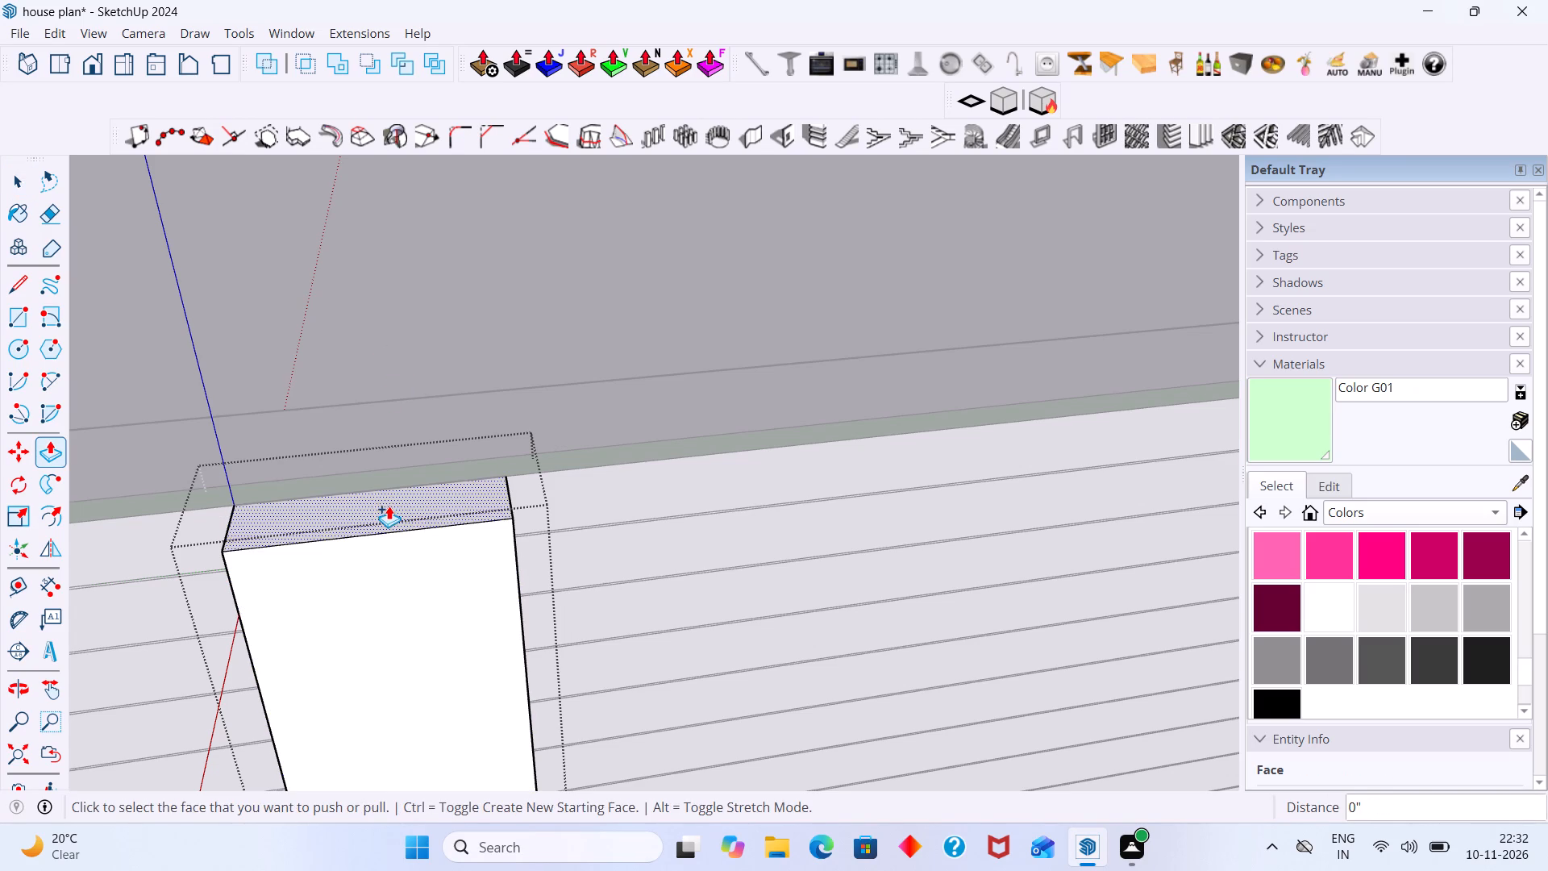
pyautogui.click(389, 506)
pyautogui.scroll(-3, 347, 356)
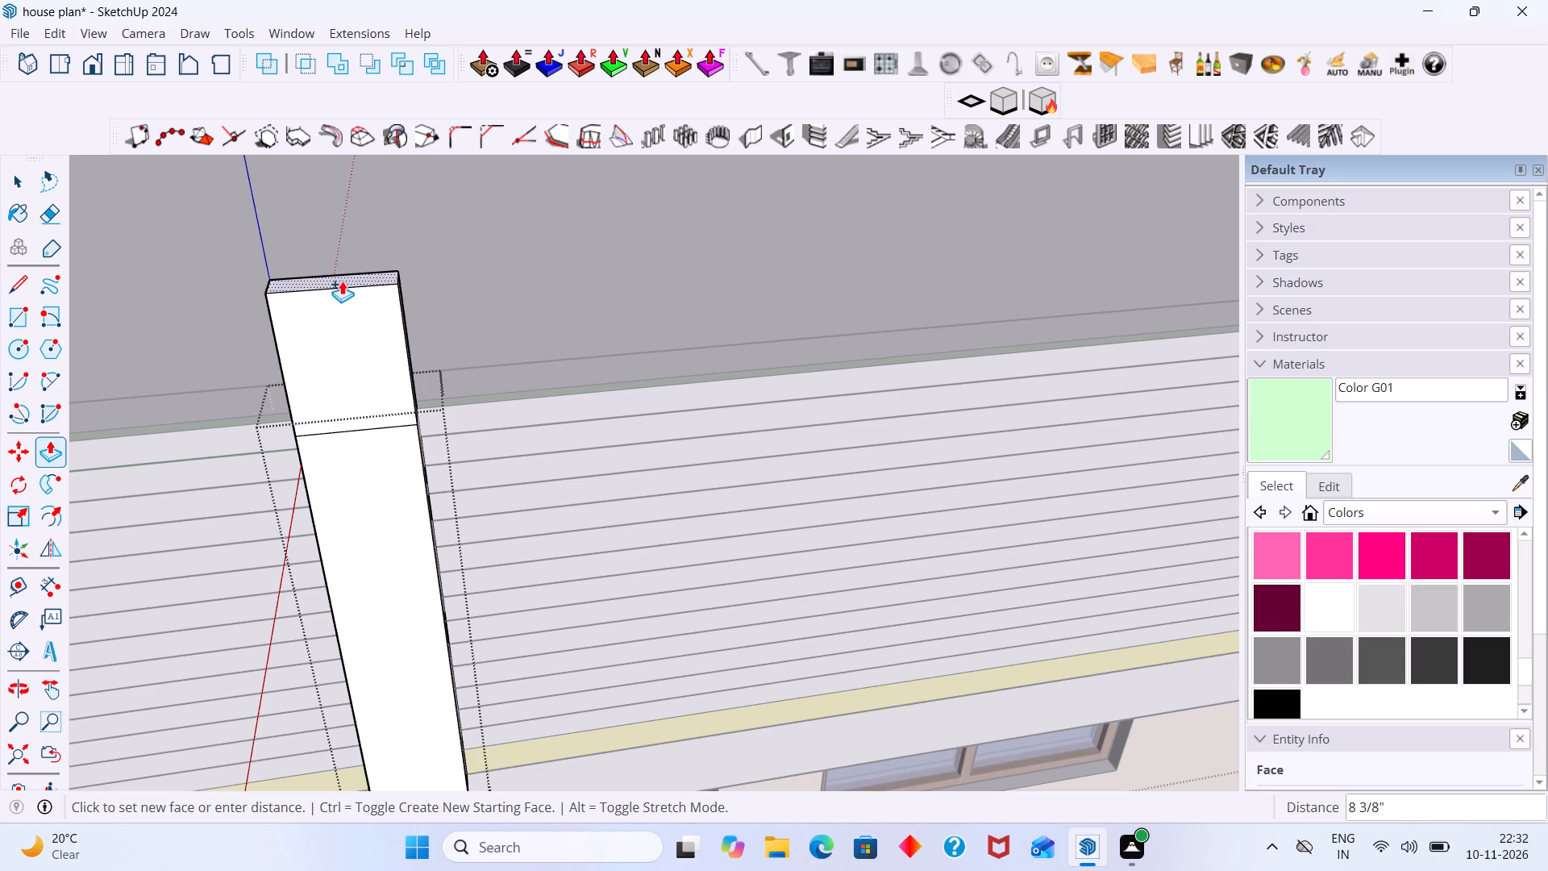
pyautogui.click(346, 269)
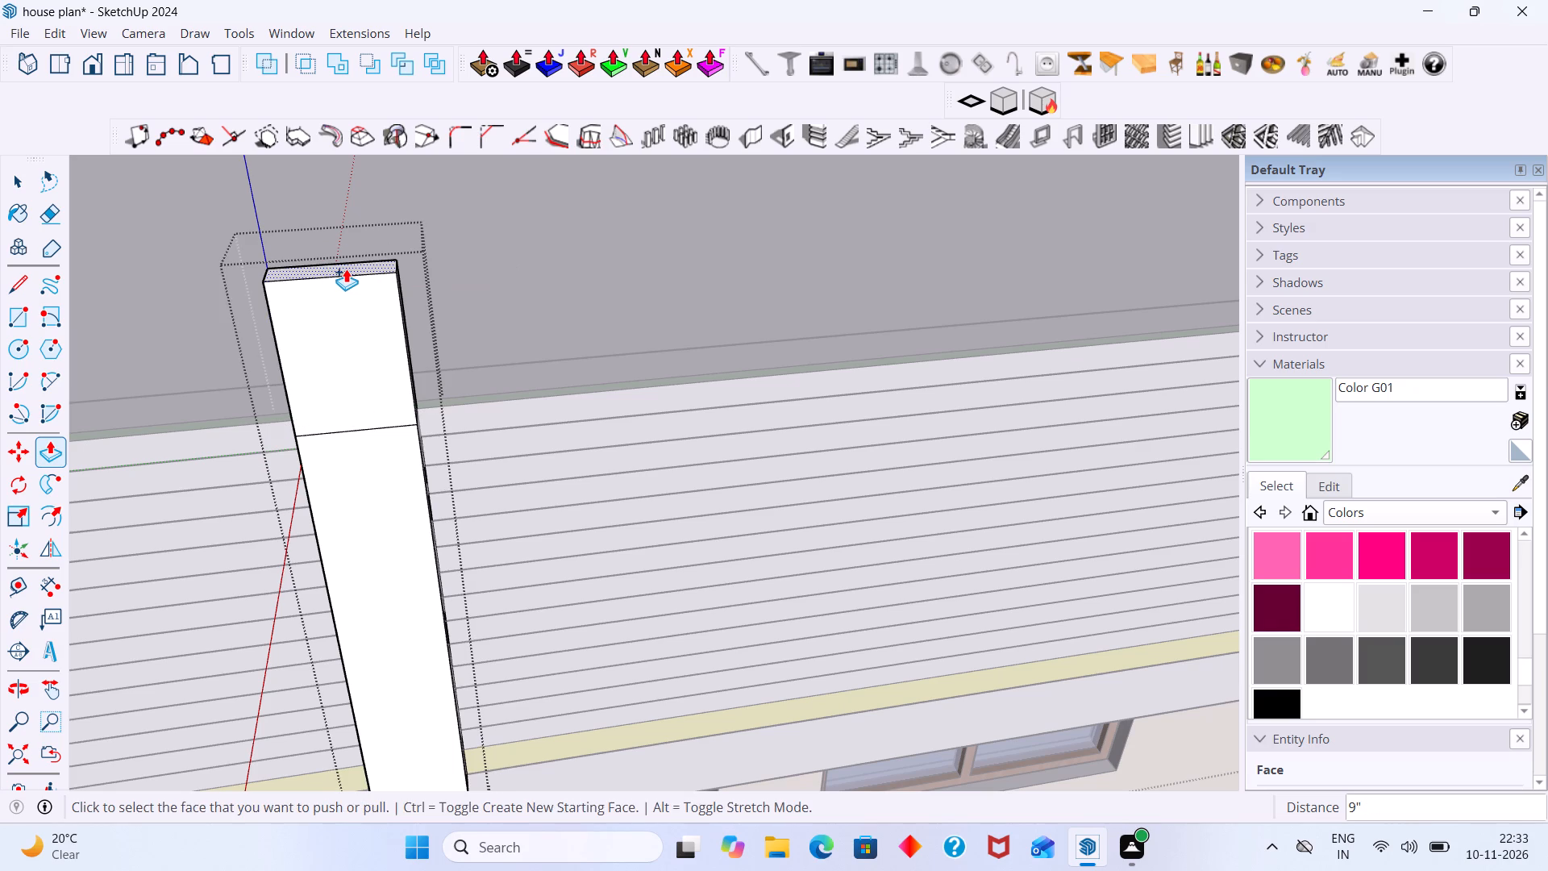
pyautogui.press('space')
pyautogui.click(545, 257)
# In the strip group, extrude the raised part's rear face 5" back to the parapet's inner edge, undoing the first overlong pull.
pyautogui.scroll(-8, 523, 254)
pyautogui.moveTo(500, 291); pyautogui.dragTo(648, 393, button='middle')
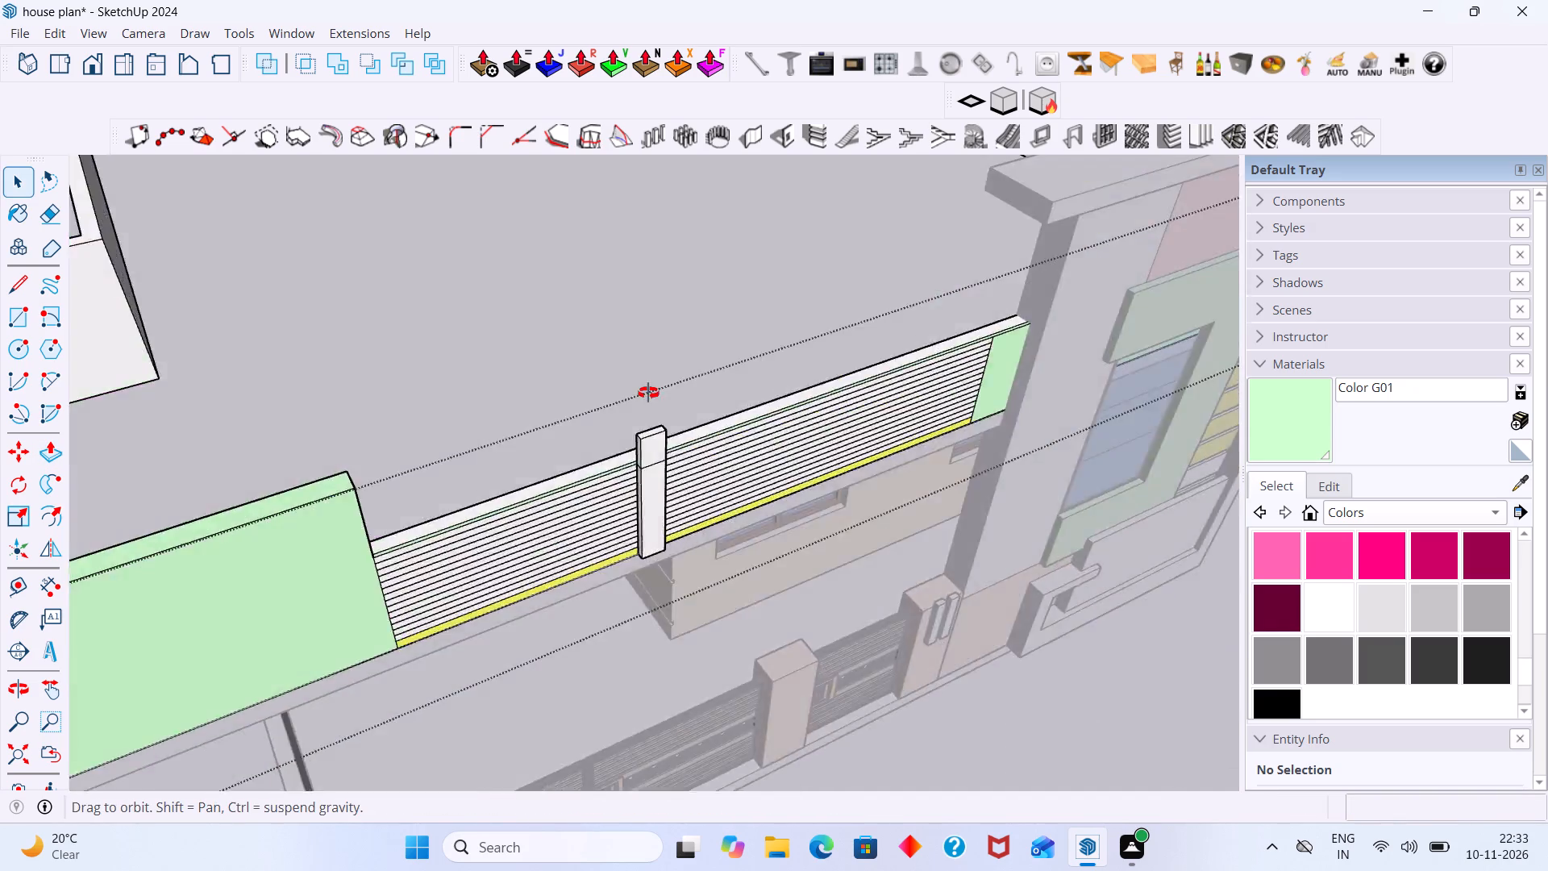
pyautogui.moveTo(648, 393); pyautogui.dragTo(1096, 432, button='middle')
pyautogui.scroll(12, 1121, 333)
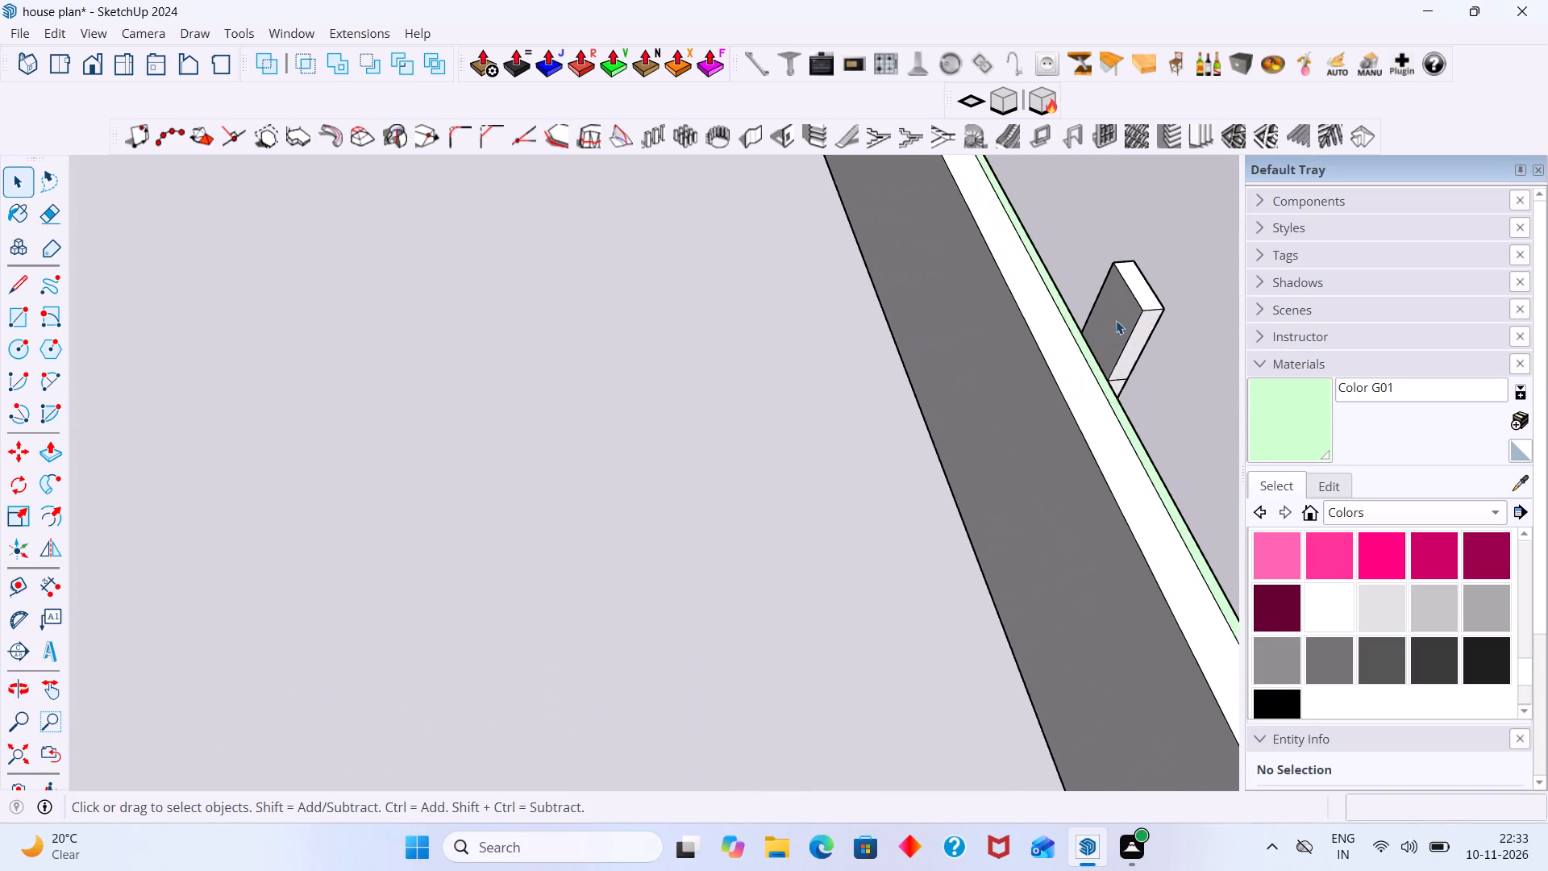
pyautogui.scroll(8, 1116, 320)
pyautogui.click(1120, 319)
pyautogui.click(1121, 315)
pyautogui.scroll(1, 1121, 308)
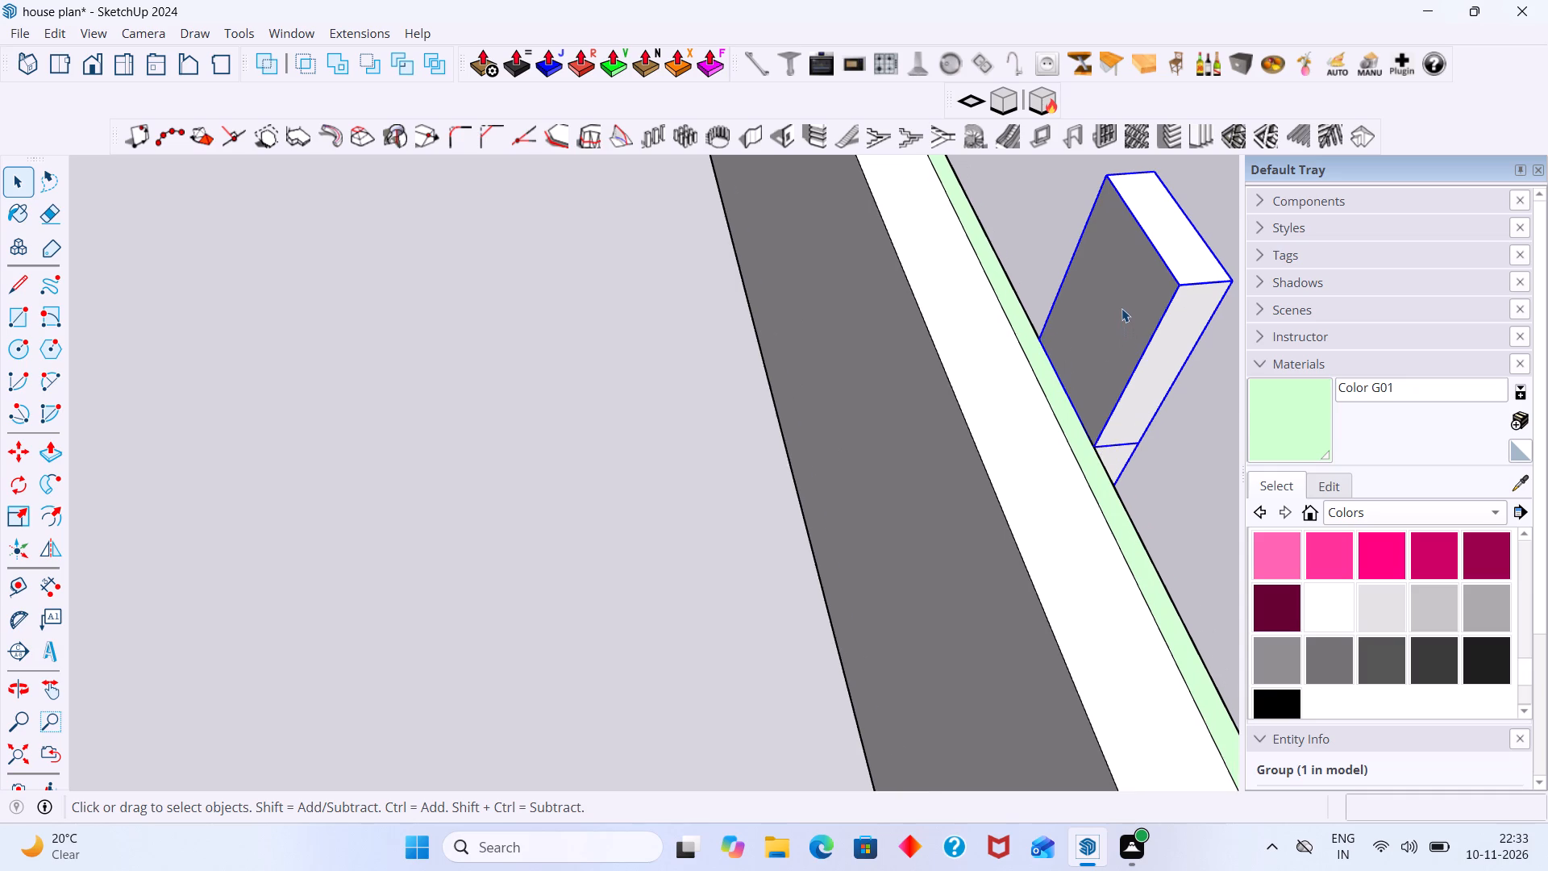
pyautogui.doubleClick(1121, 311)
pyautogui.click(1121, 309)
pyautogui.press('p')
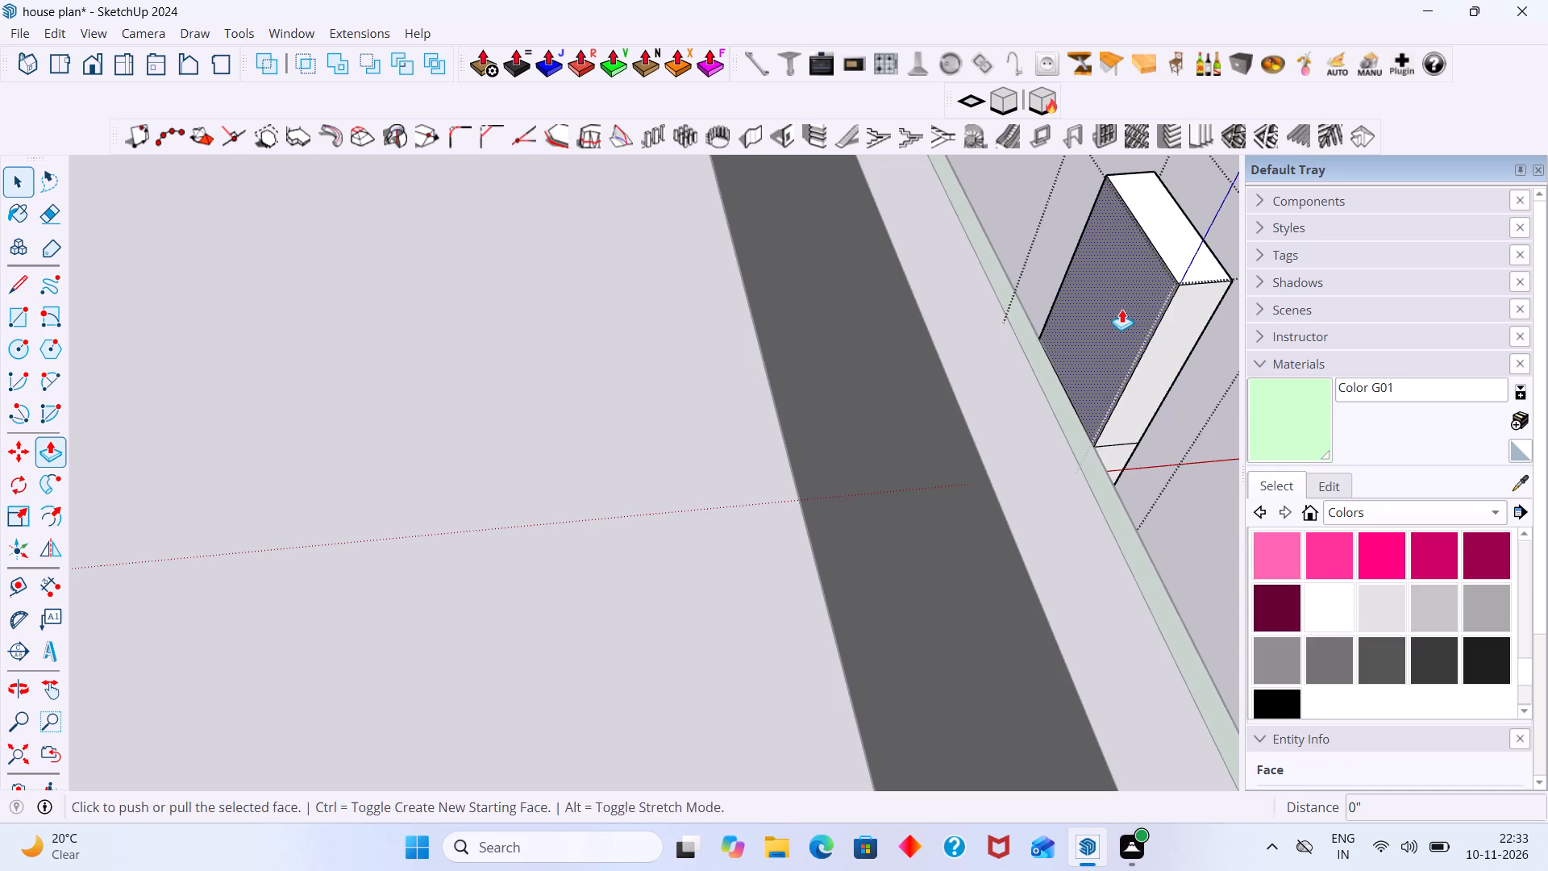
pyautogui.click(1121, 309)
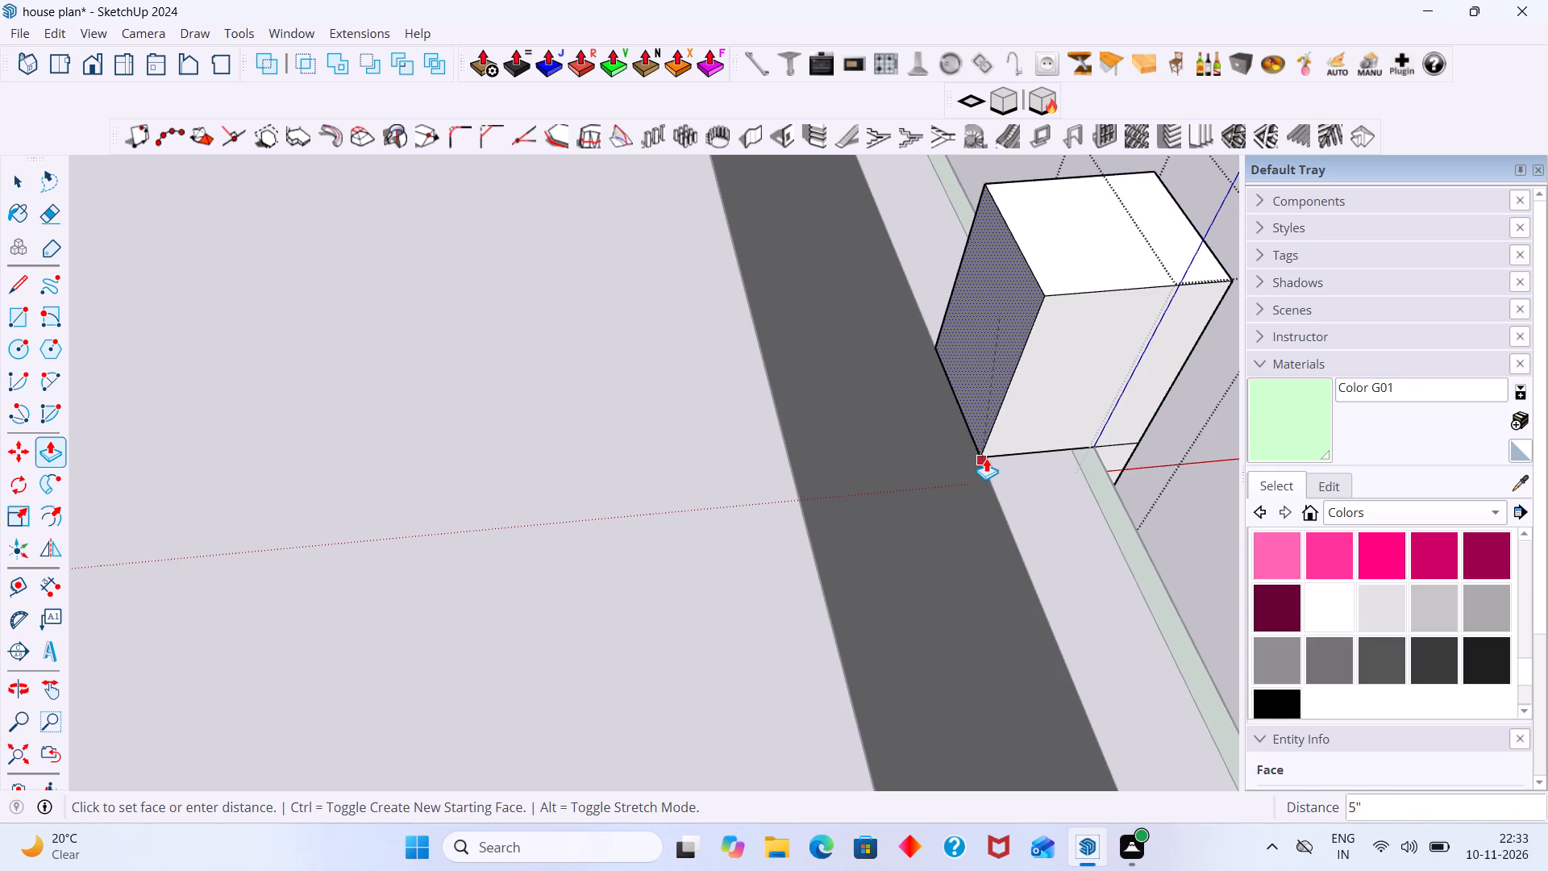
pyautogui.click(984, 456)
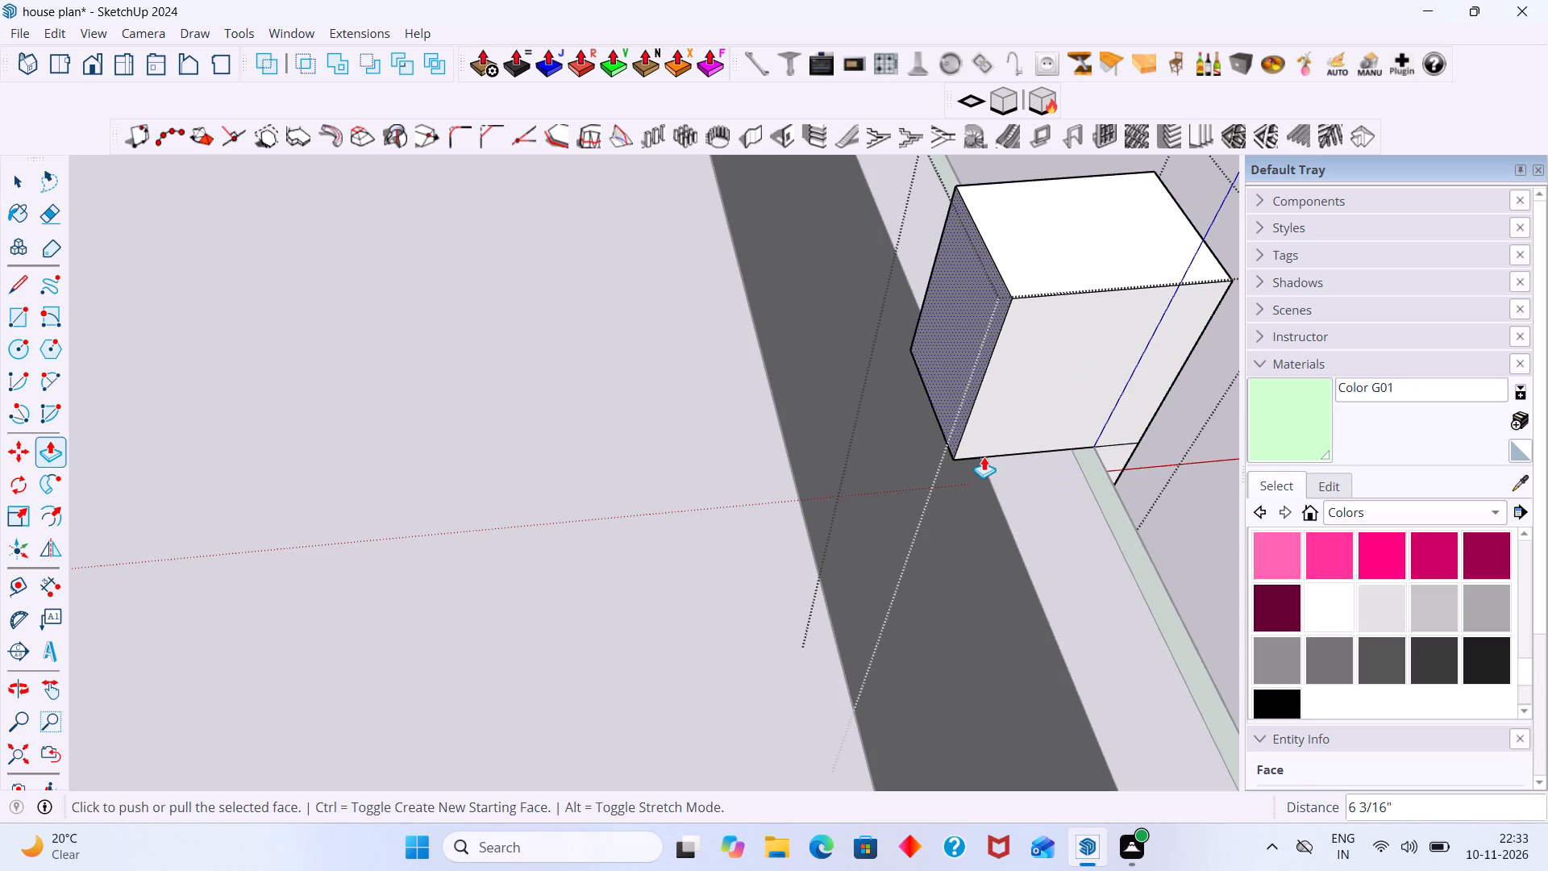
pyautogui.hotkey('ctrl', 'z')
pyautogui.click(1107, 372)
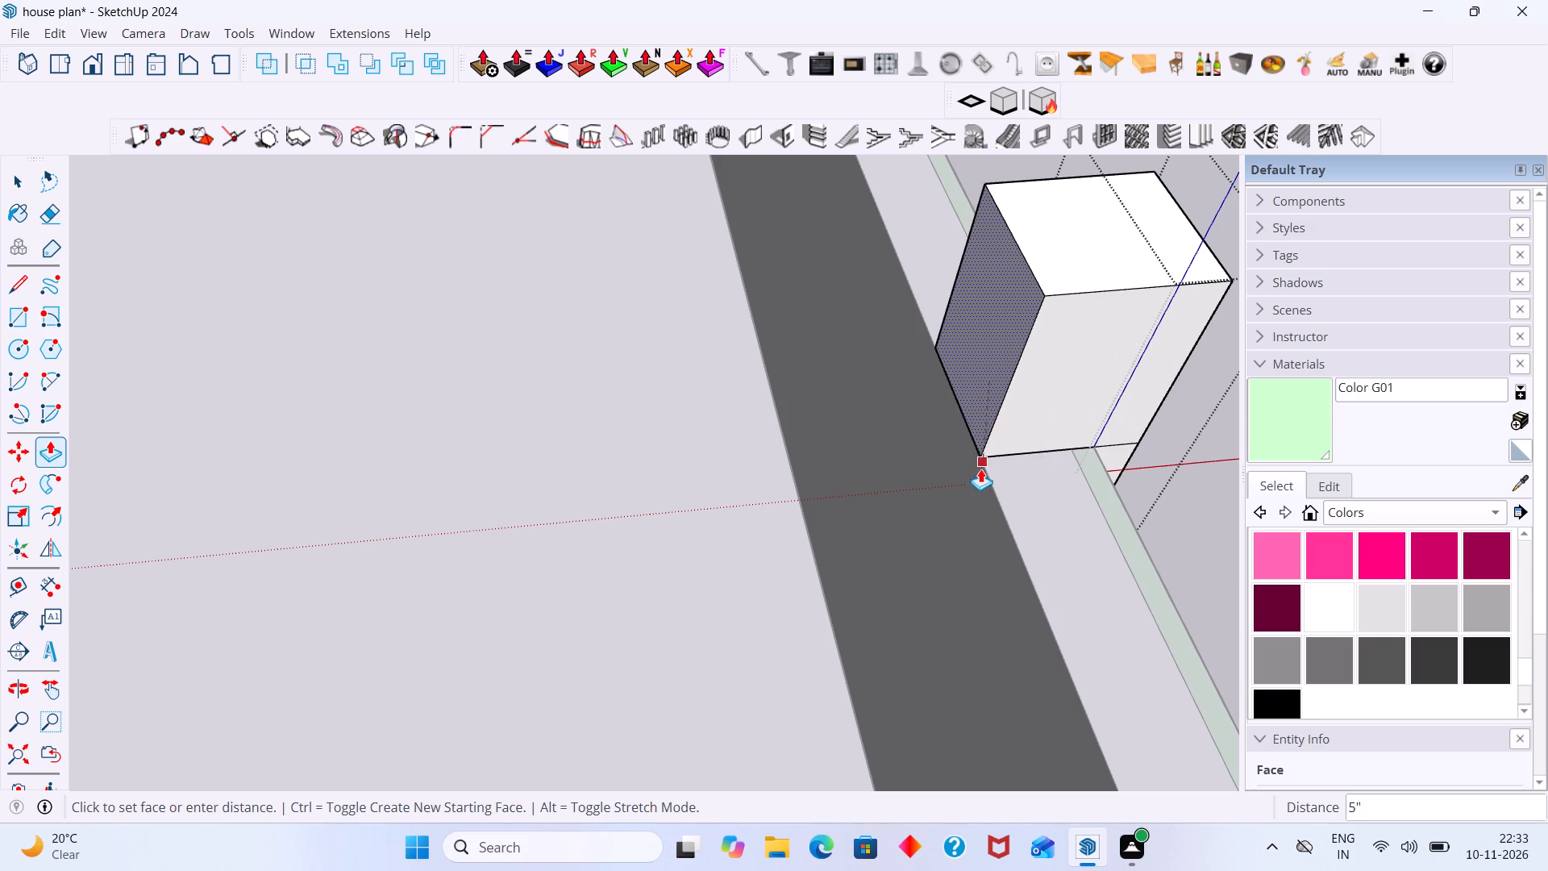
pyautogui.click(980, 468)
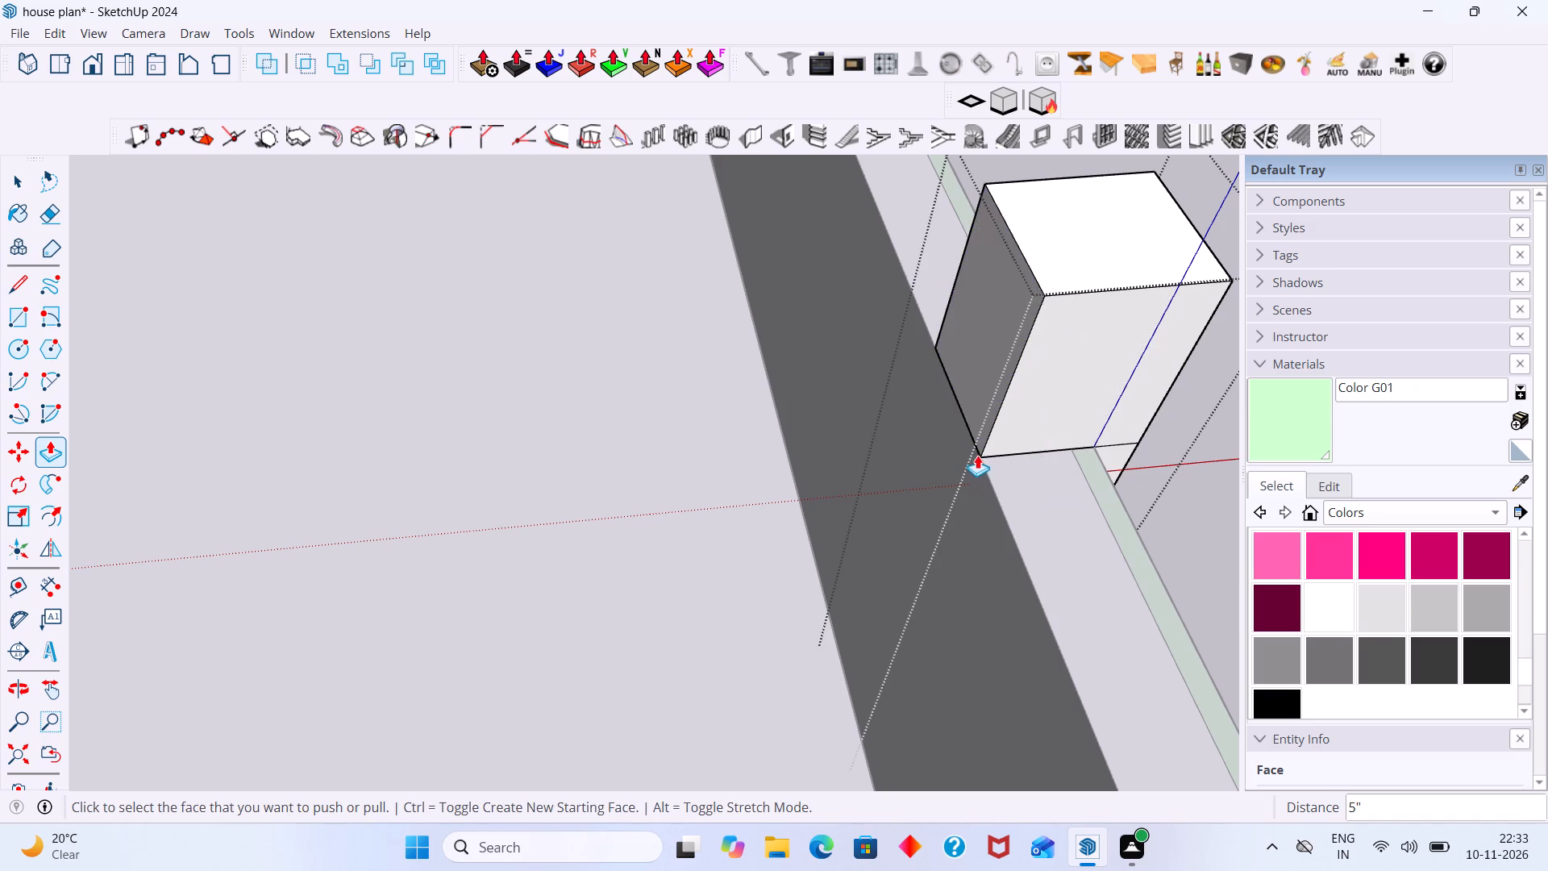
pyautogui.press('space')
pyautogui.scroll(-7, 976, 445)
pyautogui.press('space')
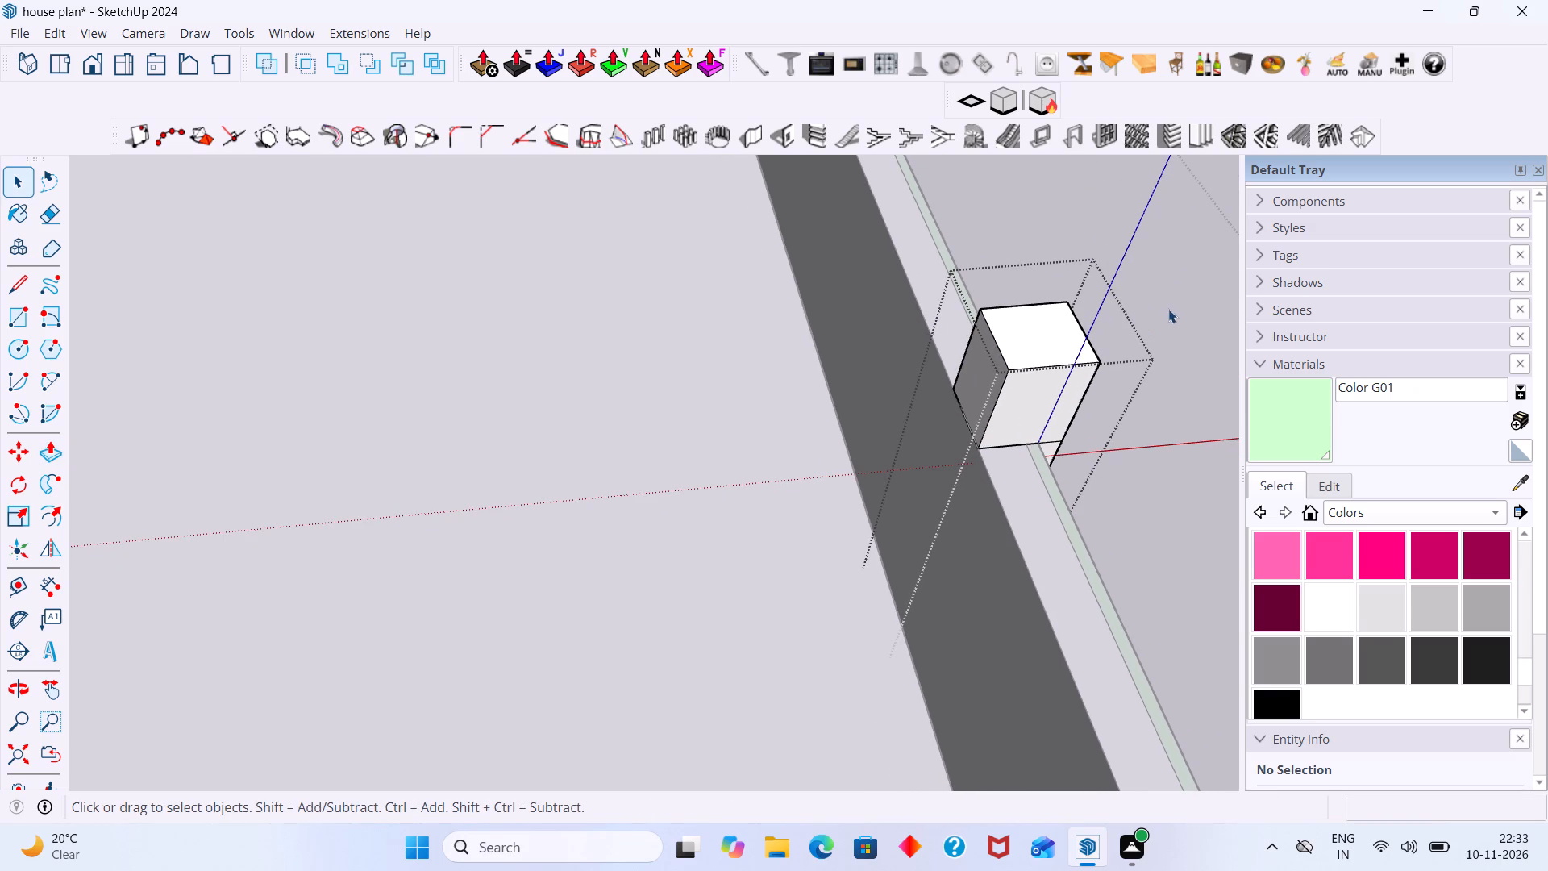
pyautogui.click(1168, 307)
# Inside the strip group, delete the horizontal seam edge across the front face, and leave the group.
pyautogui.moveTo(1152, 307); pyautogui.dragTo(799, 285, button='middle')
pyautogui.scroll(2, 205, 330)
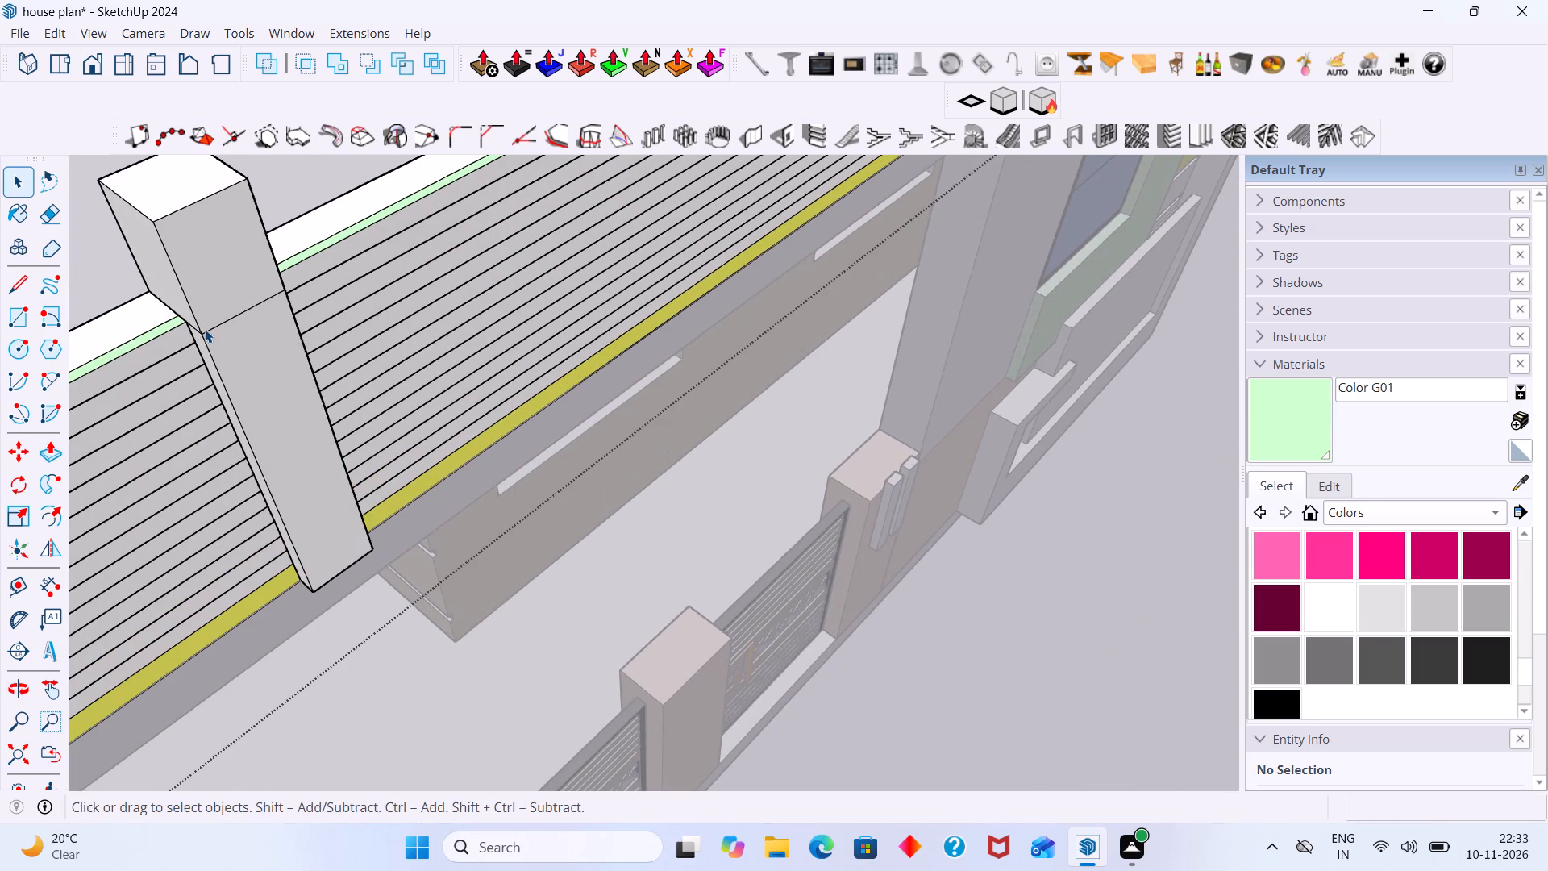
pyautogui.keyDown('shift'); pyautogui.moveTo(230, 332); pyautogui.dragTo(404, 474, button='middle'); pyautogui.keyUp('shift')
pyautogui.scroll(4, 414, 477)
pyautogui.click(400, 448)
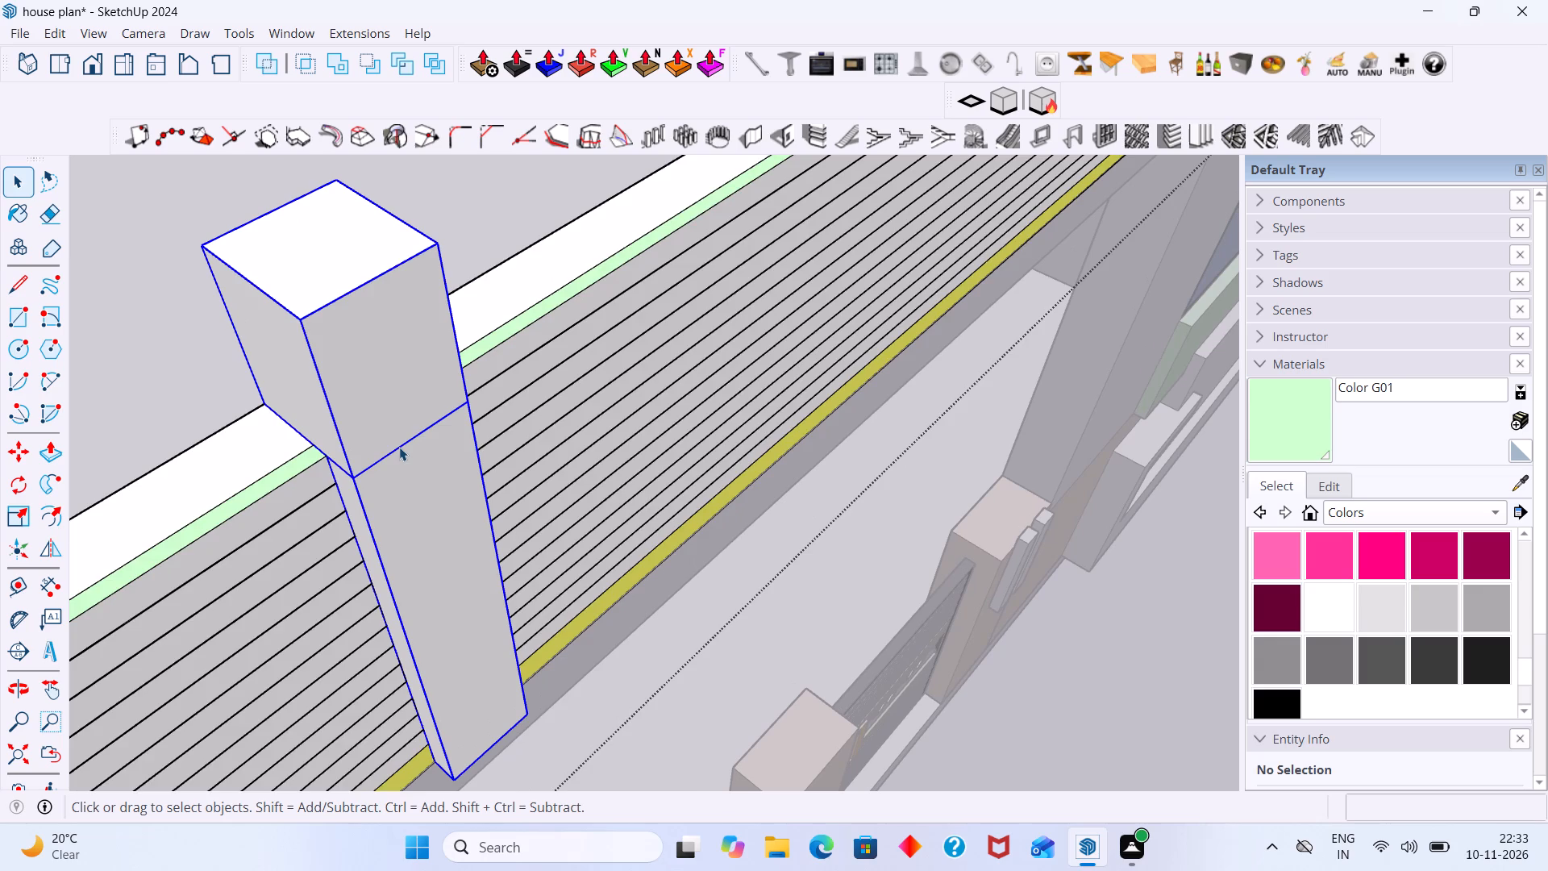
pyautogui.tripleClick(399, 447)
pyautogui.click(399, 450)
pyautogui.doubleClick(392, 442)
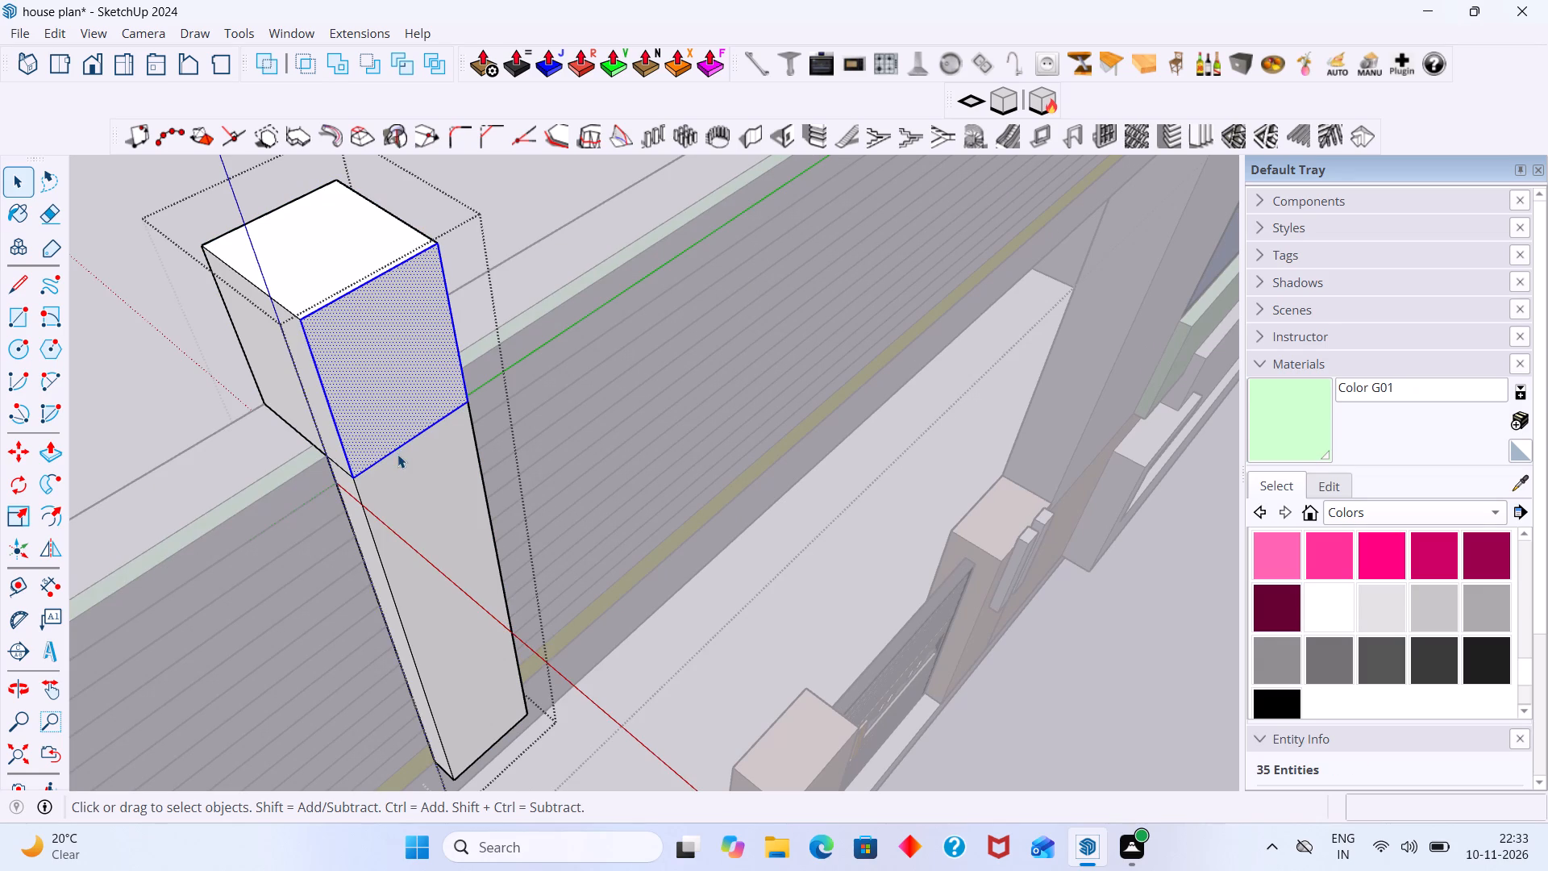
pyautogui.click(397, 447)
pyautogui.press('Delete')
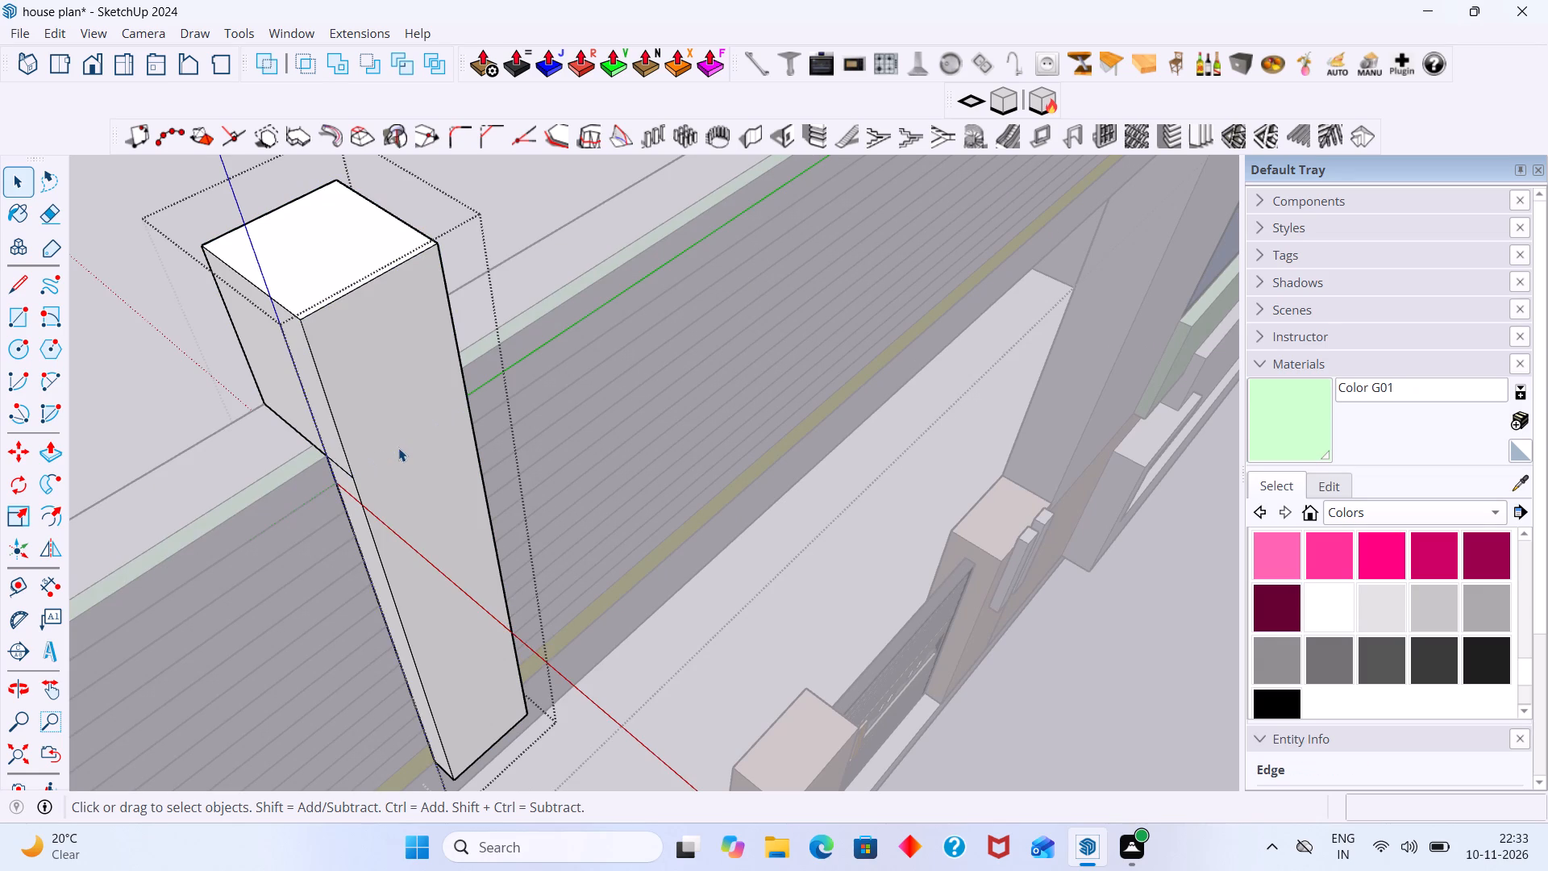
pyautogui.click(401, 454)
pyautogui.scroll(-5, 402, 452)
pyautogui.click(498, 268)
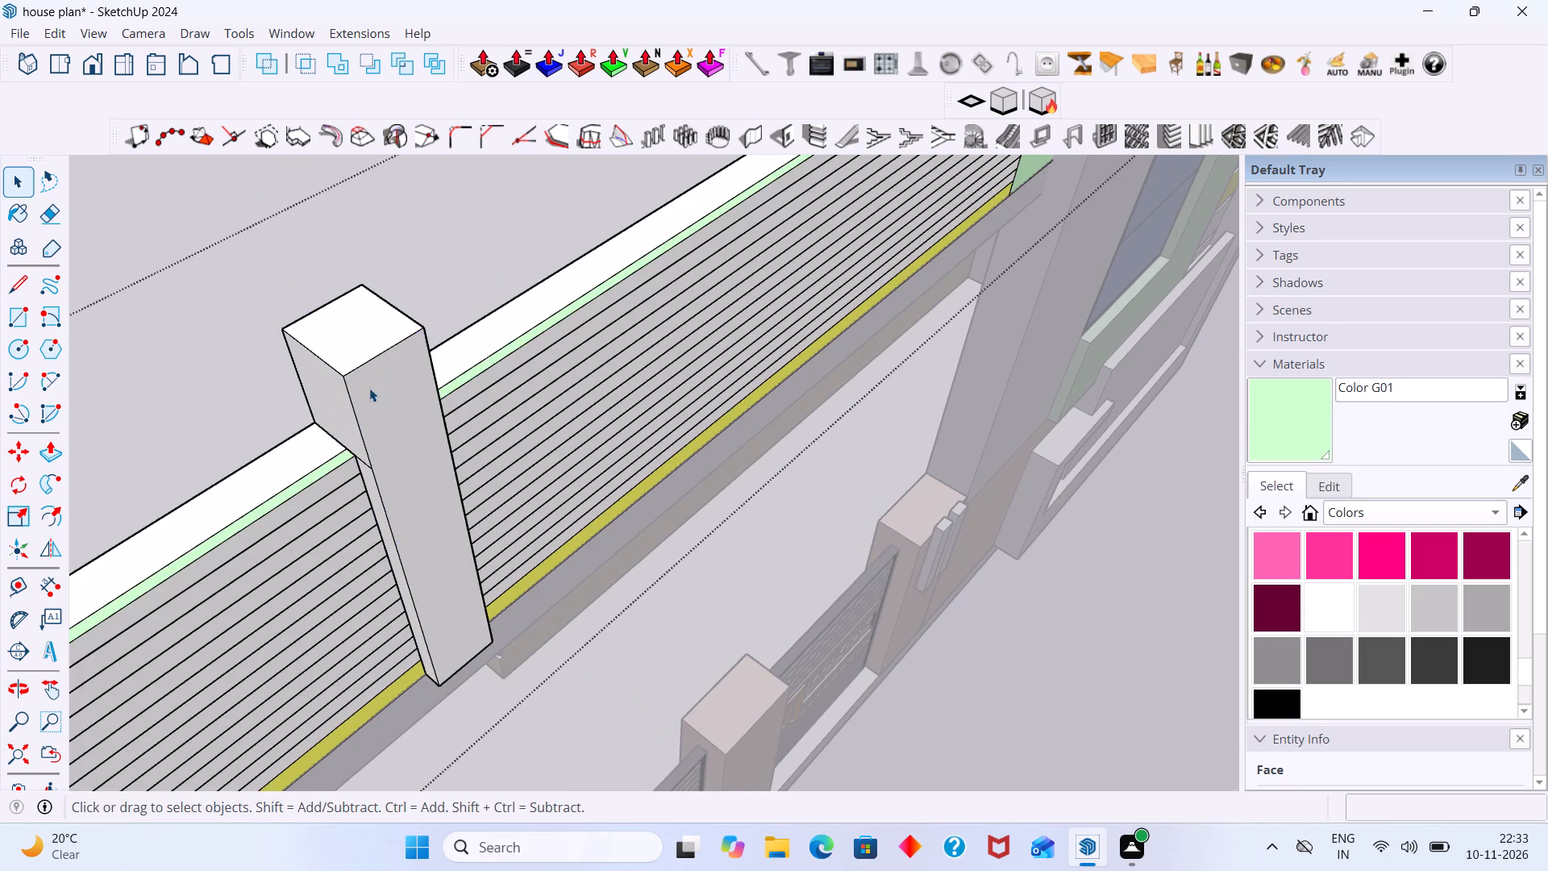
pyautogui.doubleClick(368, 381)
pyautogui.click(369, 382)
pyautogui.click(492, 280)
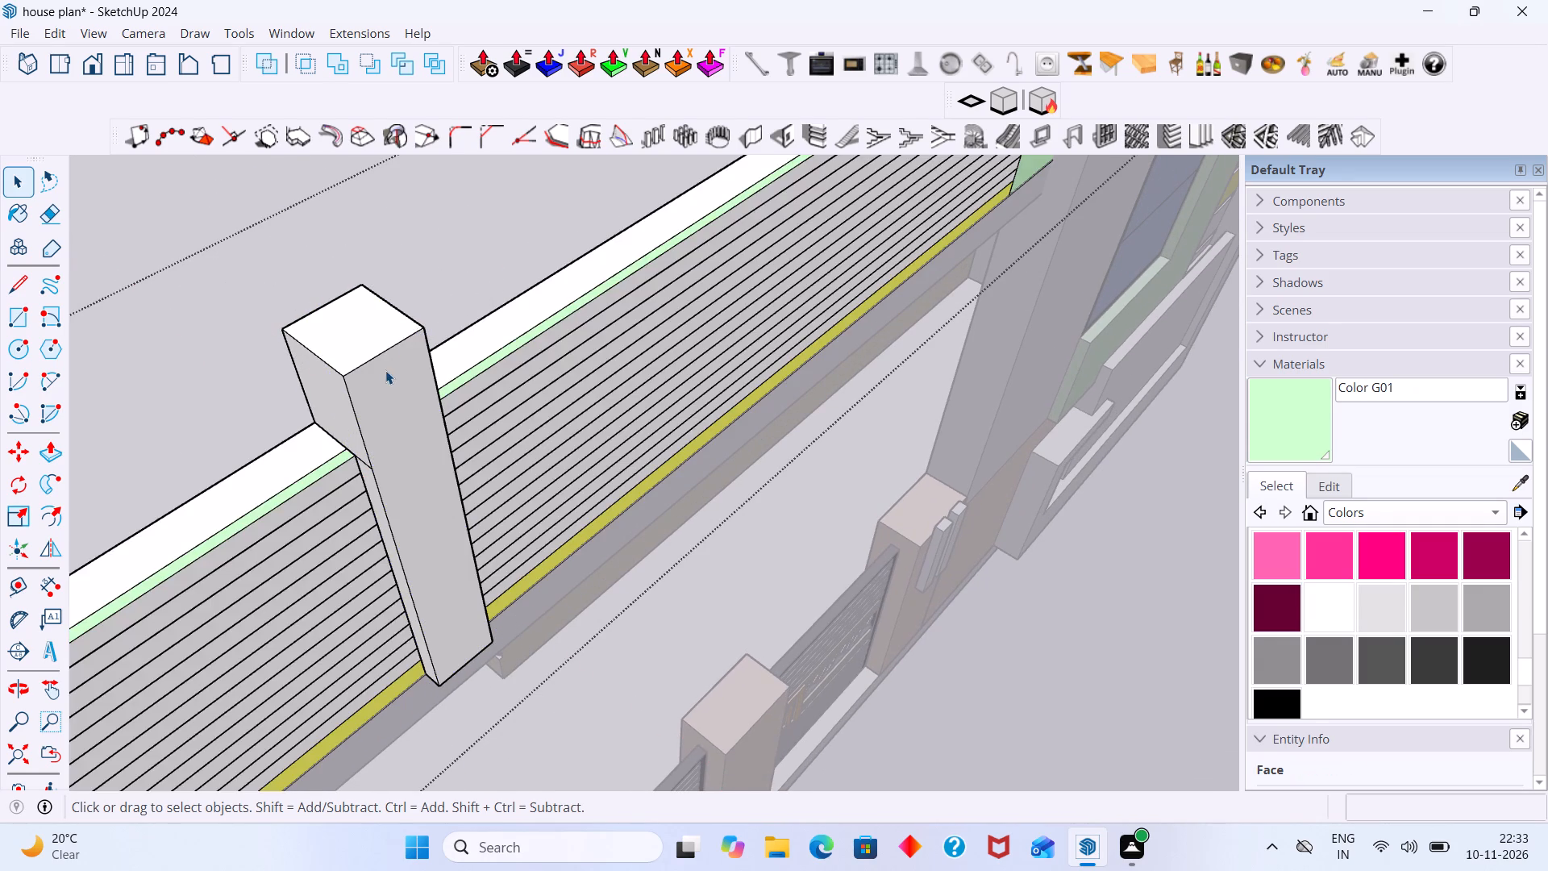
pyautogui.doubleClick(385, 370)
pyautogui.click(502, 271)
# Copy the vertical strip 1' 7 1/8" along the yellow band's bottom edge, toward the end beside the tall pillar.
pyautogui.click(391, 363)
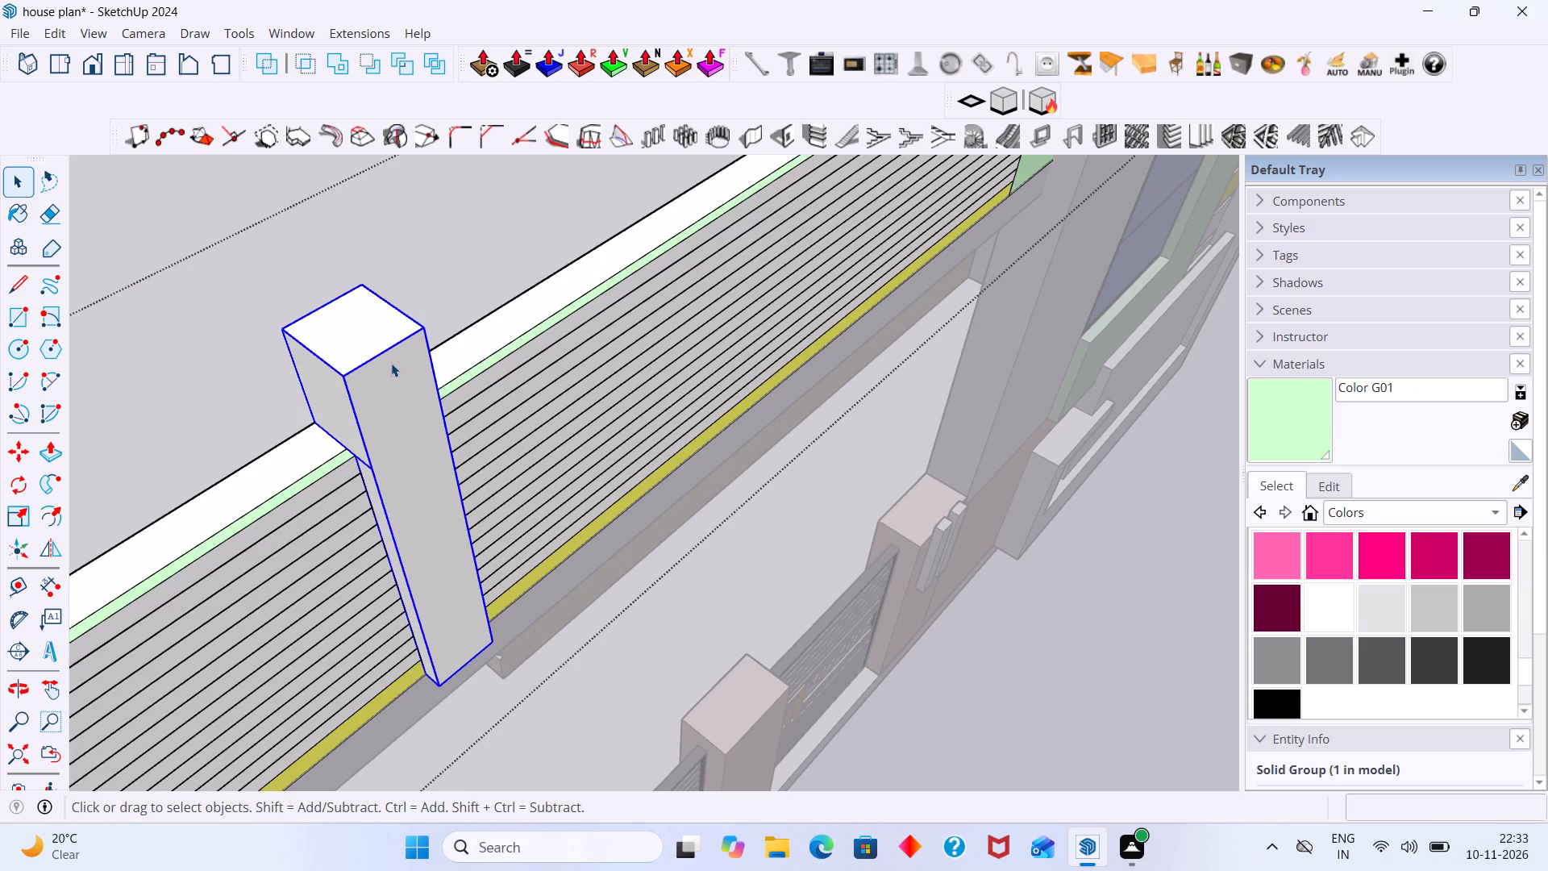
pyautogui.scroll(-2, 451, 543)
pyautogui.moveTo(462, 583); pyautogui.dragTo(420, 502, button='middle')
pyautogui.scroll(-2, 420, 499)
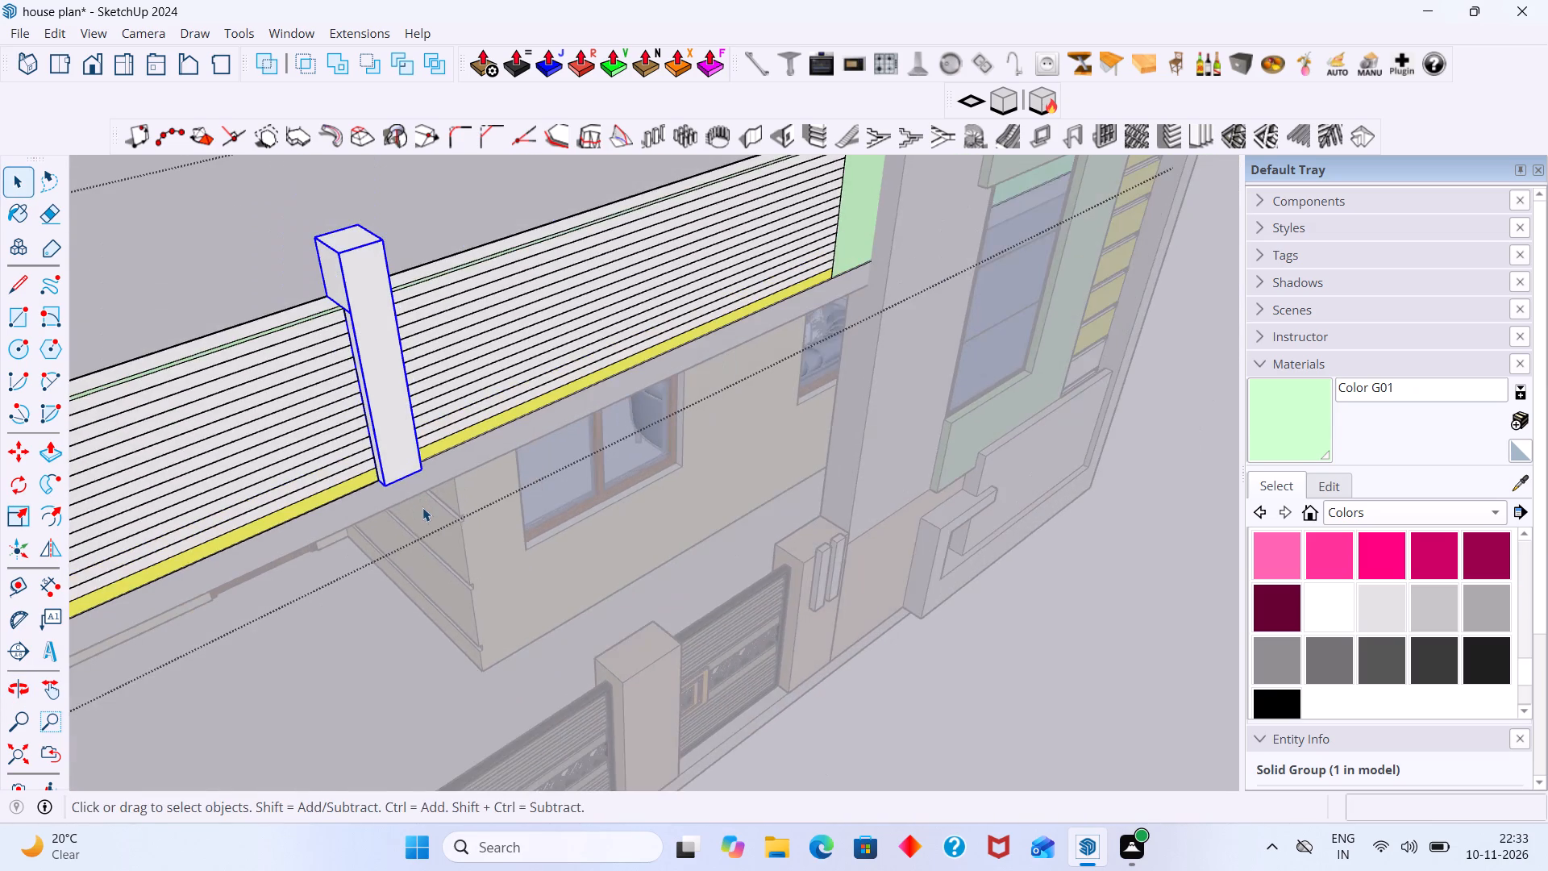
pyautogui.moveTo(425, 507); pyautogui.dragTo(506, 506, button='middle')
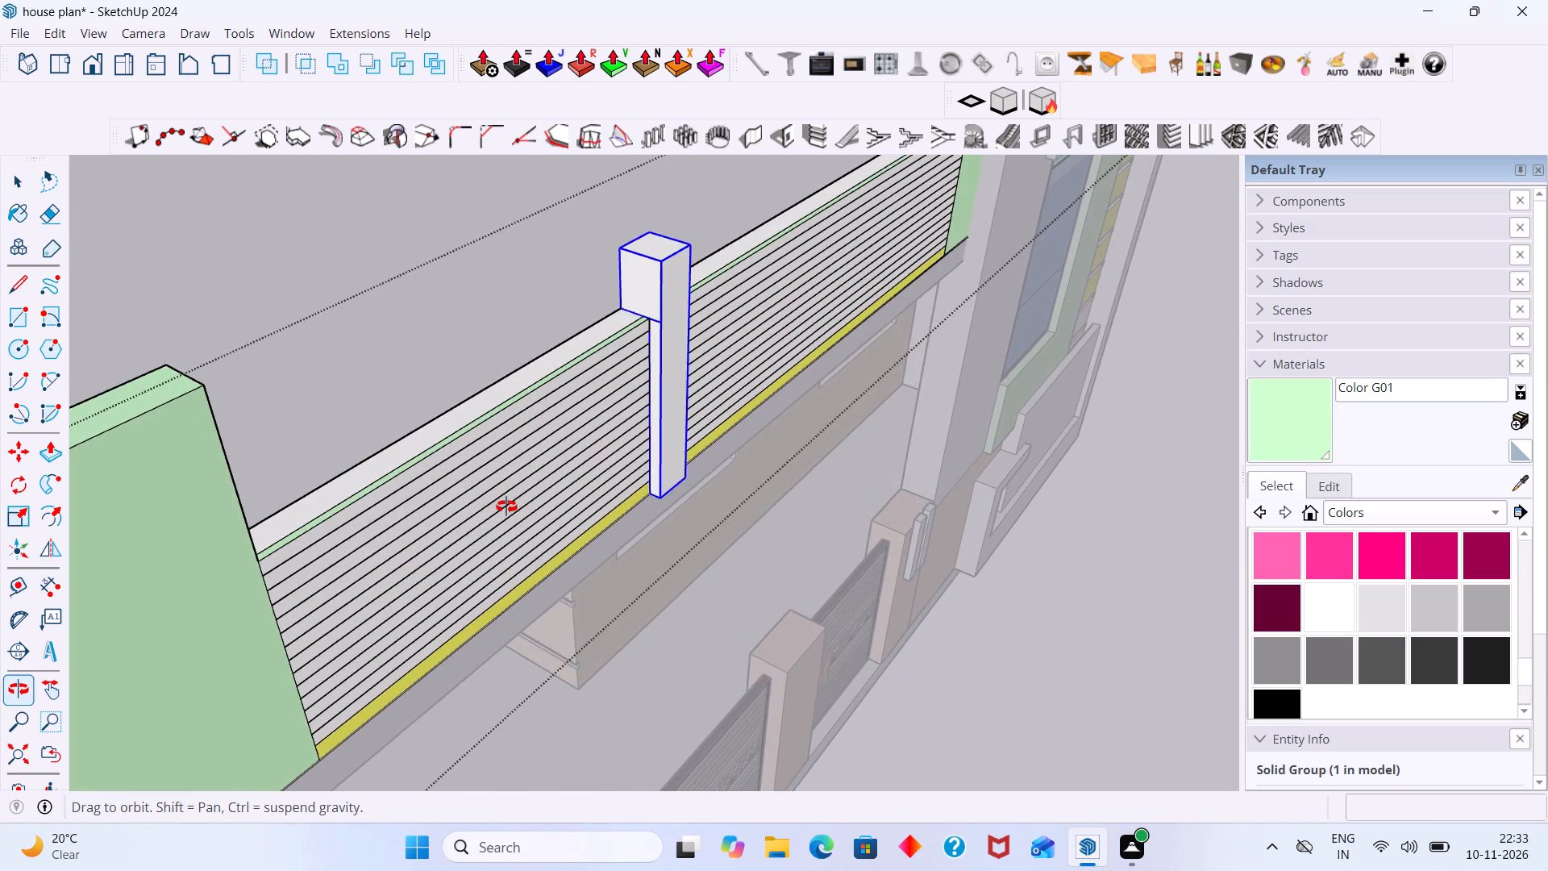
pyautogui.moveTo(506, 506); pyautogui.dragTo(468, 534, button='middle')
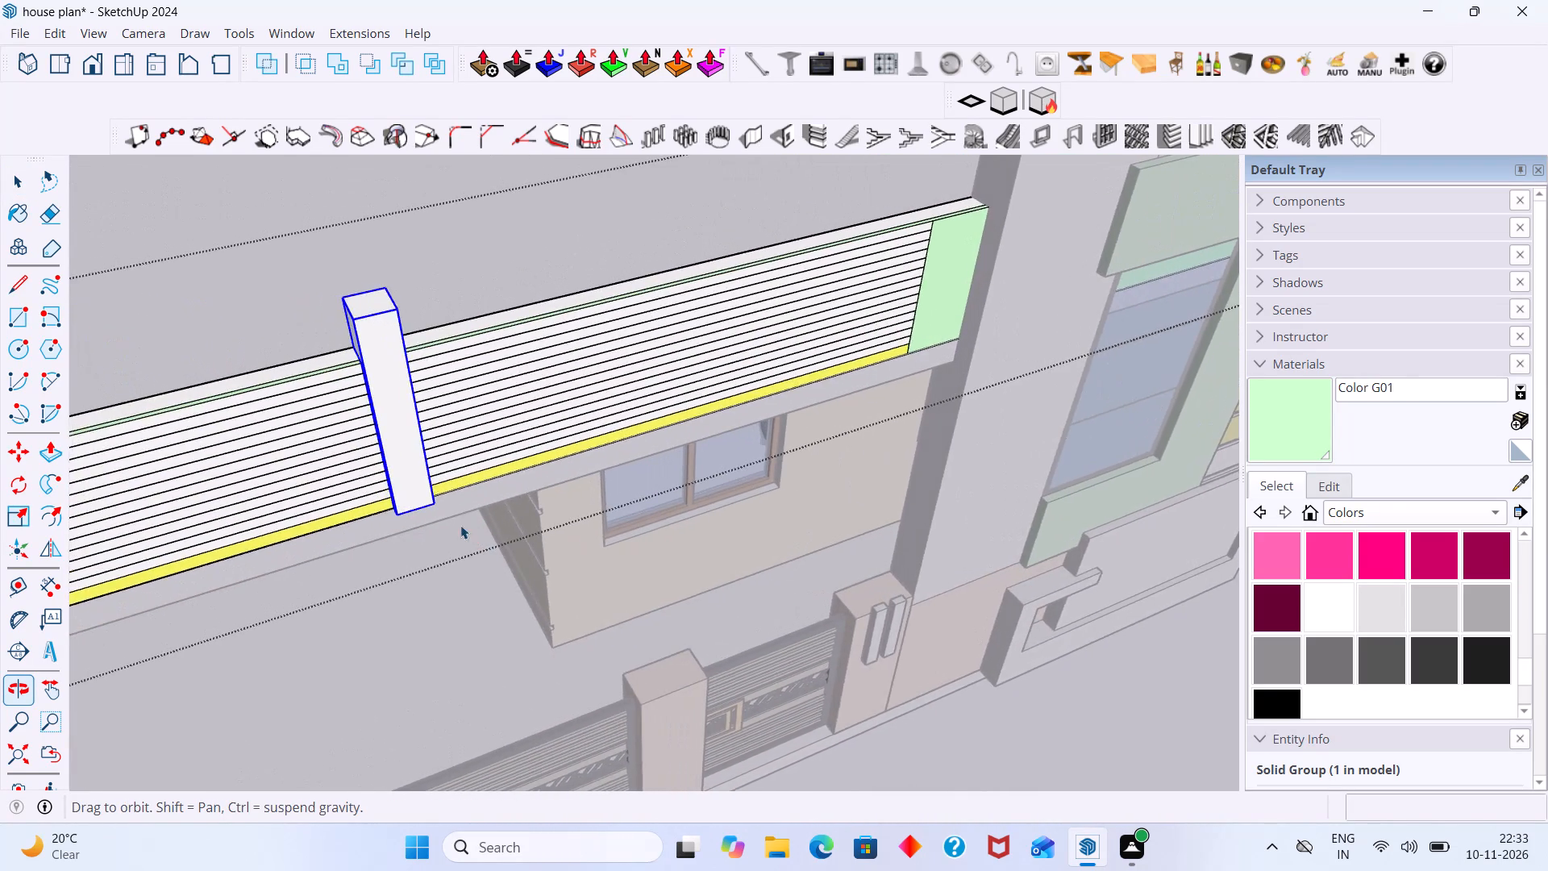
pyautogui.scroll(2, 439, 515)
pyautogui.moveTo(437, 510); pyautogui.dragTo(337, 520, button='middle')
pyautogui.press('m')
pyautogui.moveTo(340, 508); pyautogui.dragTo(260, 514, button='middle')
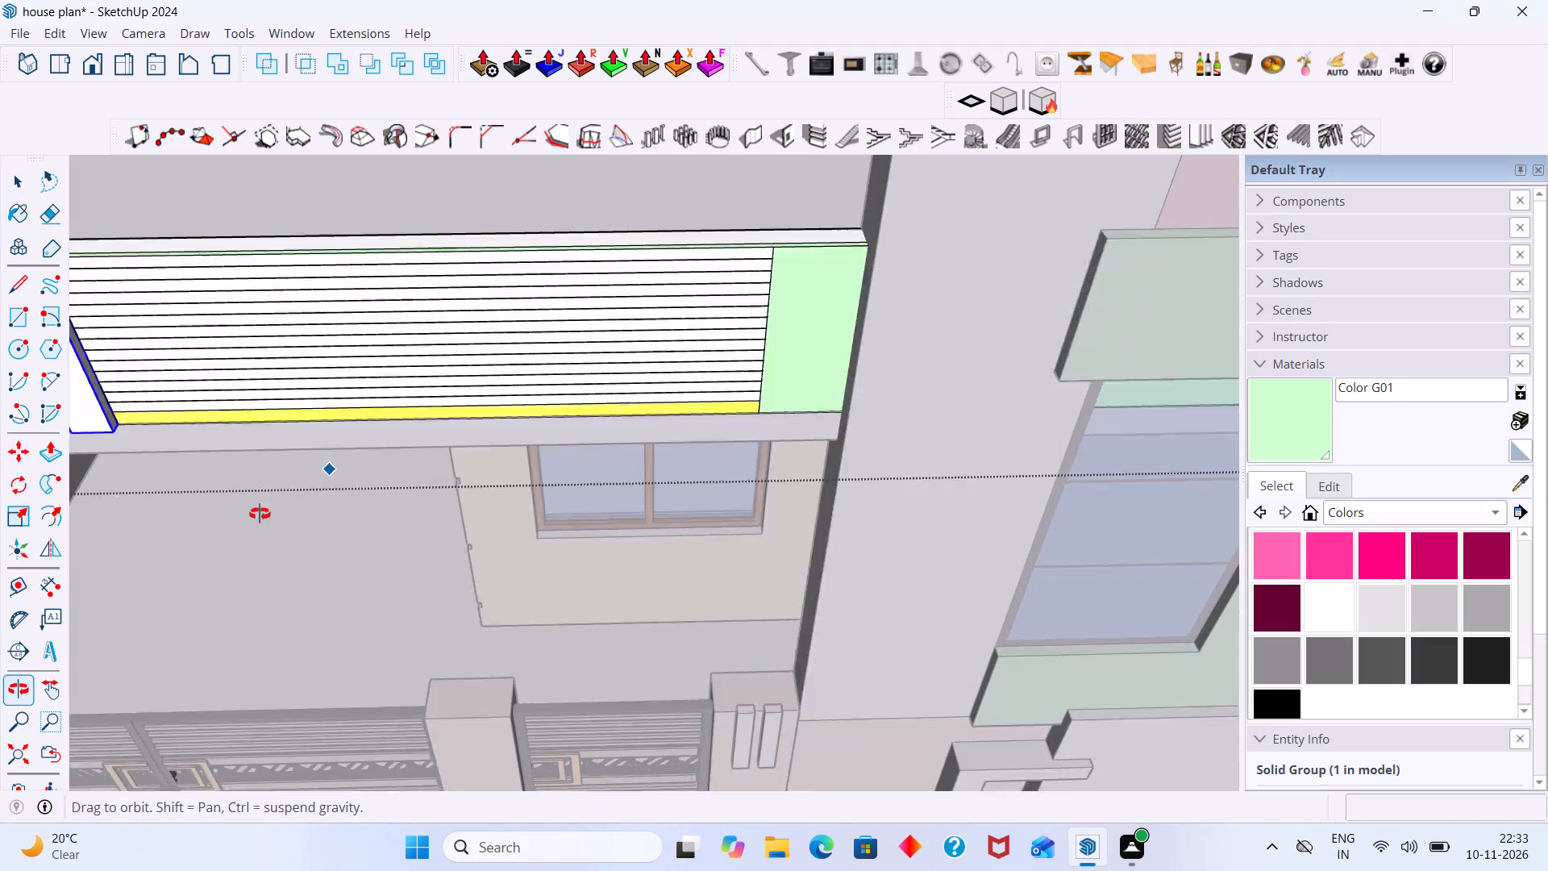
pyautogui.moveTo(260, 514); pyautogui.dragTo(241, 506, button='middle')
pyautogui.scroll(-2, 164, 458)
pyautogui.keyDown('shift'); pyautogui.moveTo(222, 456); pyautogui.dragTo(357, 481, button='middle'); pyautogui.keyUp('shift')
pyautogui.scroll(11, 339, 456)
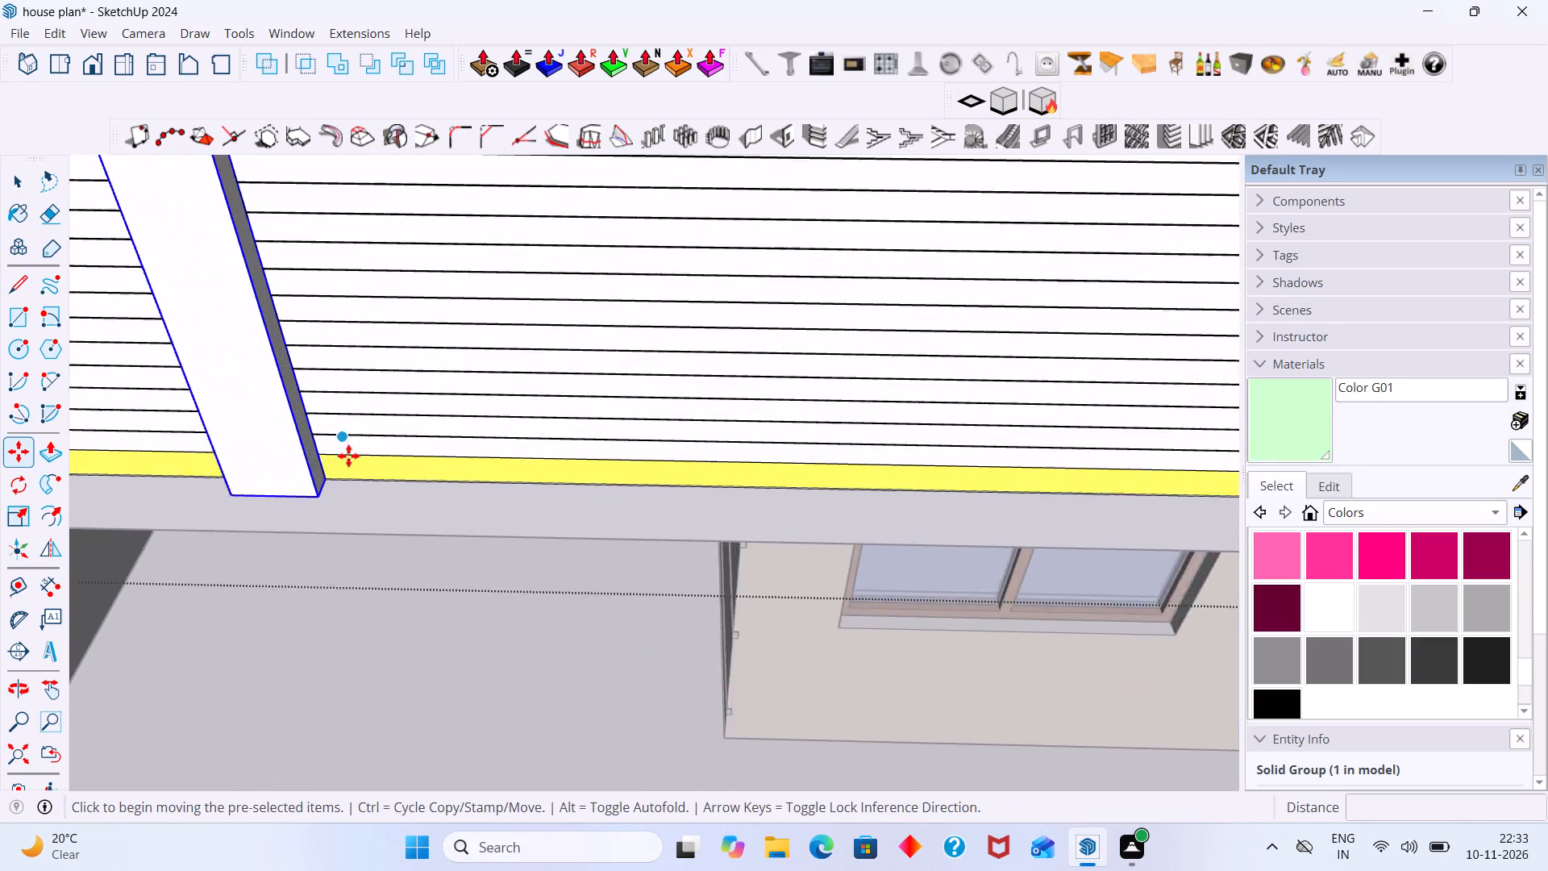
pyautogui.scroll(3, 348, 456)
pyautogui.click(319, 486)
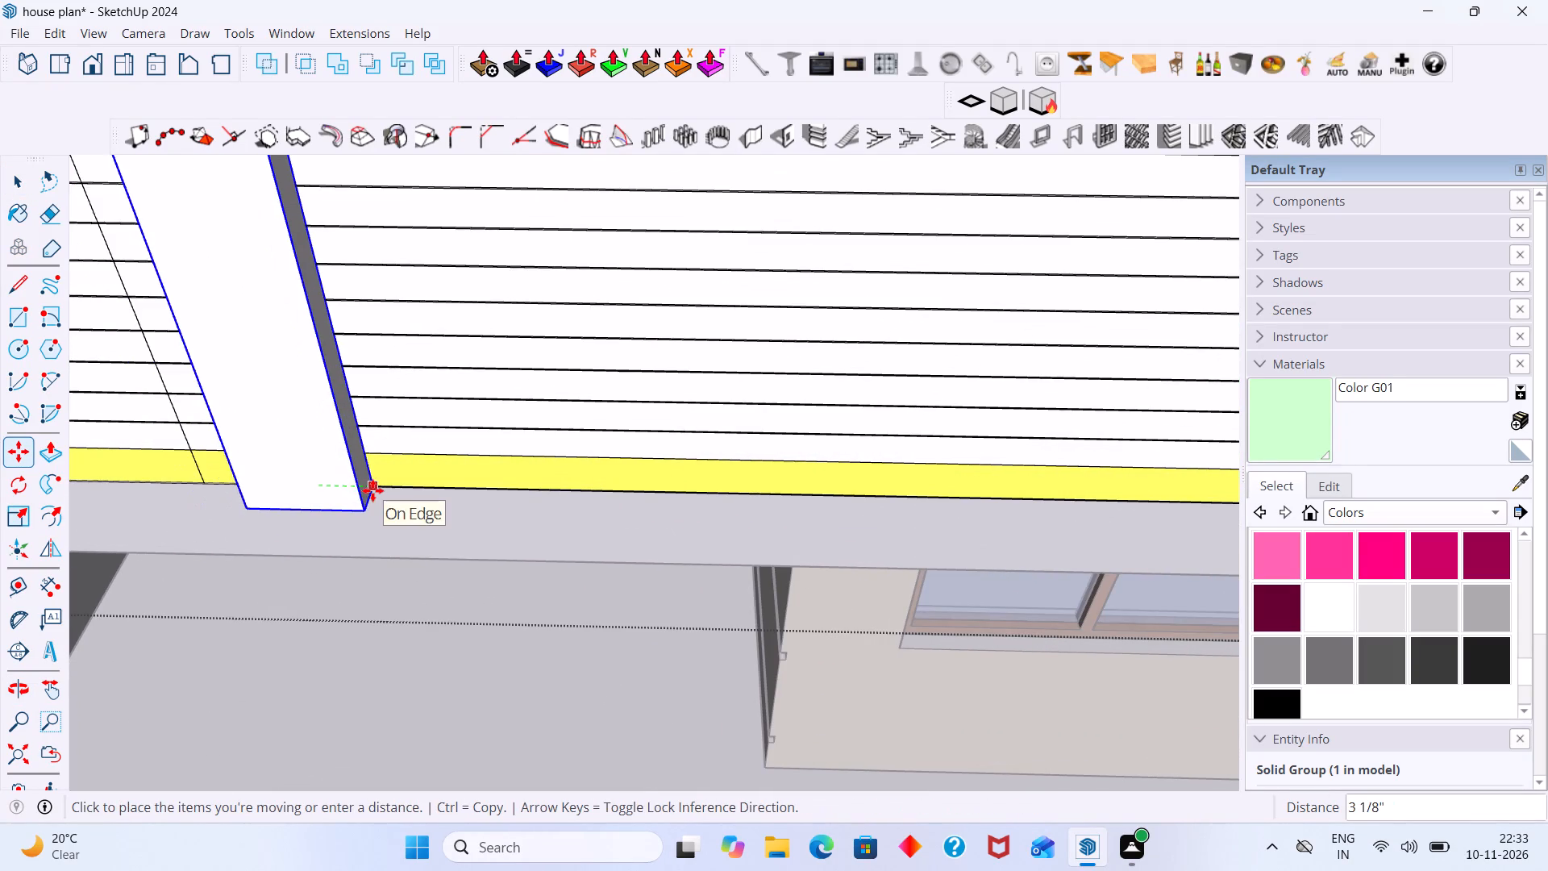
pyautogui.scroll(-11, 501, 491)
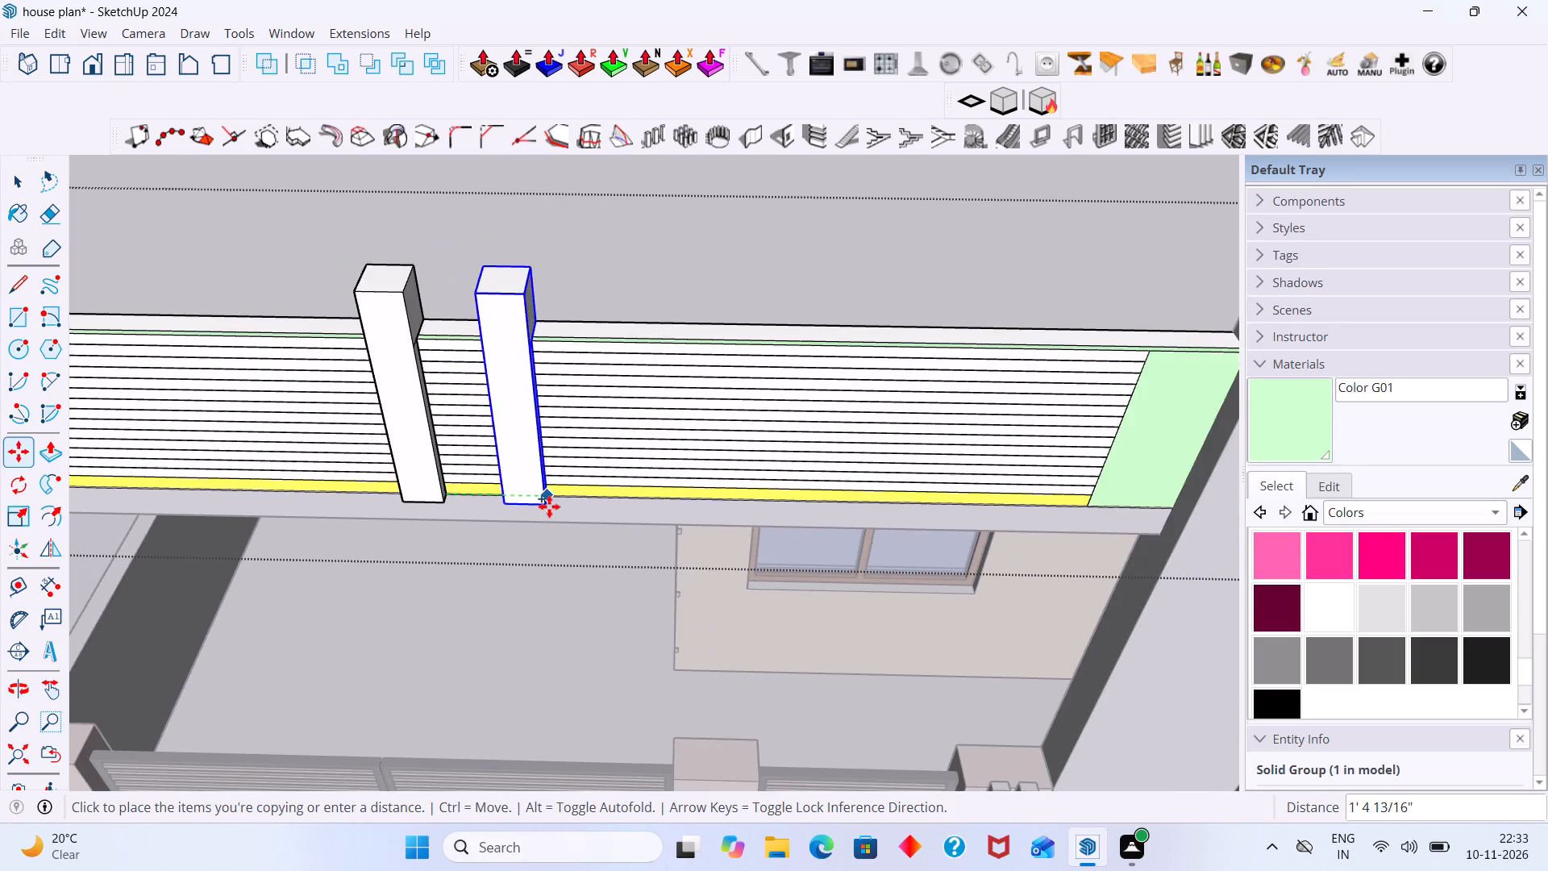
pyautogui.scroll(-3, 551, 506)
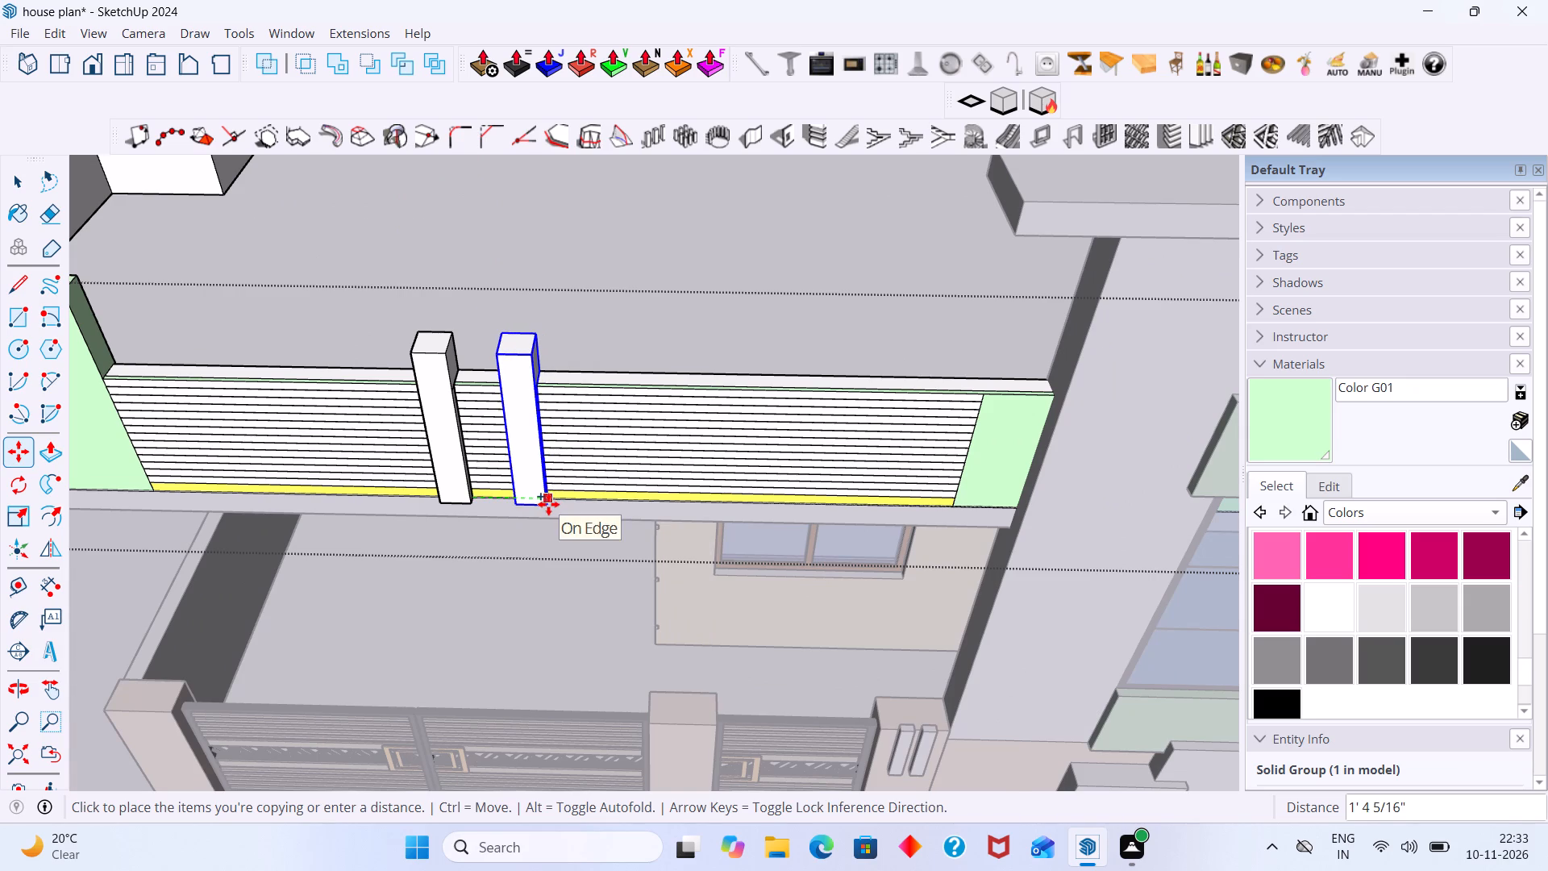
pyautogui.scroll(5, 548, 504)
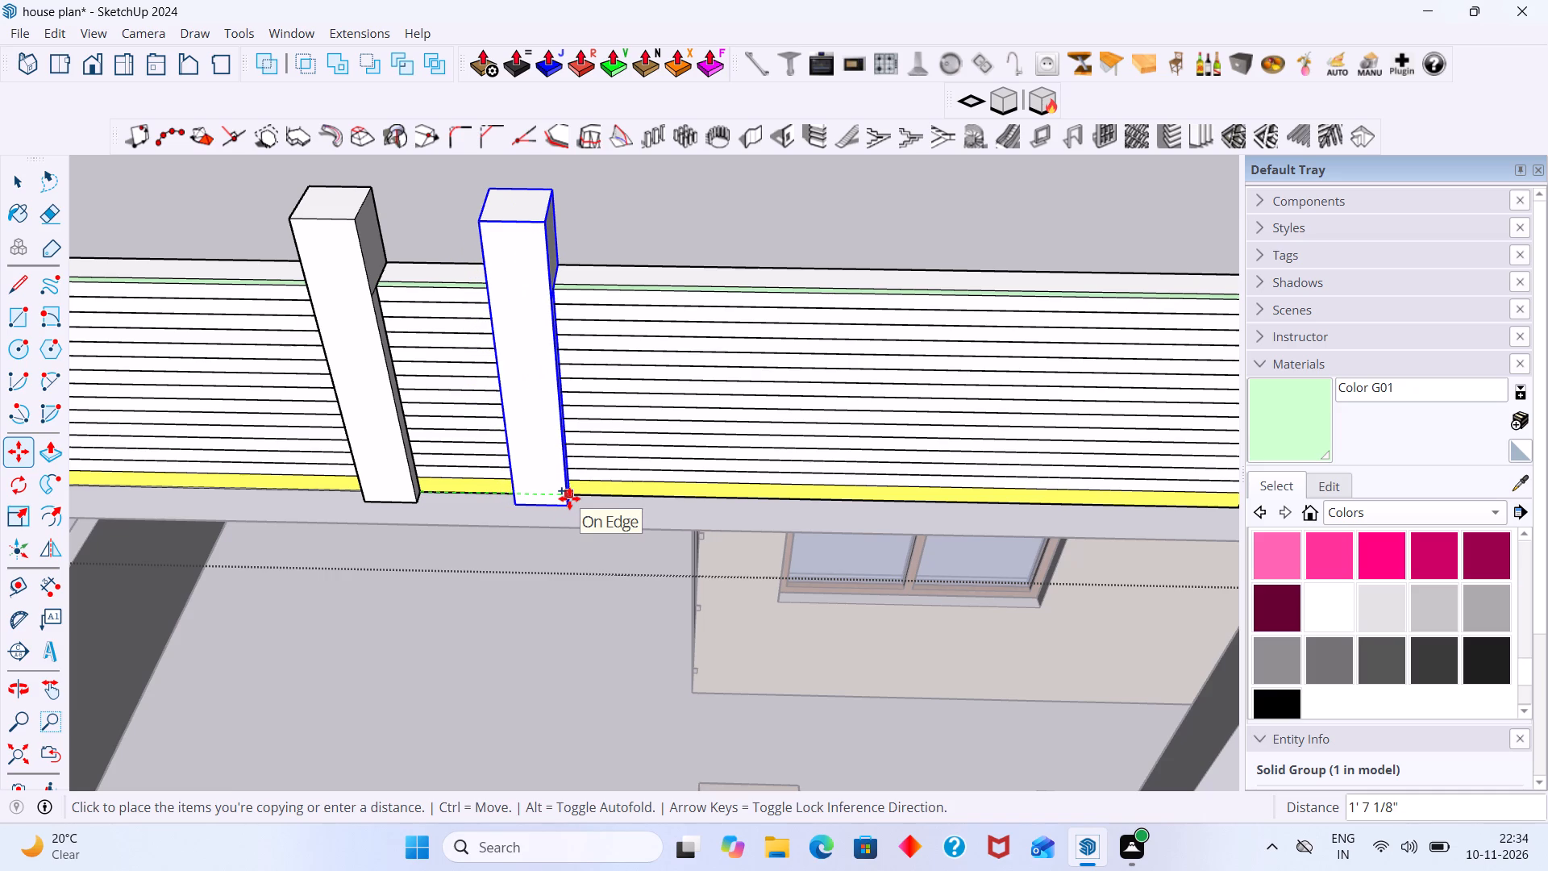
pyautogui.click(569, 498)
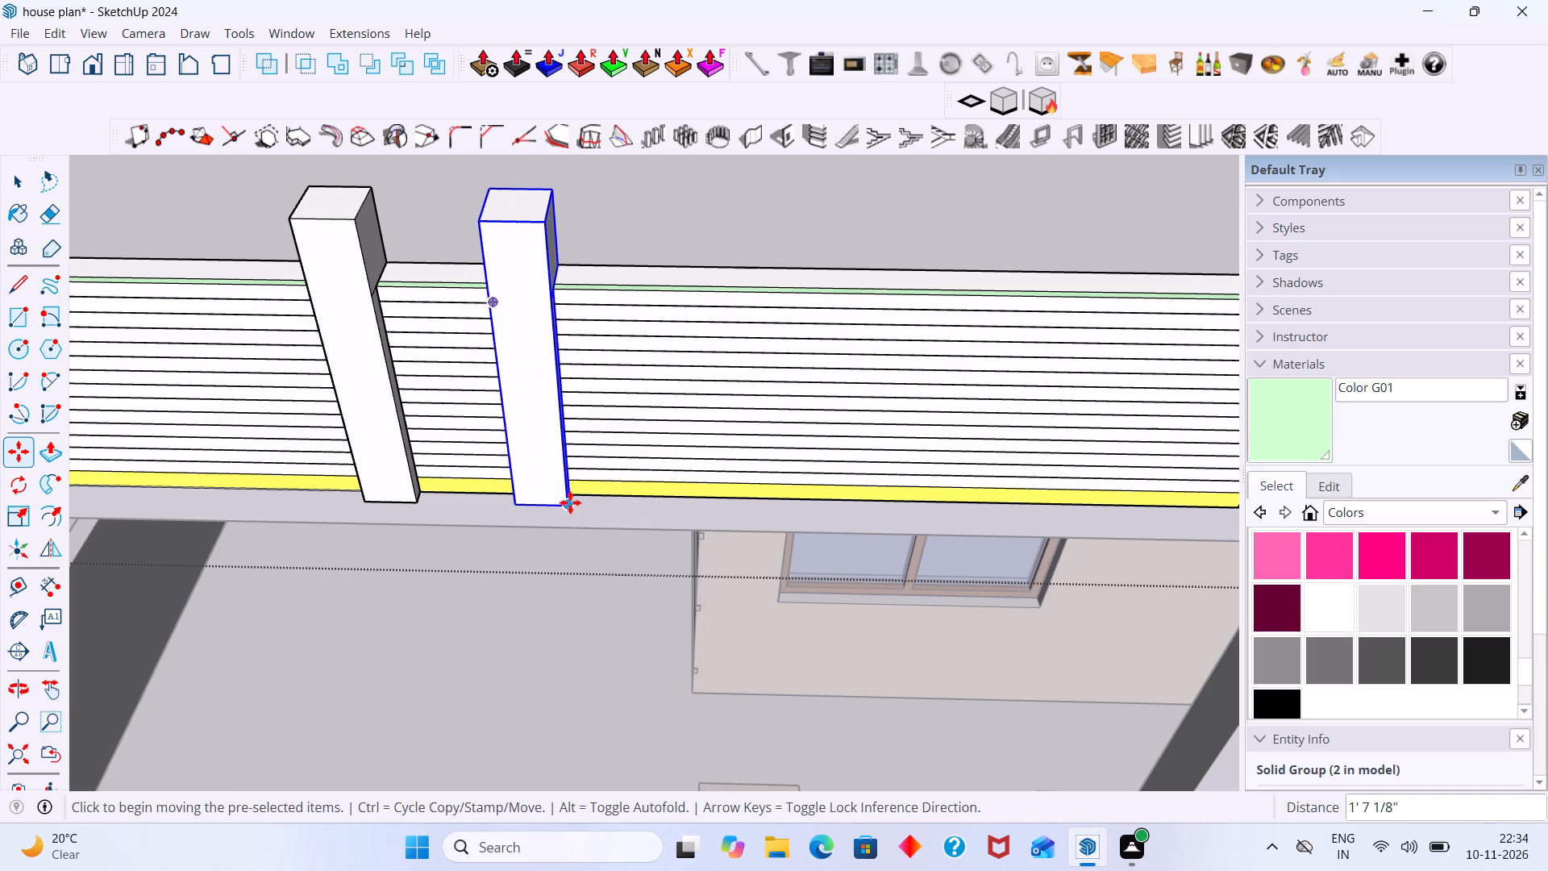
# Multiply the strip copy by 6 at the same spacing along the slatted parapet toward the tall pillar.
pyautogui.write('*6')
pyautogui.press('Return')
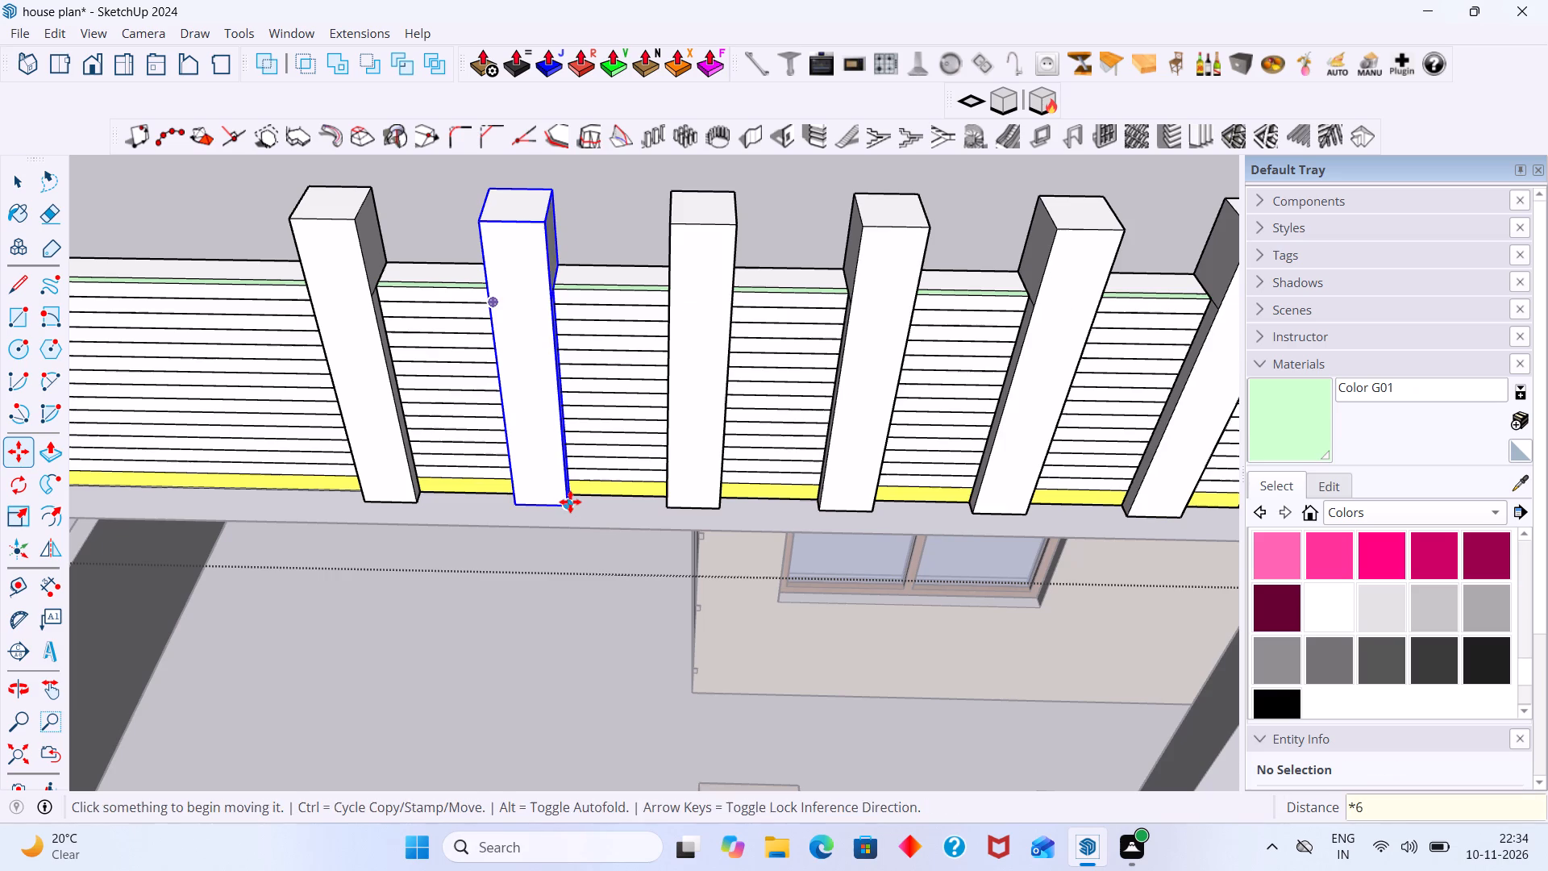
# Delete the last vertical strip, the one overlapping the green panel beside the tall pillar.
pyautogui.press('space')
pyautogui.scroll(-11, 551, 490)
pyautogui.scroll(5, 957, 429)
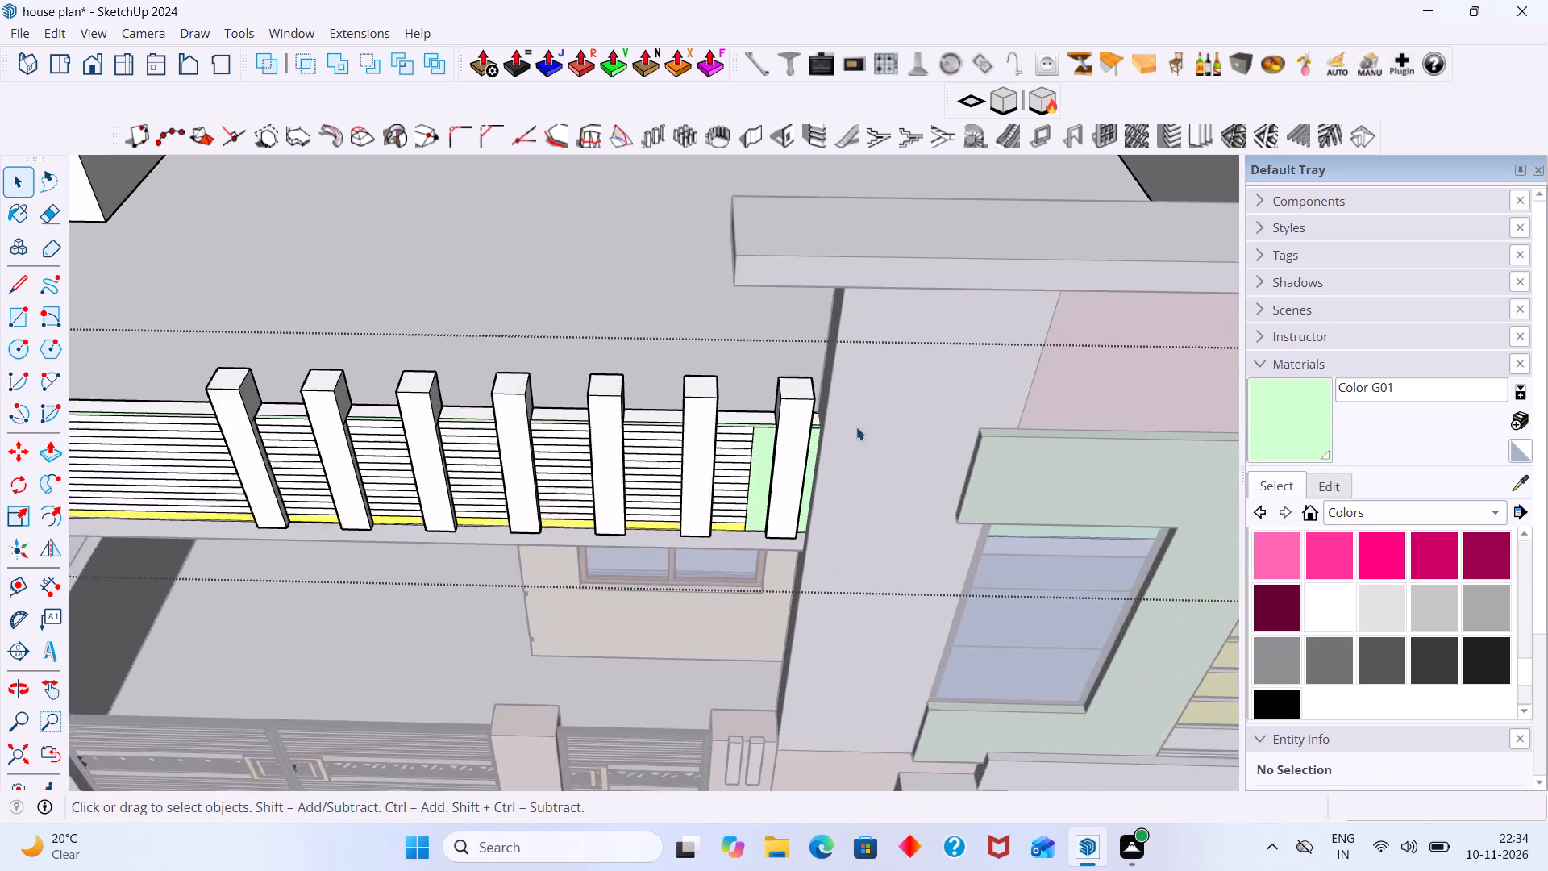
pyautogui.scroll(4, 856, 427)
pyautogui.click(782, 392)
pyautogui.press('Delete')
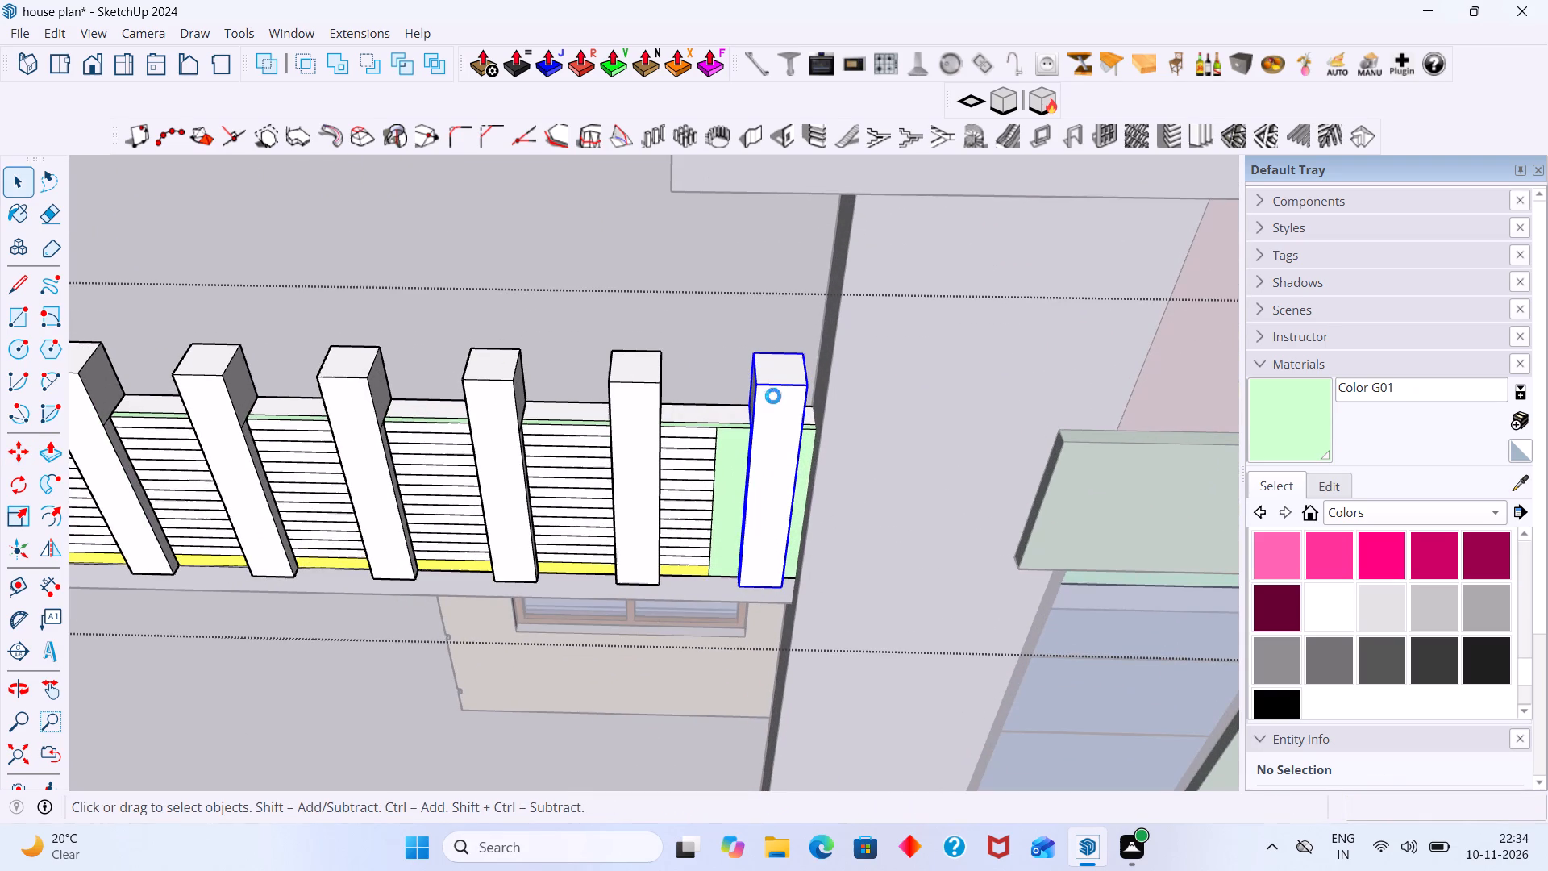
pyautogui.press('Delete')
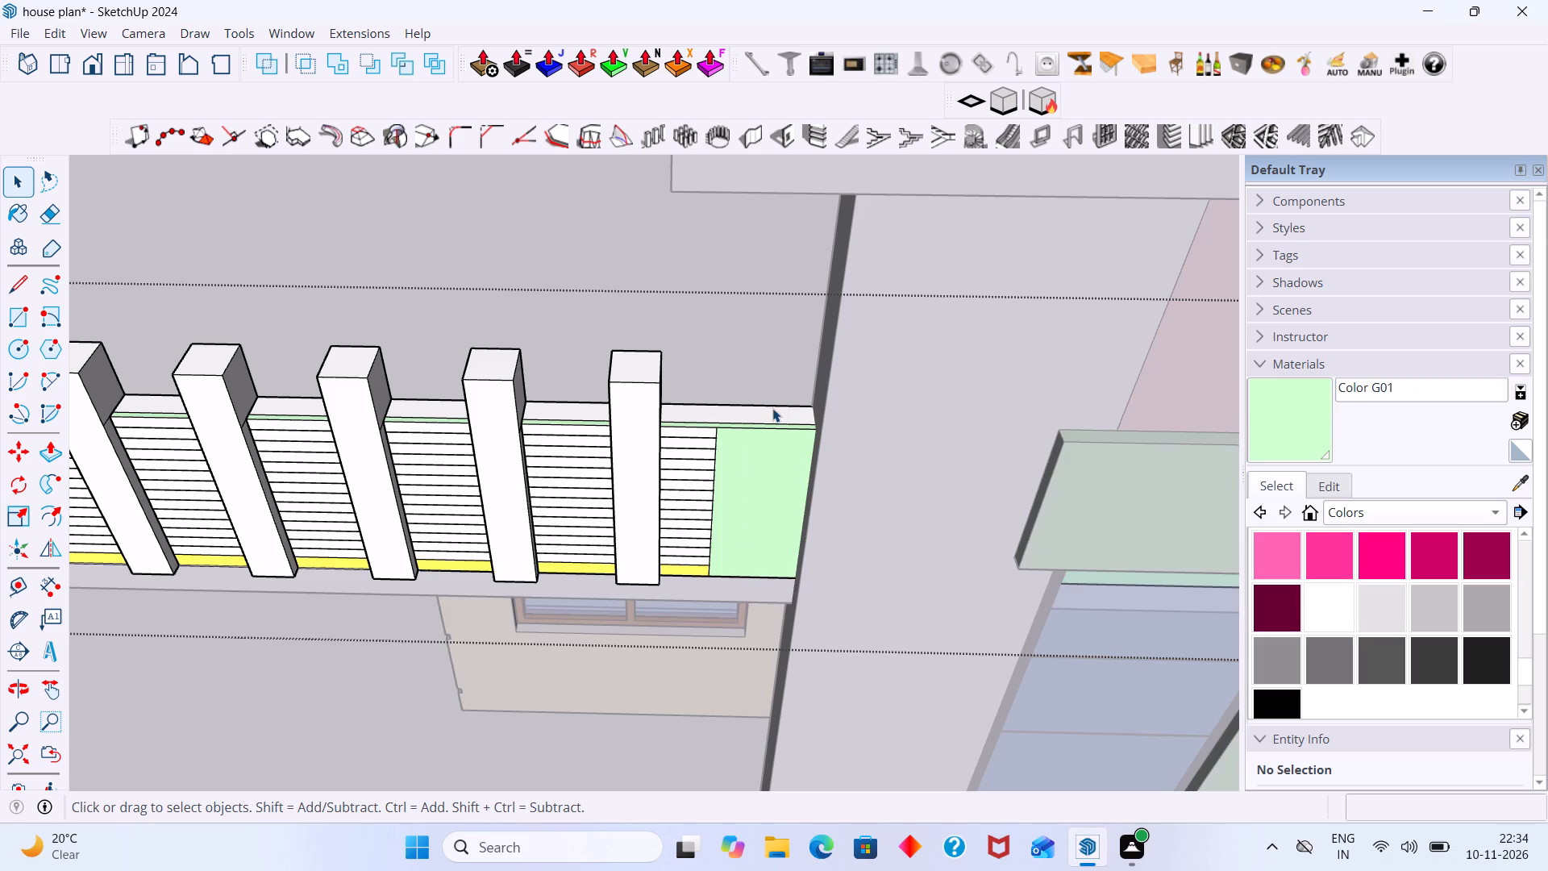
# Inside the first strip group, nearest the large green panel, erase the short seam edge on its side face, and leave the group.
pyautogui.scroll(6, 658, 422)
pyautogui.moveTo(634, 487); pyautogui.dragTo(907, 477, button='middle')
pyautogui.scroll(-2, 738, 481)
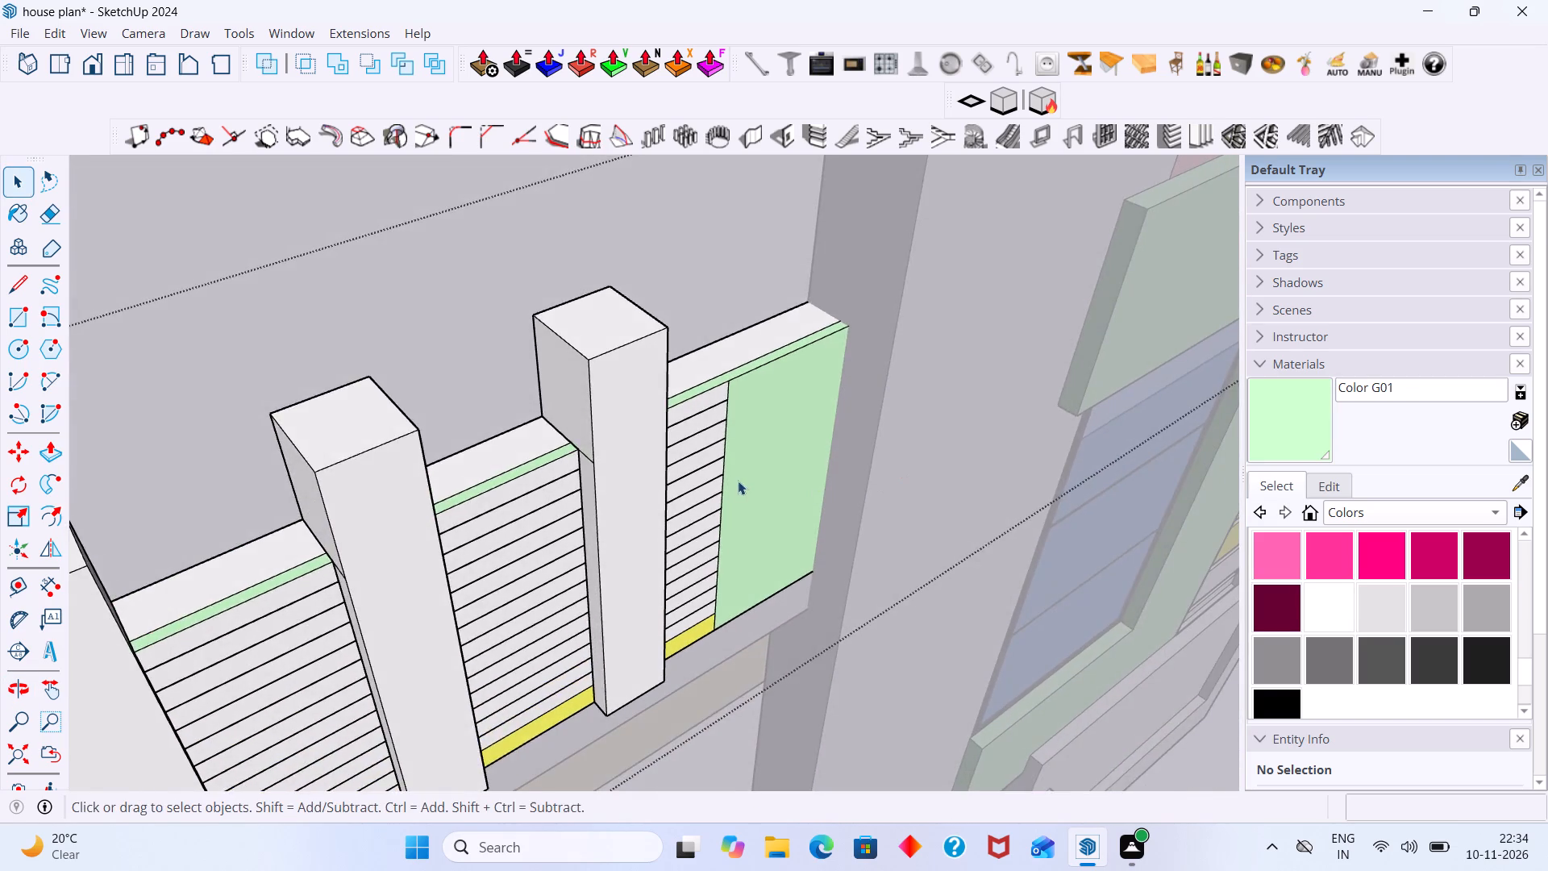
pyautogui.scroll(-15, 738, 481)
pyautogui.moveTo(607, 580); pyautogui.dragTo(799, 468, button='middle')
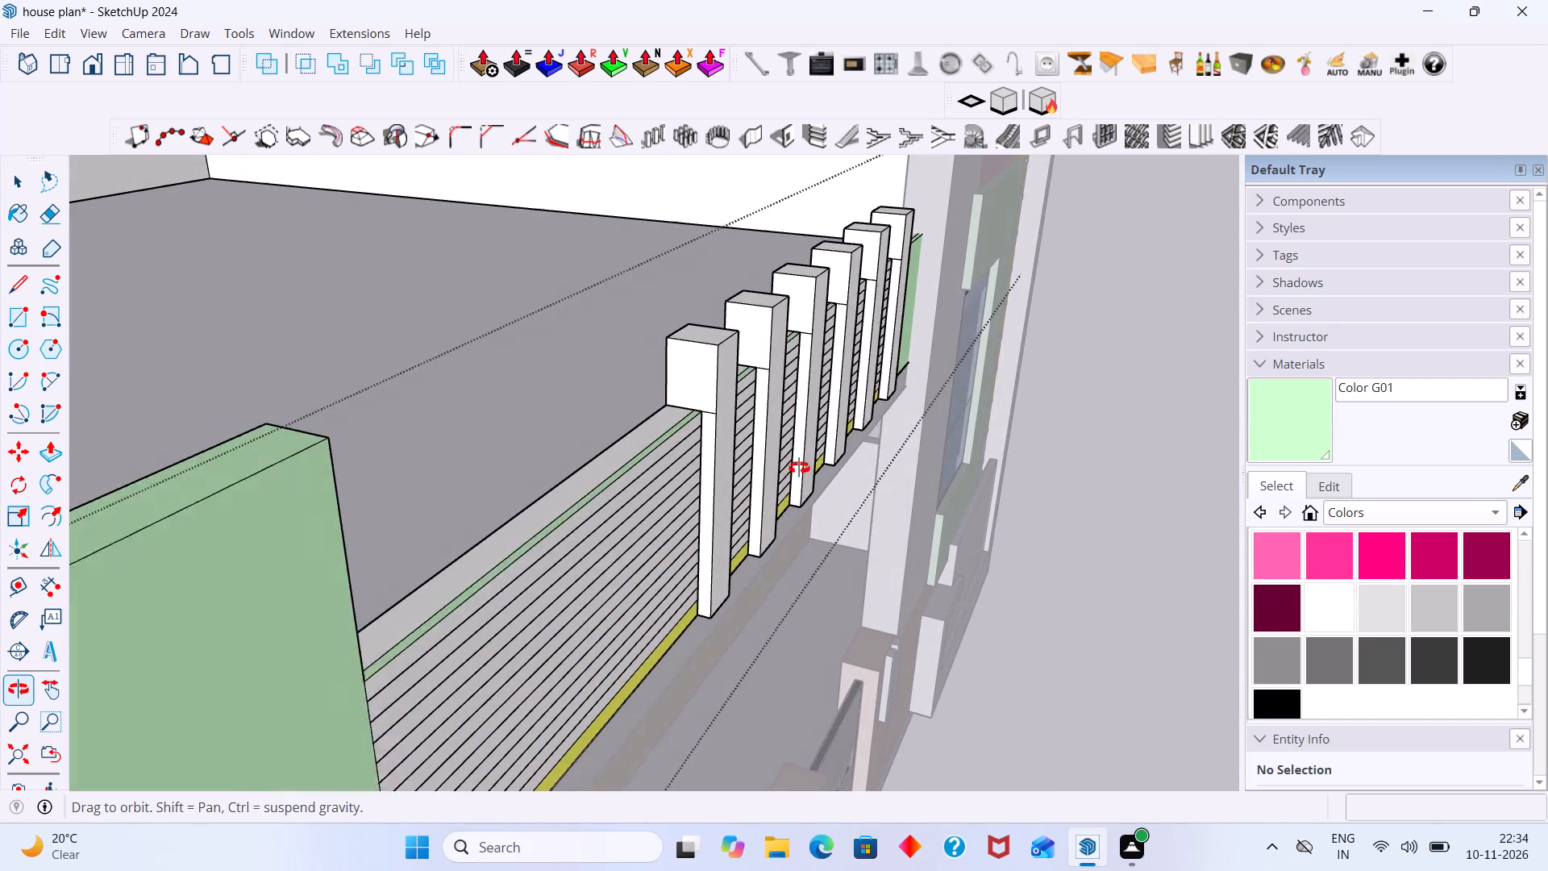
pyautogui.moveTo(799, 468); pyautogui.dragTo(800, 468, button='middle')
pyautogui.scroll(11, 734, 422)
pyautogui.click(715, 395)
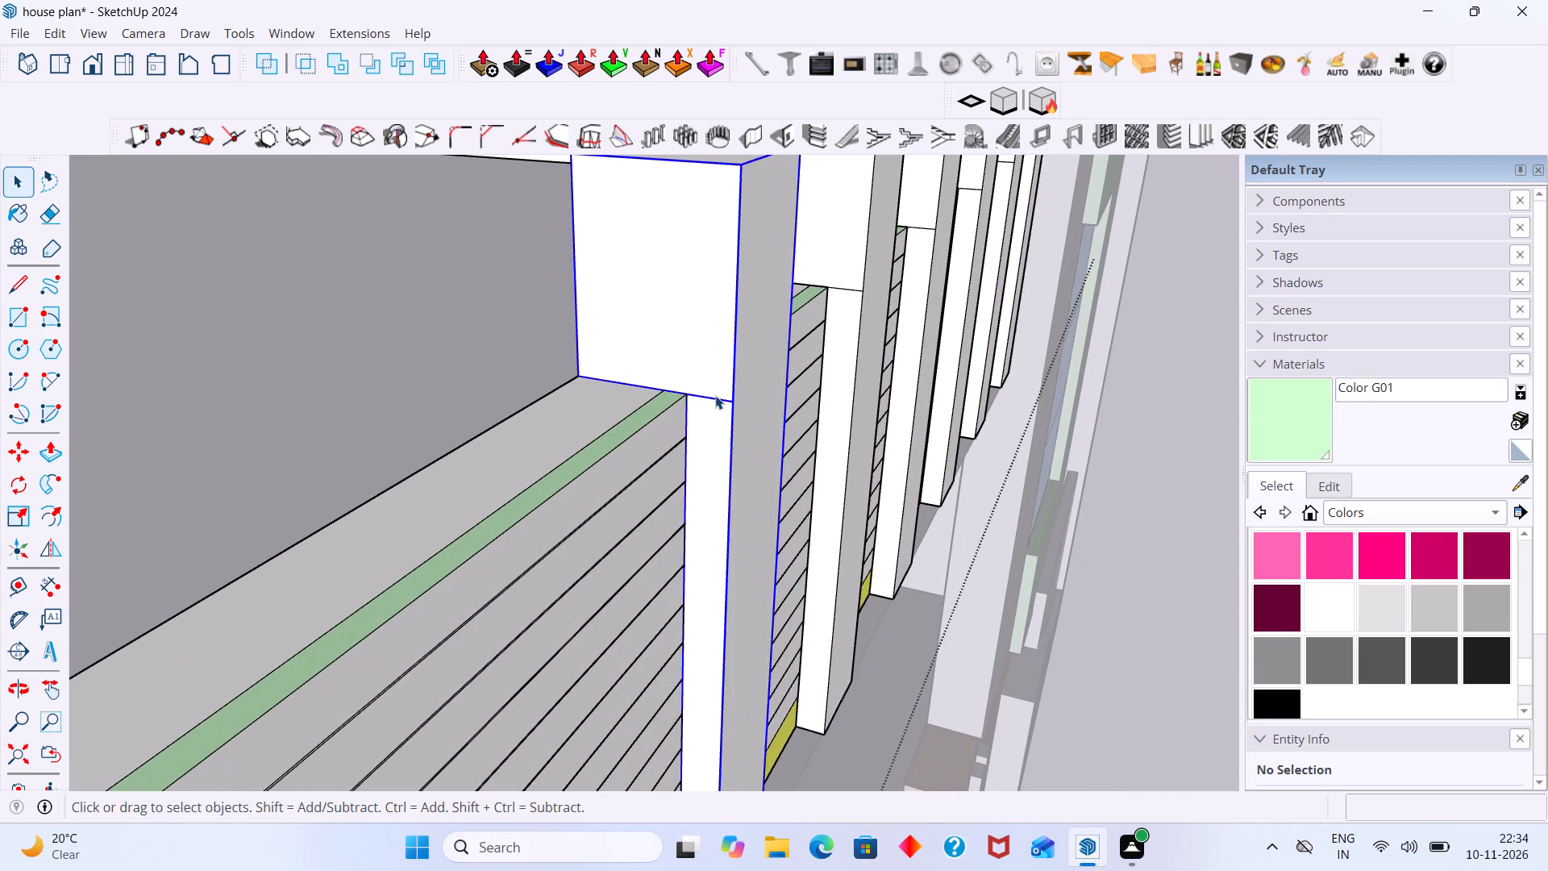
pyautogui.doubleClick(715, 395)
pyautogui.click(711, 406)
pyautogui.click(710, 392)
pyautogui.click(712, 398)
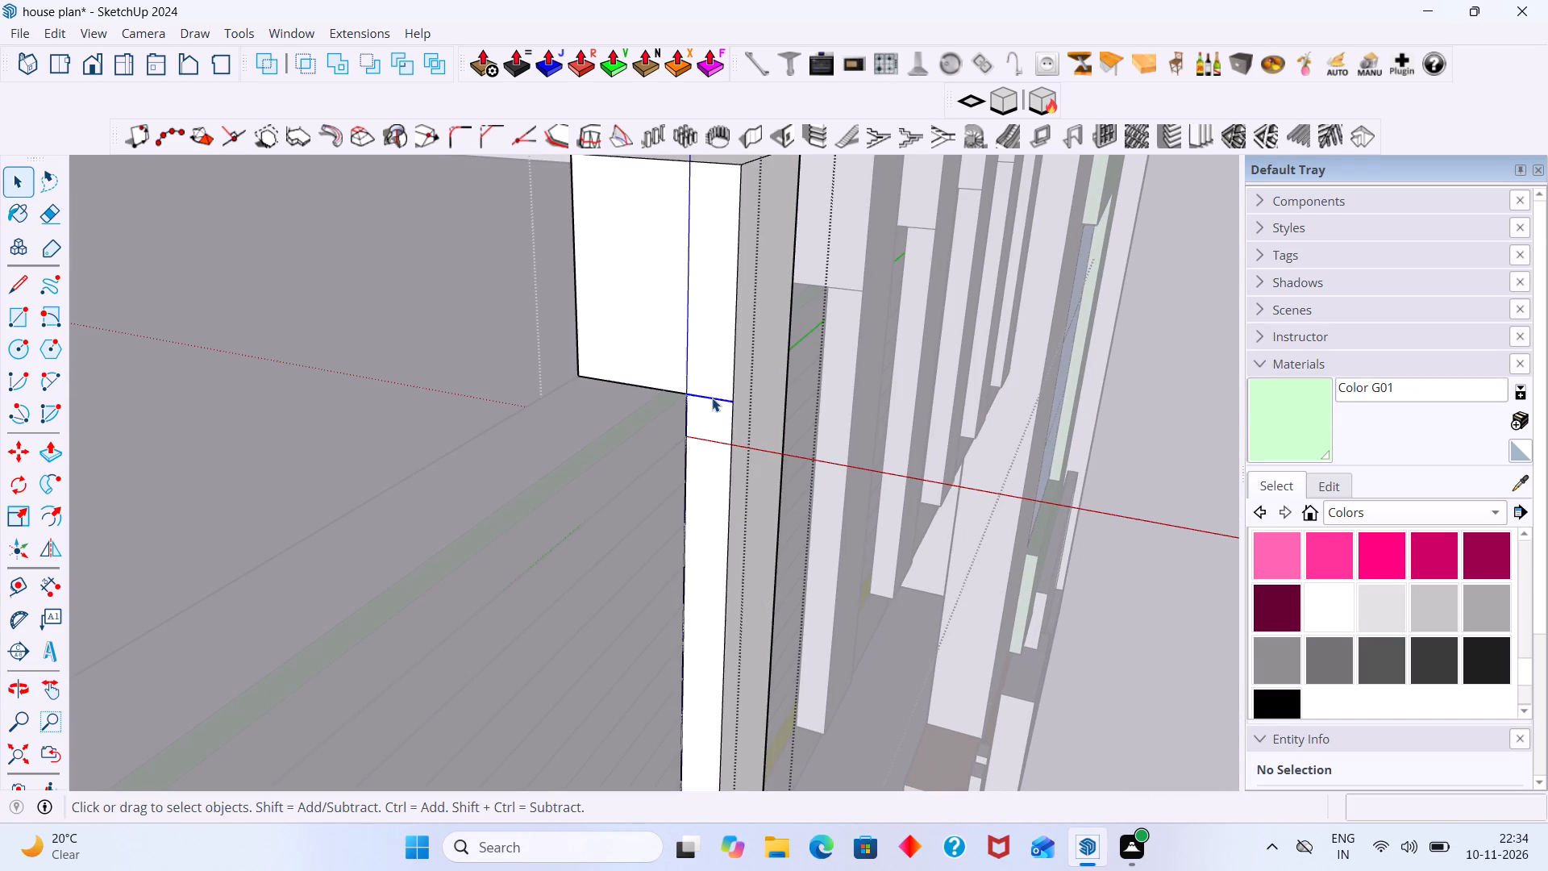
pyautogui.press('e')
pyautogui.moveTo(705, 369); pyautogui.dragTo(707, 424)
pyautogui.scroll(-10, 713, 402)
pyautogui.moveTo(713, 386); pyautogui.dragTo(811, 419, button='middle')
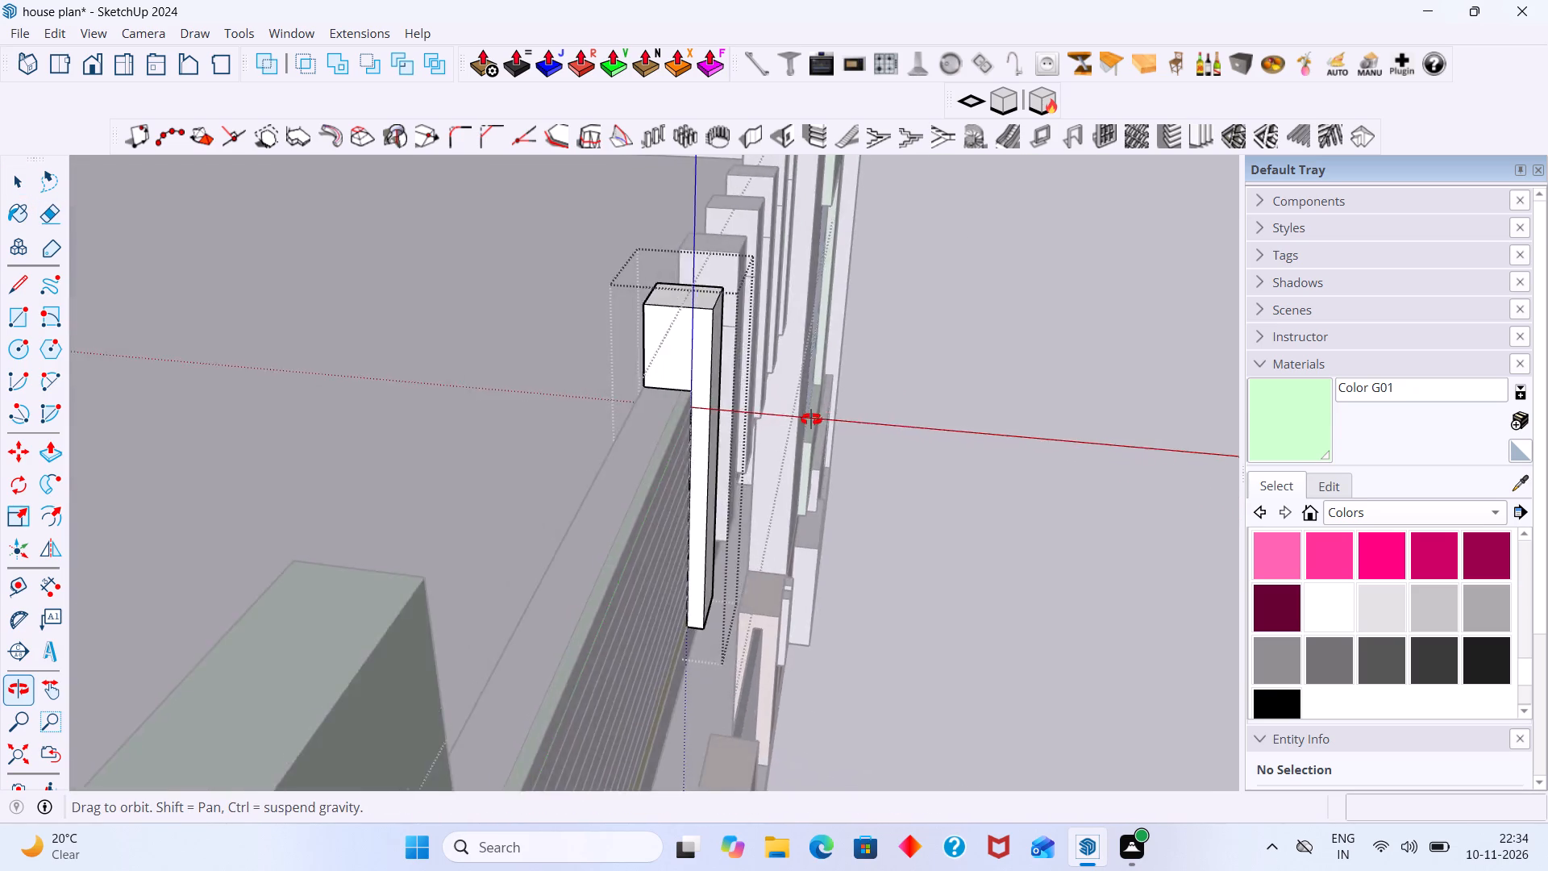
pyautogui.moveTo(811, 419); pyautogui.dragTo(318, 461, button='middle')
pyautogui.press('space')
pyautogui.scroll(1, 908, 333)
pyautogui.click(929, 269)
# Inside the second strip group, erase the short seam edge on its side face at the parapet top, and leave the group.
pyautogui.scroll(3, 958, 378)
pyautogui.moveTo(960, 382); pyautogui.dragTo(1075, 365, button='middle')
pyautogui.scroll(5, 865, 440)
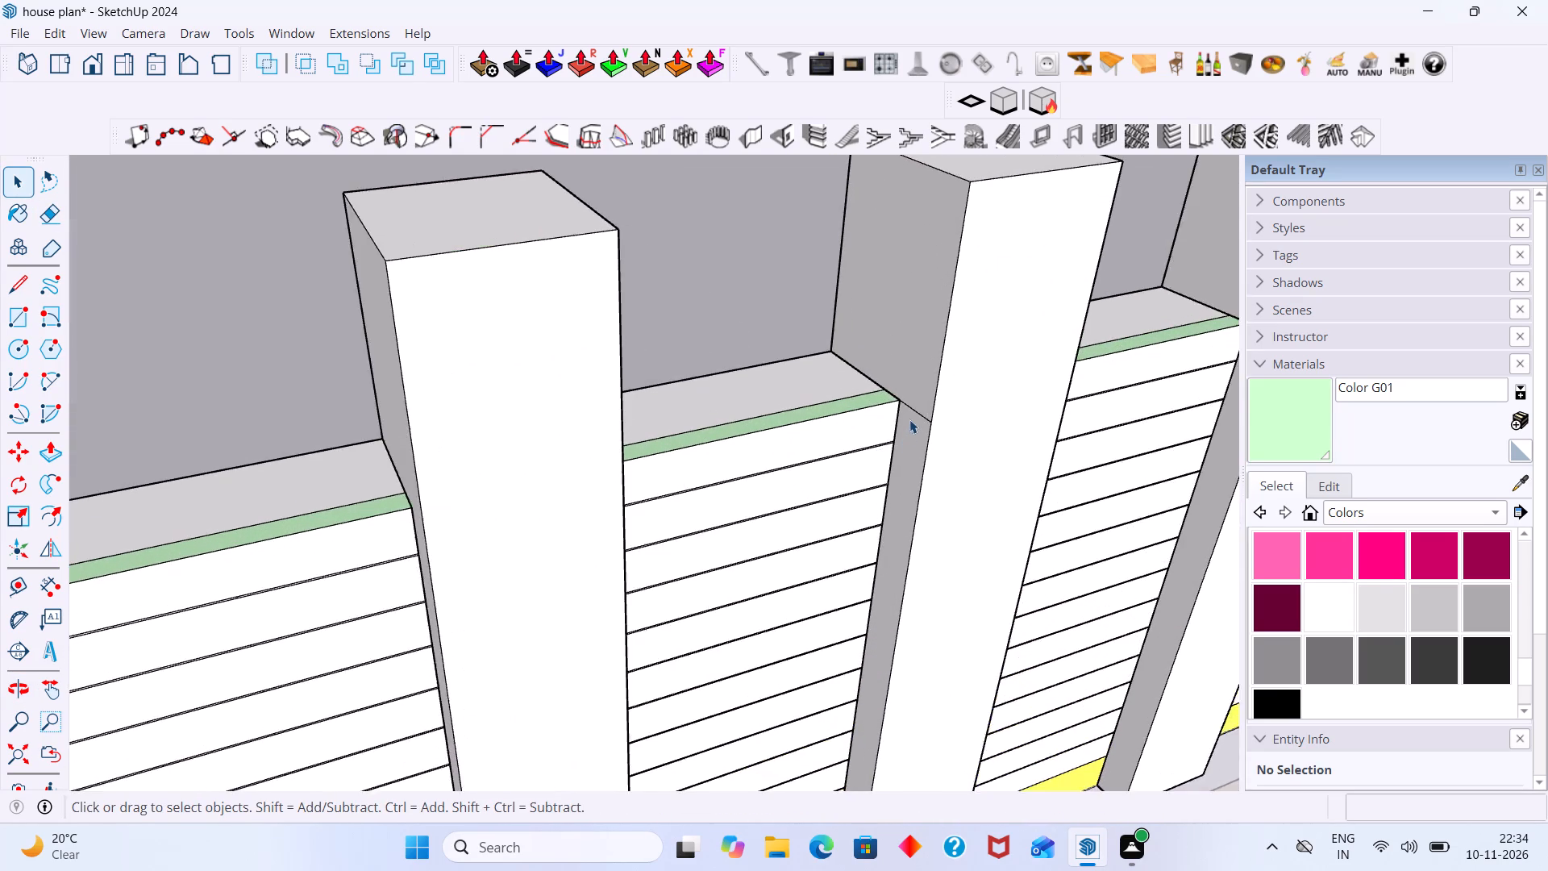
pyautogui.scroll(2, 909, 419)
pyautogui.doubleClick(910, 411)
pyautogui.click(926, 412)
pyautogui.doubleClick(922, 415)
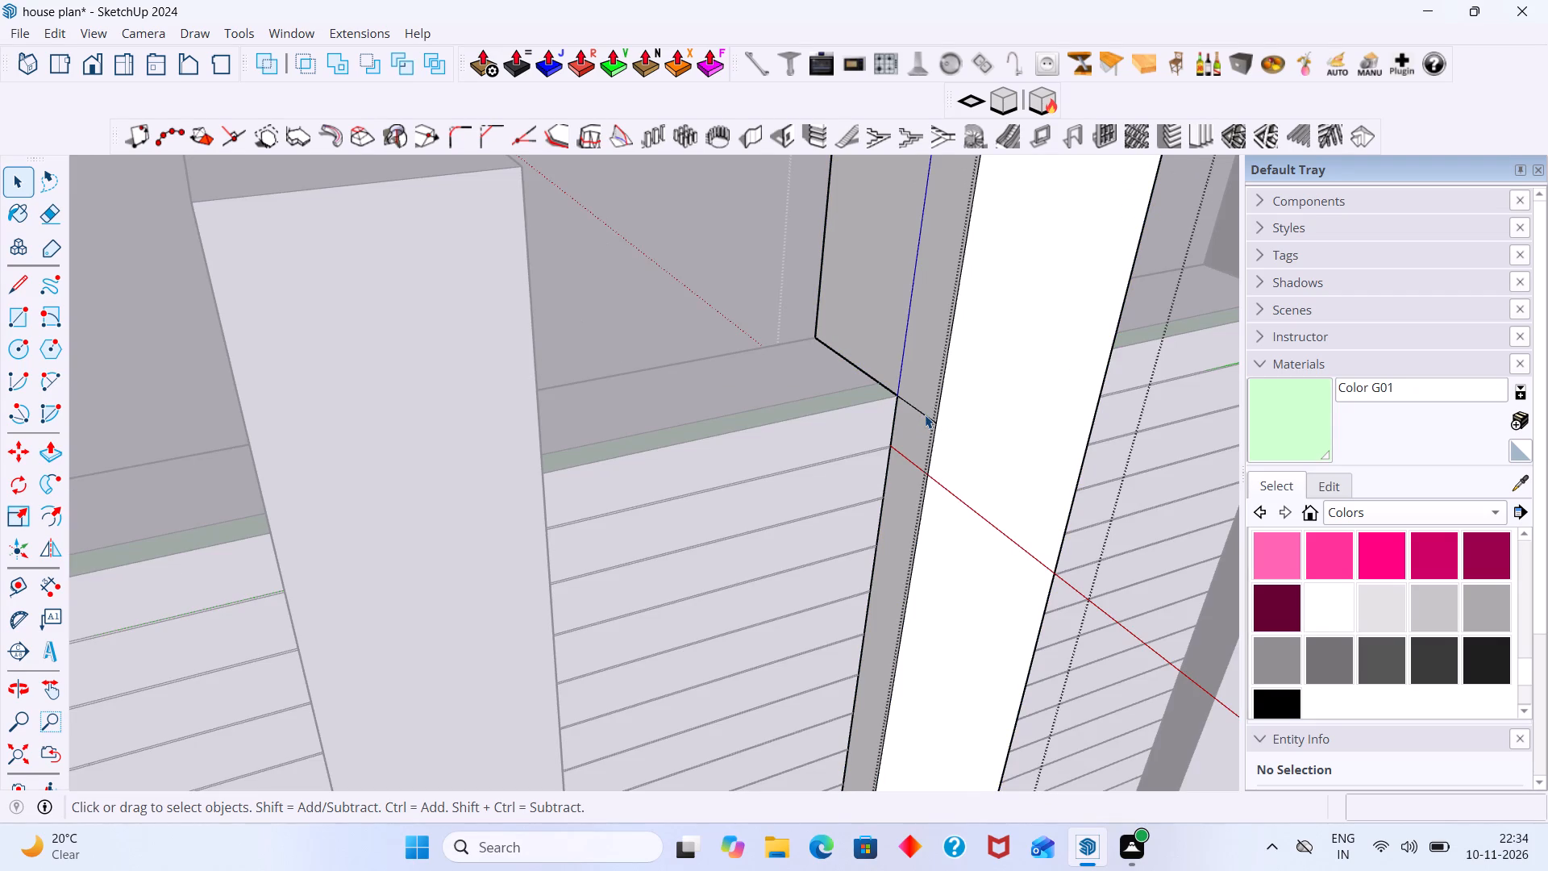
pyautogui.press('e')
pyautogui.moveTo(947, 396); pyautogui.dragTo(926, 432)
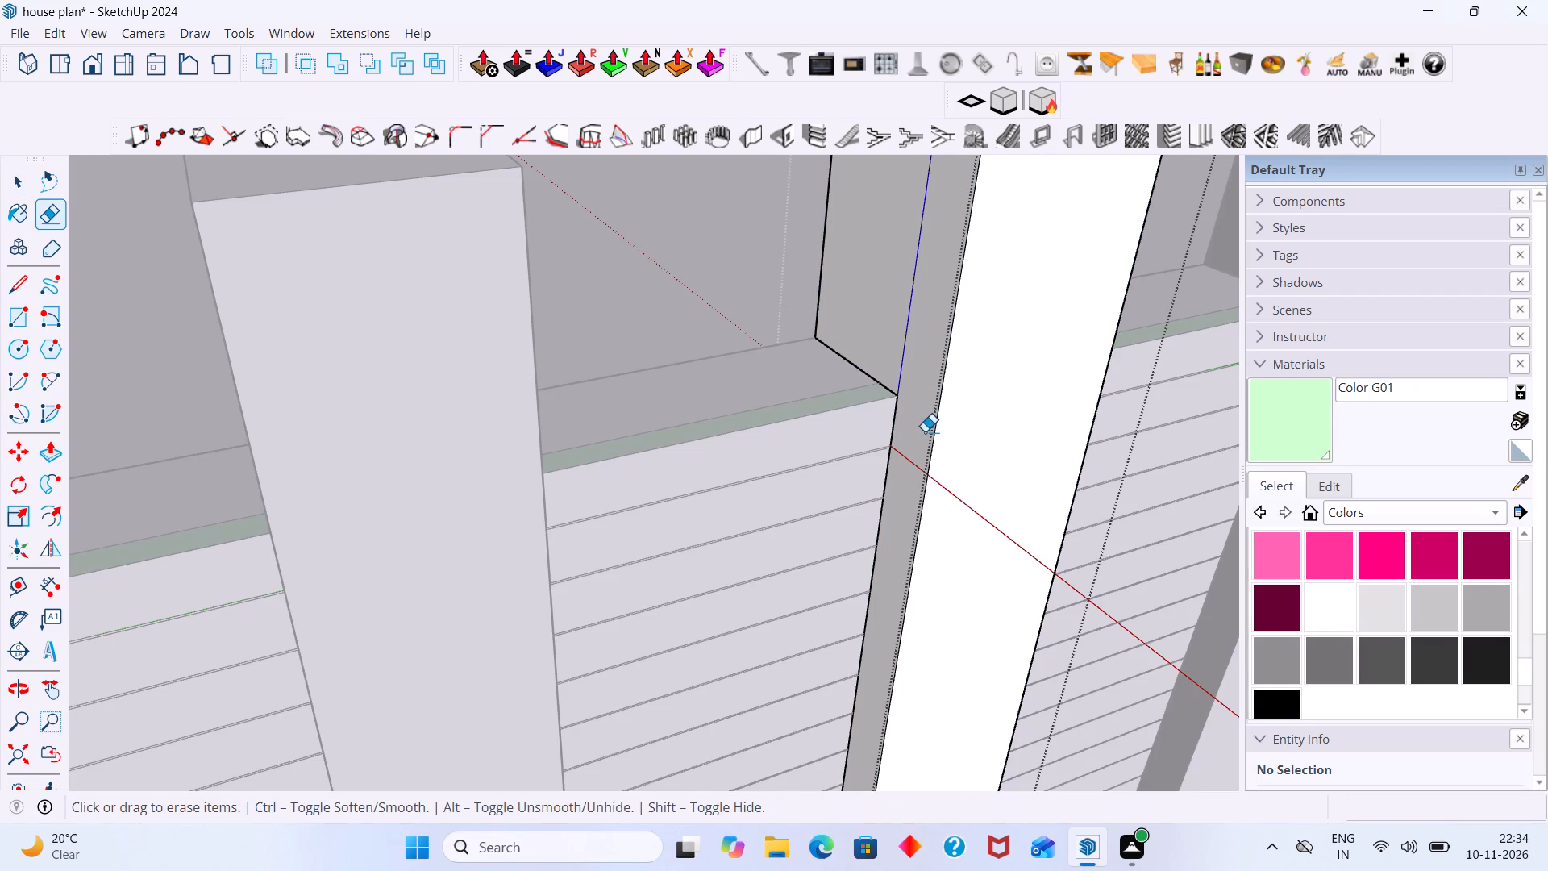
pyautogui.scroll(-5, 944, 410)
pyautogui.press('space')
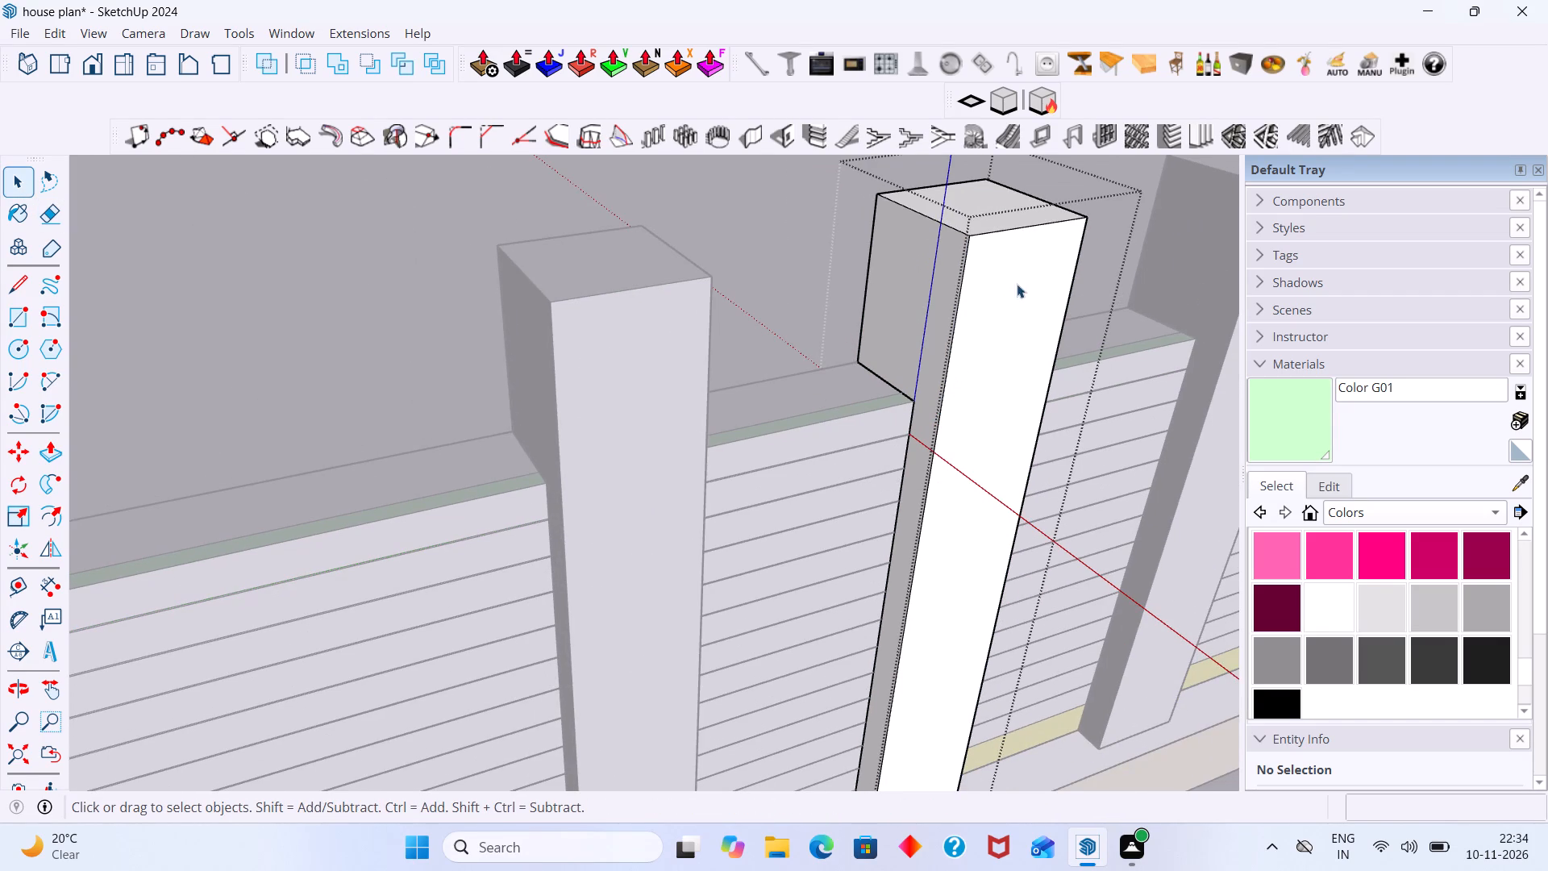
pyautogui.click(1086, 276)
pyautogui.scroll(-4, 1032, 265)
pyautogui.scroll(-10, 1016, 334)
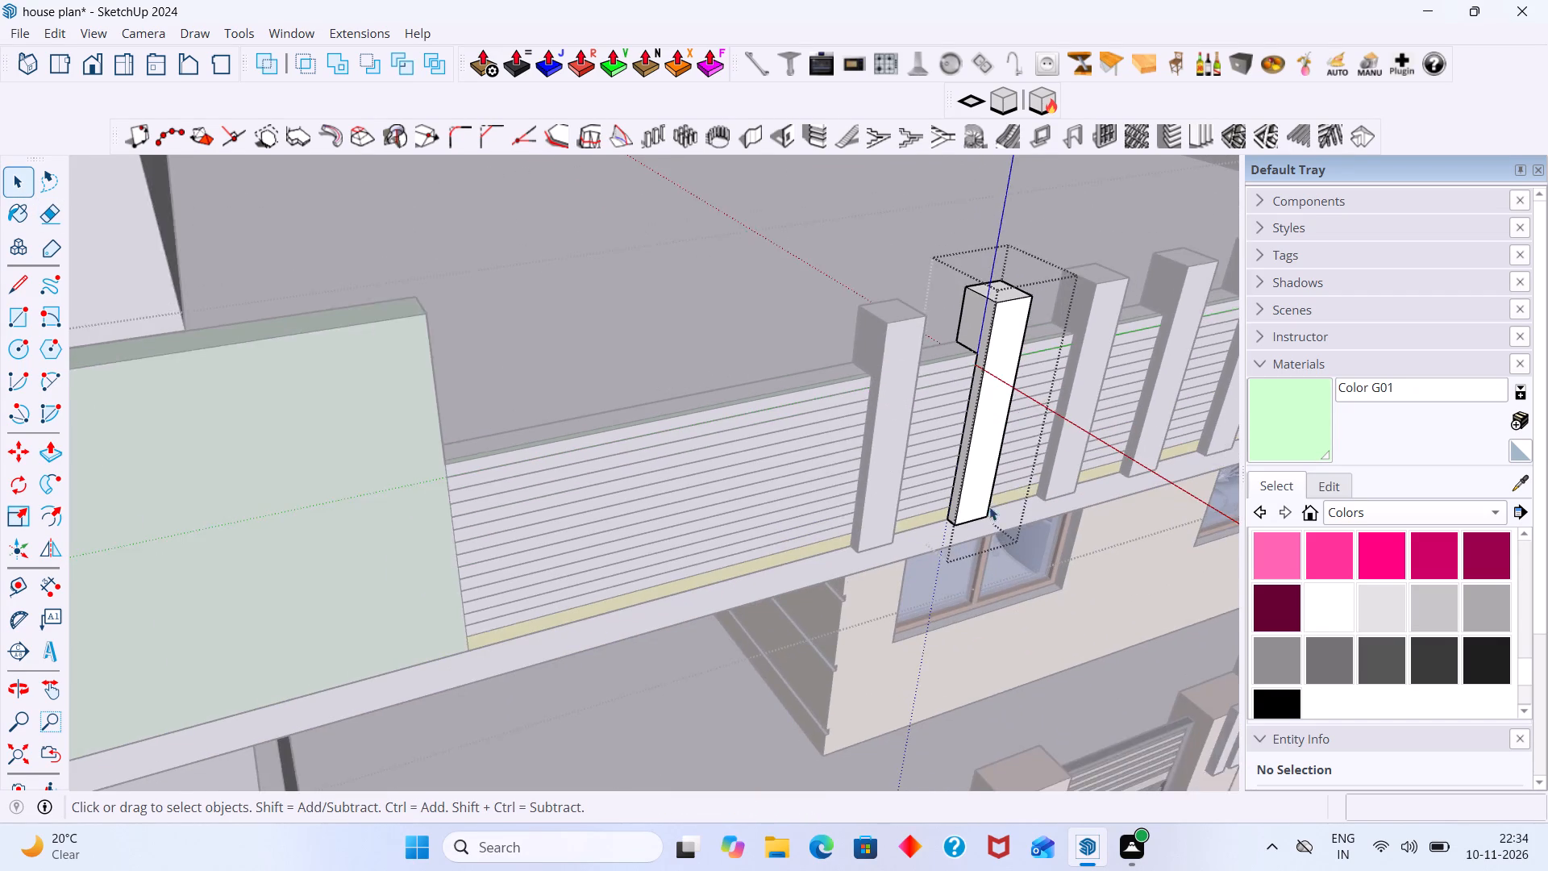
pyautogui.click(730, 669)
# Inside the third strip group, erase the short seam edge on its side face at the parapet top, and leave the group.
pyautogui.scroll(-4, 695, 567)
pyautogui.moveTo(981, 380); pyautogui.dragTo(850, 391, button='middle')
pyautogui.scroll(3, 863, 419)
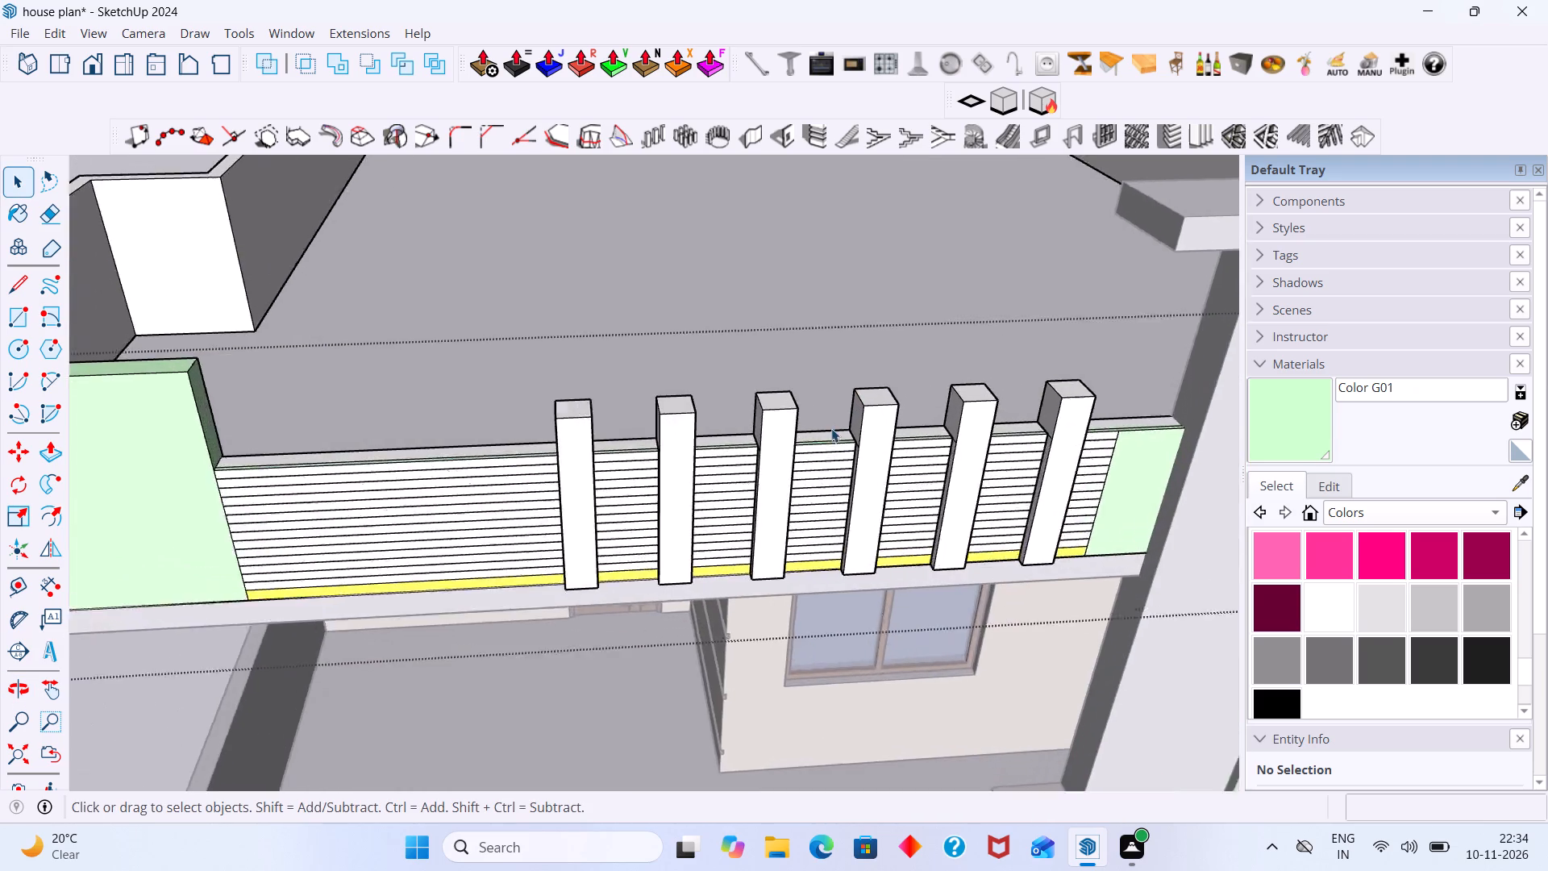
pyautogui.scroll(9, 831, 428)
pyautogui.moveTo(973, 457); pyautogui.dragTo(1188, 398, button='middle')
pyautogui.scroll(3, 733, 447)
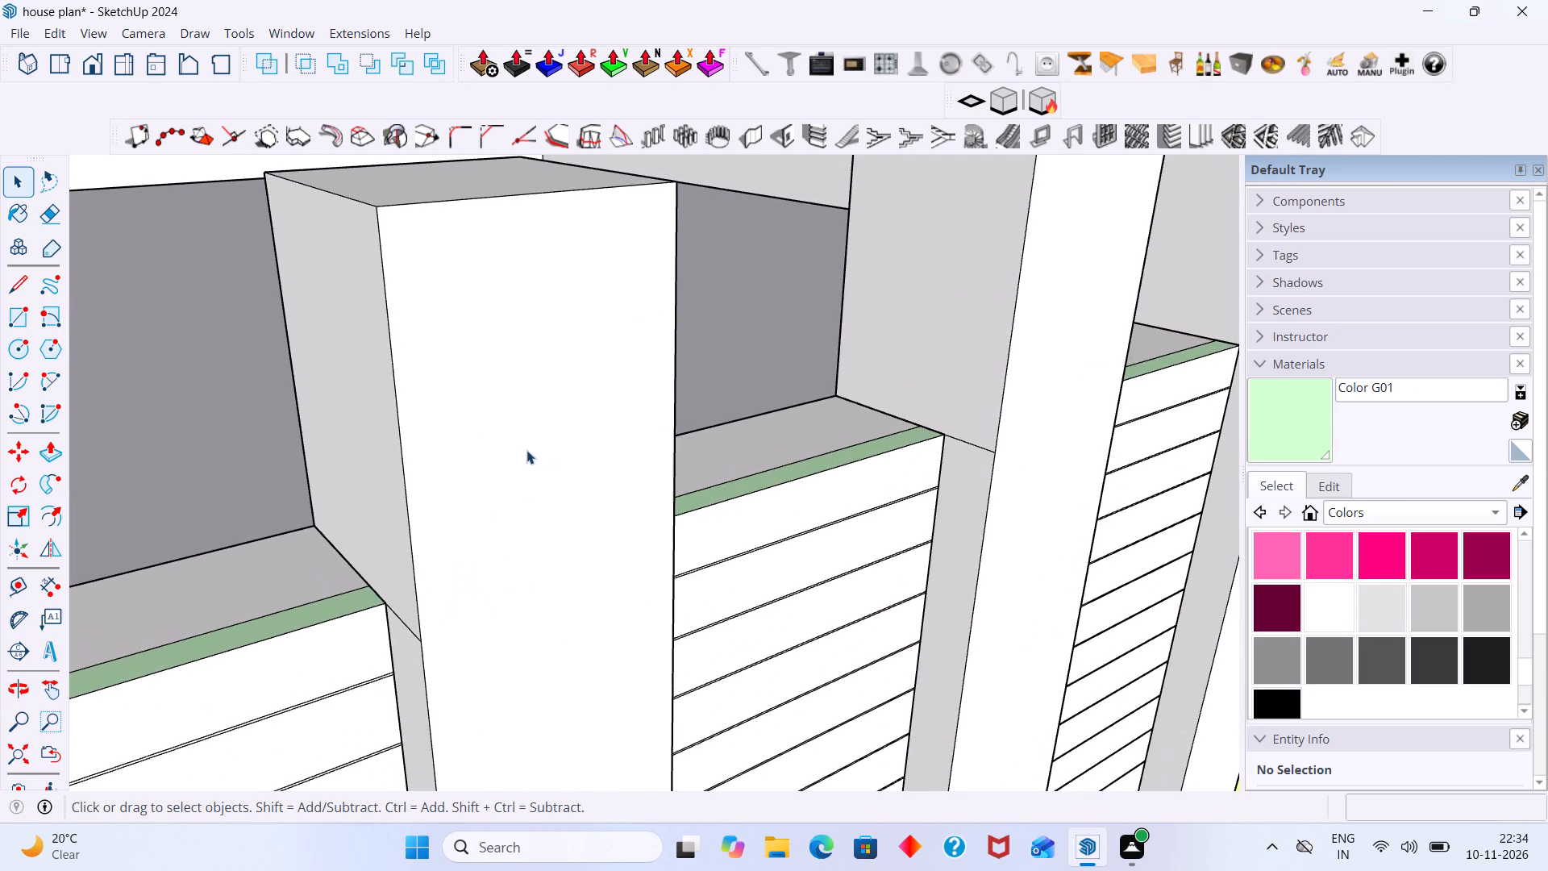
pyautogui.doubleClick(526, 449)
pyautogui.click(497, 465)
pyautogui.click(451, 523)
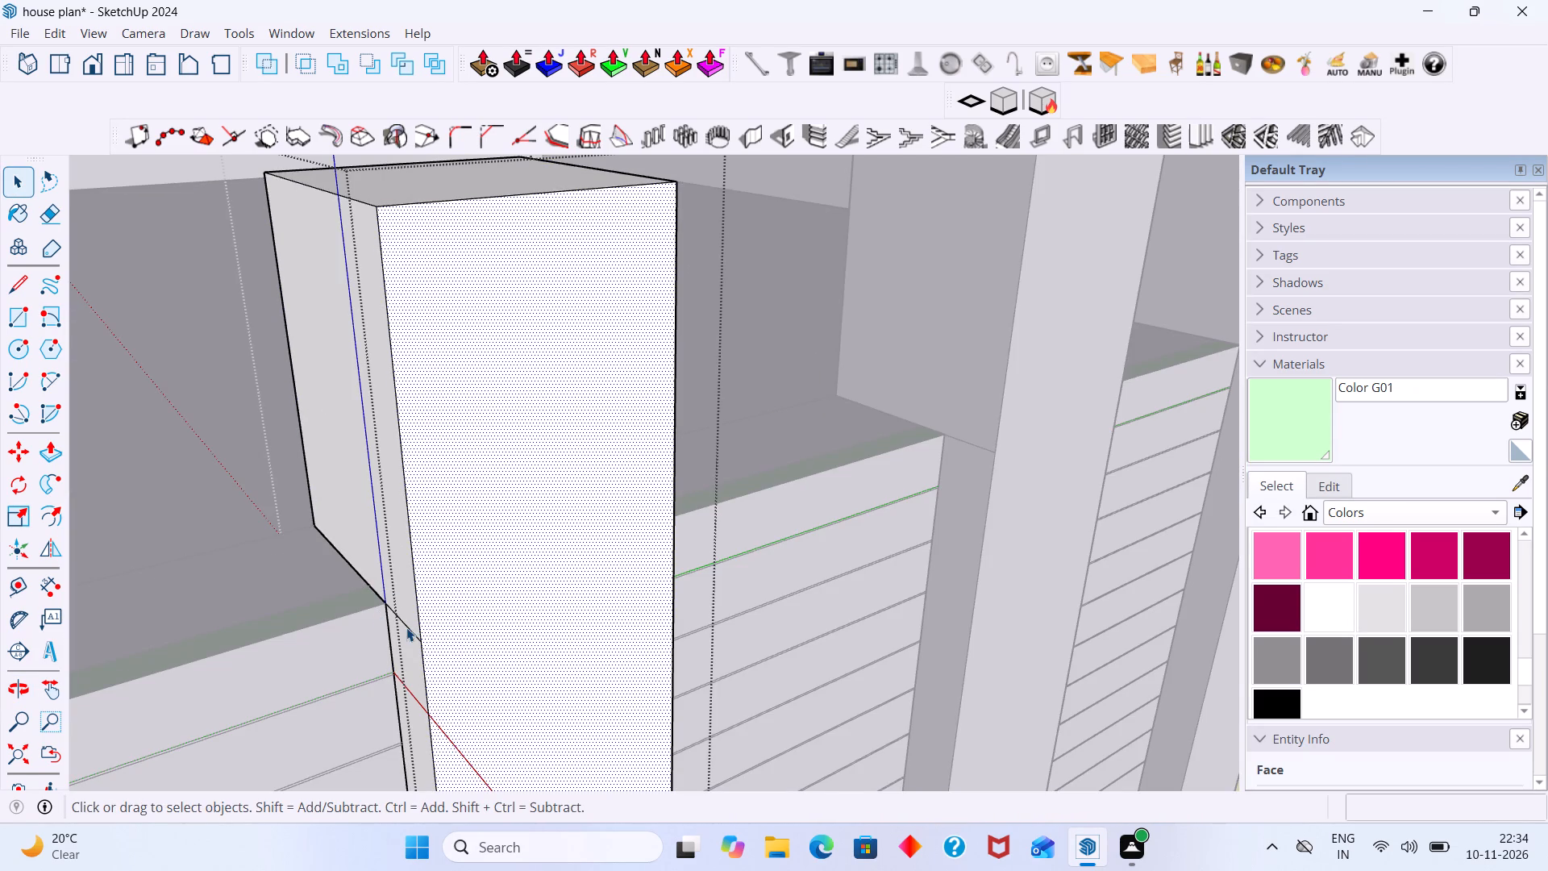
pyautogui.click(406, 627)
pyautogui.press('e')
pyautogui.moveTo(411, 607); pyautogui.dragTo(400, 621)
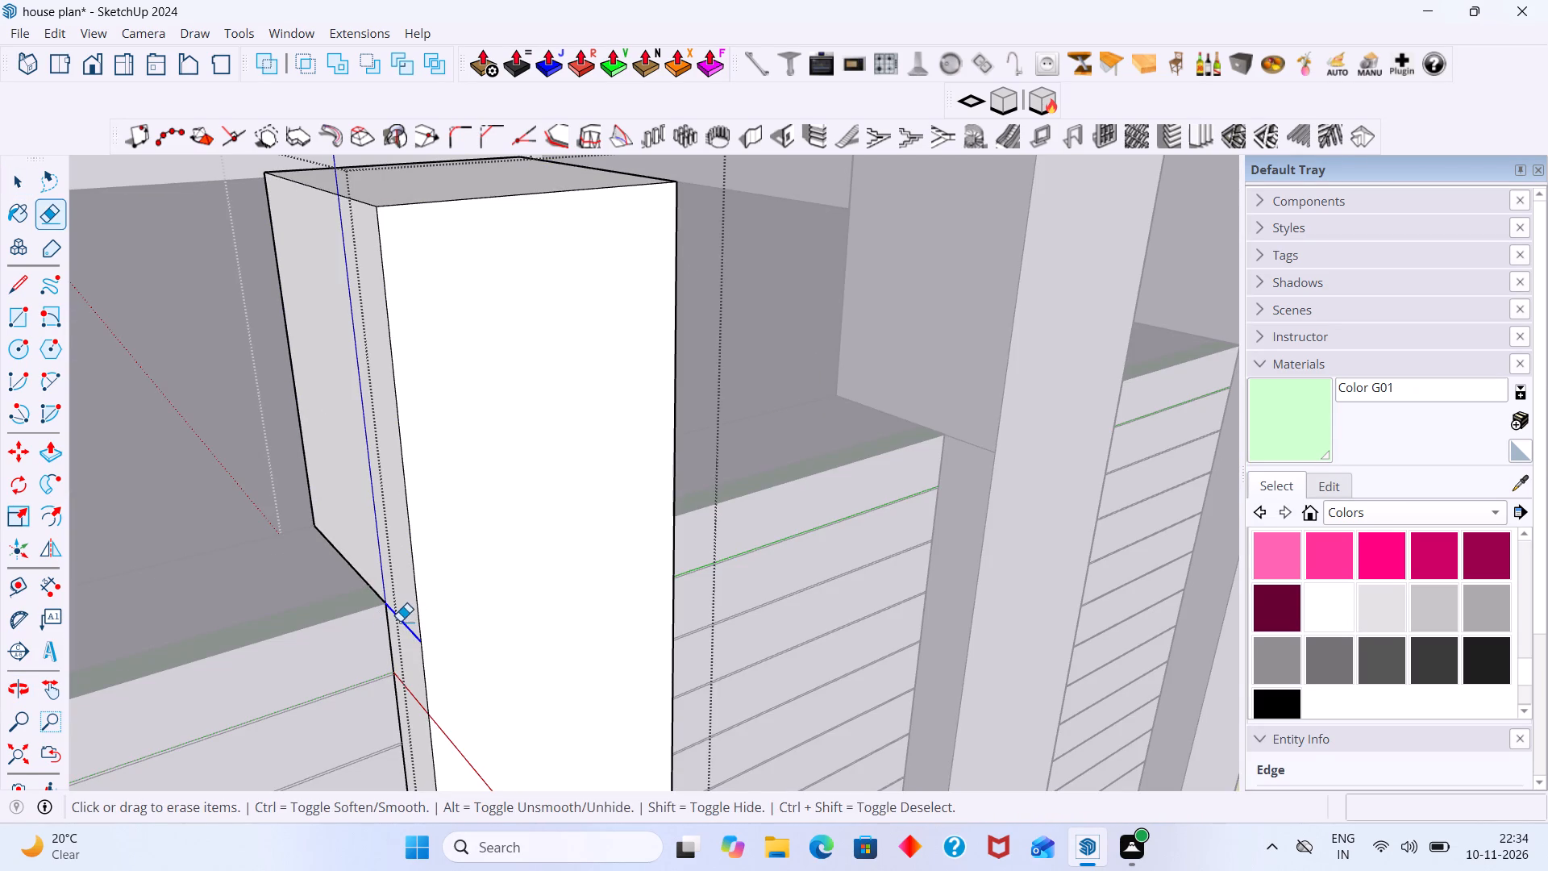
pyautogui.moveTo(400, 621); pyautogui.dragTo(400, 625)
pyautogui.scroll(-5, 387, 610)
pyautogui.press('space')
pyautogui.click(467, 500)
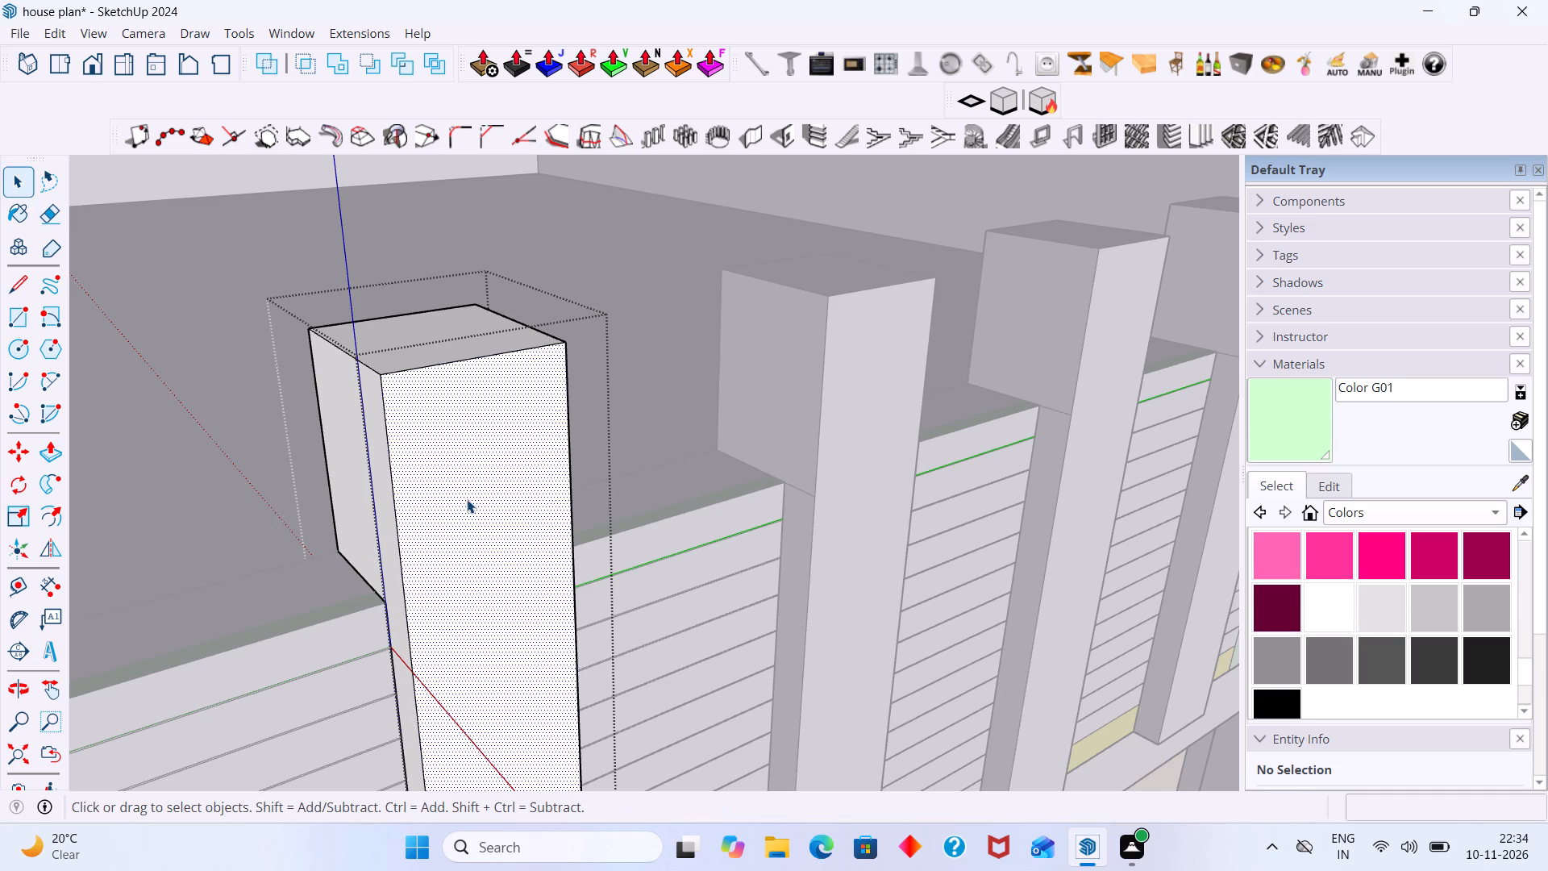
pyautogui.scroll(-14, 467, 498)
pyautogui.click(855, 229)
# Inside the fourth strip group, erase the short seam edge on its side face at the parapet top, and leave the group.
pyautogui.scroll(-3, 820, 273)
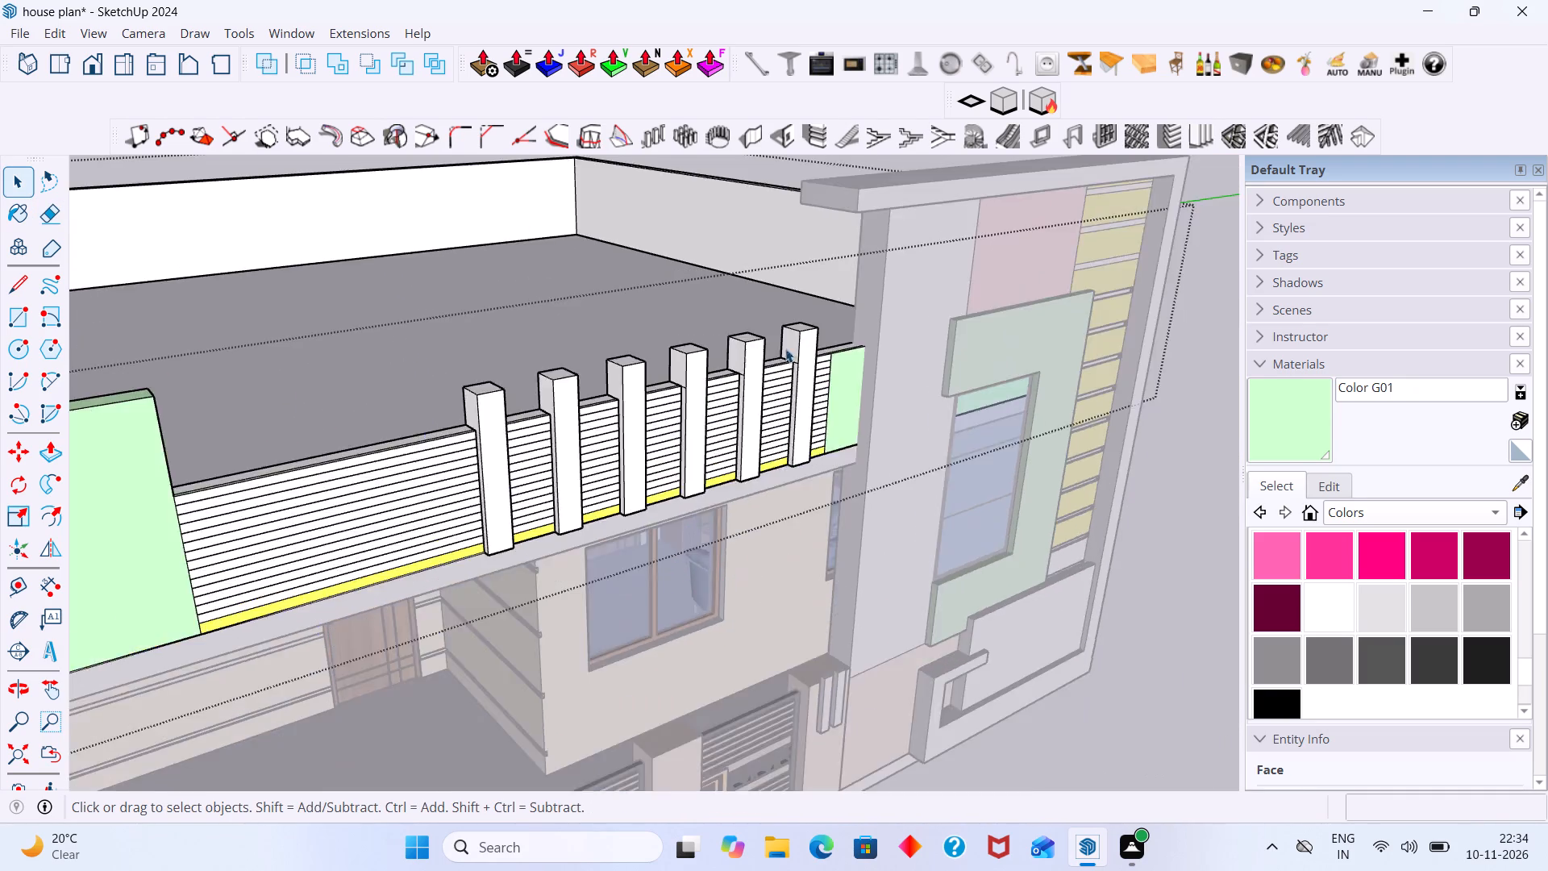
pyautogui.scroll(-4, 785, 348)
pyautogui.moveTo(723, 387); pyautogui.dragTo(621, 406, button='middle')
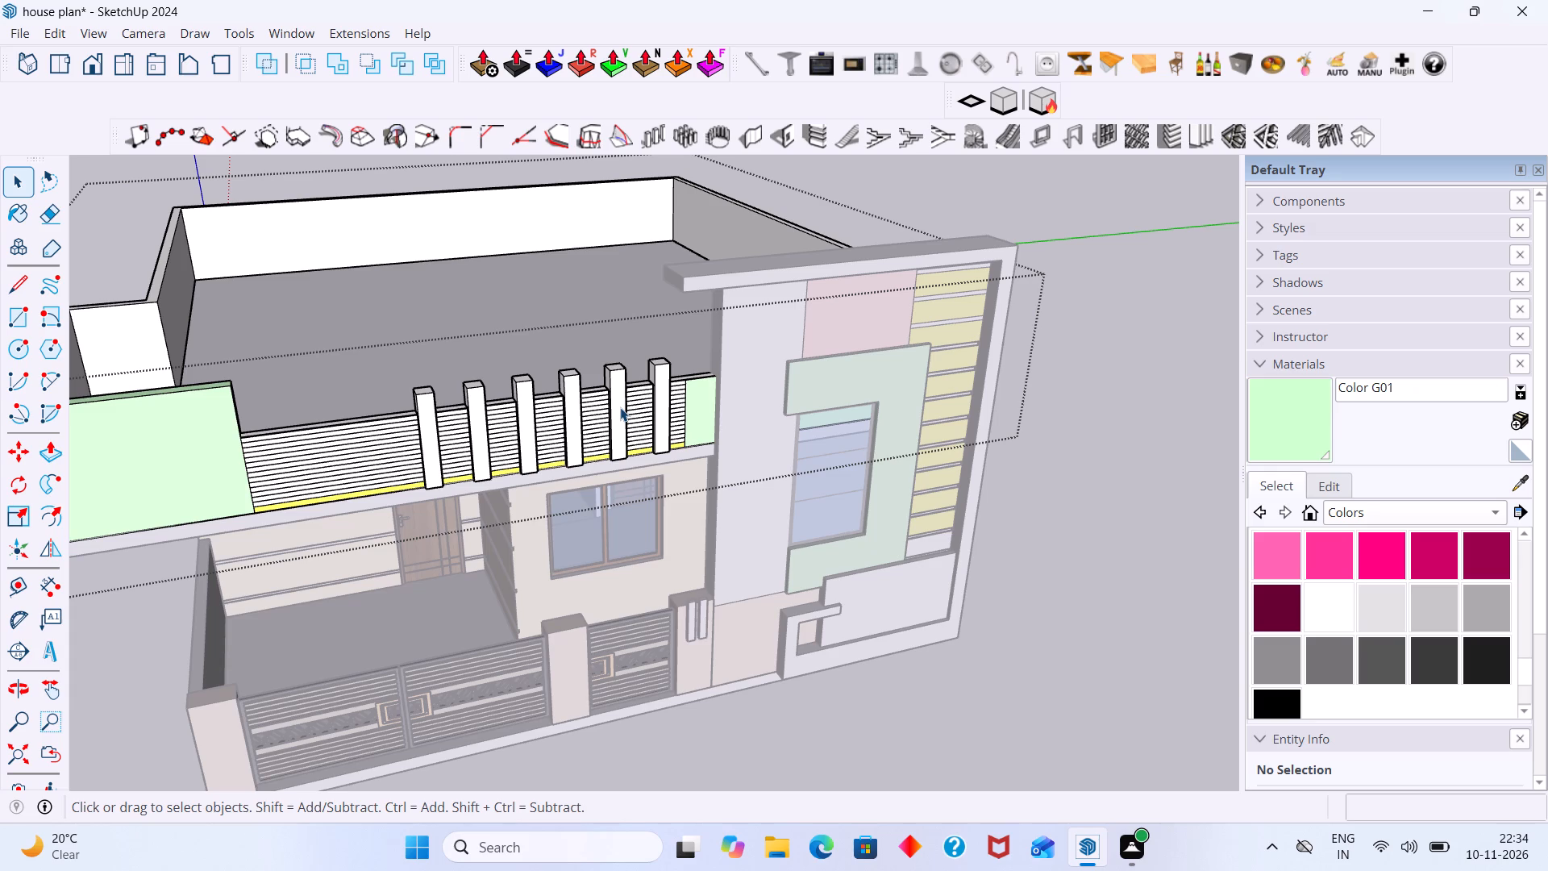
pyautogui.moveTo(569, 424); pyautogui.dragTo(670, 431, button='middle')
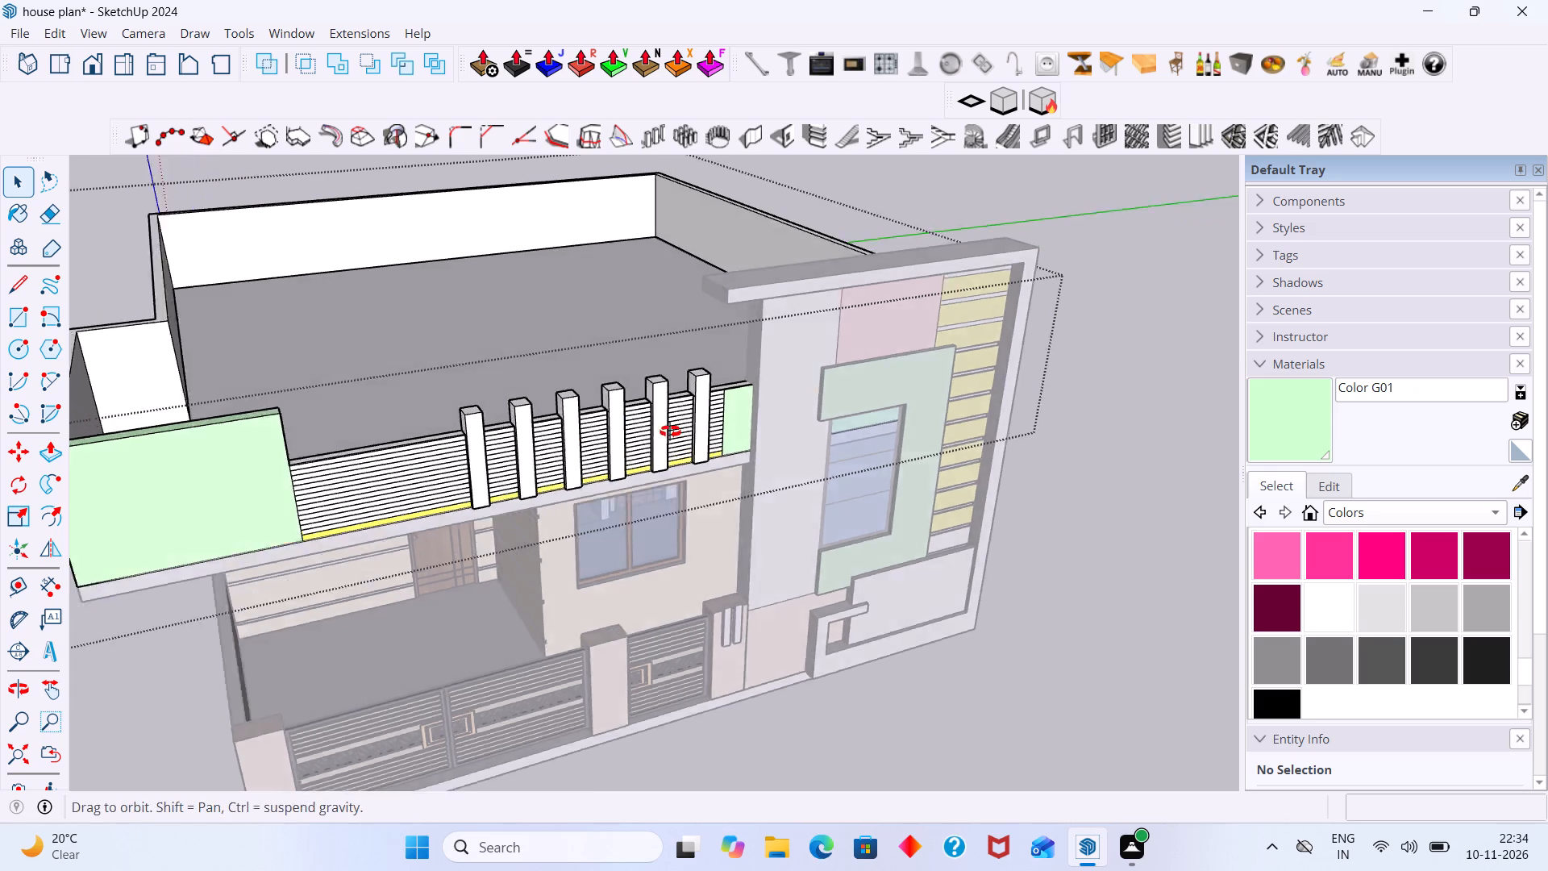
pyautogui.moveTo(670, 431); pyautogui.dragTo(702, 431, button='middle')
pyautogui.scroll(18, 754, 438)
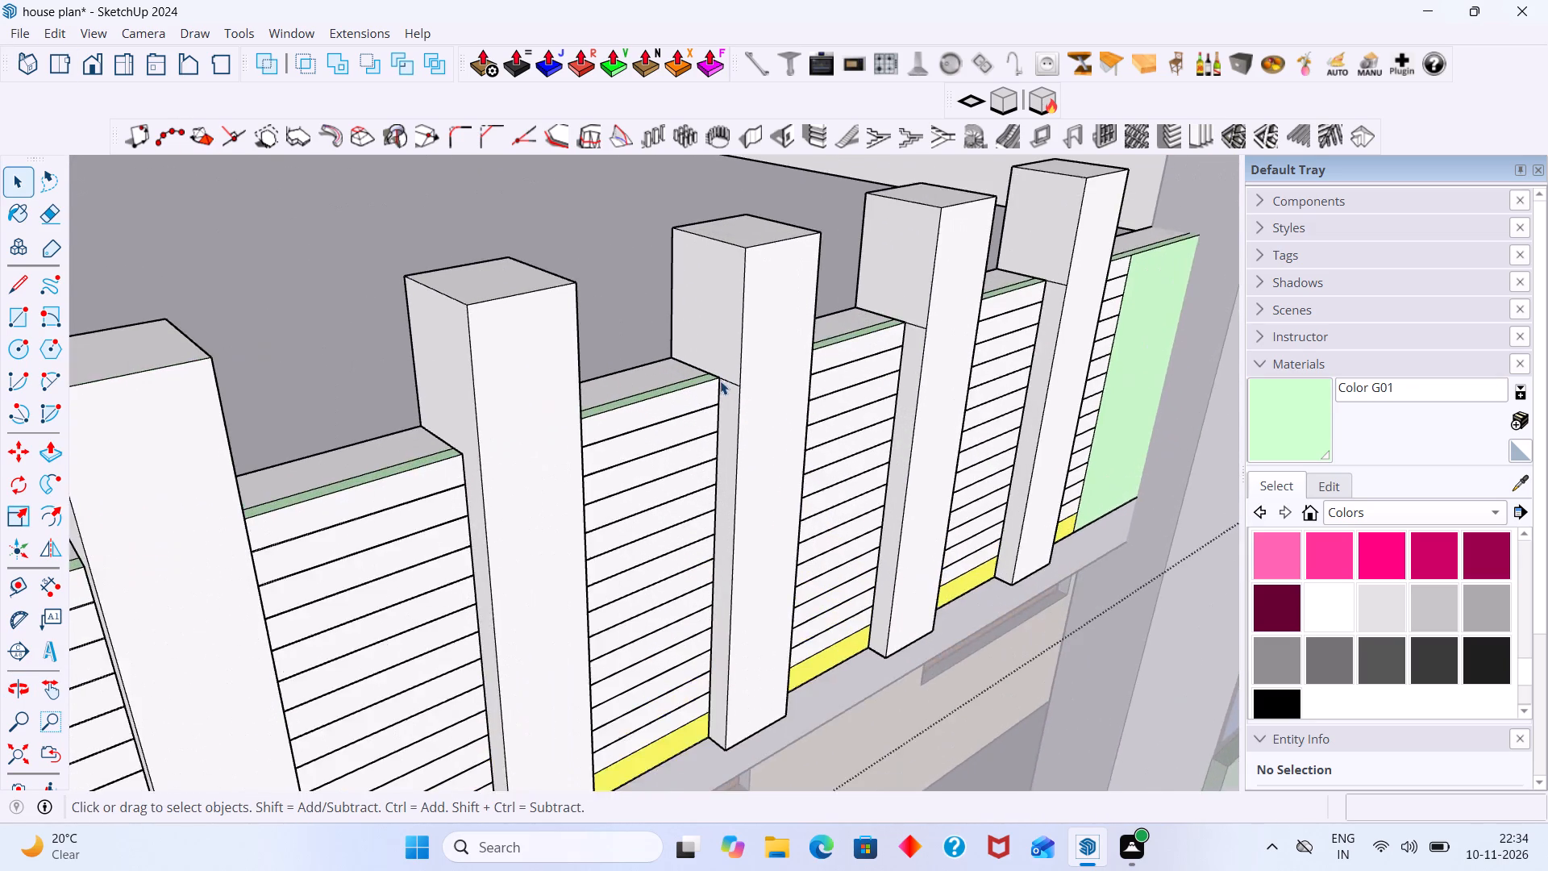
pyautogui.scroll(3, 720, 381)
pyautogui.moveTo(731, 384); pyautogui.dragTo(805, 370, button='middle')
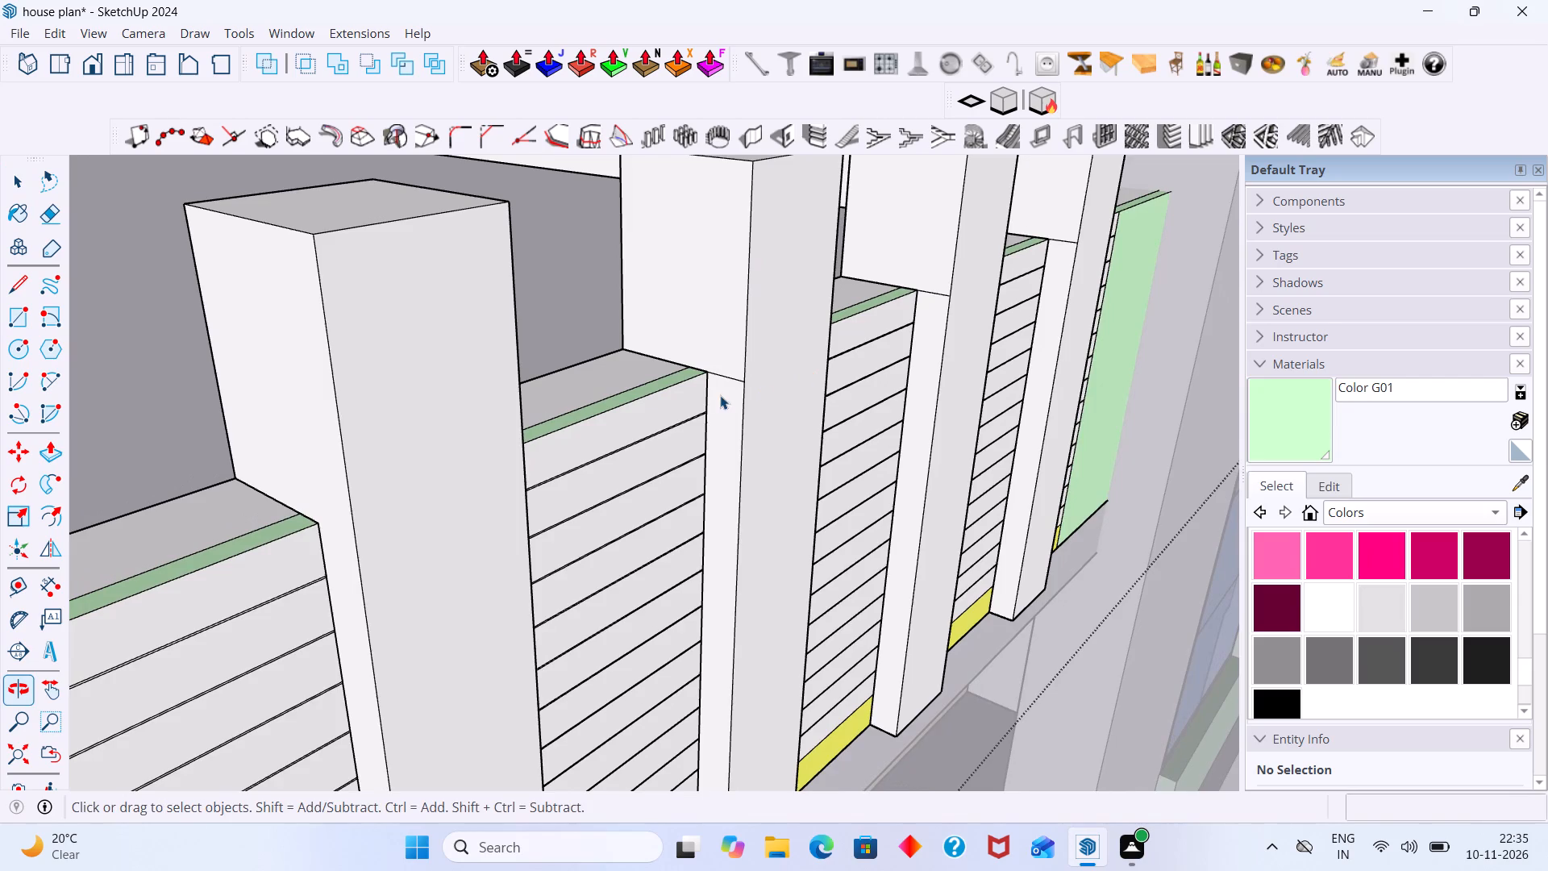
pyautogui.scroll(2, 719, 397)
pyautogui.doubleClick(733, 378)
pyautogui.click(734, 373)
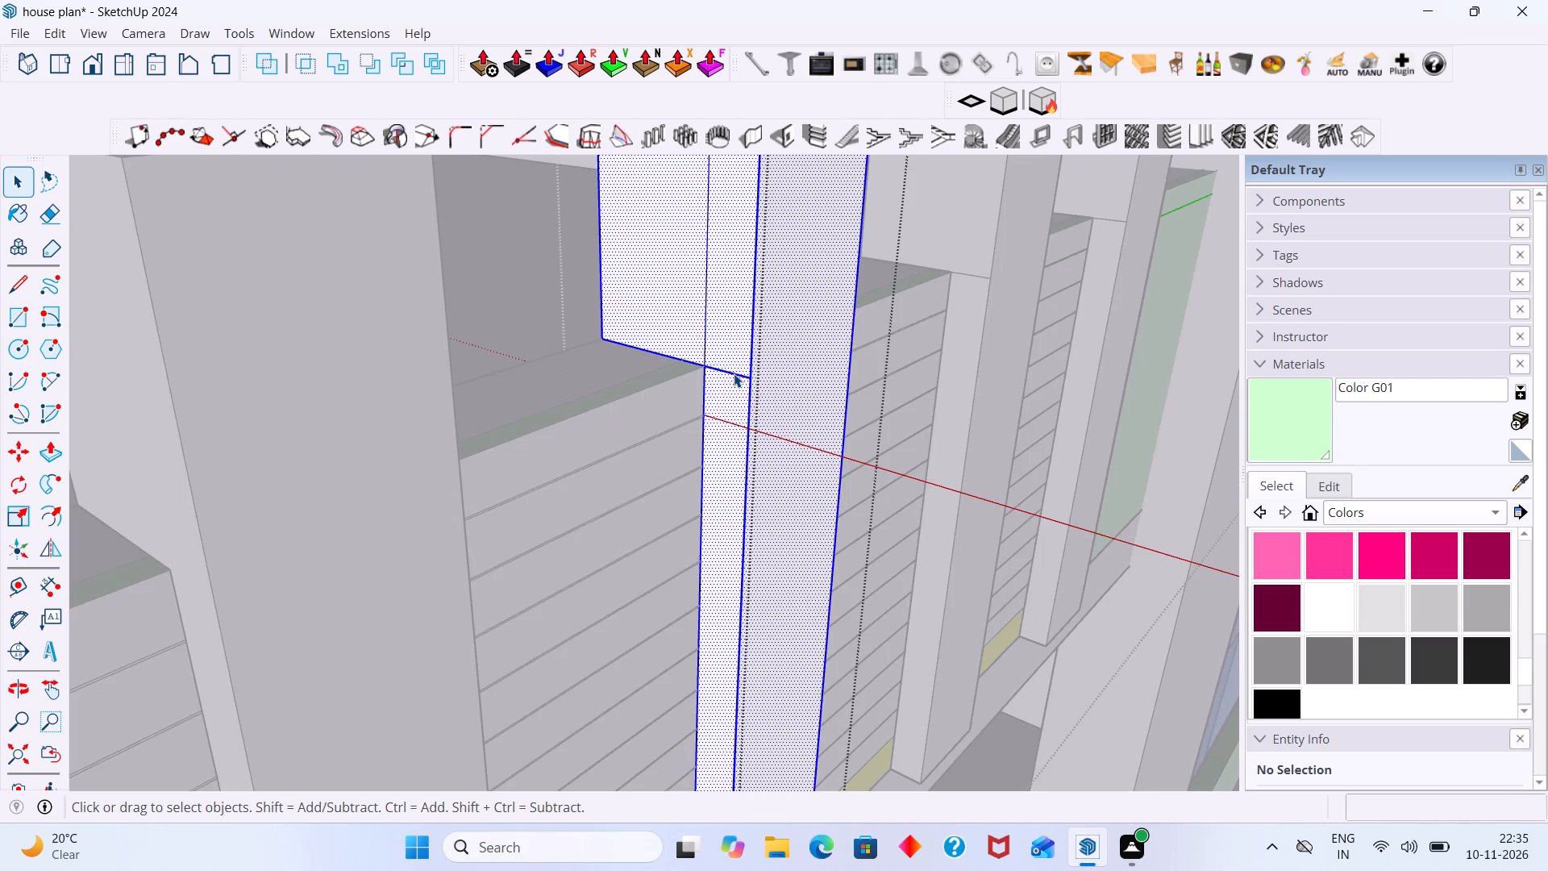
pyautogui.click(734, 367)
pyautogui.click(734, 370)
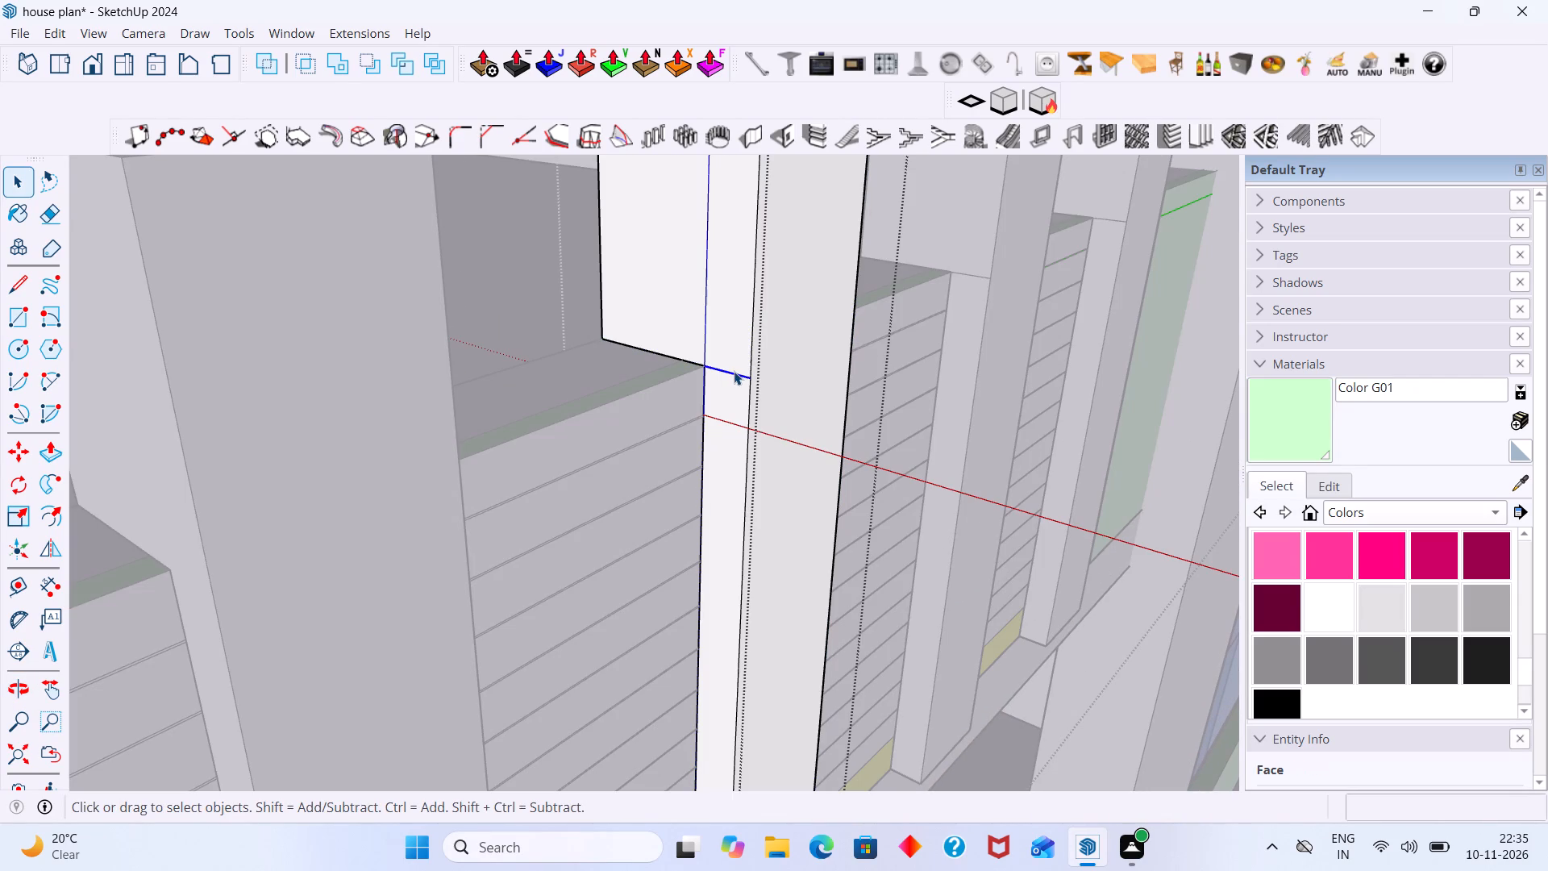
pyautogui.press('e')
pyautogui.moveTo(734, 360); pyautogui.dragTo(734, 400)
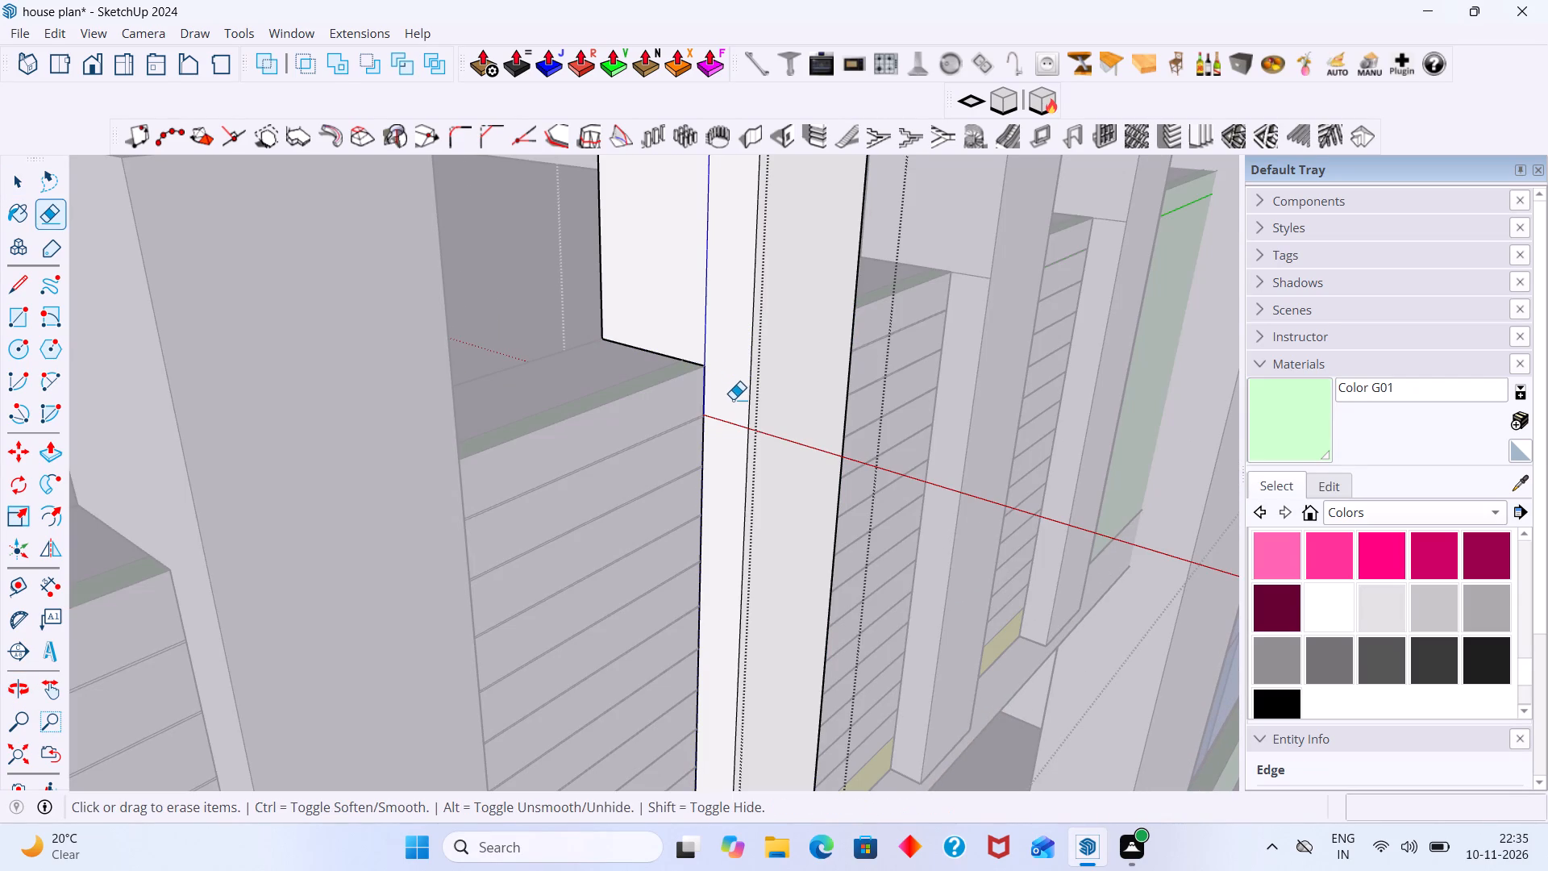
pyautogui.press('space')
pyautogui.scroll(-9, 708, 380)
pyautogui.moveTo(847, 322); pyautogui.dragTo(812, 332, button='middle')
pyautogui.scroll(1, 818, 331)
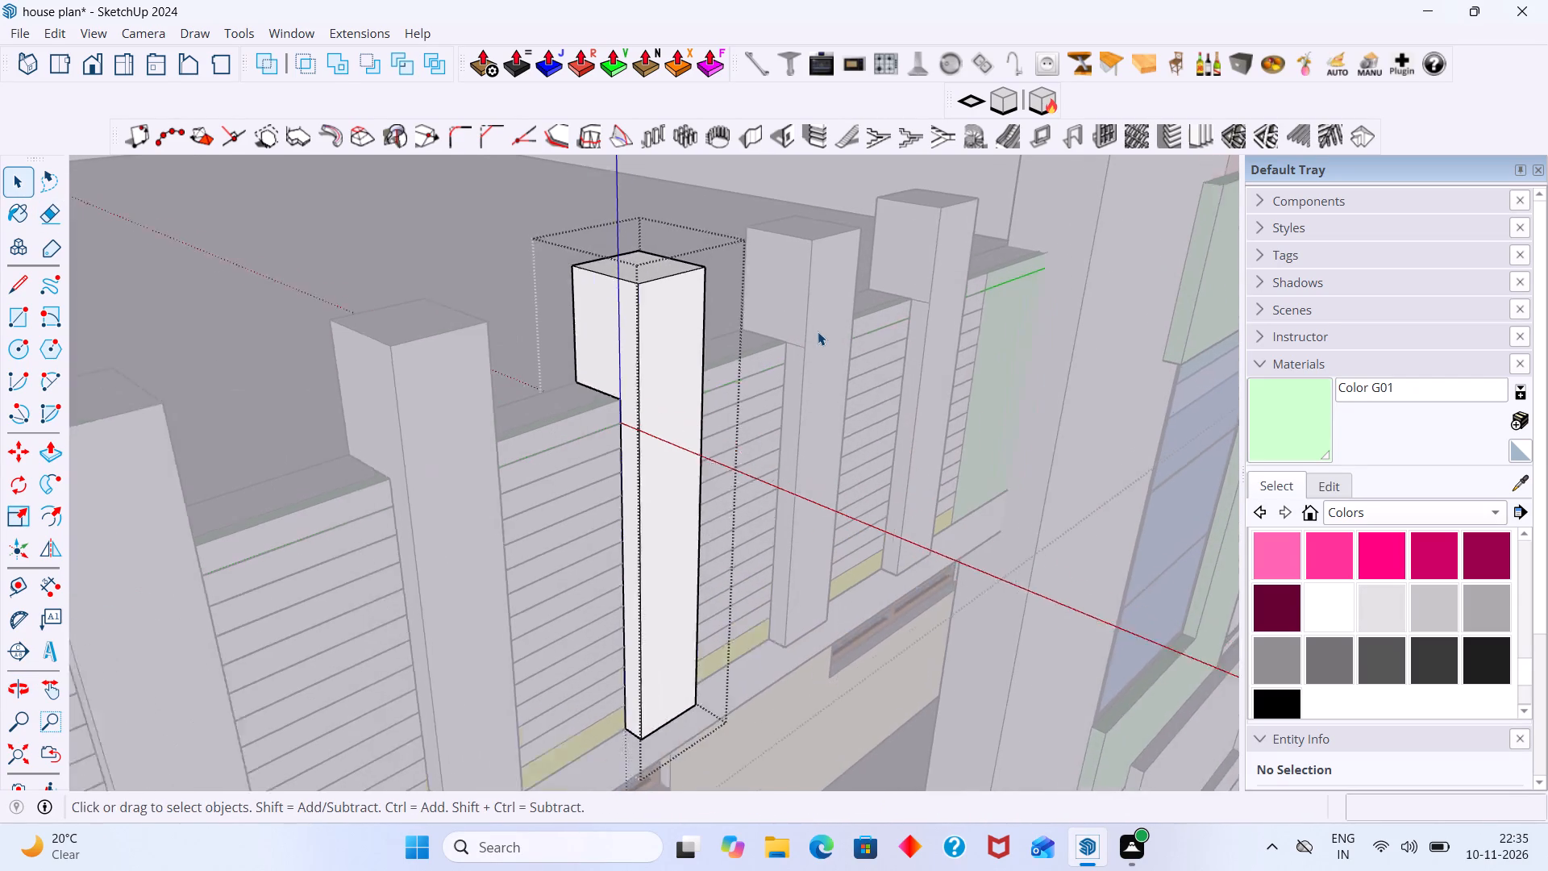
pyautogui.scroll(1, 818, 331)
pyautogui.click(876, 330)
# Erase the side-face seam edge inside the fifth strip group, then leave both the strip group and the enclosing parapet group.
pyautogui.doubleClick(810, 304)
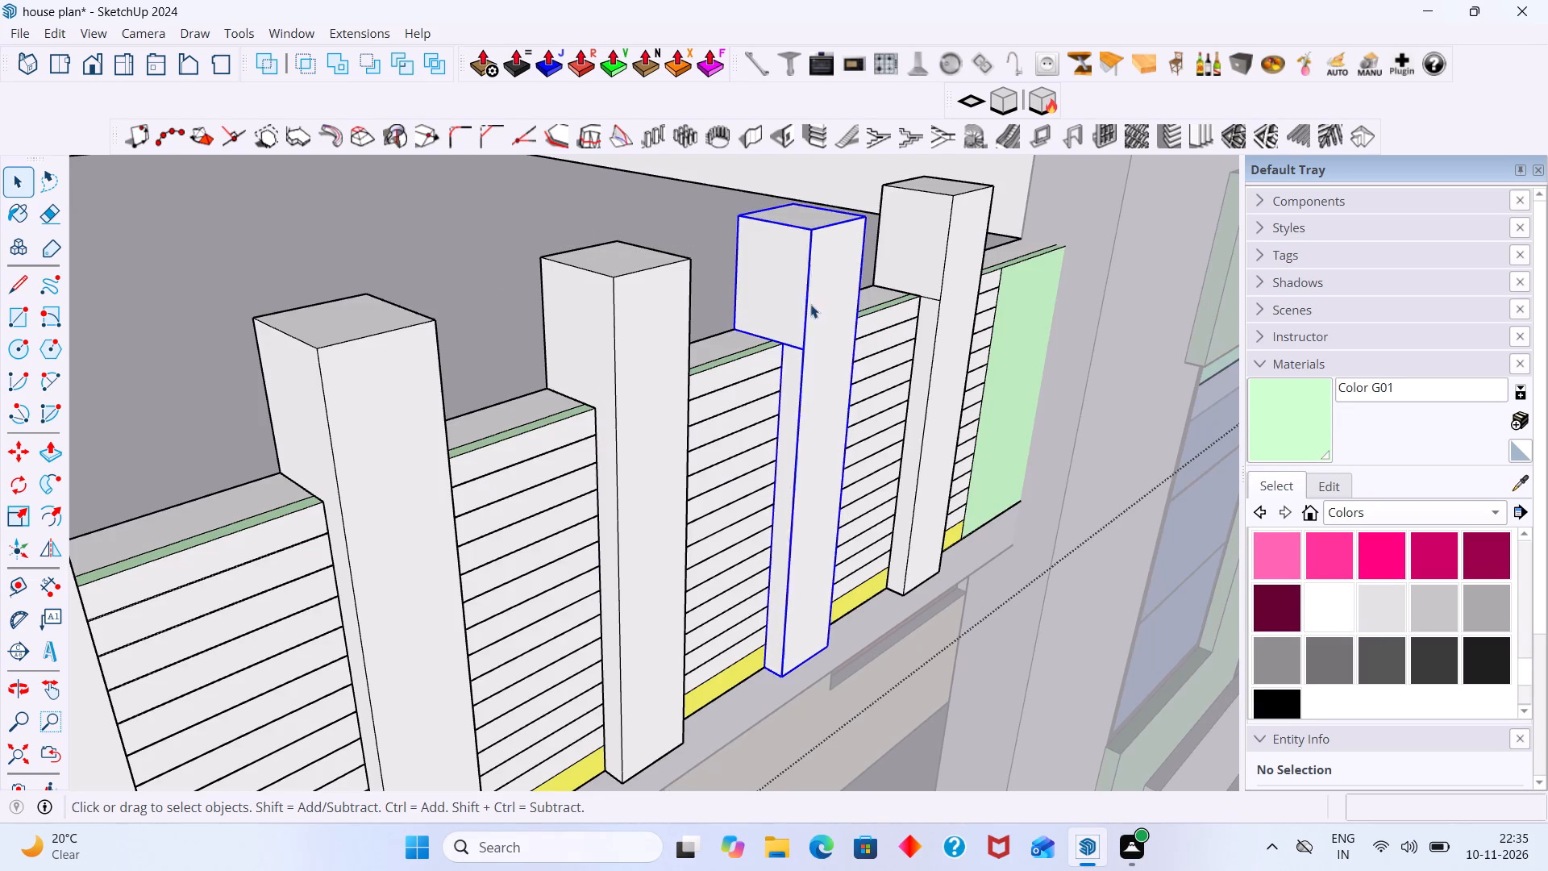
pyautogui.click(795, 344)
pyautogui.scroll(1, 790, 344)
pyautogui.click(797, 351)
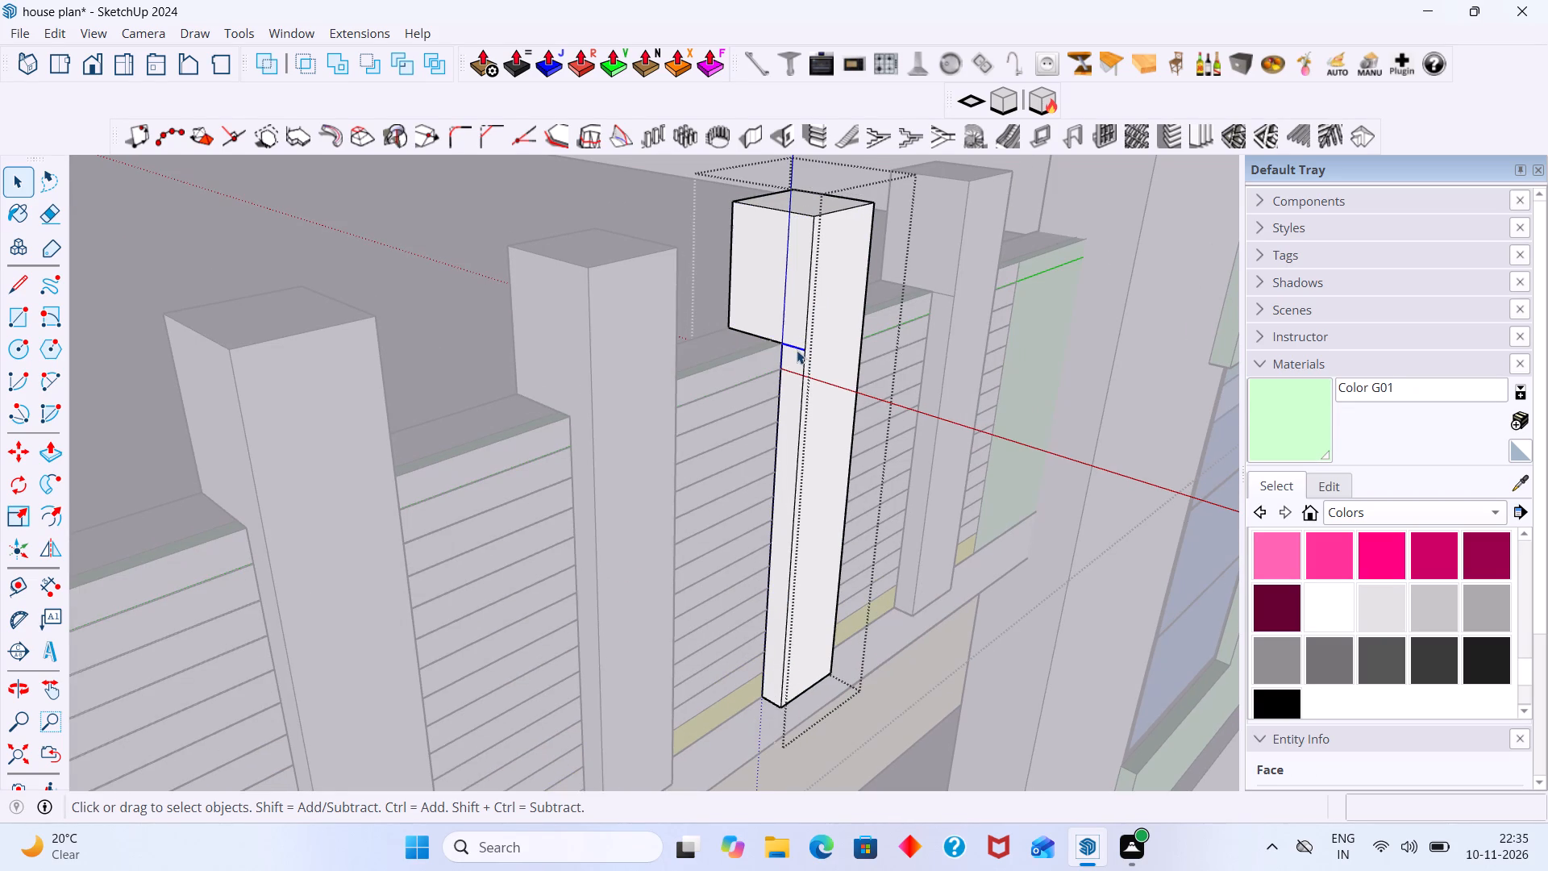
pyautogui.press('e')
pyautogui.scroll(6, 777, 326)
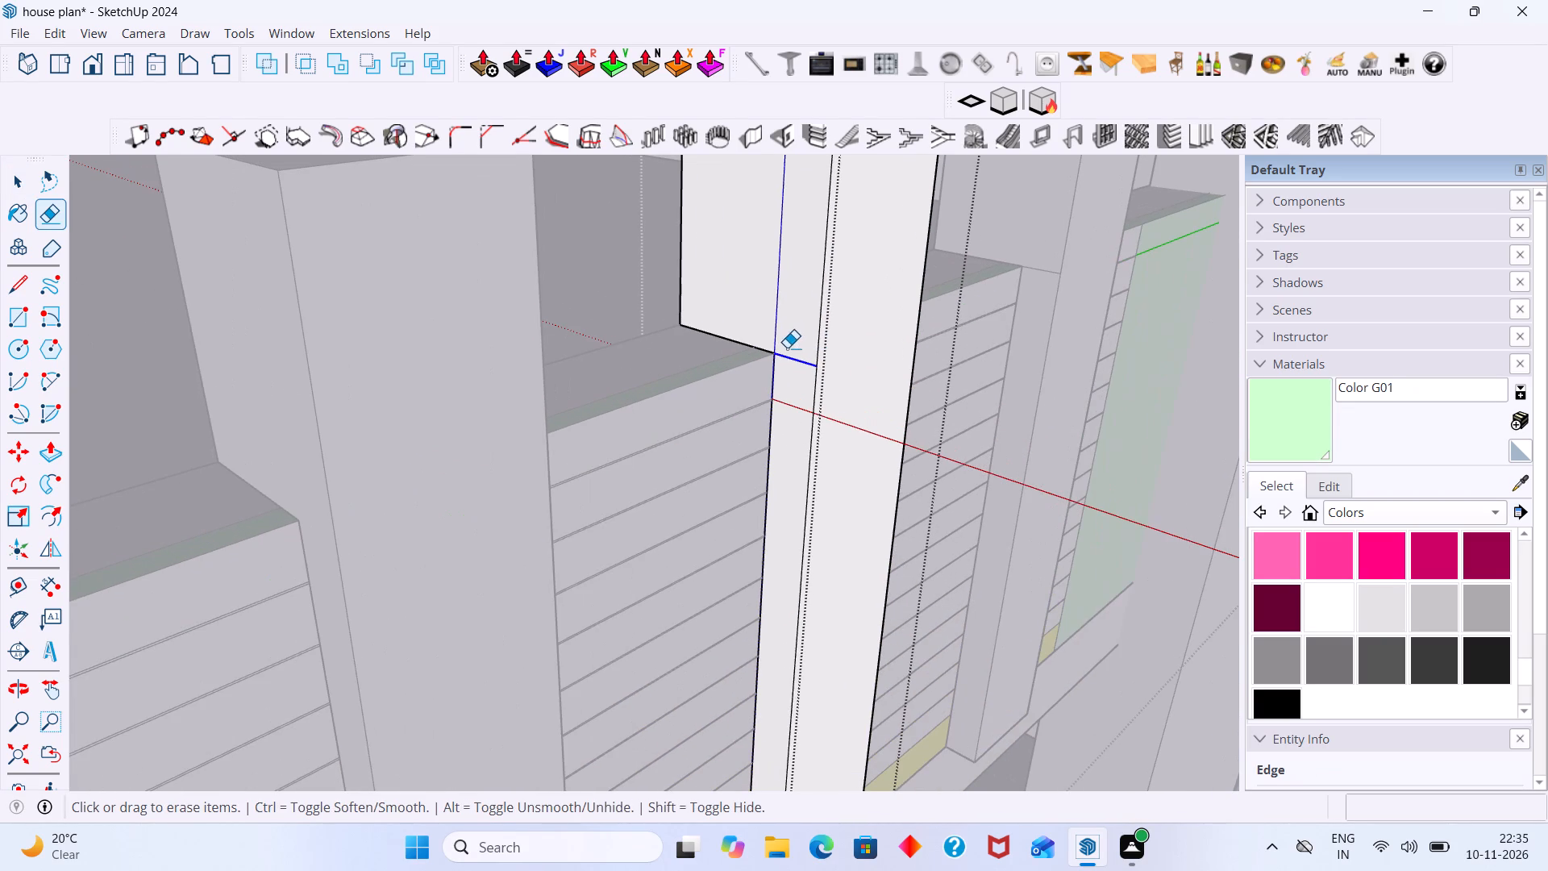
pyautogui.moveTo(791, 346); pyautogui.dragTo(793, 385)
pyautogui.scroll(-7, 797, 381)
pyautogui.press('space')
pyautogui.scroll(-2, 793, 377)
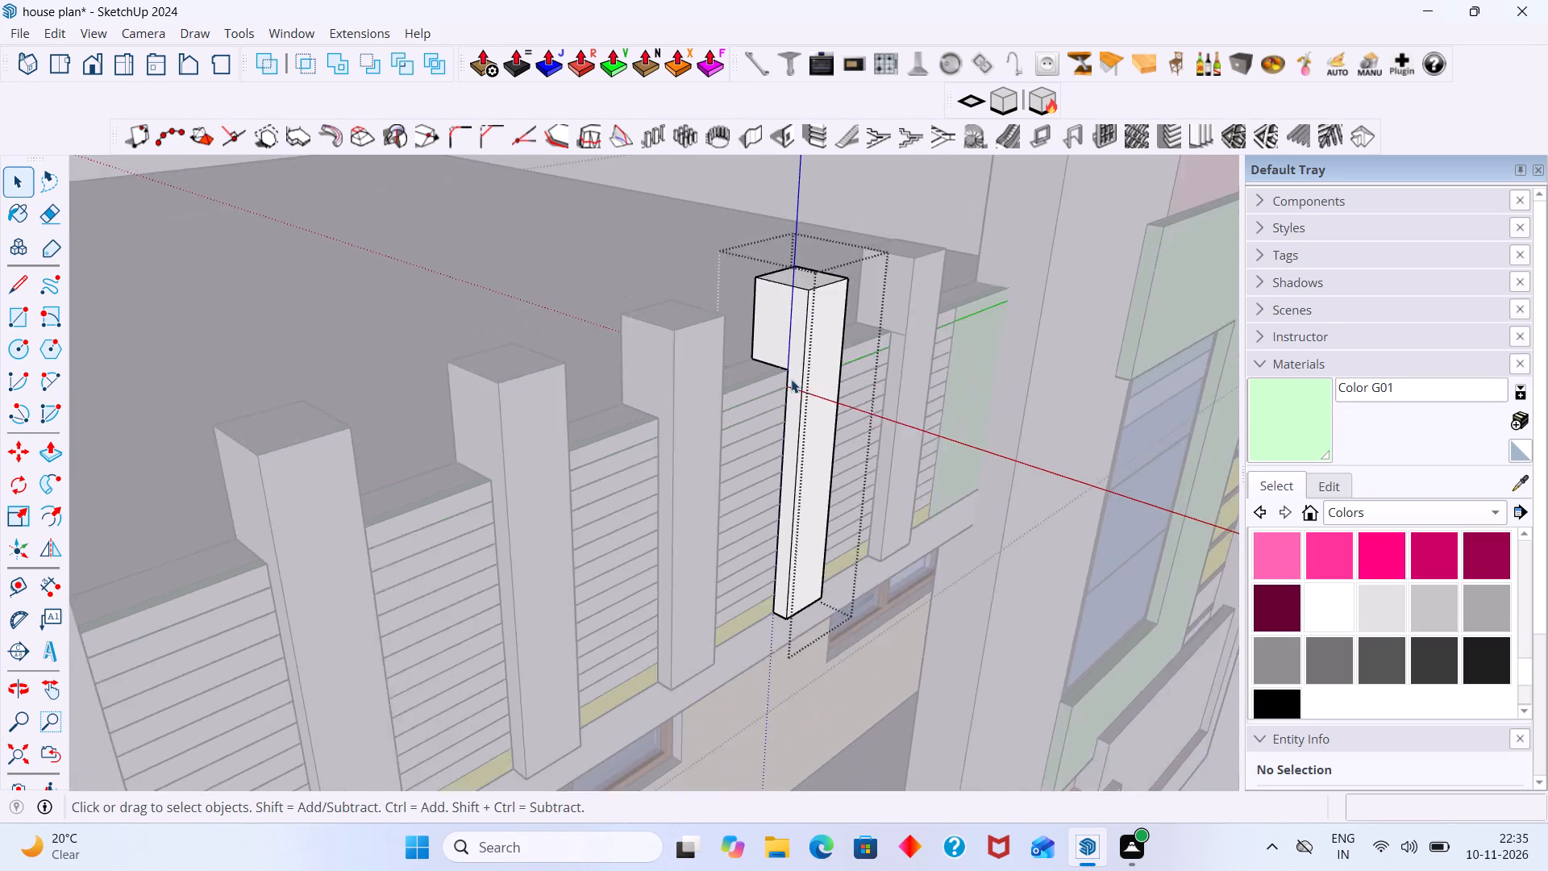
pyautogui.scroll(-16, 791, 379)
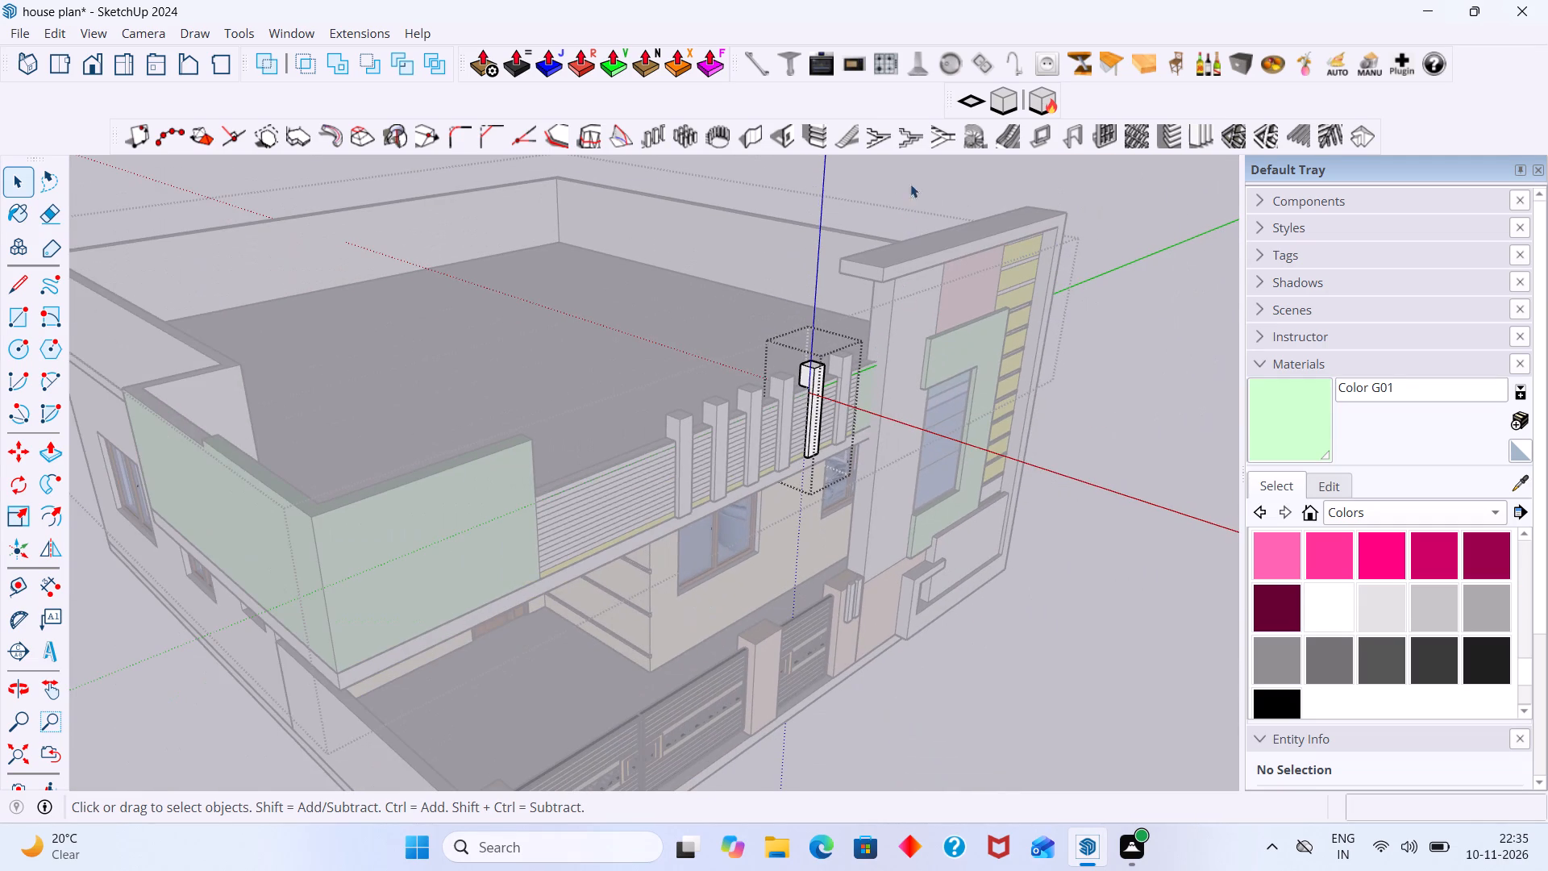
pyautogui.click(917, 169)
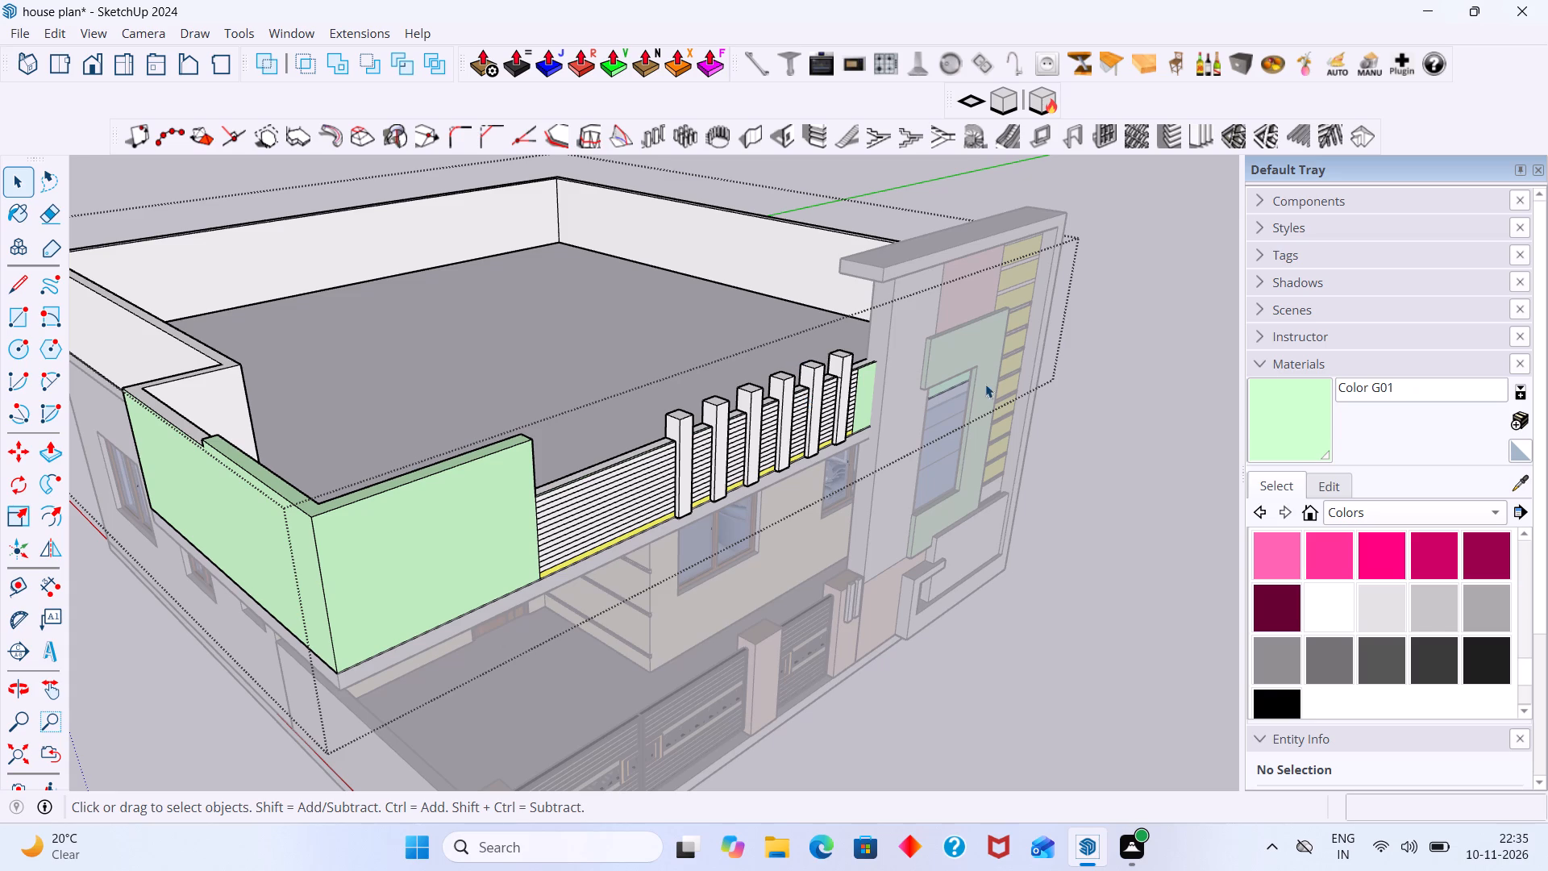
pyautogui.scroll(4, 893, 430)
pyautogui.click(1065, 418)
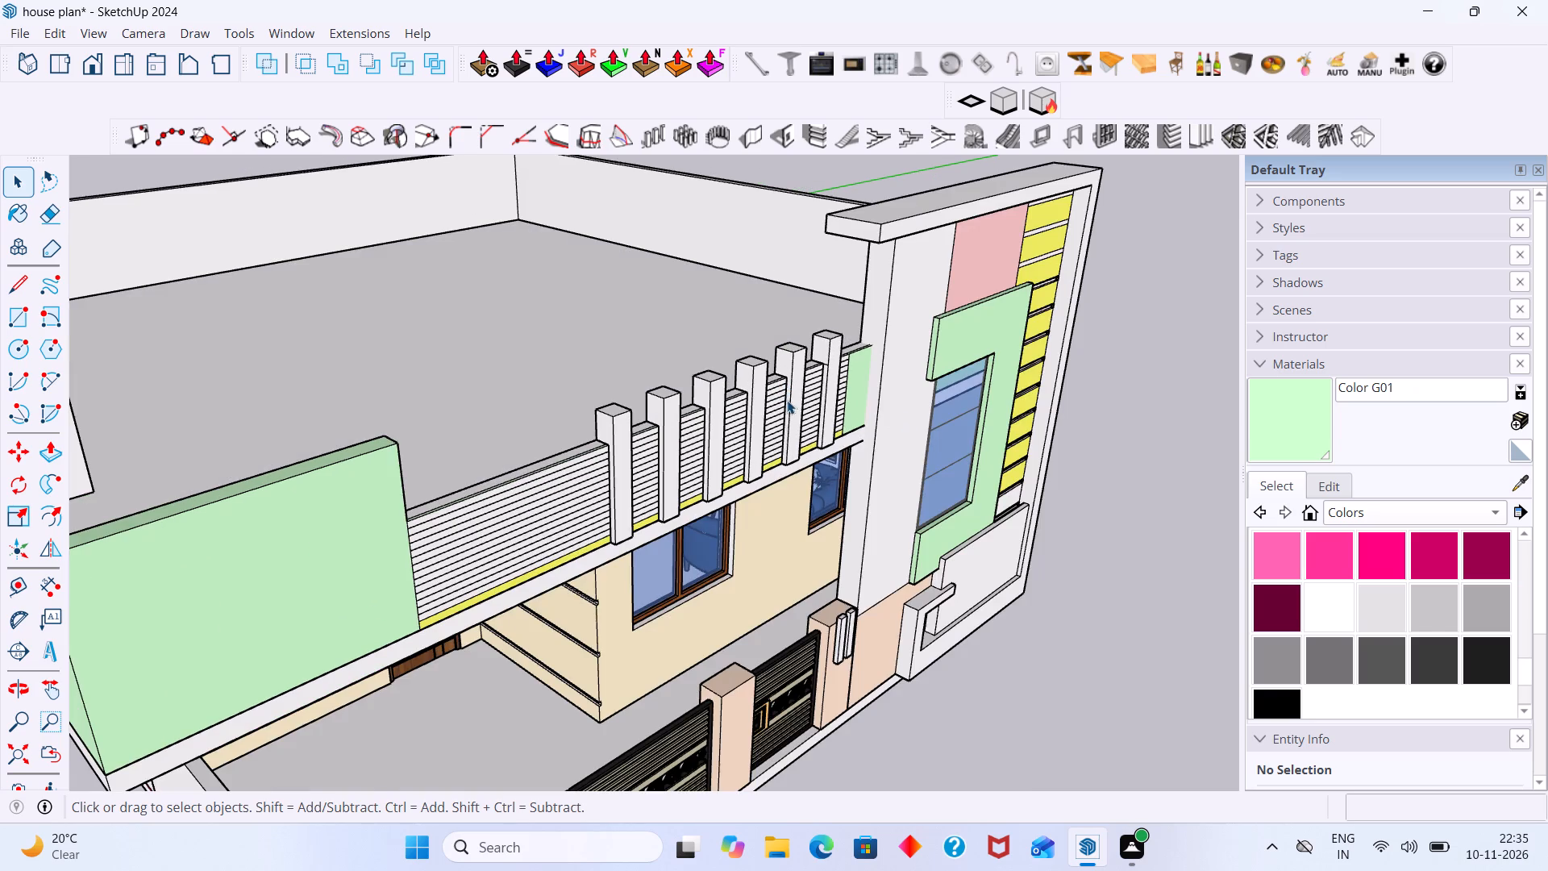
# Erase the side-face seam edge inside the sixth strip group nearest the tower, then leave the strip group and the enclosing parapet group.
pyautogui.scroll(8, 939, 349)
pyautogui.scroll(10, 800, 373)
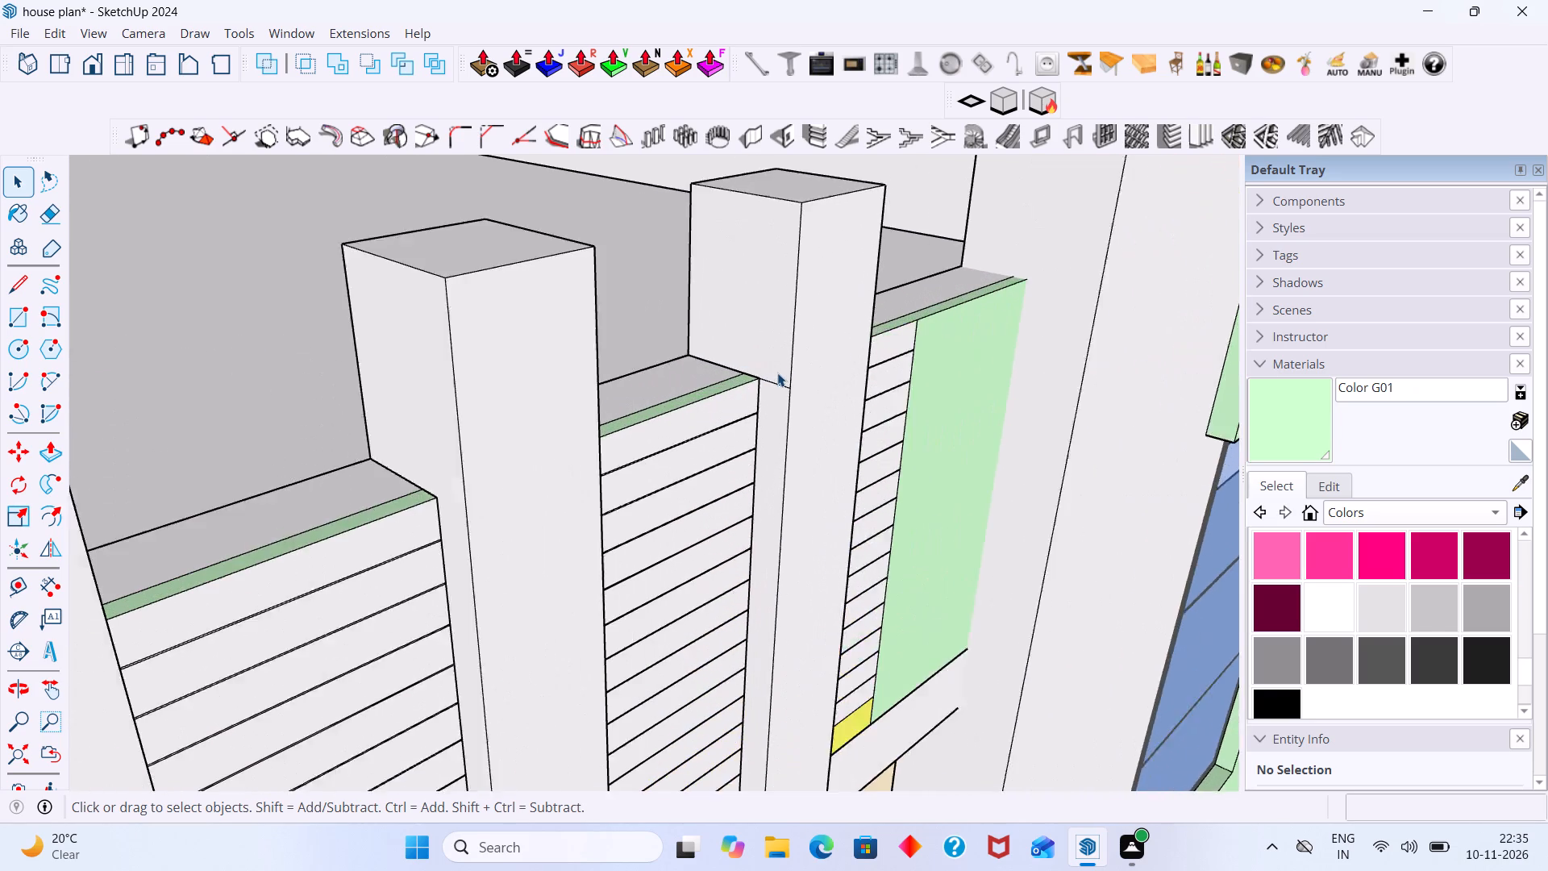
pyautogui.scroll(3, 777, 373)
pyautogui.click(776, 390)
pyautogui.doubleClick(776, 384)
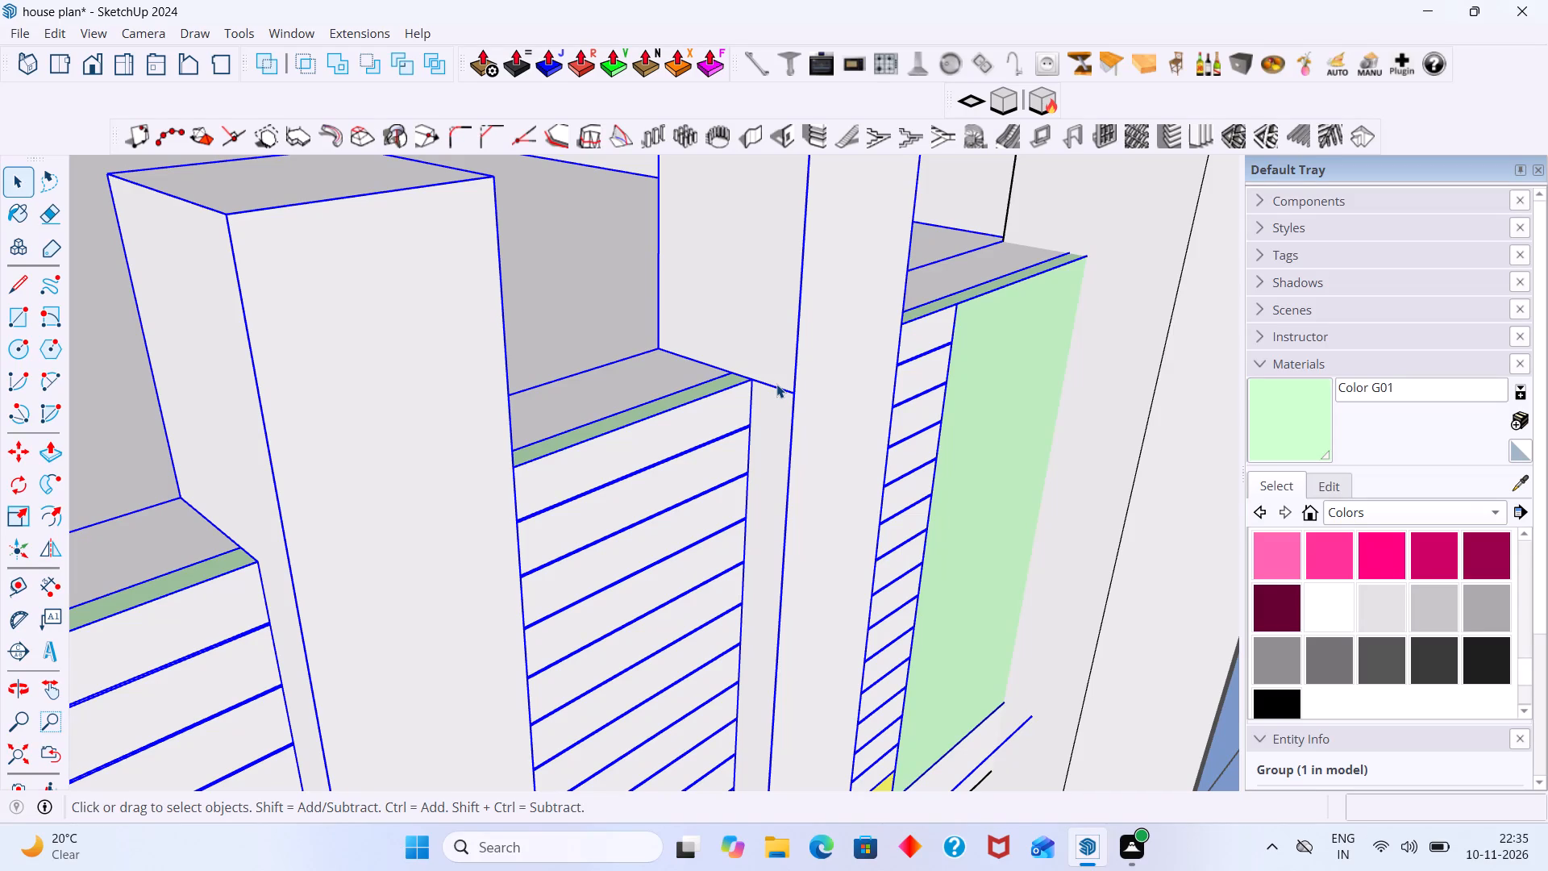
pyautogui.click(773, 394)
pyautogui.click(775, 382)
pyautogui.click(776, 387)
pyautogui.click(776, 387)
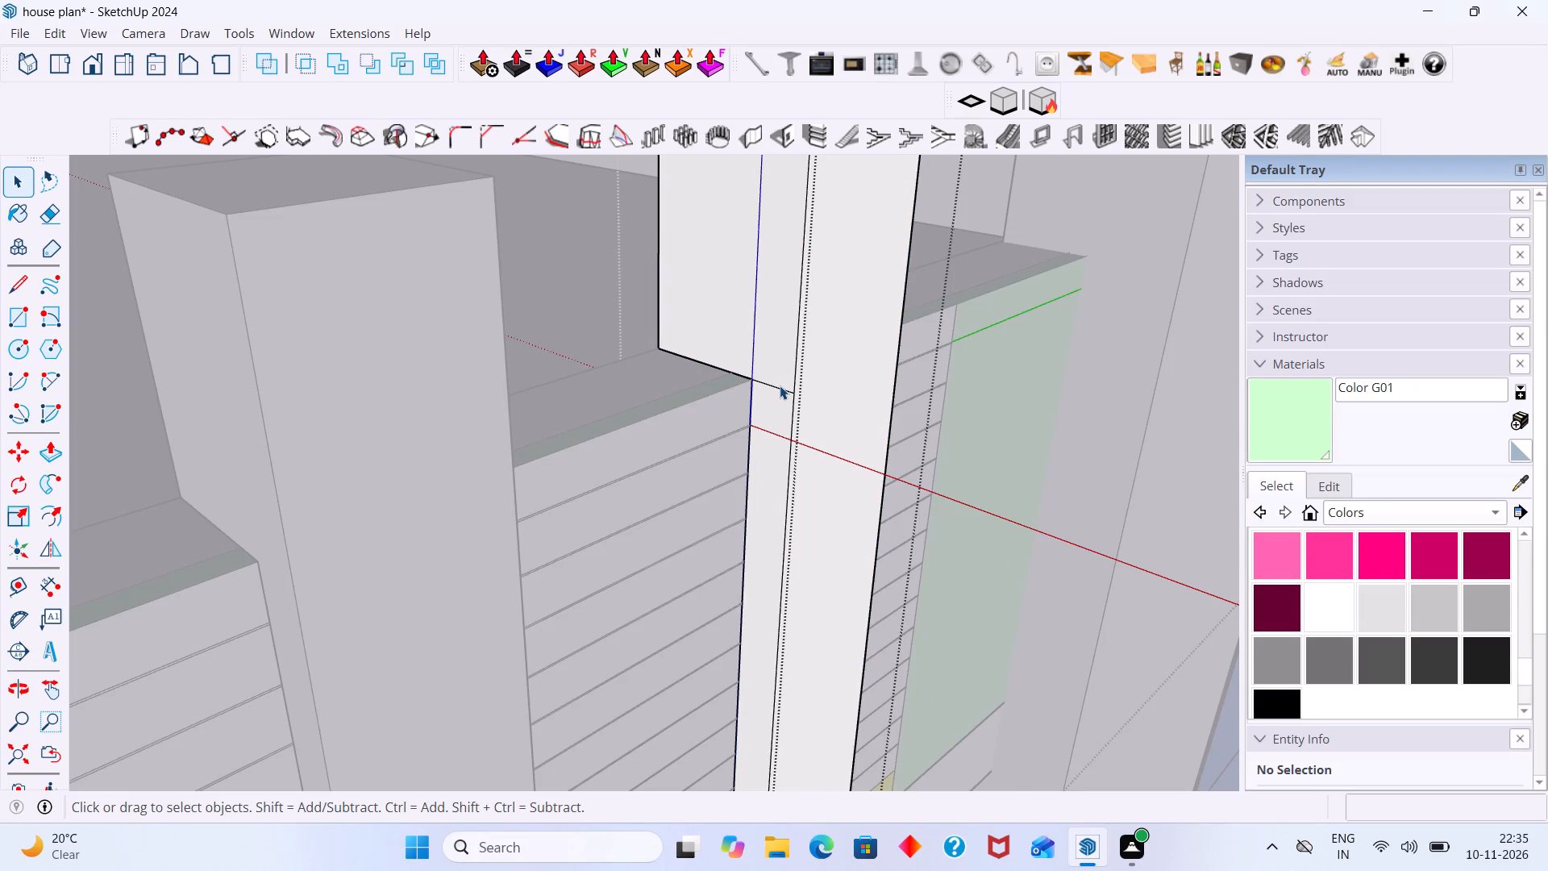
pyautogui.click(780, 385)
pyautogui.click(780, 368)
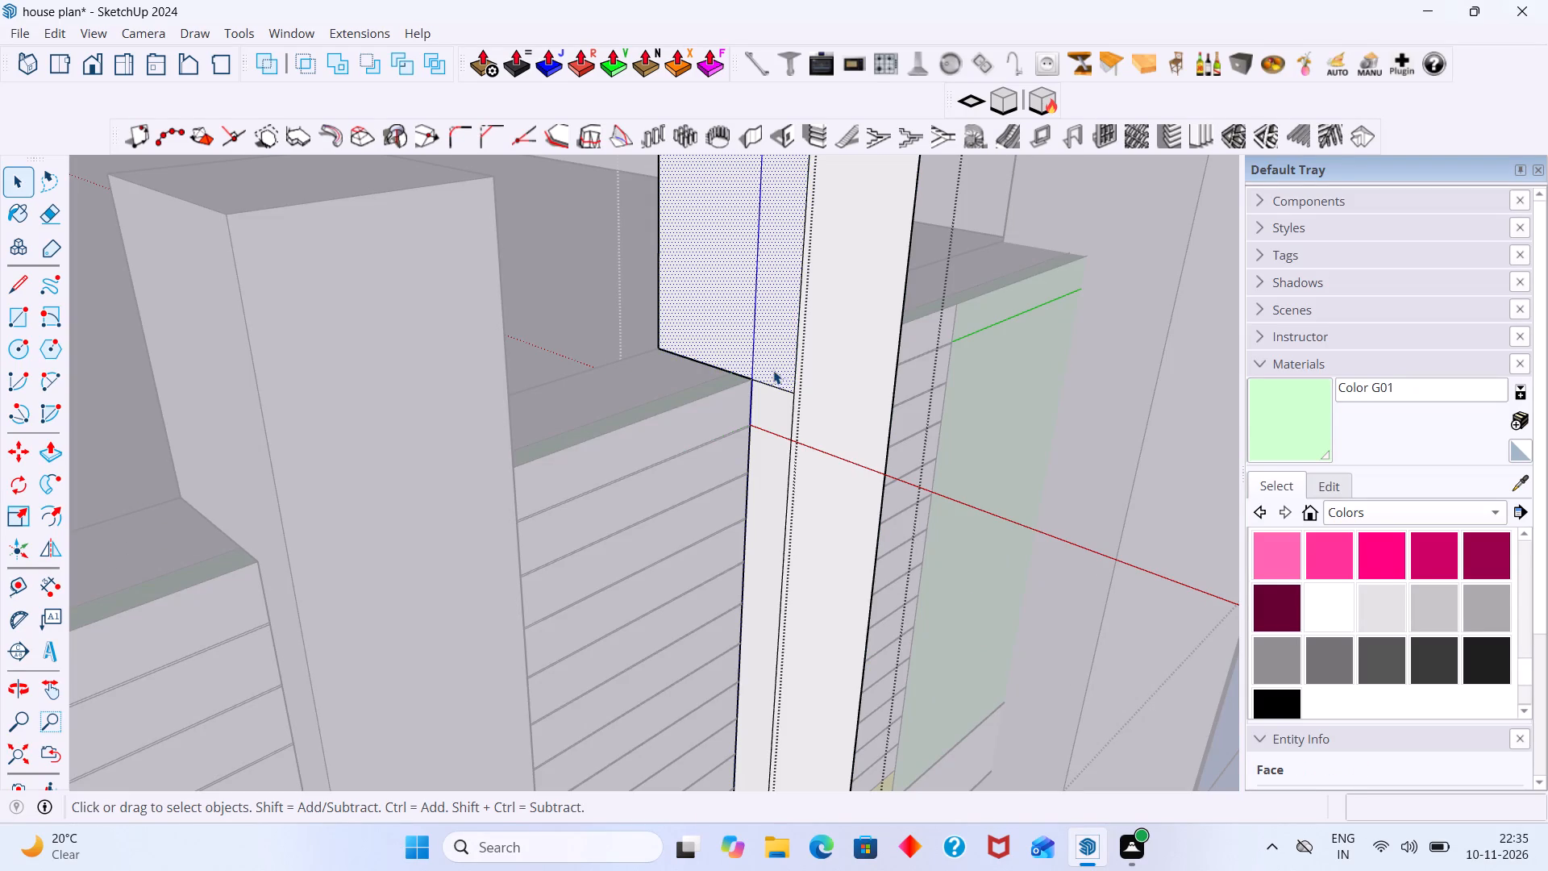
pyautogui.press('e')
pyautogui.moveTo(771, 367); pyautogui.dragTo(780, 398)
pyautogui.scroll(-8, 796, 377)
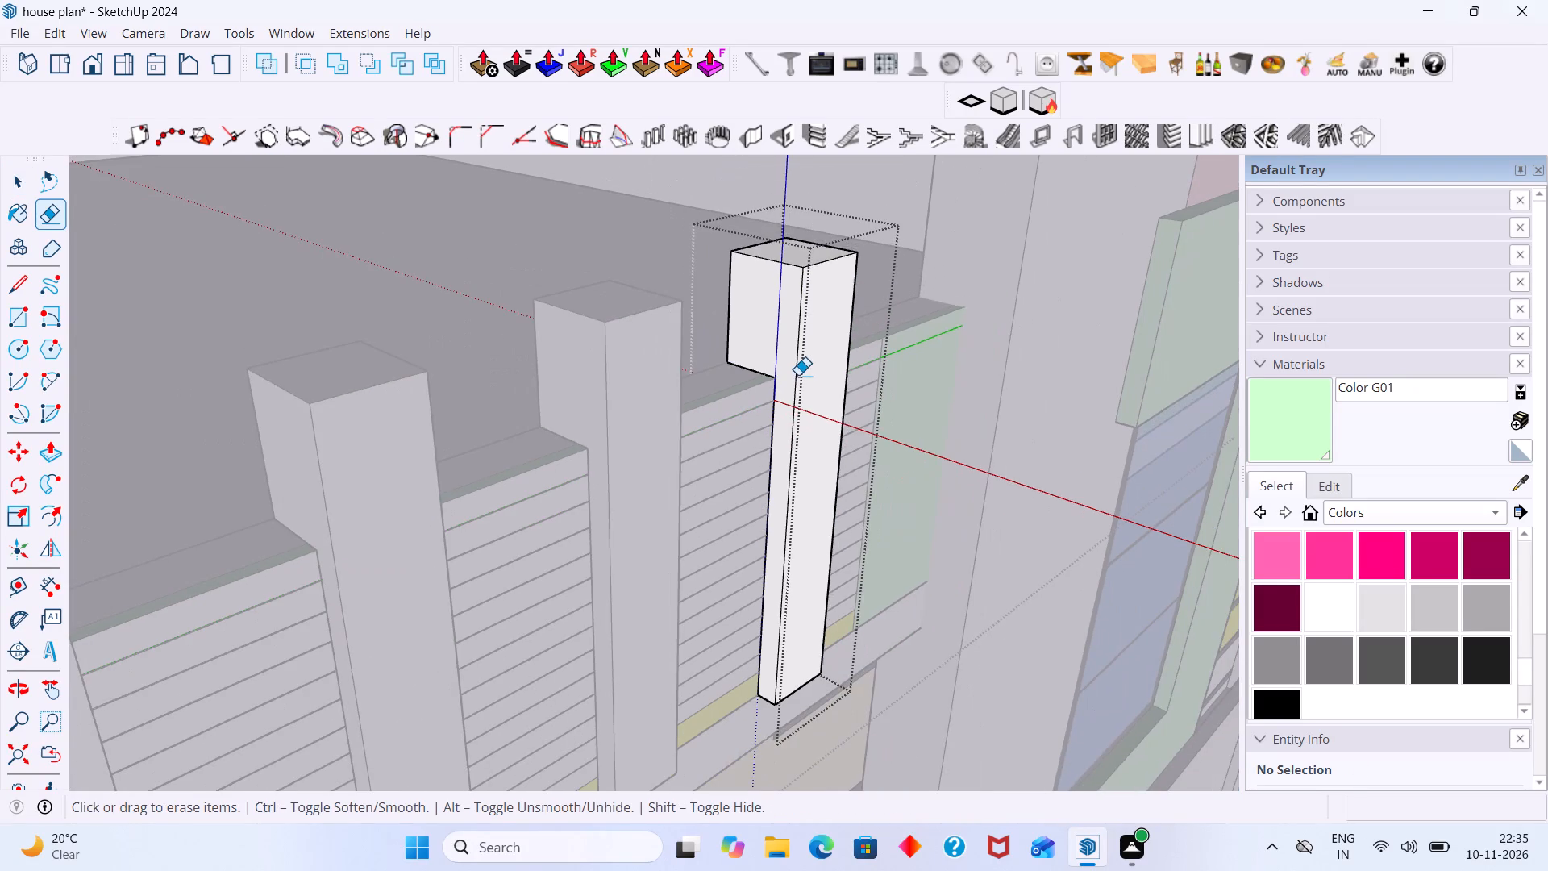
pyautogui.scroll(-4, 798, 375)
pyautogui.press('space')
pyautogui.scroll(-14, 836, 381)
pyautogui.scroll(1, 834, 385)
pyautogui.scroll(-4, 834, 381)
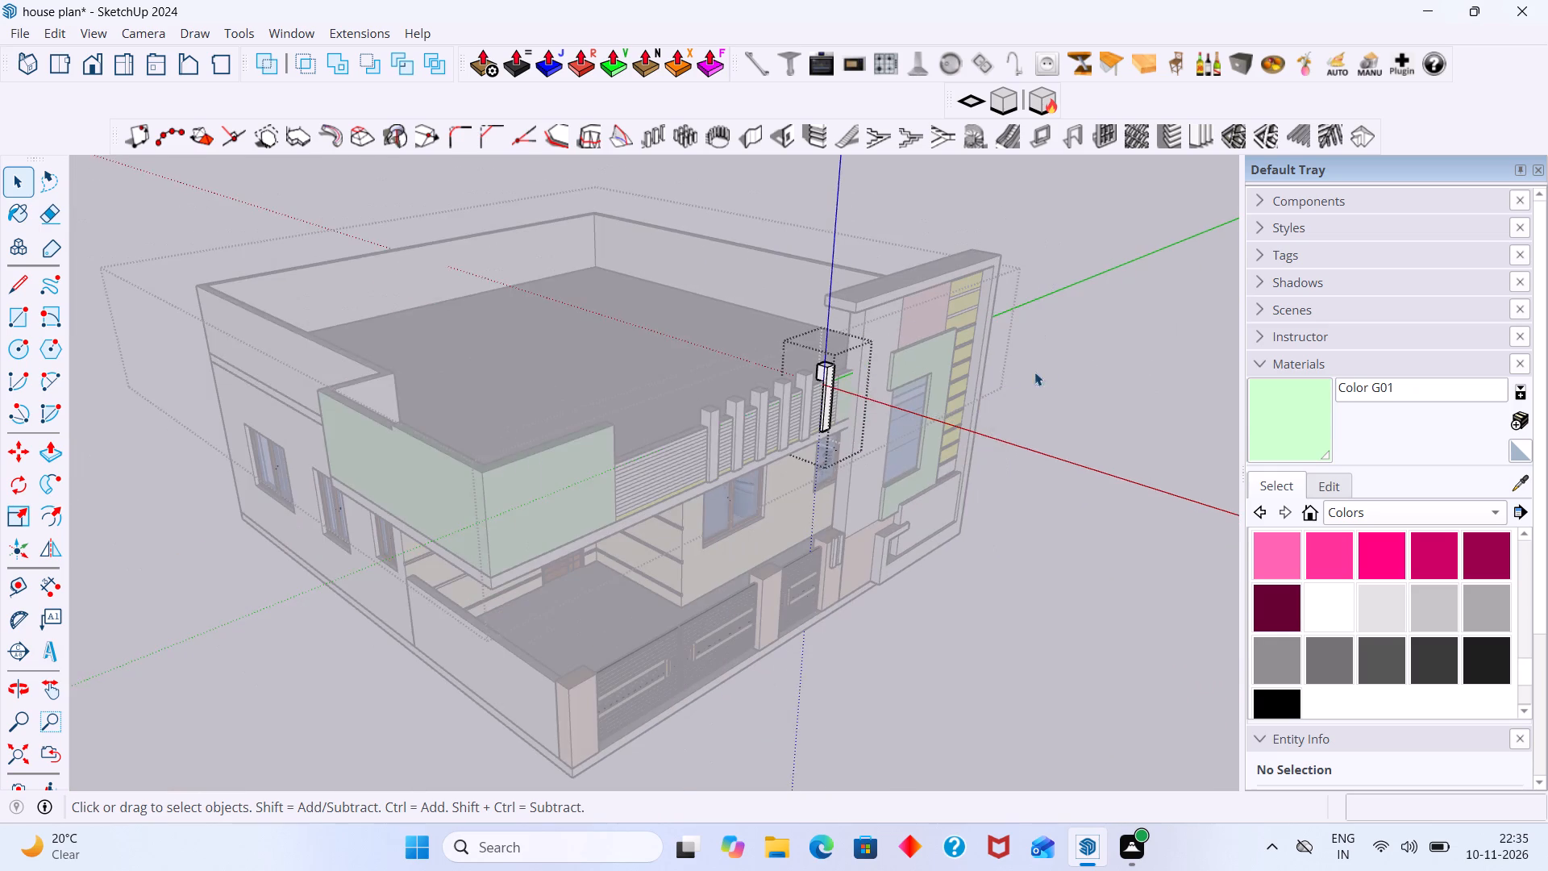
pyautogui.click(1050, 371)
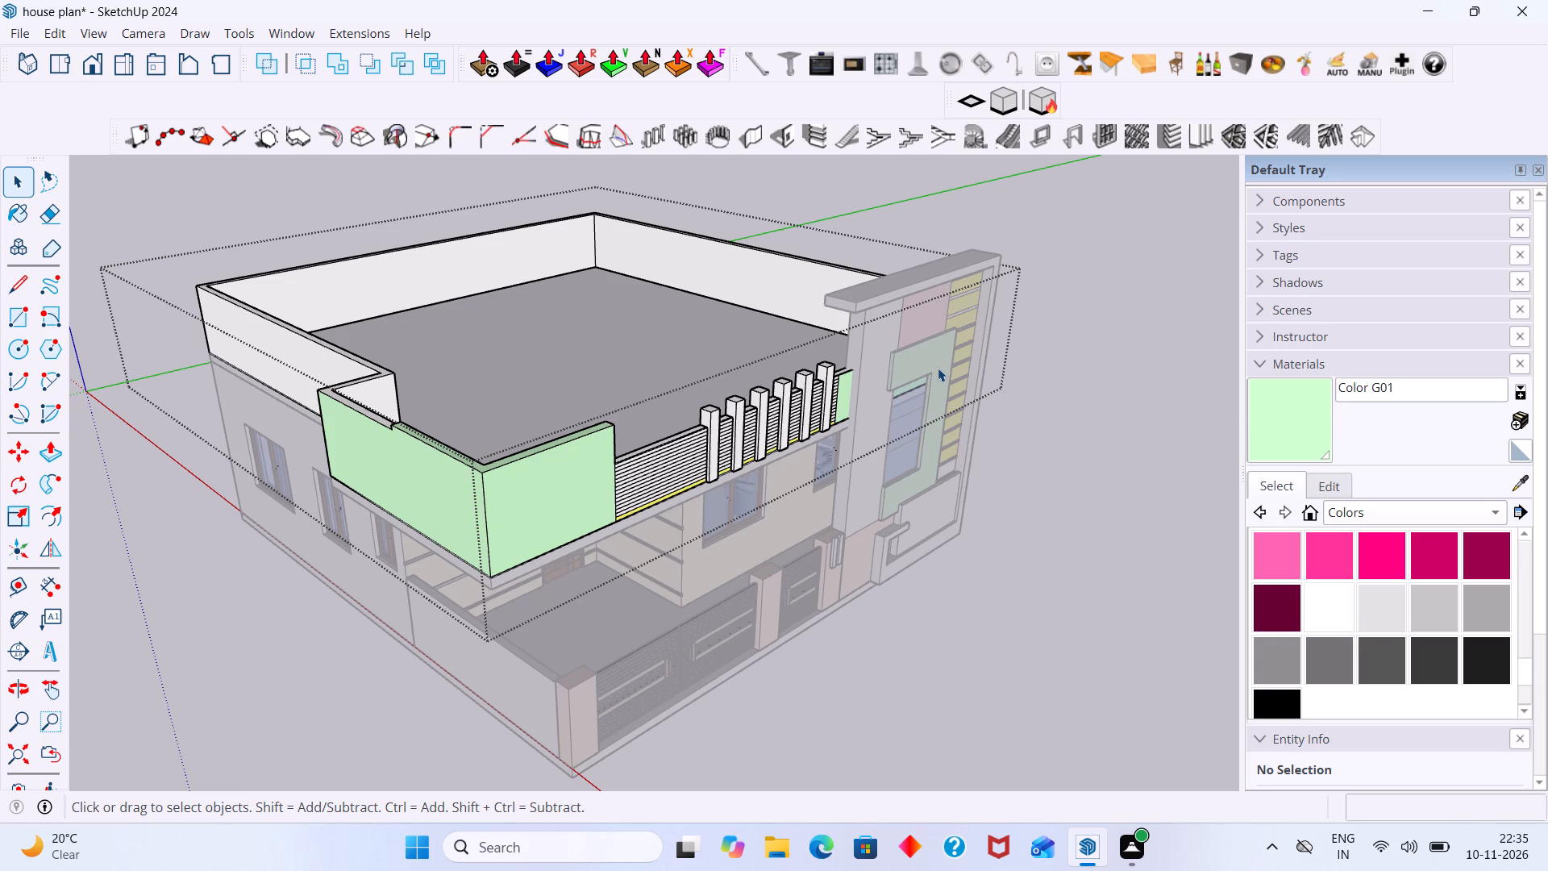
pyautogui.click(1091, 256)
pyautogui.click(1093, 311)
# Push/Pull the first strip's top face up 11 1/16" to the top corner of the large green parapet panel, then leave the strip group.
pyautogui.moveTo(875, 398); pyautogui.dragTo(618, 425, button='middle')
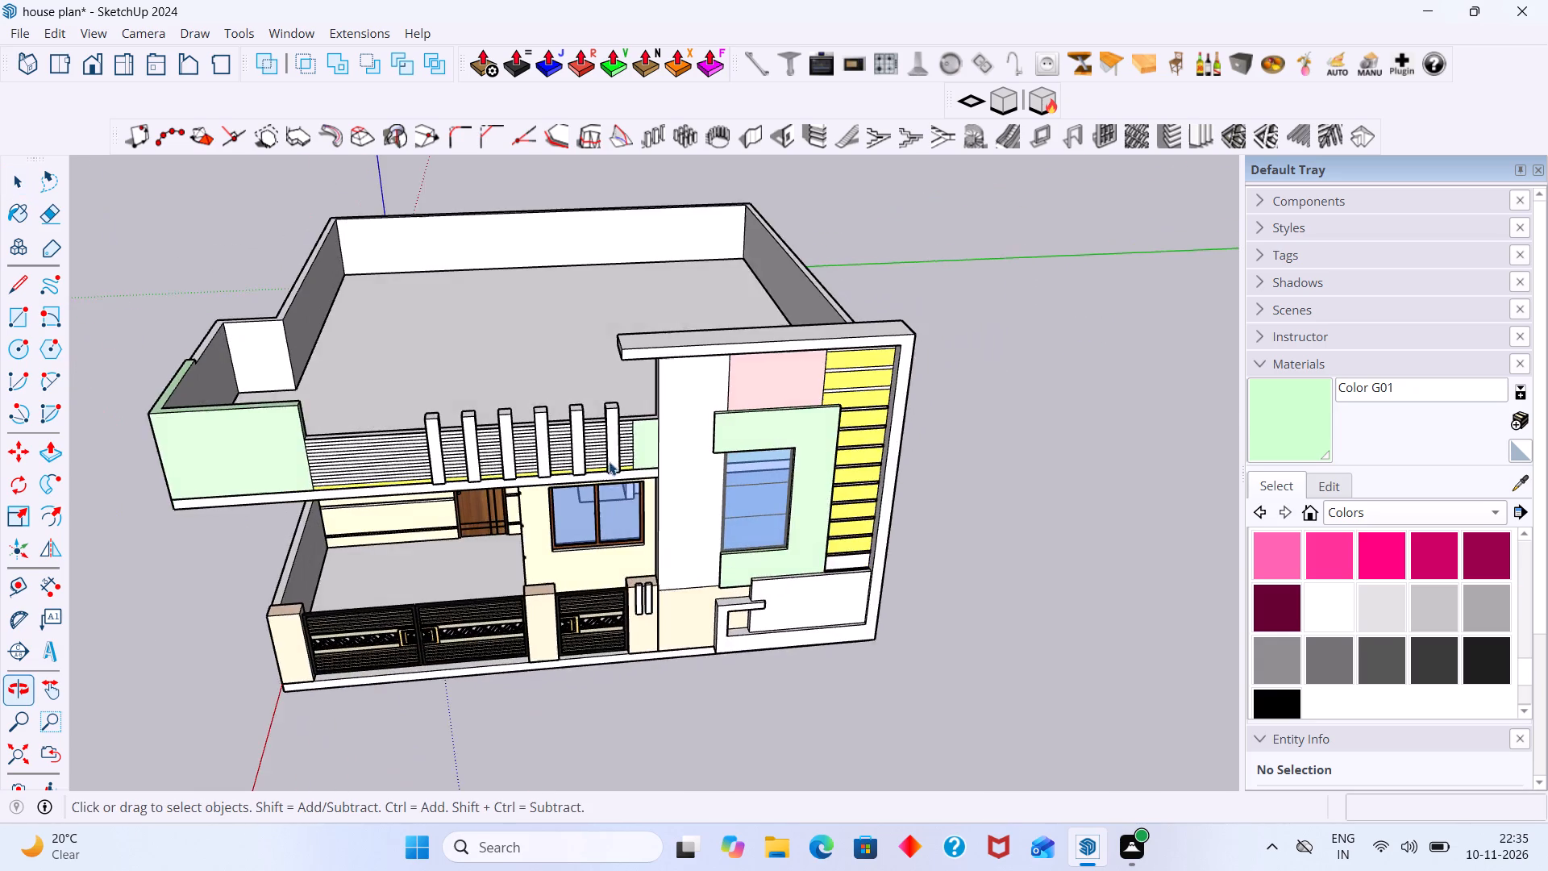
pyautogui.scroll(2, 608, 474)
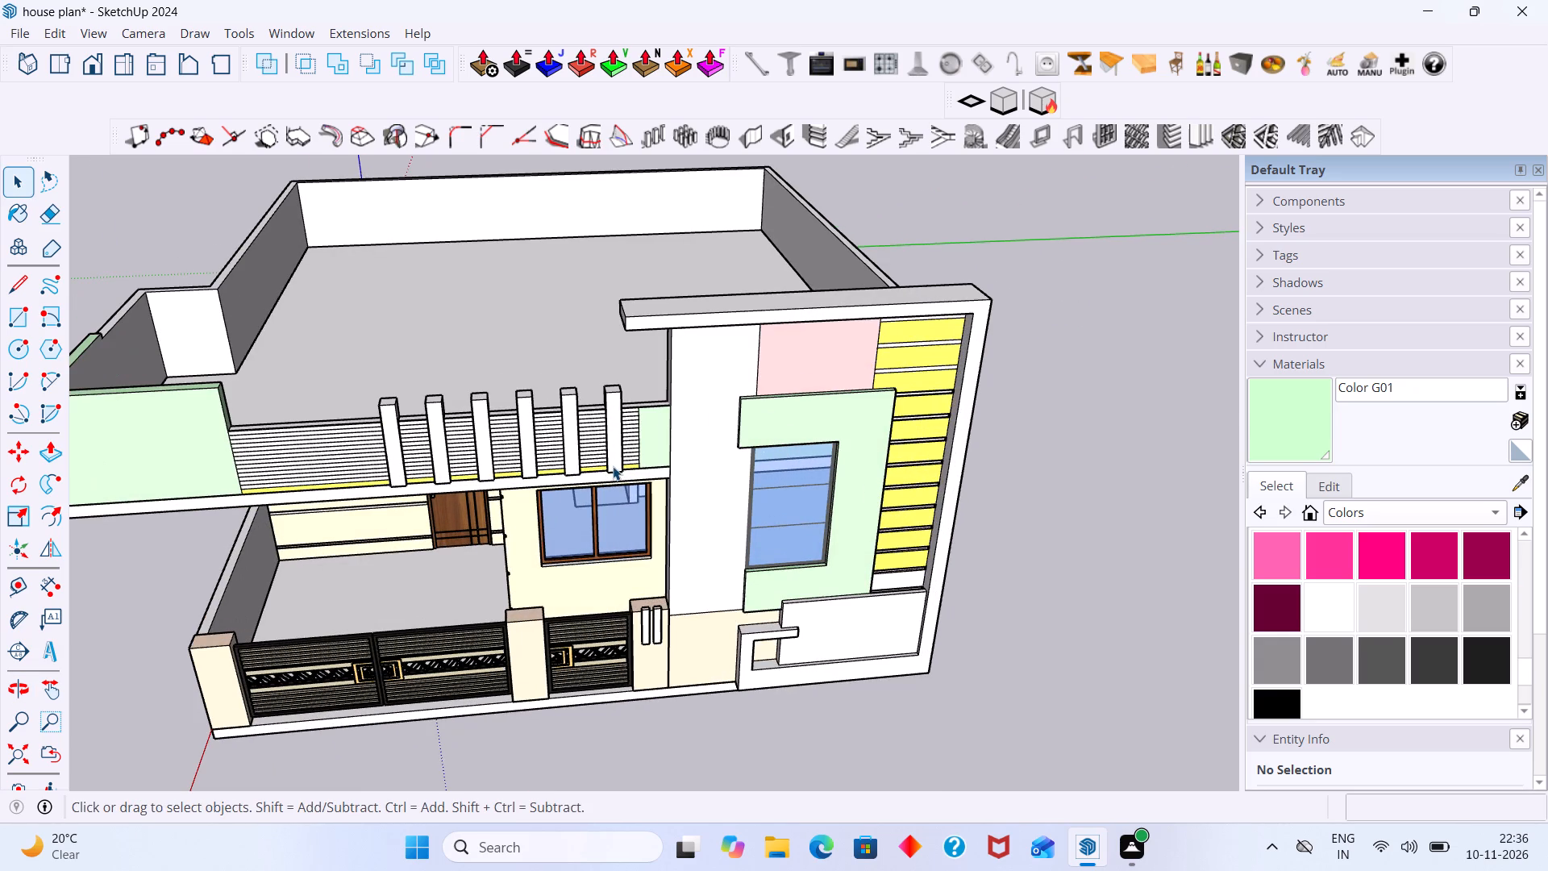
pyautogui.scroll(6, 398, 378)
pyautogui.moveTo(375, 454); pyautogui.dragTo(520, 425, button='middle')
pyautogui.scroll(12, 665, 370)
pyautogui.click(751, 359)
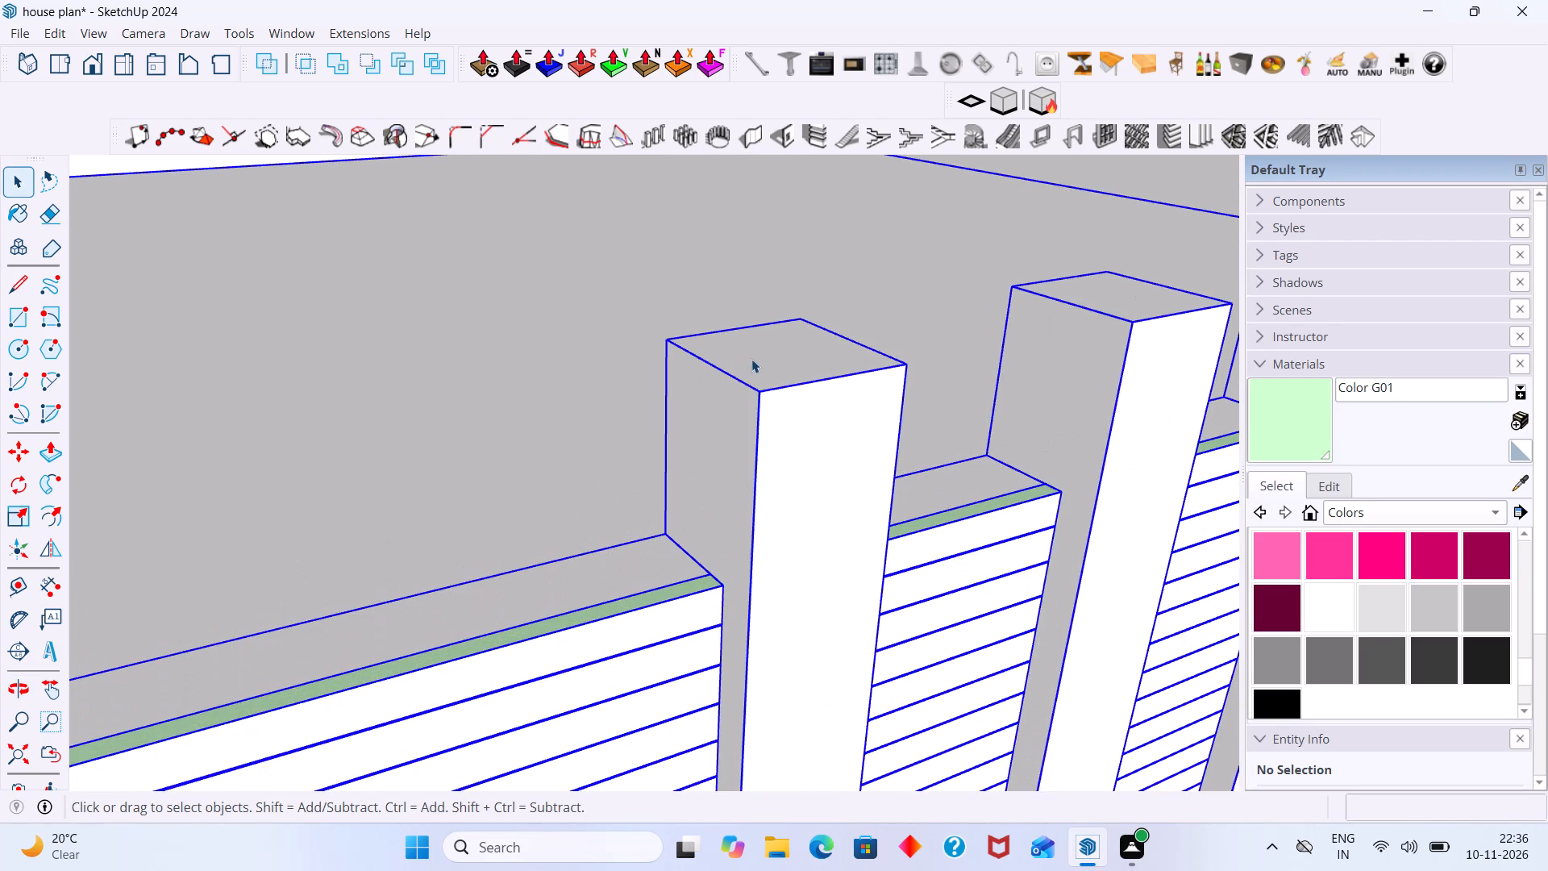
pyautogui.tripleClick(755, 357)
pyautogui.doubleClick(756, 356)
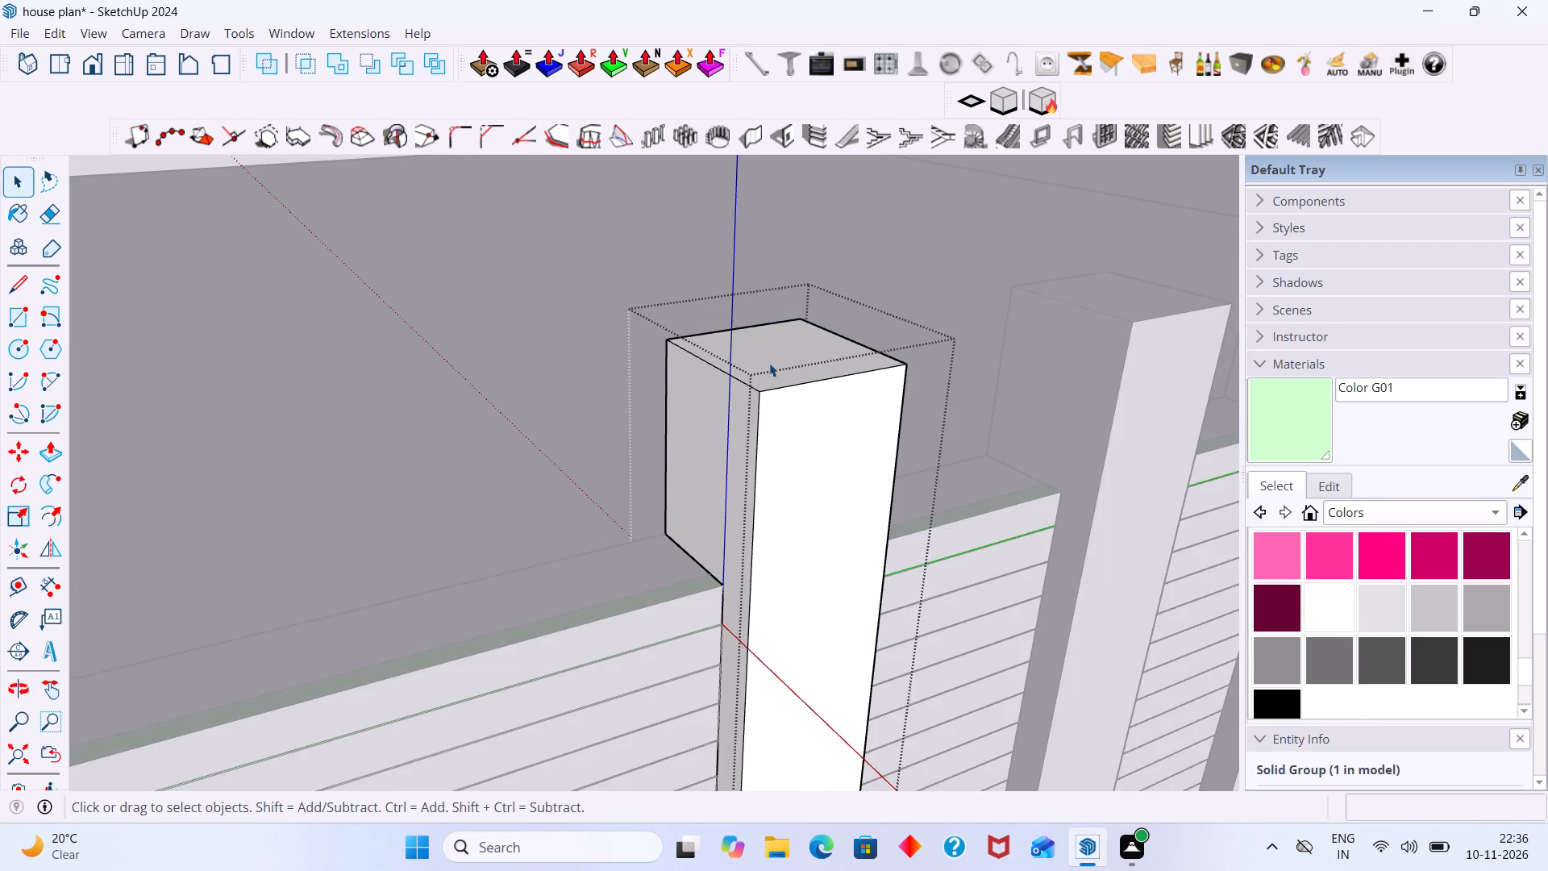
pyautogui.click(769, 363)
pyautogui.press('p')
pyautogui.click(769, 363)
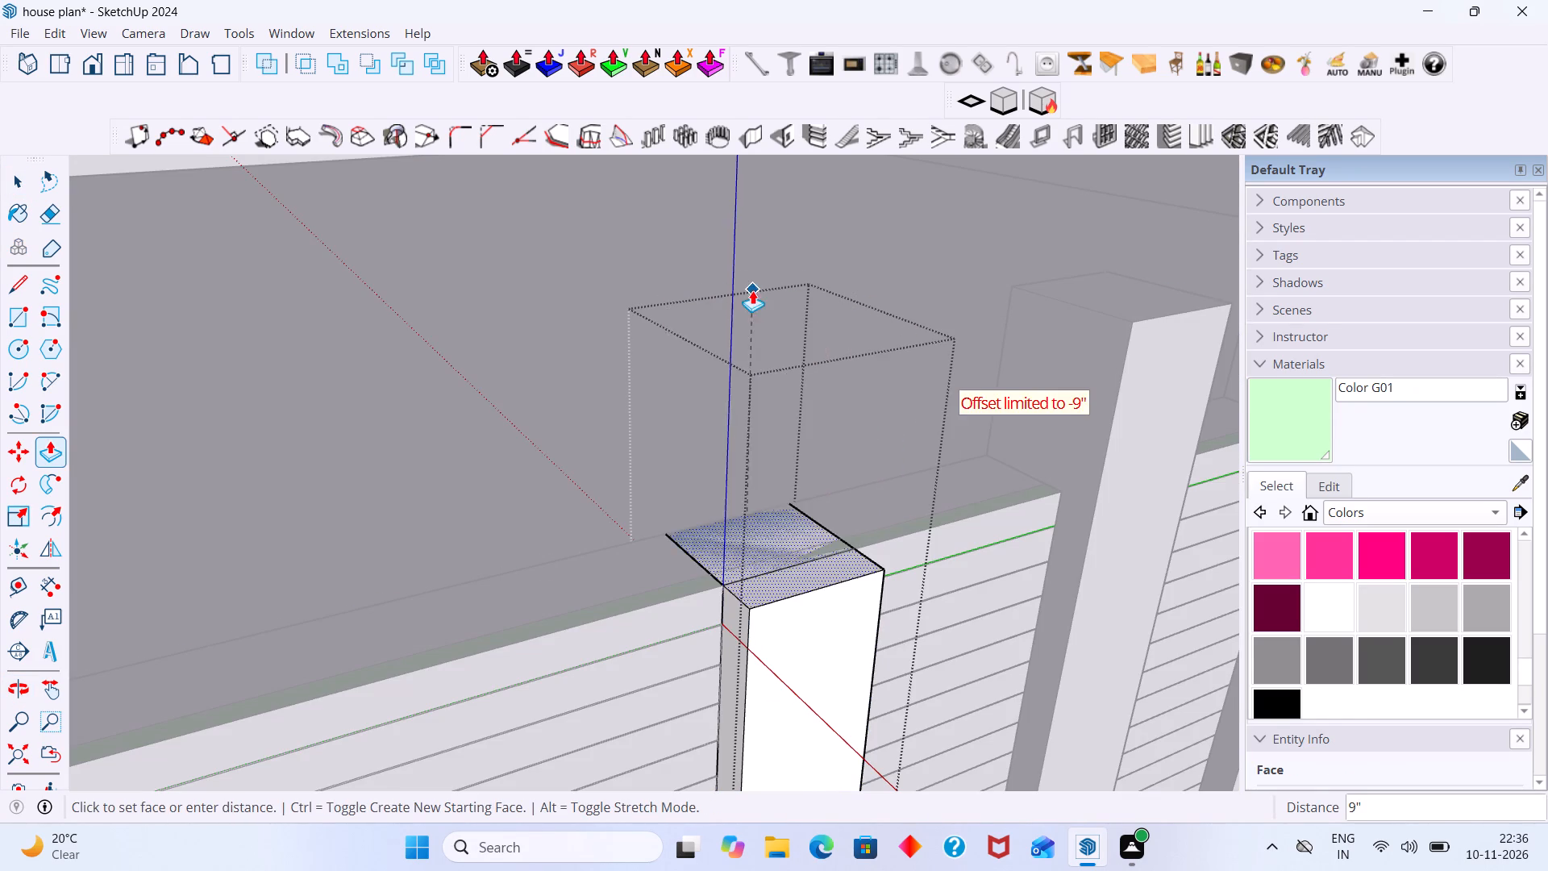
pyautogui.scroll(-6, 739, 264)
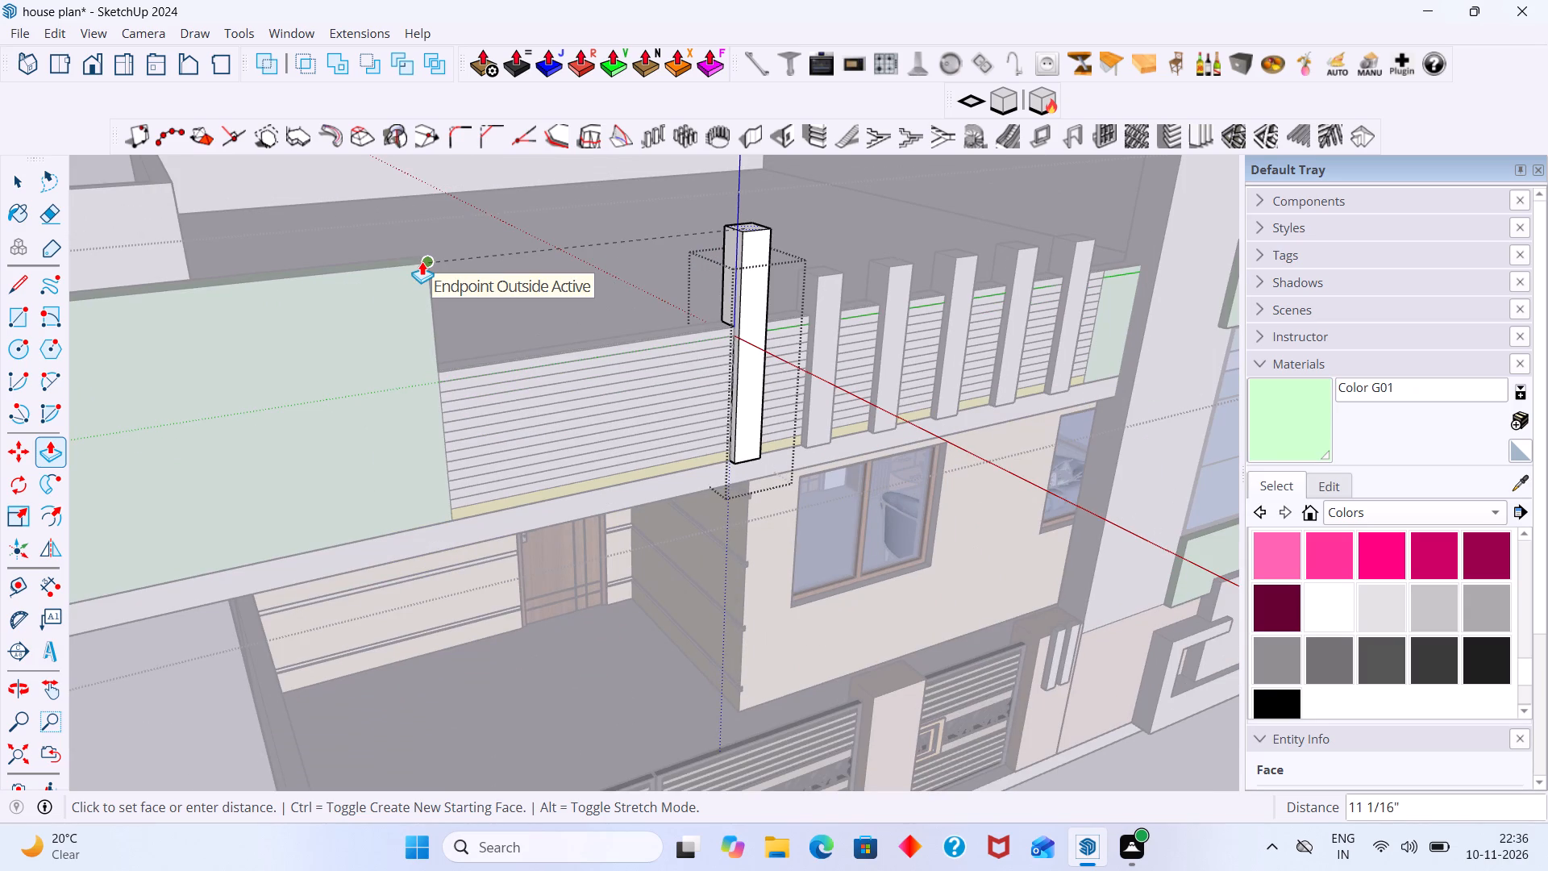
pyautogui.click(434, 260)
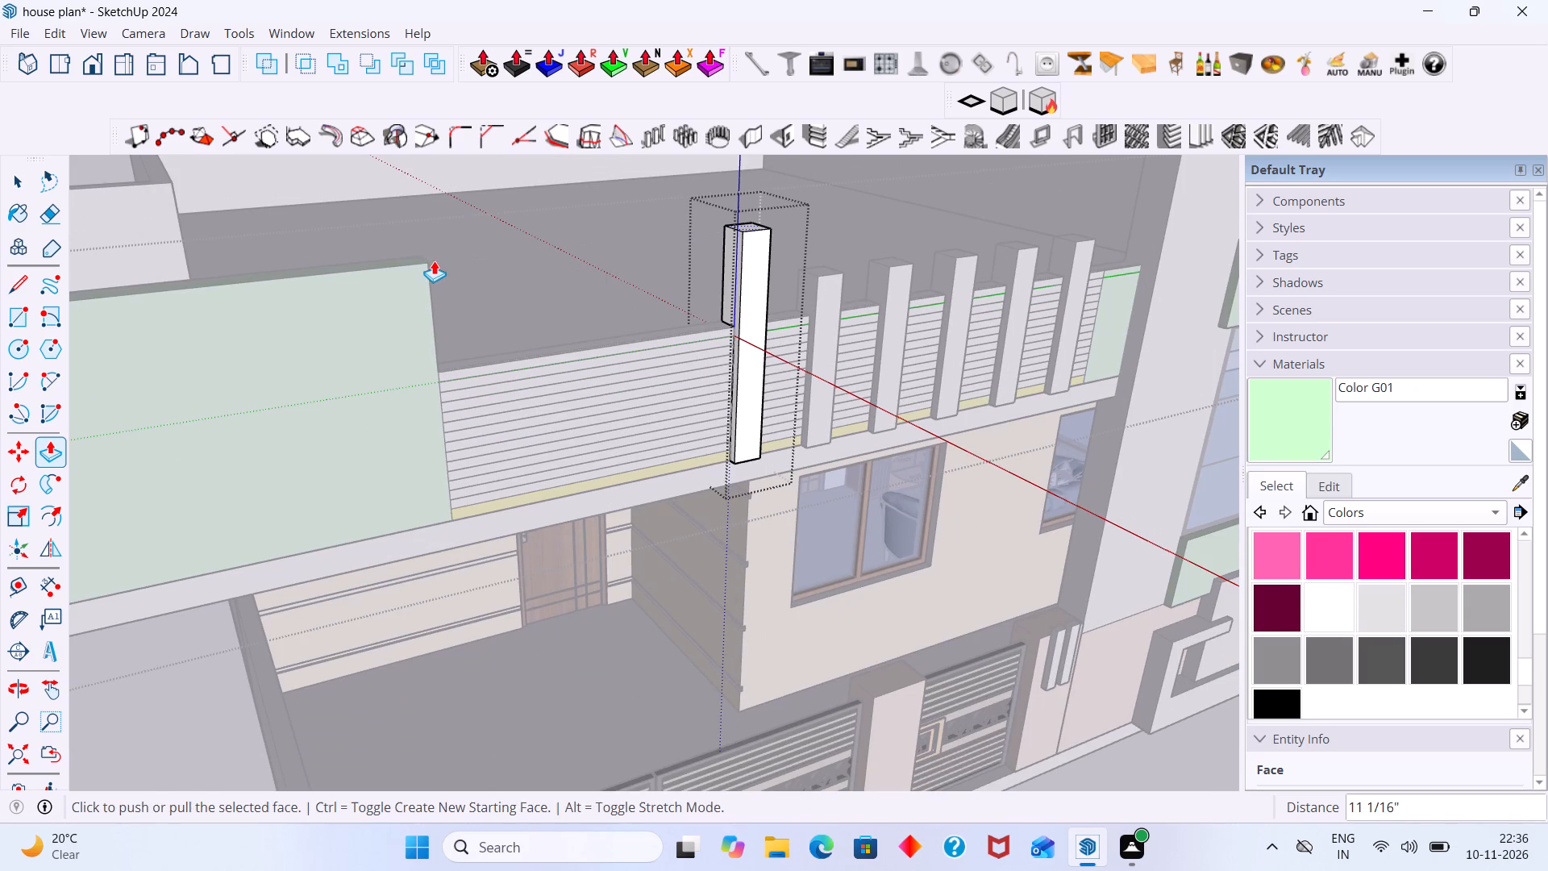
pyautogui.press('space')
pyautogui.scroll(-7, 617, 319)
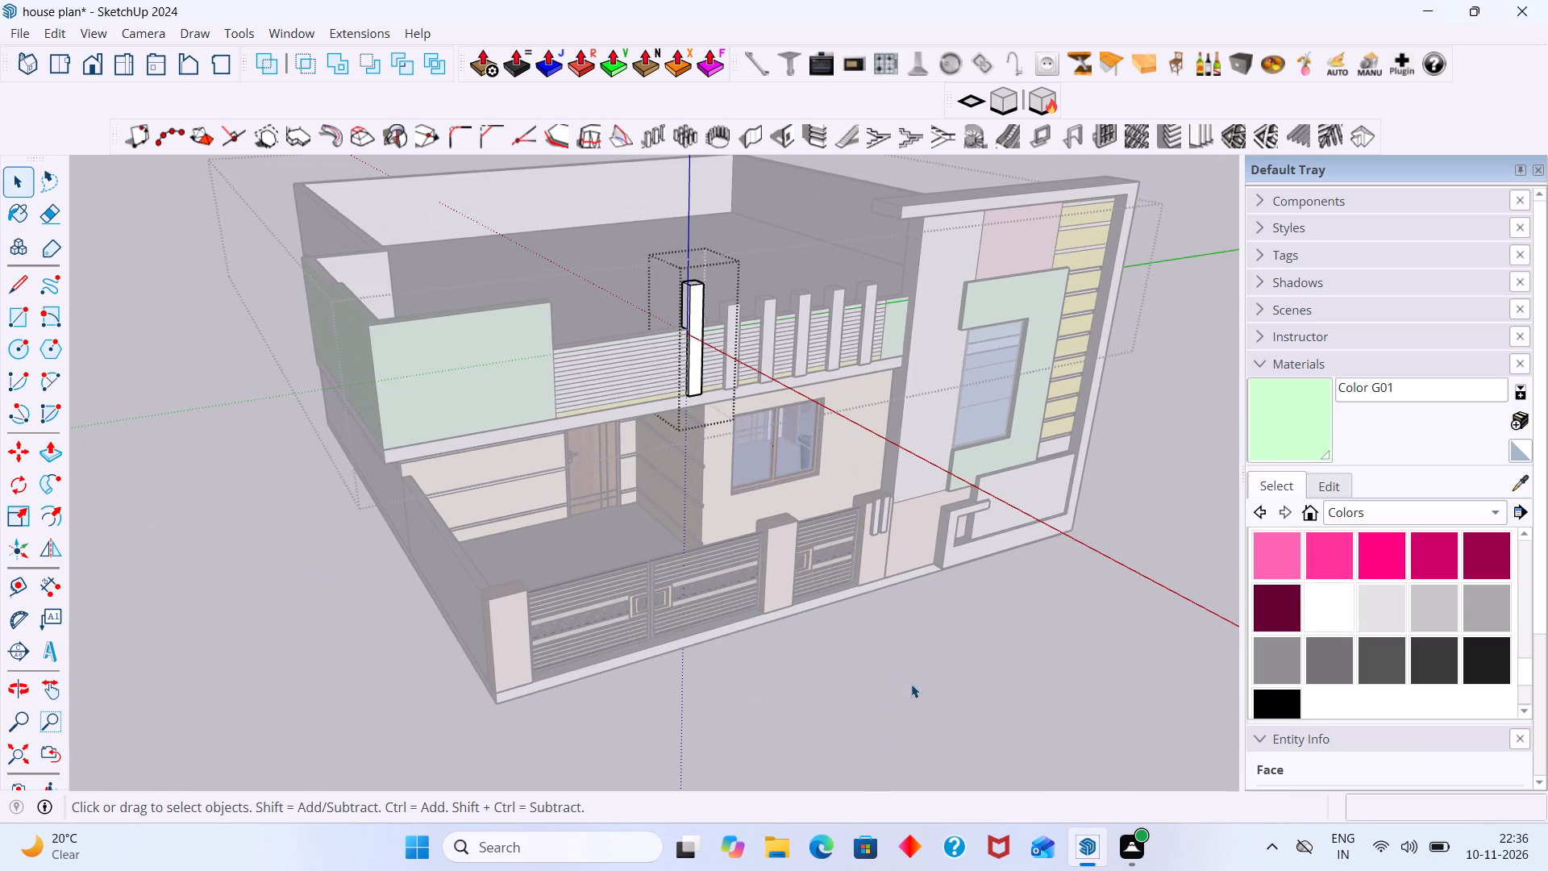
pyautogui.click(920, 696)
# Raise the second strip's top face with Push/Pull by the same 11 1/16" distance and leave its group.
pyautogui.moveTo(774, 393); pyautogui.dragTo(759, 435, button='middle')
pyautogui.scroll(-1, 766, 407)
pyautogui.scroll(12, 697, 361)
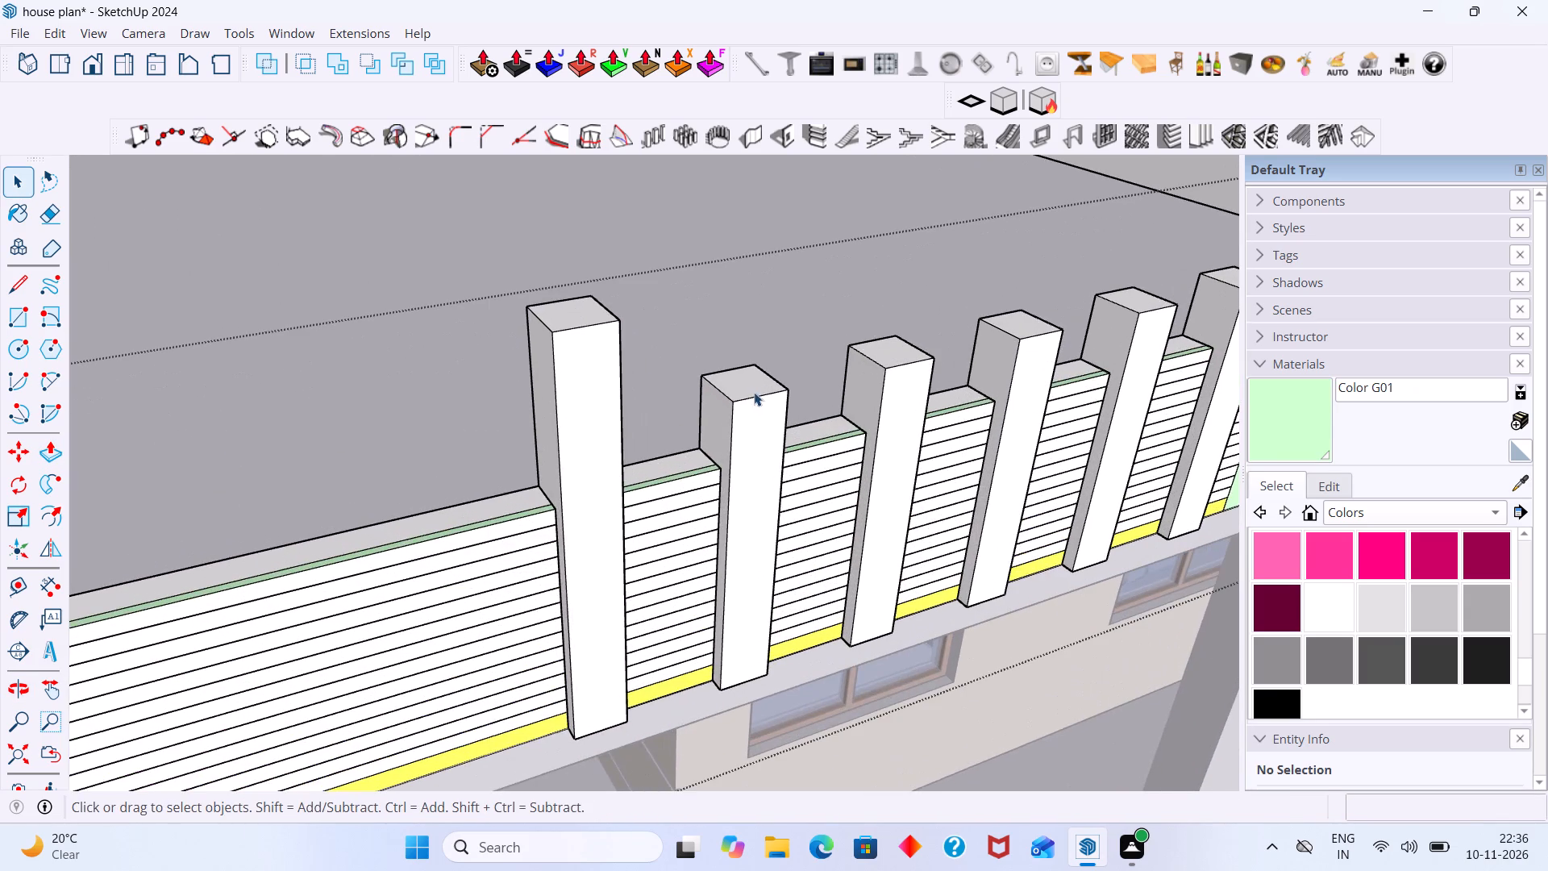
pyautogui.click(754, 389)
pyautogui.scroll(2, 754, 384)
pyautogui.doubleClick(748, 378)
pyautogui.click(740, 387)
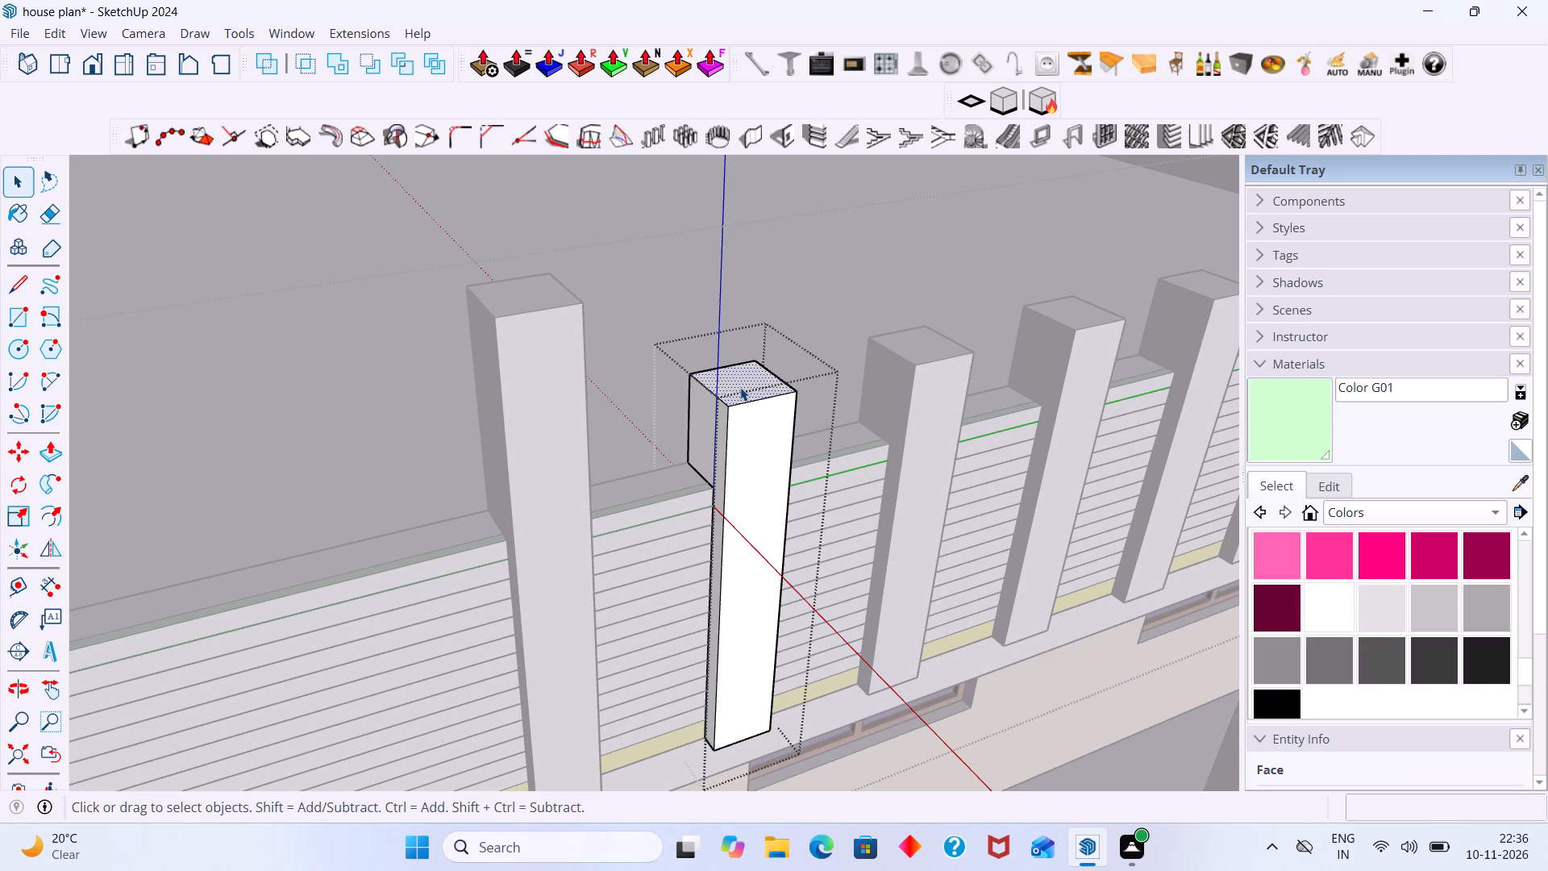
pyautogui.press('p')
pyautogui.doubleClick(740, 387)
pyautogui.press('space')
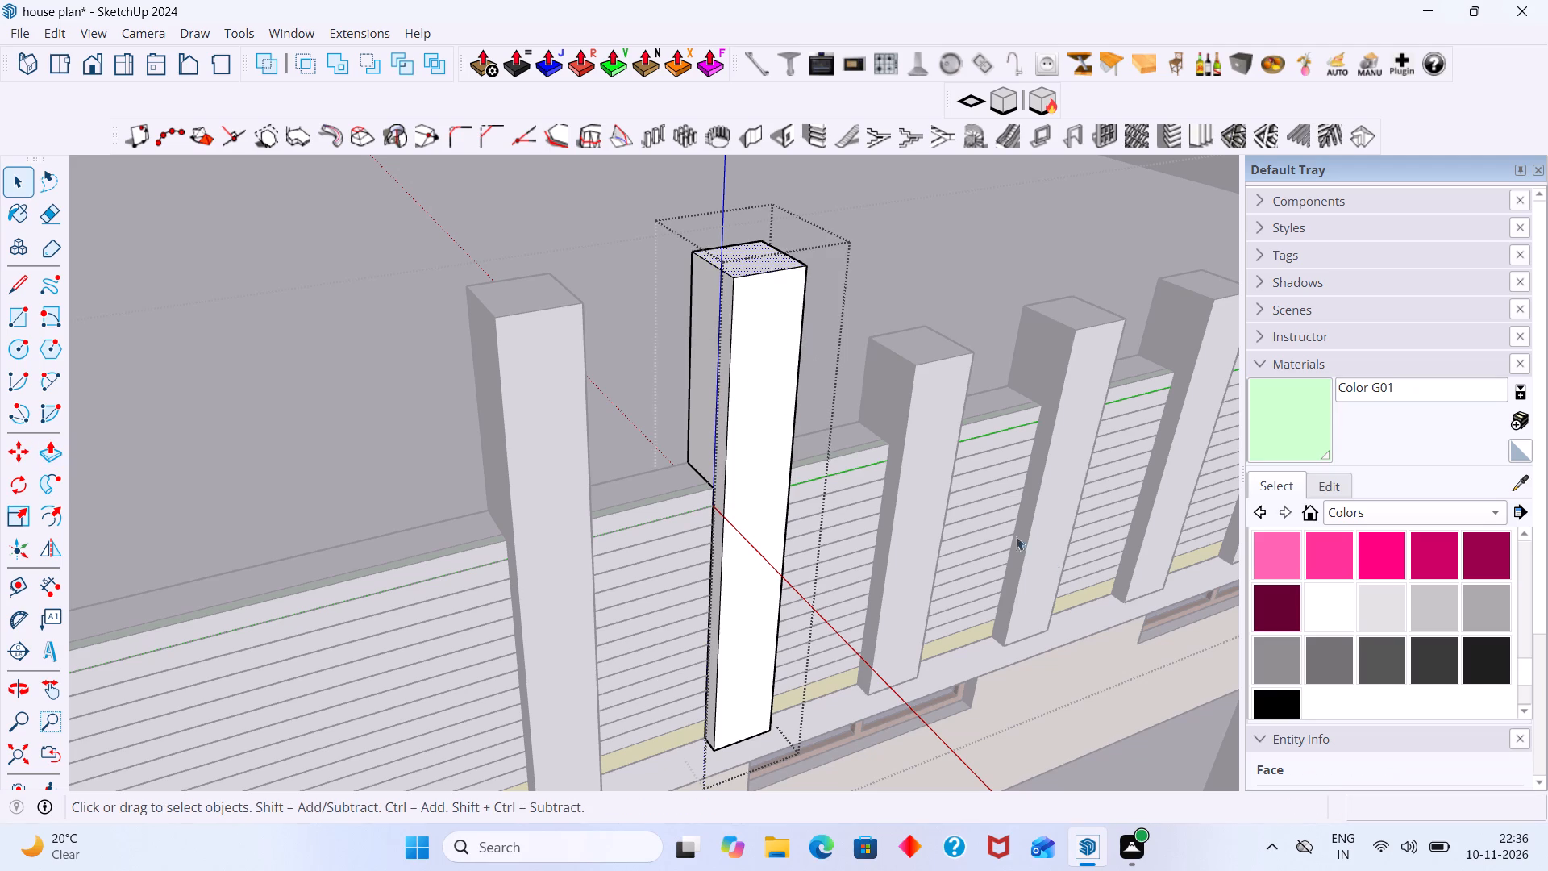
pyautogui.click(1119, 708)
# Raise the third strip's top face with Push/Pull by the same 11 1/16" distance and leave its group.
pyautogui.scroll(3, 905, 474)
pyautogui.doubleClick(929, 312)
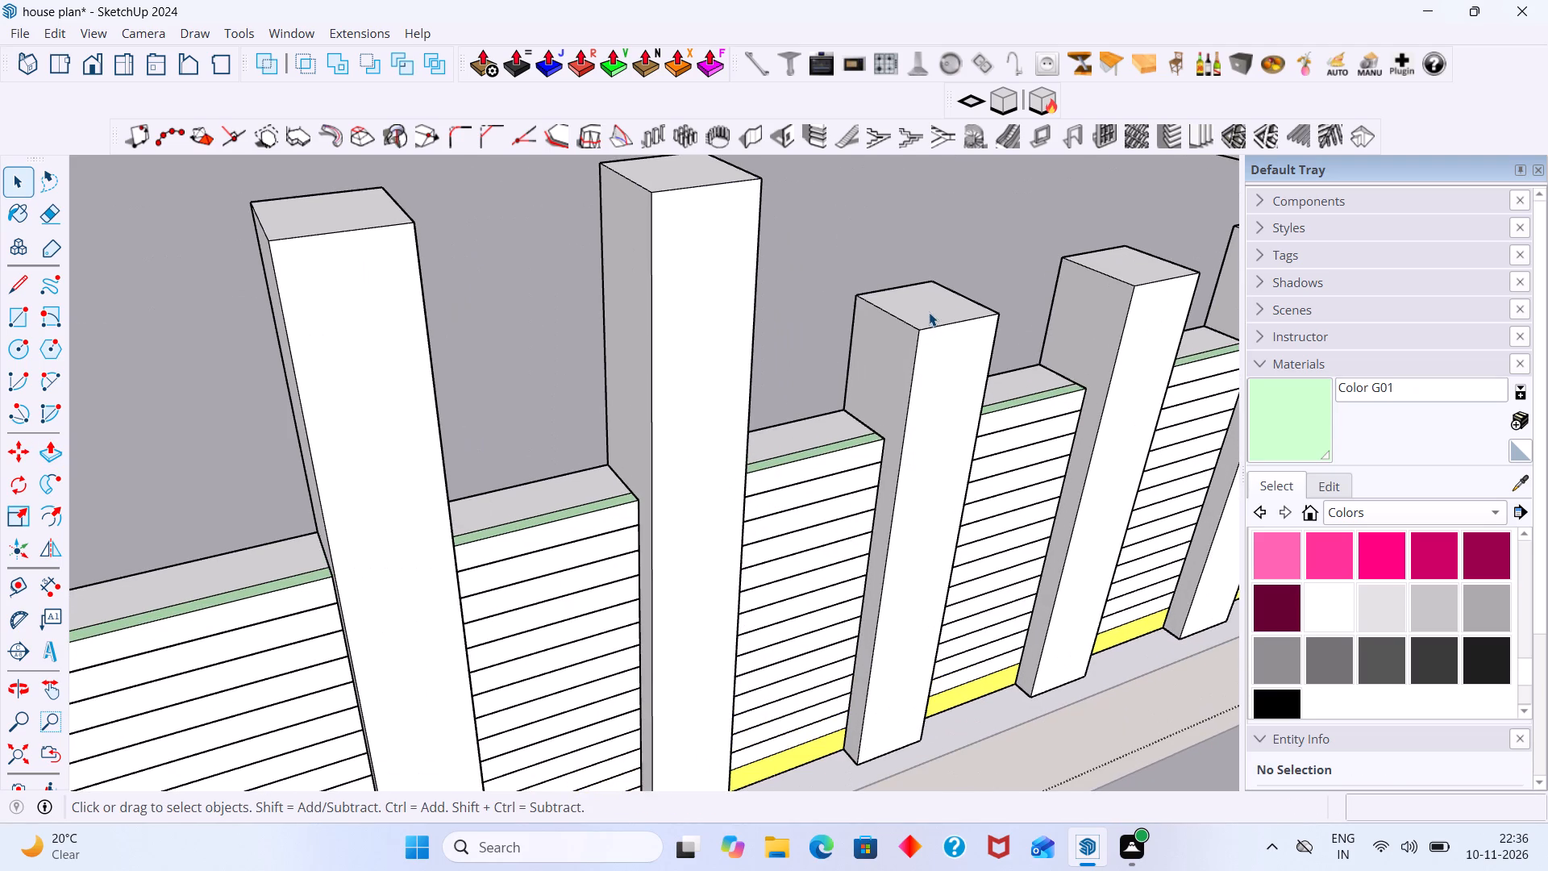
pyautogui.click(927, 307)
pyautogui.press('p')
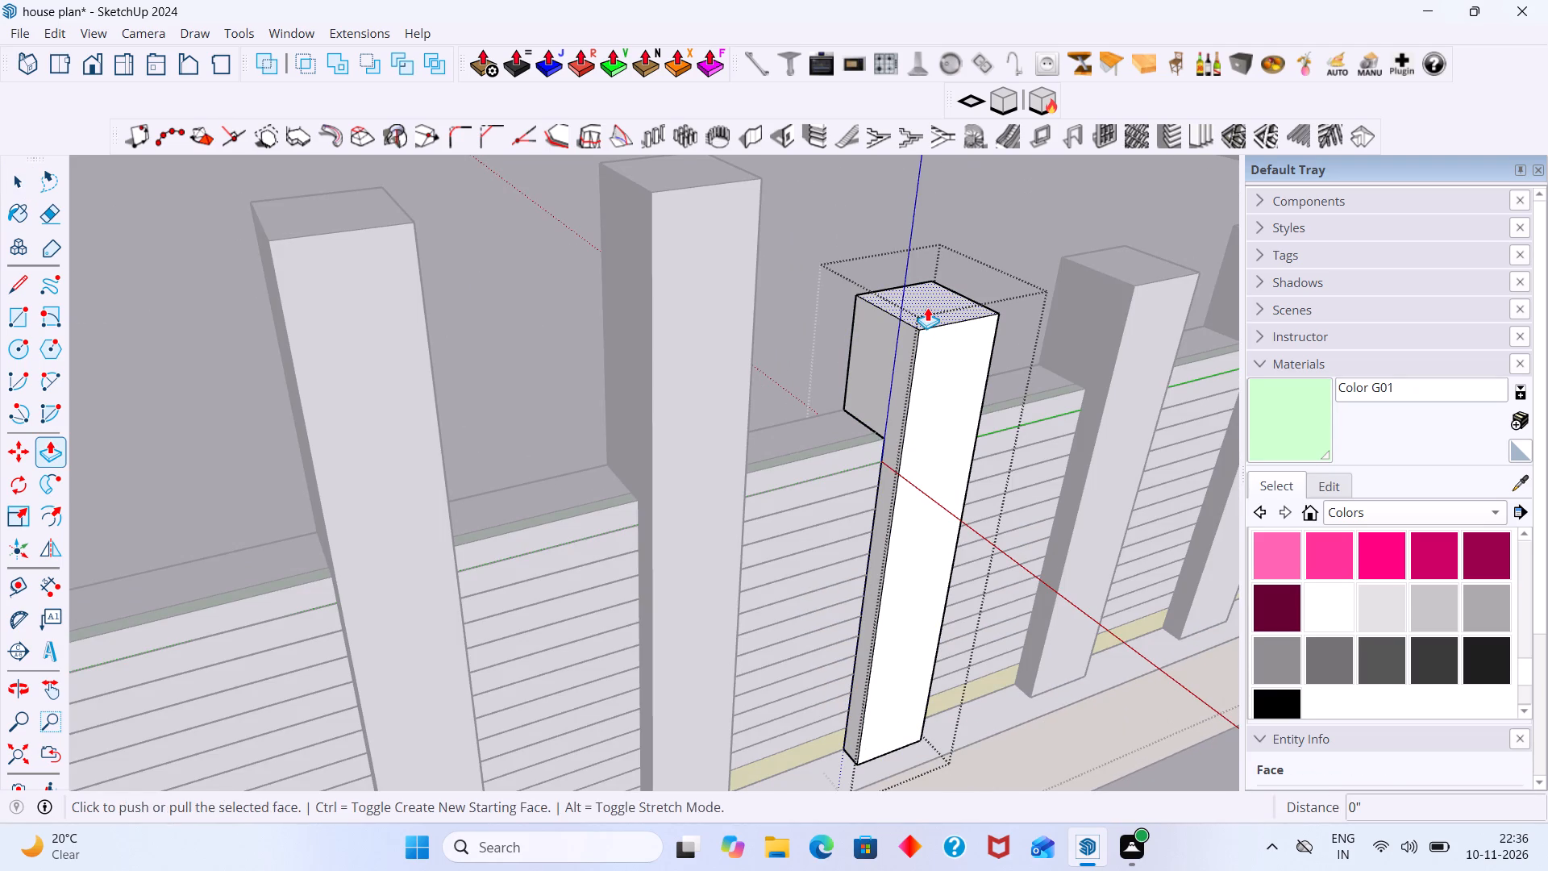
pyautogui.doubleClick(927, 307)
pyautogui.press('space')
pyautogui.scroll(-9, 935, 427)
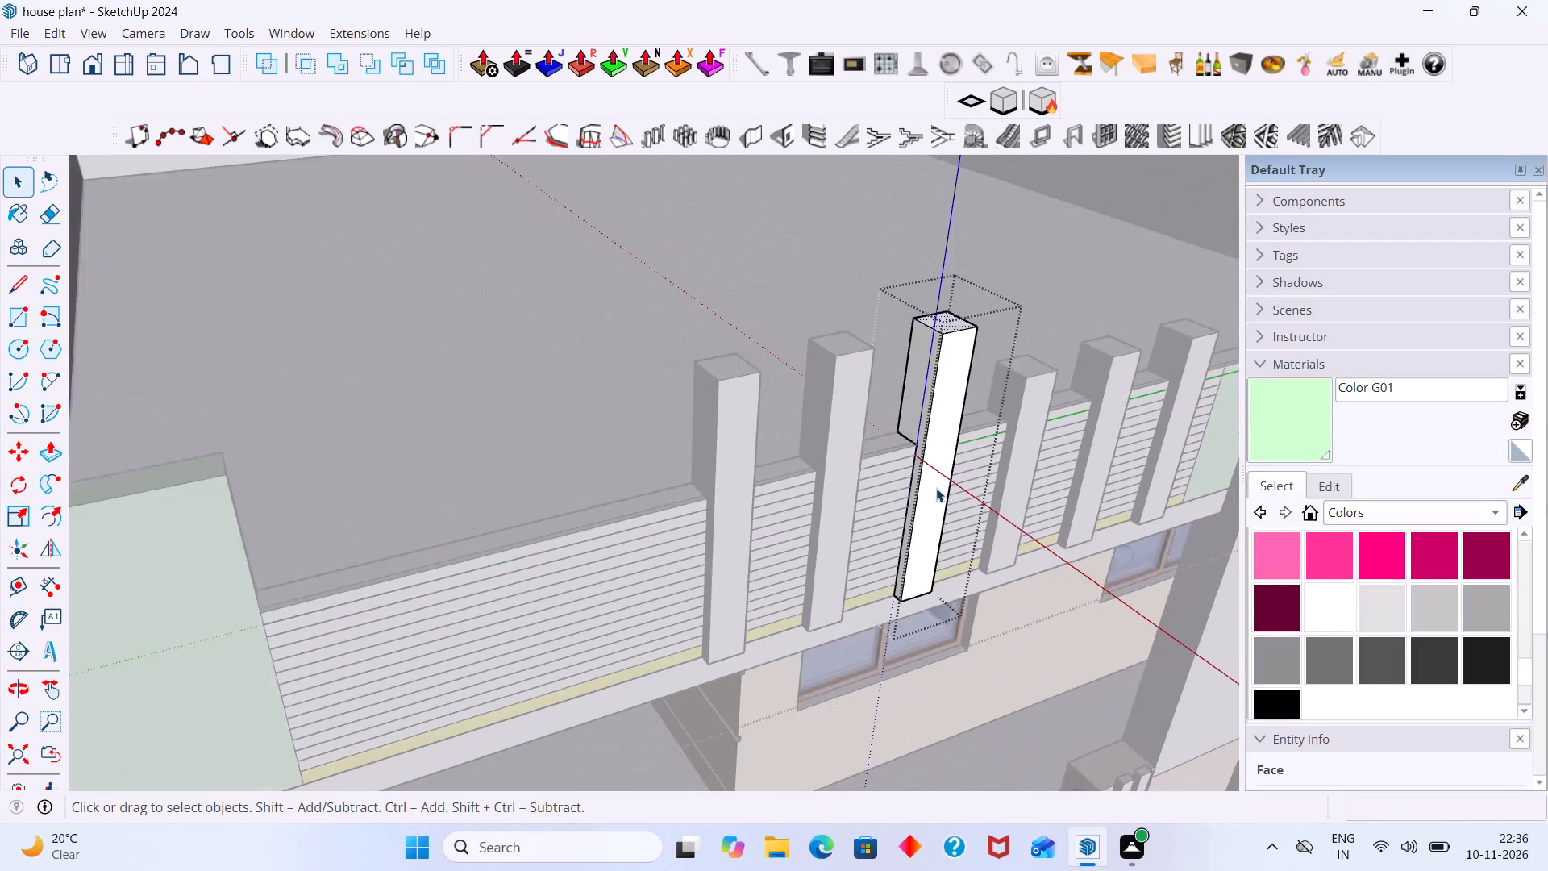
pyautogui.scroll(-1, 936, 488)
pyautogui.click(1048, 653)
# Push/Pull the fourth strip's top face up to the top corner of the neighbouring third strip, 10 7/8", and leave its group.
pyautogui.moveTo(1018, 474); pyautogui.dragTo(870, 498, button='middle')
pyautogui.scroll(7, 875, 461)
pyautogui.click(735, 476)
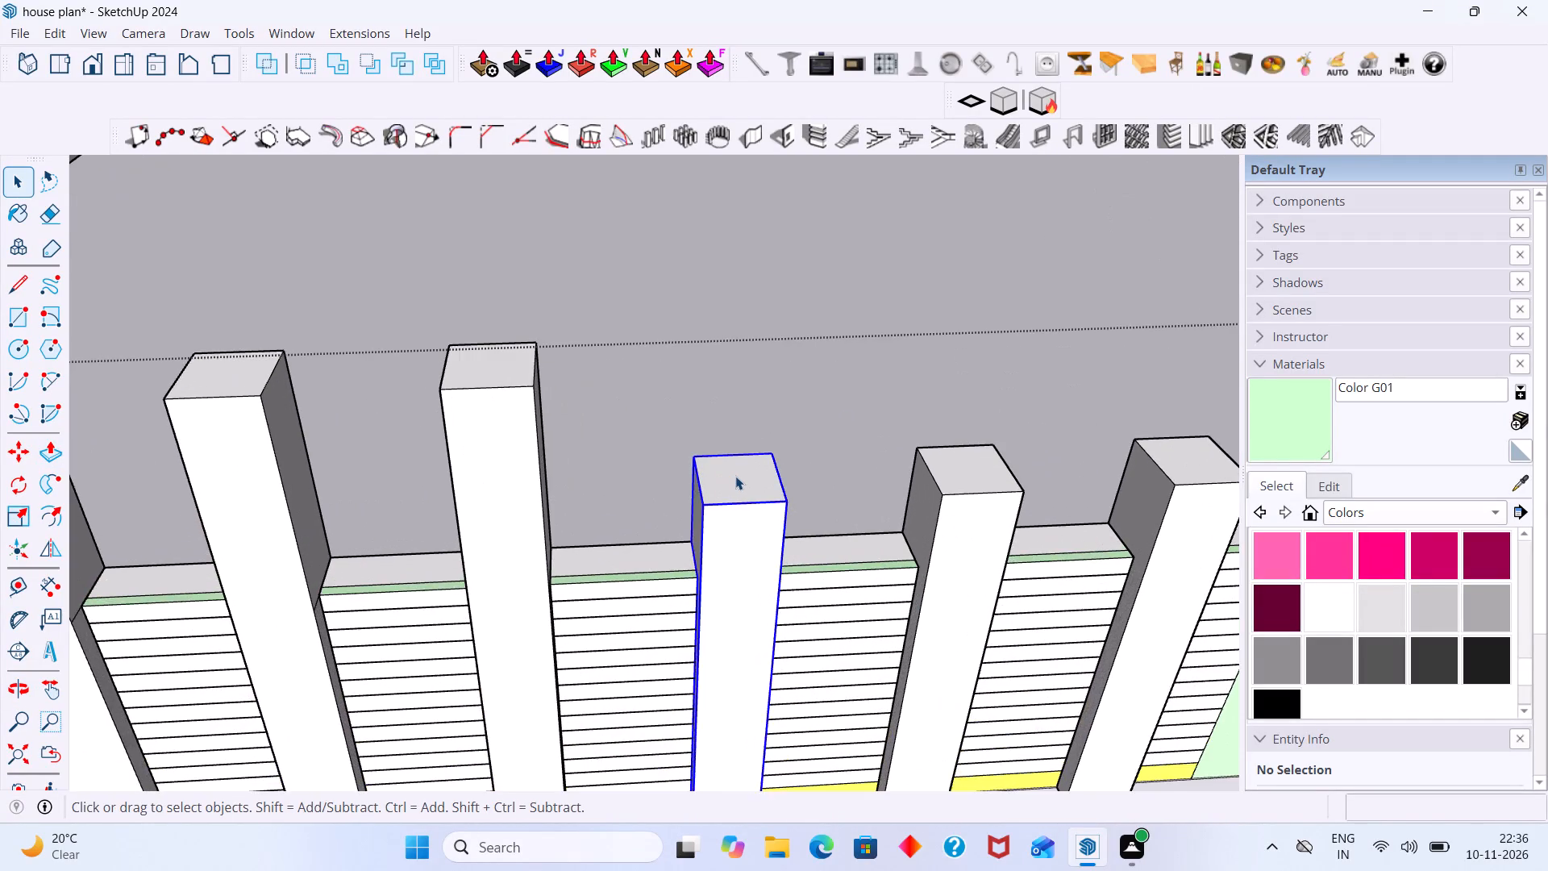
pyautogui.scroll(3, 735, 476)
pyautogui.doubleClick(735, 475)
pyautogui.click(735, 490)
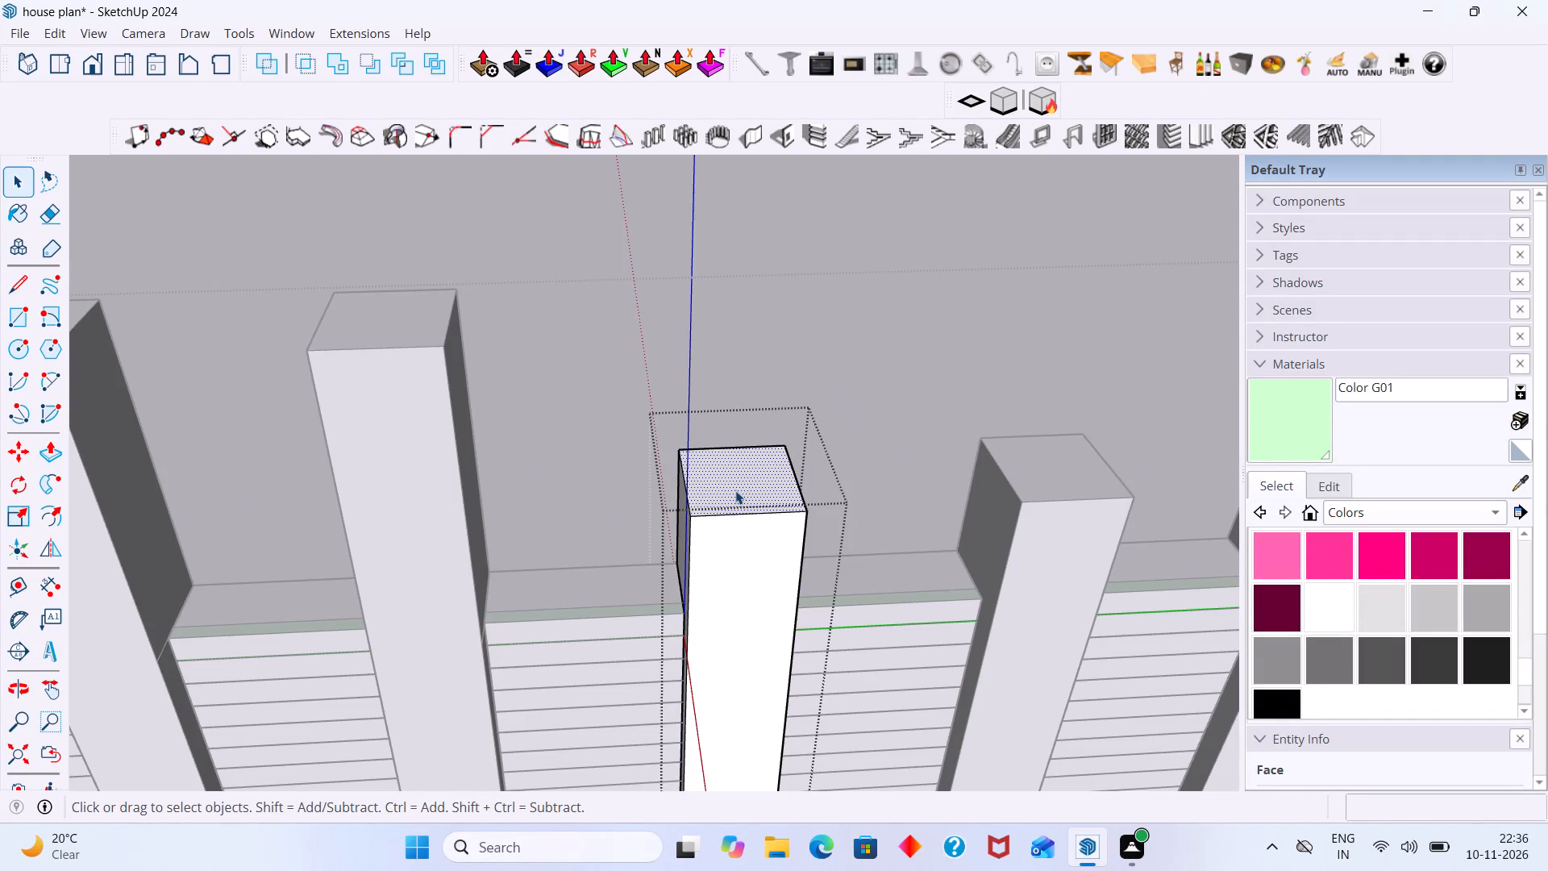
pyautogui.press('p')
pyautogui.doubleClick(735, 490)
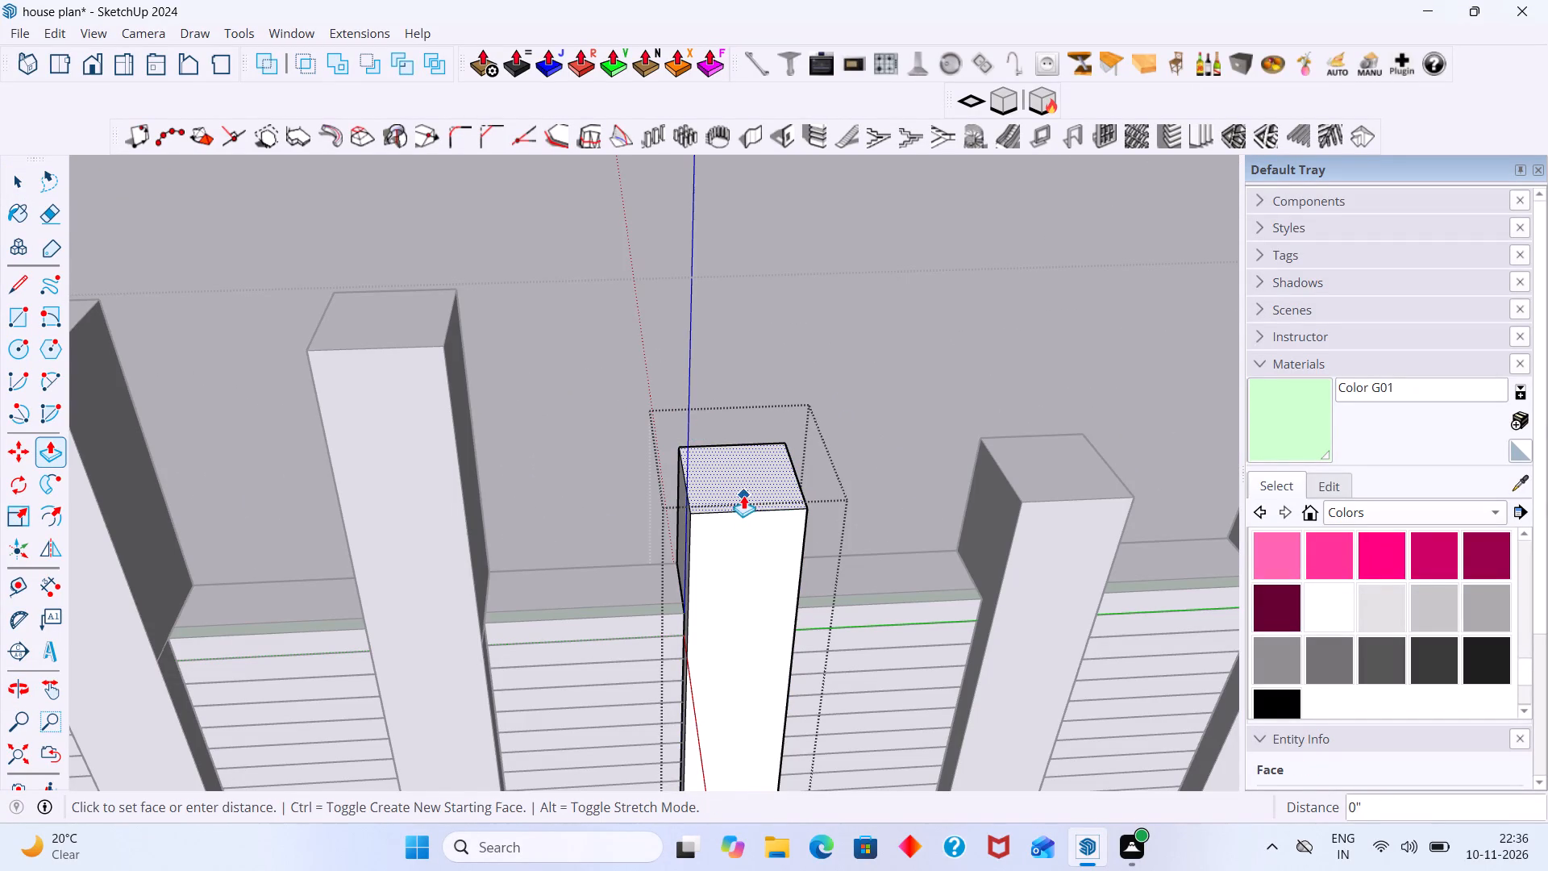
pyautogui.click(743, 496)
pyautogui.click(447, 347)
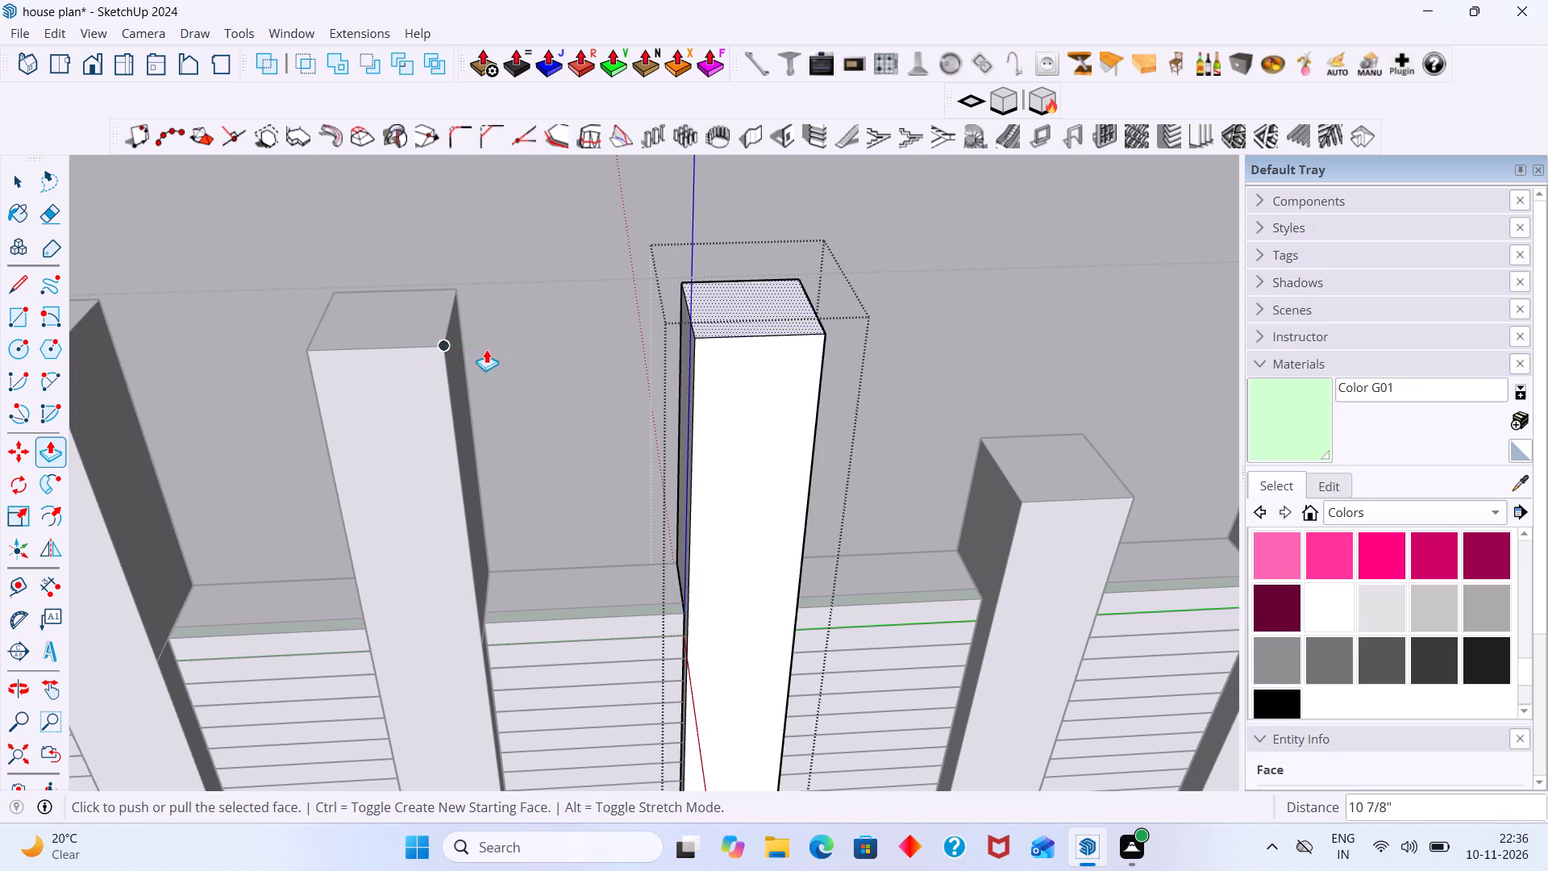
pyautogui.press('space')
pyautogui.scroll(-7, 638, 446)
pyautogui.click(816, 406)
# Raise the fifth strip's top face by repeating the last Push/Pull distance of 10 7/8", and leave its group.
pyautogui.scroll(4, 796, 473)
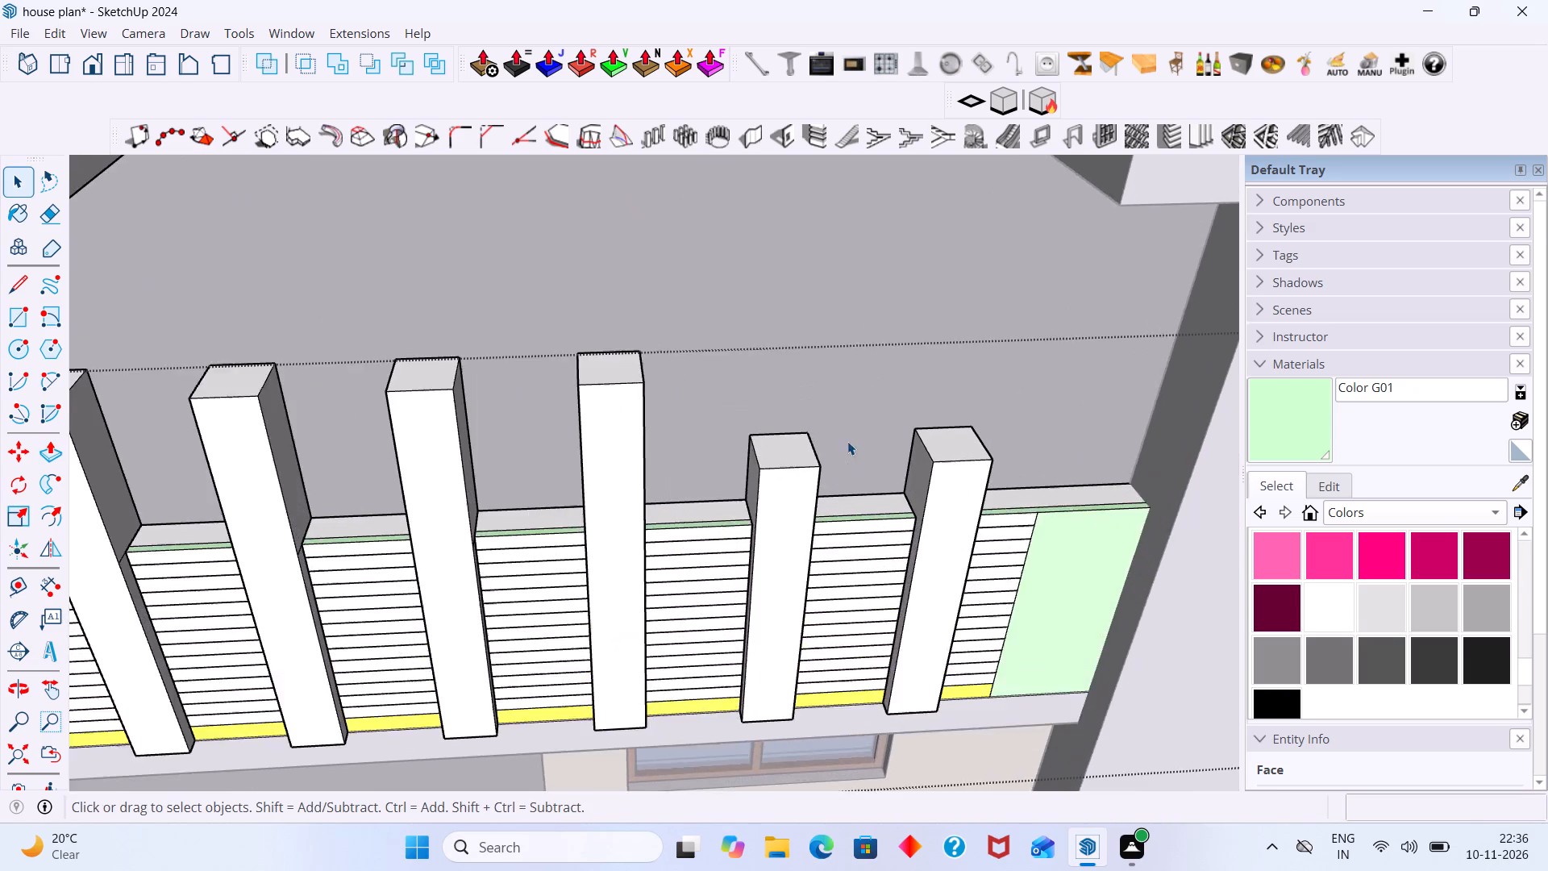
pyautogui.scroll(7, 847, 441)
pyautogui.click(749, 445)
pyautogui.scroll(2, 751, 448)
pyautogui.click(774, 477)
pyautogui.click(776, 470)
pyautogui.tripleClick(786, 482)
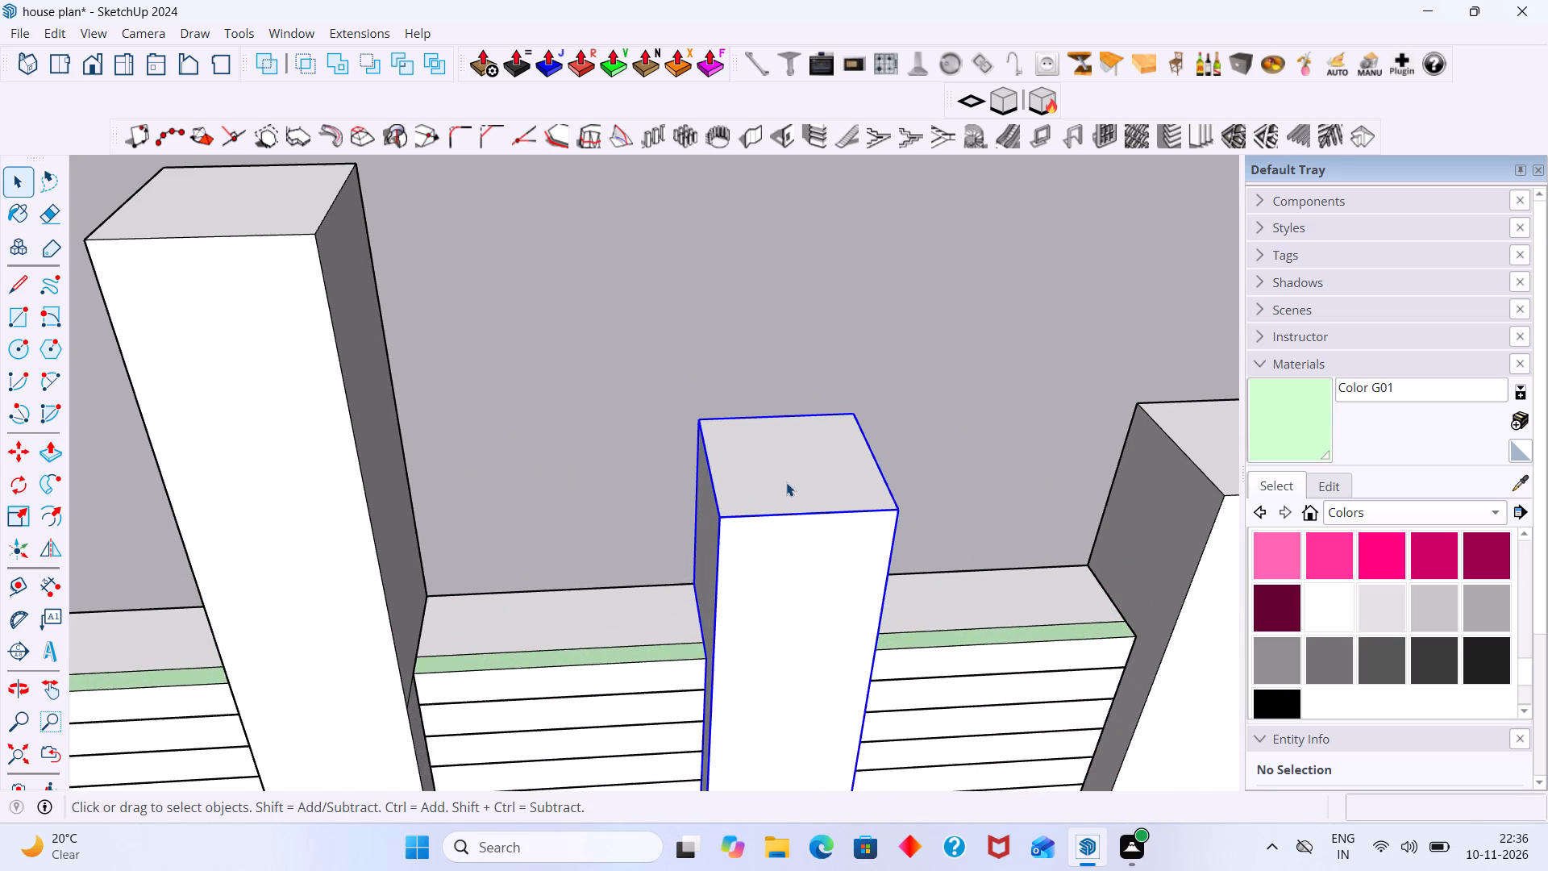
pyautogui.press('p')
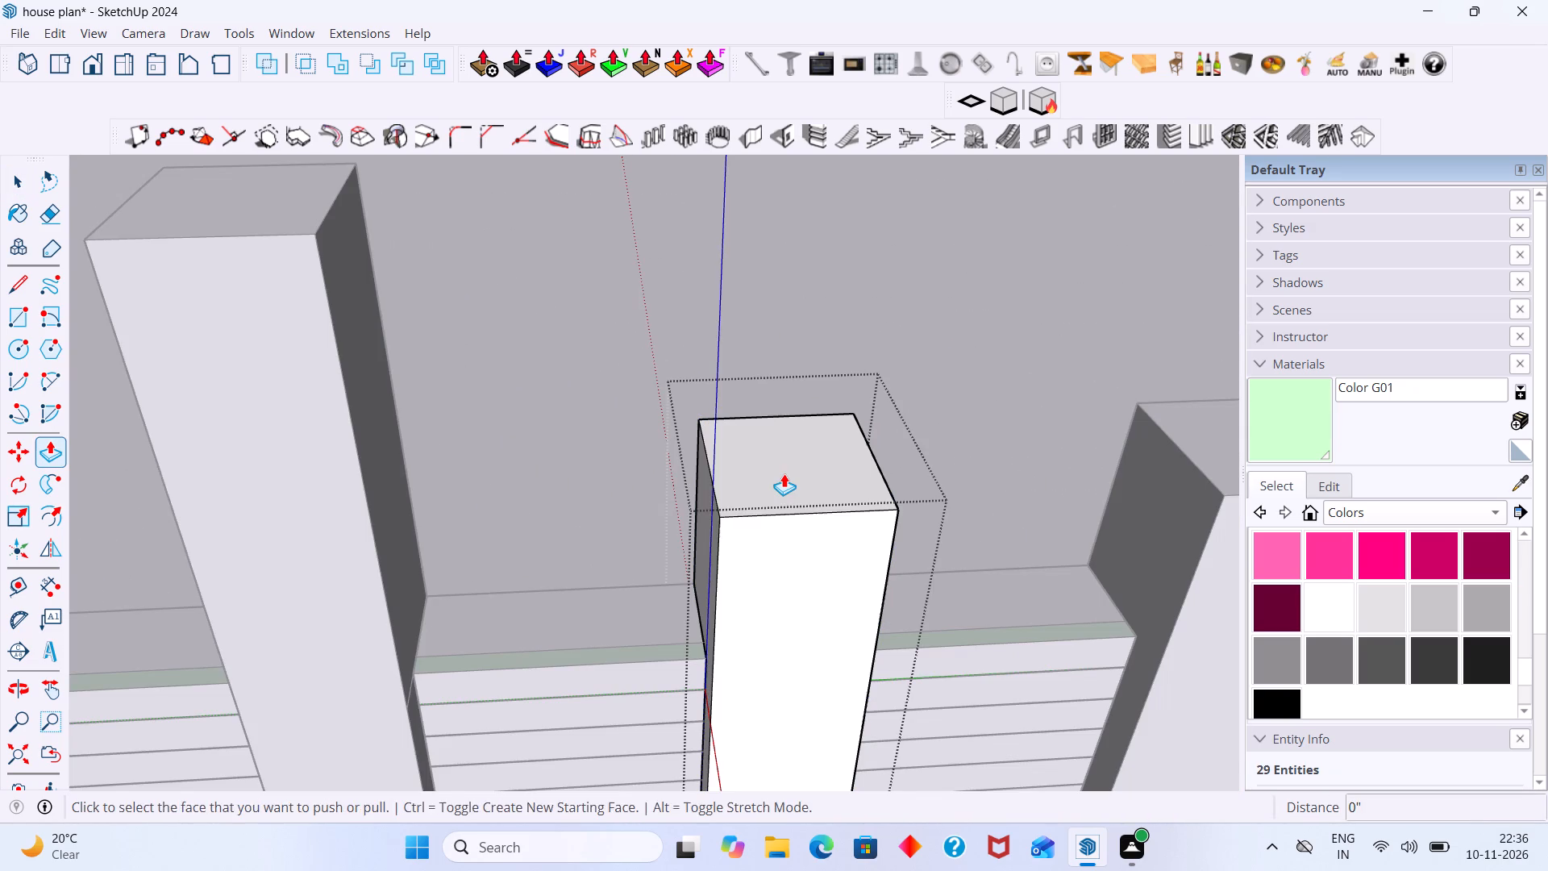
pyautogui.doubleClick(784, 473)
pyautogui.scroll(-3, 780, 472)
pyautogui.press('space')
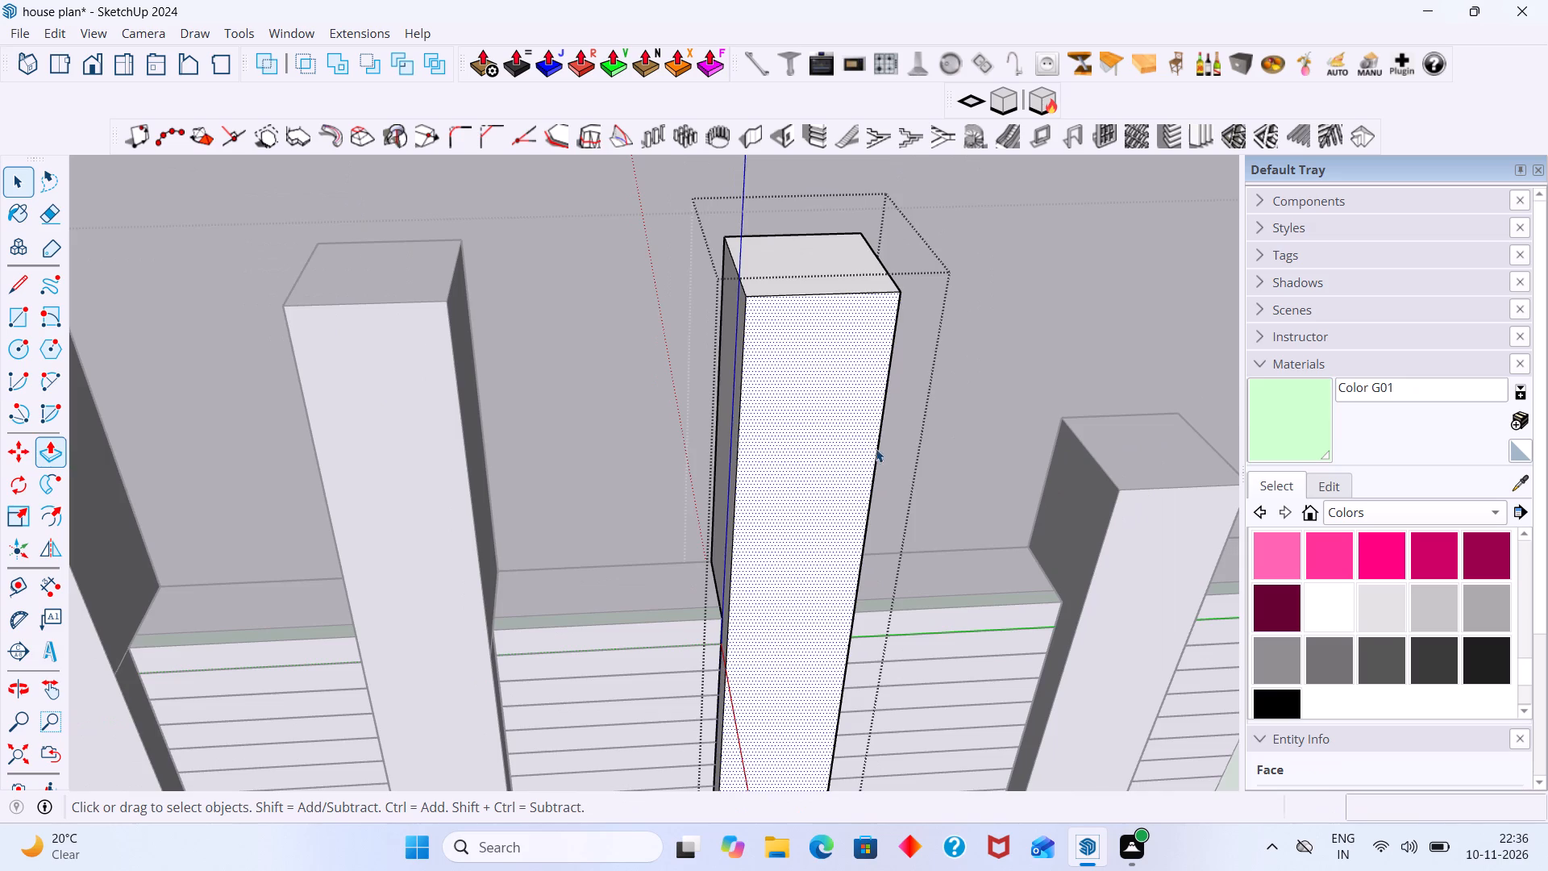
pyautogui.click(1015, 358)
# Raise the sixth strip's top face by repeating the last Push/Pull distance of 10 7/8", and leave its group.
pyautogui.scroll(-2, 1022, 398)
pyautogui.scroll(5, 1077, 415)
pyautogui.doubleClick(1104, 435)
pyautogui.click(1106, 451)
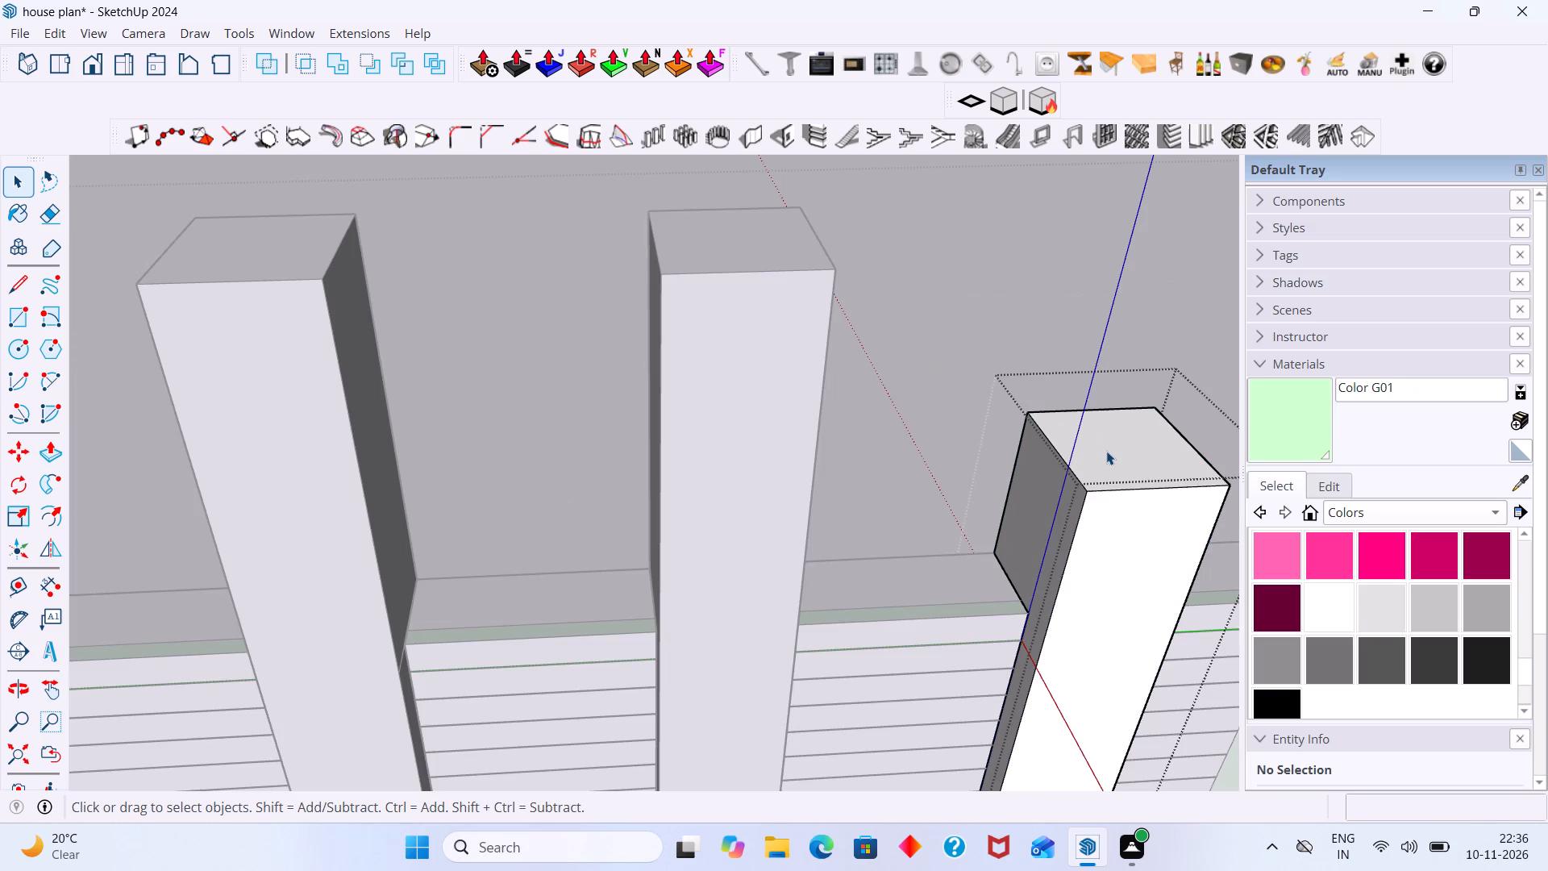
pyautogui.press('p')
pyautogui.doubleClick(1104, 450)
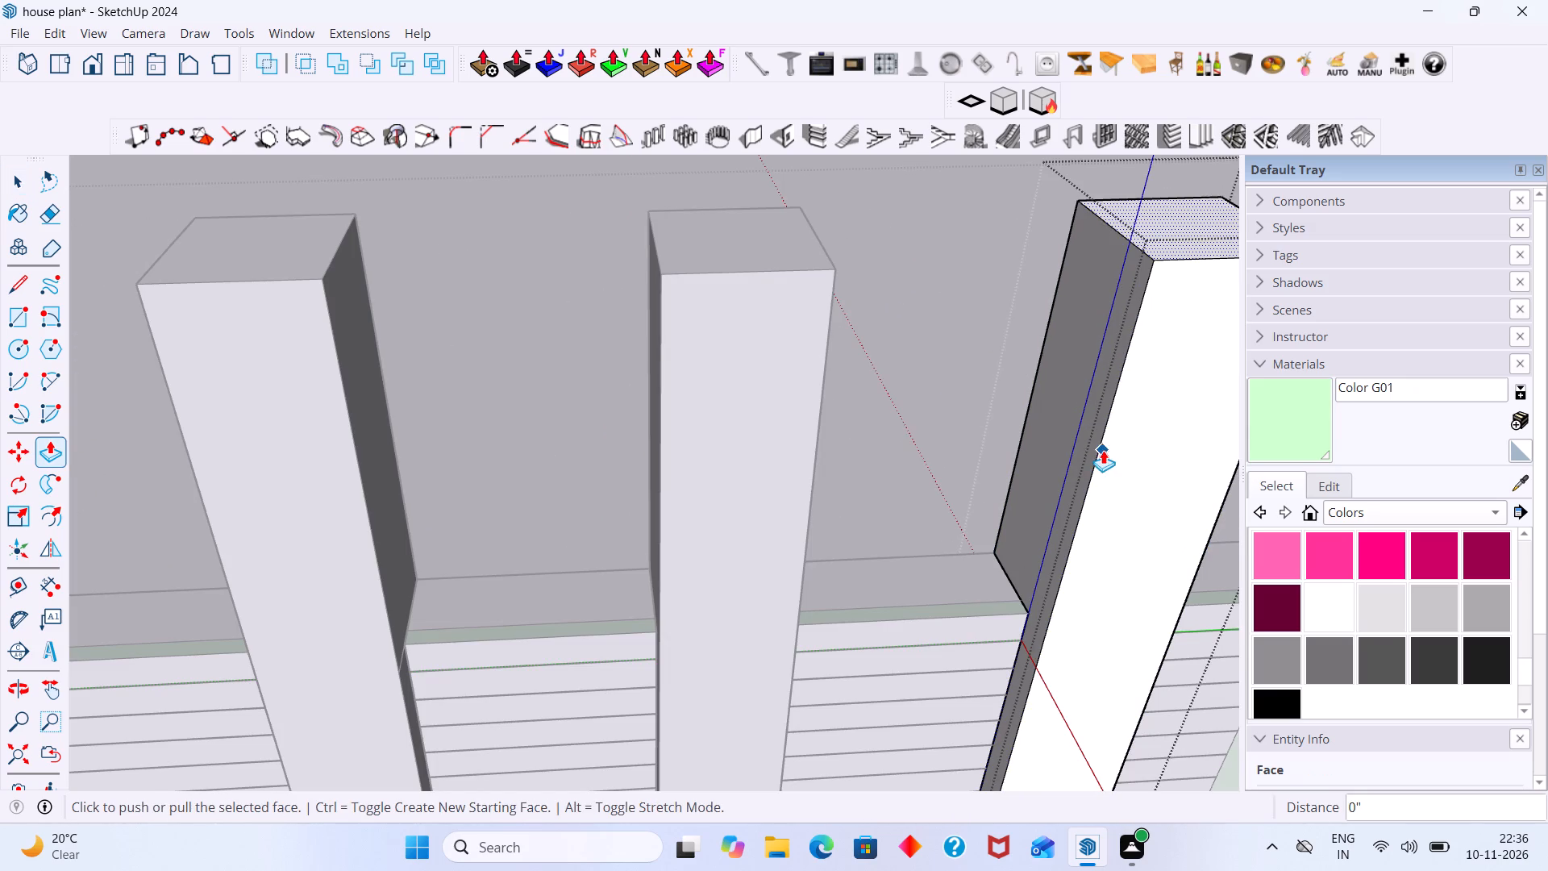
pyautogui.press('space')
pyautogui.scroll(1, 1032, 447)
pyautogui.scroll(-9, 1005, 447)
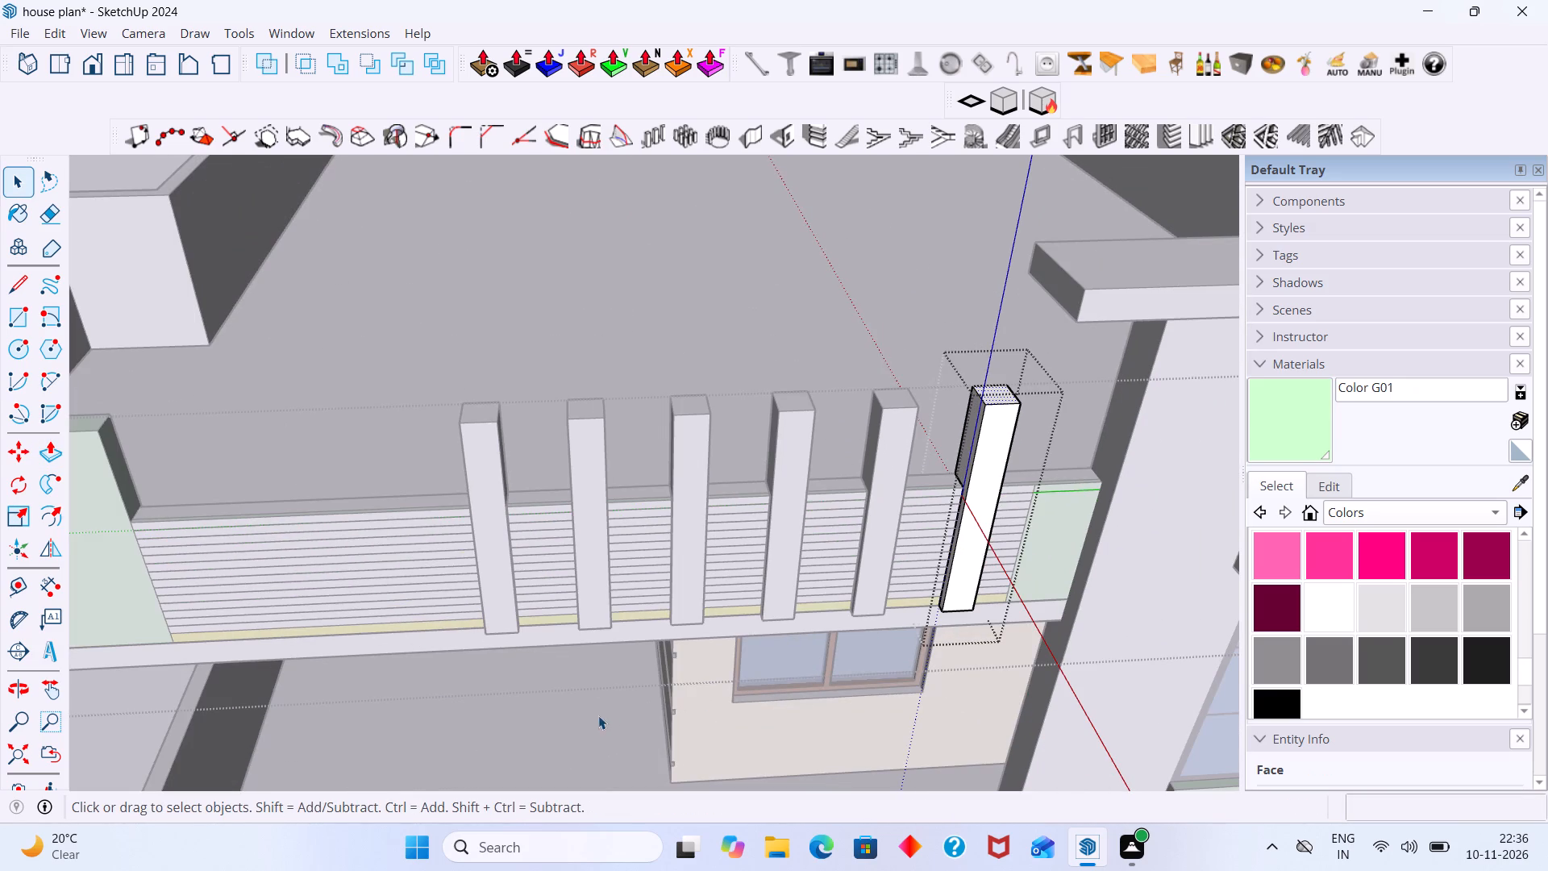
pyautogui.click(598, 715)
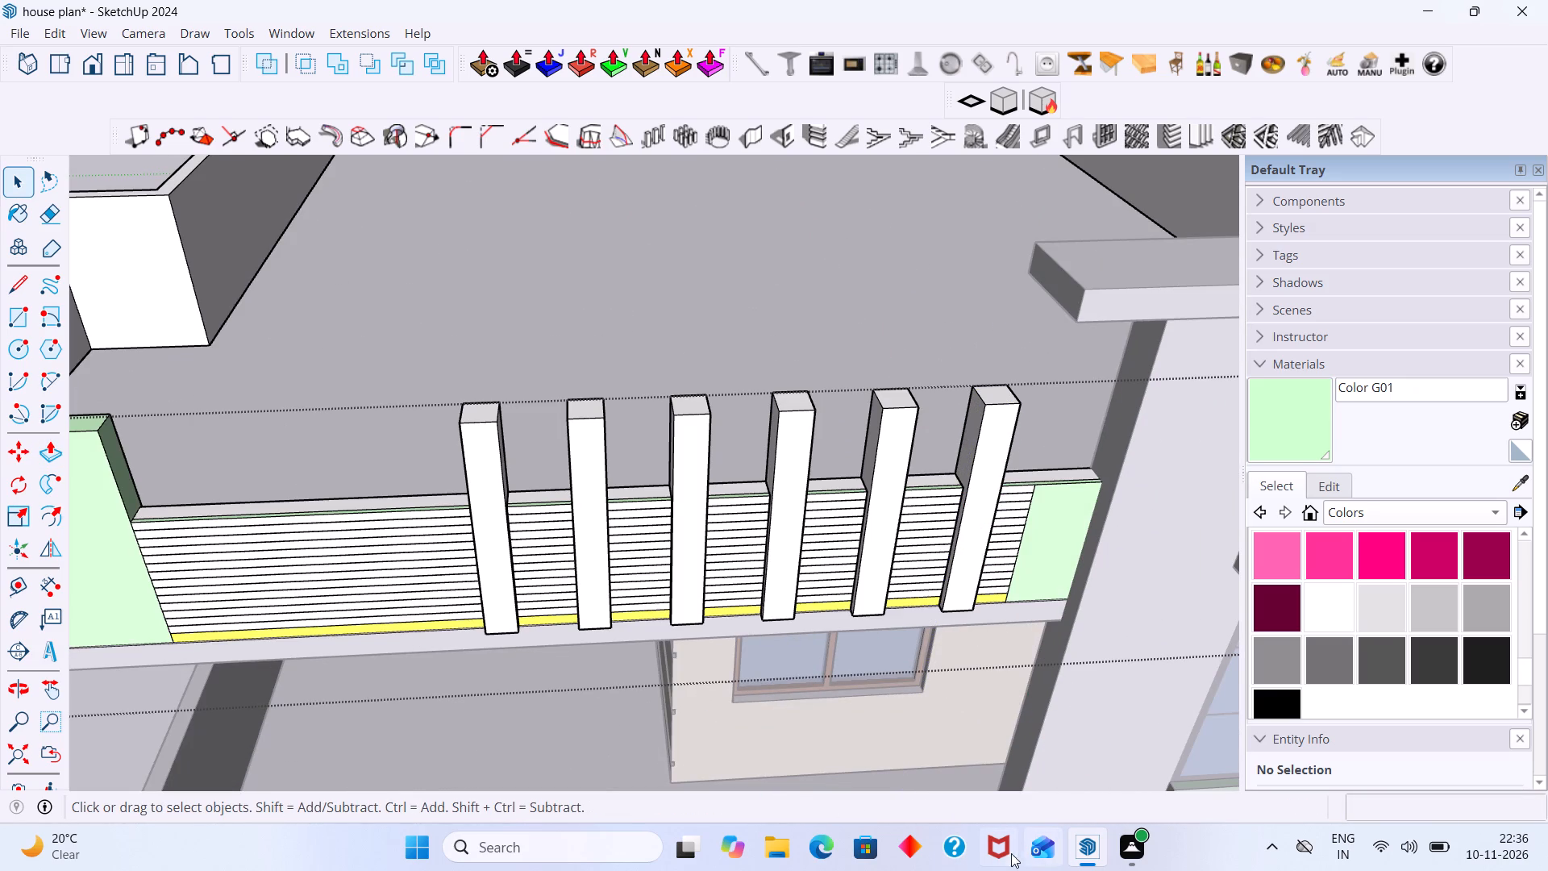
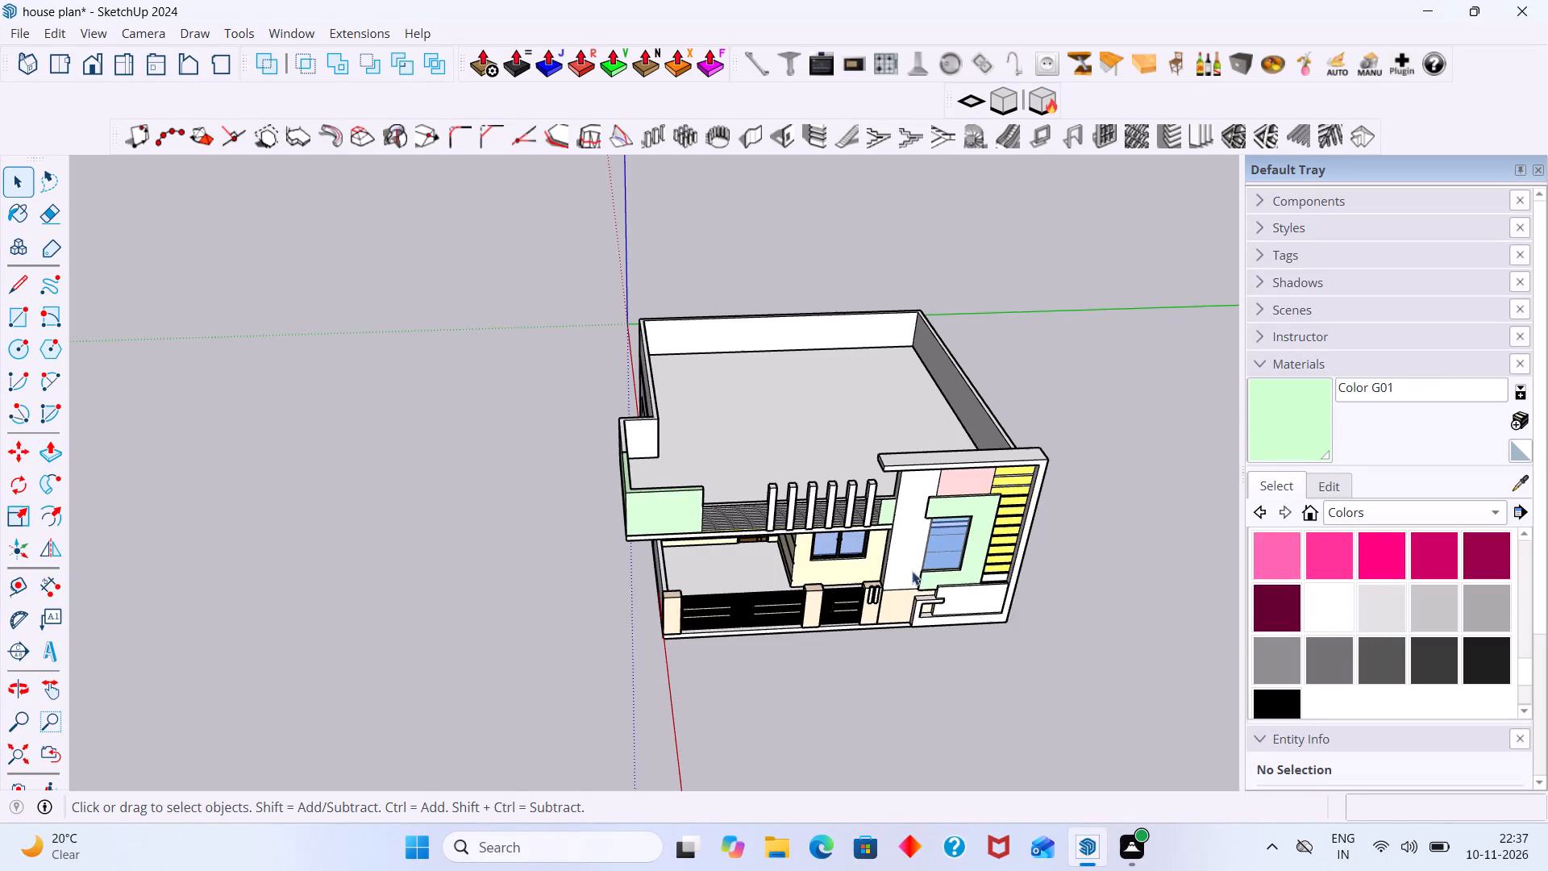
# Draw a line about 5' 3" along the green axis from the green parapet's end face to the nearest balcony column.
pyautogui.scroll(13, 909, 569)
pyautogui.scroll(3, 830, 415)
pyautogui.scroll(-2, 813, 402)
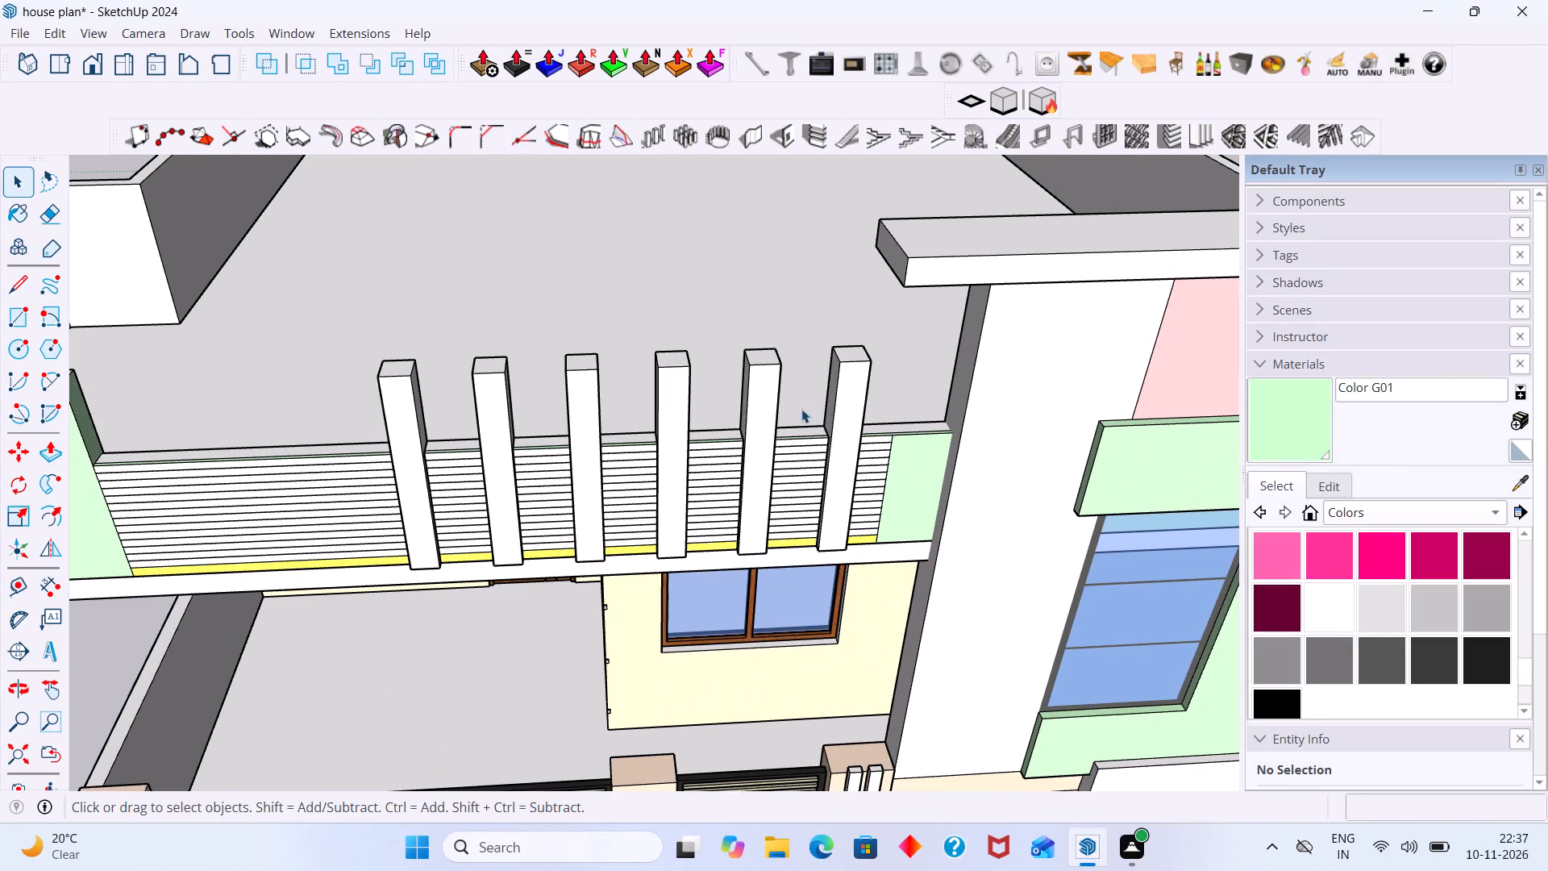
pyautogui.moveTo(790, 399); pyautogui.dragTo(873, 365, button='middle')
pyautogui.scroll(-6, 786, 377)
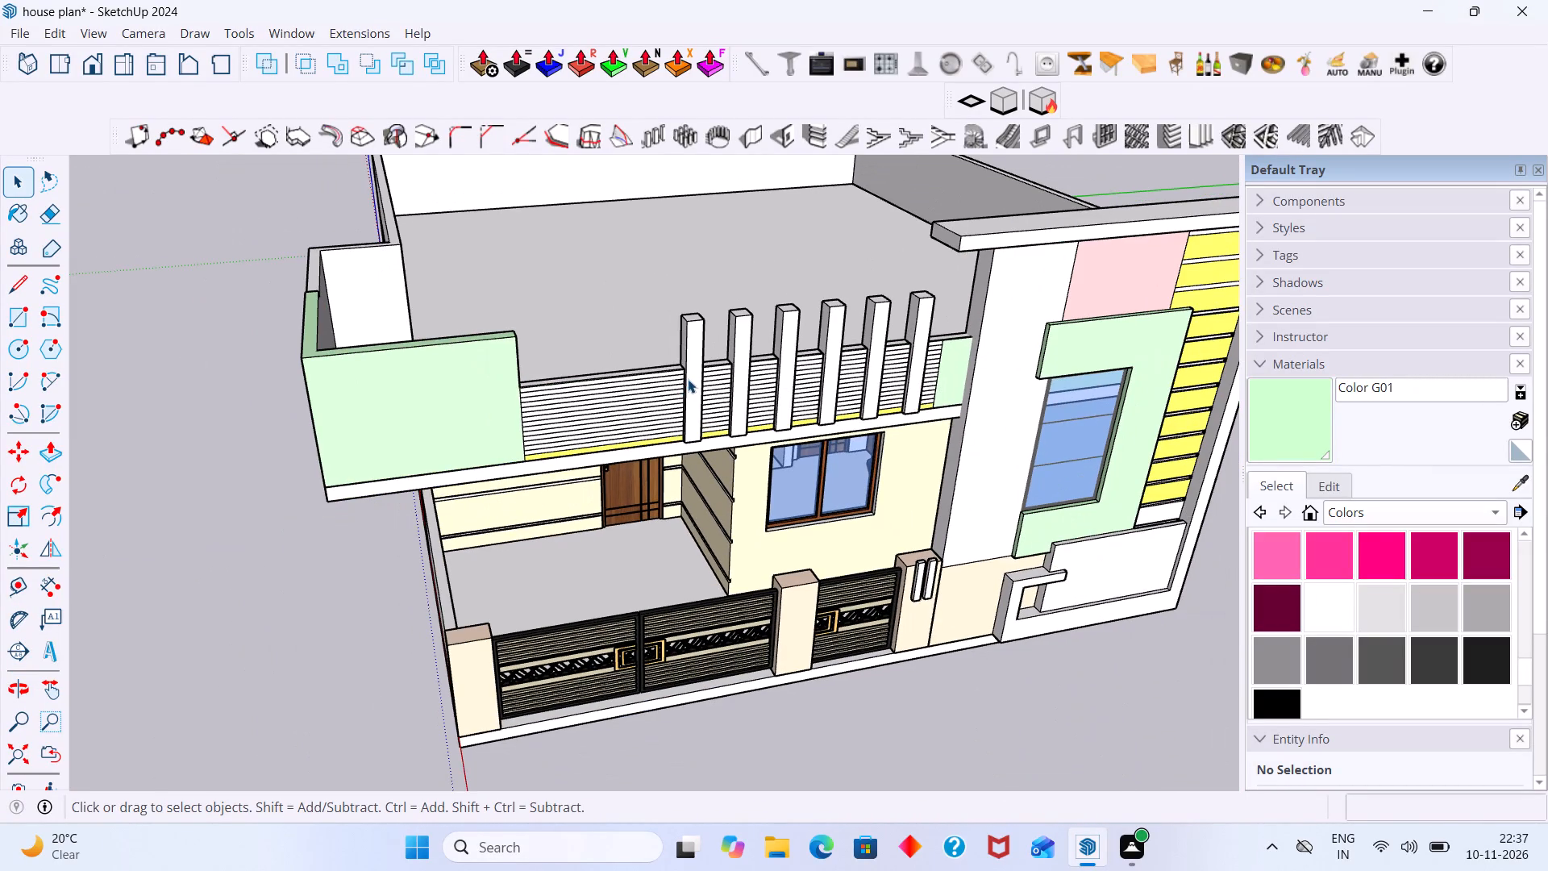
pyautogui.moveTo(695, 377); pyautogui.dragTo(774, 355, button='middle')
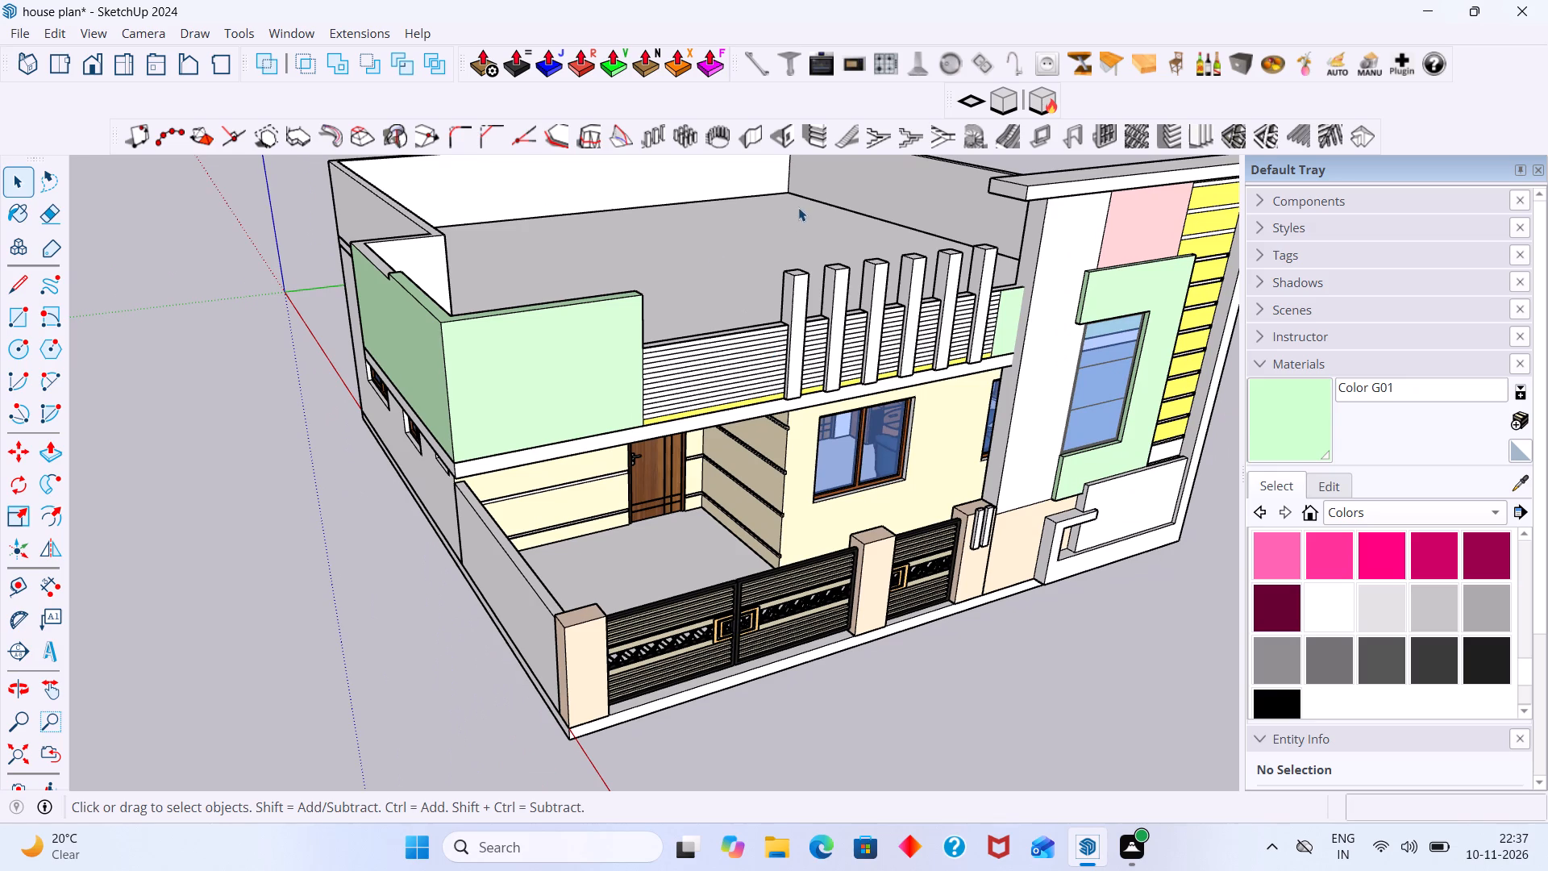
pyautogui.moveTo(447, 460); pyautogui.dragTo(115, 521, button='middle')
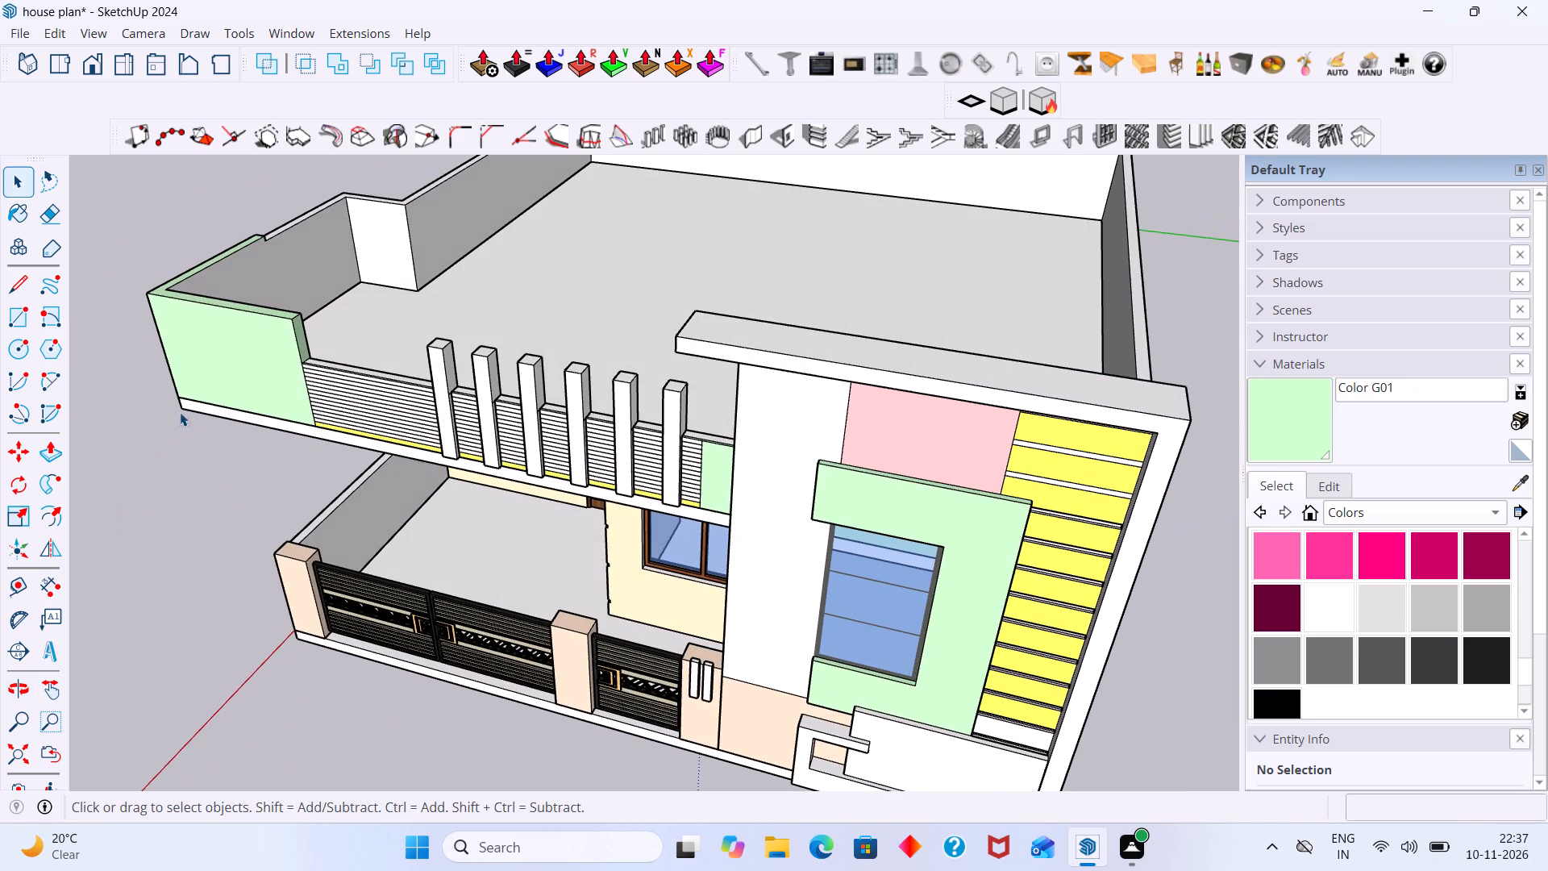
pyautogui.moveTo(165, 417); pyautogui.dragTo(74, 438, button='middle')
pyautogui.scroll(7, 132, 378)
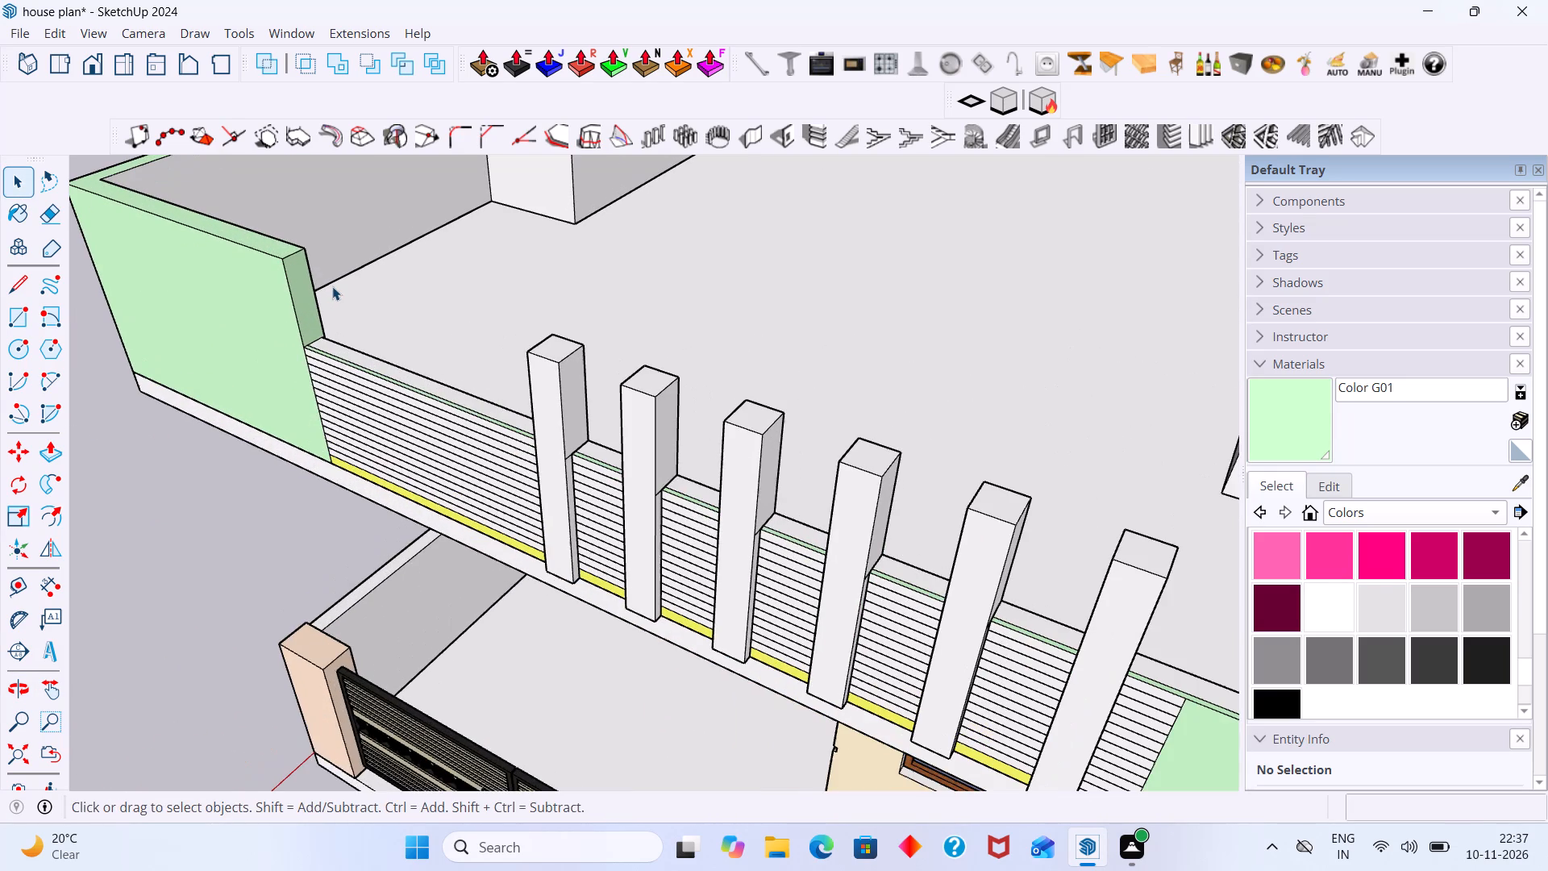
pyautogui.press('l')
pyautogui.scroll(3, 286, 303)
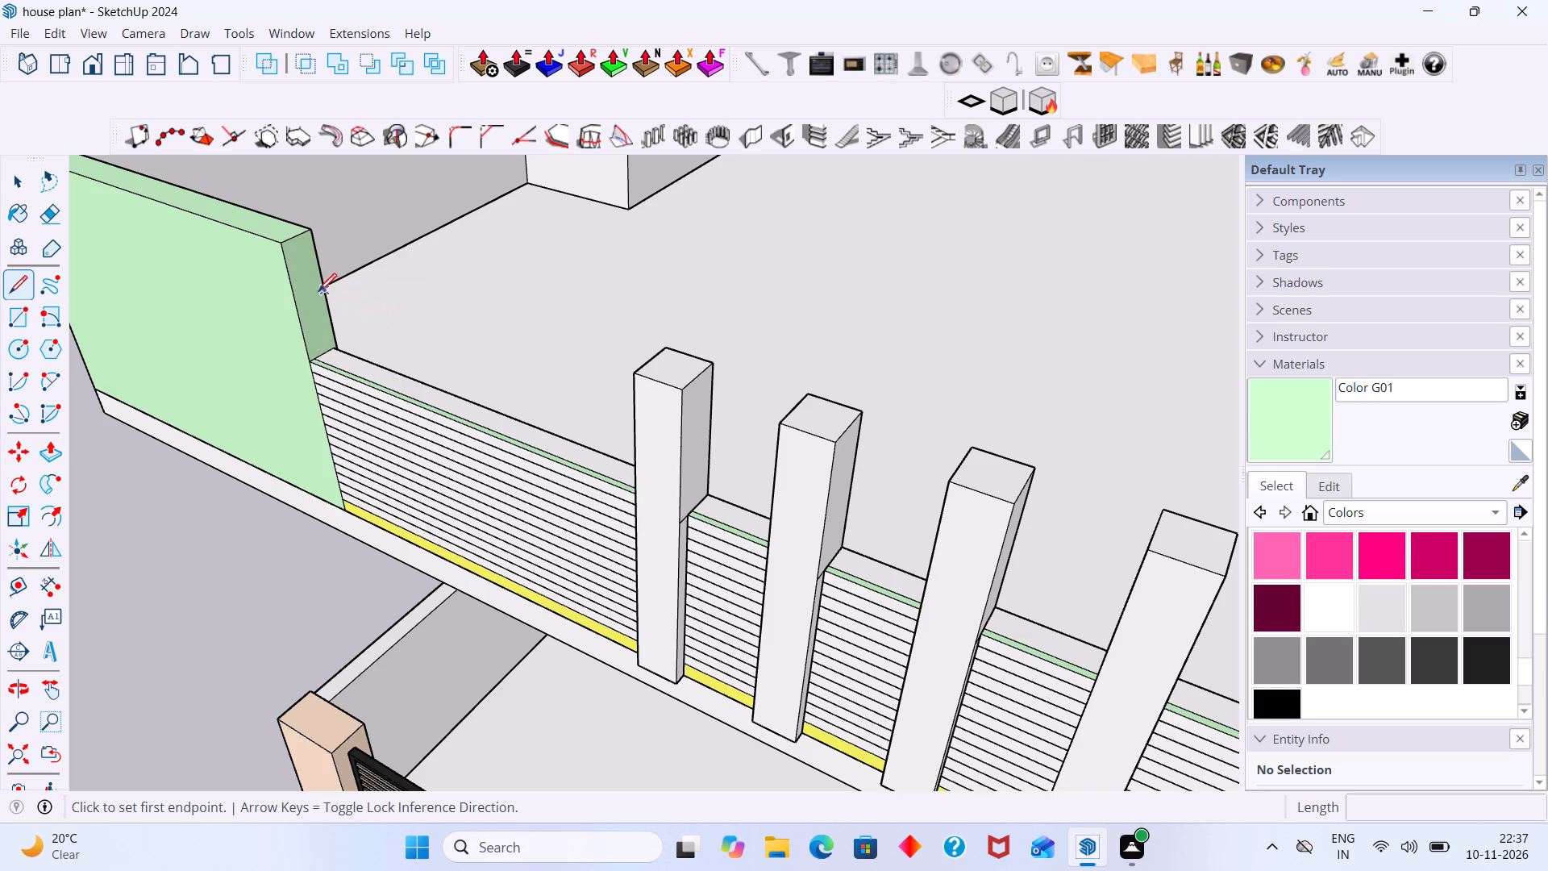
pyautogui.scroll(3, 318, 286)
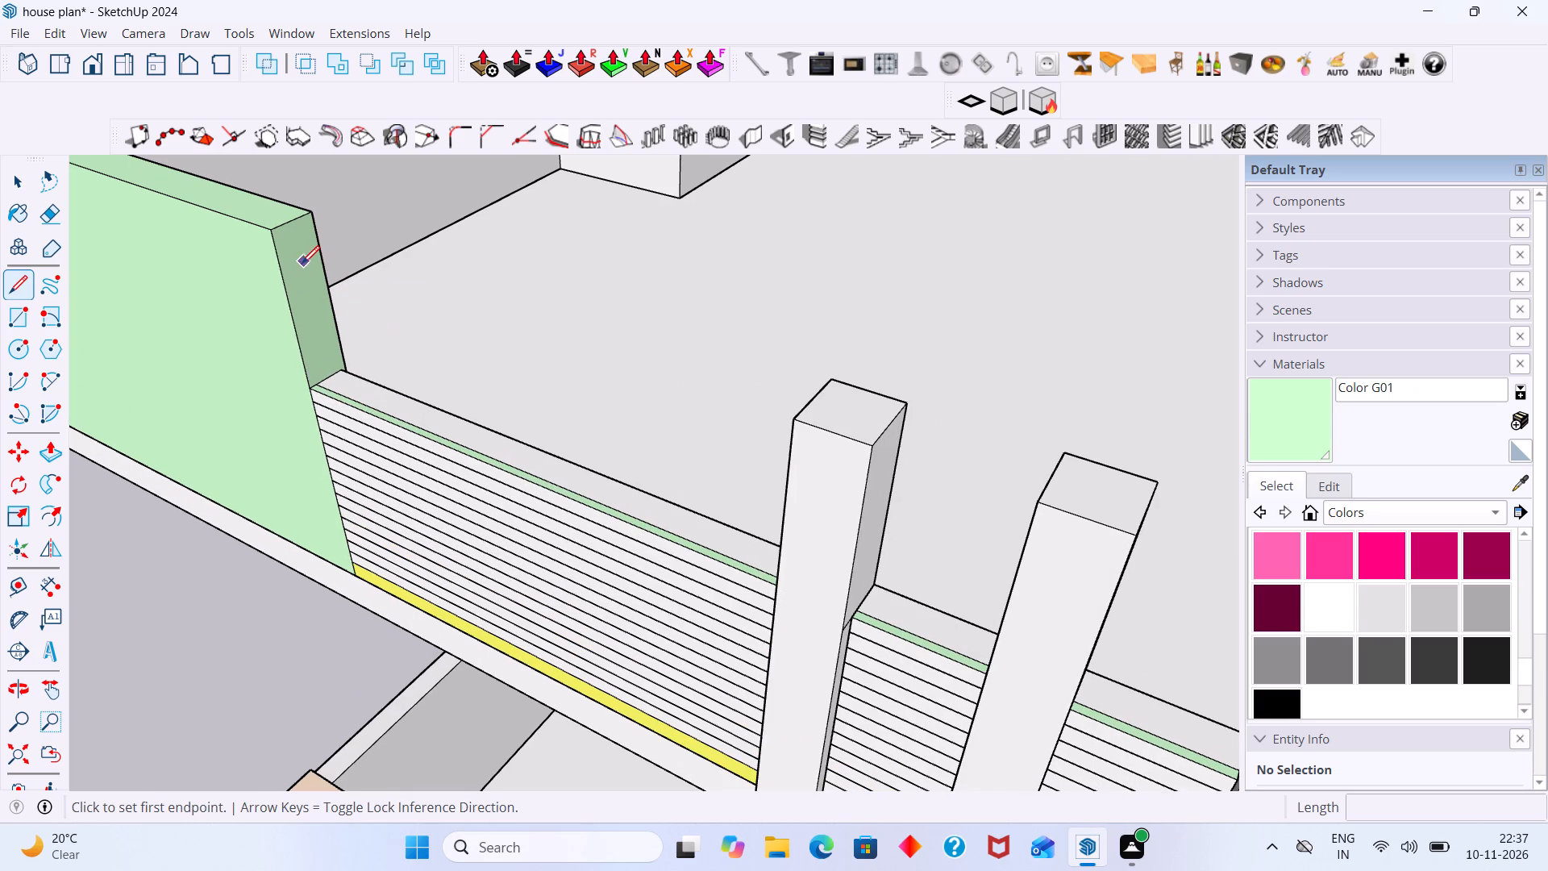
pyautogui.click(302, 265)
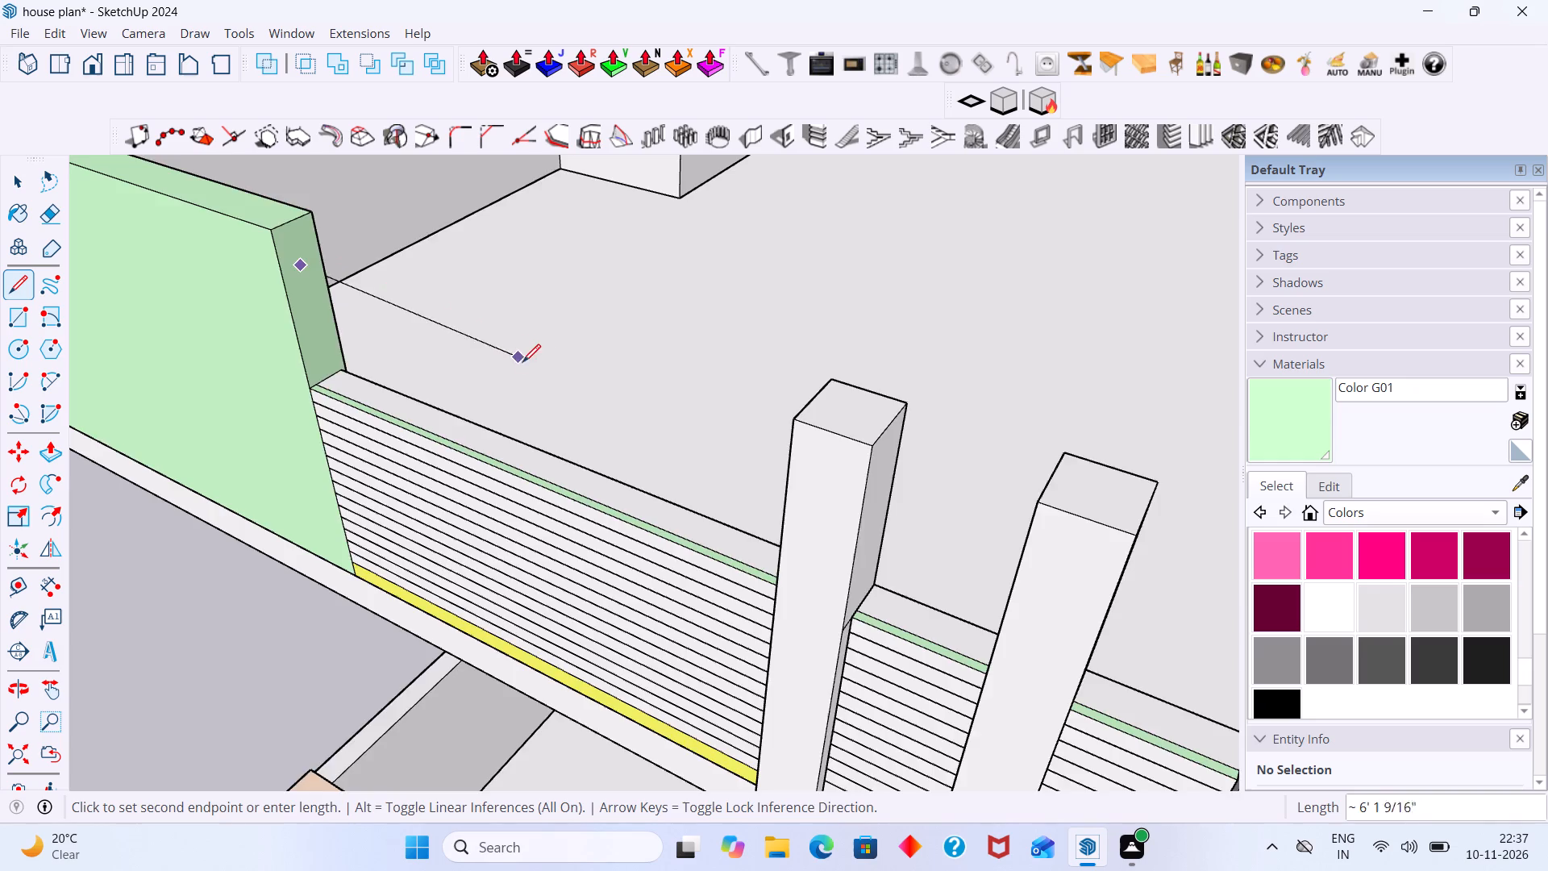
pyautogui.scroll(-5, 523, 362)
pyautogui.moveTo(638, 381); pyautogui.dragTo(773, 387, button='middle')
pyautogui.scroll(-3, 693, 381)
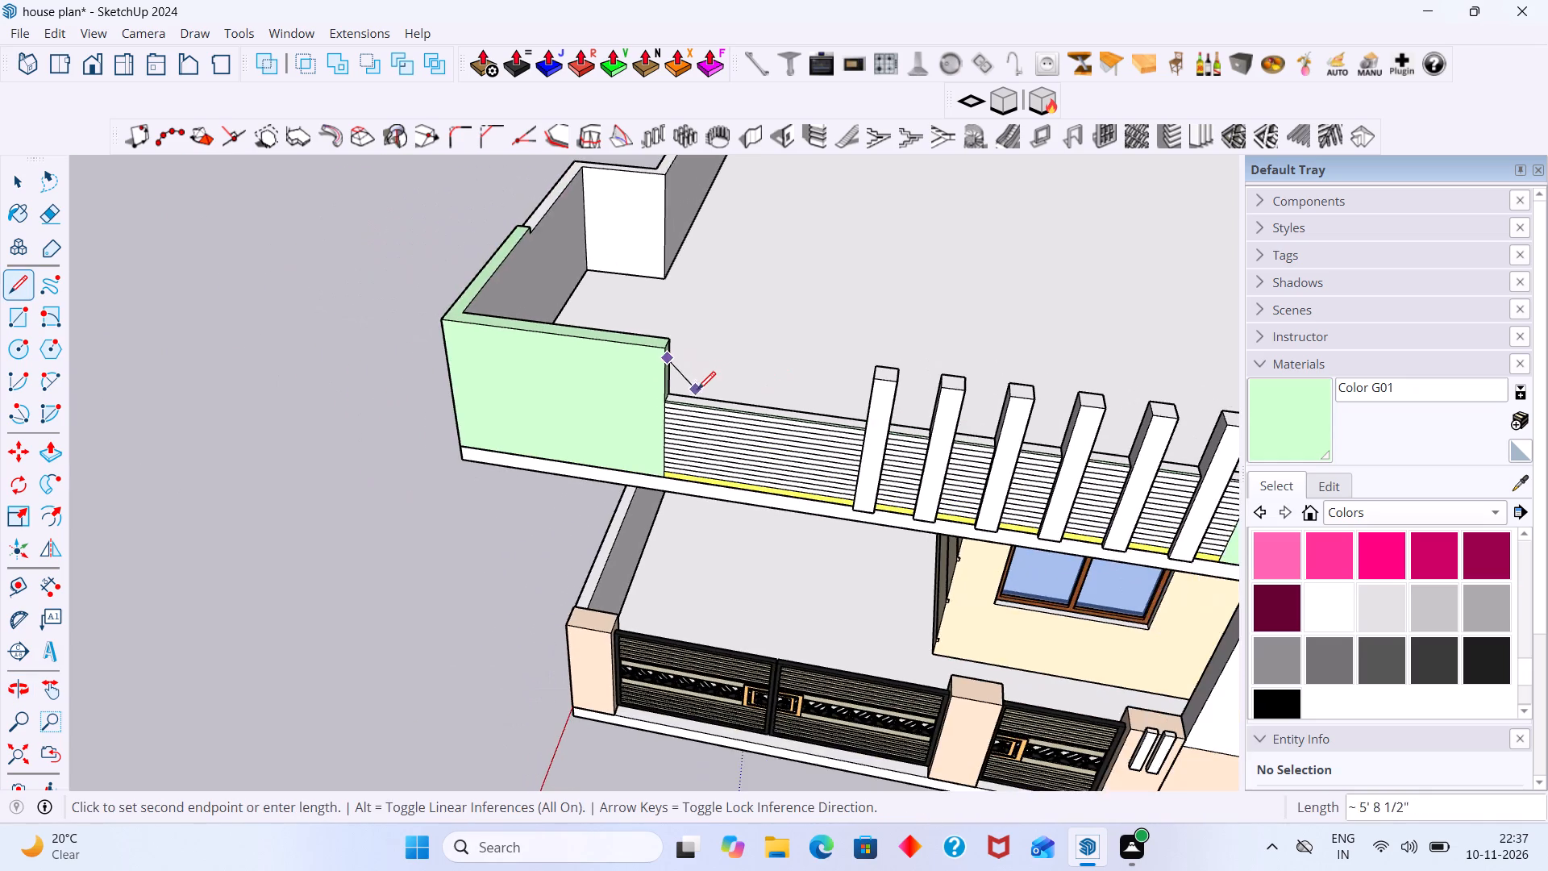
pyautogui.keyDown('shift'); pyautogui.moveTo(676, 397); pyautogui.dragTo(214, 398, button='middle'); pyautogui.keyUp('shift')
pyautogui.moveTo(235, 415); pyautogui.dragTo(272, 381, button='middle')
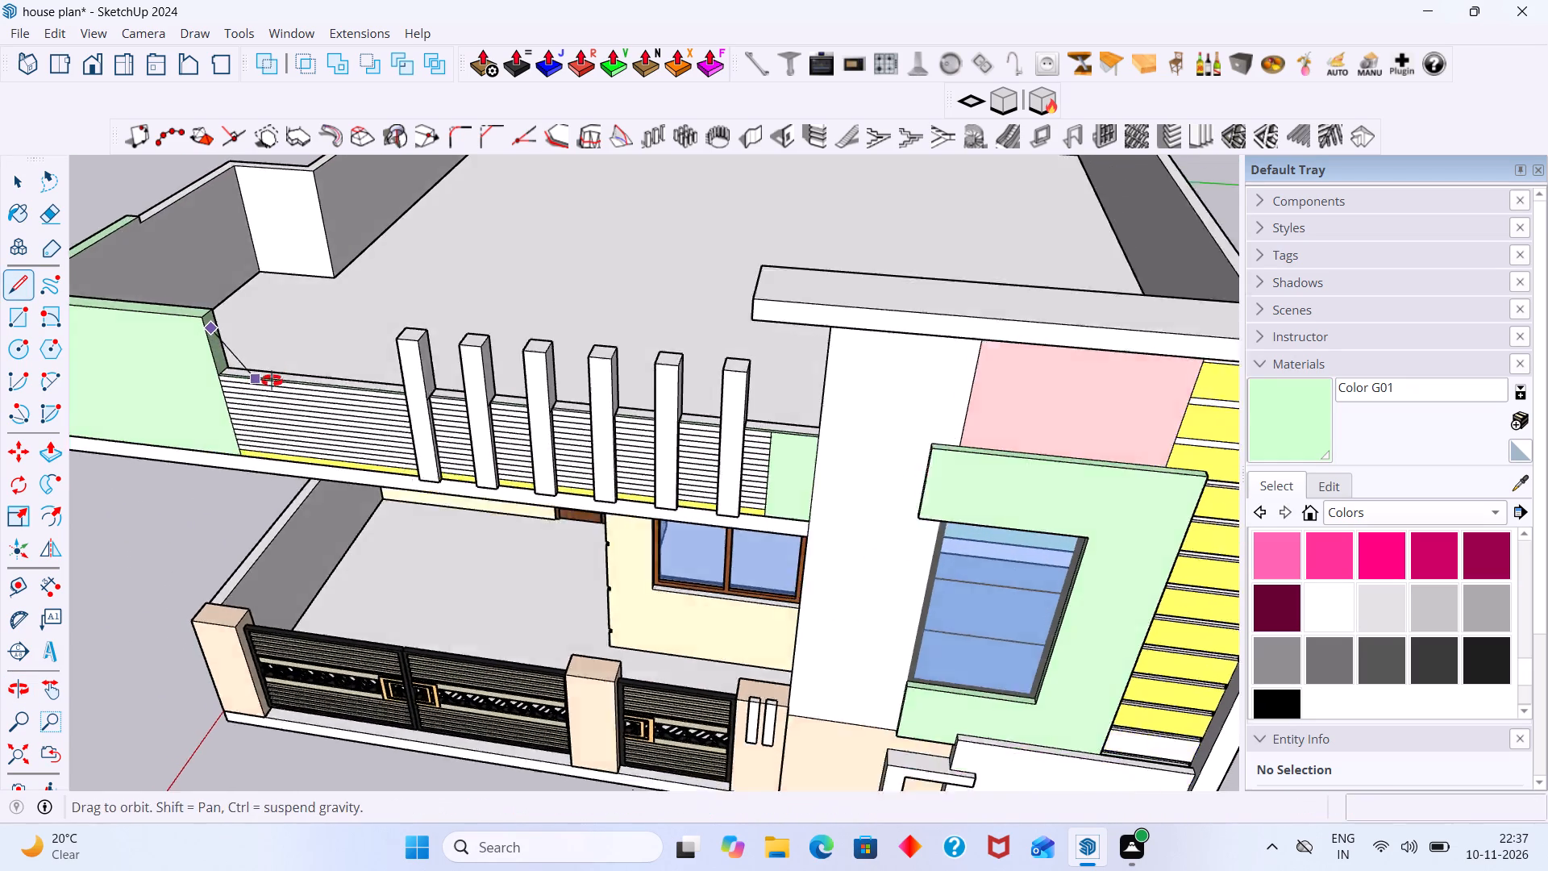
pyautogui.moveTo(272, 381); pyautogui.dragTo(310, 364, button='middle')
pyautogui.moveTo(347, 340); pyautogui.dragTo(404, 317, button='middle')
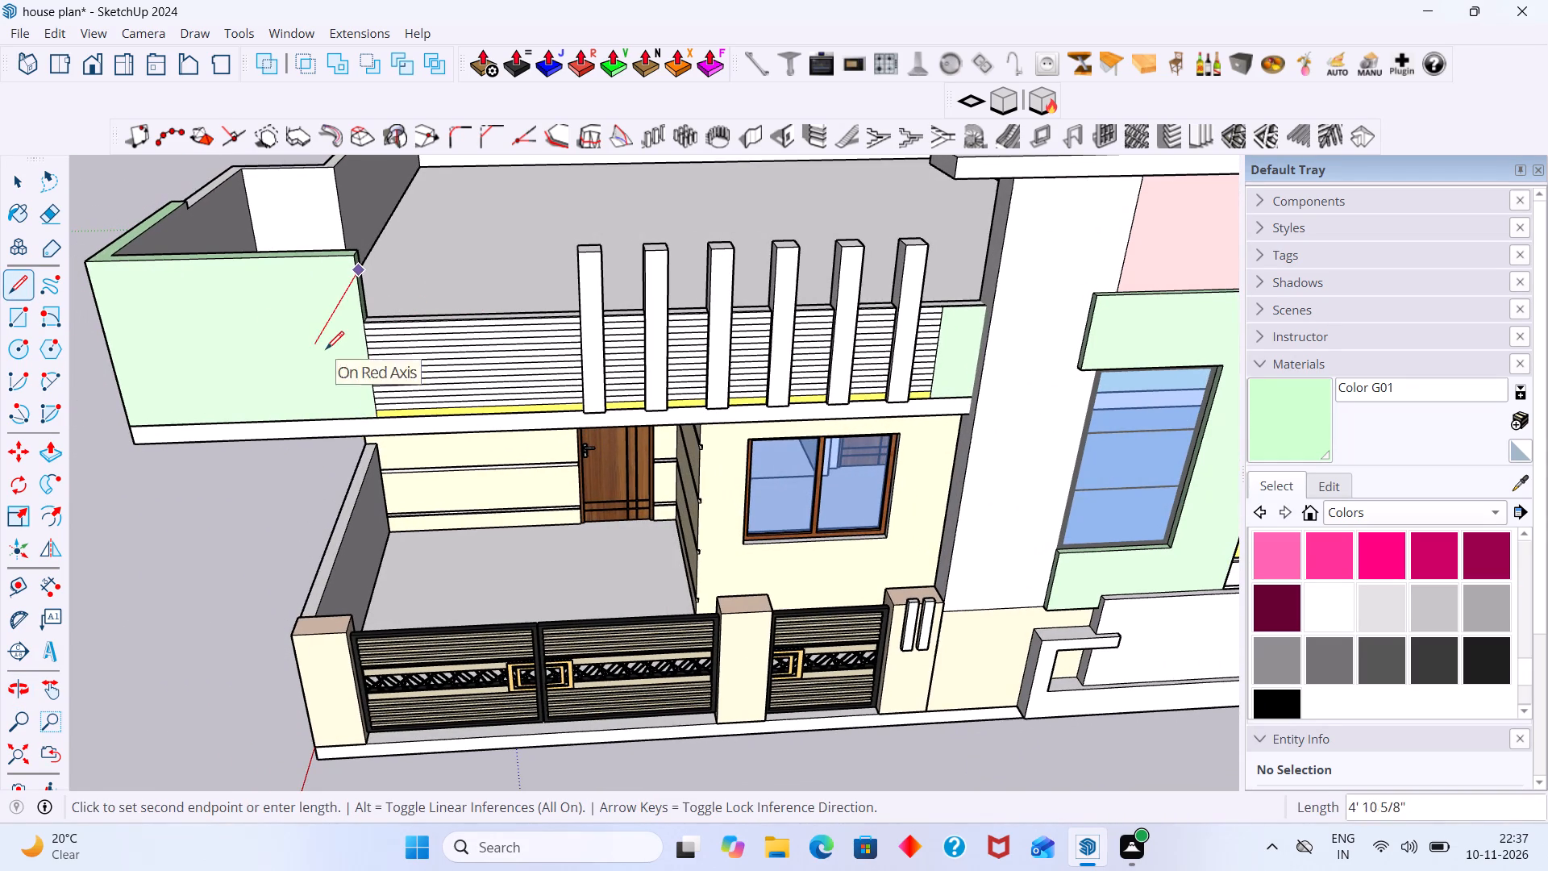
pyautogui.scroll(4, 623, 260)
pyautogui.moveTo(560, 284); pyautogui.dragTo(703, 277, button='middle')
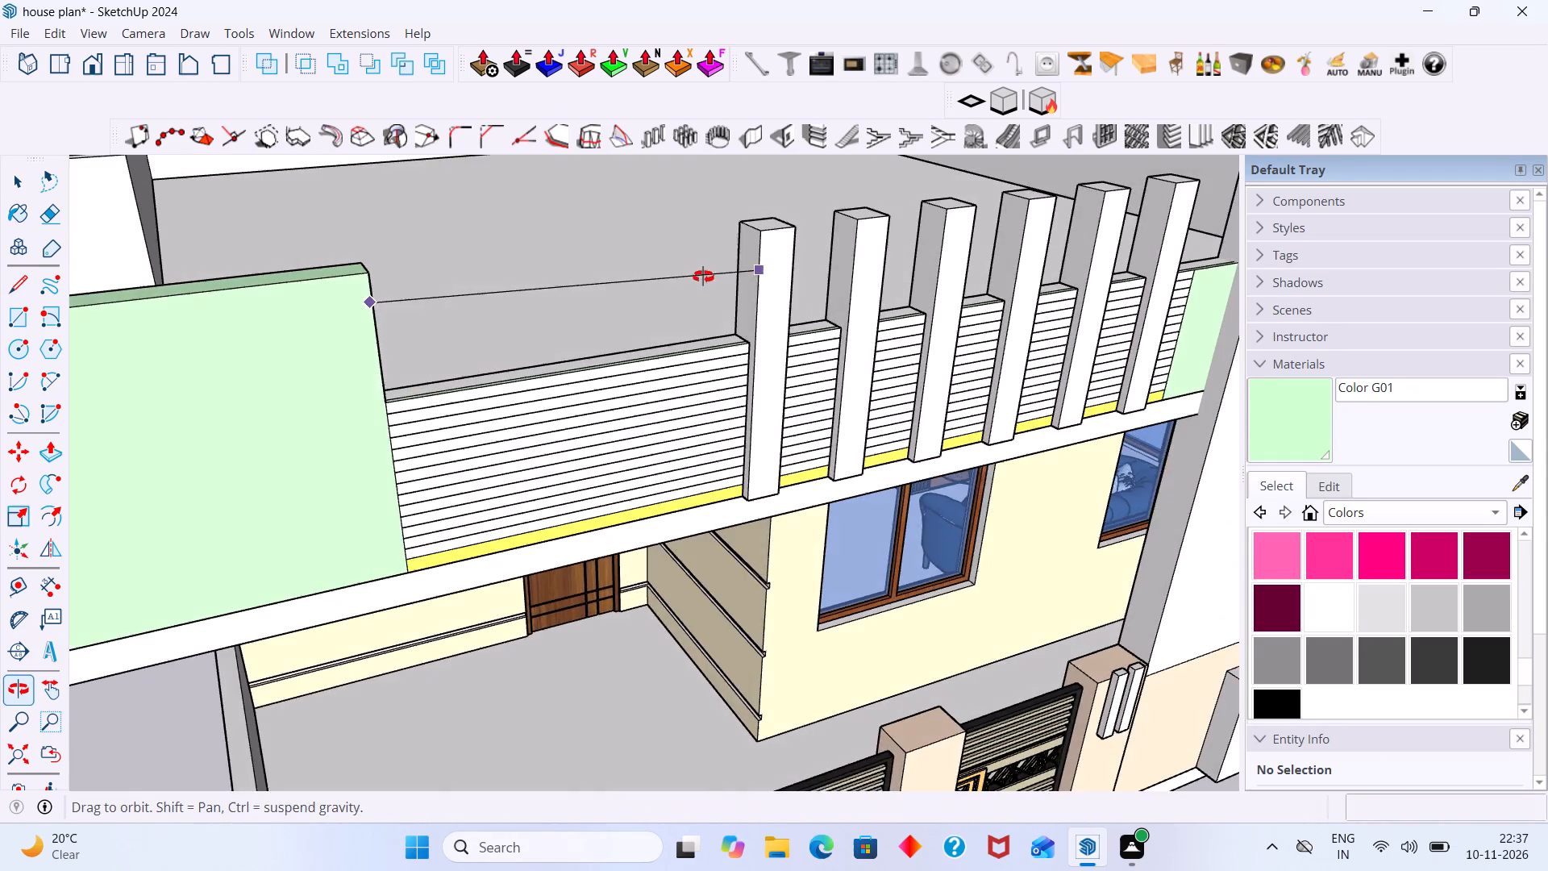
pyautogui.moveTo(703, 277); pyautogui.dragTo(706, 277, button='middle')
pyautogui.scroll(2, 726, 263)
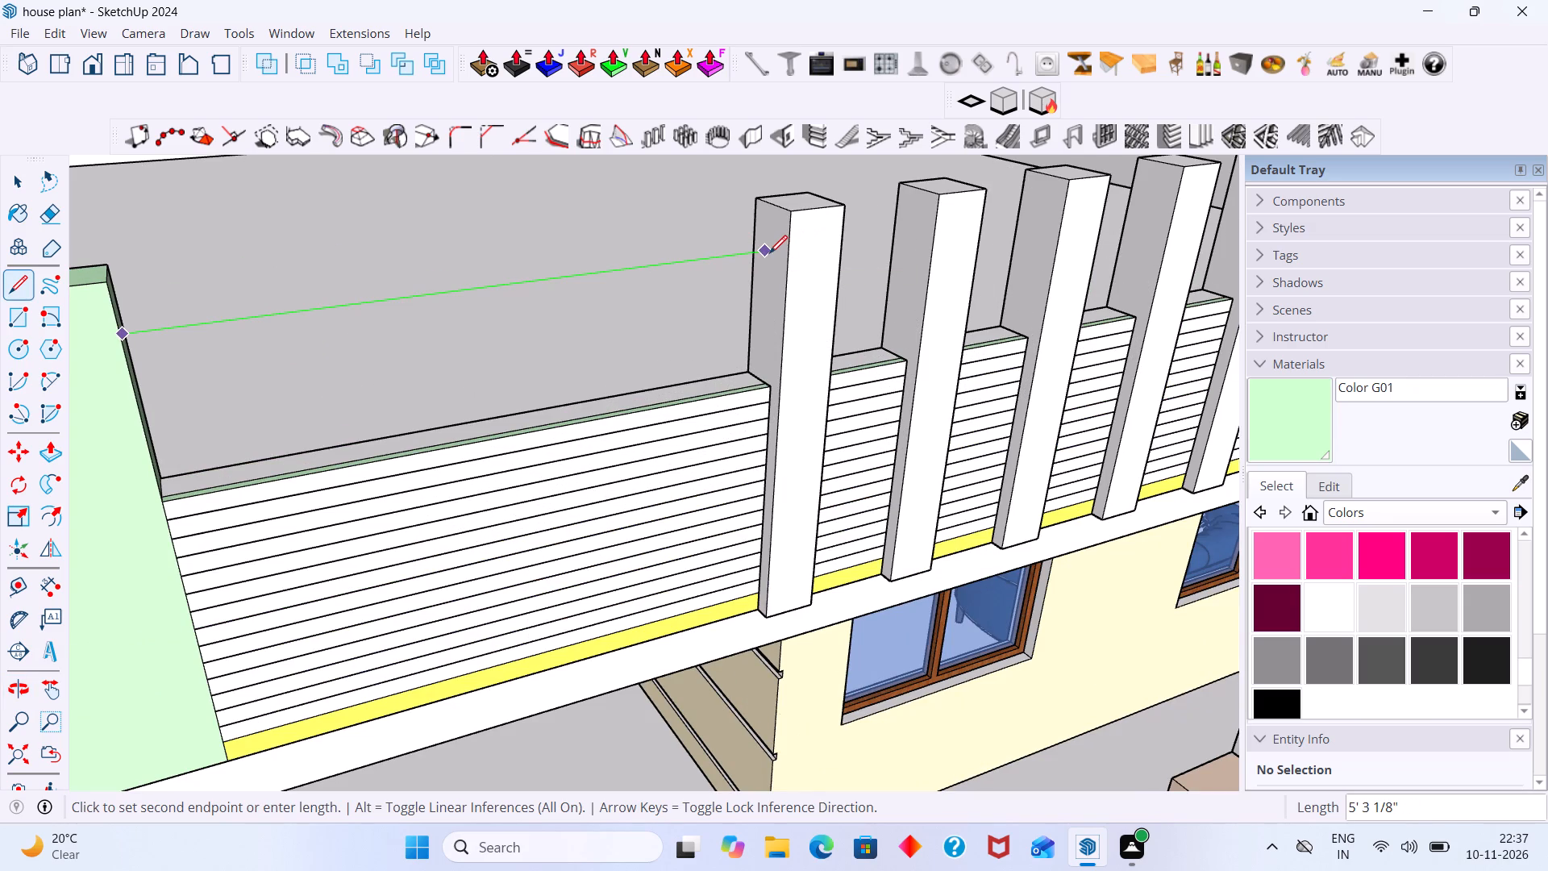
pyautogui.click(767, 253)
# Continue the line about 10' 6" along the green axis through the remaining columns to the tower's side wall.
pyautogui.moveTo(847, 234); pyautogui.dragTo(811, 234, button='middle')
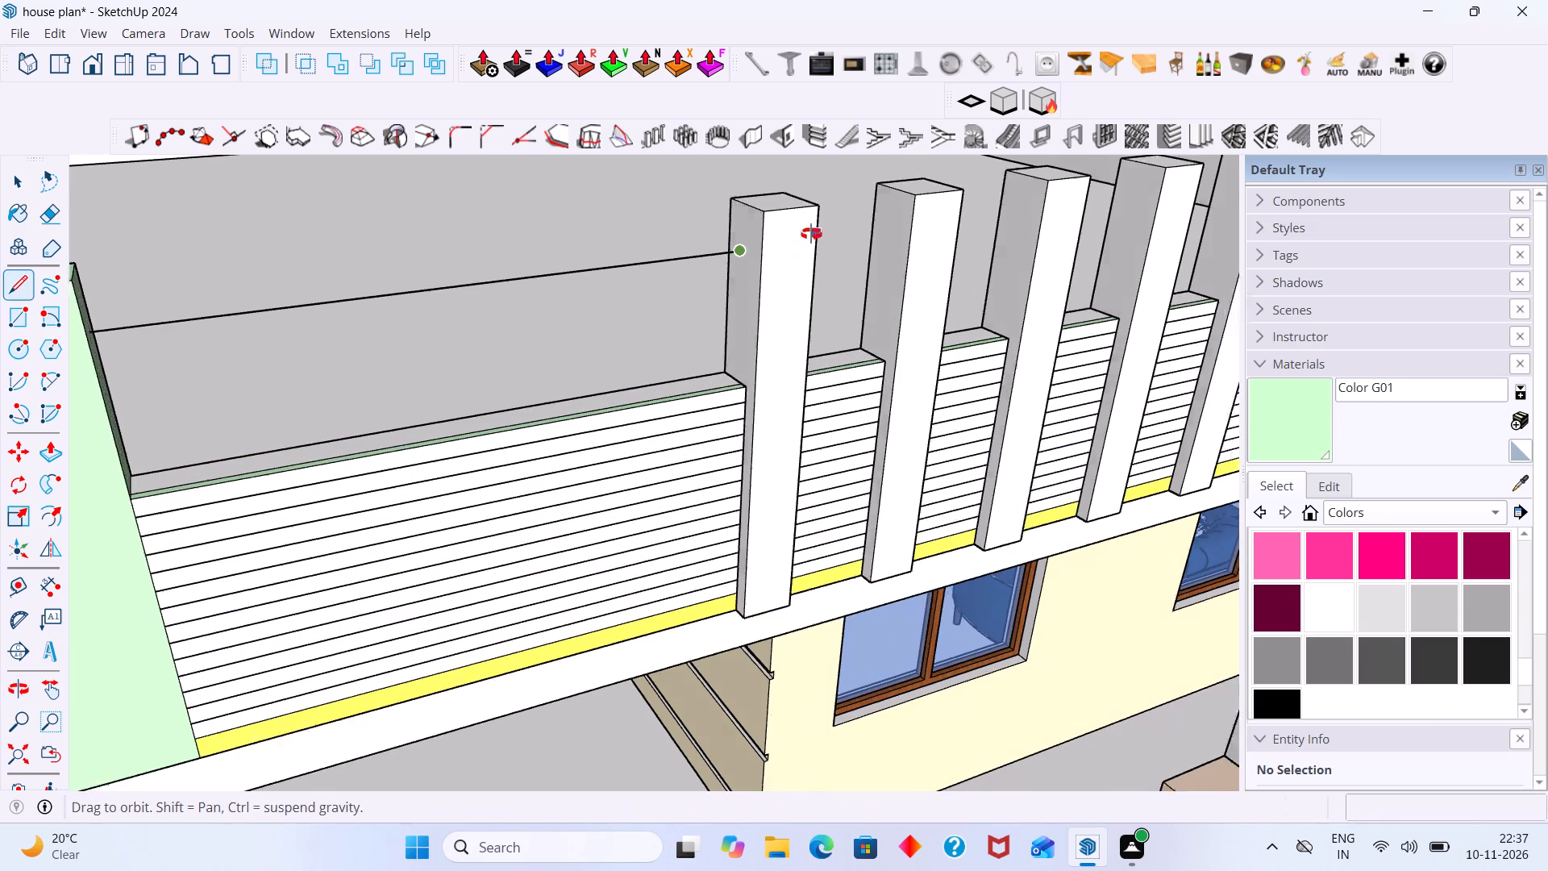
pyautogui.moveTo(811, 234); pyautogui.dragTo(730, 243, button='middle')
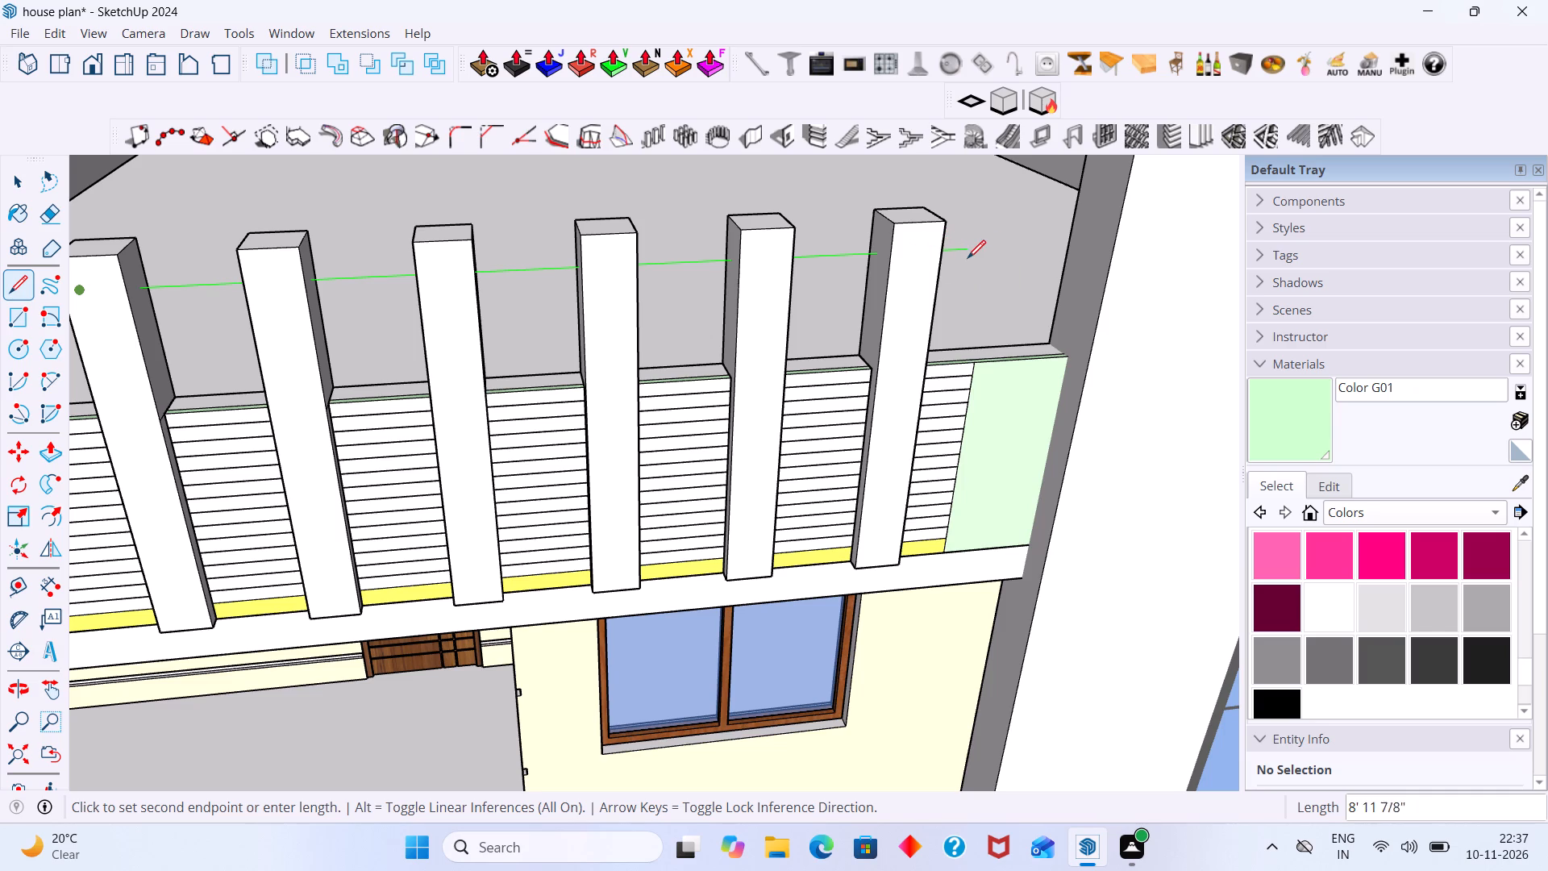
pyautogui.click(1094, 246)
pyautogui.press('space')
# Weld the two collinear line segments above the balcony railing into a single curve.
pyautogui.scroll(-10, 892, 260)
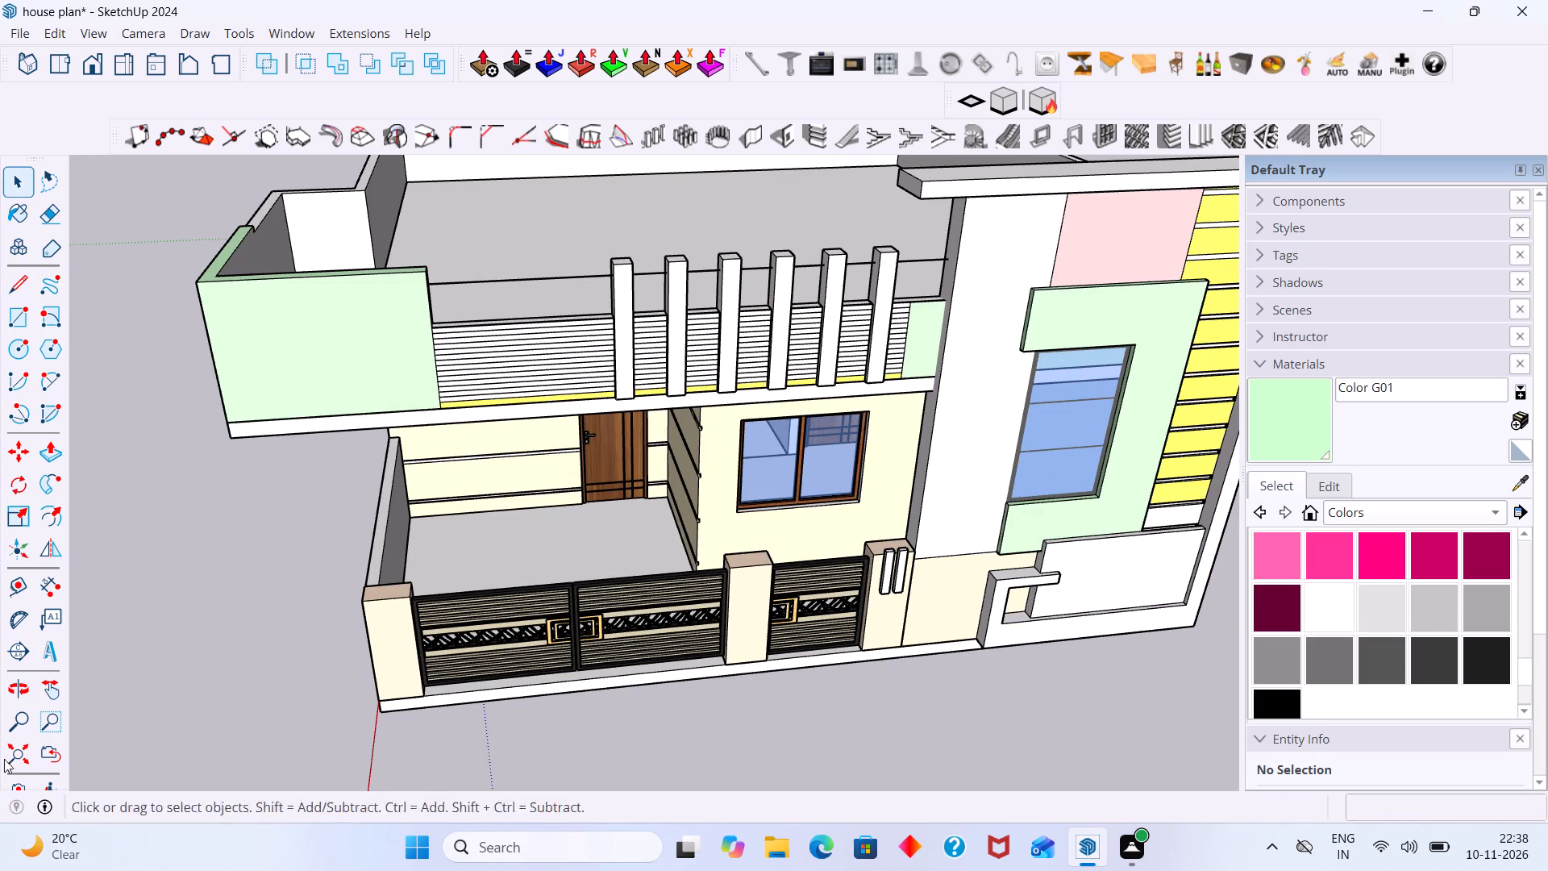
pyautogui.click(587, 273)
pyautogui.click(596, 279)
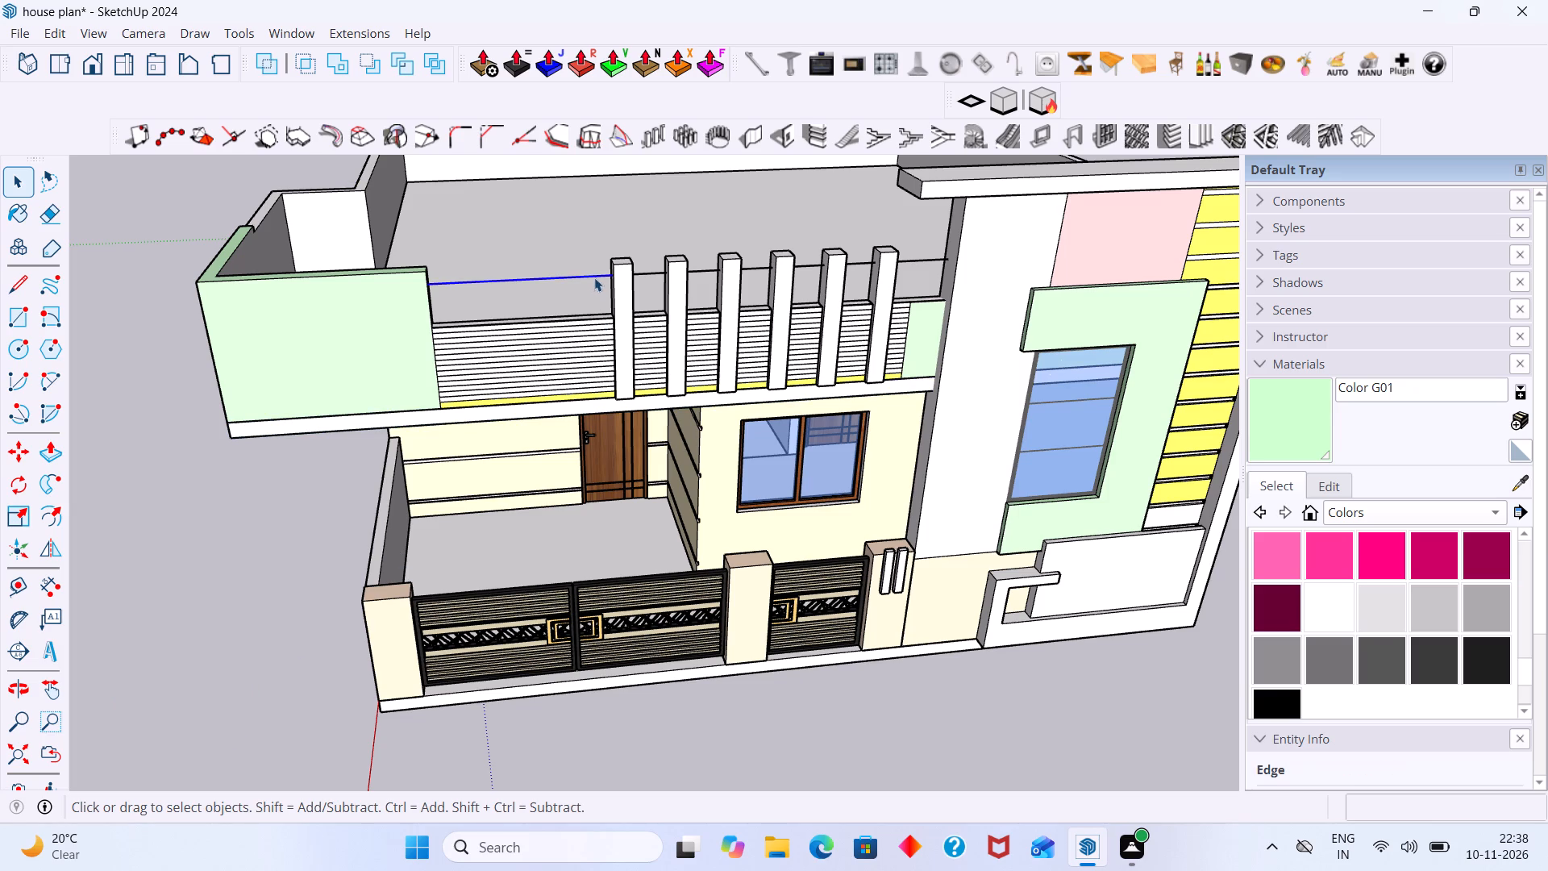
pyautogui.keyDown('shift'); pyautogui.click(640, 273); pyautogui.keyUp('shift')
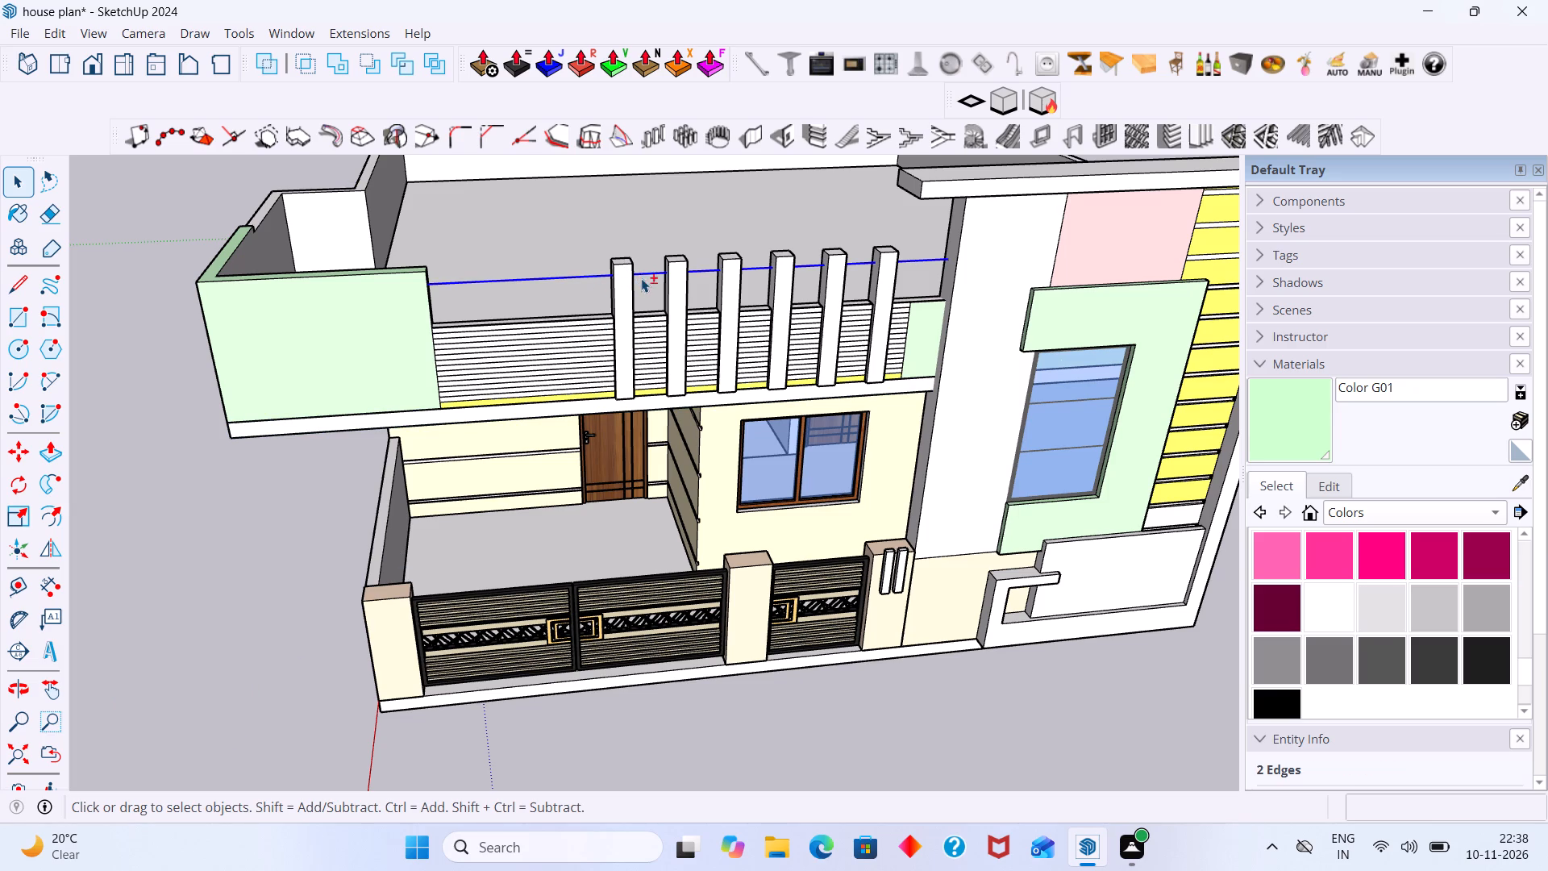
pyautogui.rightClick(604, 276)
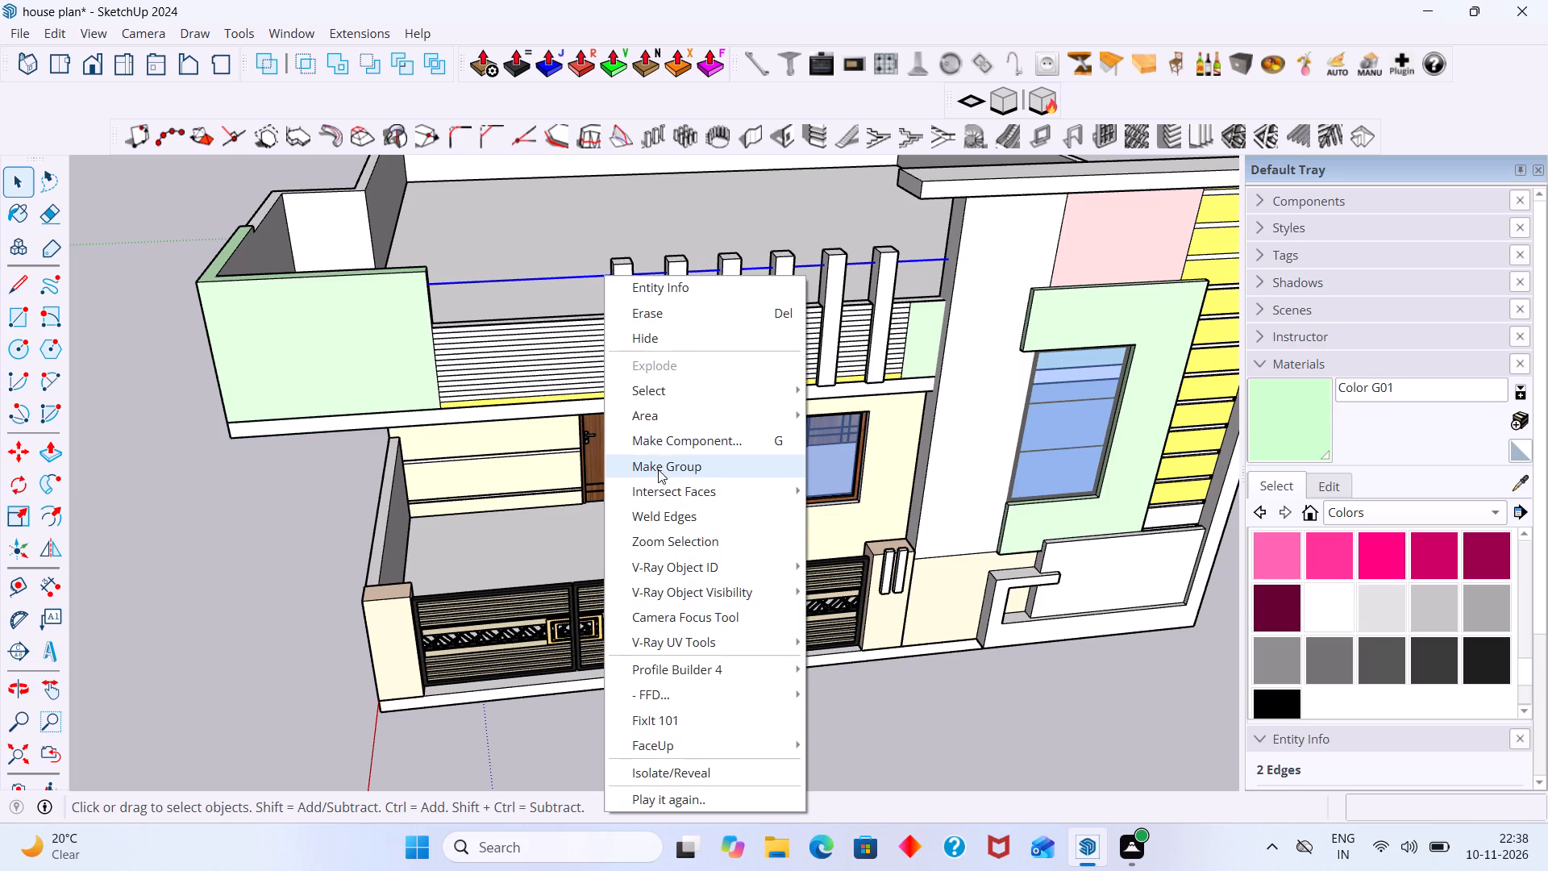
pyautogui.click(660, 513)
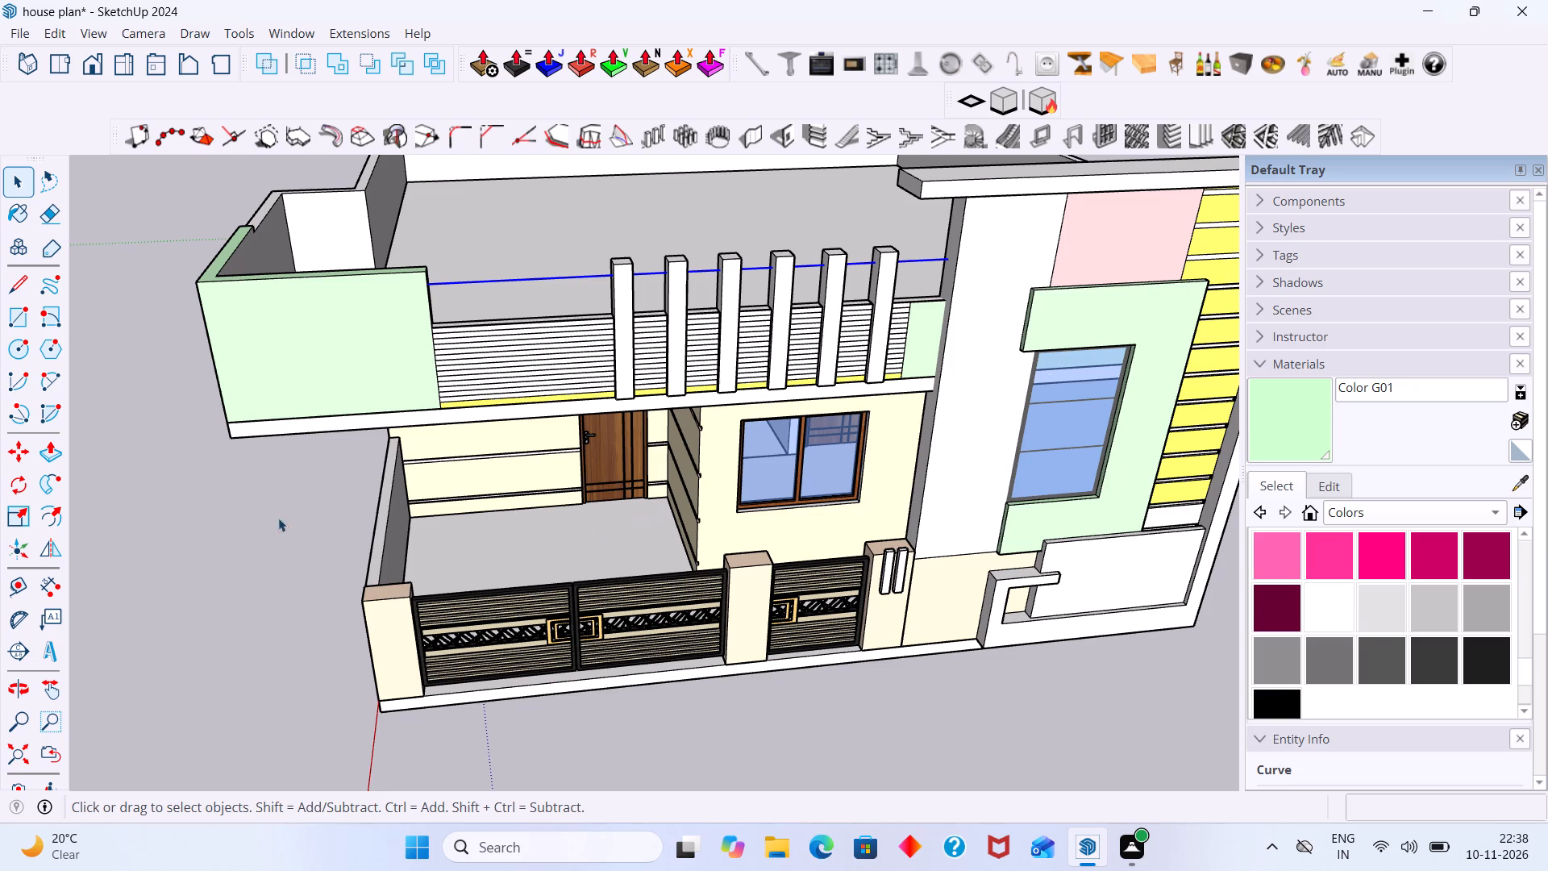
pyautogui.click(240, 511)
# Copy the welded line 5 7/16" downward along the parapet's end face, making two evenly spaced copies with *2.
pyautogui.scroll(5, 550, 286)
pyautogui.click(535, 278)
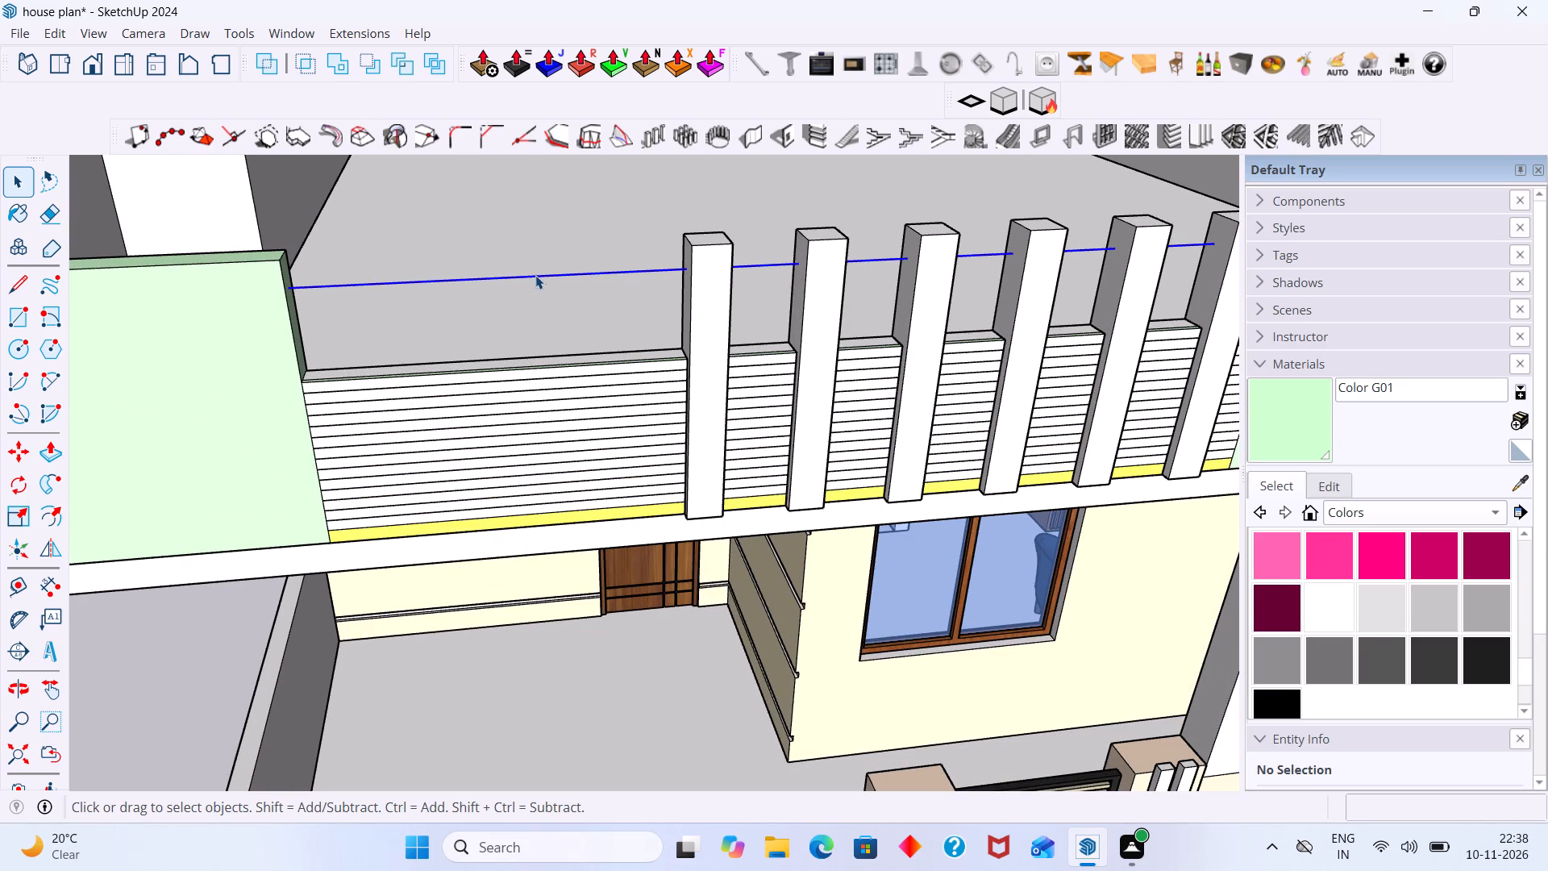
pyautogui.press('m')
pyautogui.moveTo(447, 281); pyautogui.dragTo(361, 289, button='middle')
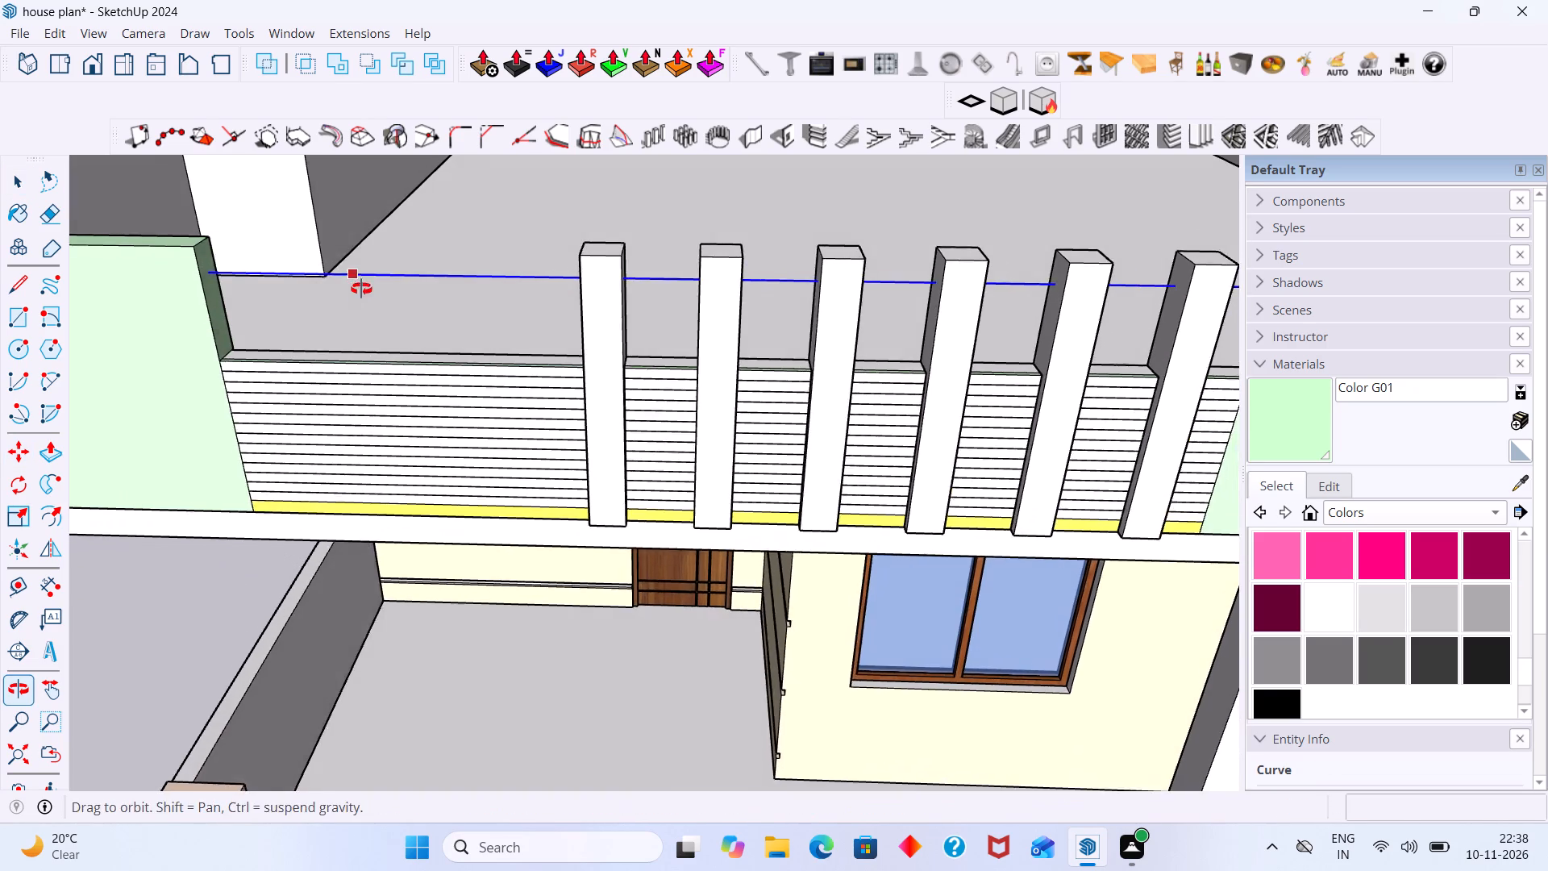
pyautogui.moveTo(361, 289); pyautogui.dragTo(347, 291, button='middle')
pyautogui.scroll(8, 183, 286)
pyautogui.click(213, 262)
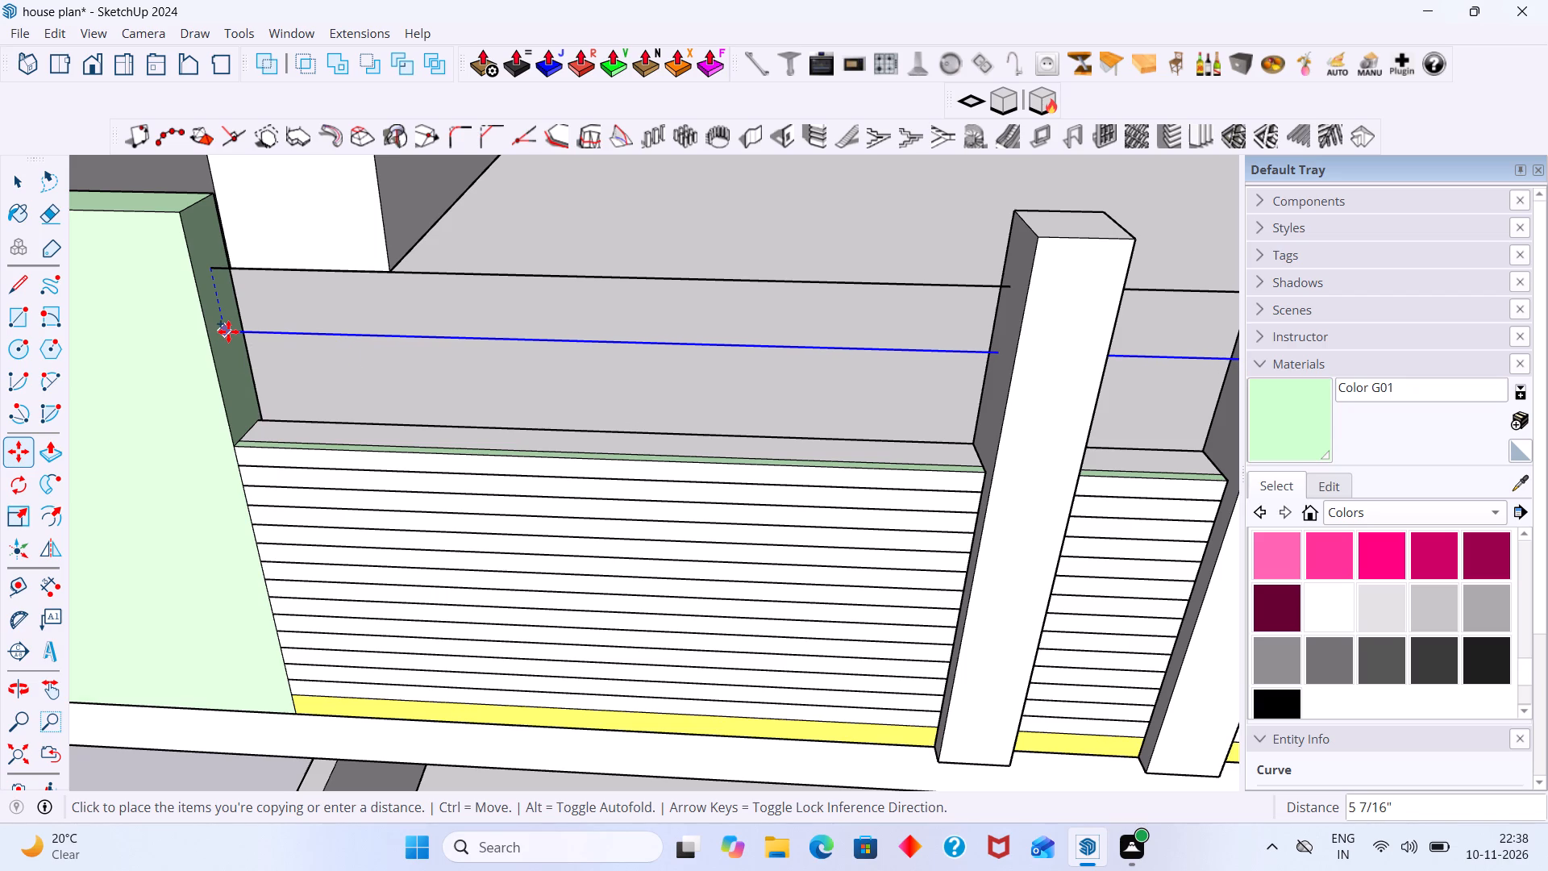
pyautogui.click(228, 331)
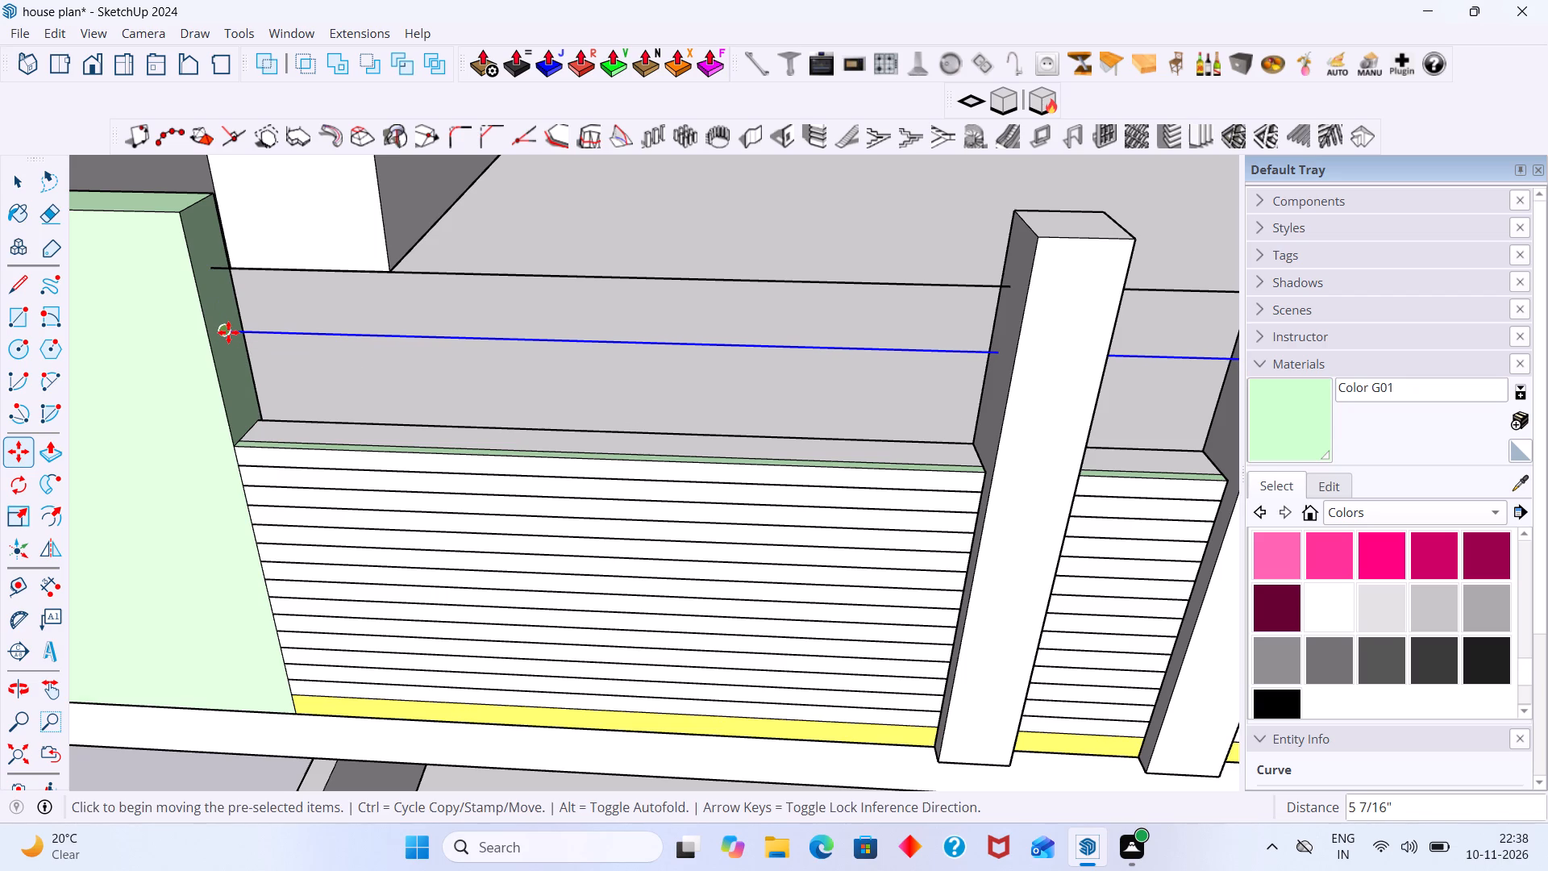
pyautogui.write('*2')
pyautogui.press('Return')
pyautogui.press('space')
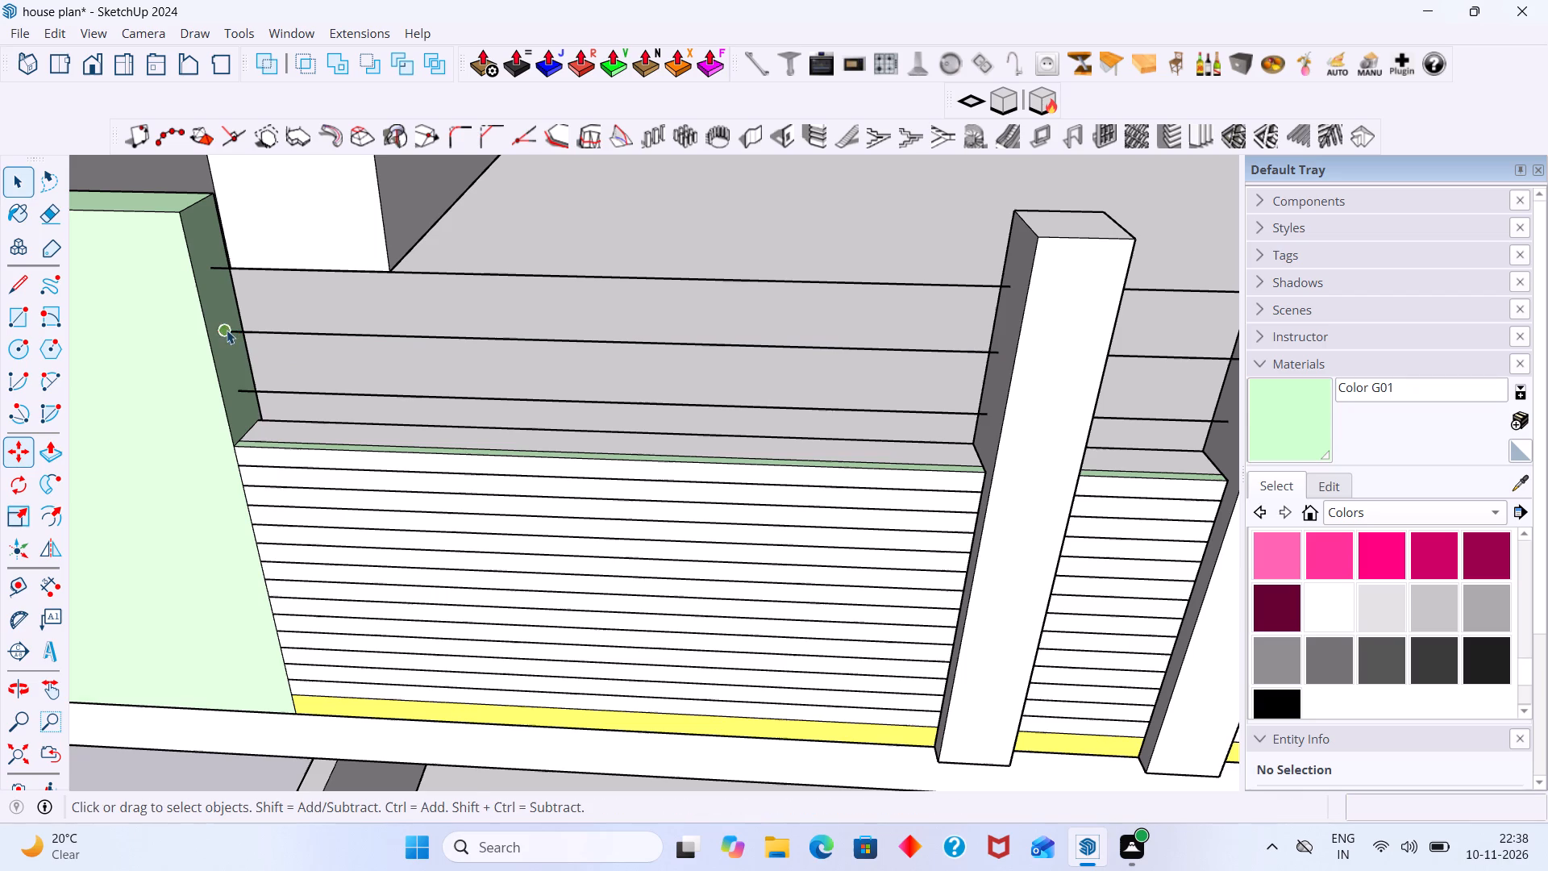
# Draw a circle of 3/8" radius centred on the top line's end at the green parapet's end face.
pyautogui.scroll(-5, 260, 337)
pyautogui.scroll(8, 256, 295)
pyautogui.scroll(-1, 148, 385)
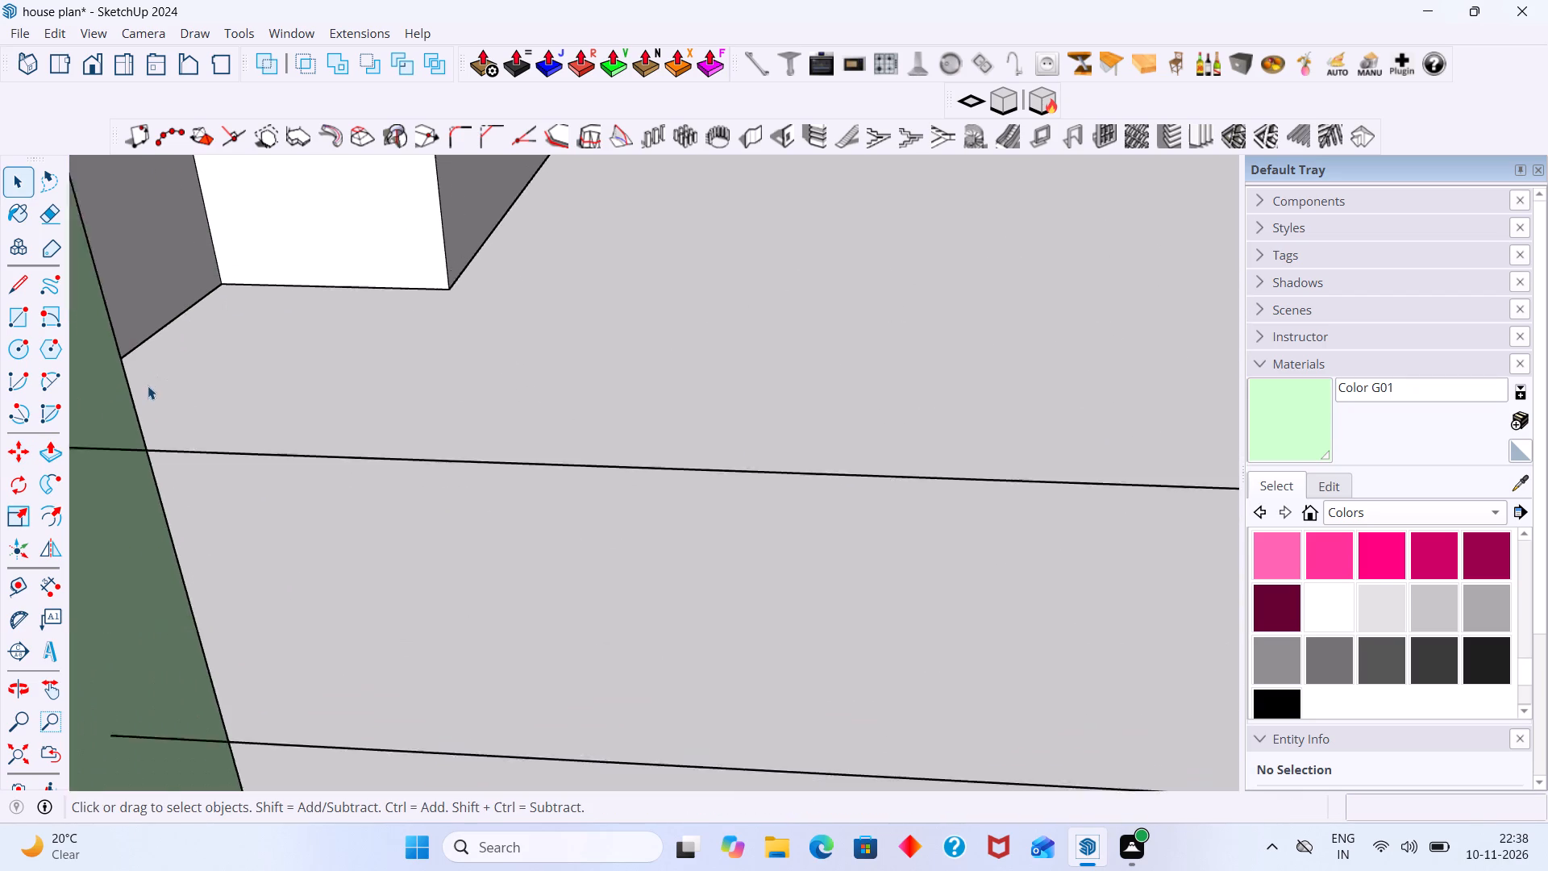
pyautogui.scroll(-5, 148, 385)
pyautogui.moveTo(148, 405); pyautogui.dragTo(134, 397, button='middle')
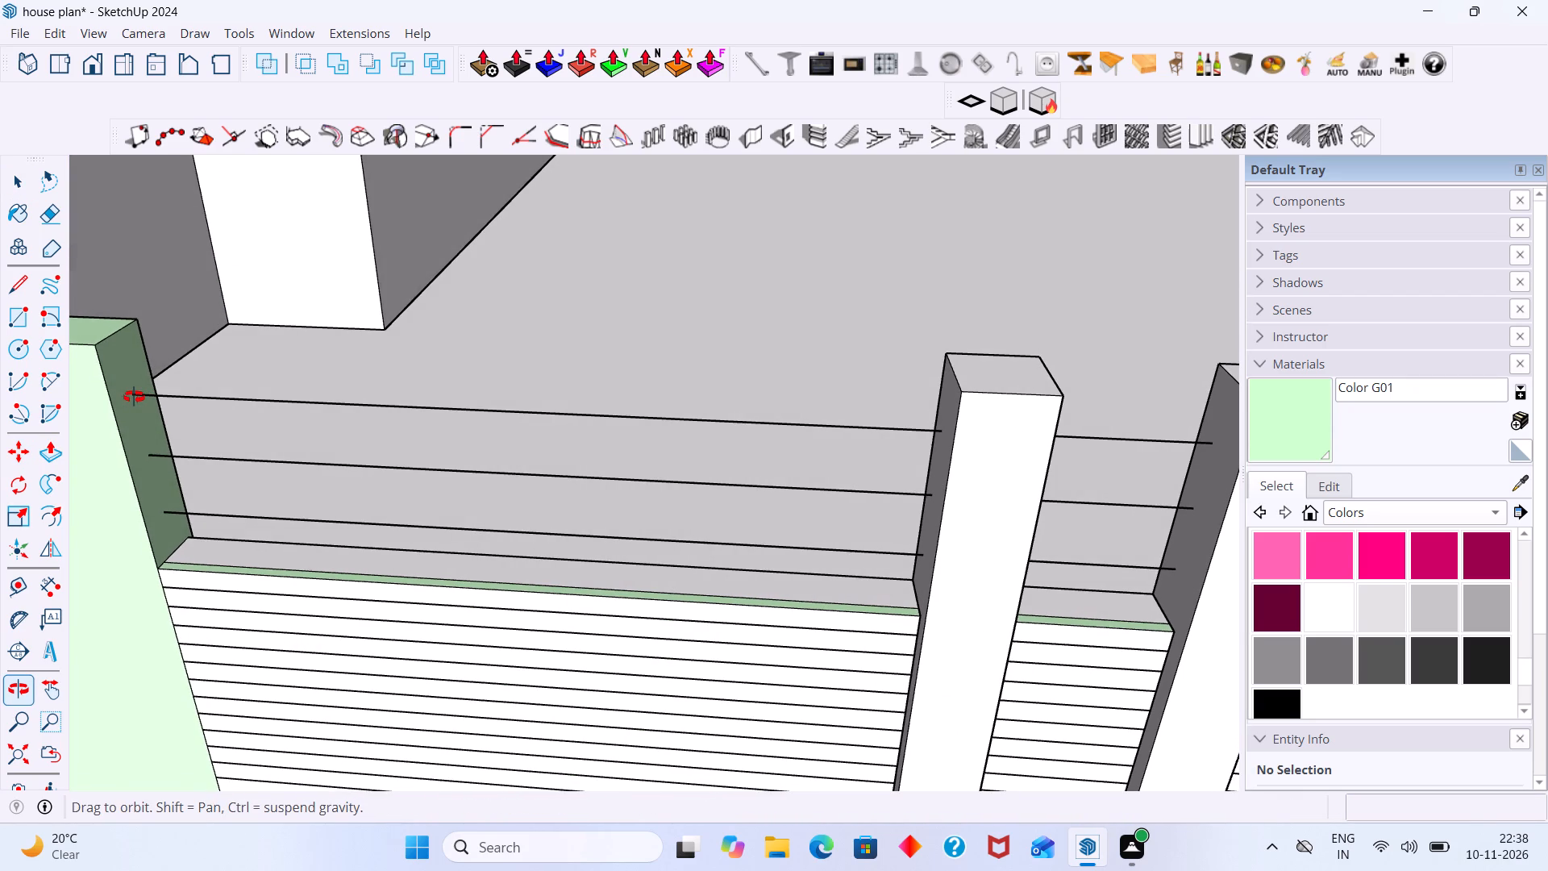
pyautogui.moveTo(134, 397); pyautogui.dragTo(127, 397, button='middle')
pyautogui.scroll(2, 149, 406)
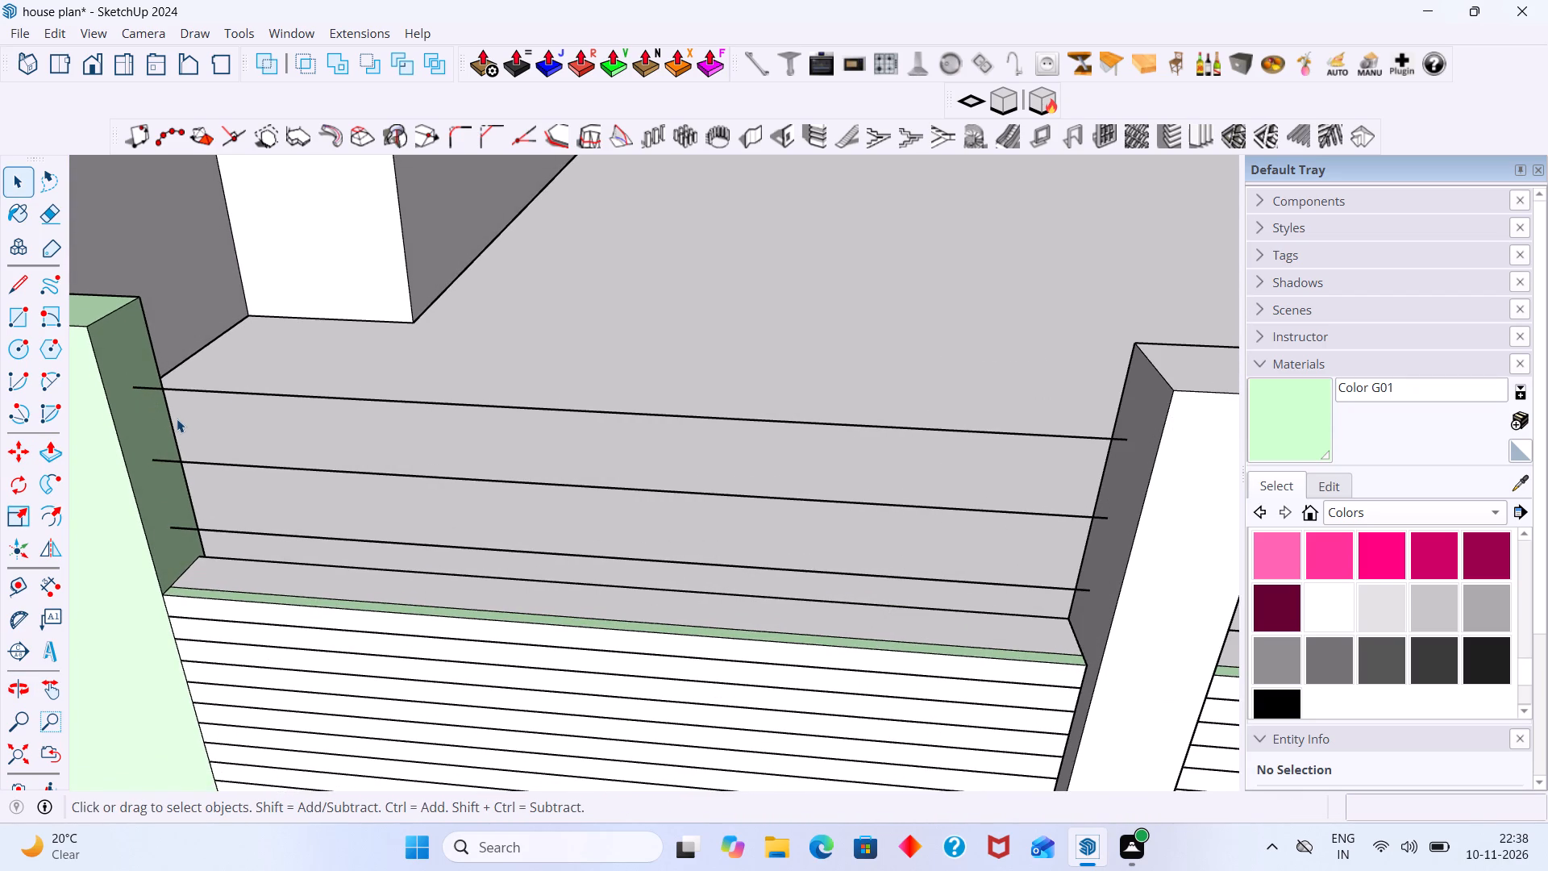
pyautogui.press('l')
pyautogui.scroll(3, 125, 388)
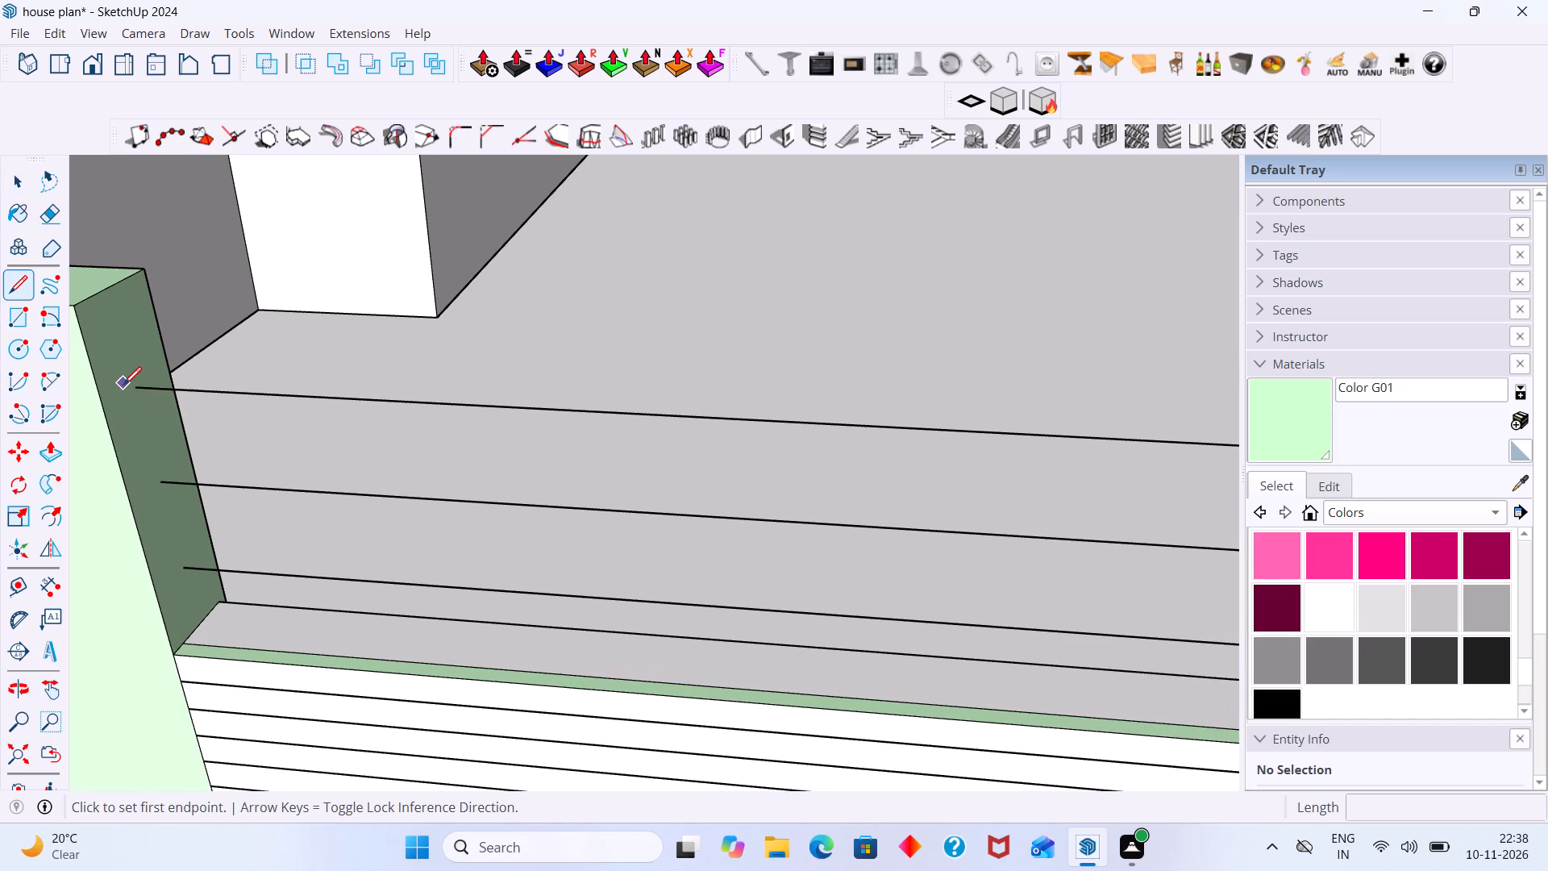
pyautogui.press('c')
pyautogui.scroll(7, 140, 431)
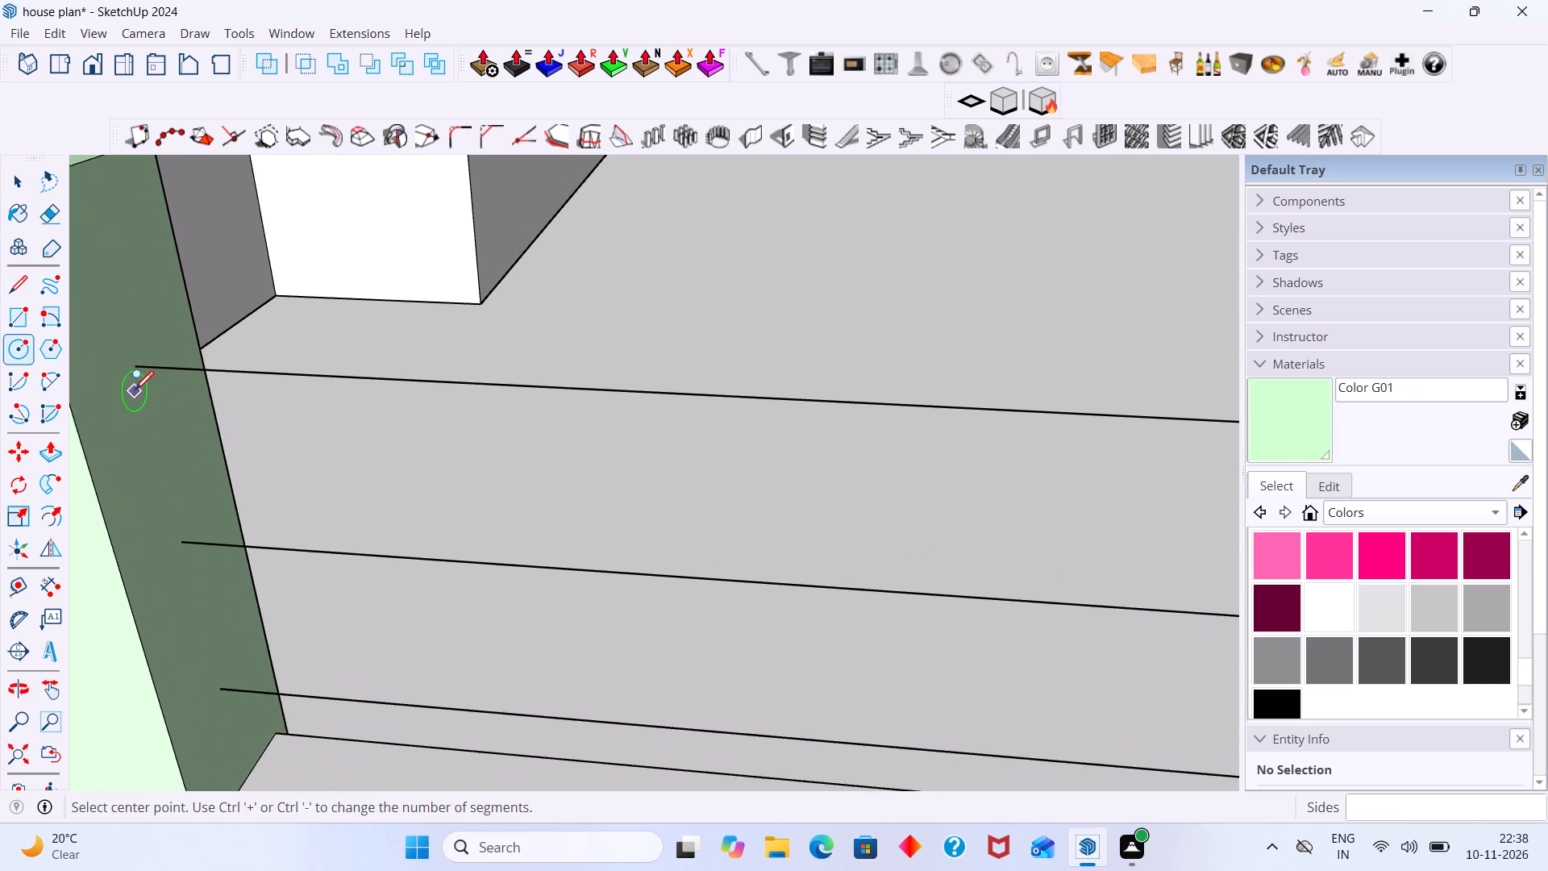
pyautogui.scroll(5, 135, 389)
pyautogui.click(137, 359)
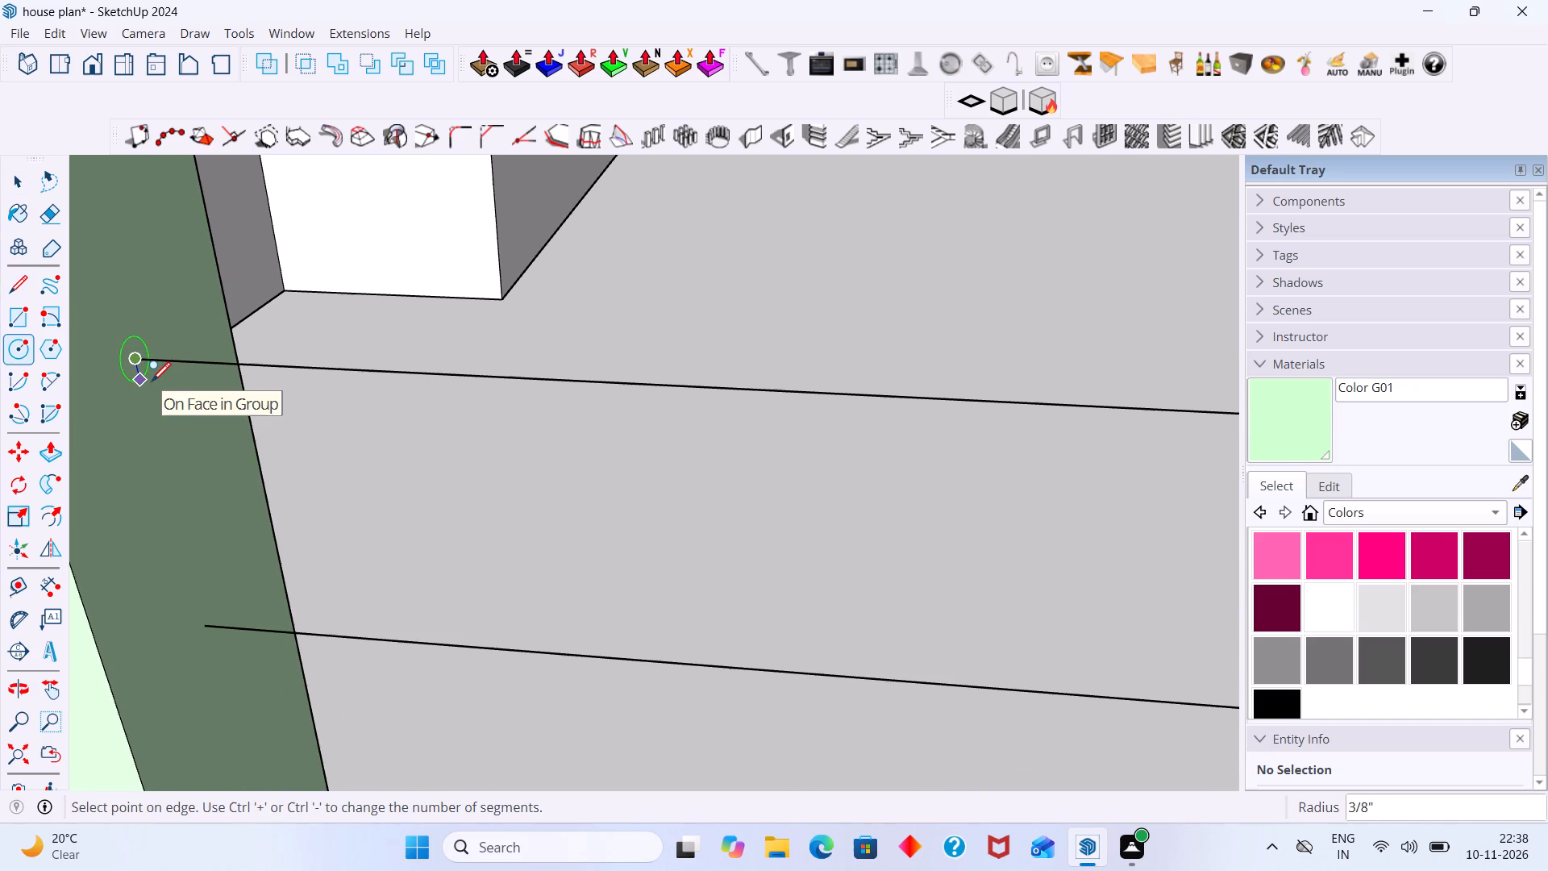
pyautogui.click(152, 380)
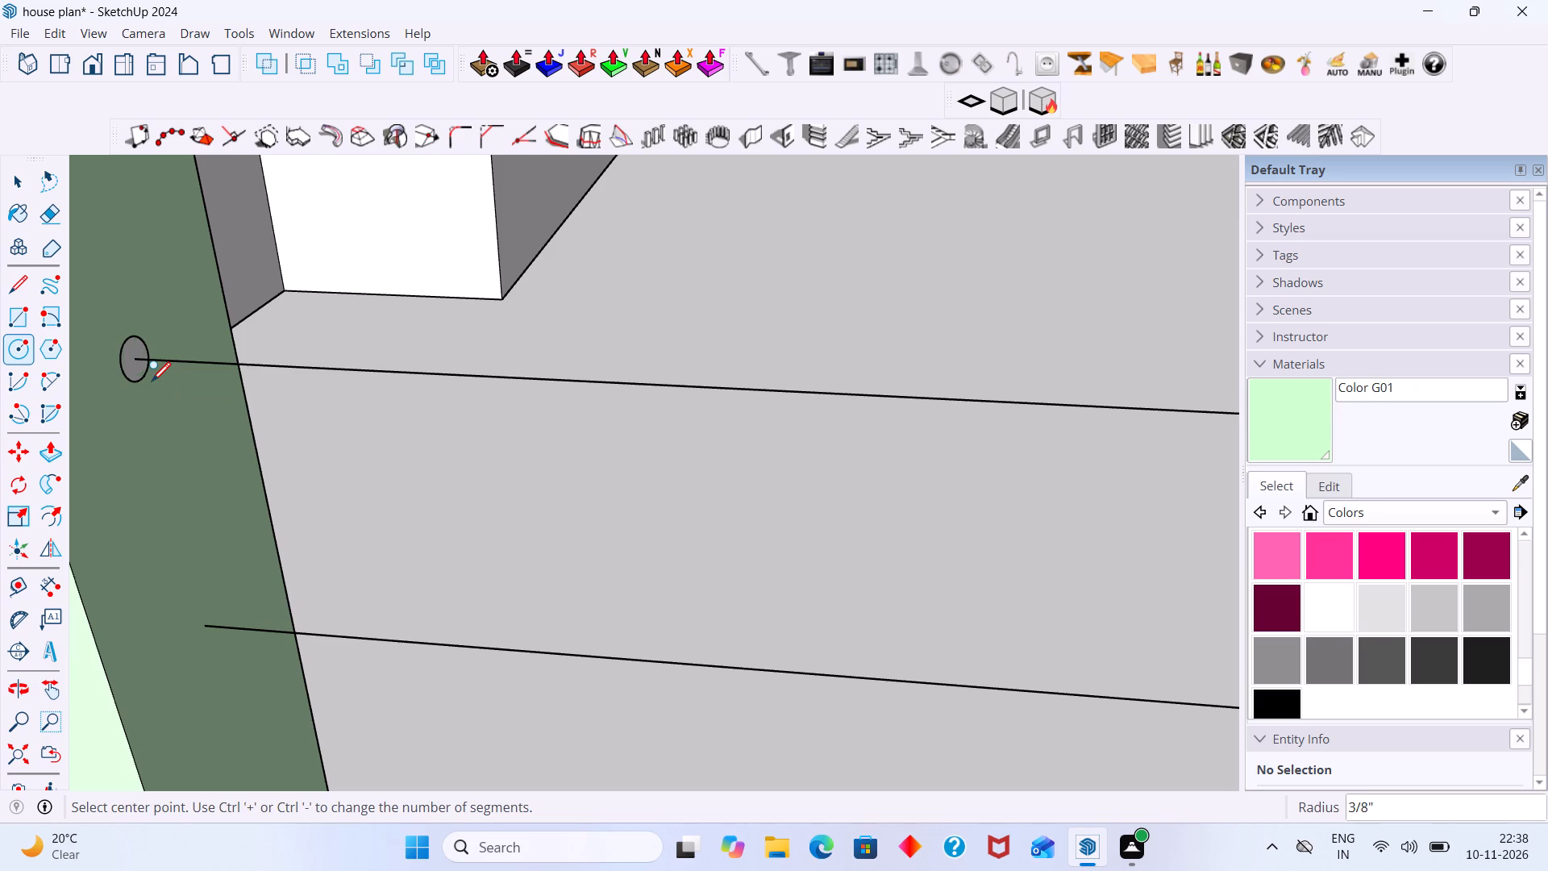
pyautogui.press('space')
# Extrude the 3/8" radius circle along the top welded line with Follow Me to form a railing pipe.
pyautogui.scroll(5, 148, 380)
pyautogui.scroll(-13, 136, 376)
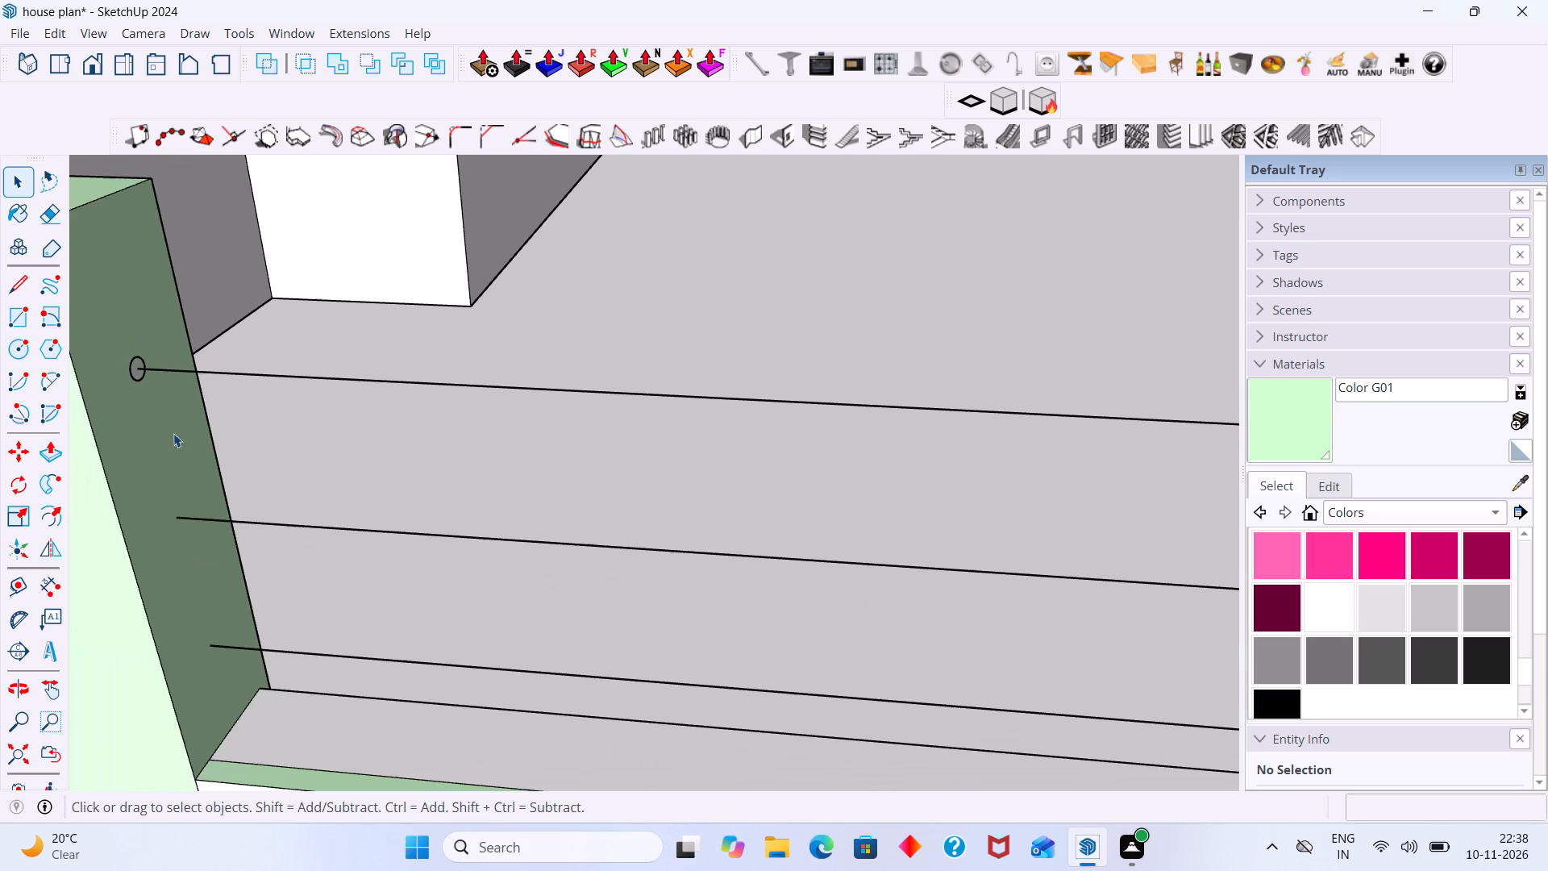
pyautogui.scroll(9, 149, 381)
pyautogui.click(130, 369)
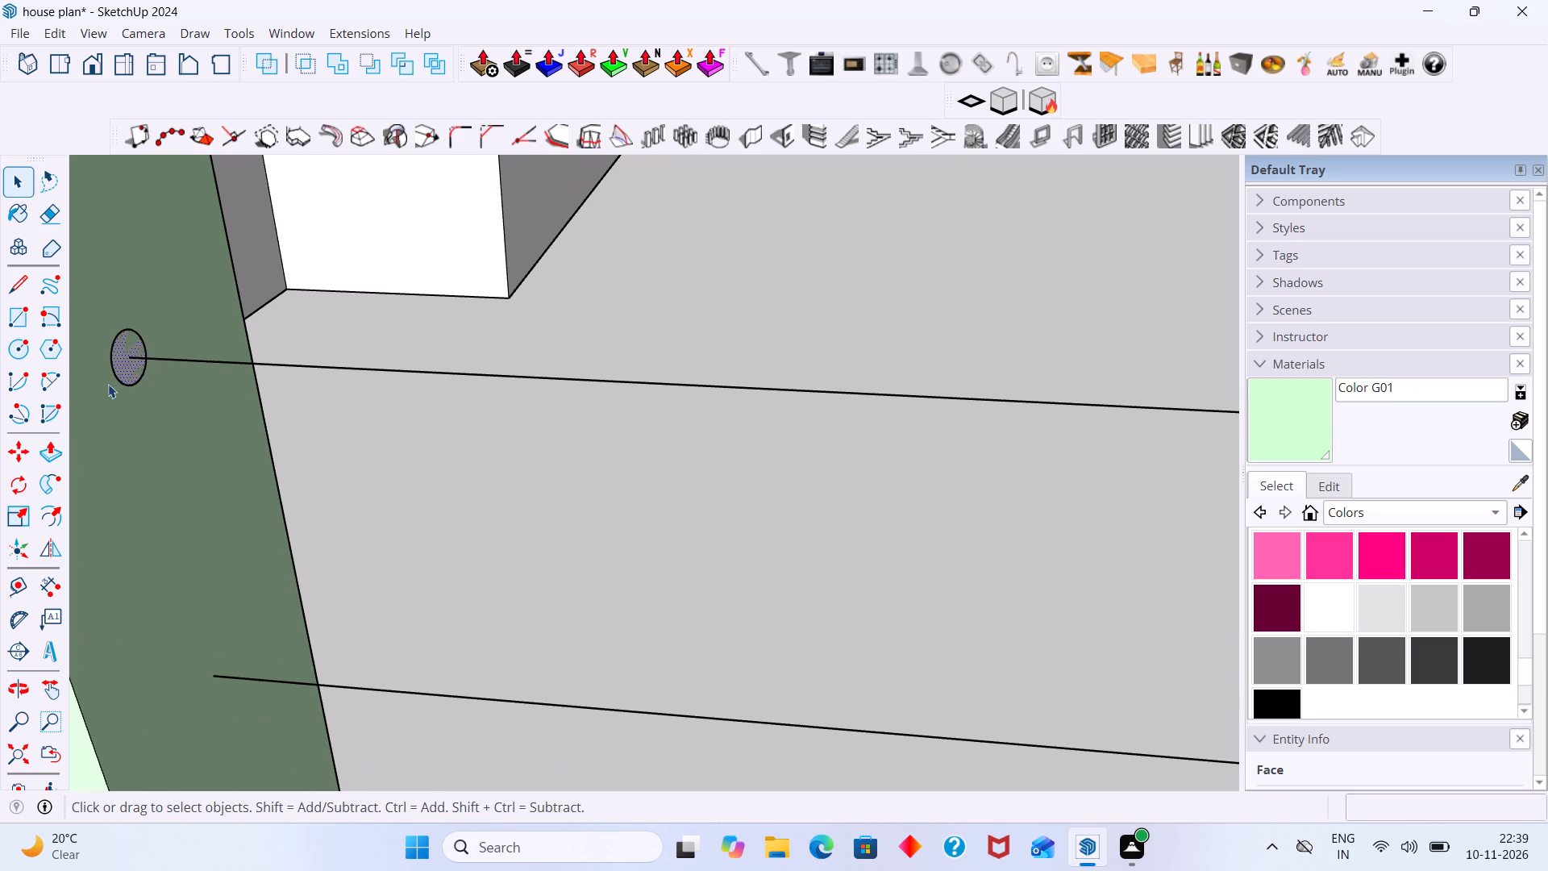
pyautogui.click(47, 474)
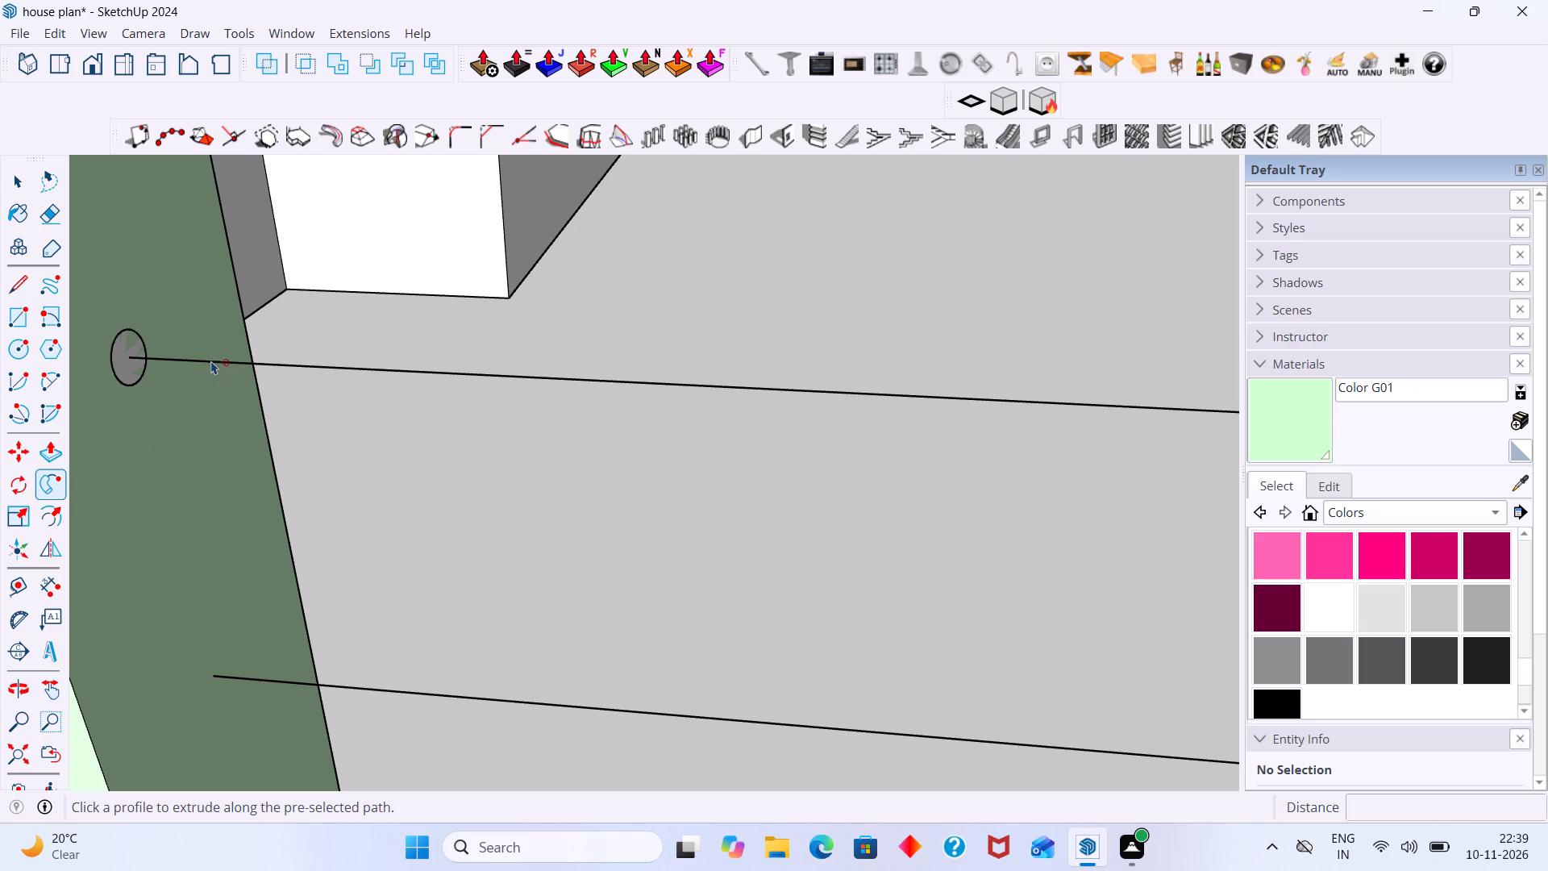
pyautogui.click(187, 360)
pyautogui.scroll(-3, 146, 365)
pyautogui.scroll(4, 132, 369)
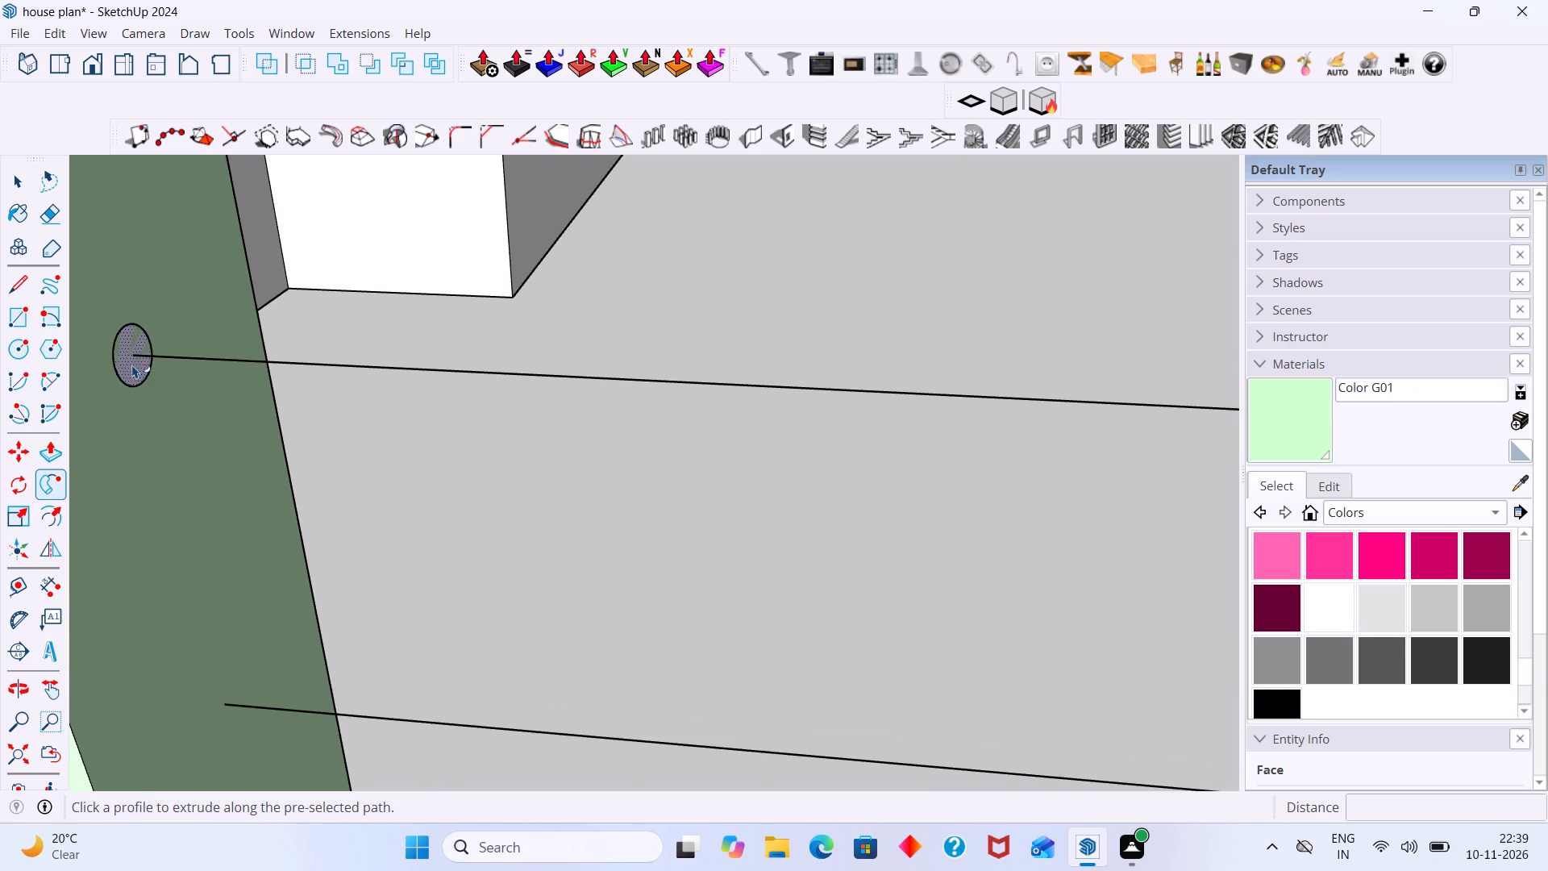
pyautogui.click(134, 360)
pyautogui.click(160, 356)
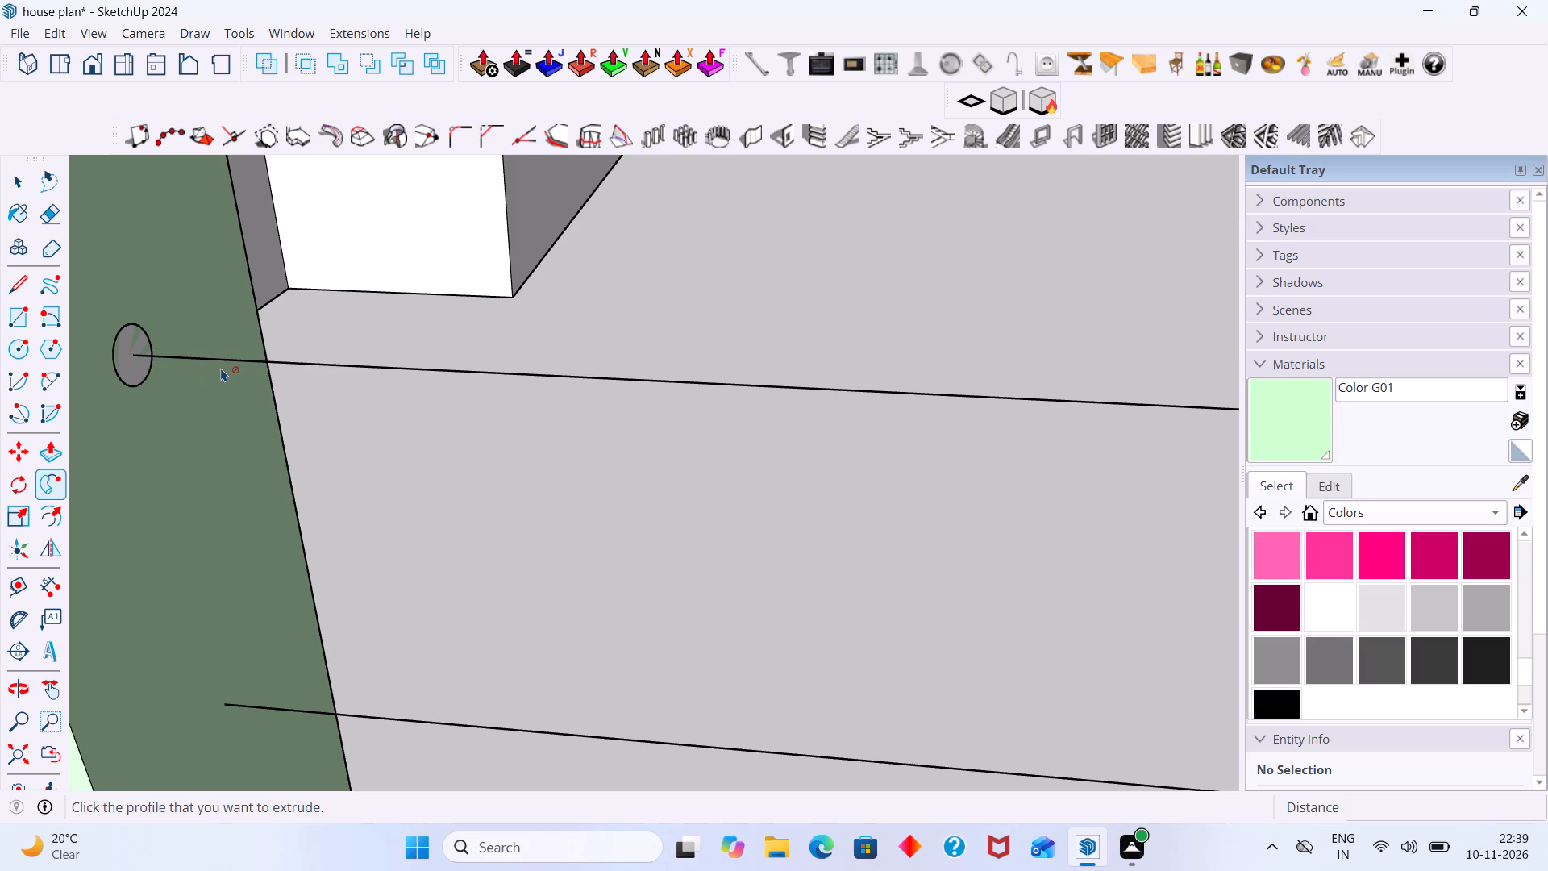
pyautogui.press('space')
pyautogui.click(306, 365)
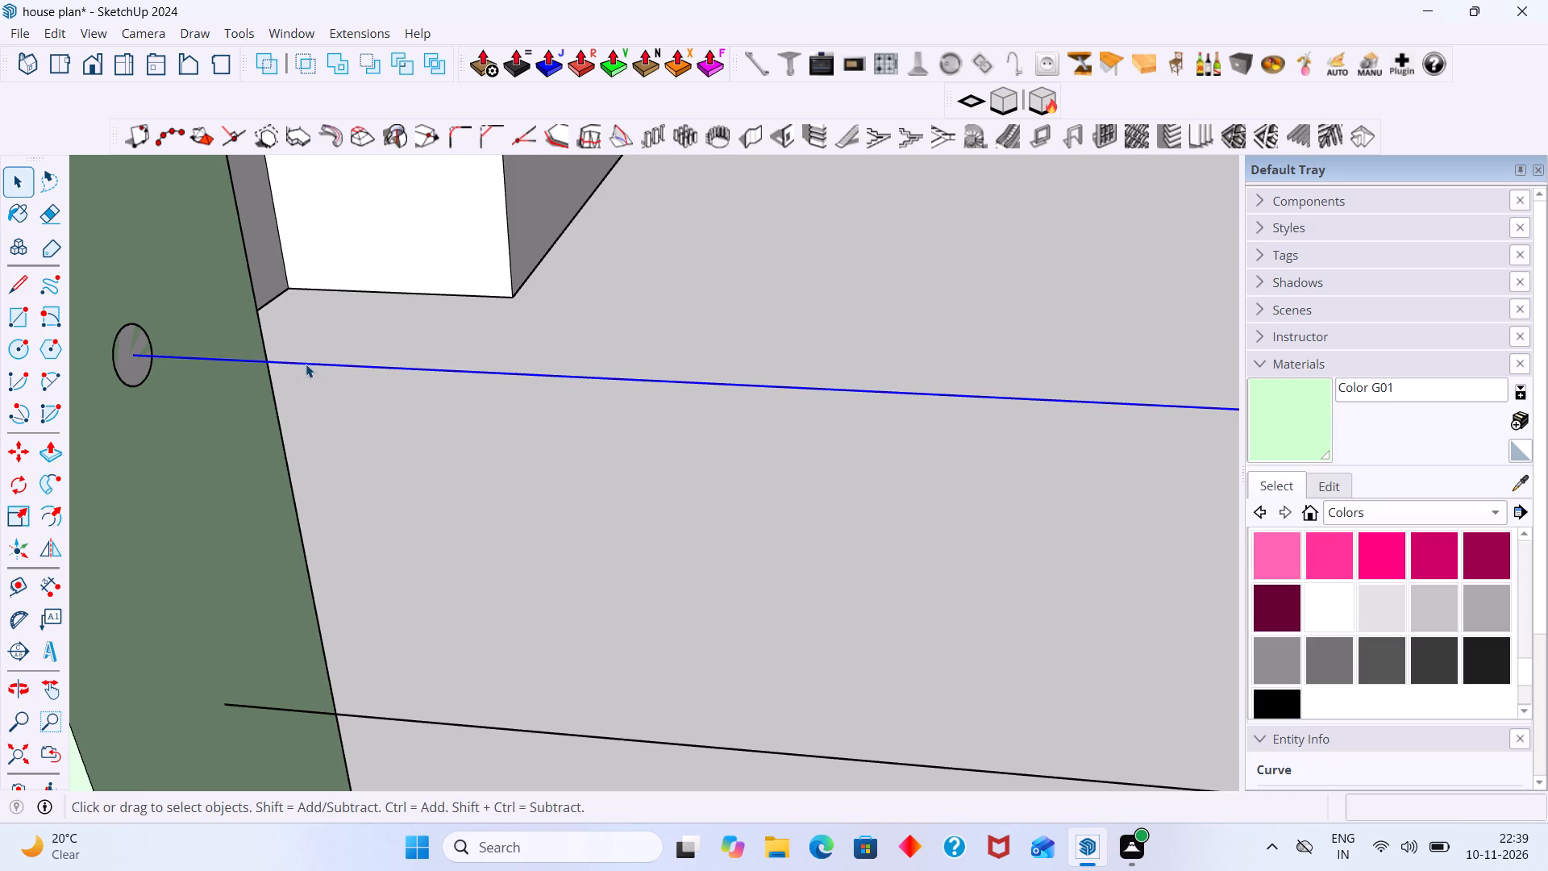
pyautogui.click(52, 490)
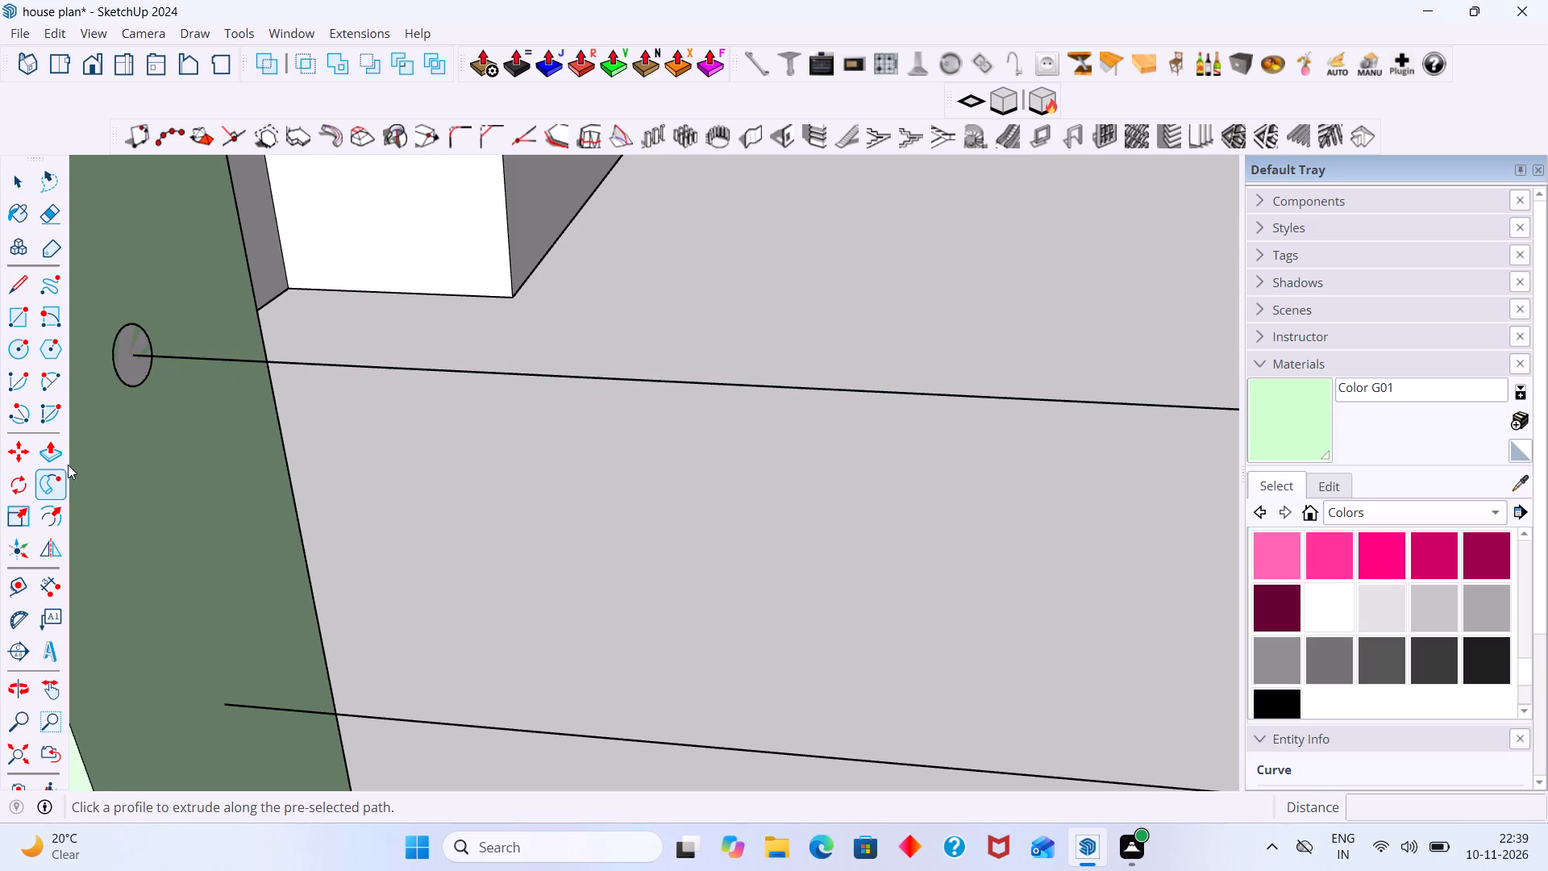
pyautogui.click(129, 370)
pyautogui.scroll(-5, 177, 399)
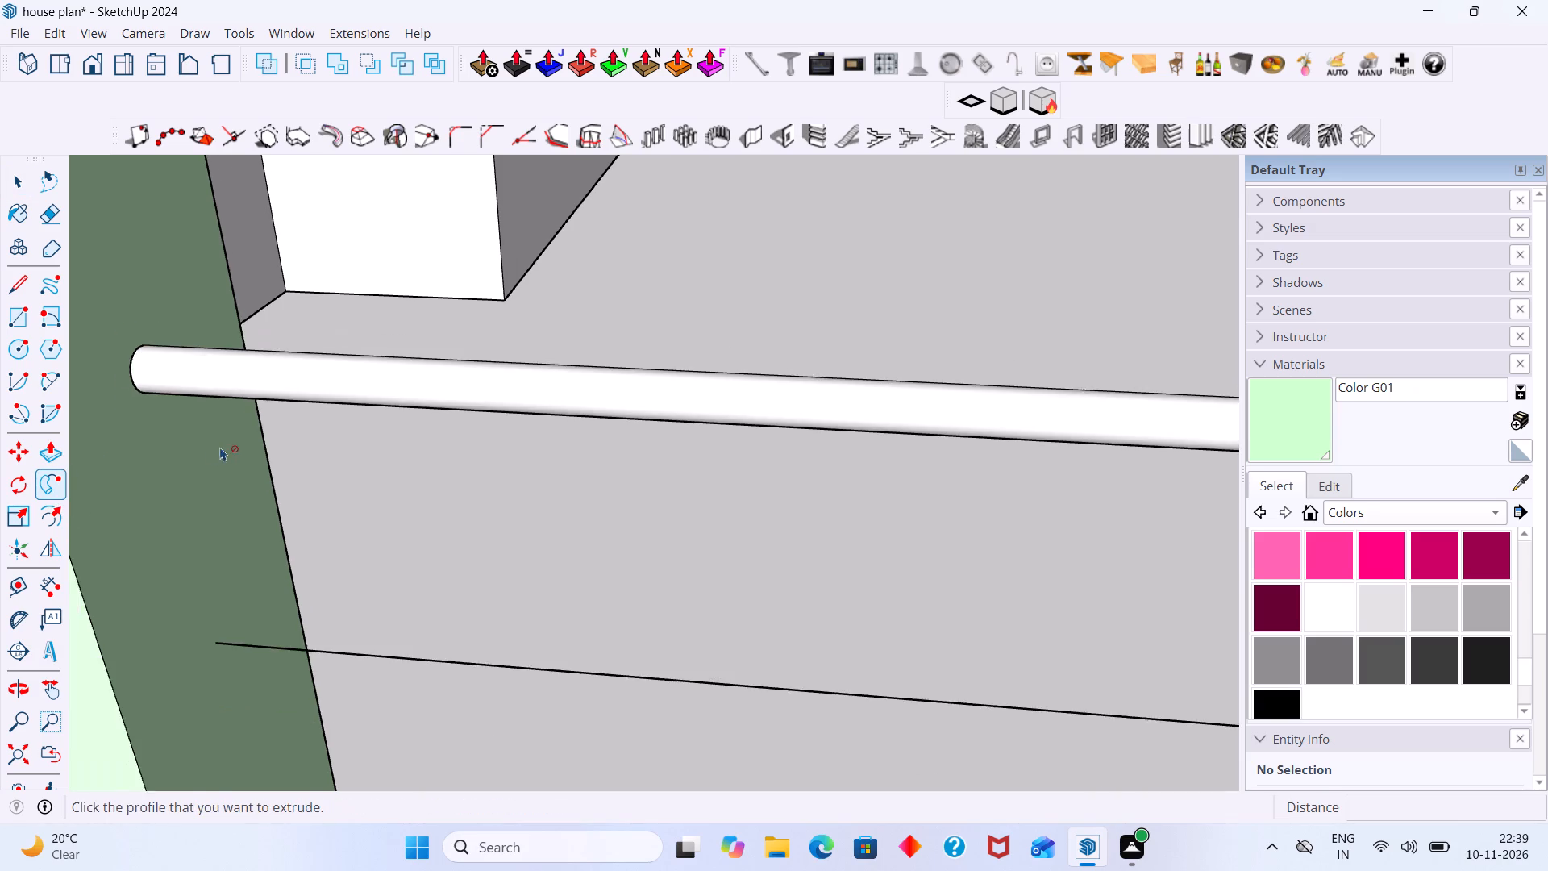
# Examine the thin top pipe and the two lines below it between the parapet and the columns.
pyautogui.scroll(-15, 220, 447)
pyautogui.moveTo(561, 523); pyautogui.dragTo(601, 543, button='middle')
pyautogui.scroll(6, 400, 505)
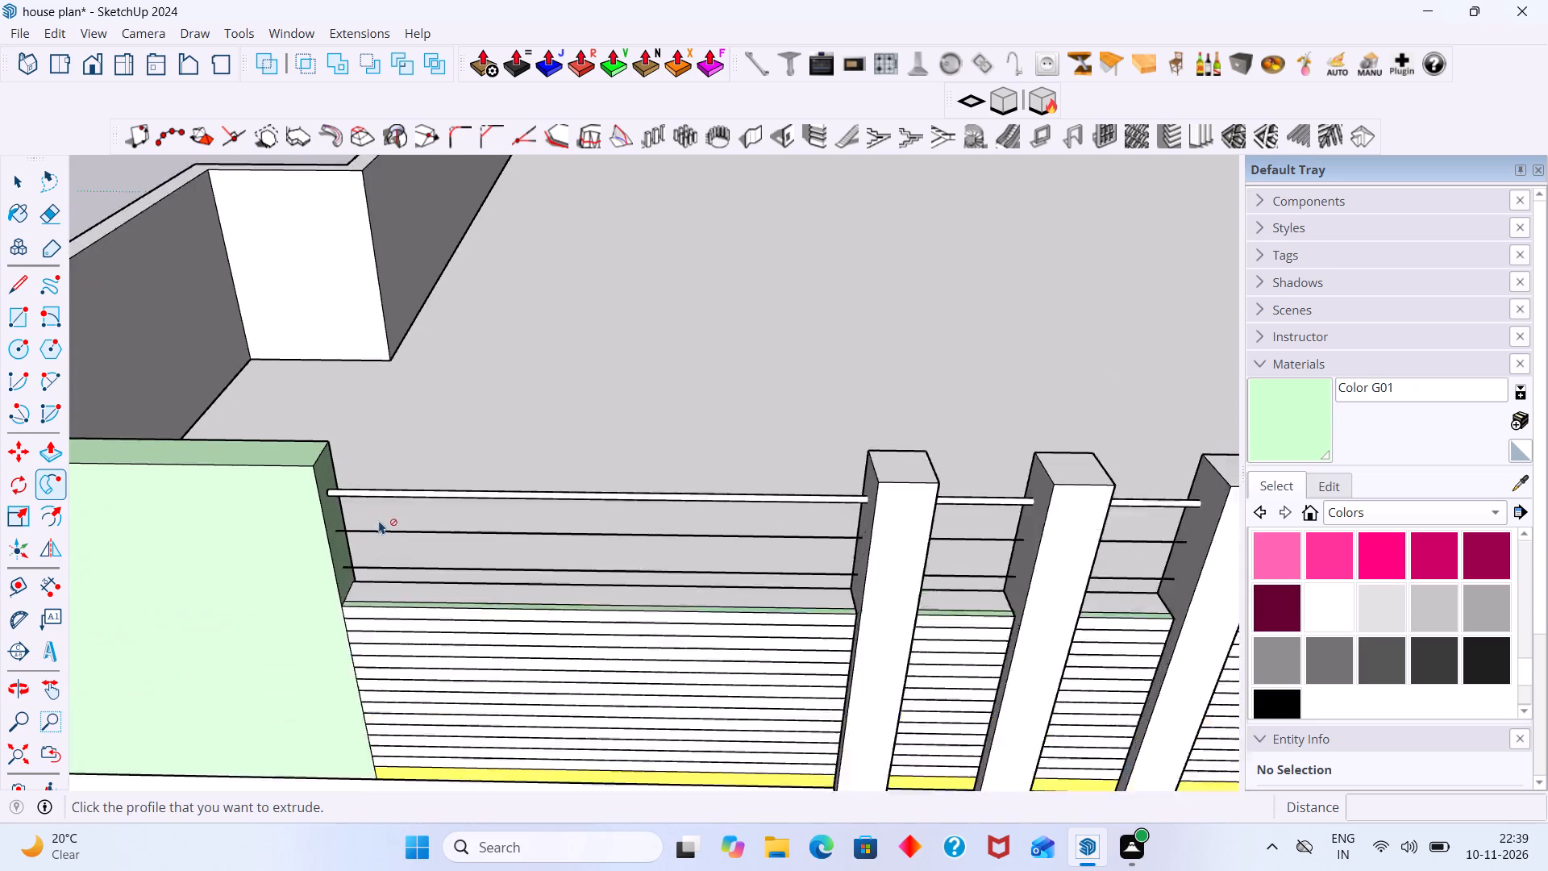
pyautogui.scroll(4, 379, 520)
pyautogui.press('space')
pyautogui.click(356, 534)
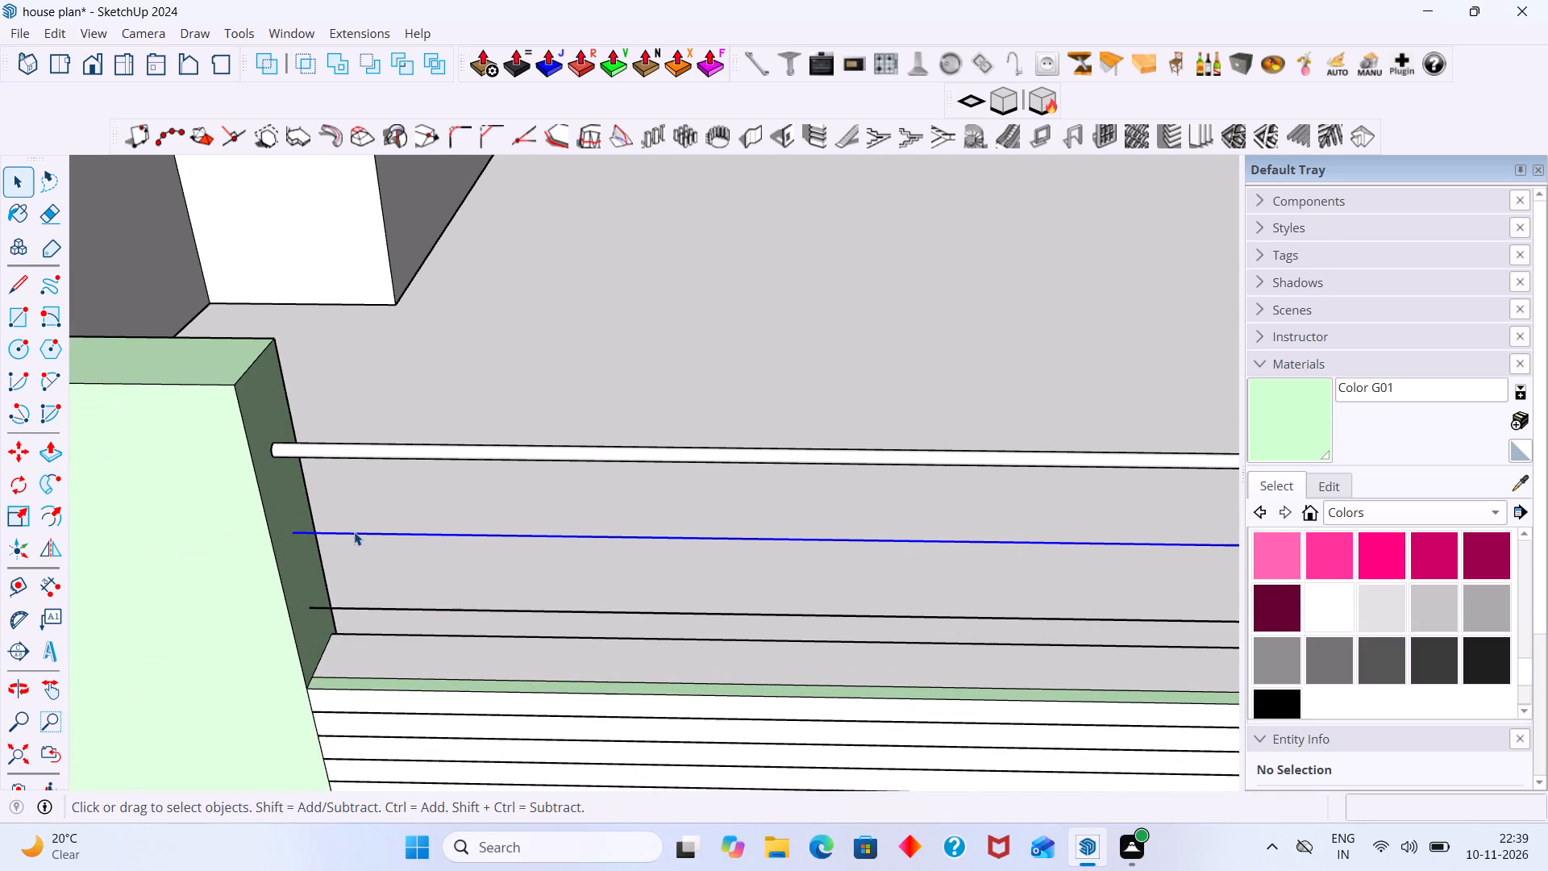
pyautogui.moveTo(354, 531); pyautogui.dragTo(284, 532, button='middle')
pyautogui.scroll(5, 326, 497)
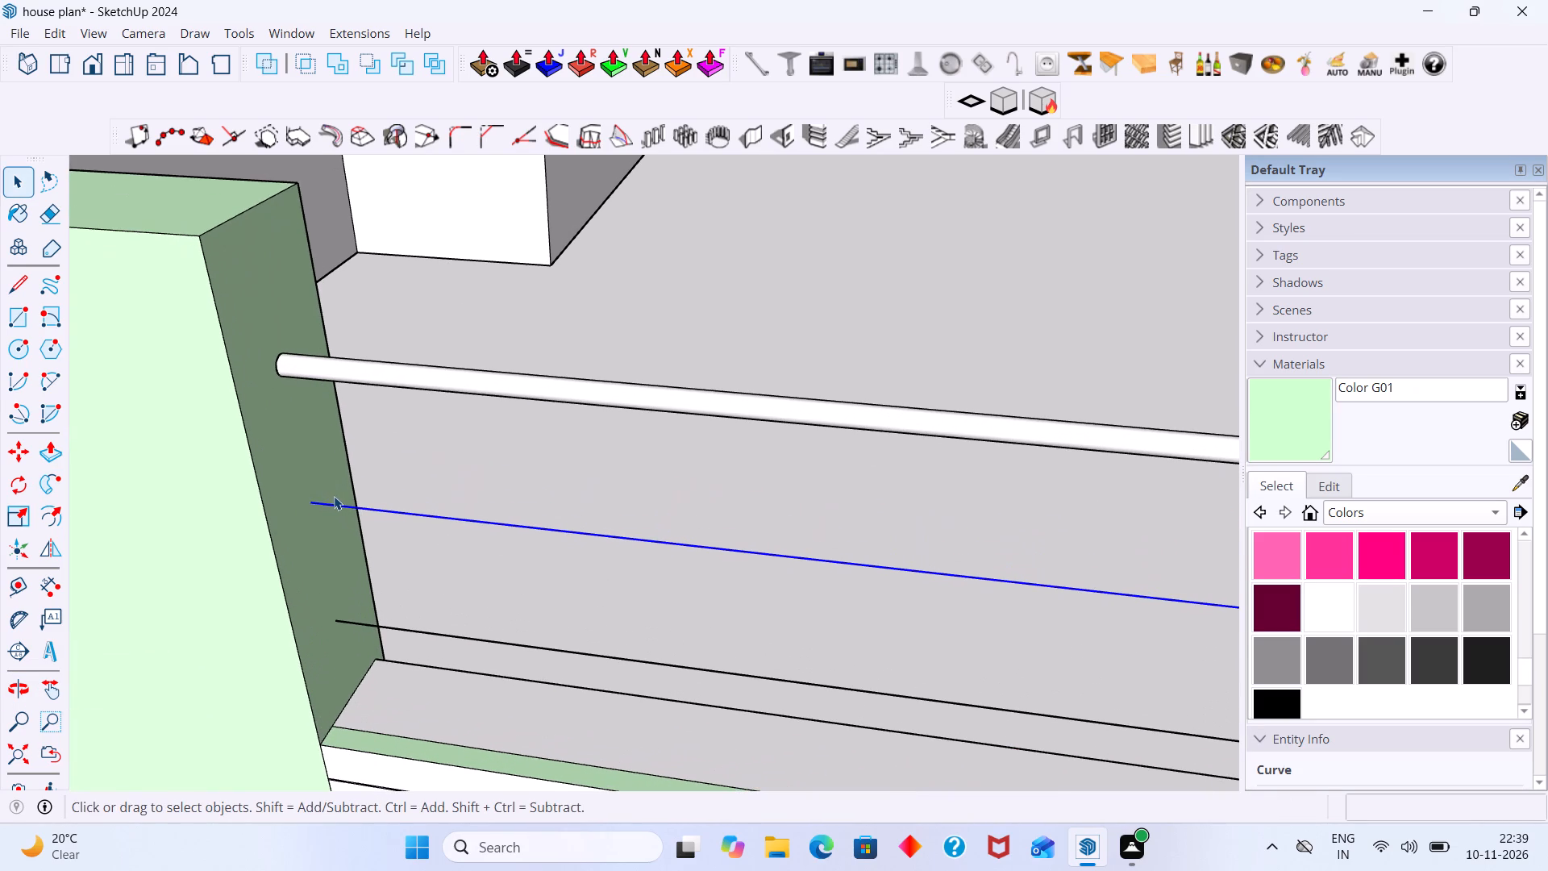
pyautogui.scroll(-14, 334, 496)
pyautogui.moveTo(638, 549); pyautogui.dragTo(710, 549, button='middle')
pyautogui.scroll(4, 342, 538)
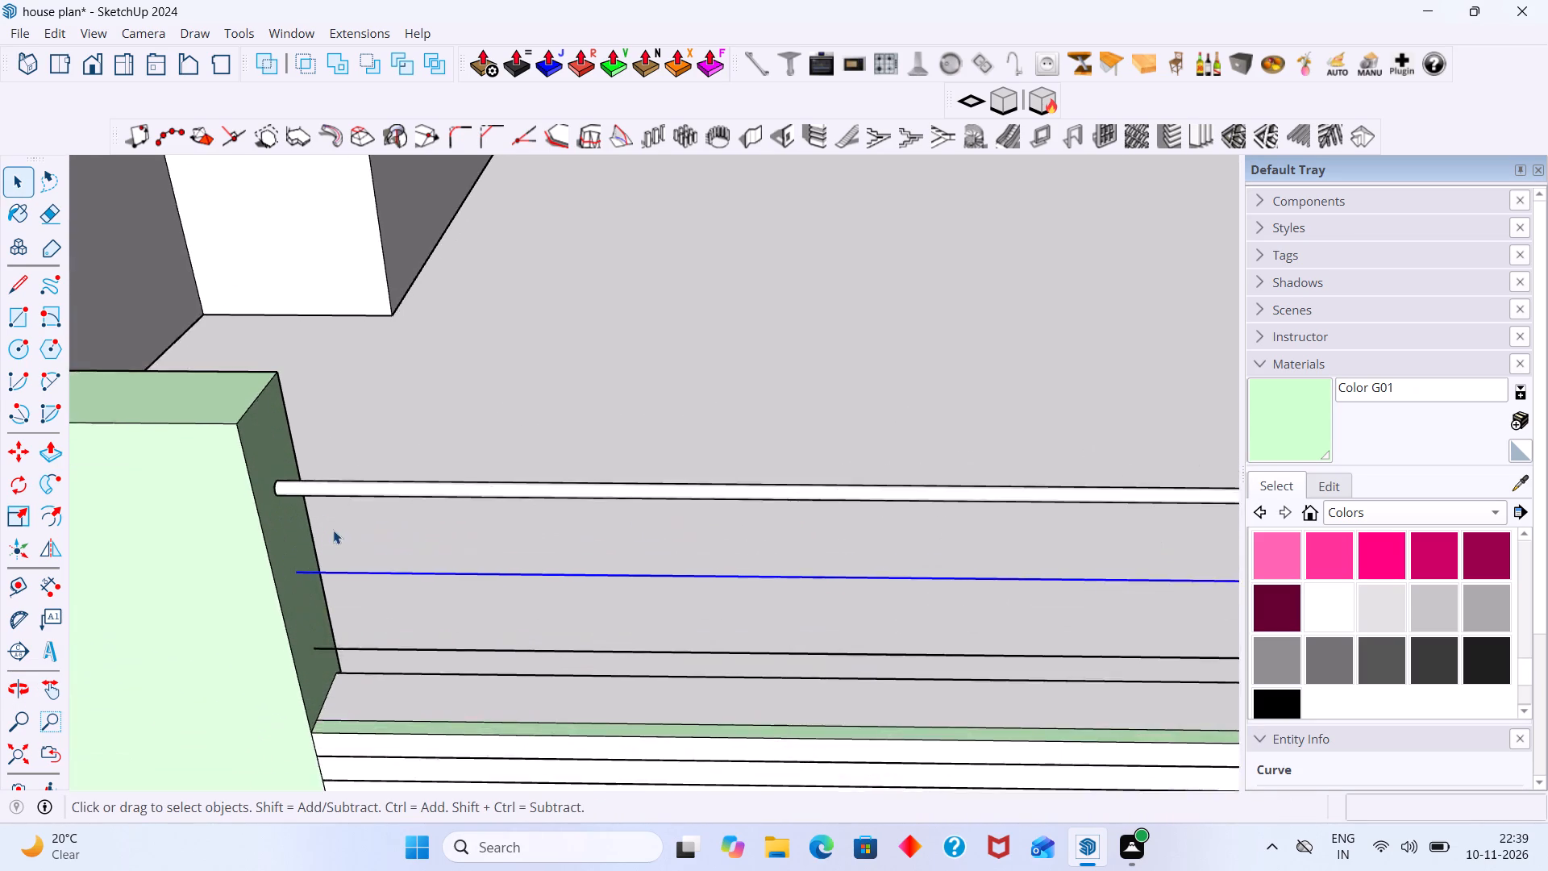
pyautogui.scroll(4, 333, 530)
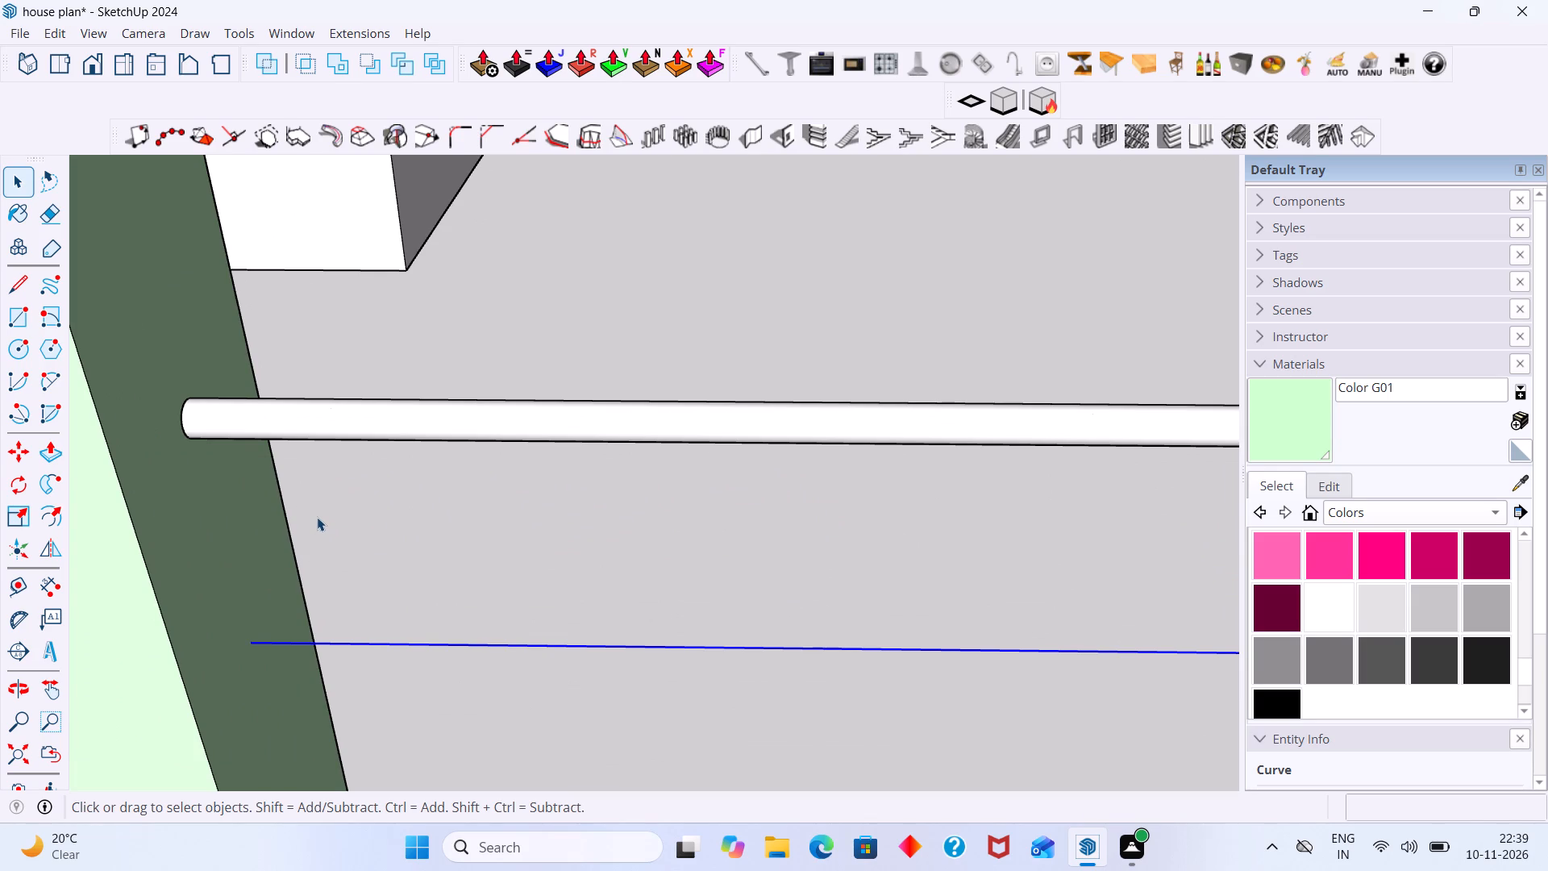
pyautogui.scroll(-5, 397, 511)
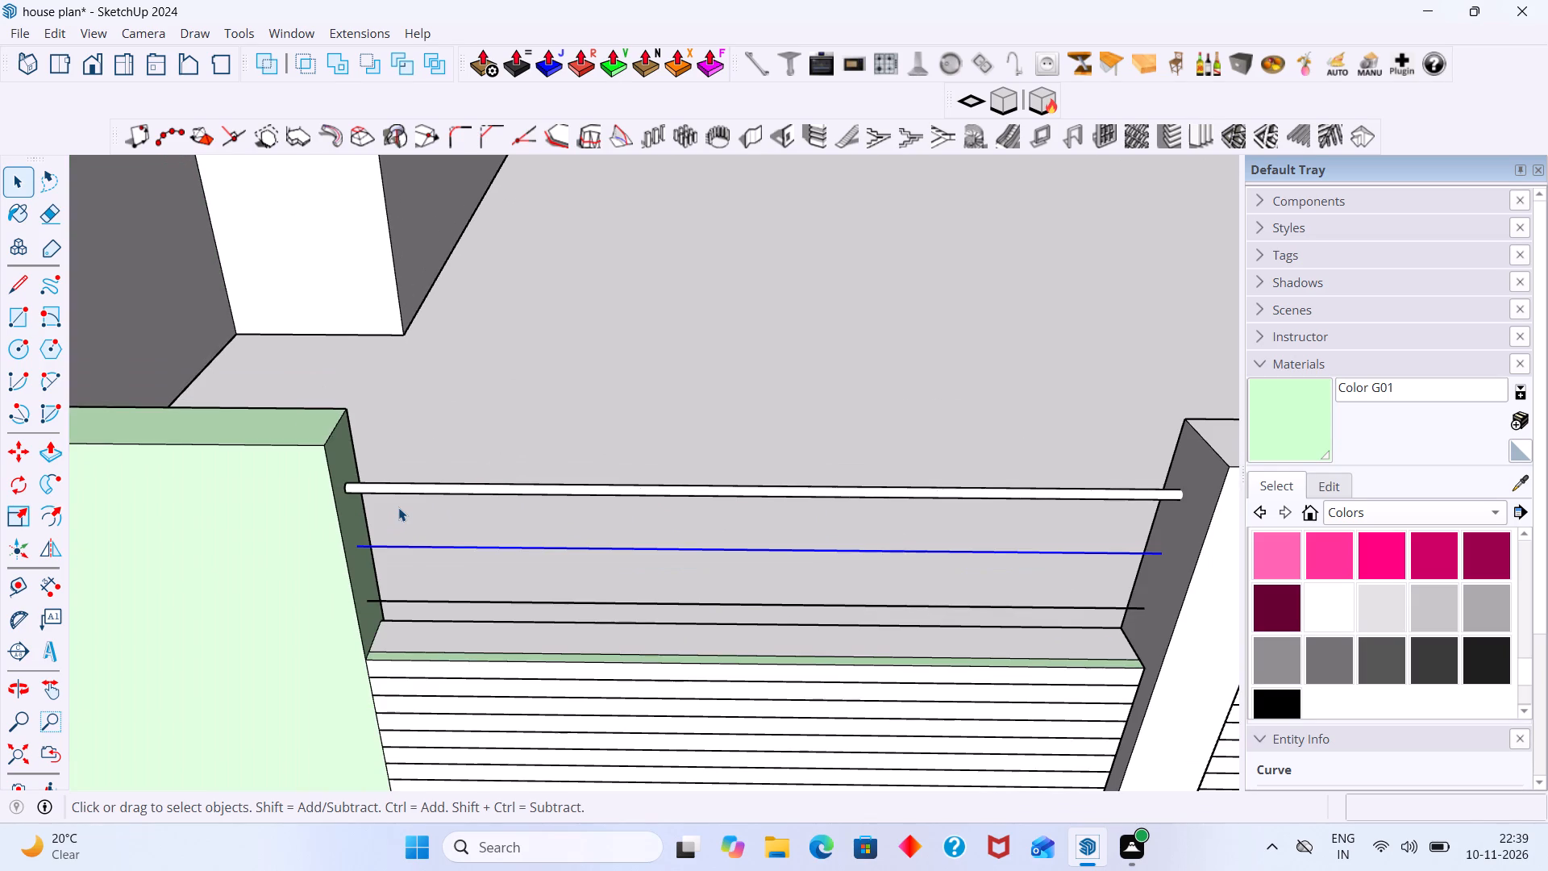
pyautogui.scroll(-3, 456, 492)
pyautogui.scroll(-1, 514, 533)
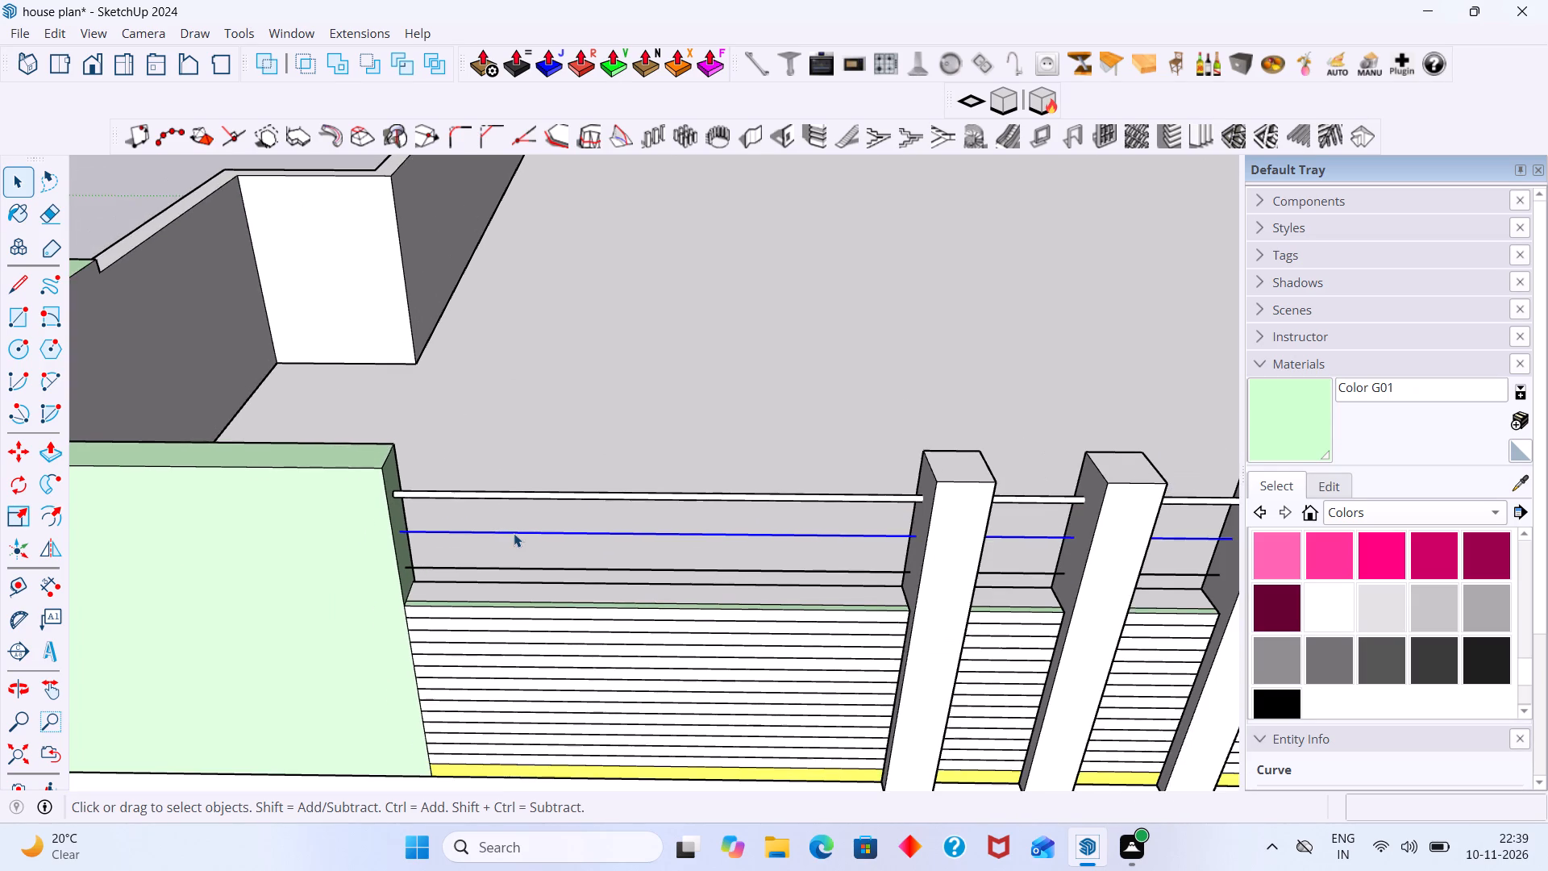
pyautogui.scroll(-1, 514, 533)
pyautogui.scroll(1, 439, 531)
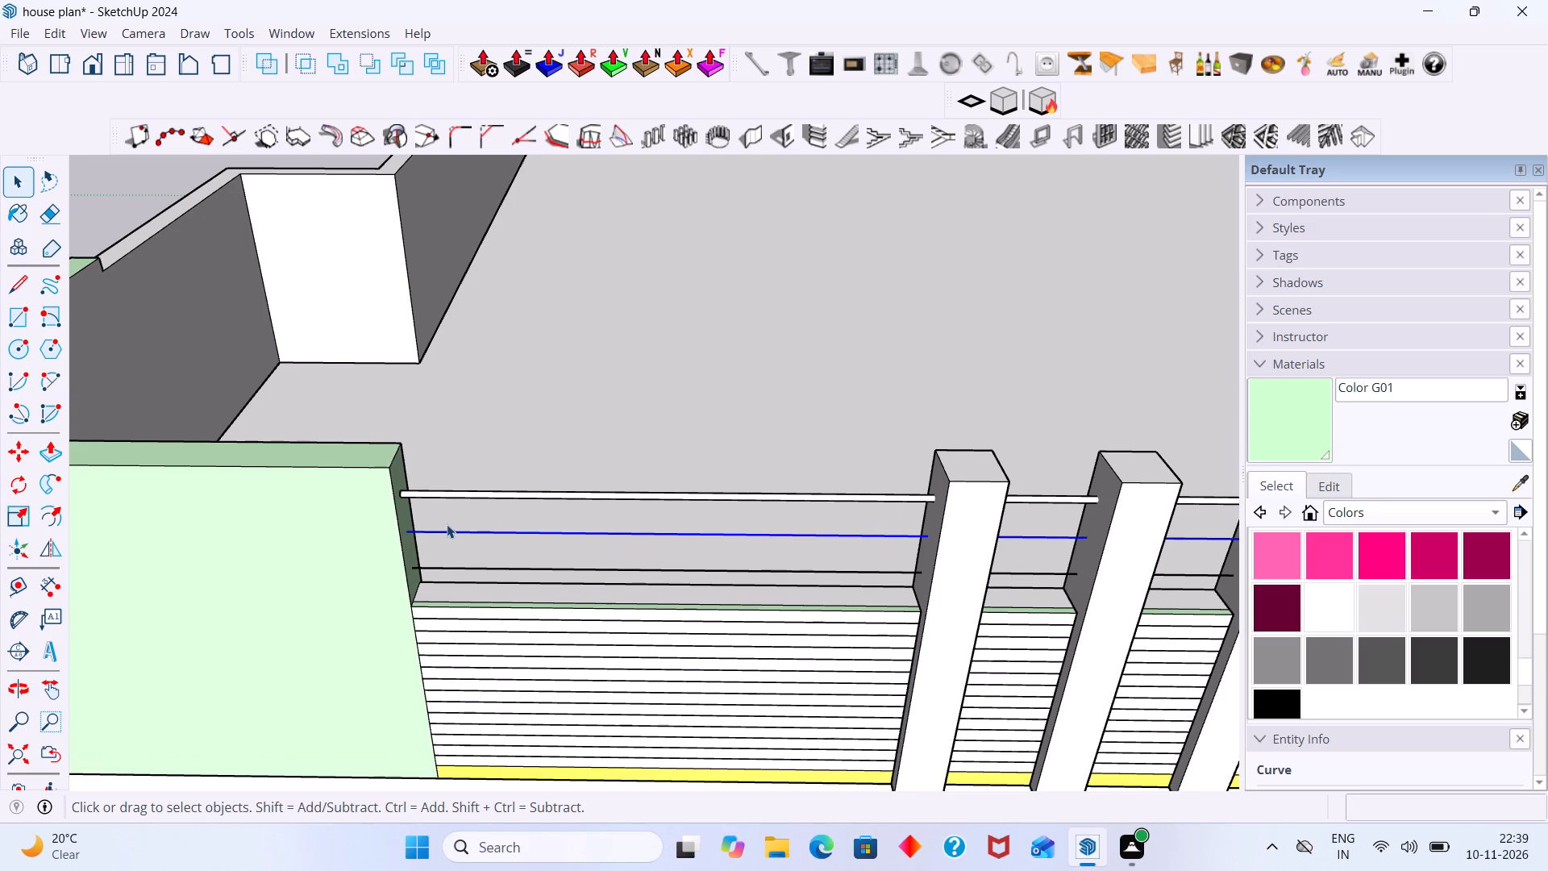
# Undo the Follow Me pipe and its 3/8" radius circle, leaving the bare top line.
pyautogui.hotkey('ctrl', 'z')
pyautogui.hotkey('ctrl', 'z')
# Delete the two copied lines below the top railing line.
pyautogui.scroll(3, 411, 481)
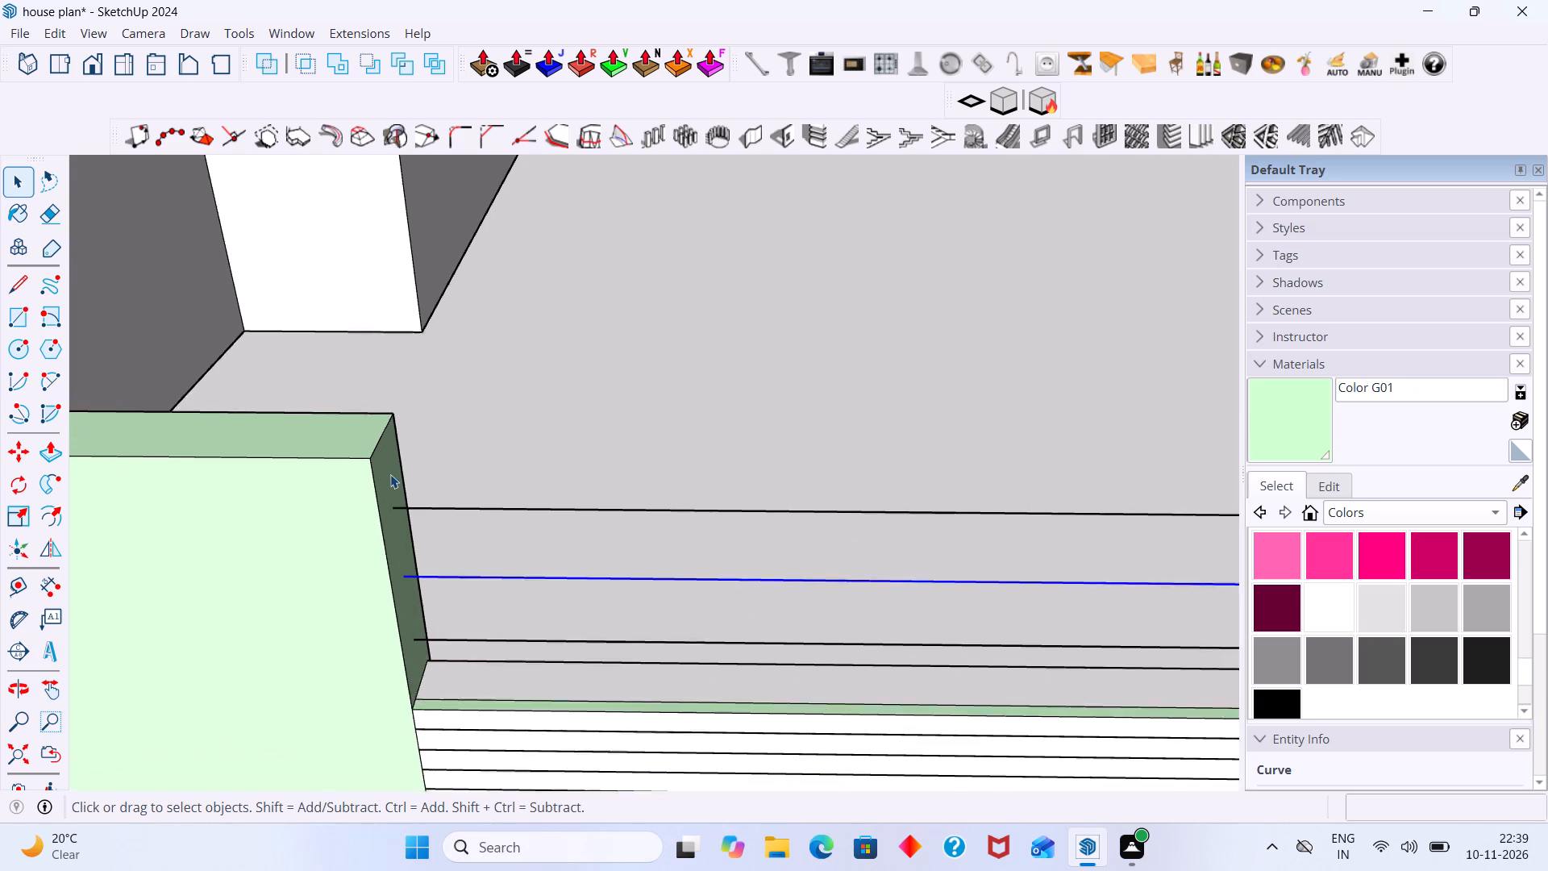
pyautogui.scroll(7, 390, 474)
pyautogui.moveTo(377, 526); pyautogui.dragTo(253, 494, button='middle')
pyautogui.scroll(4, 413, 535)
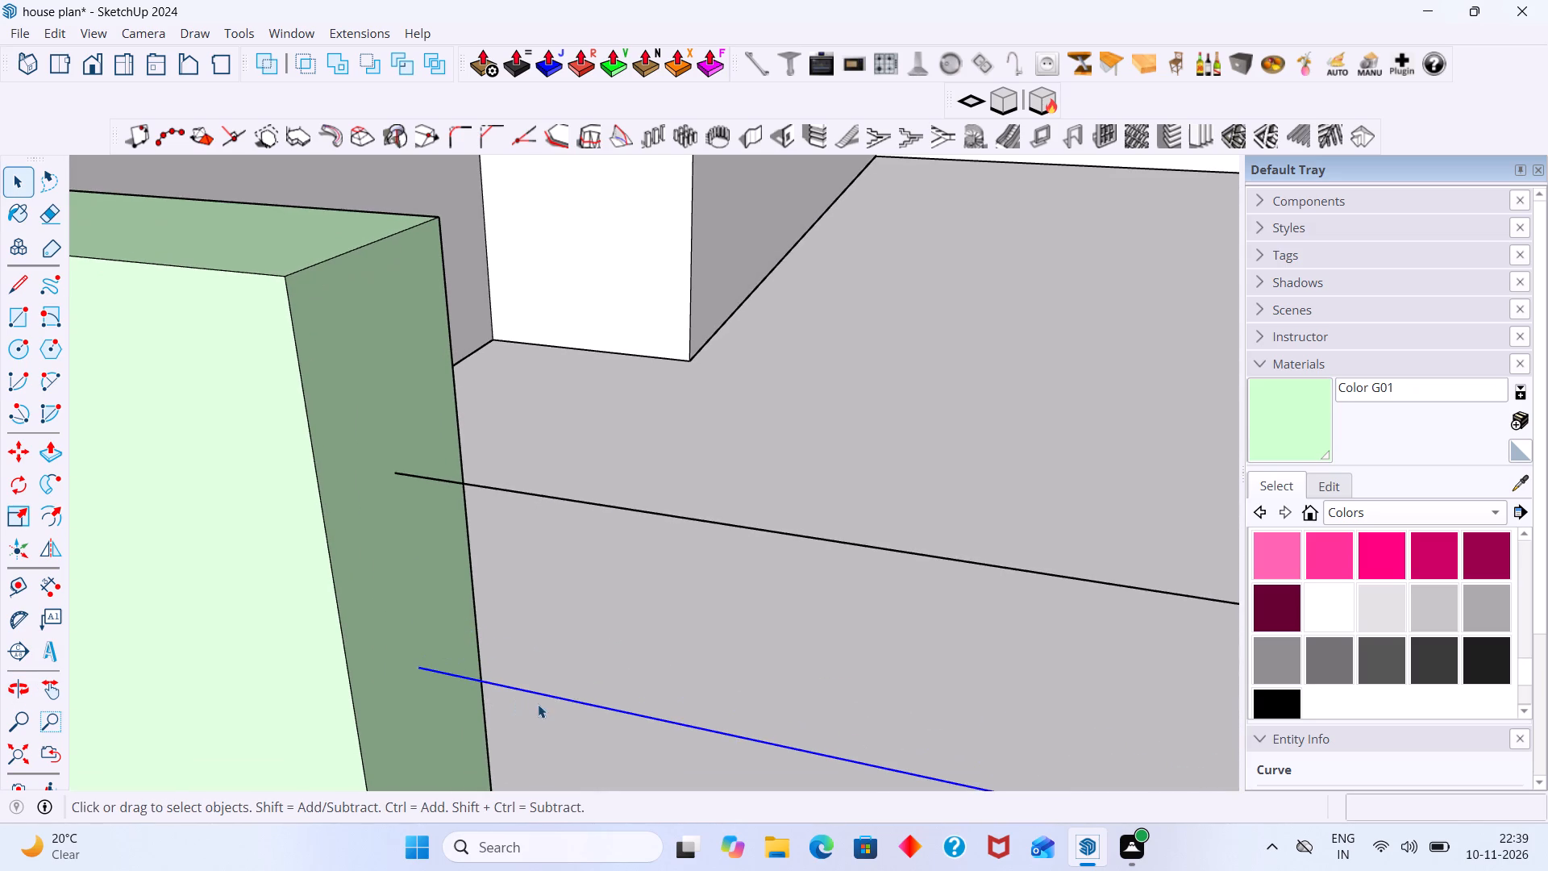
pyautogui.press('Delete')
pyautogui.scroll(-5, 513, 677)
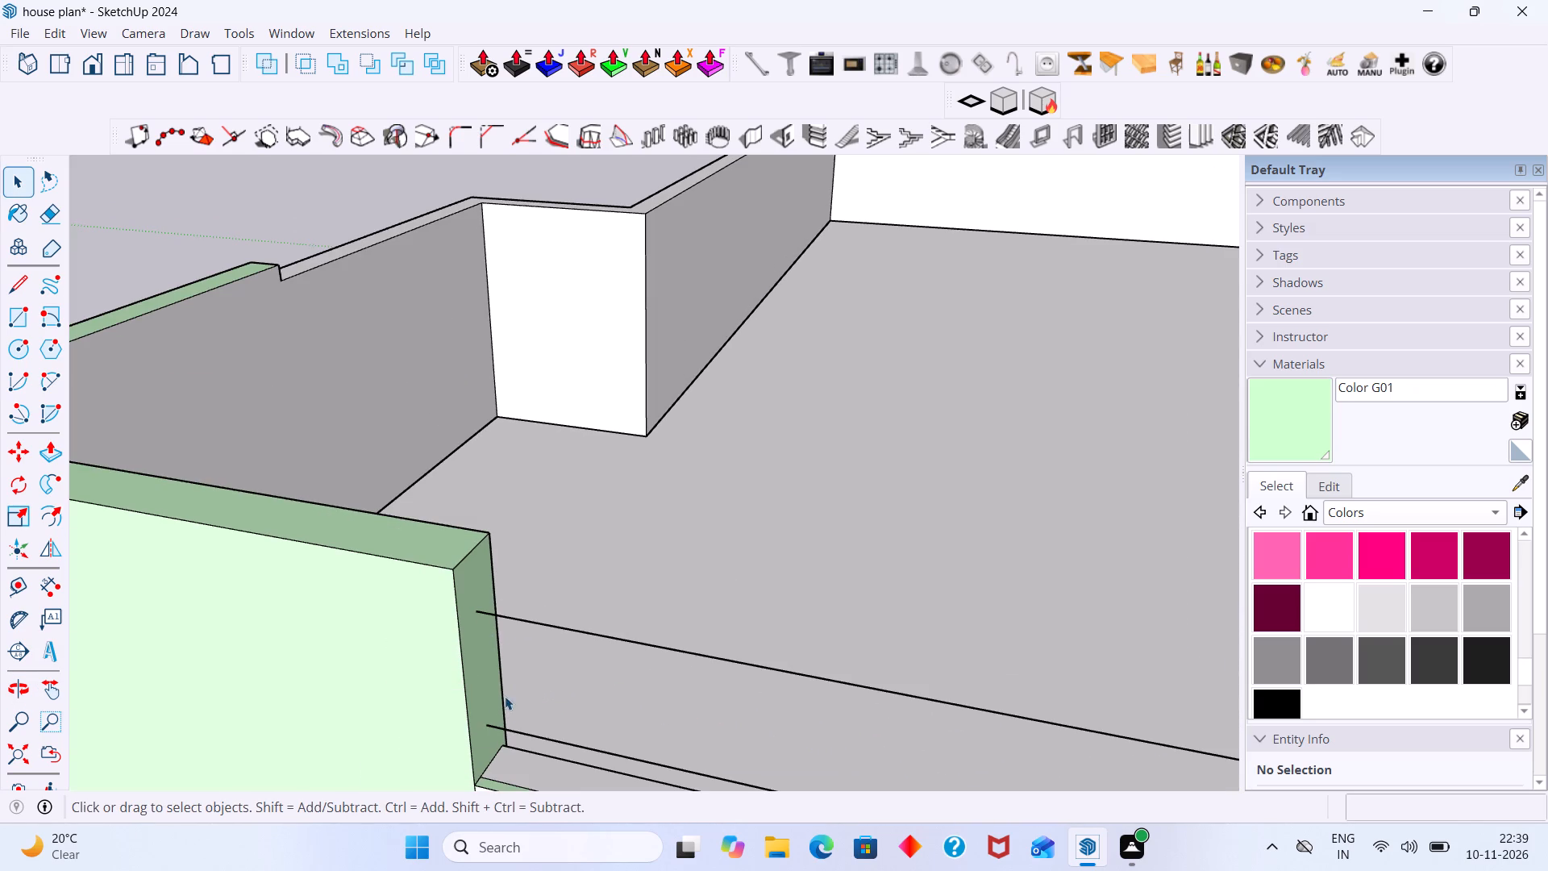
pyautogui.click(538, 736)
pyautogui.press('Delete')
# Draw a circle of about 1 1/16" radius on the green parapet's end face, centred on the remaining line's end.
pyautogui.scroll(3, 490, 621)
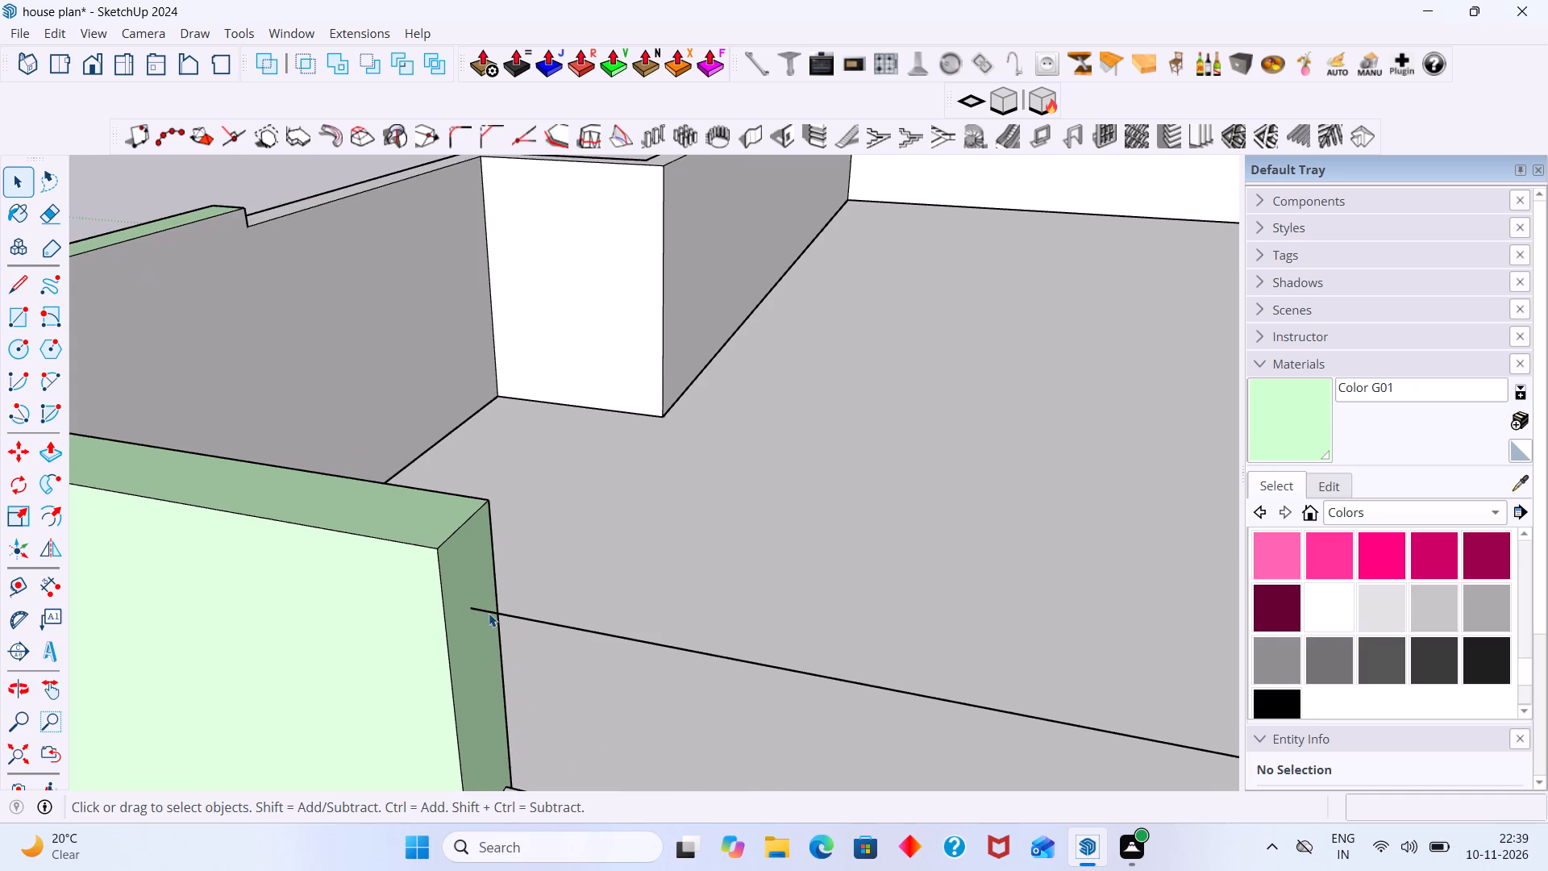
pyautogui.scroll(2, 489, 613)
pyautogui.click(476, 611)
pyautogui.click(580, 595)
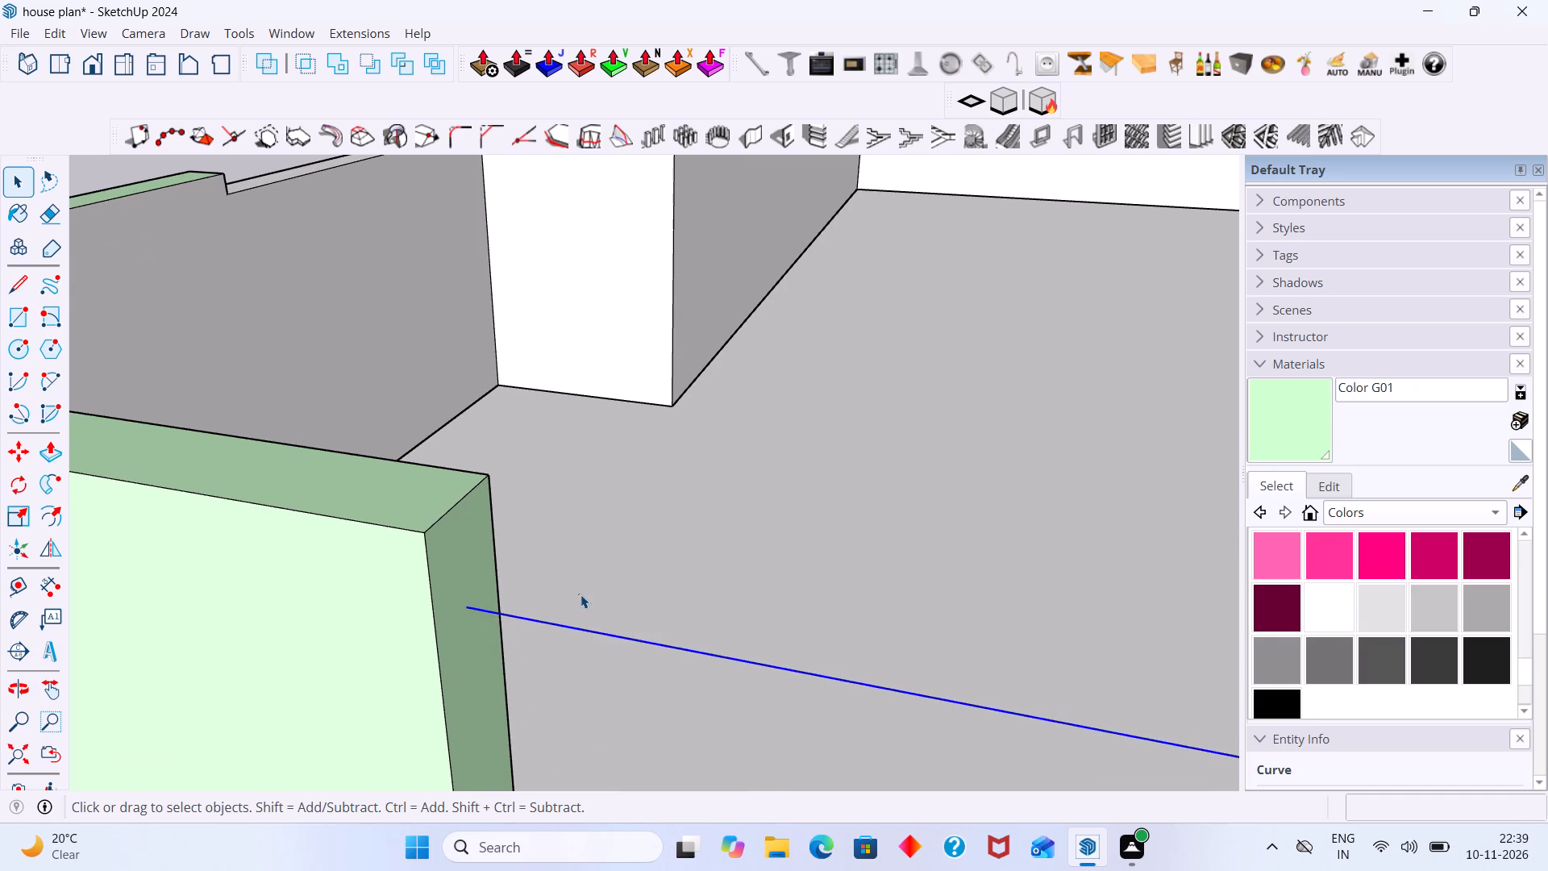
pyautogui.press('c')
pyautogui.scroll(5, 450, 626)
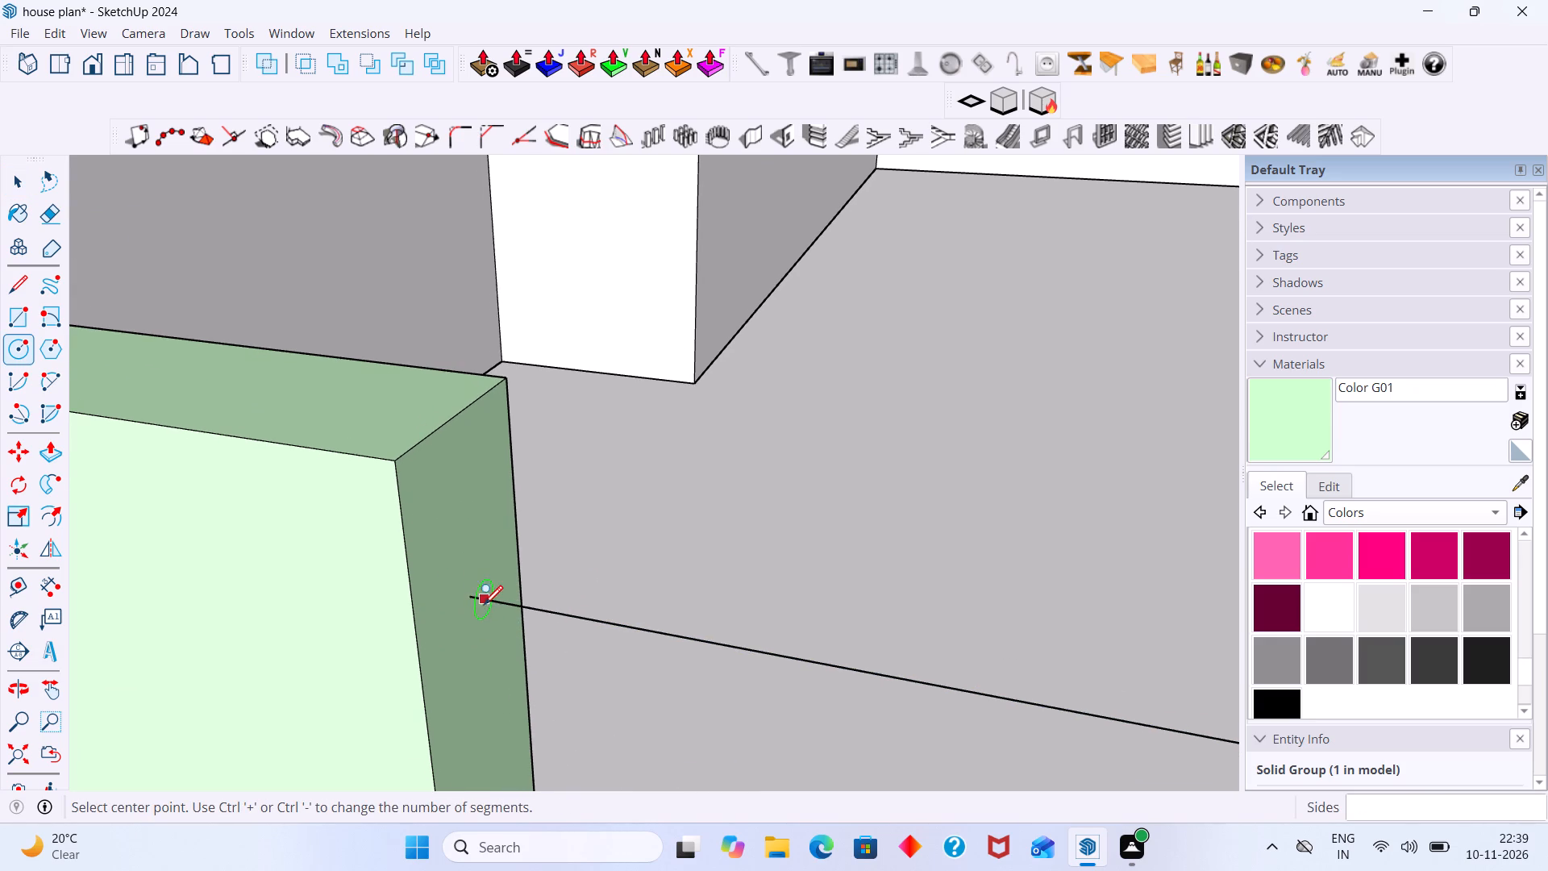
pyautogui.click(472, 598)
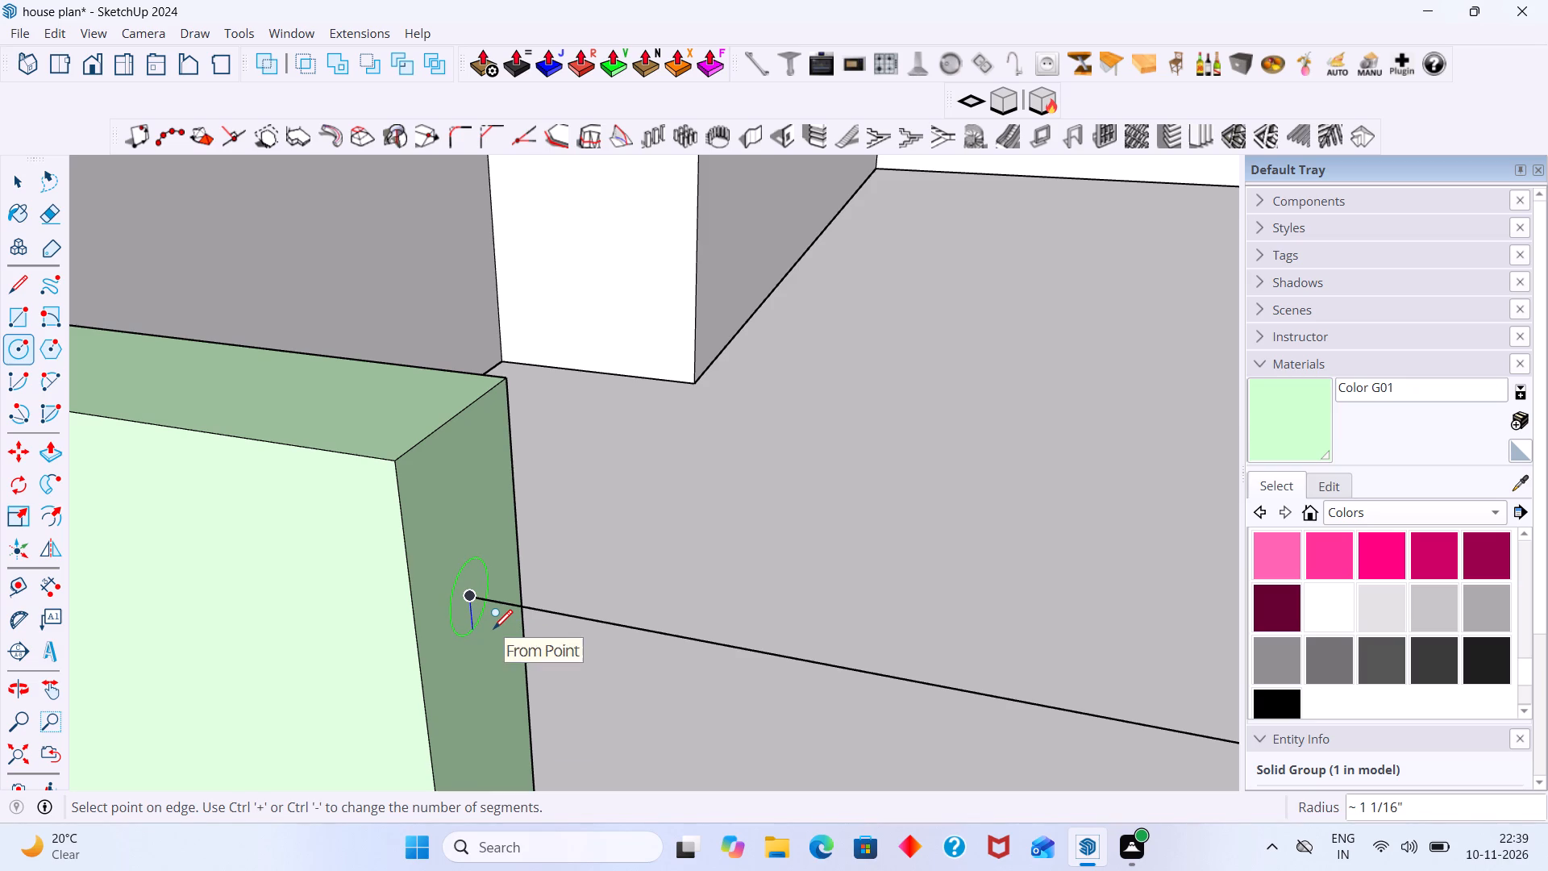
pyautogui.click(493, 627)
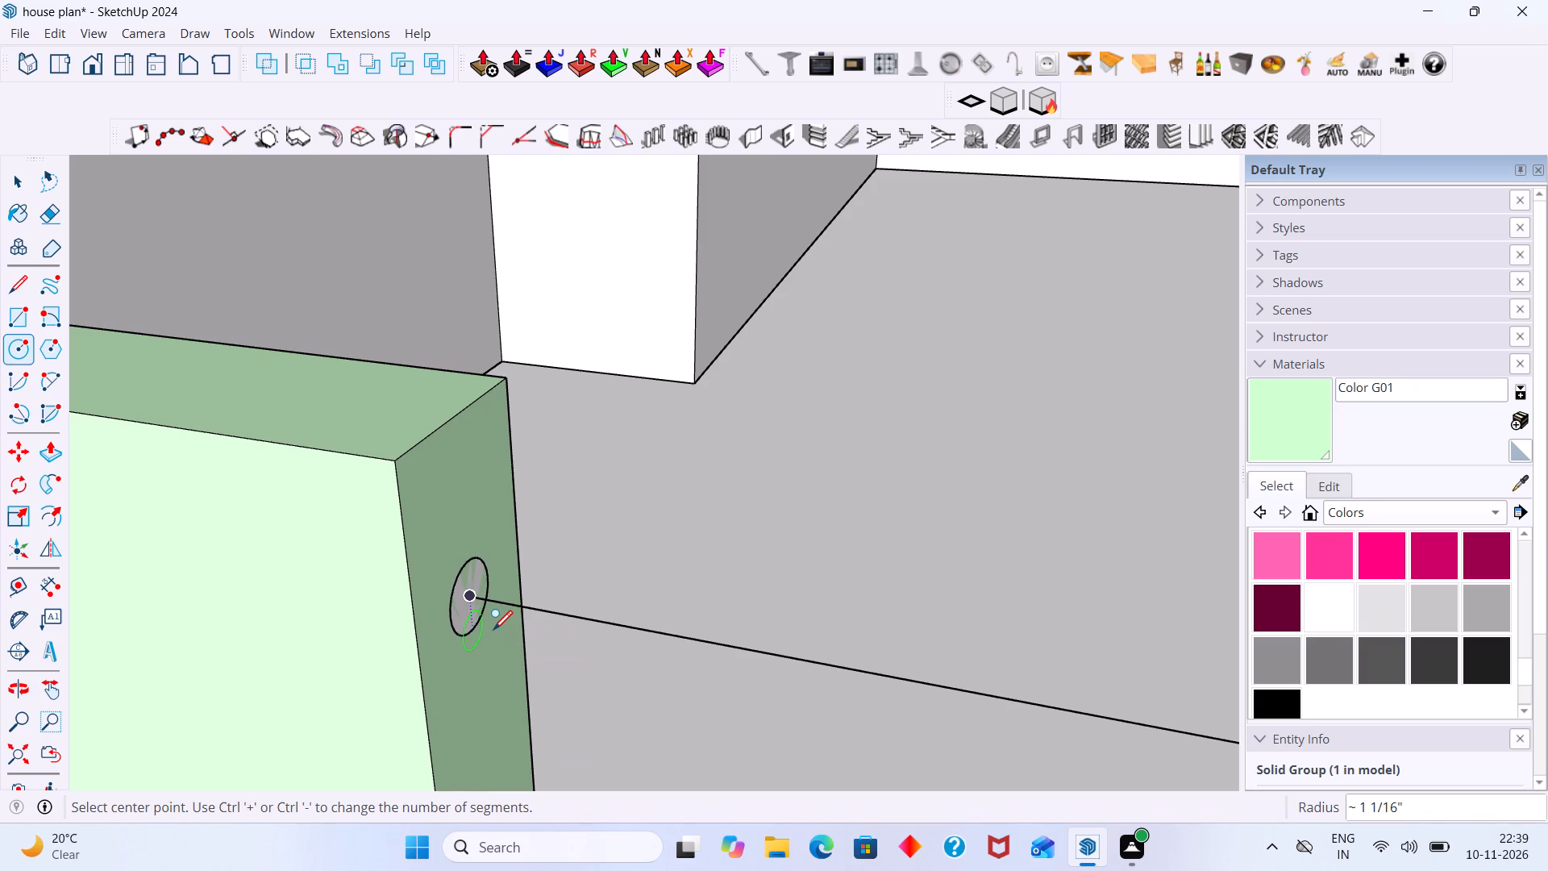
pyautogui.press('space')
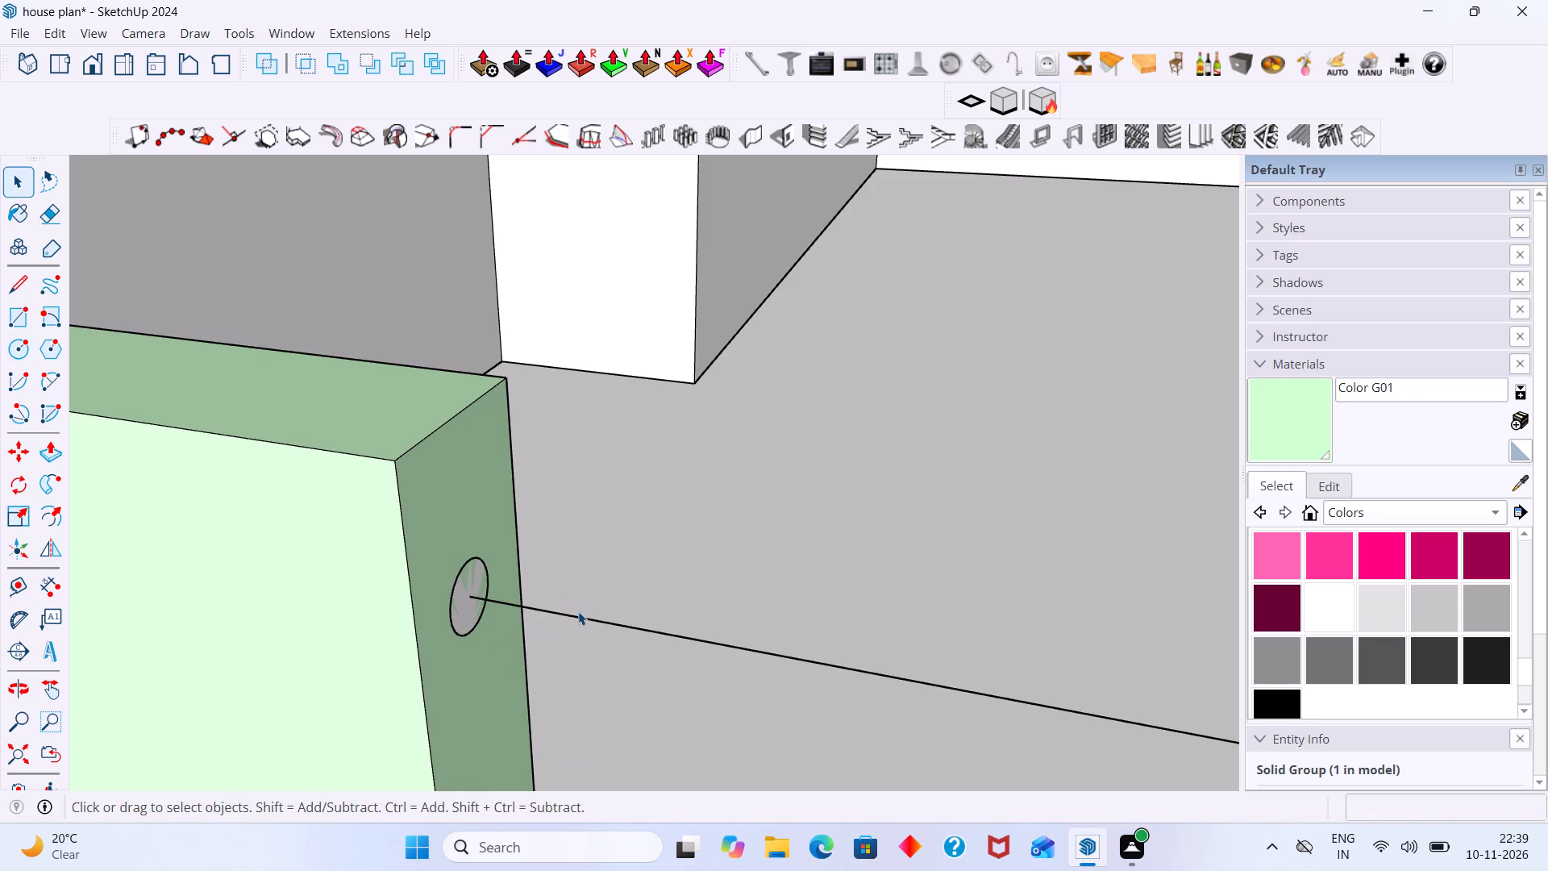
# Extrude the larger circle along the welded line with Follow Me to form the top railing pipe.
pyautogui.click(578, 611)
pyautogui.click(579, 616)
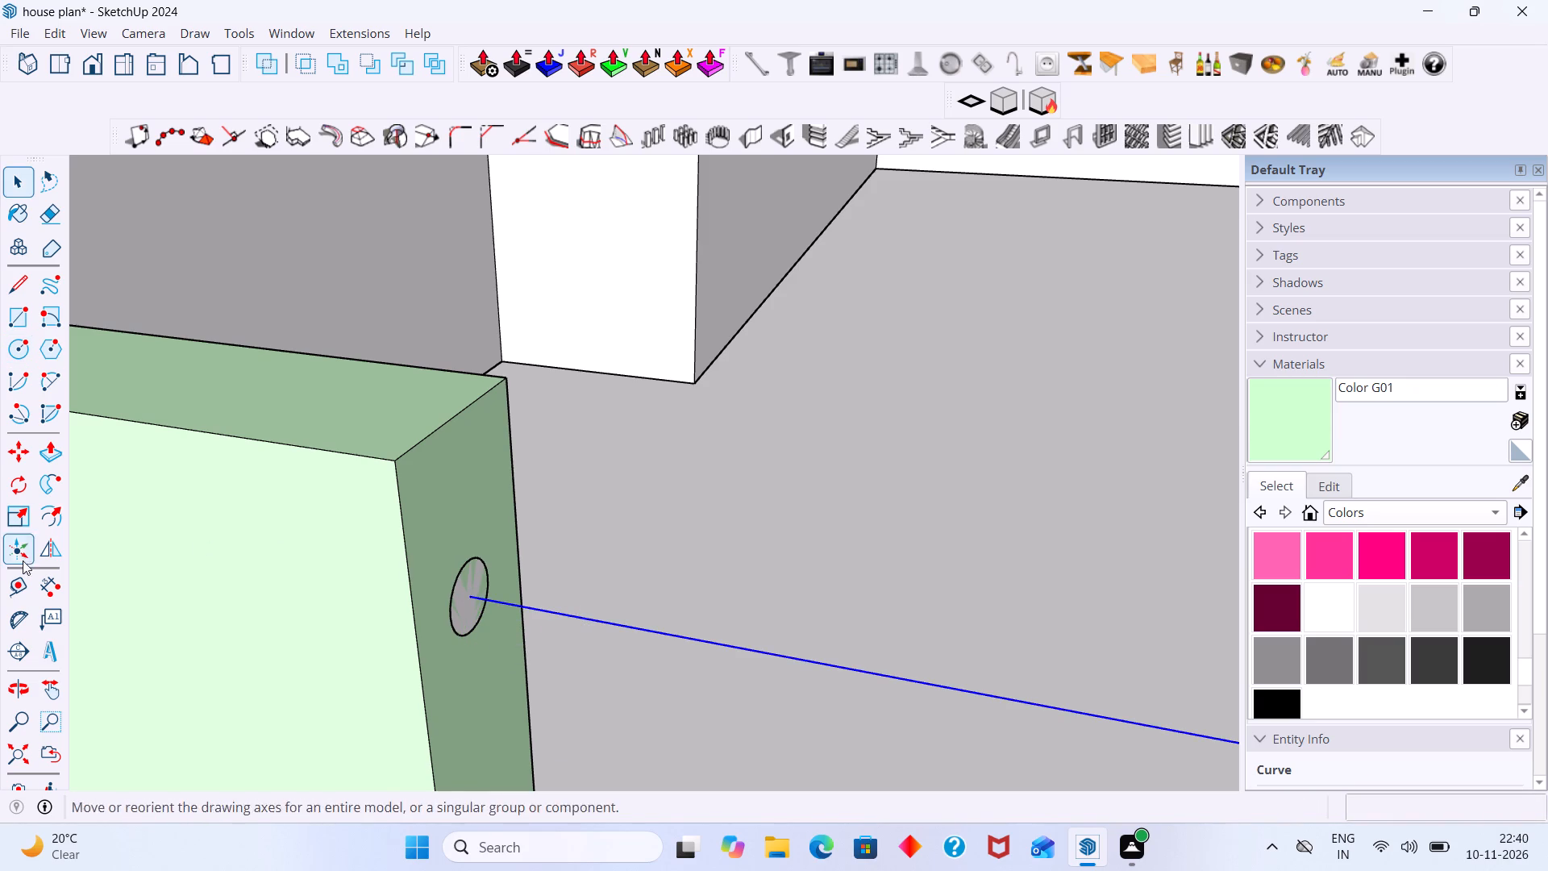
pyautogui.click(48, 481)
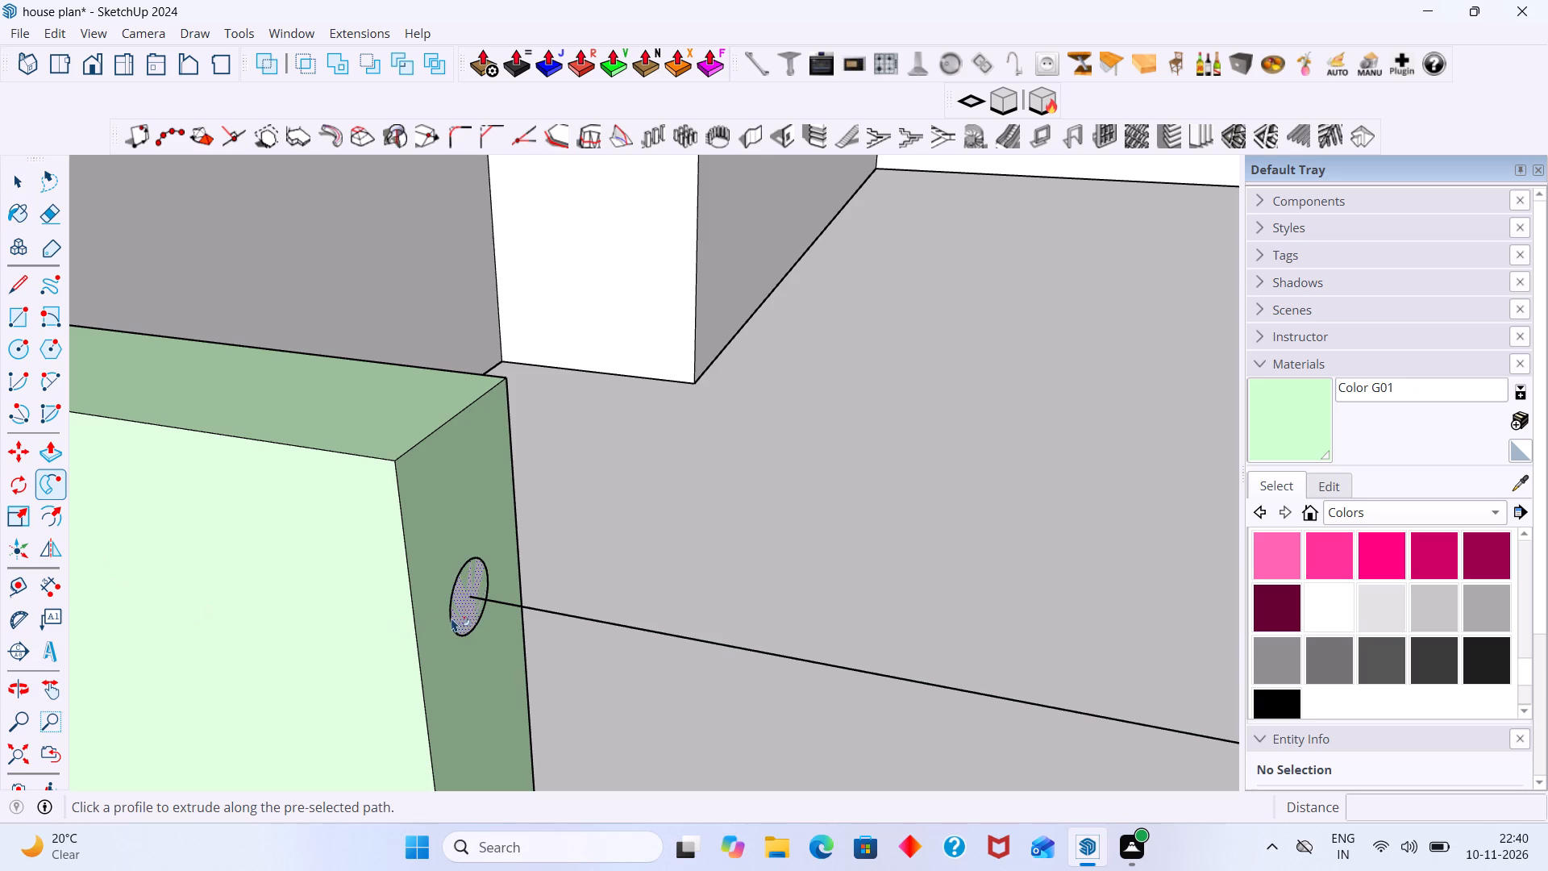
pyautogui.click(464, 611)
pyautogui.scroll(-5, 468, 610)
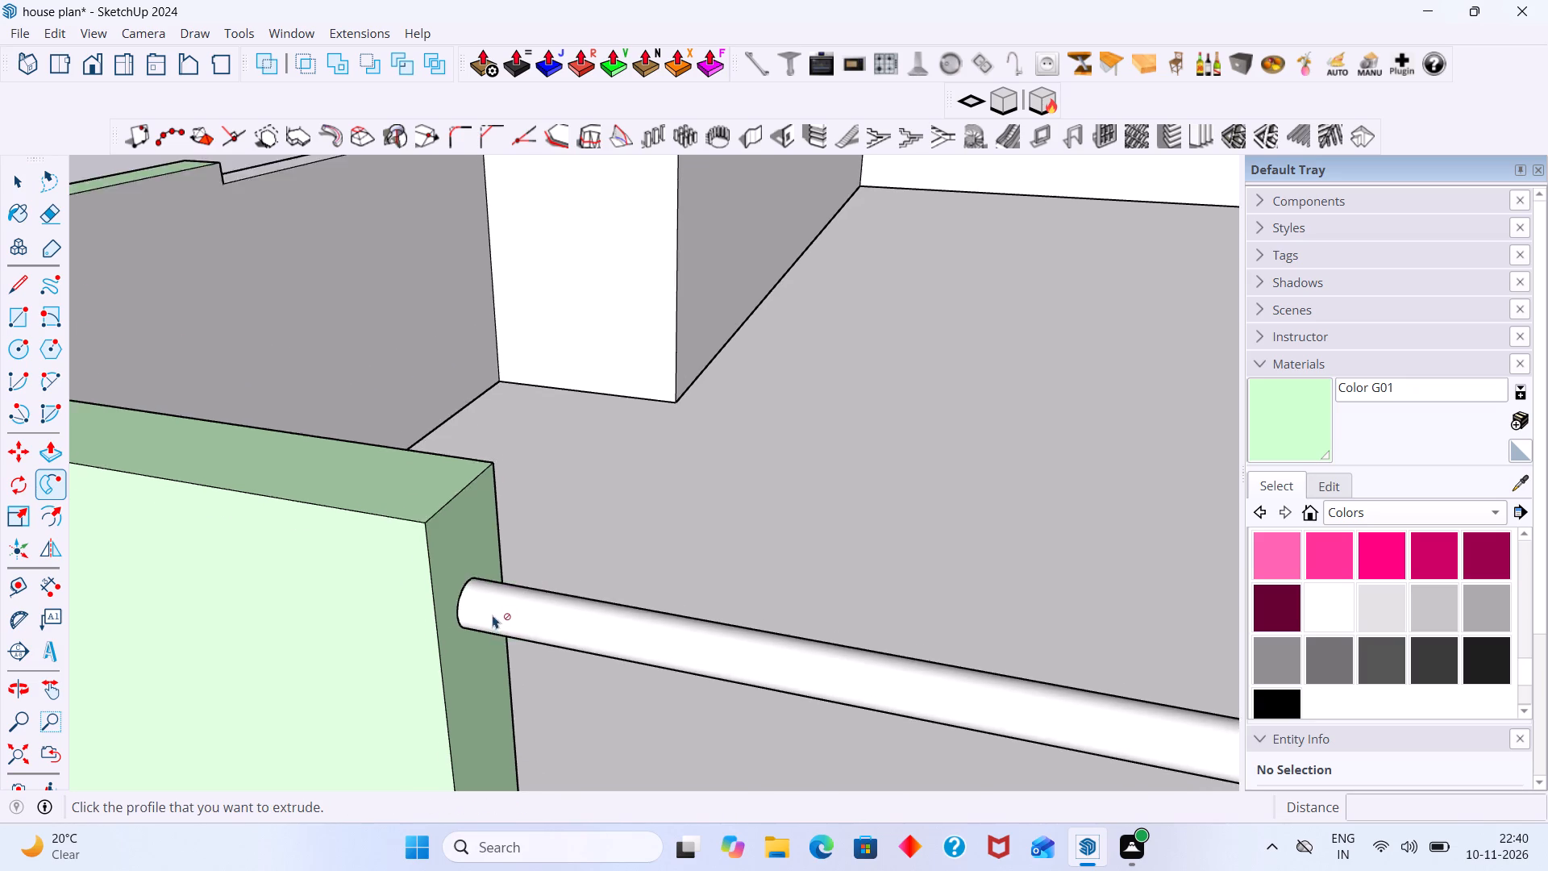
pyautogui.scroll(-14, 493, 615)
pyautogui.moveTo(702, 684); pyautogui.dragTo(876, 677, button='middle')
pyautogui.press('space')
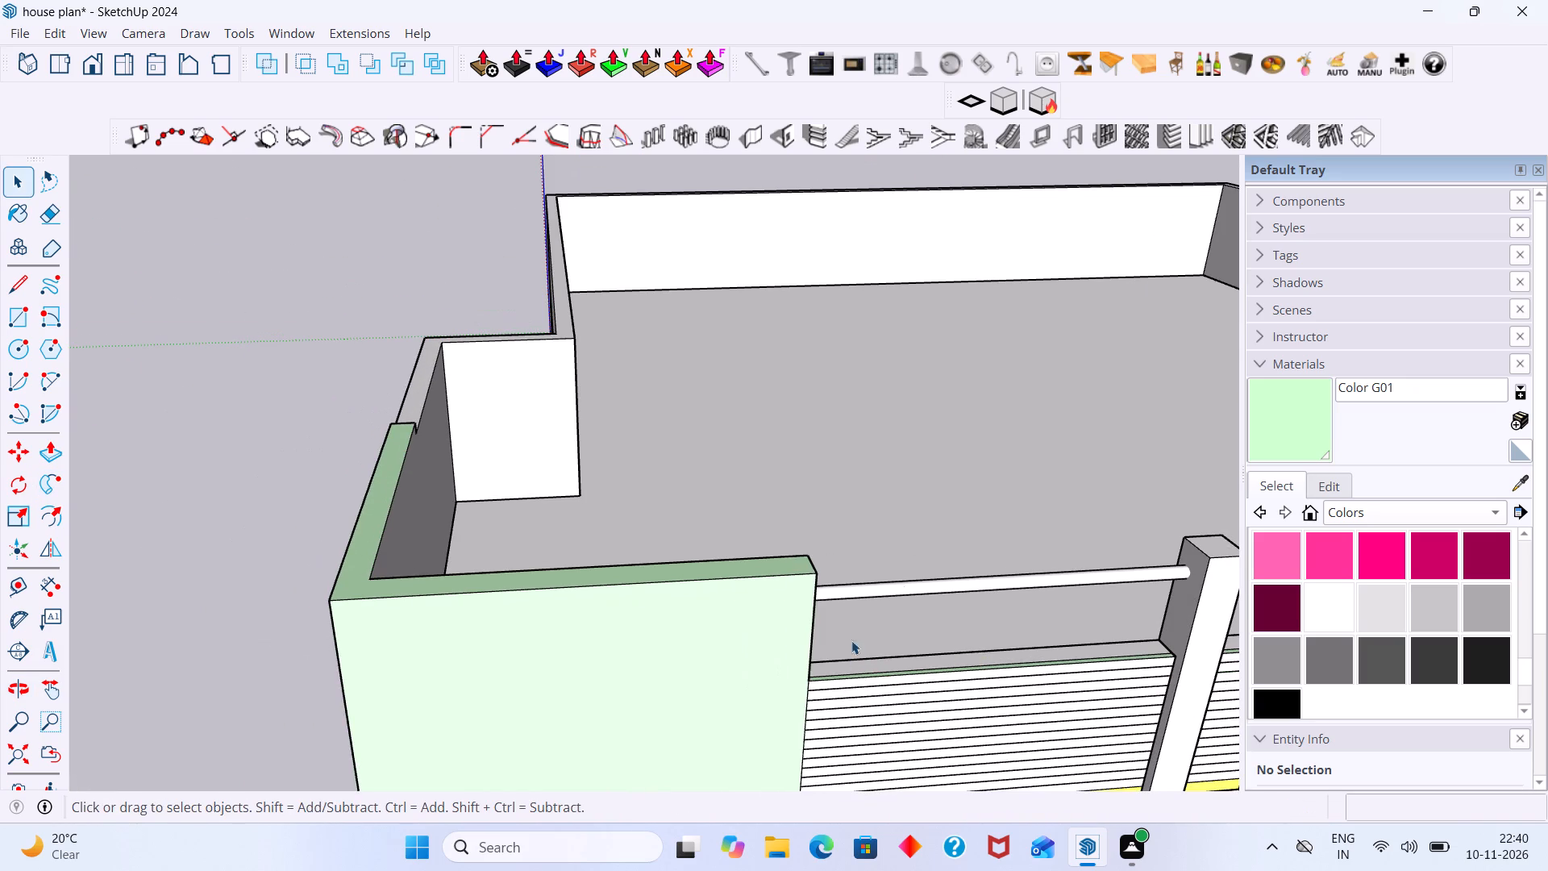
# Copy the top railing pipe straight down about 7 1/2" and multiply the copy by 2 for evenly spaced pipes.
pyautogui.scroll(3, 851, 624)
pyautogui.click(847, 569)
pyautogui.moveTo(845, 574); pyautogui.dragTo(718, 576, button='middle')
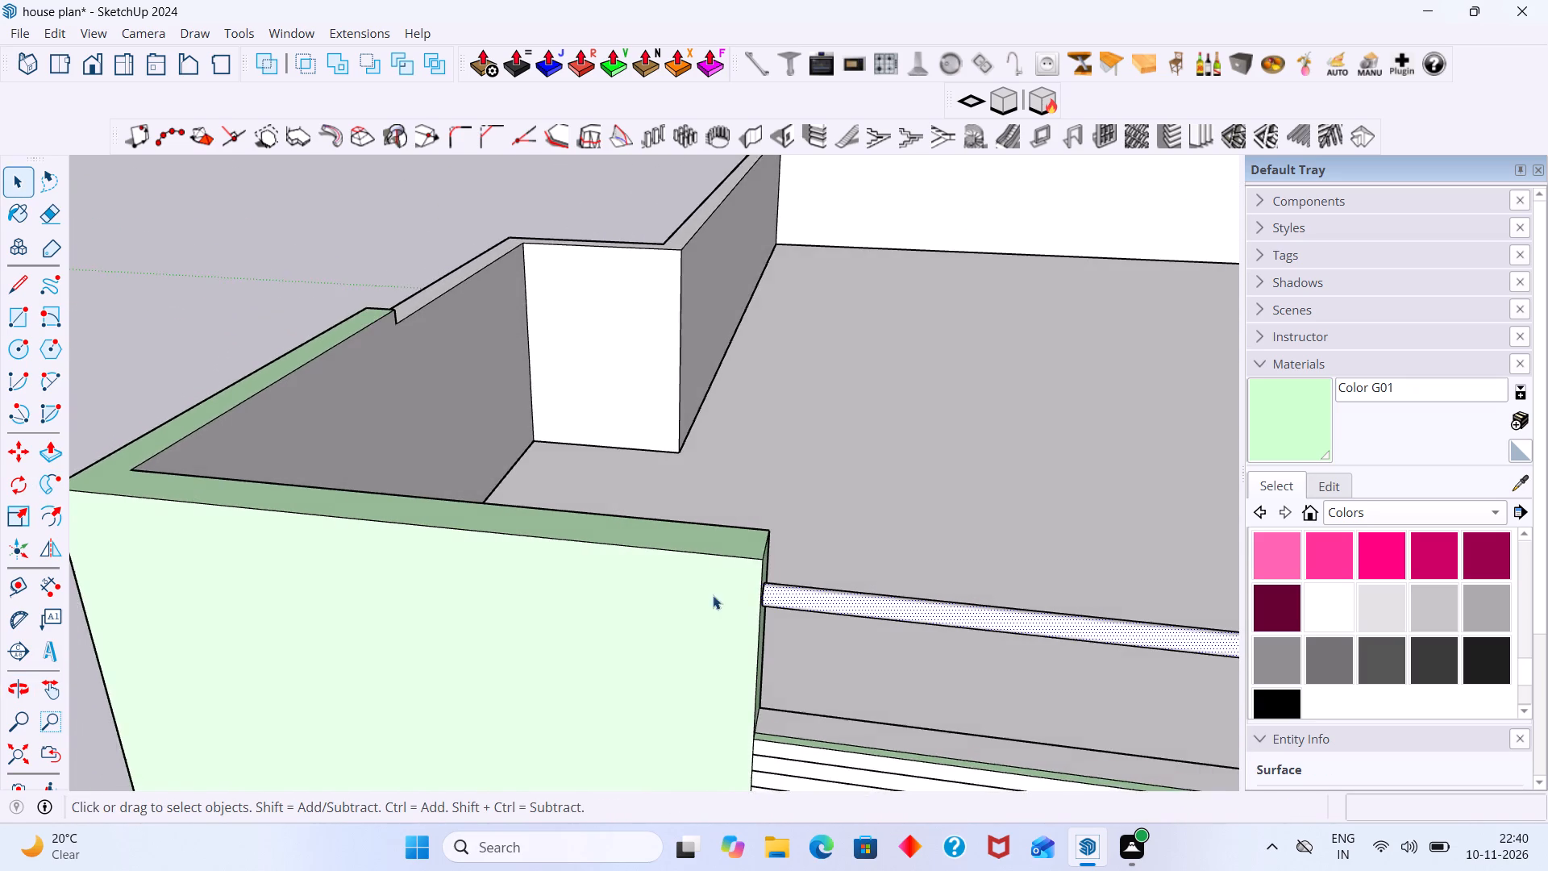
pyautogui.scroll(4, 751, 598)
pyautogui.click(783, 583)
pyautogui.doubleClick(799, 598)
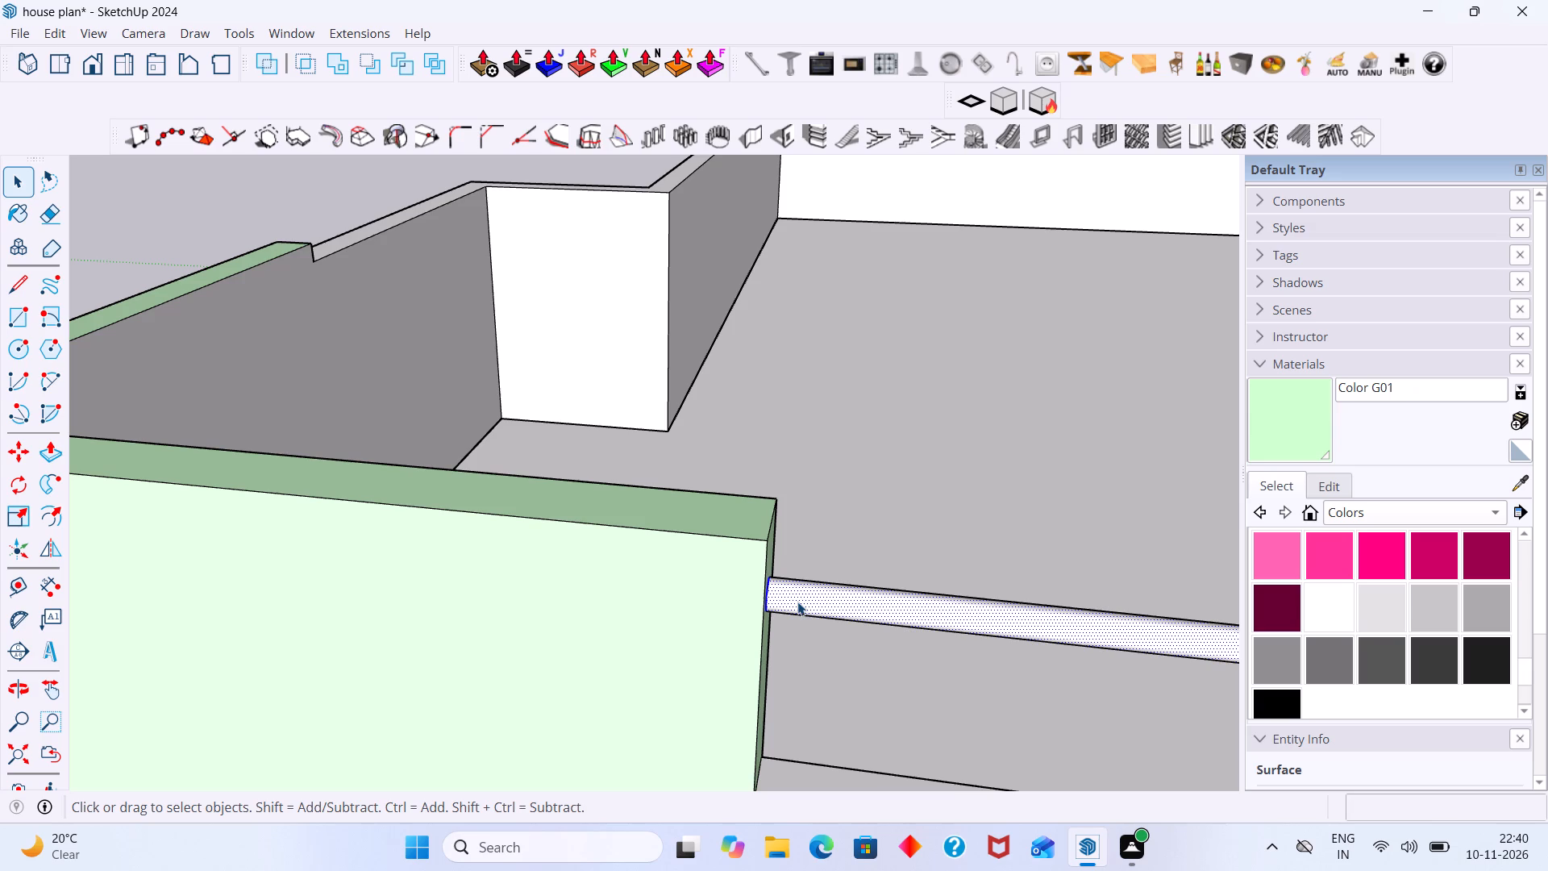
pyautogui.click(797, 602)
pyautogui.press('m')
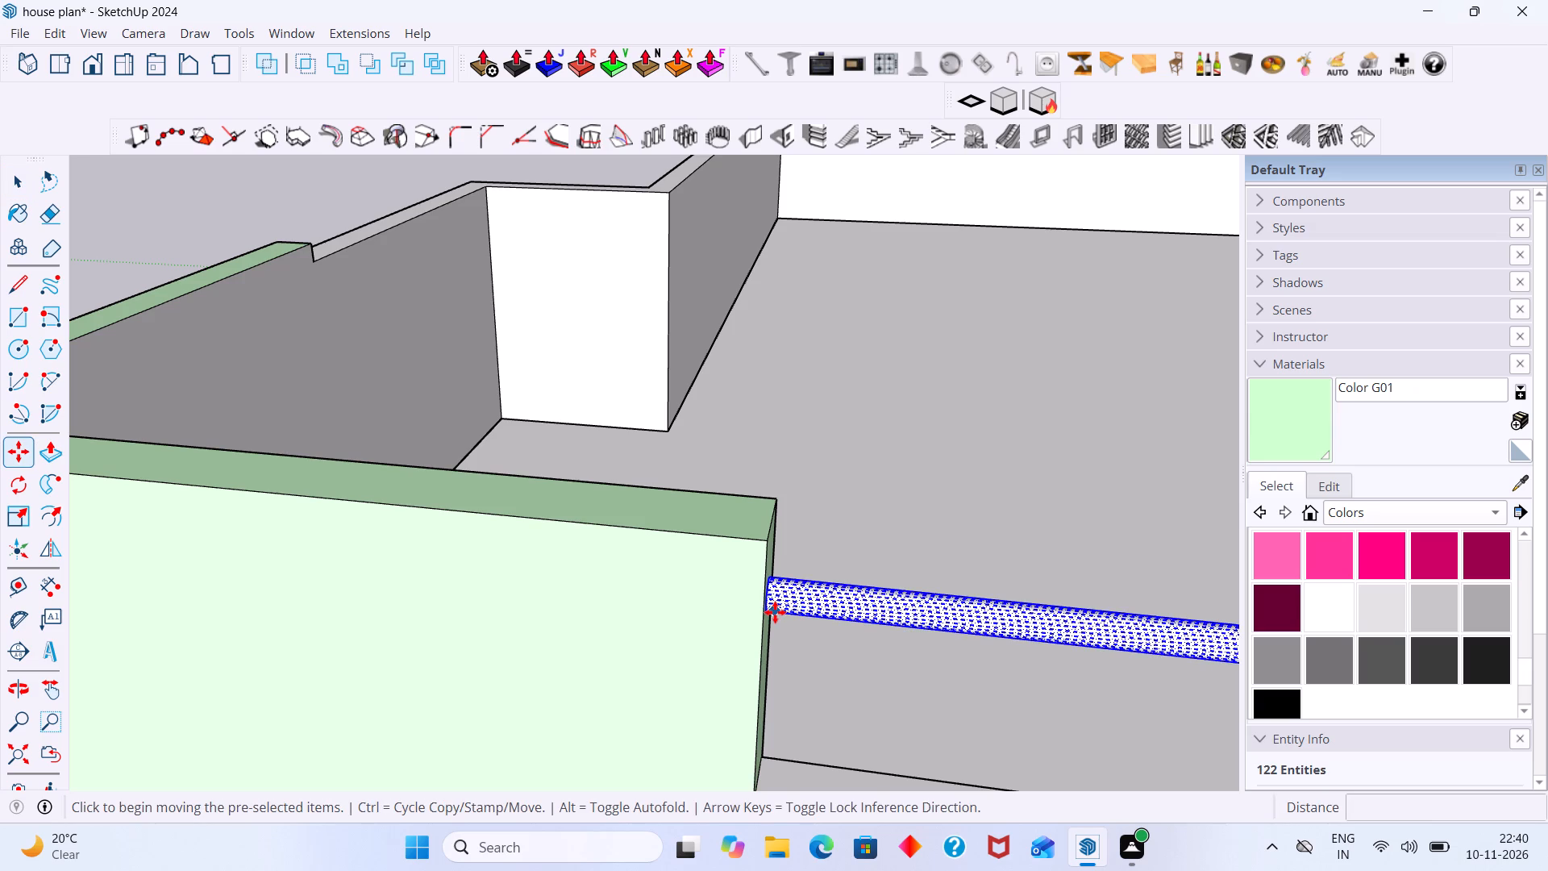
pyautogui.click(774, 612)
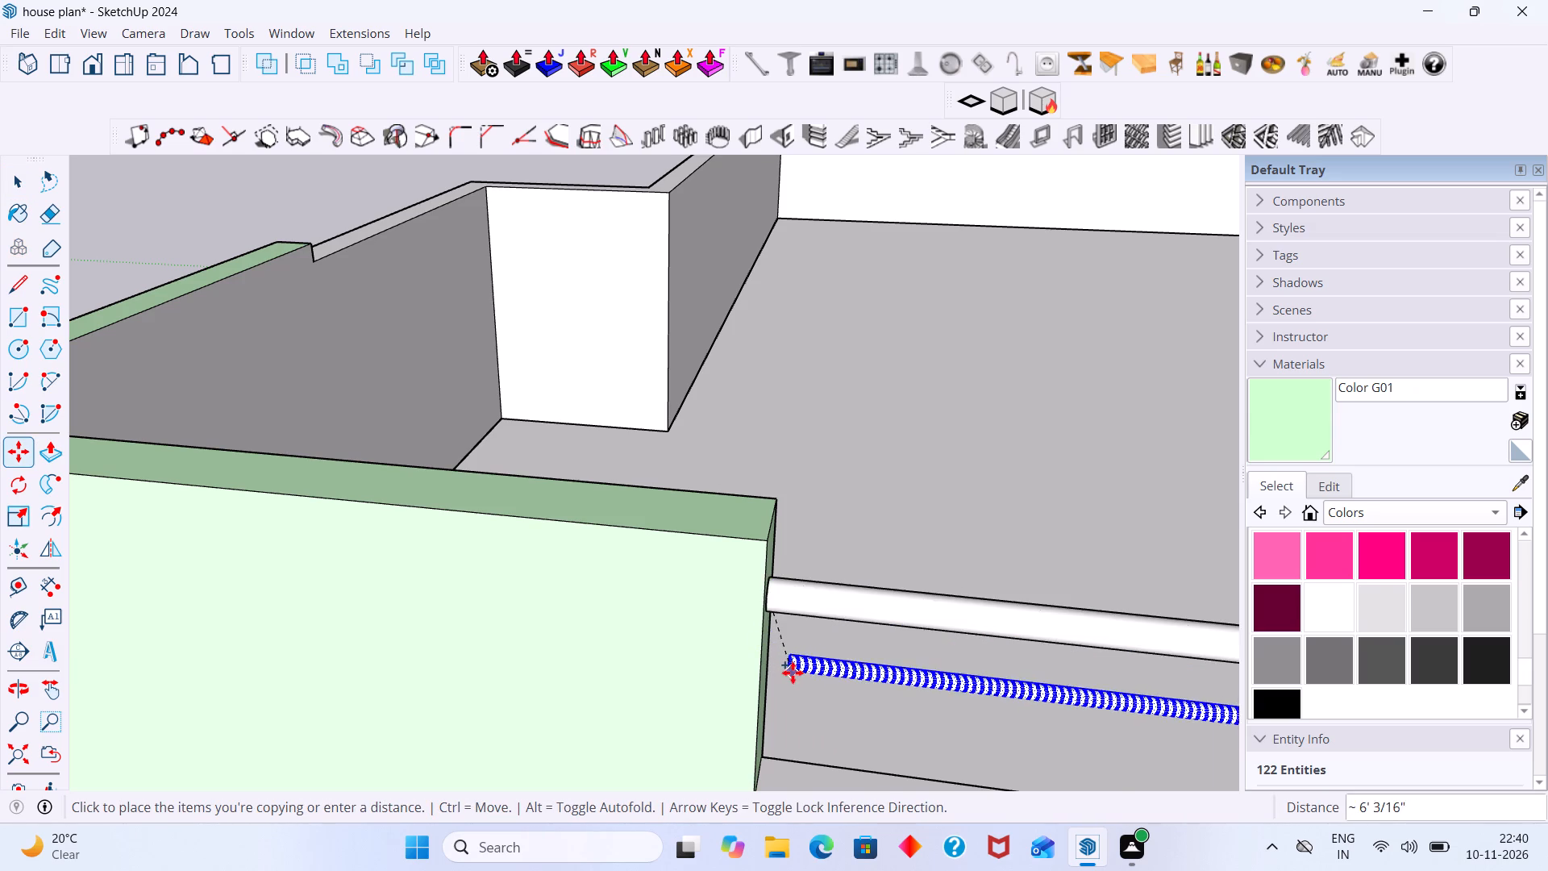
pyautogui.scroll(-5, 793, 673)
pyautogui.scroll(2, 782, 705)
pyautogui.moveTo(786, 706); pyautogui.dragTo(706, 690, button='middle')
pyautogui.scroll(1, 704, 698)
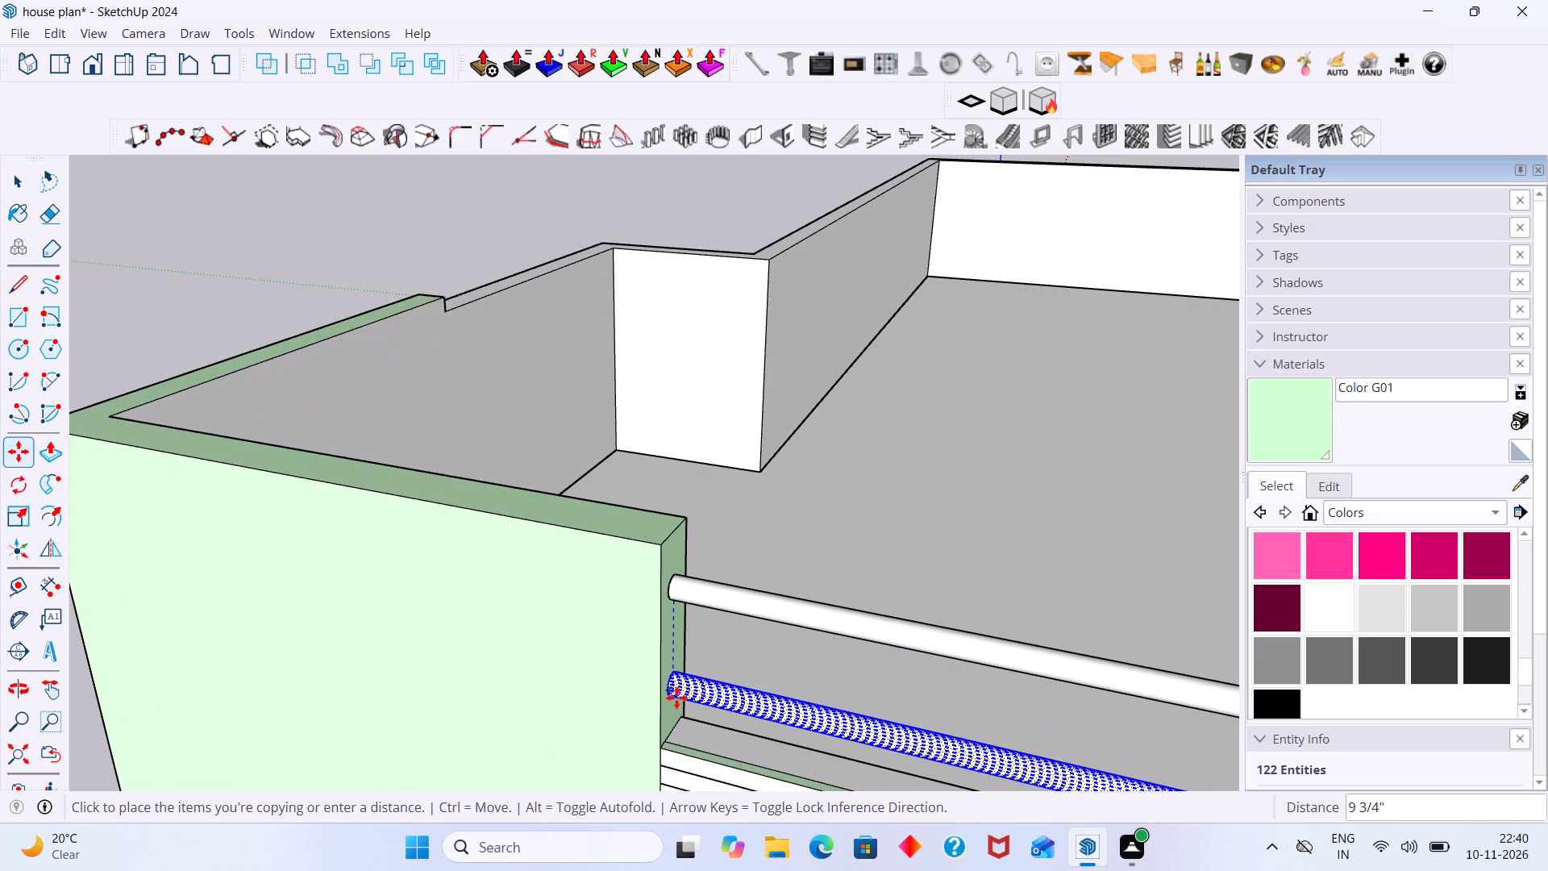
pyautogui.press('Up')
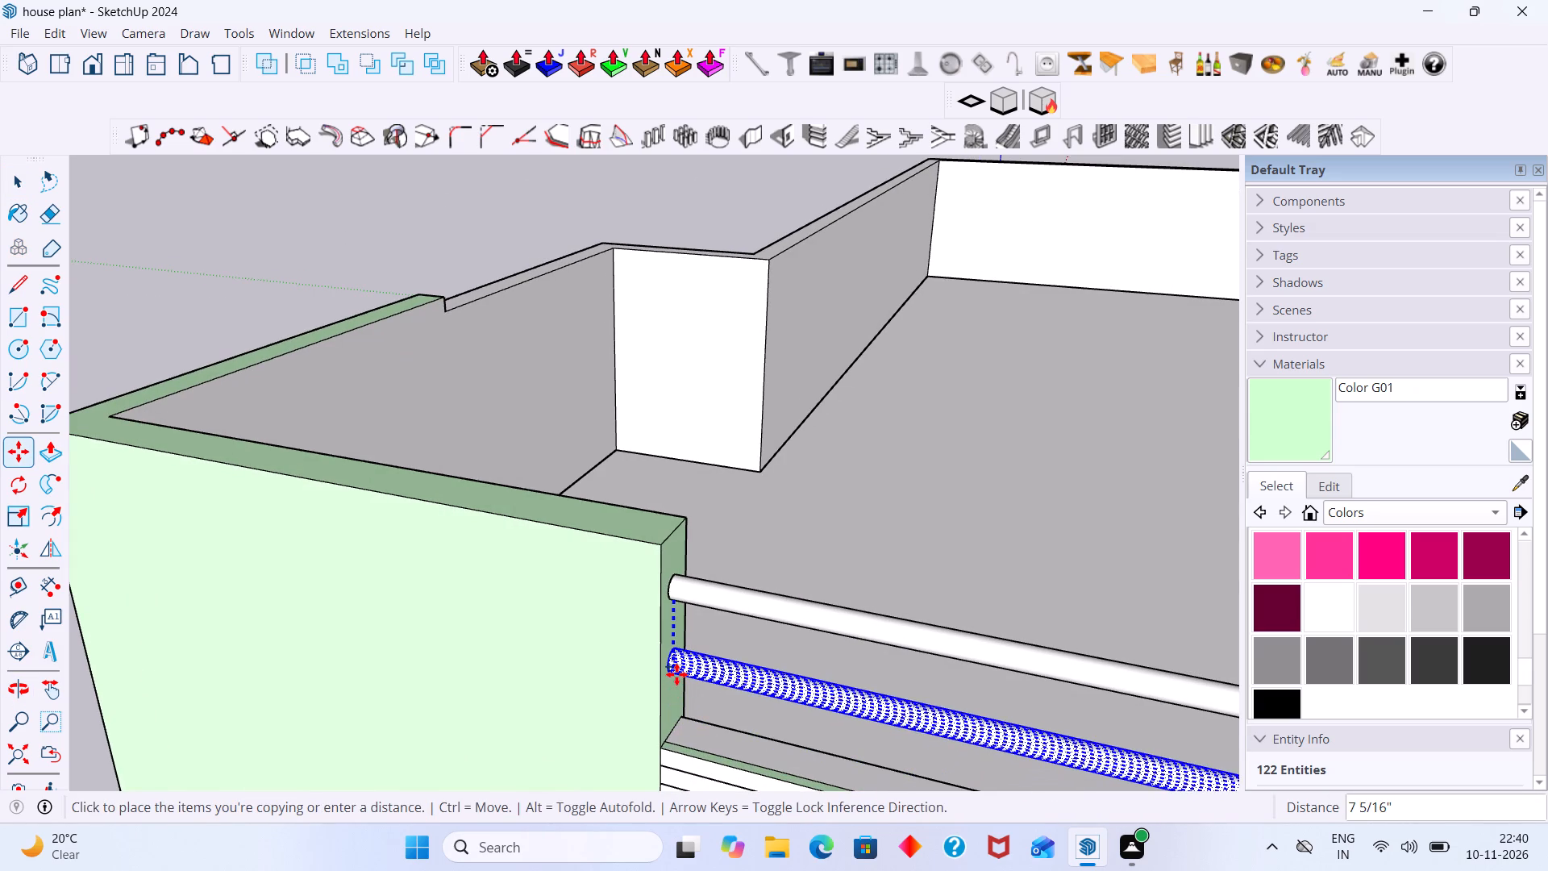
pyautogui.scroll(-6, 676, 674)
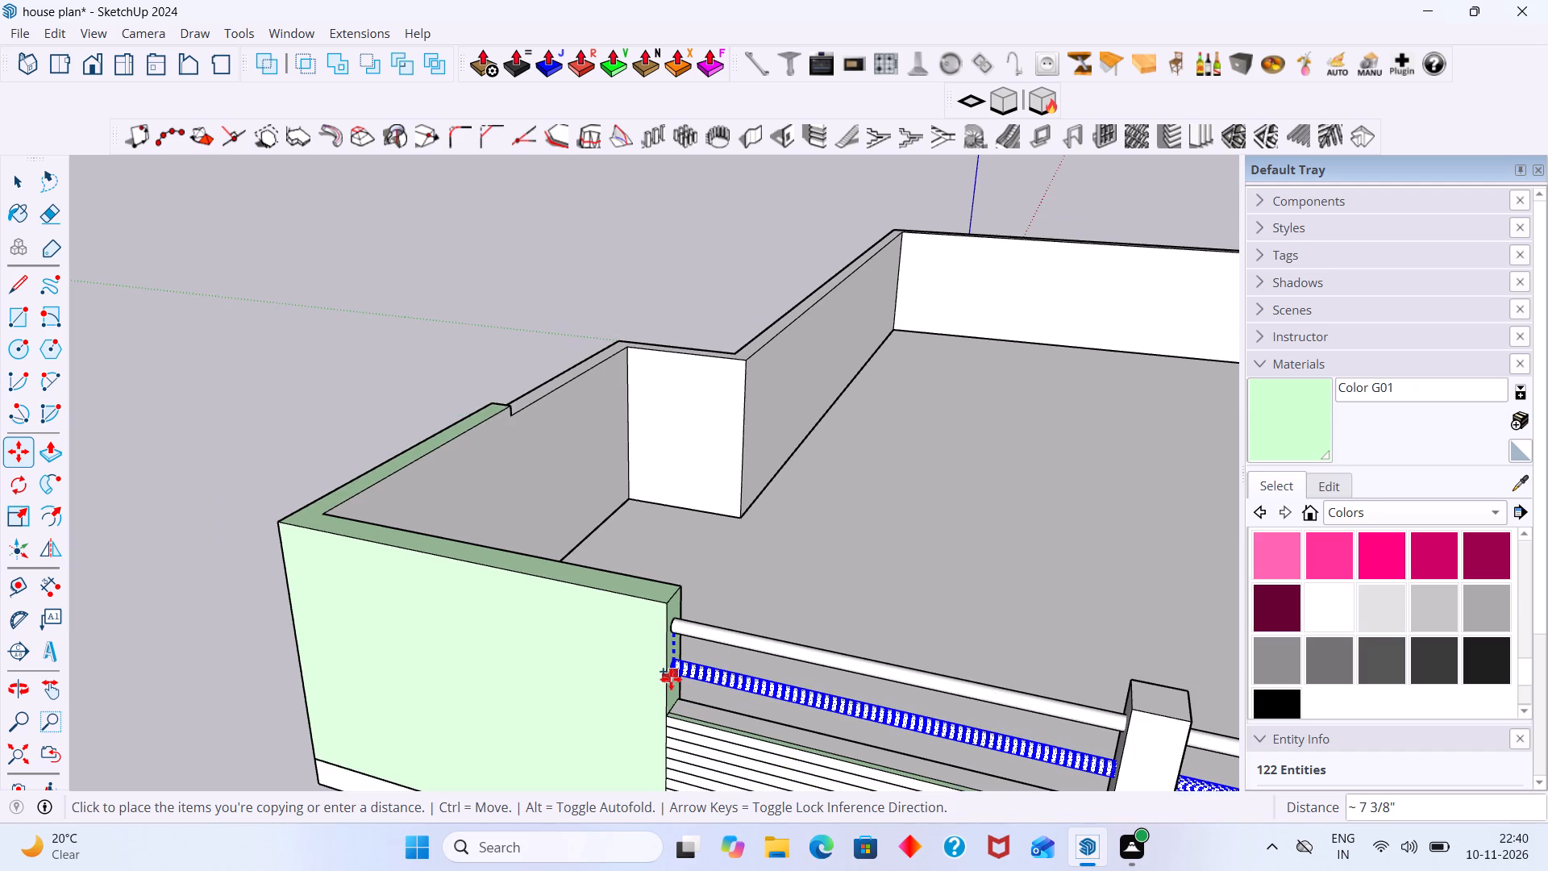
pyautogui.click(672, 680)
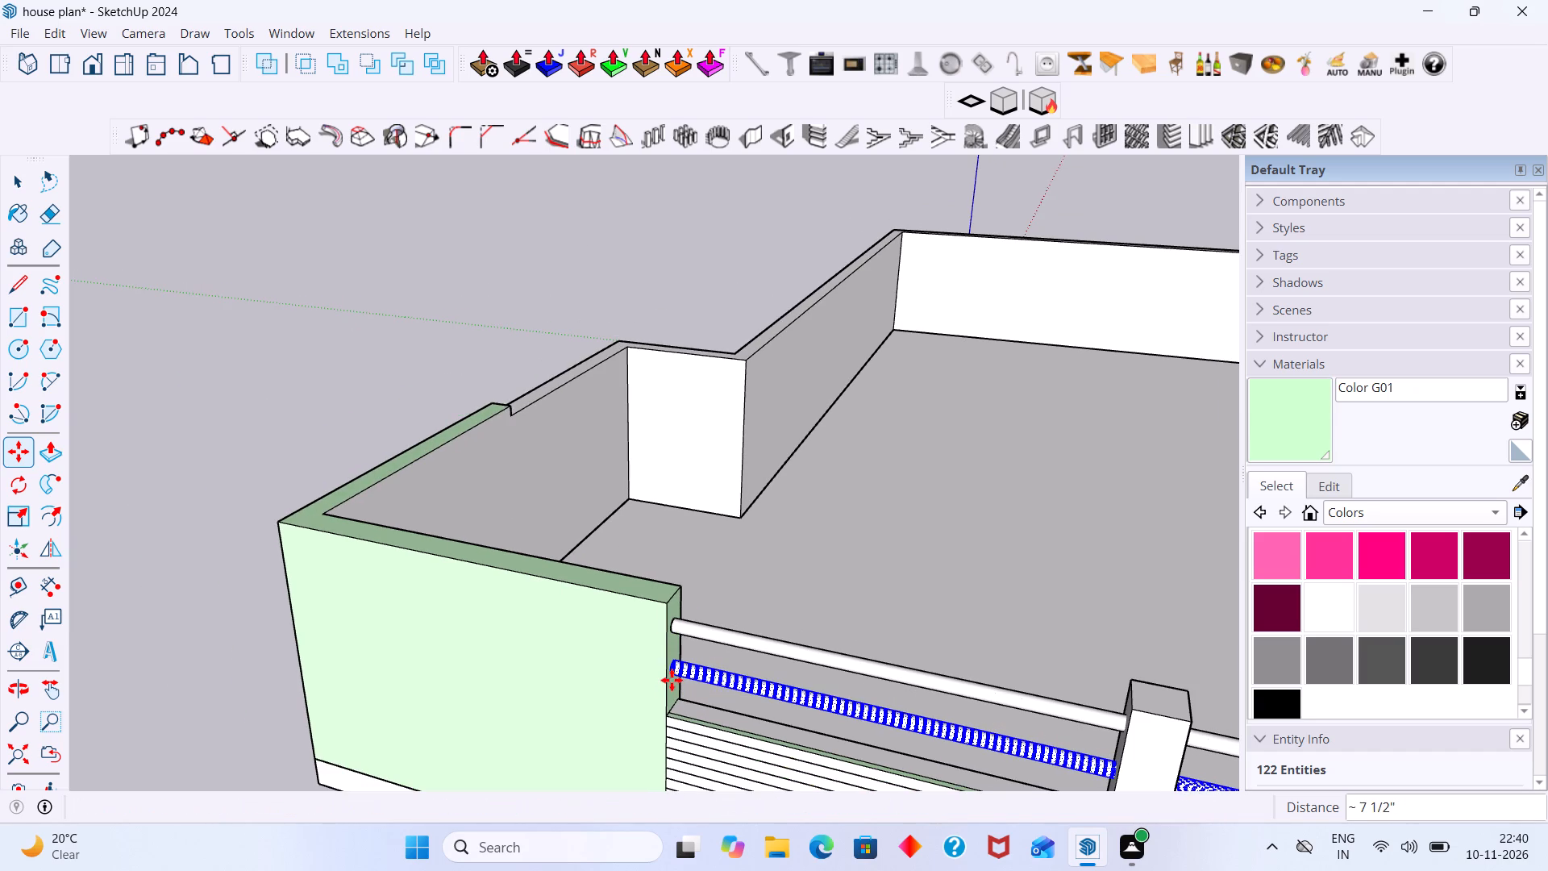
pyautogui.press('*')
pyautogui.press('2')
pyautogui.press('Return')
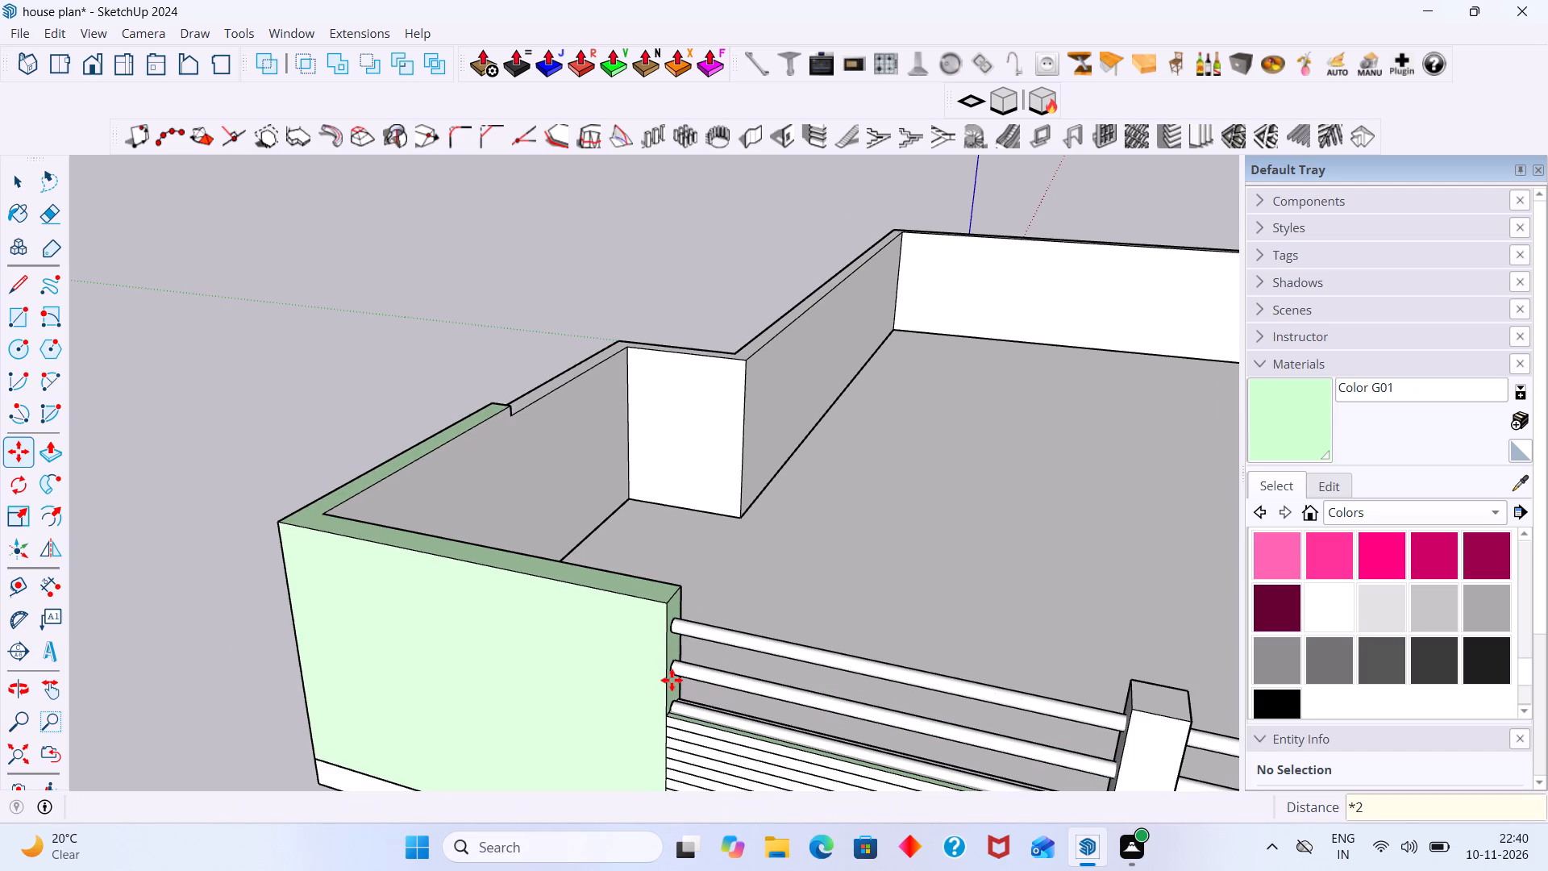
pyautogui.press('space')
# Examine the spacing of the railing pipes between the columns and how the lowest pipe meets the parapet cladding.
pyautogui.moveTo(743, 702); pyautogui.dragTo(882, 611, button='middle')
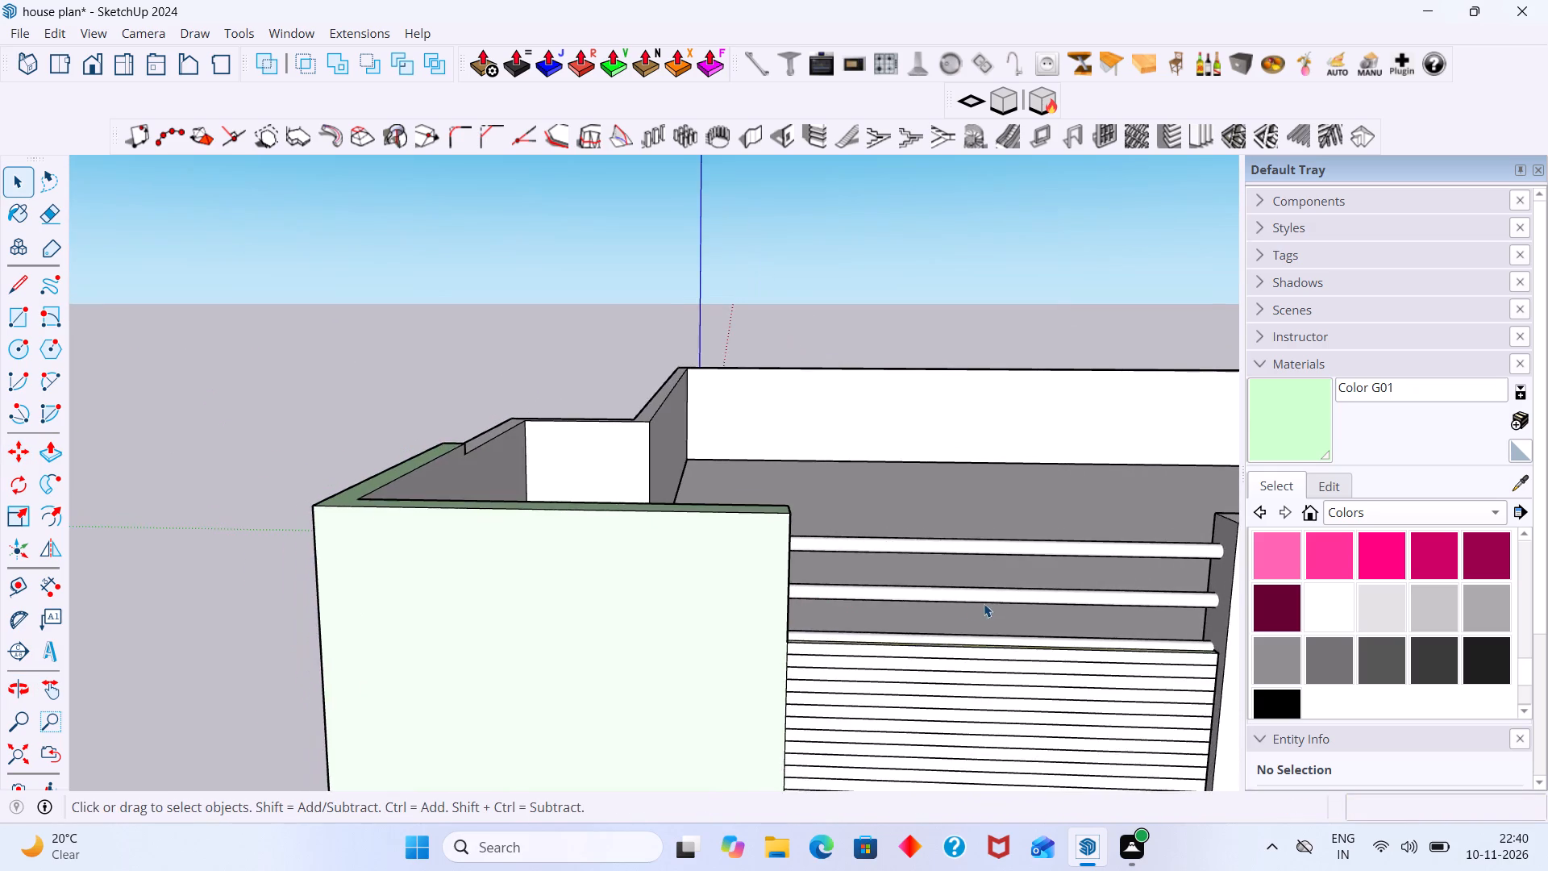
pyautogui.scroll(3, 984, 603)
pyautogui.keyDown('shift'); pyautogui.moveTo(911, 646); pyautogui.dragTo(363, 598, button='middle'); pyautogui.keyUp('shift')
pyautogui.scroll(2, 329, 624)
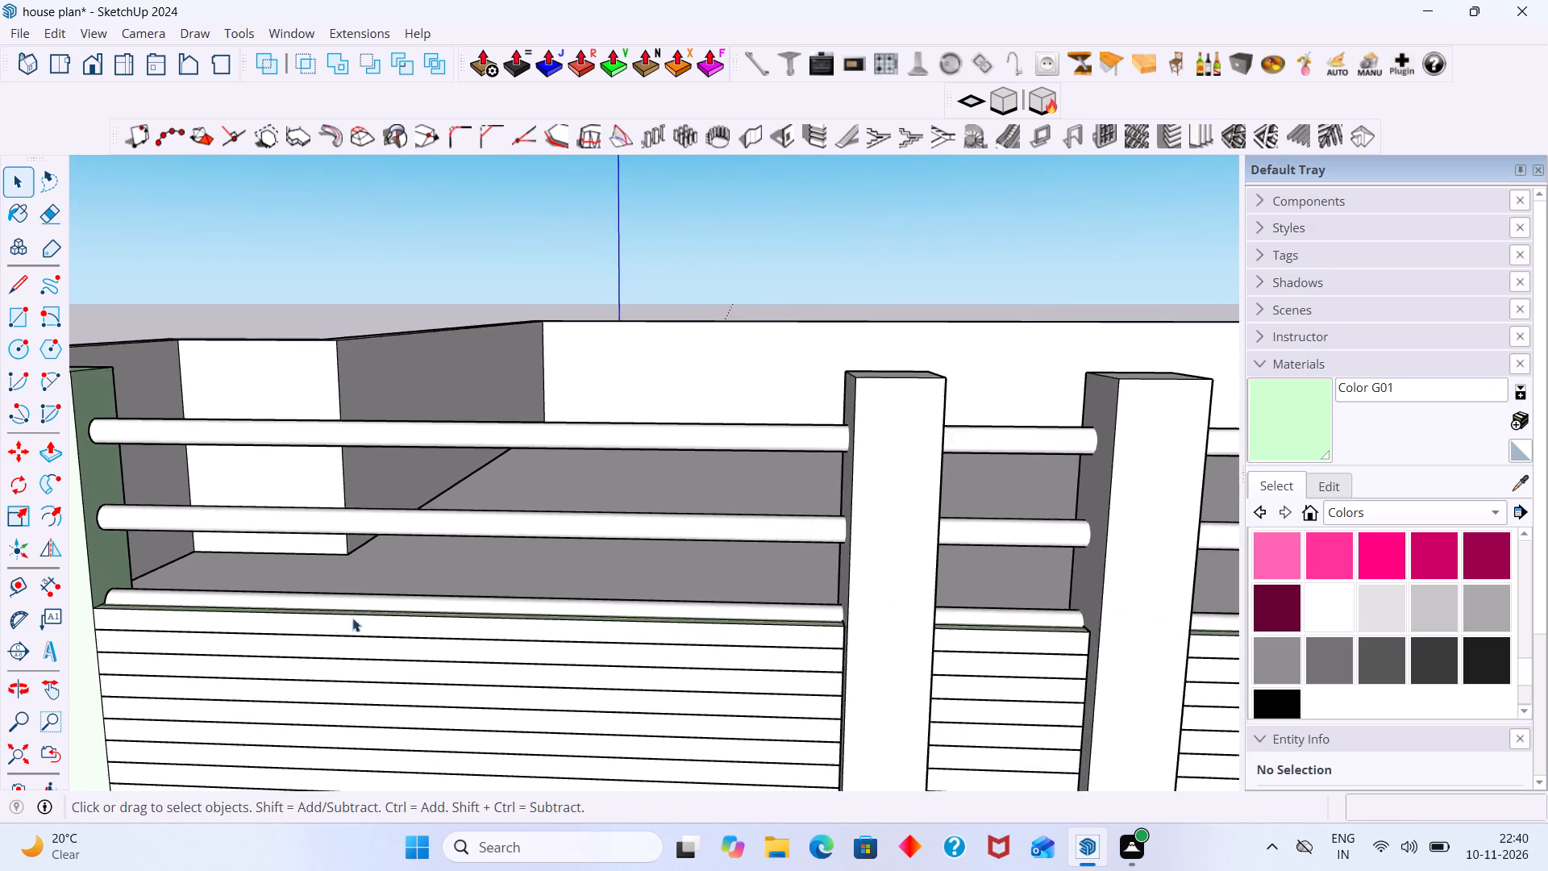
pyautogui.scroll(2, 352, 618)
pyautogui.moveTo(367, 606); pyautogui.dragTo(640, 602, button='middle')
pyautogui.scroll(-5, 643, 586)
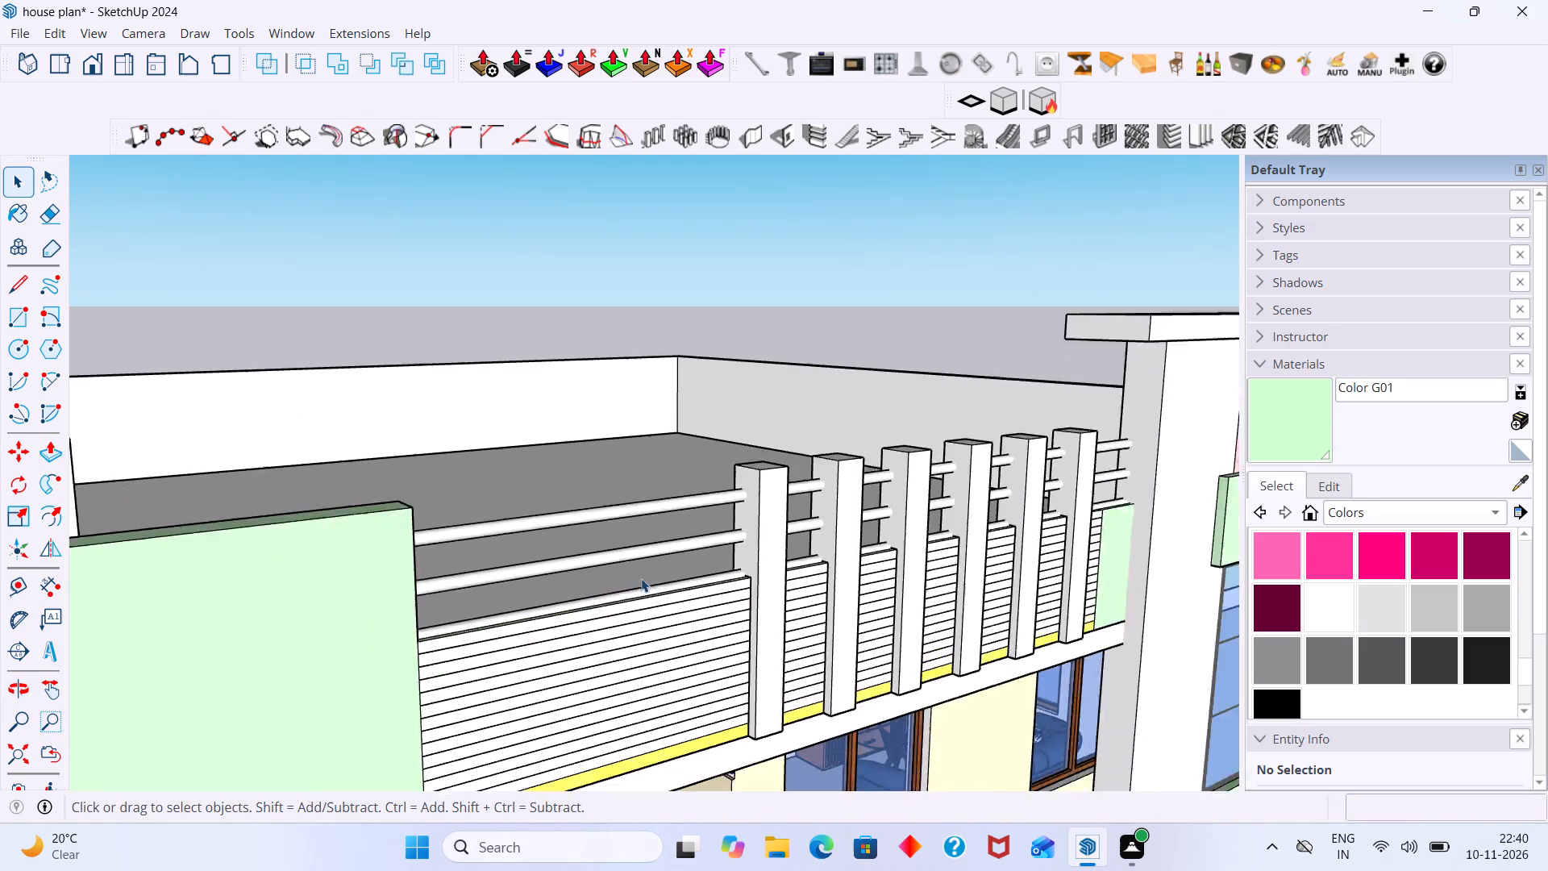
pyautogui.scroll(-4, 641, 578)
pyautogui.scroll(7, 630, 564)
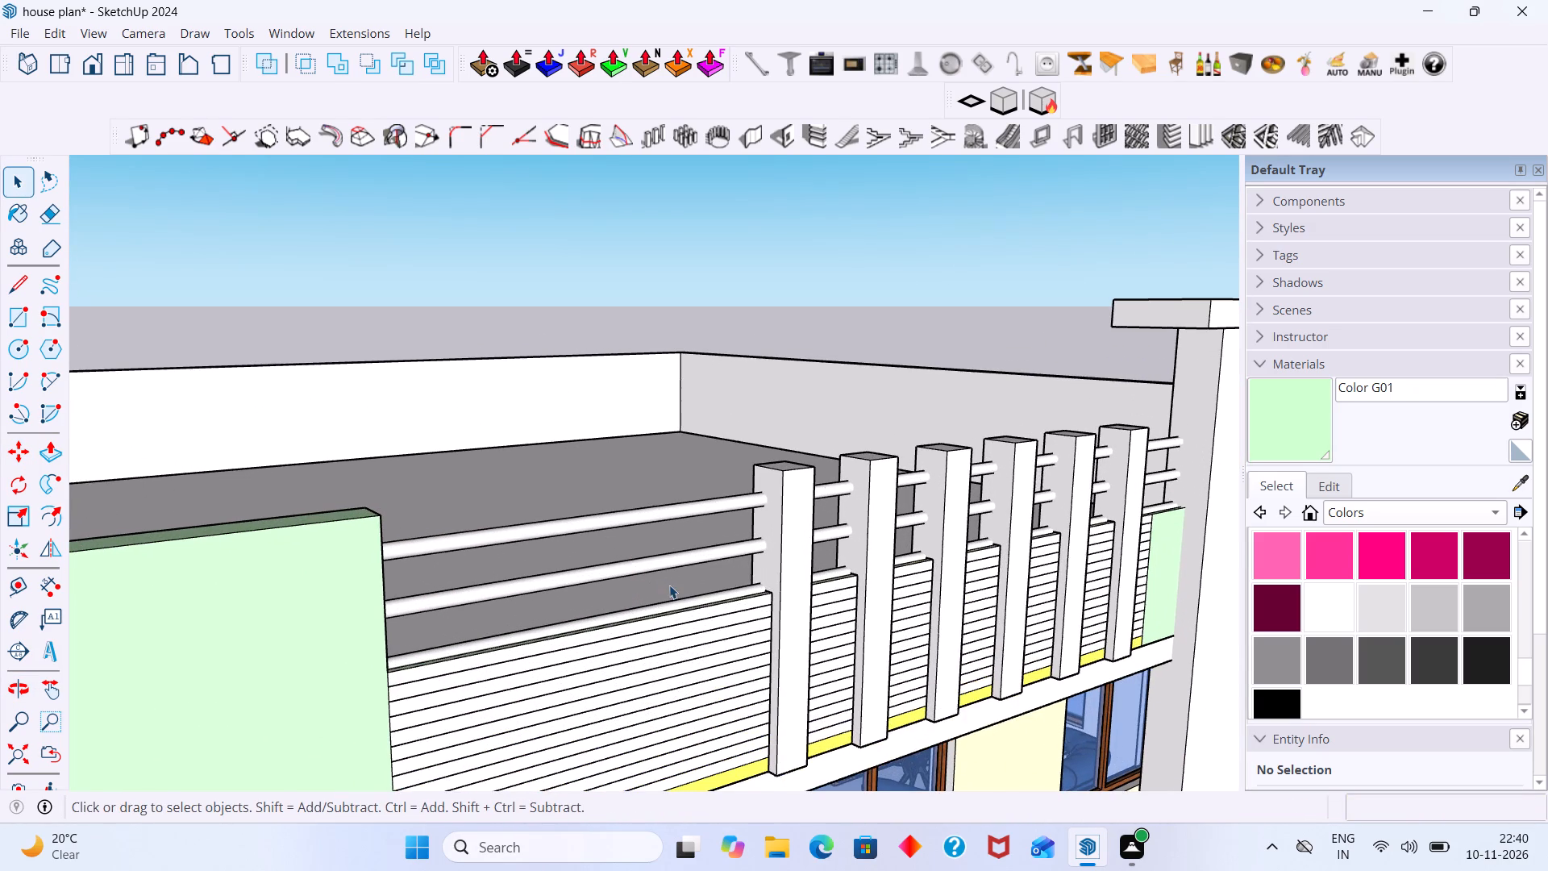
pyautogui.scroll(3, 672, 585)
pyautogui.moveTo(707, 612); pyautogui.dragTo(605, 621, button='middle')
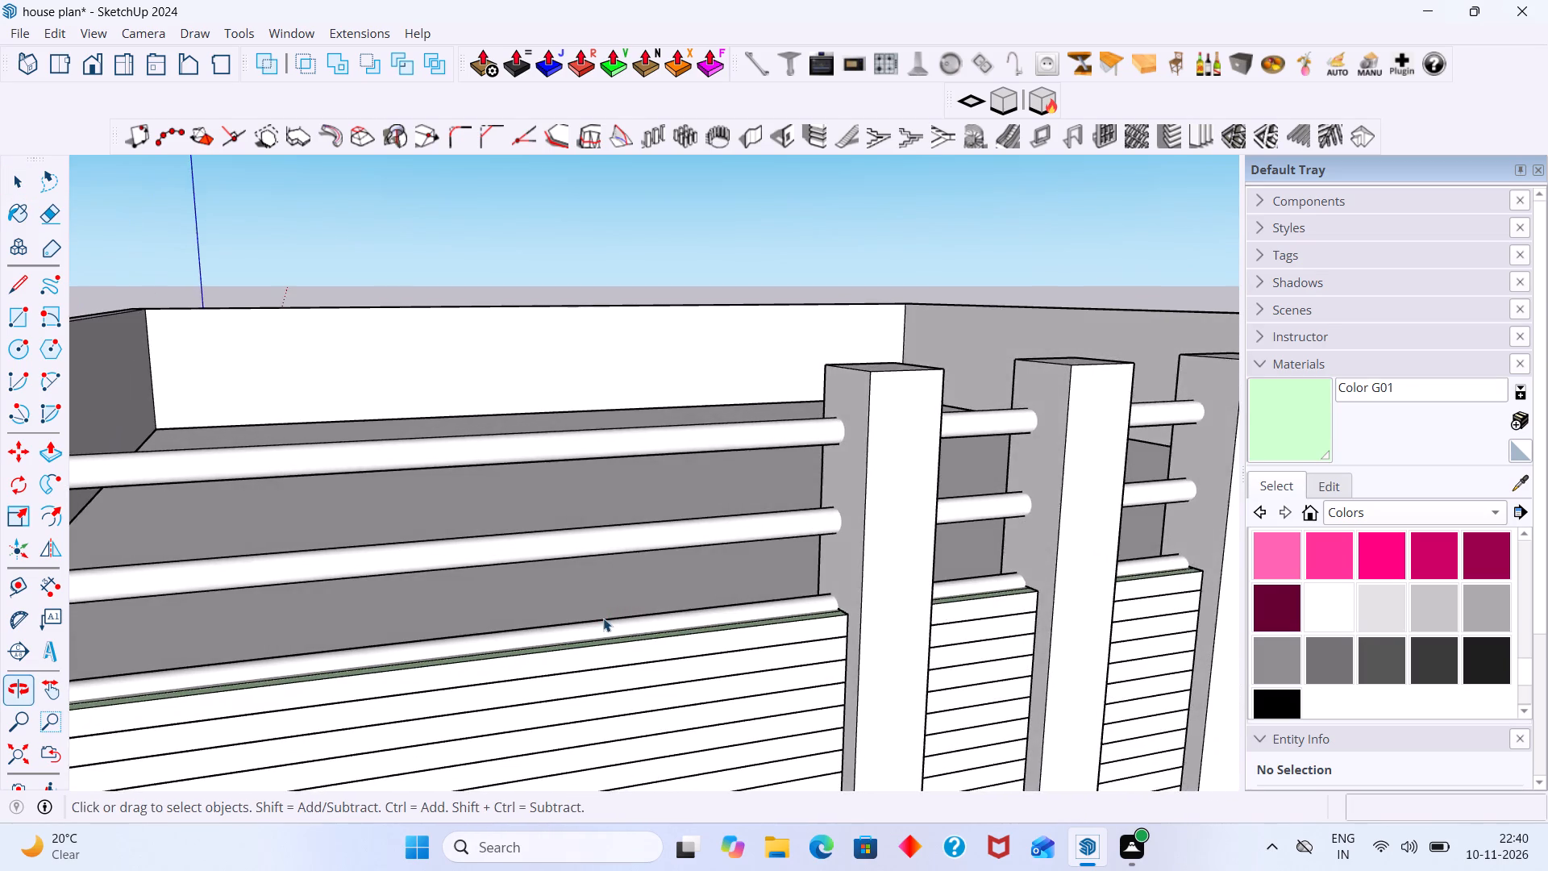
pyautogui.scroll(-11, 602, 618)
pyautogui.moveTo(585, 651); pyautogui.dragTo(551, 644, button='middle')
pyautogui.scroll(5, 501, 633)
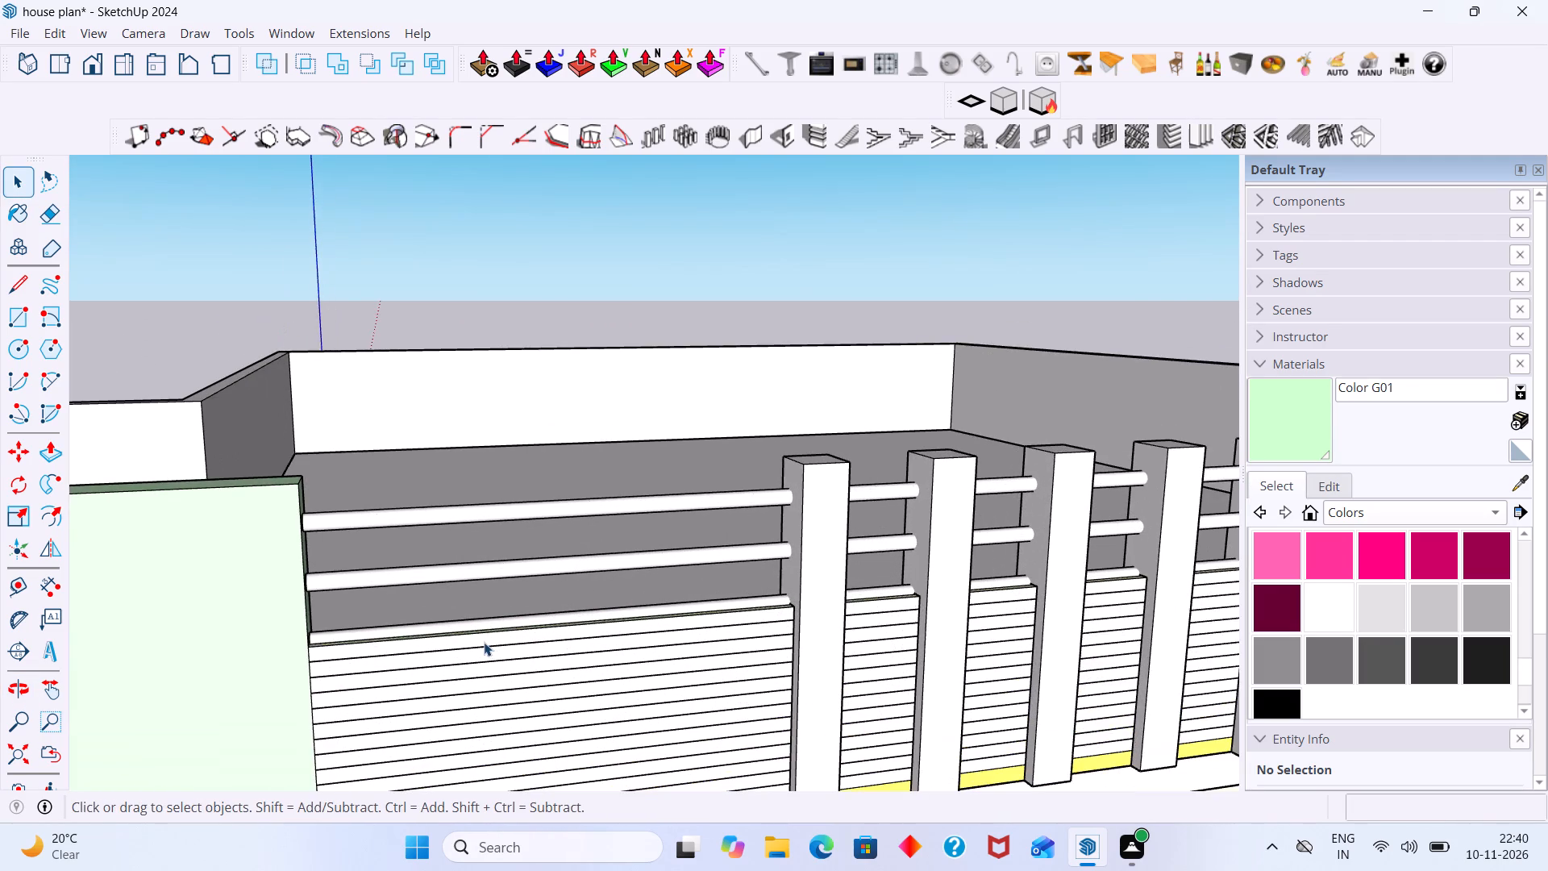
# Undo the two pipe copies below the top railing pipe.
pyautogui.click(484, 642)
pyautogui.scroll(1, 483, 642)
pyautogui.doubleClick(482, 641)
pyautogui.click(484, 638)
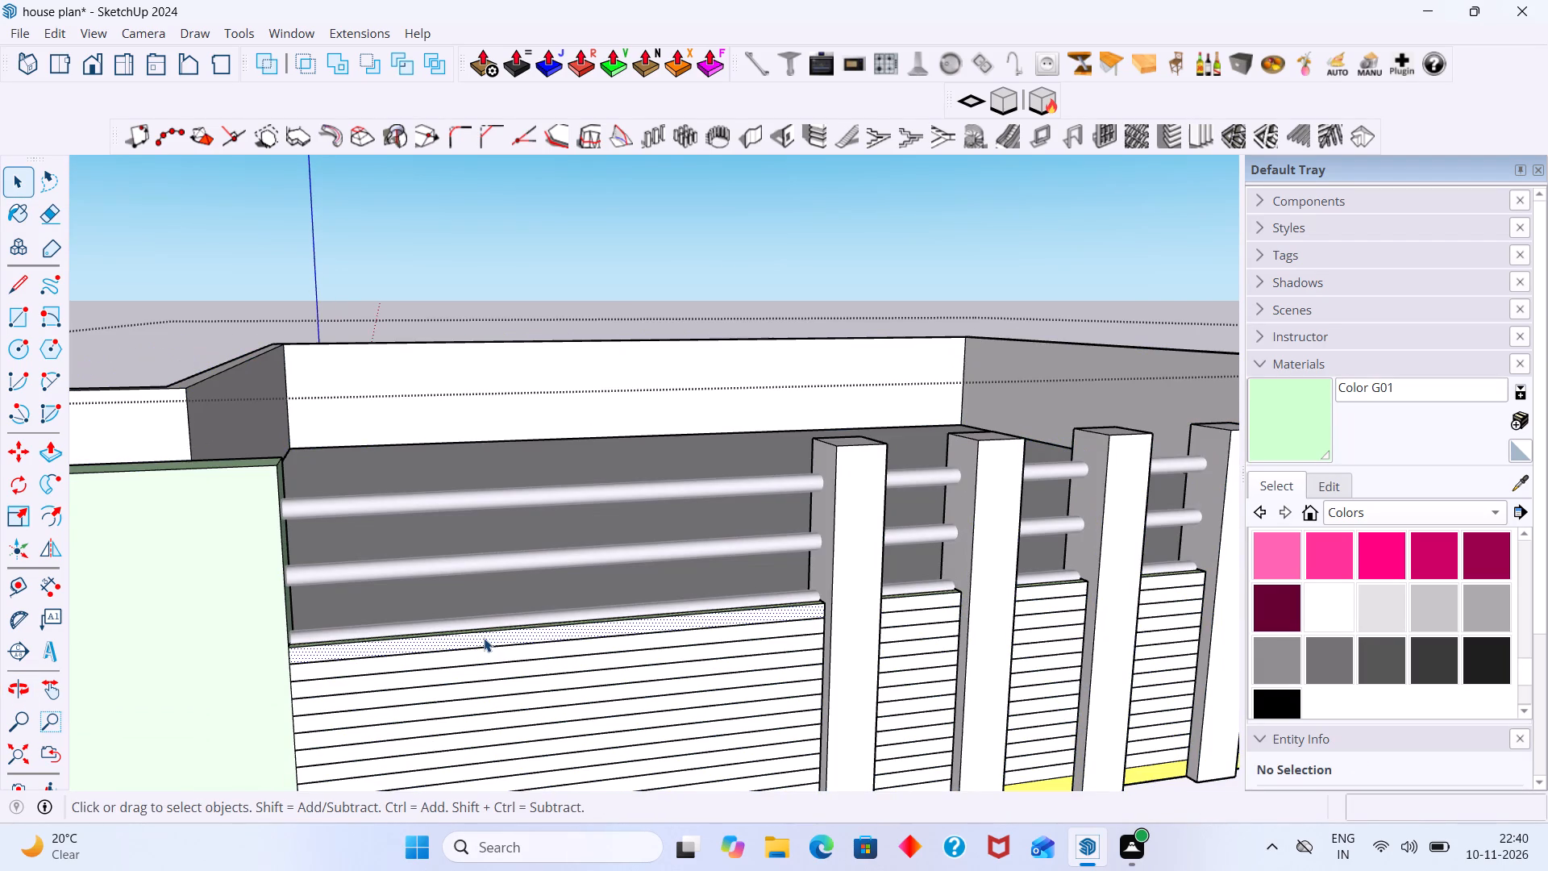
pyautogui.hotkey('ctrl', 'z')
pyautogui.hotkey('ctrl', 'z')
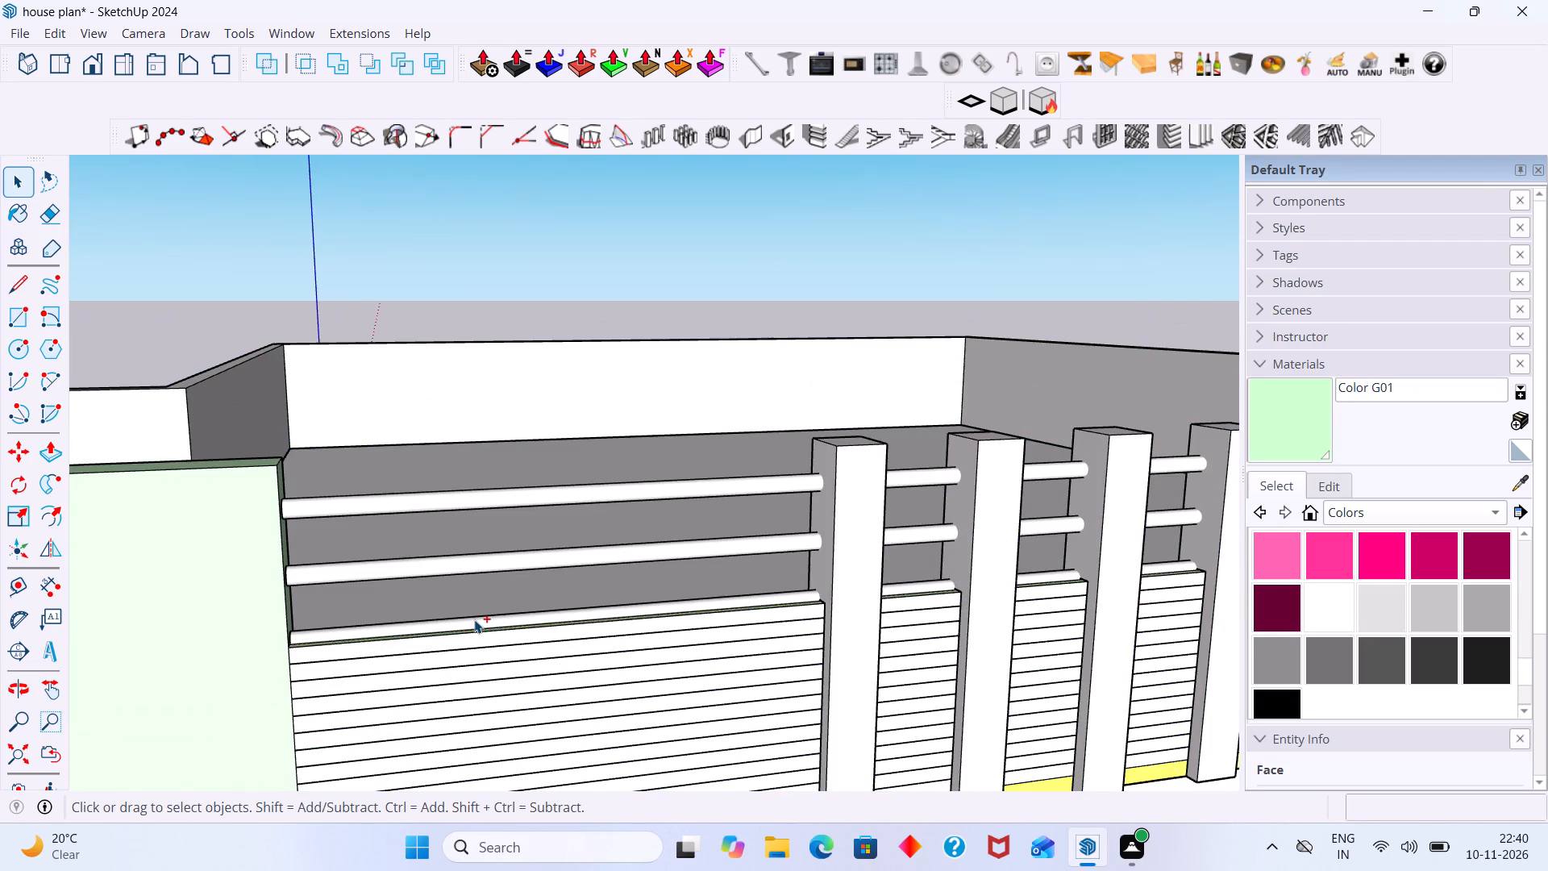
# Copy the top railing pipe straight down about 9" to add one lower pipe above the parapet cladding.
pyautogui.scroll(2, 404, 544)
pyautogui.moveTo(369, 529); pyautogui.dragTo(332, 552, button='middle')
pyautogui.scroll(1, 321, 561)
pyautogui.scroll(-5, 321, 559)
pyautogui.keyDown('shift'); pyautogui.moveTo(323, 579); pyautogui.dragTo(453, 561, button='middle'); pyautogui.keyUp('shift')
pyautogui.scroll(5, 457, 575)
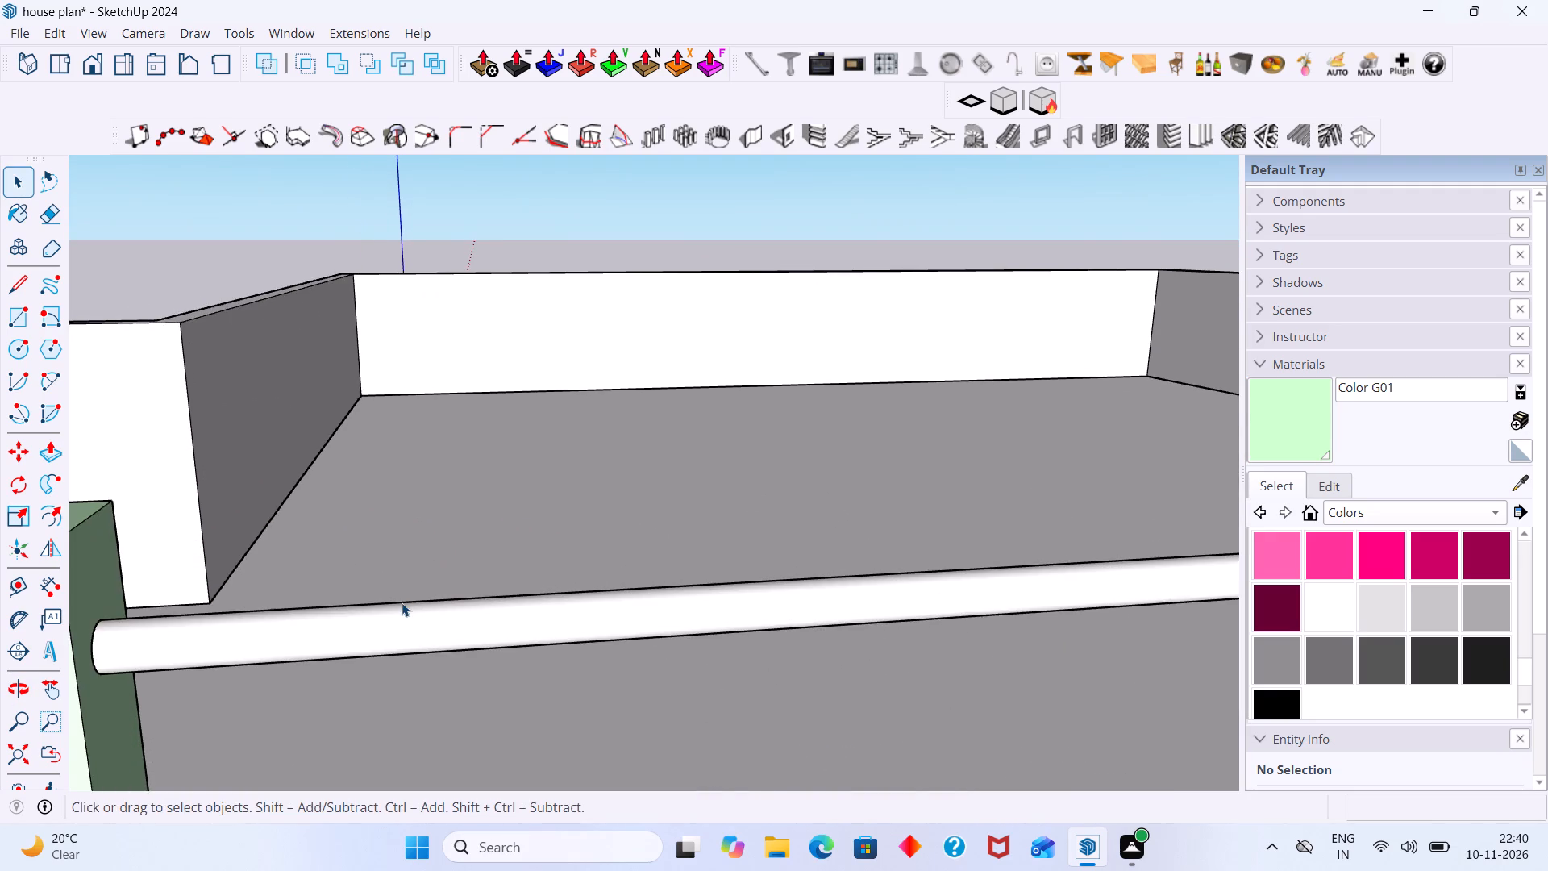
pyautogui.scroll(-4, 398, 602)
pyautogui.click(395, 622)
pyautogui.doubleClick(396, 620)
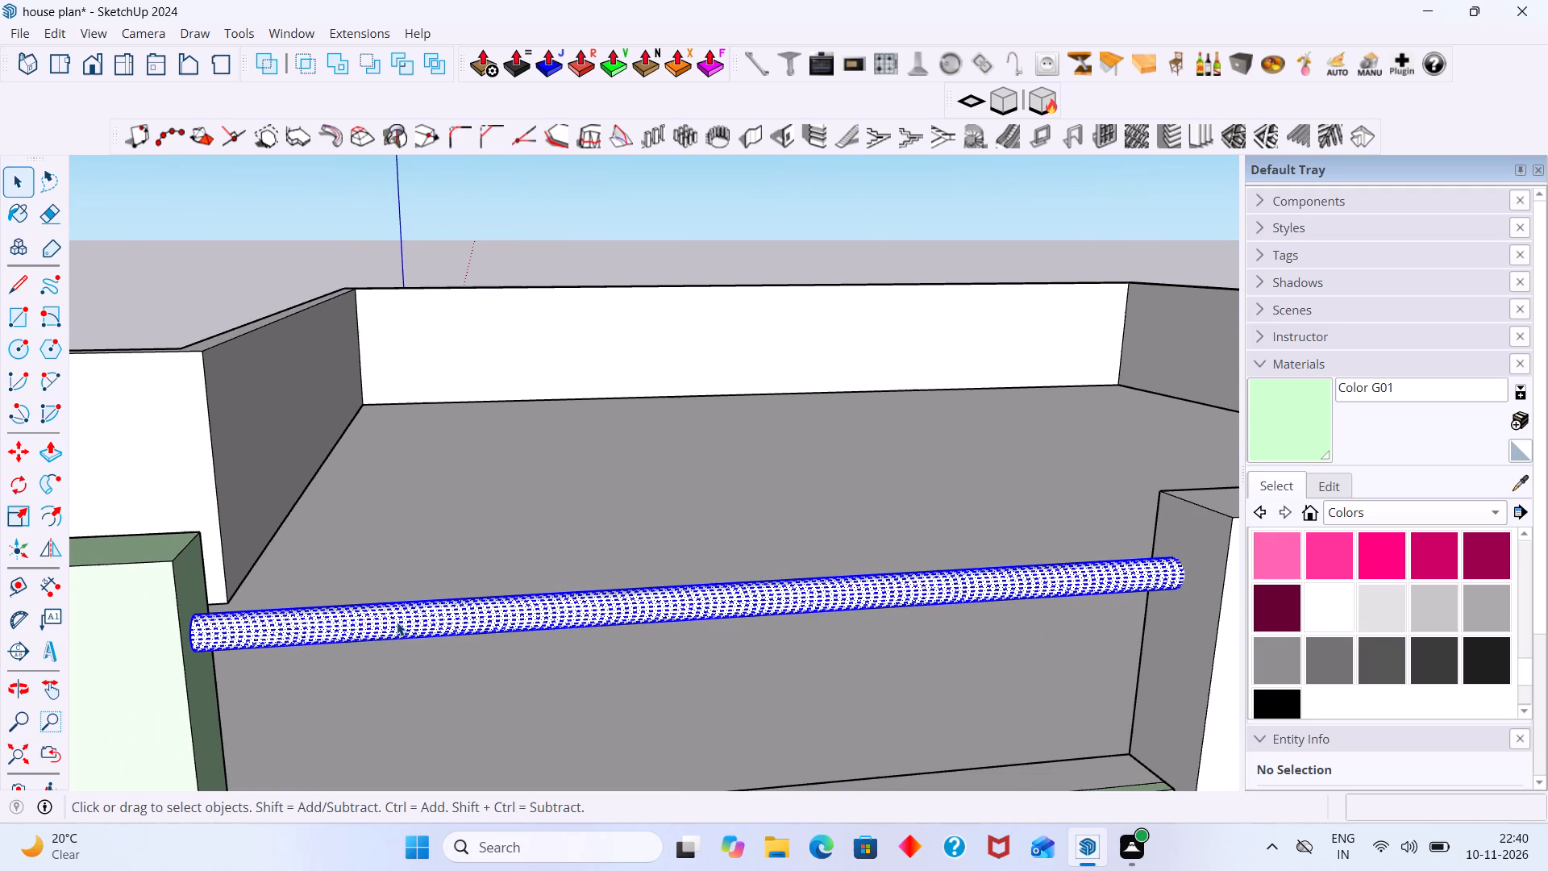
pyautogui.press('m')
pyautogui.click(367, 623)
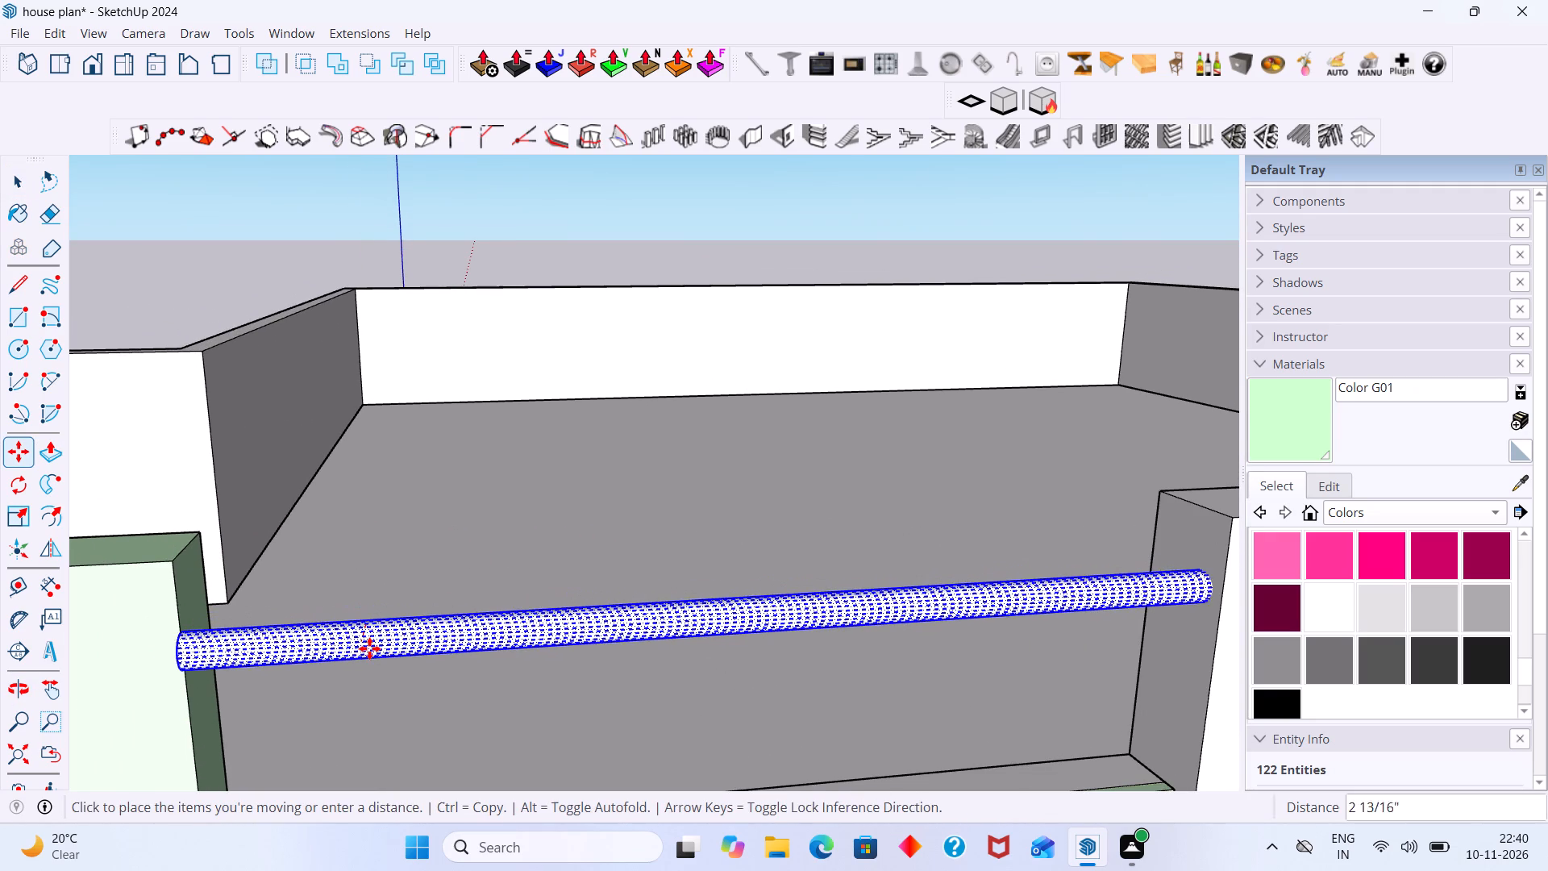
pyautogui.press('Up')
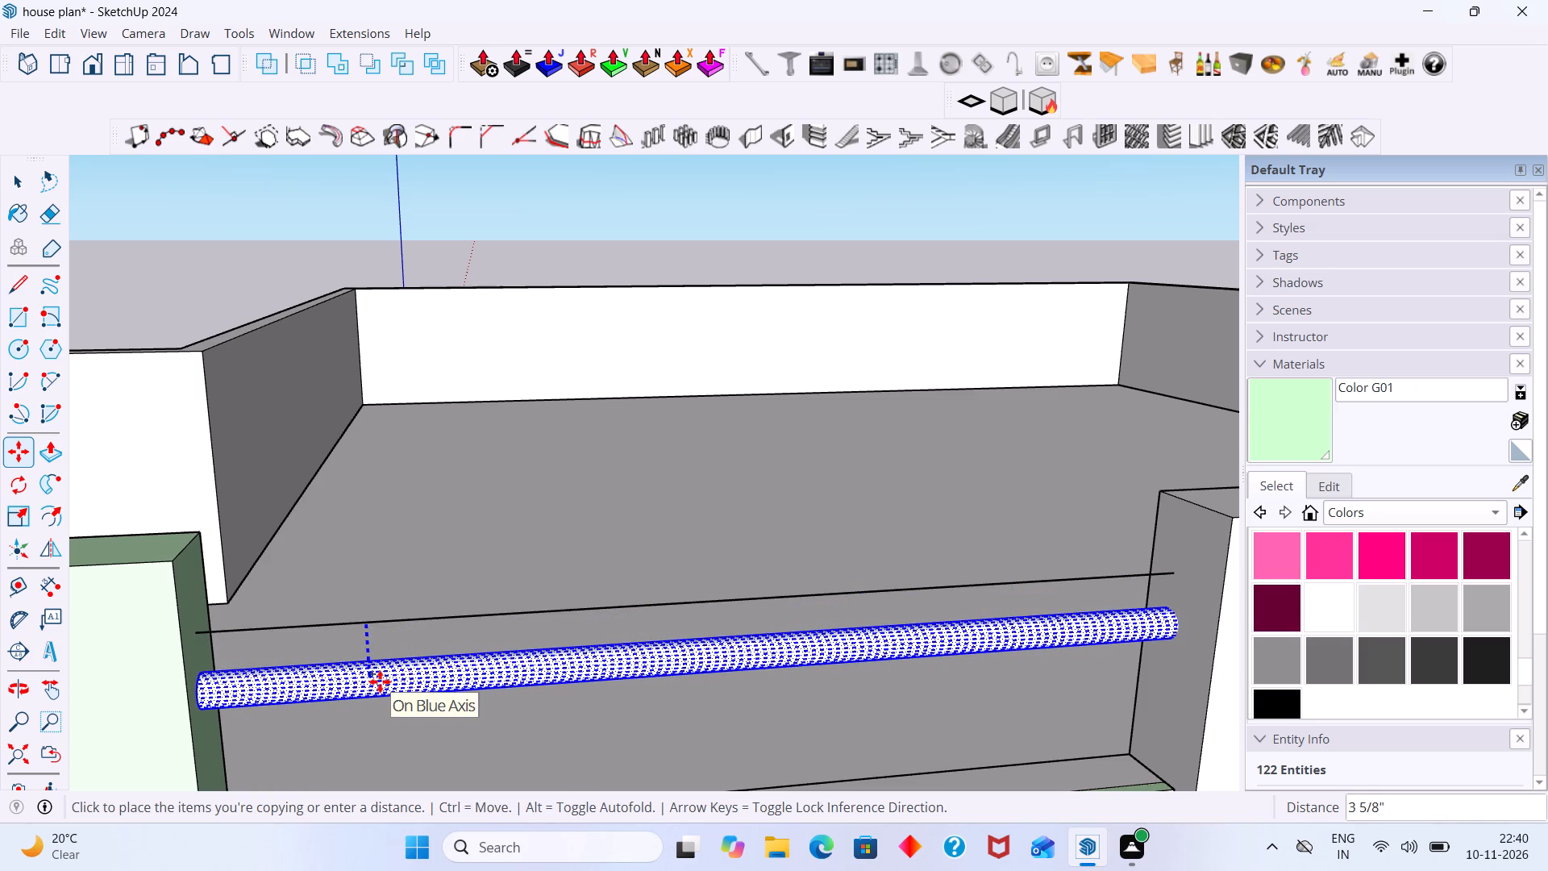
pyautogui.scroll(-3, 323, 694)
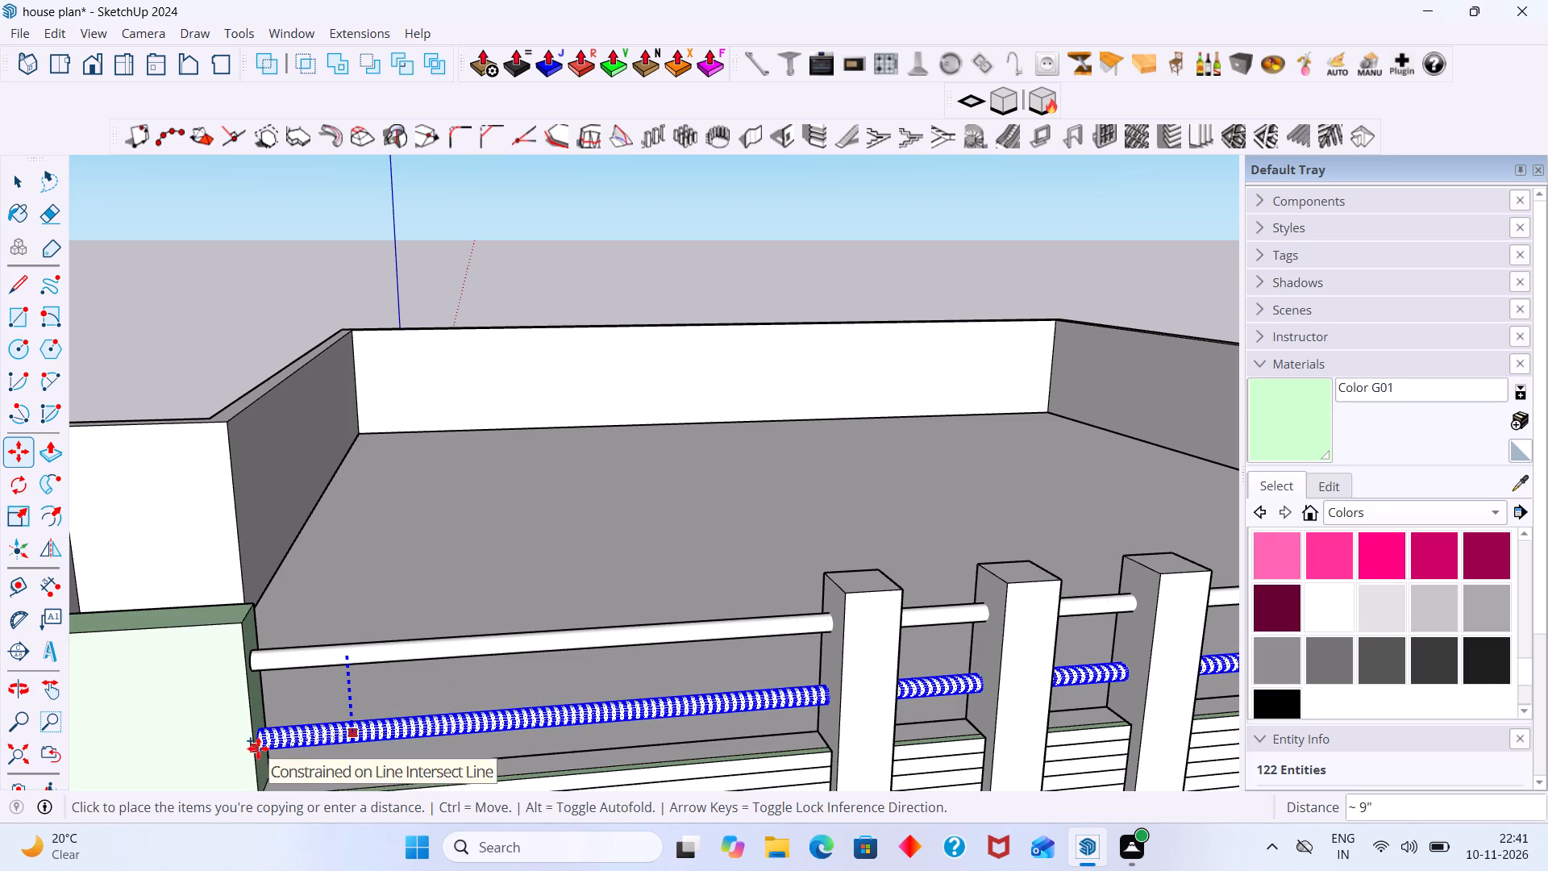
pyautogui.click(258, 748)
pyautogui.press('space')
pyautogui.click(377, 616)
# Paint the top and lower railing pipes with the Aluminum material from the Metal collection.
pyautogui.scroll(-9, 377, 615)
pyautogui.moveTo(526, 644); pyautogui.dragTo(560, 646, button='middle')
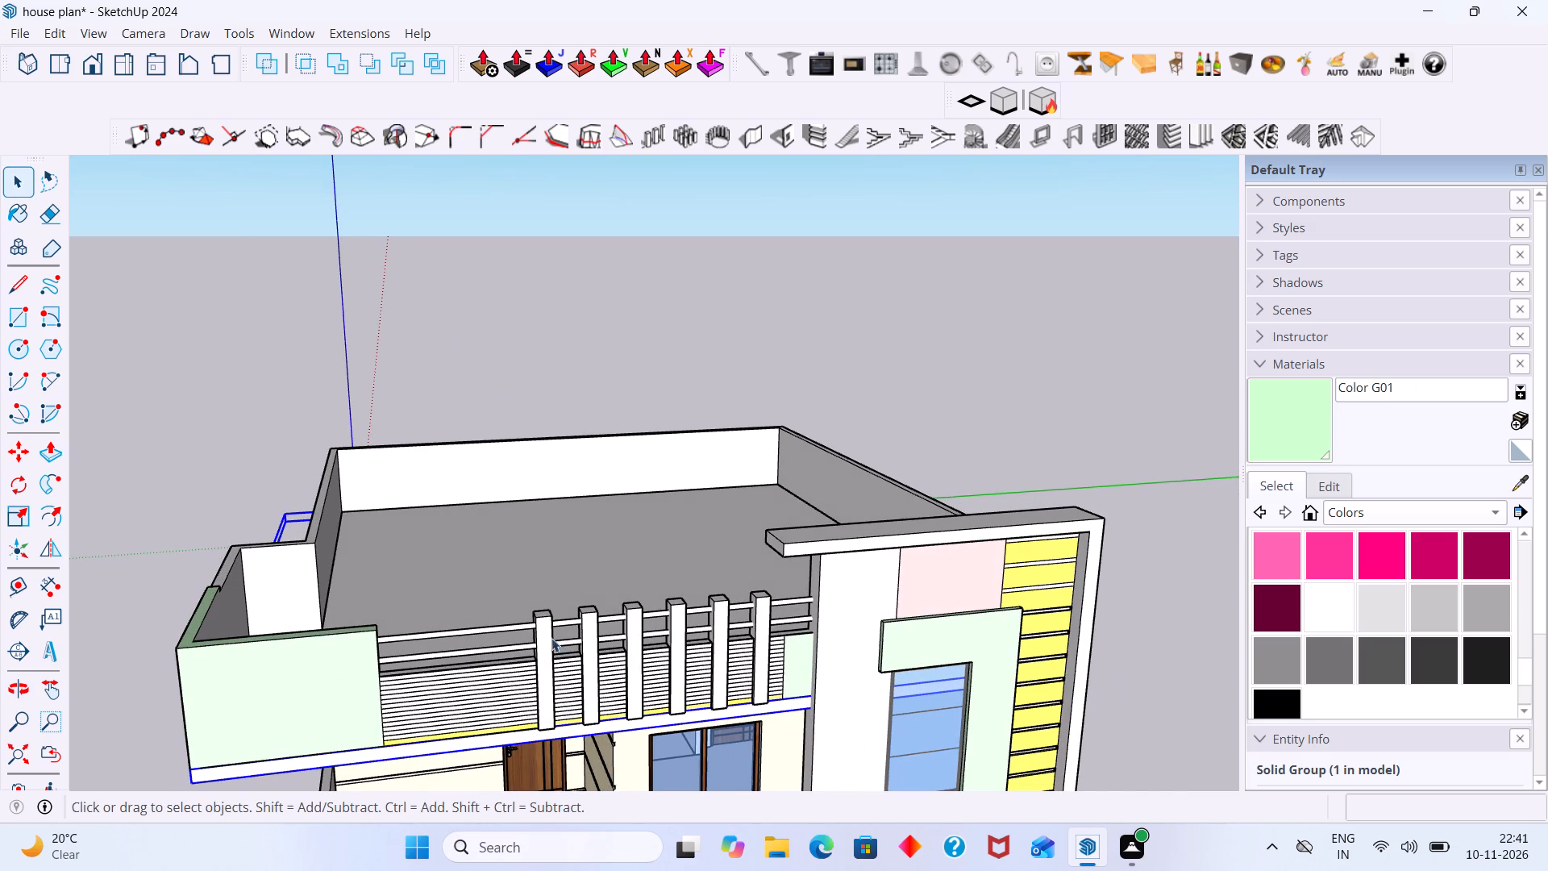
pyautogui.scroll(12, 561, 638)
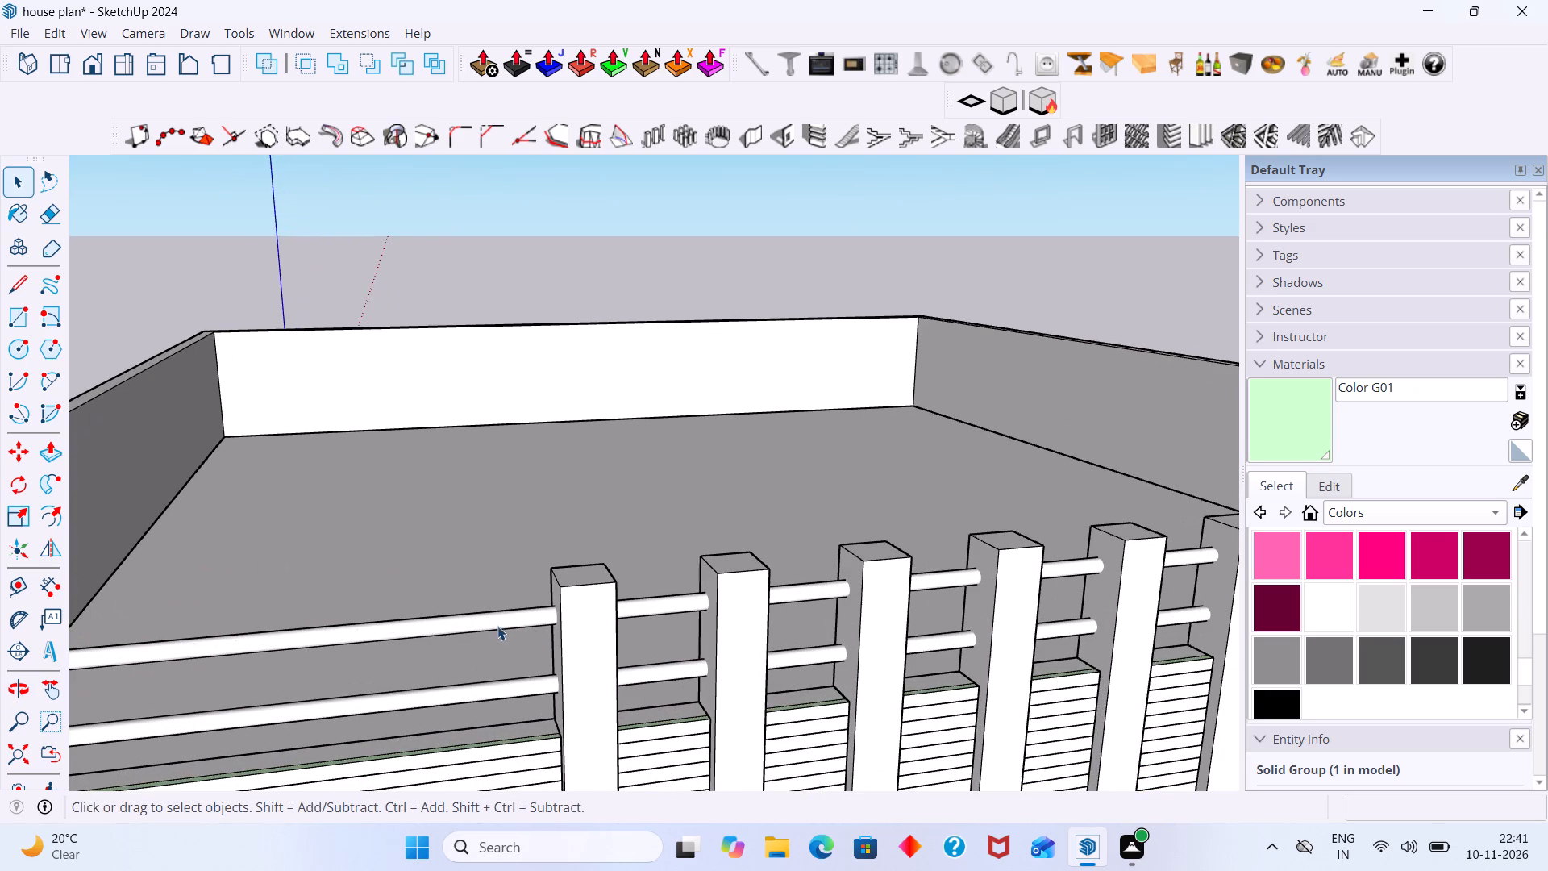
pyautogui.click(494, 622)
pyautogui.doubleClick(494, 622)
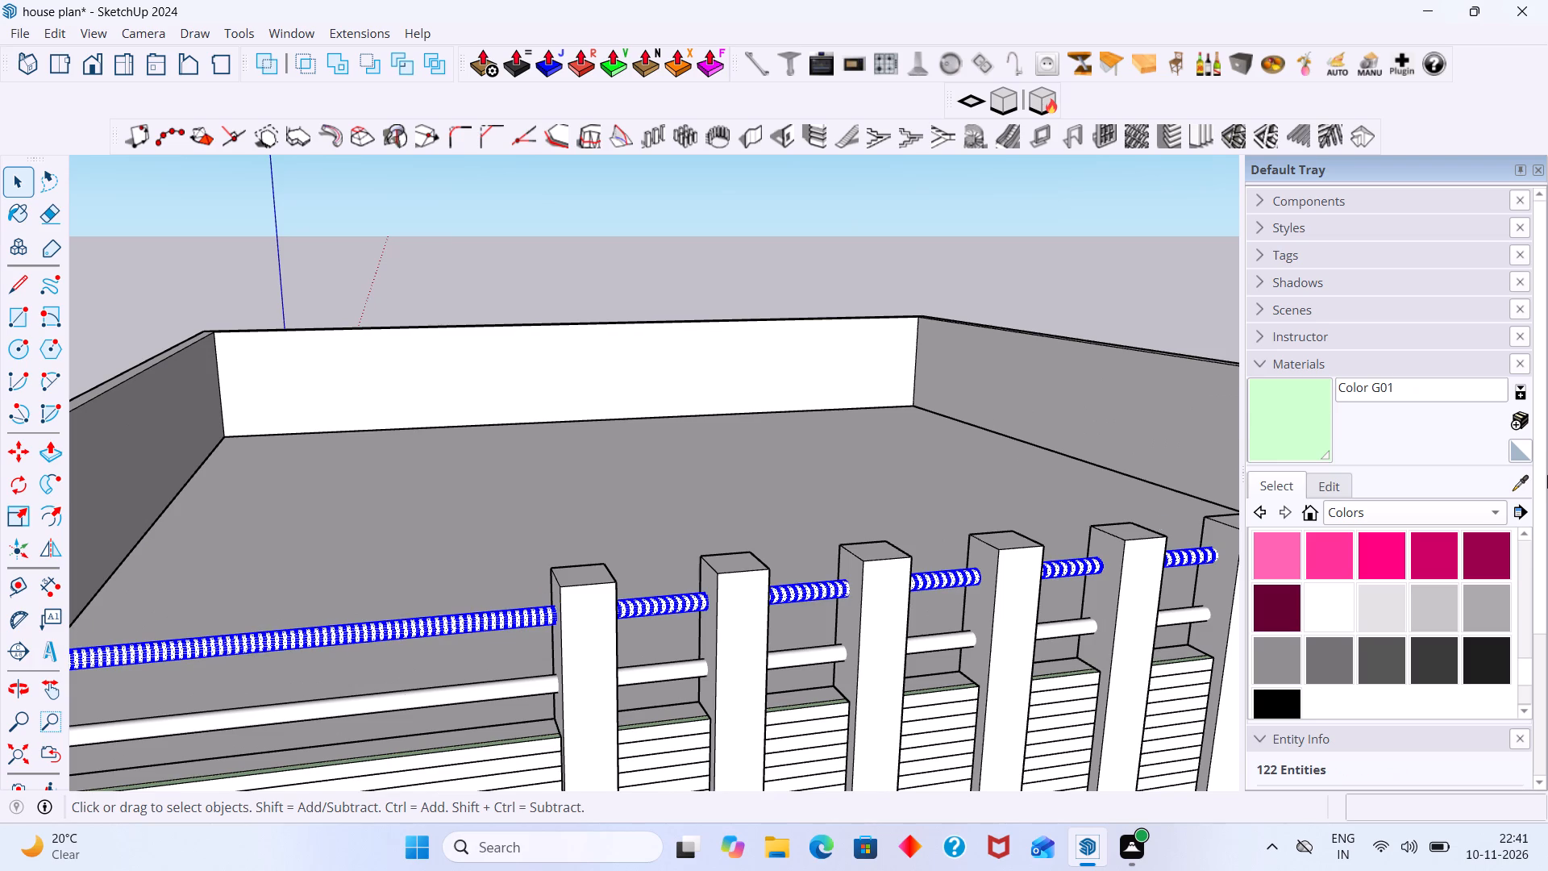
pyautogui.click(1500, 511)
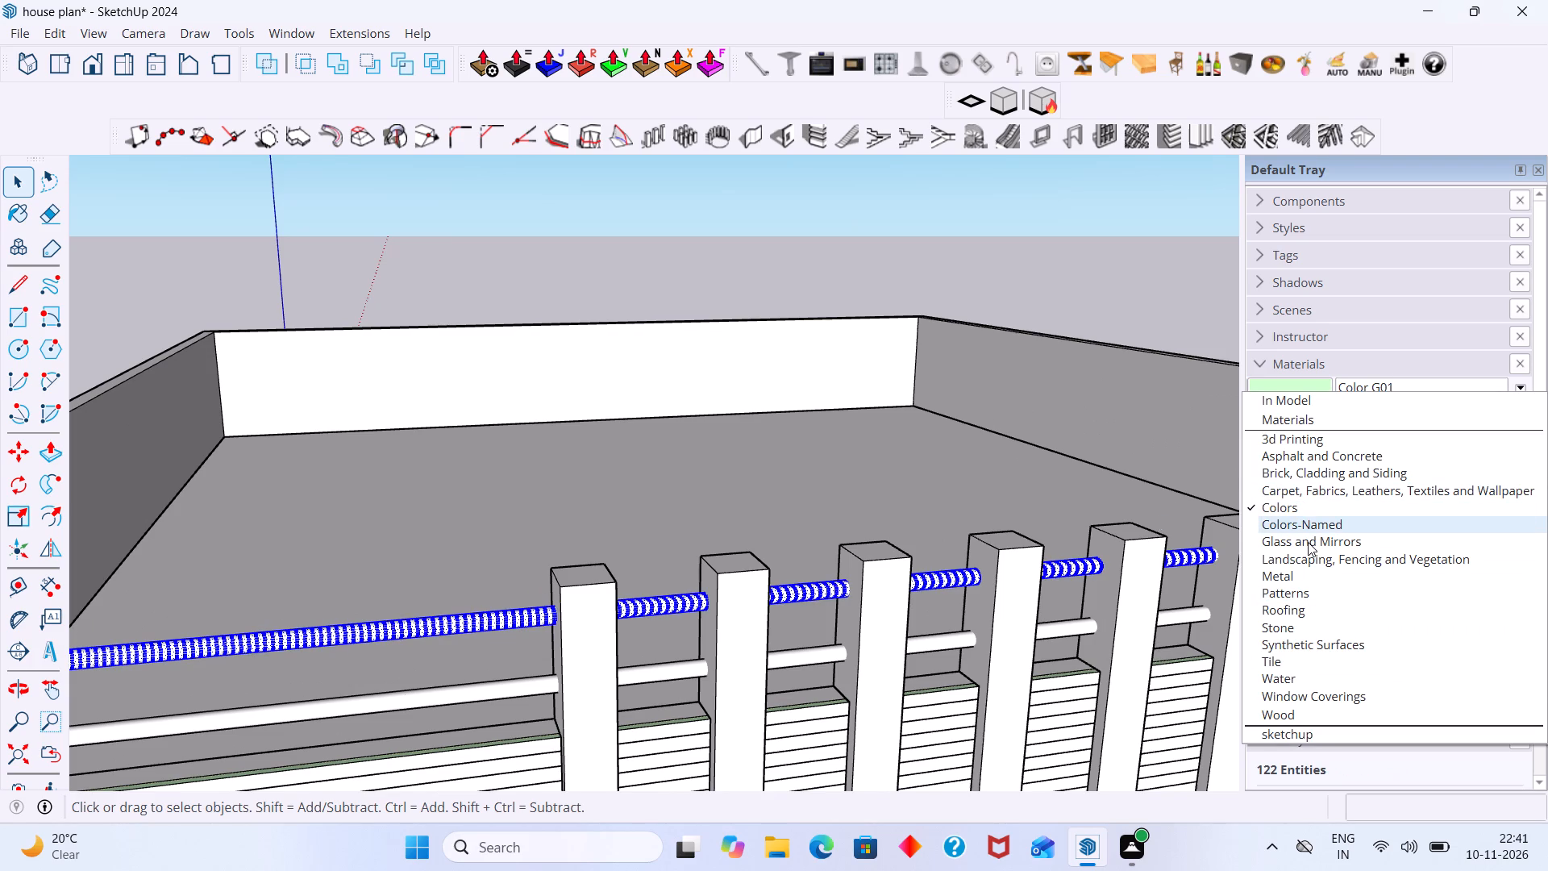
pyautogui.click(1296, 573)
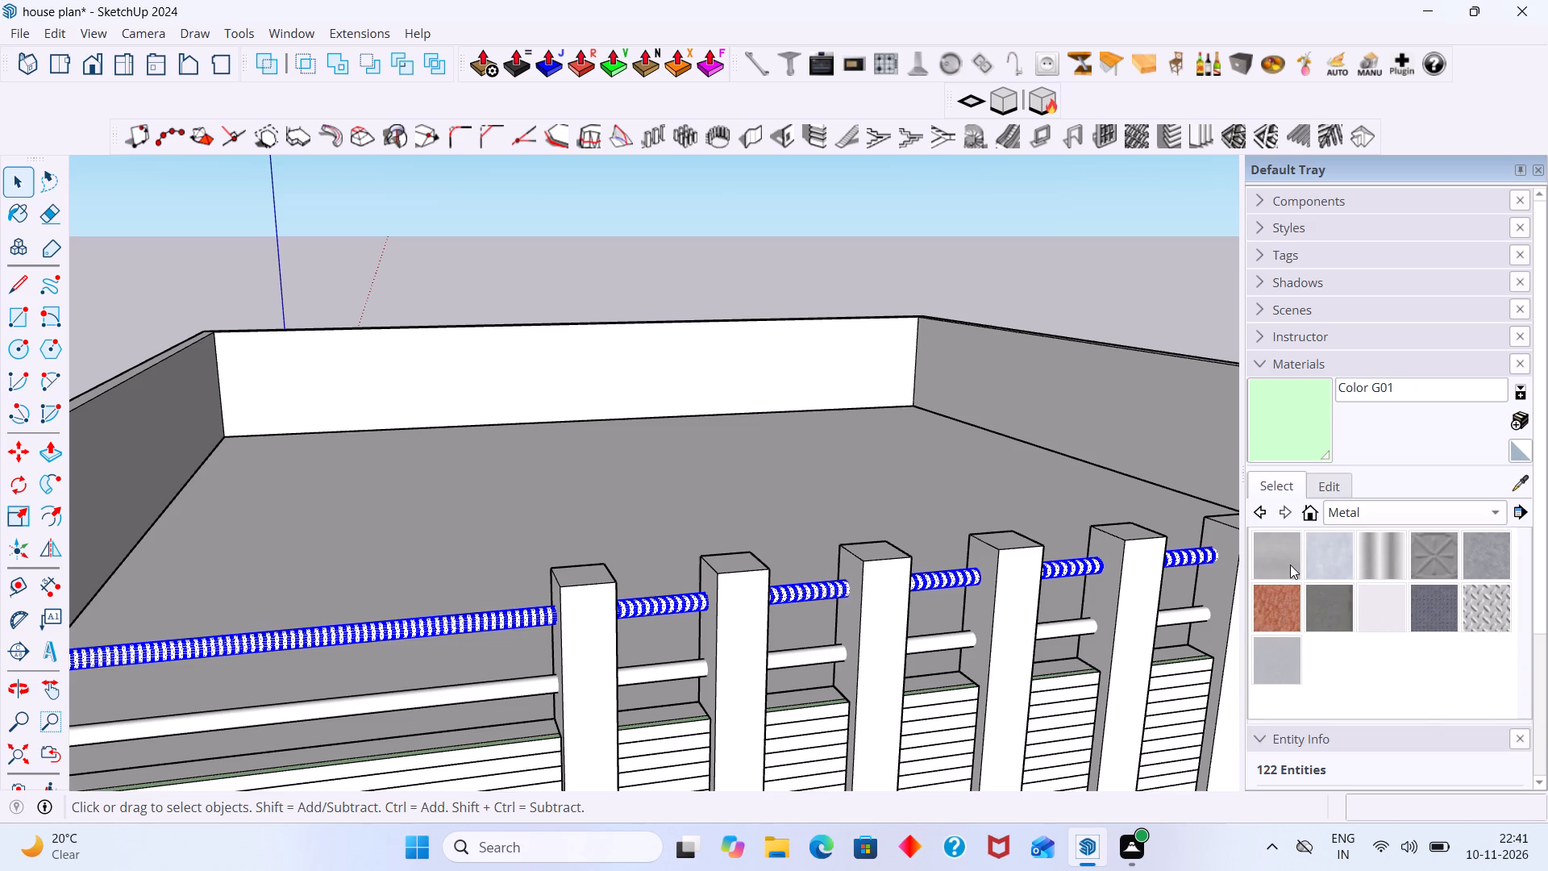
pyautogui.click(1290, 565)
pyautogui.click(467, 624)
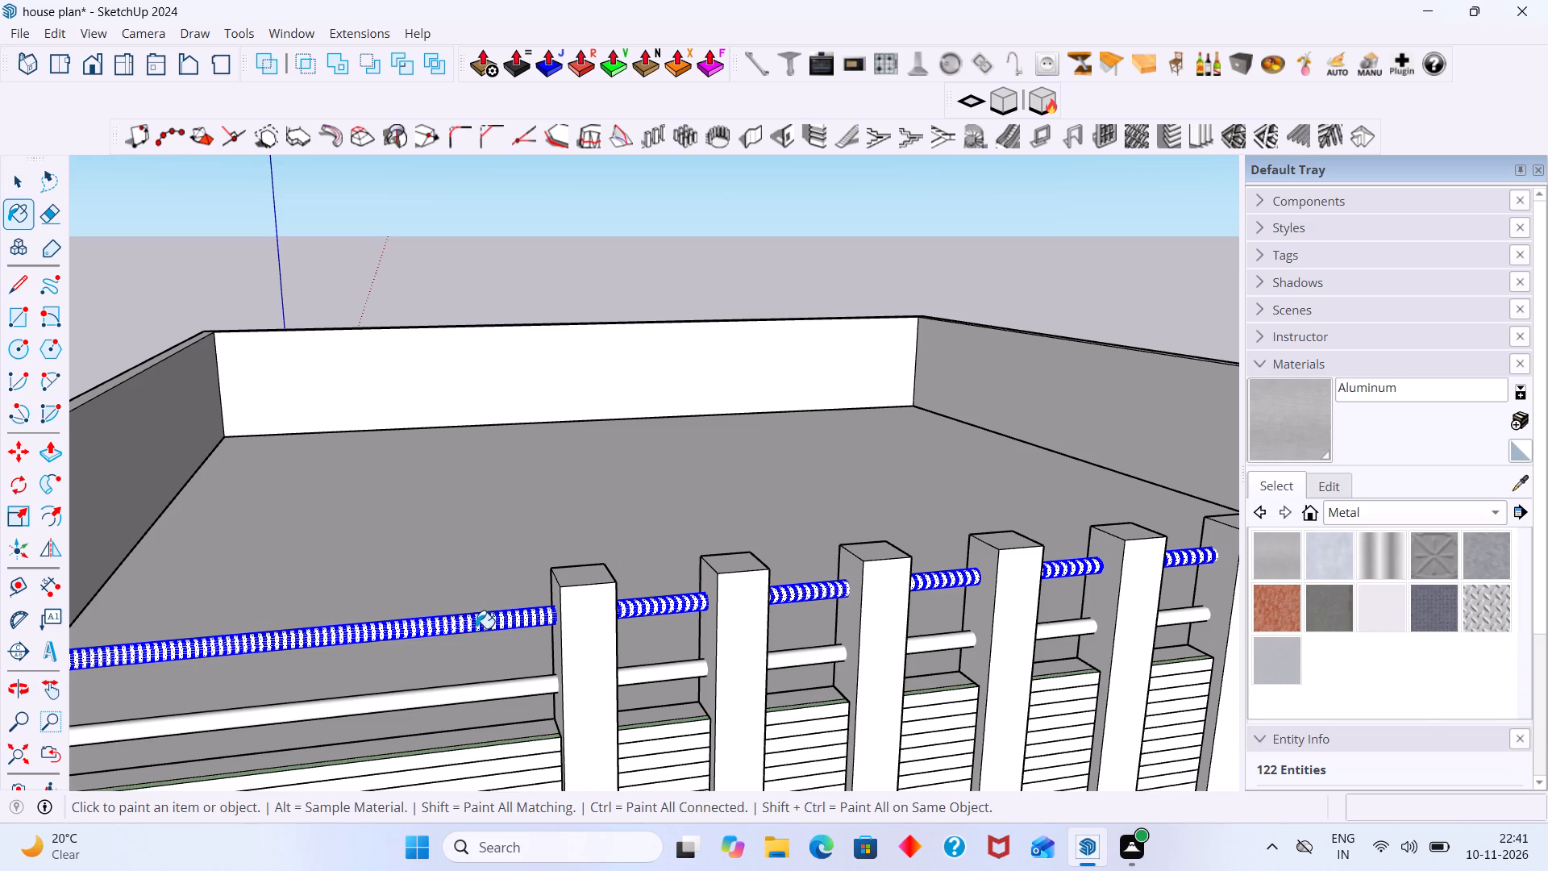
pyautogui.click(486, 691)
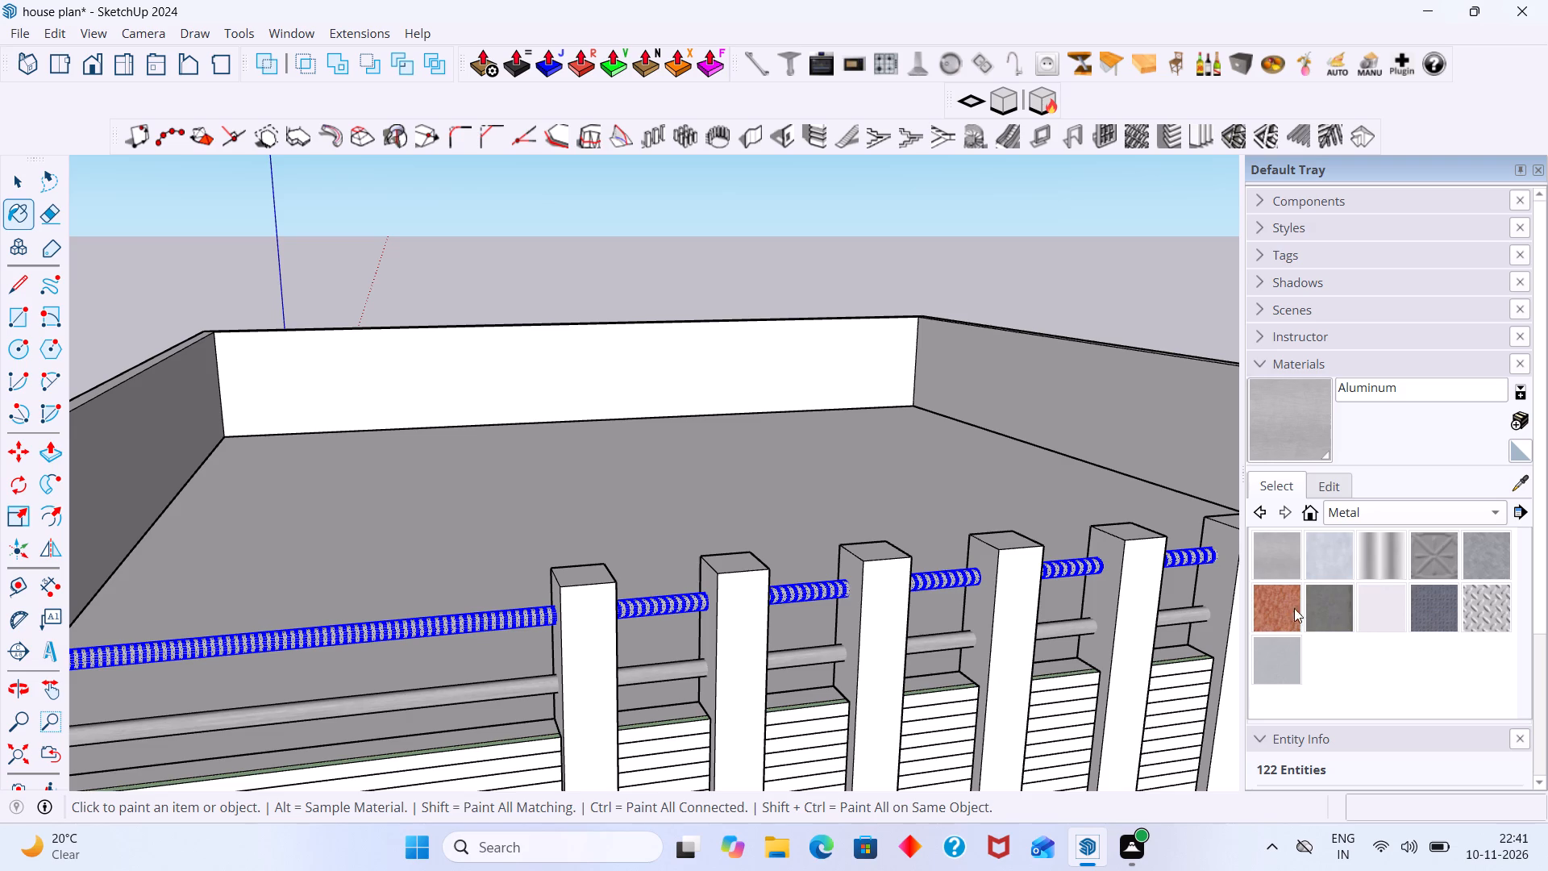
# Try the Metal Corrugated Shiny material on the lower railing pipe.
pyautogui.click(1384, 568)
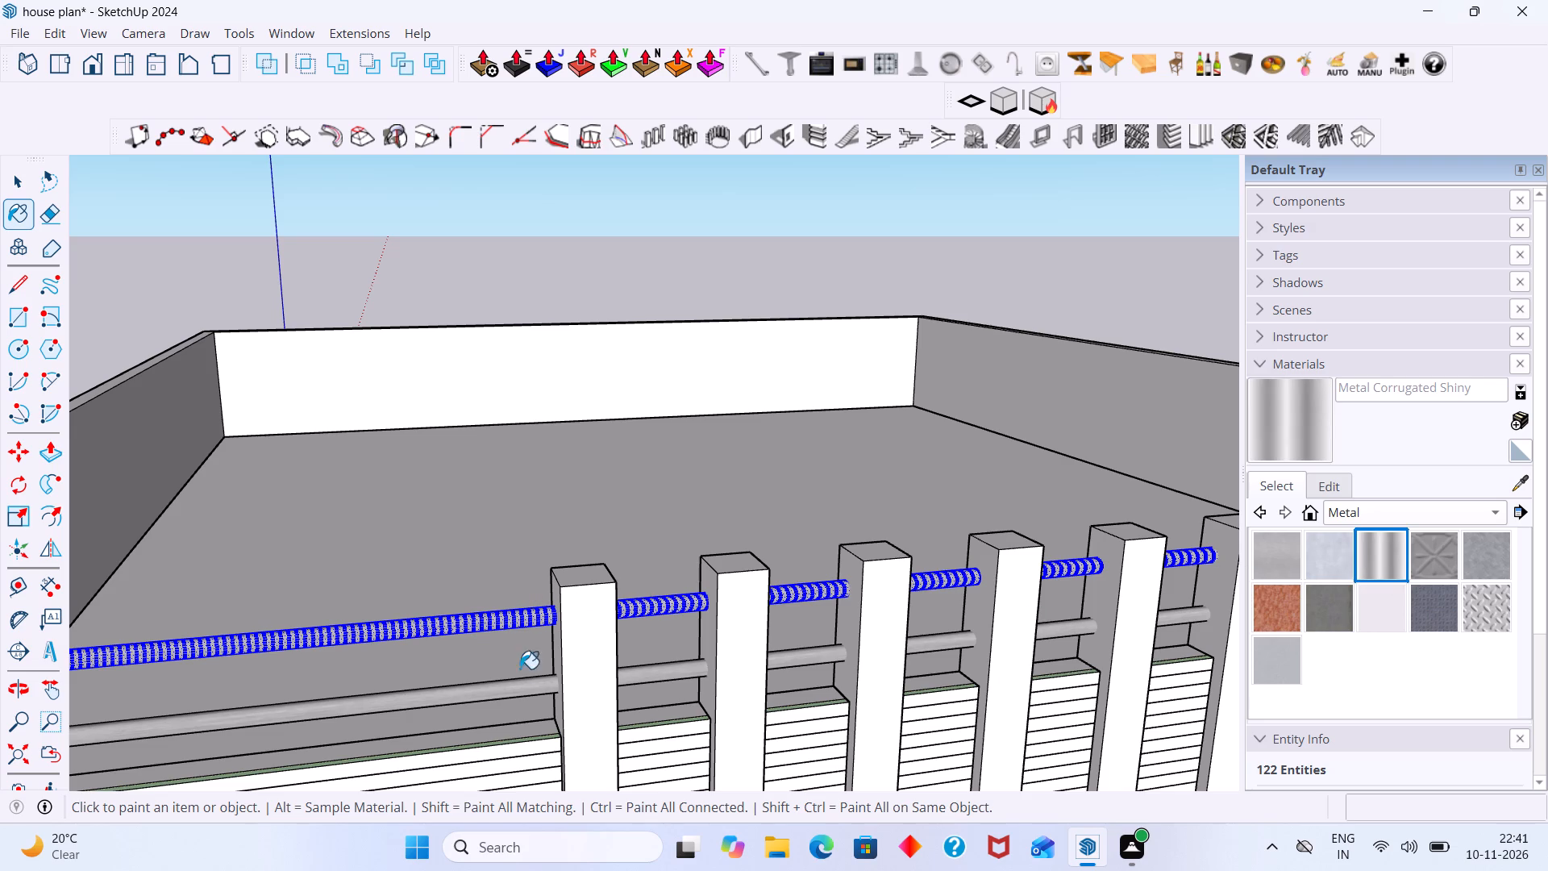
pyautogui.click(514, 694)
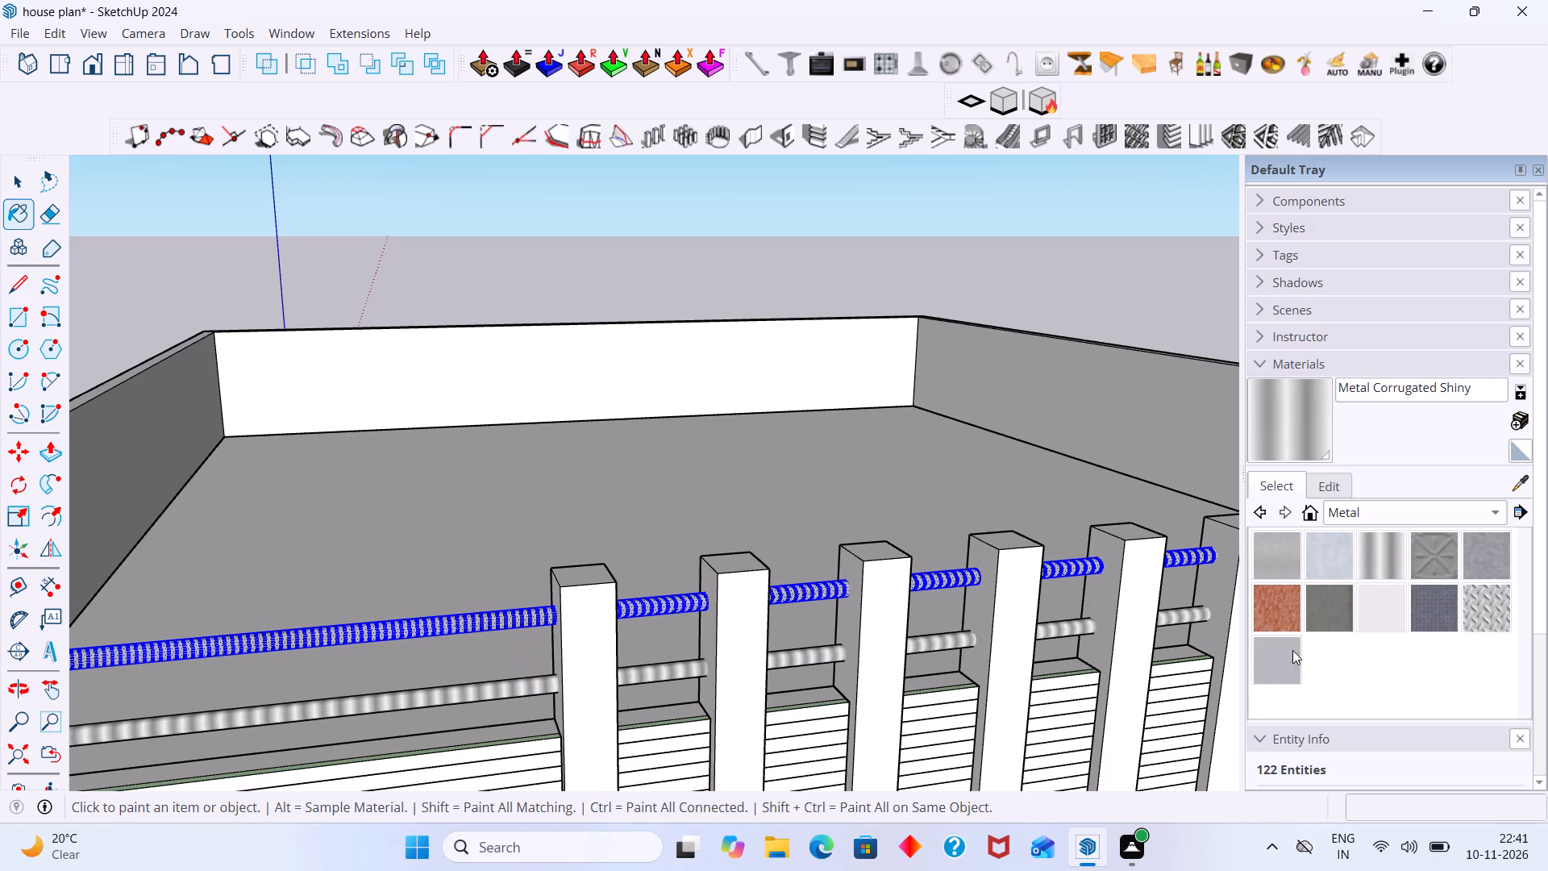
# Paint both railing pipes with the Metal Aluminum Anodized material and clear the selection.
pyautogui.click(1332, 567)
pyautogui.click(531, 690)
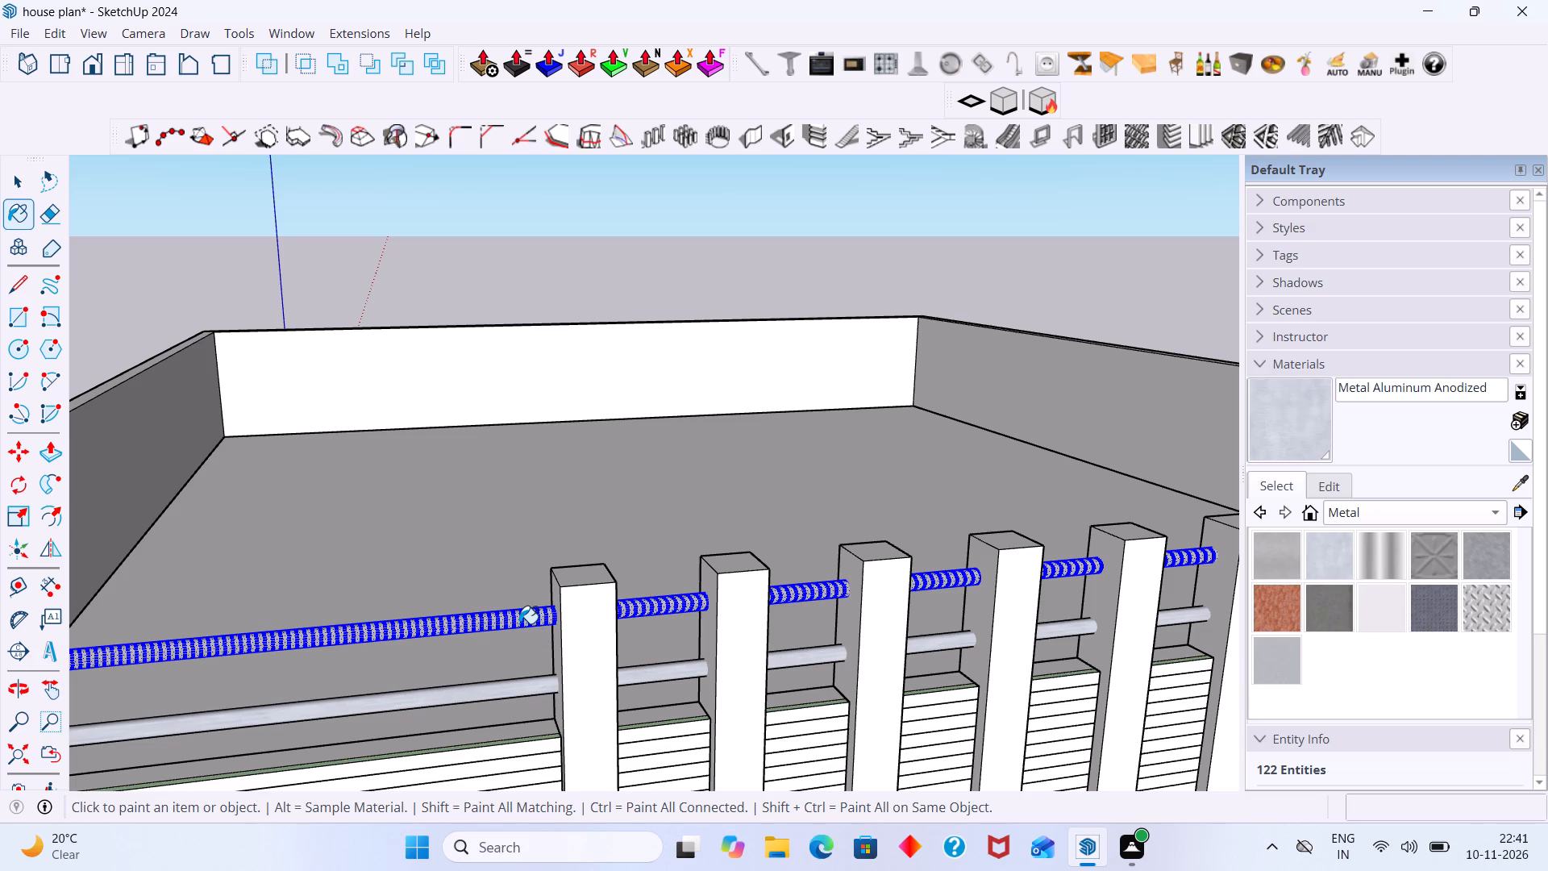
pyautogui.click(518, 621)
pyautogui.press('space')
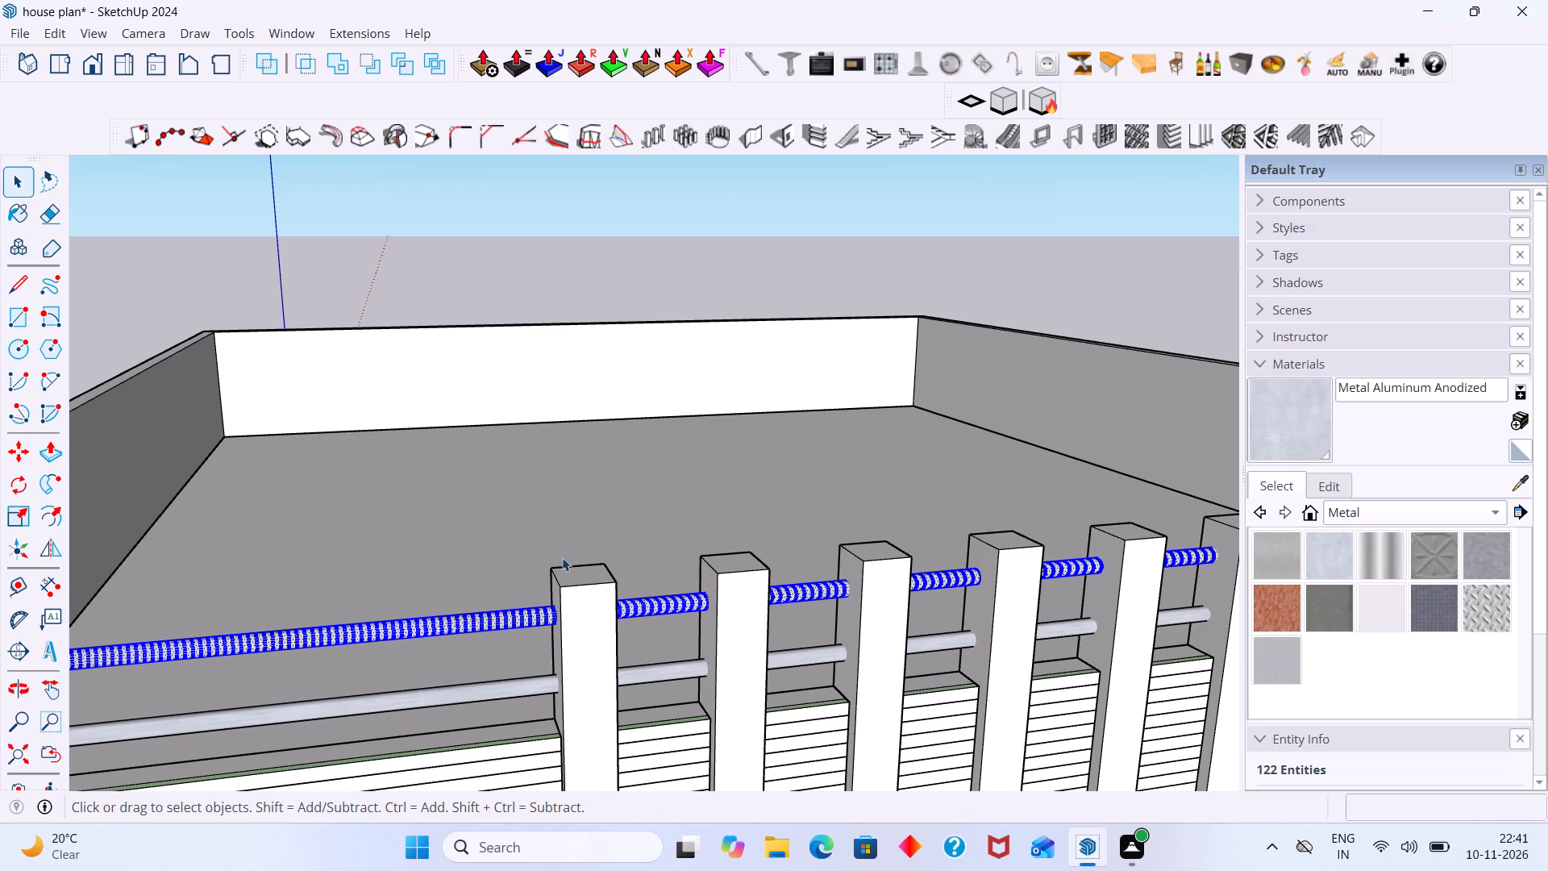
pyautogui.click(791, 254)
pyautogui.scroll(-6, 618, 444)
pyautogui.moveTo(689, 531); pyautogui.dragTo(750, 534, button='middle')
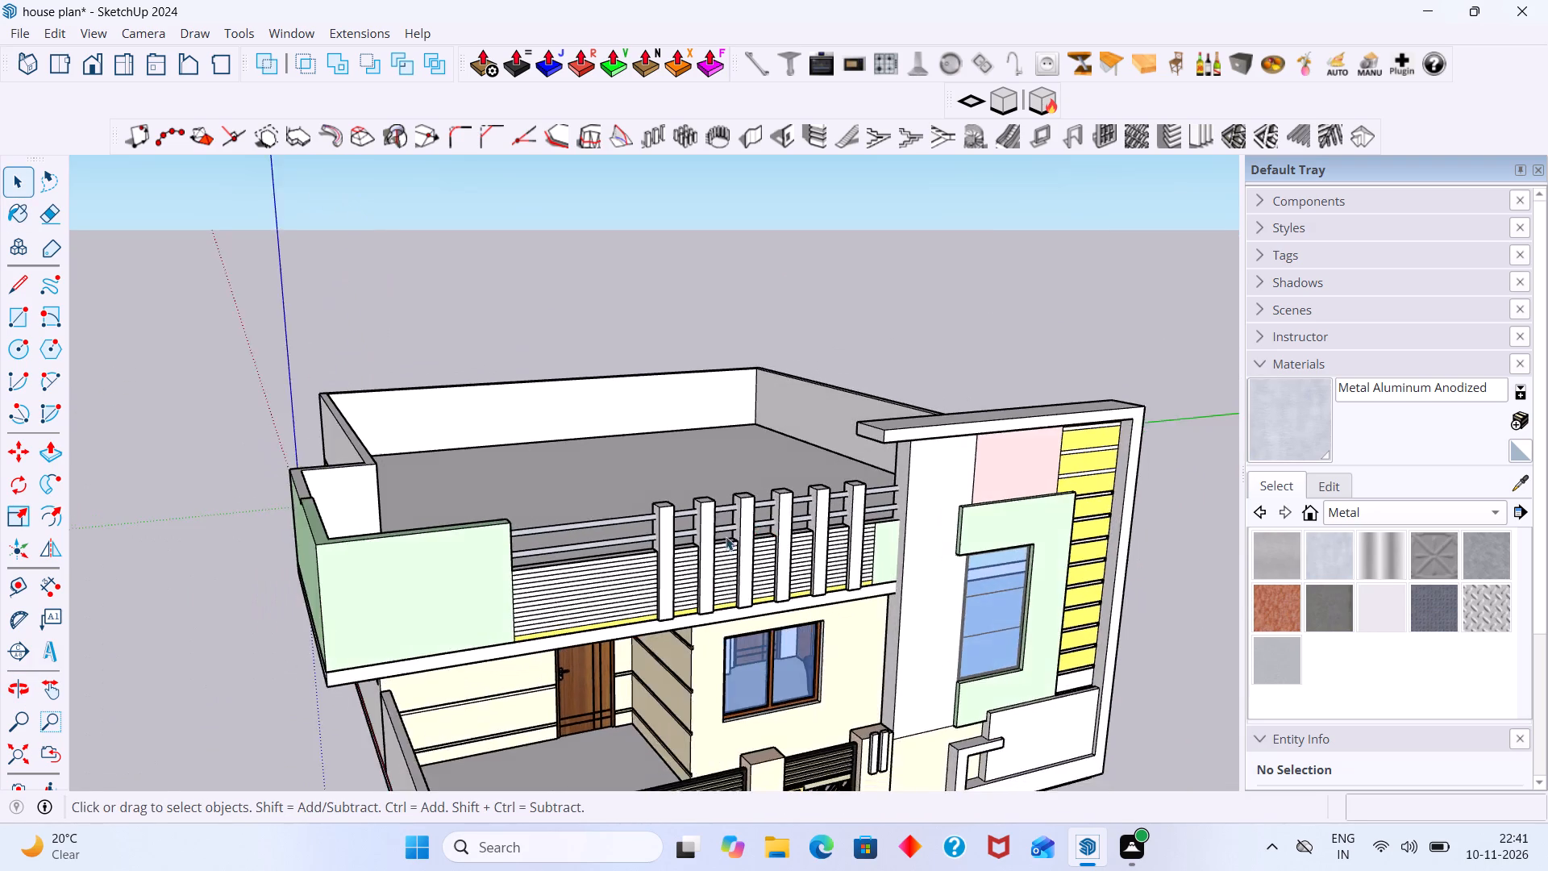
# Open the balcony parapet group, sample yellow Color E03 from the band below the cladding, and paint the wide bay's top strip.
pyautogui.scroll(10, 668, 544)
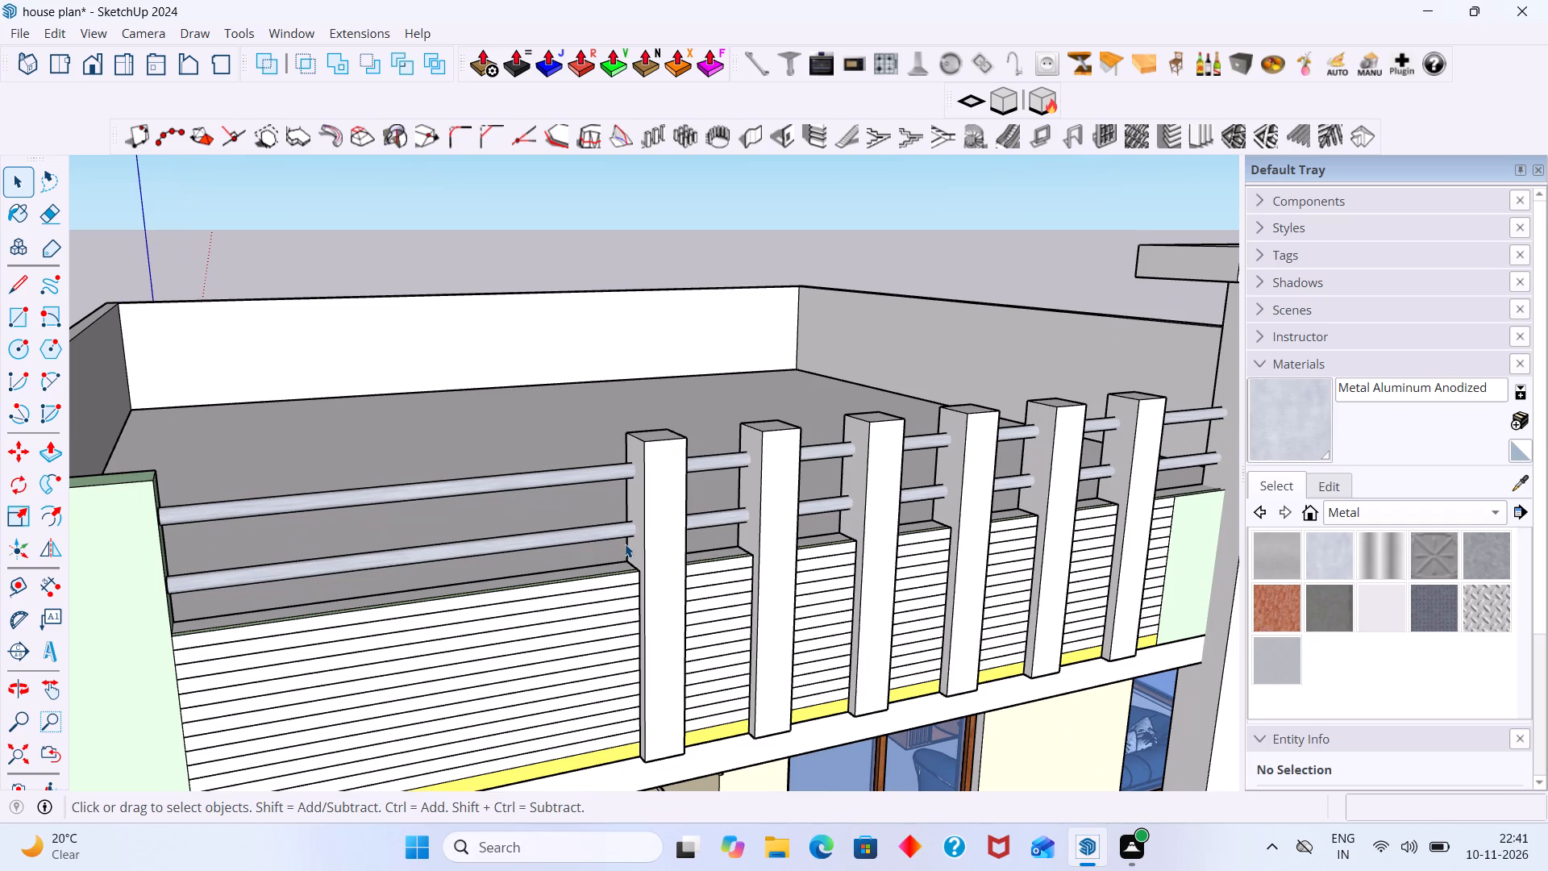
pyautogui.scroll(-6, 616, 533)
pyautogui.scroll(2, 418, 645)
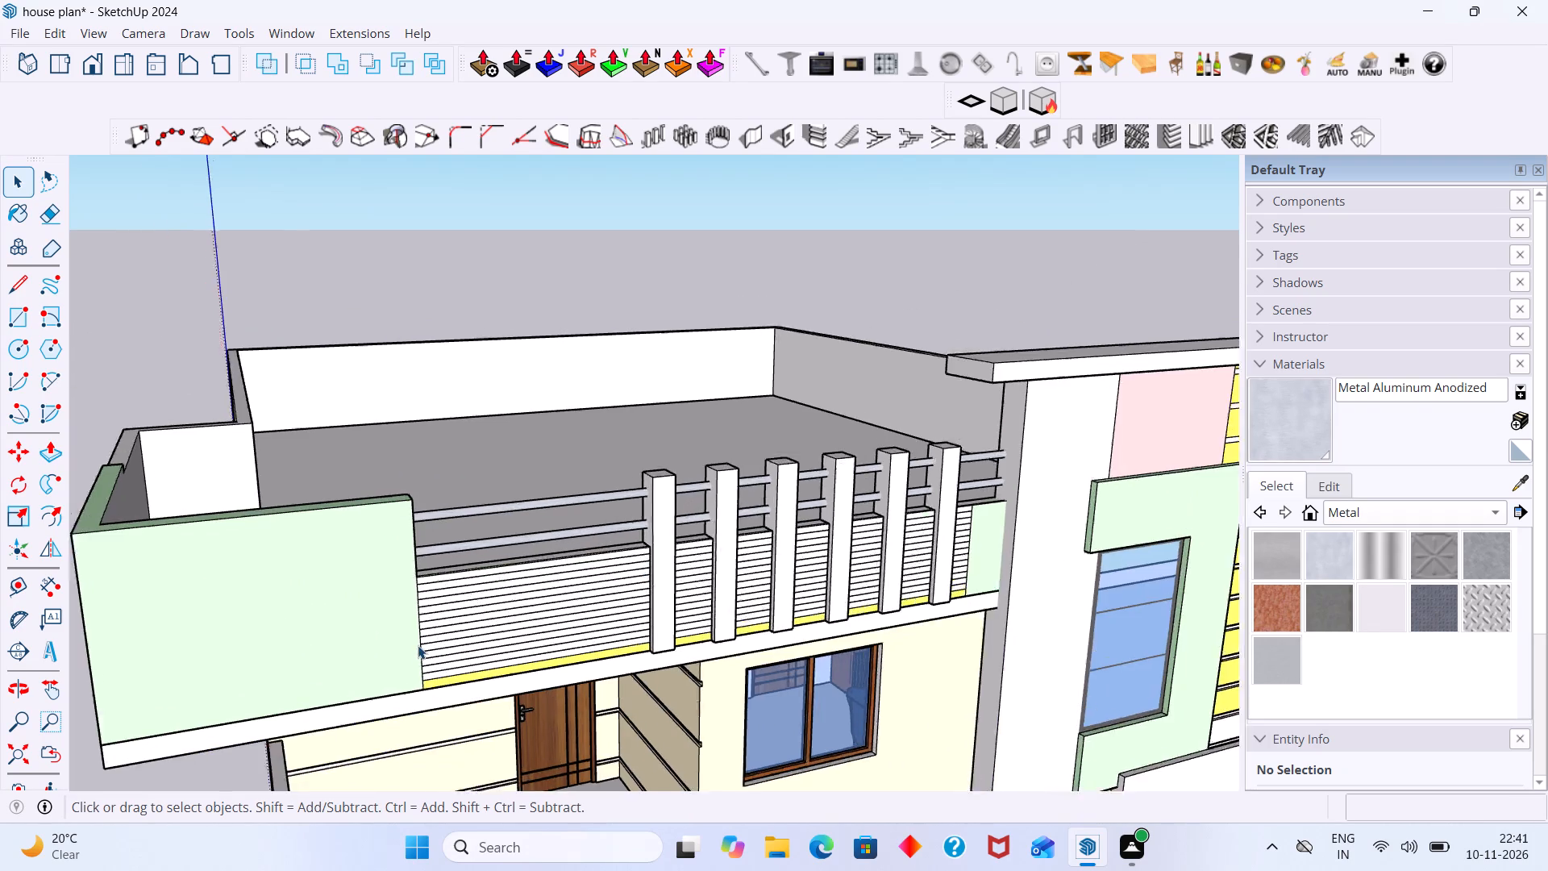
pyautogui.scroll(4, 418, 645)
pyautogui.scroll(-6, 1508, 533)
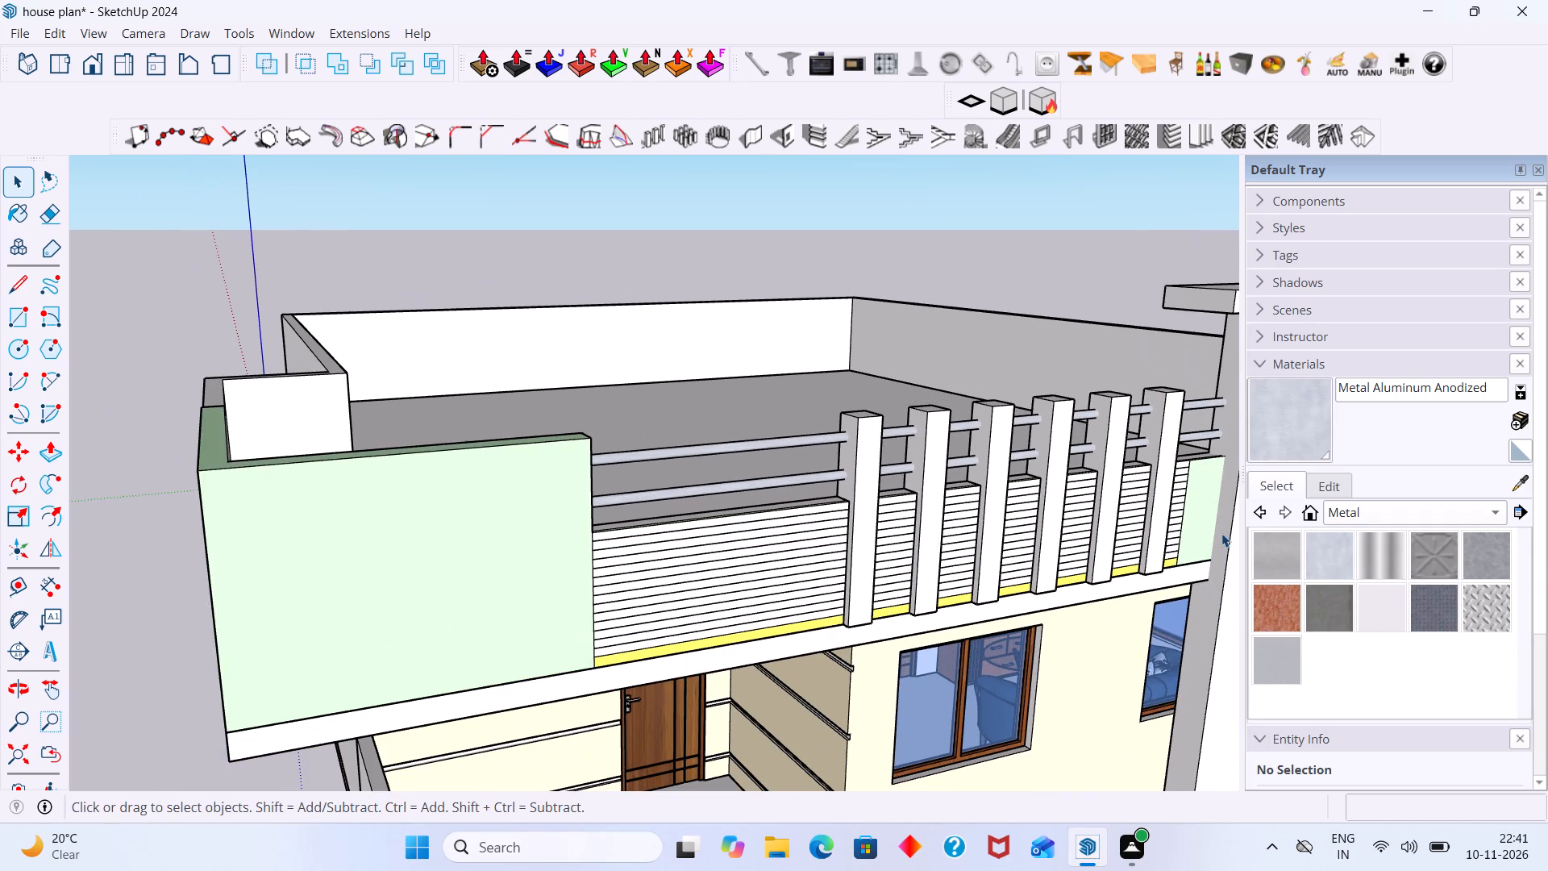
pyautogui.scroll(7, 549, 490)
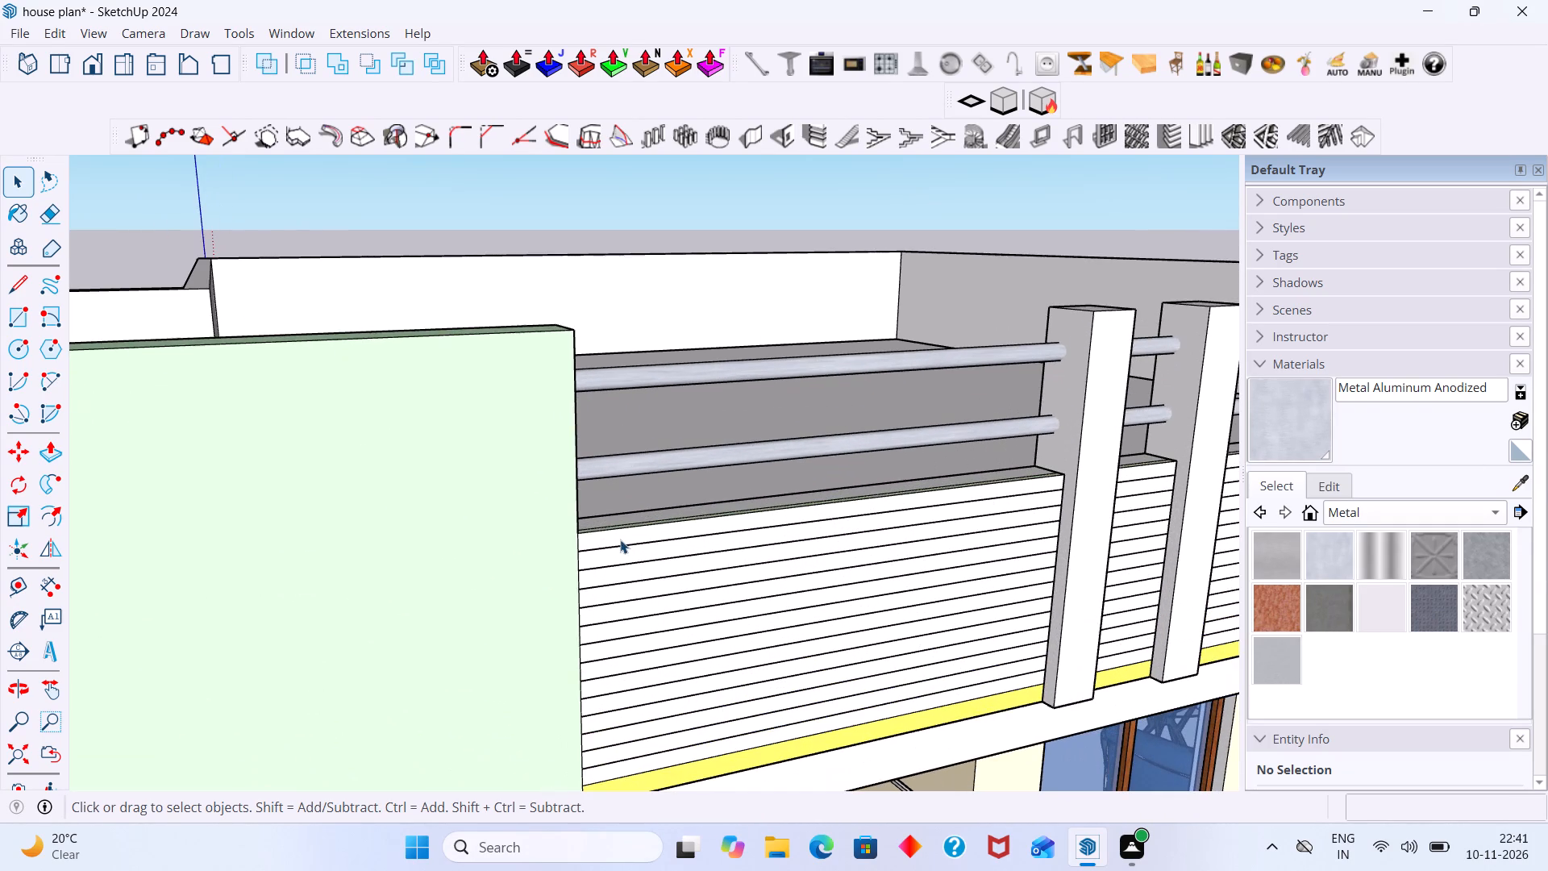
pyautogui.click(620, 538)
pyautogui.doubleClick(620, 538)
pyautogui.click(620, 538)
pyautogui.tripleClick(623, 538)
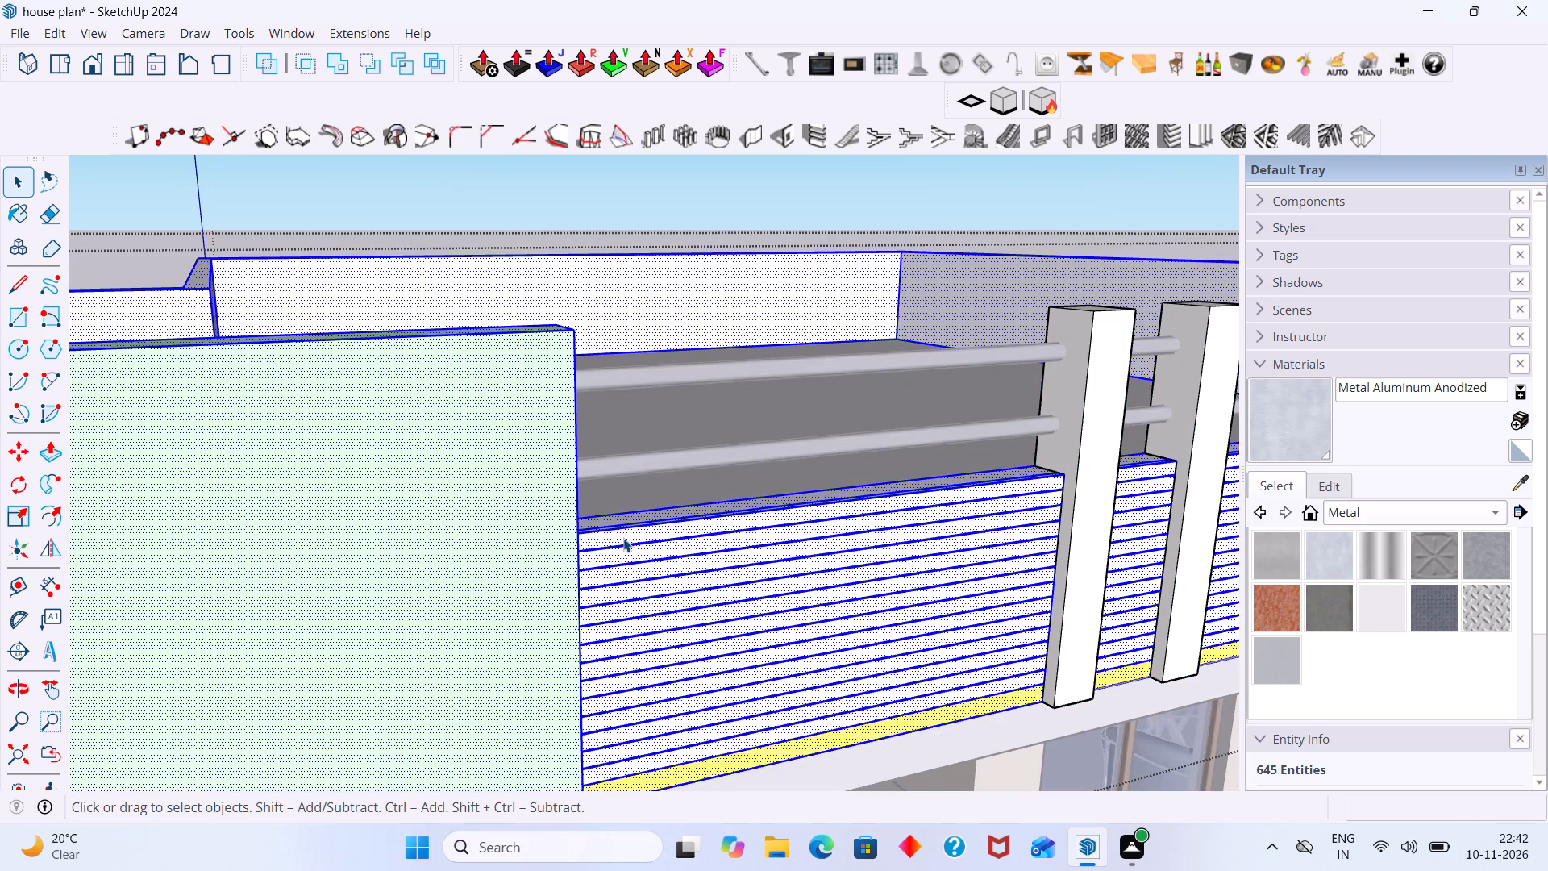
pyautogui.click(623, 538)
pyautogui.click(623, 538)
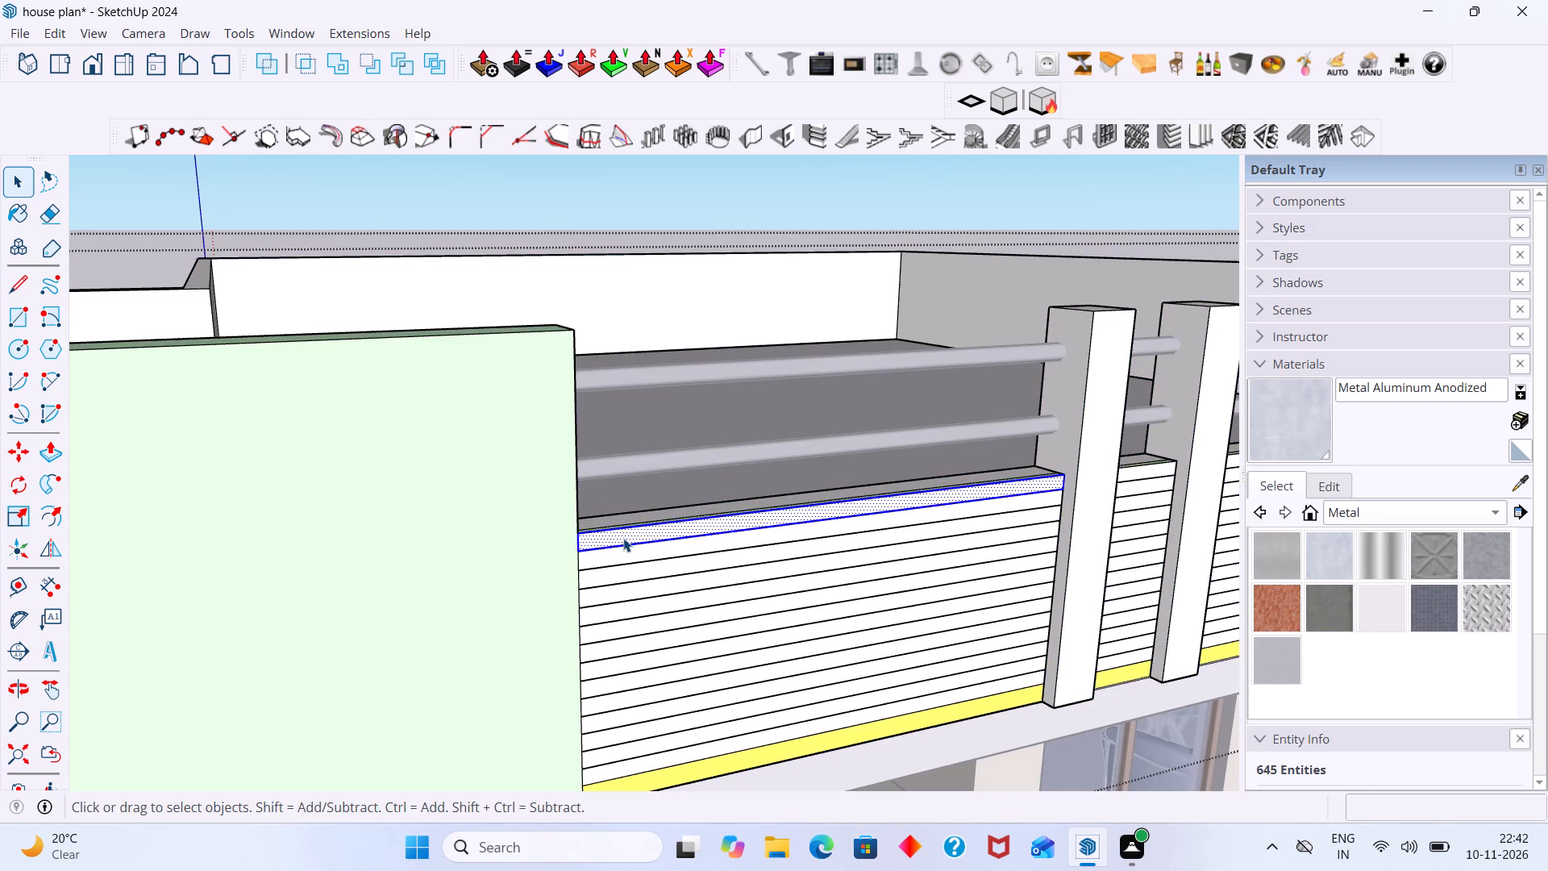
pyautogui.click(1522, 478)
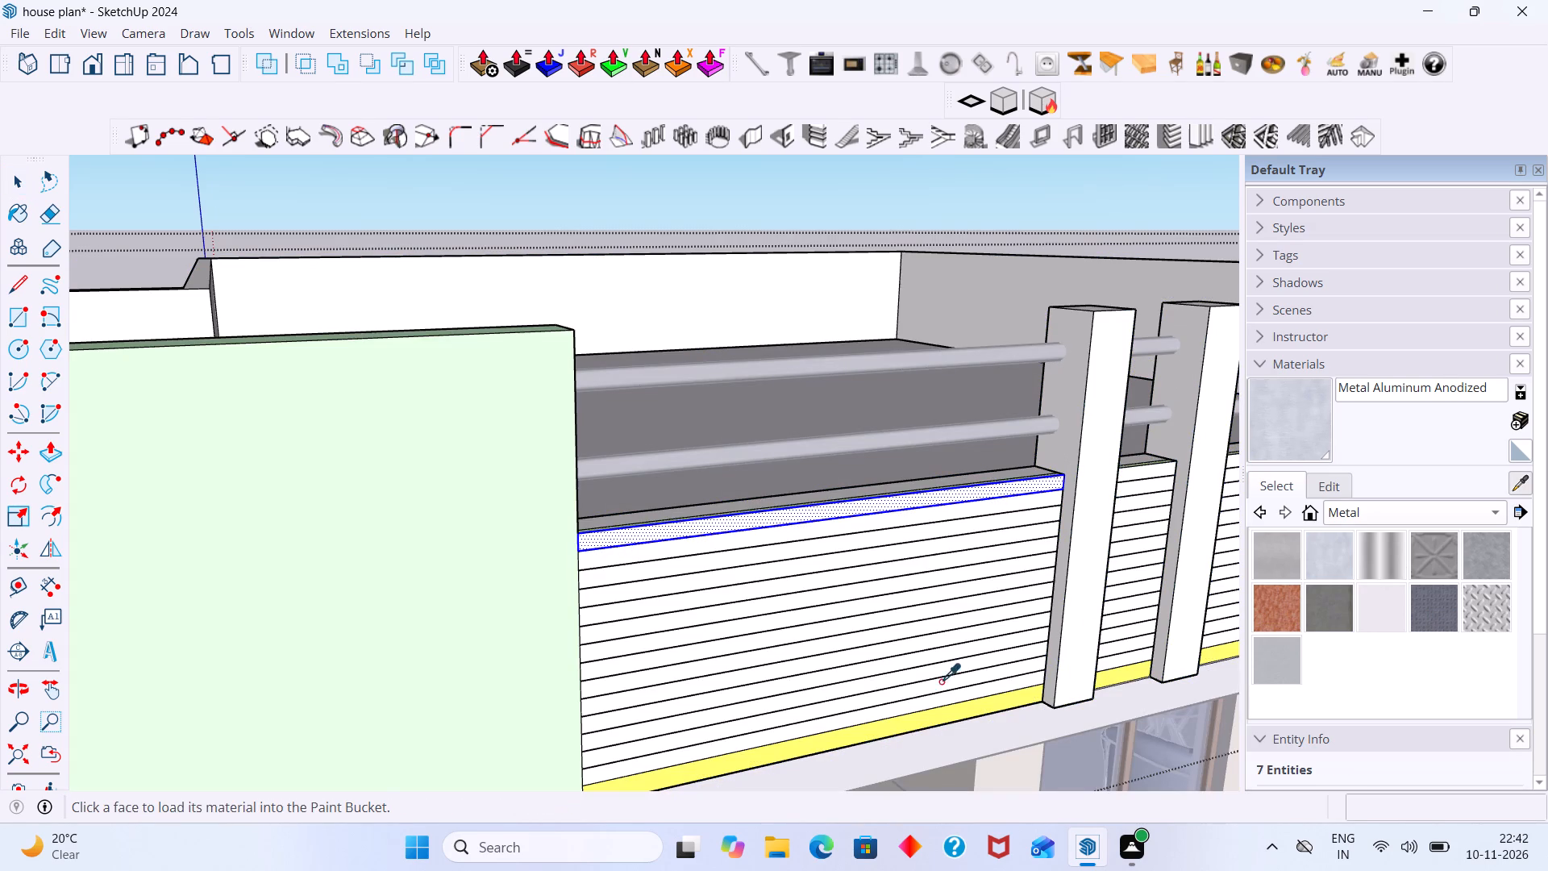
pyautogui.click(925, 721)
pyautogui.click(825, 515)
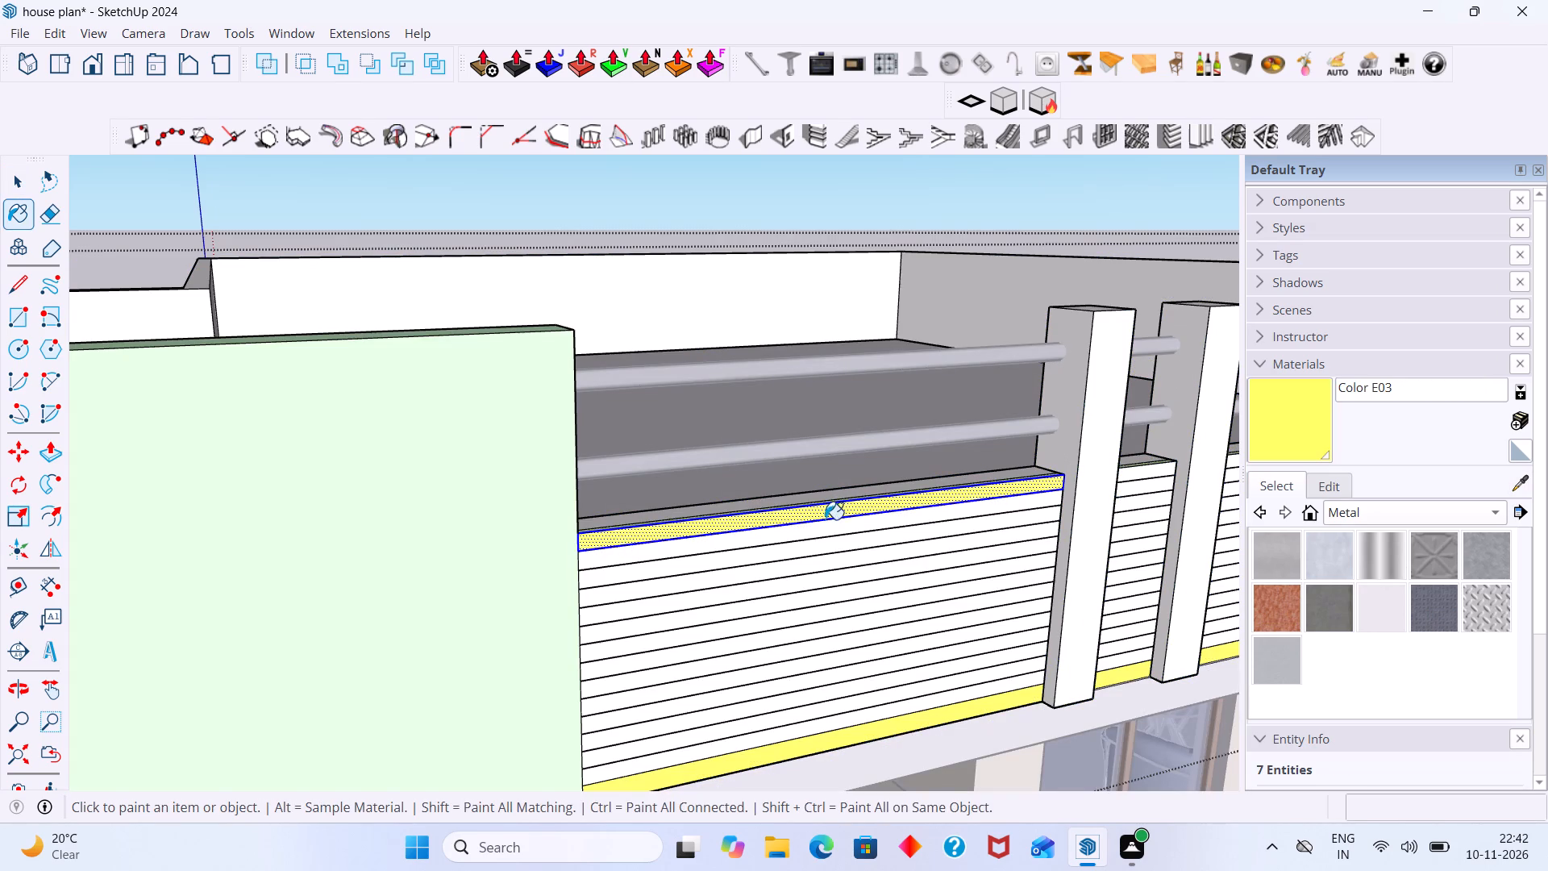
# Paint the remaining horizontal cladding strips in the wide bay beside the first column with Color E03.
pyautogui.click(827, 535)
pyautogui.click(831, 558)
pyautogui.click(831, 552)
pyautogui.click(831, 591)
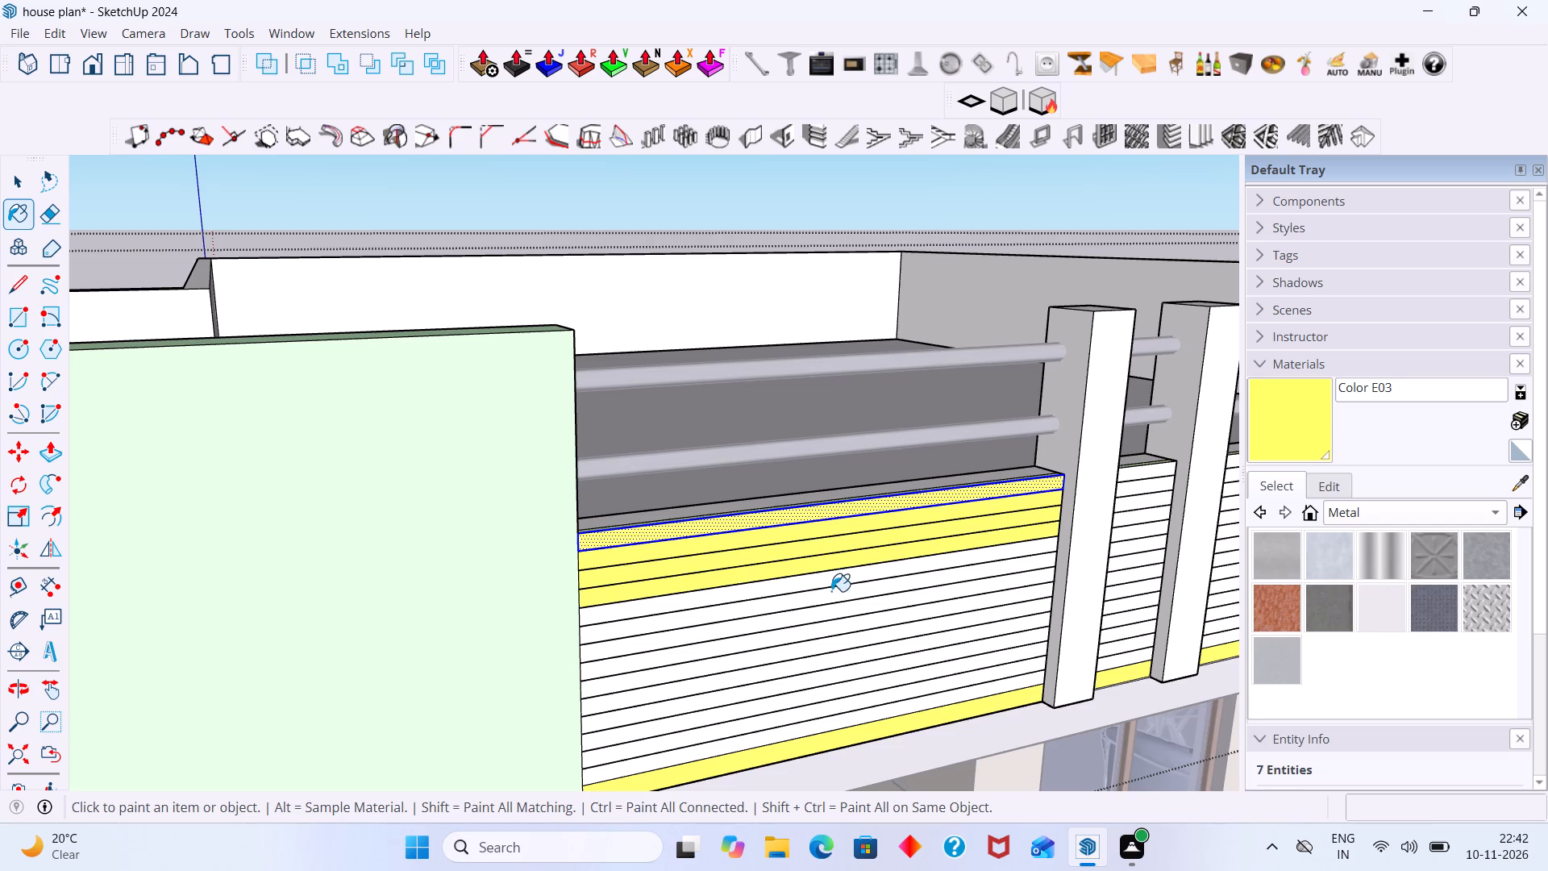
pyautogui.click(831, 579)
pyautogui.click(842, 615)
pyautogui.doubleClick(842, 639)
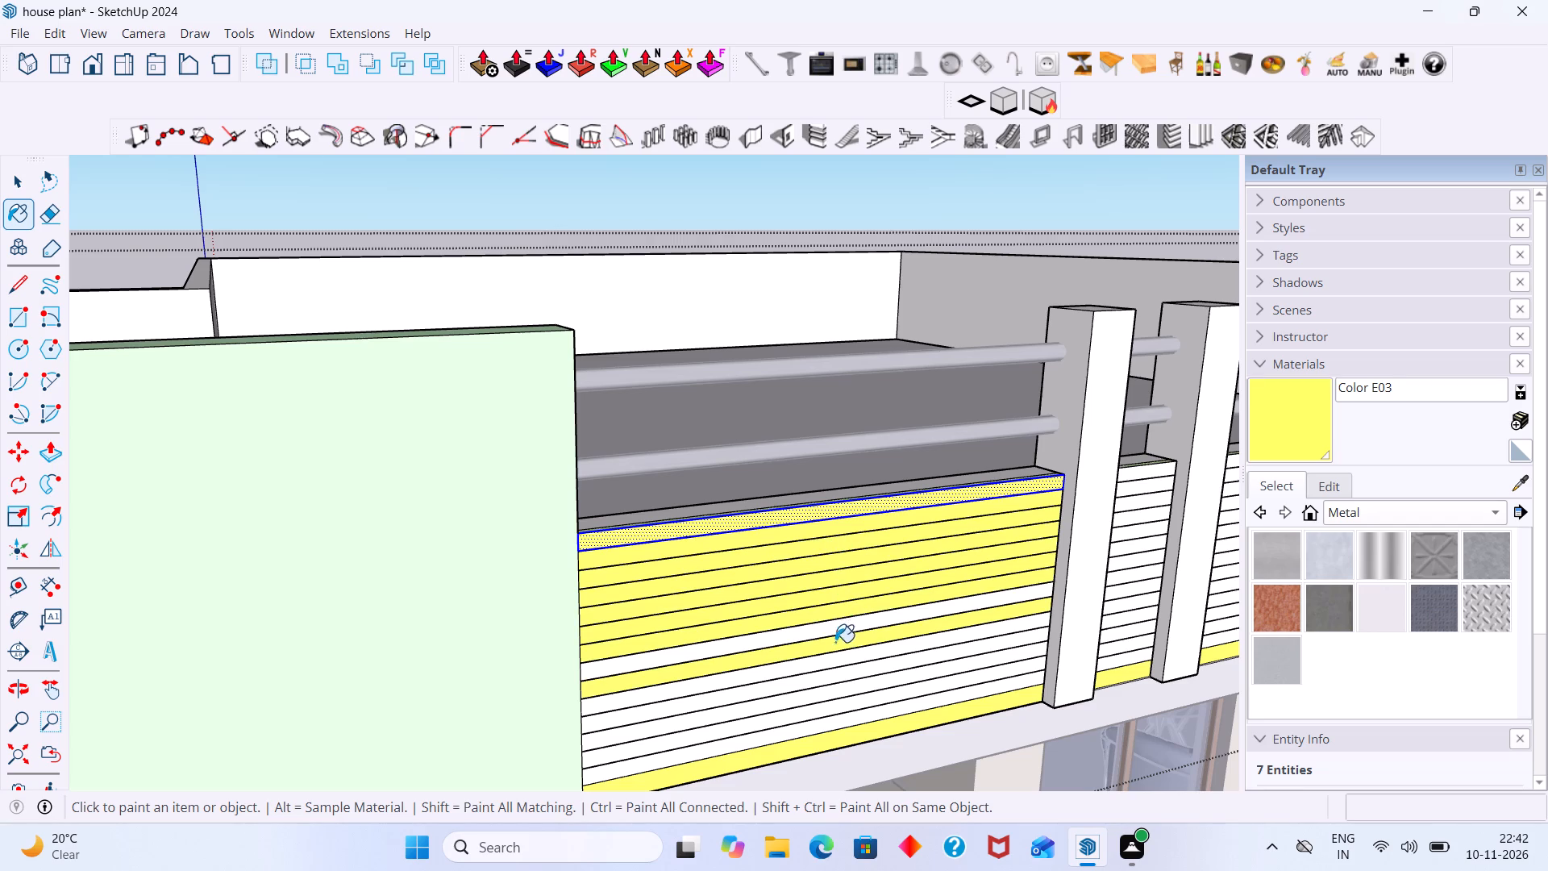
pyautogui.click(834, 631)
pyautogui.click(837, 657)
pyautogui.moveTo(837, 657); pyautogui.dragTo(837, 667)
pyautogui.click(836, 680)
pyautogui.click(842, 687)
pyautogui.click(847, 699)
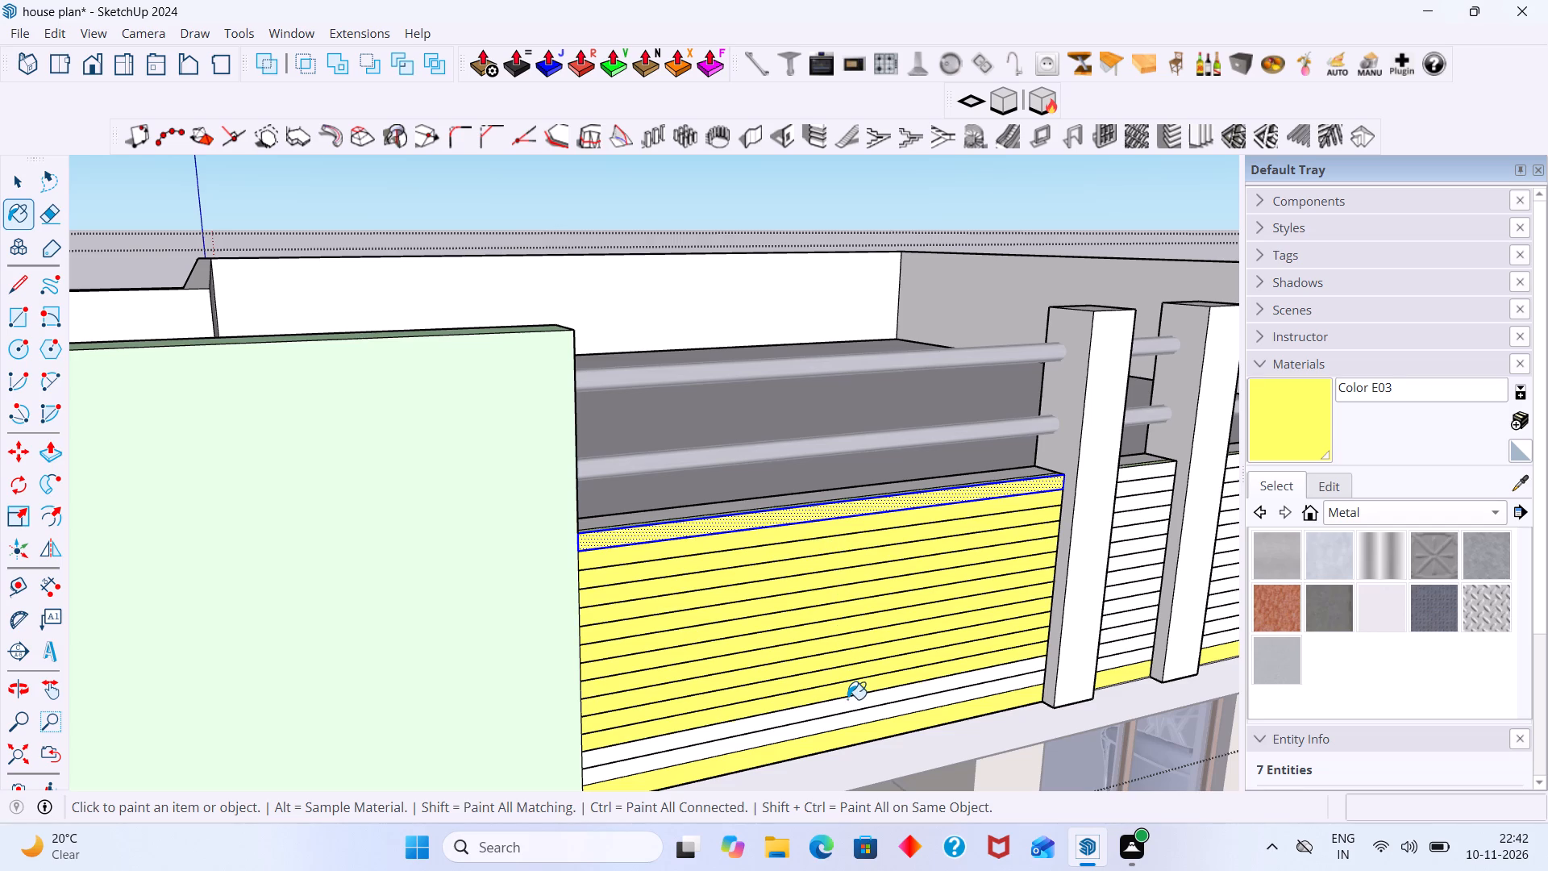
pyautogui.click(851, 715)
# Paint the upper cladding strips in the narrow bays between the columns with Color E03.
pyautogui.scroll(-3, 850, 727)
pyautogui.moveTo(1069, 627); pyautogui.dragTo(988, 616, button='middle')
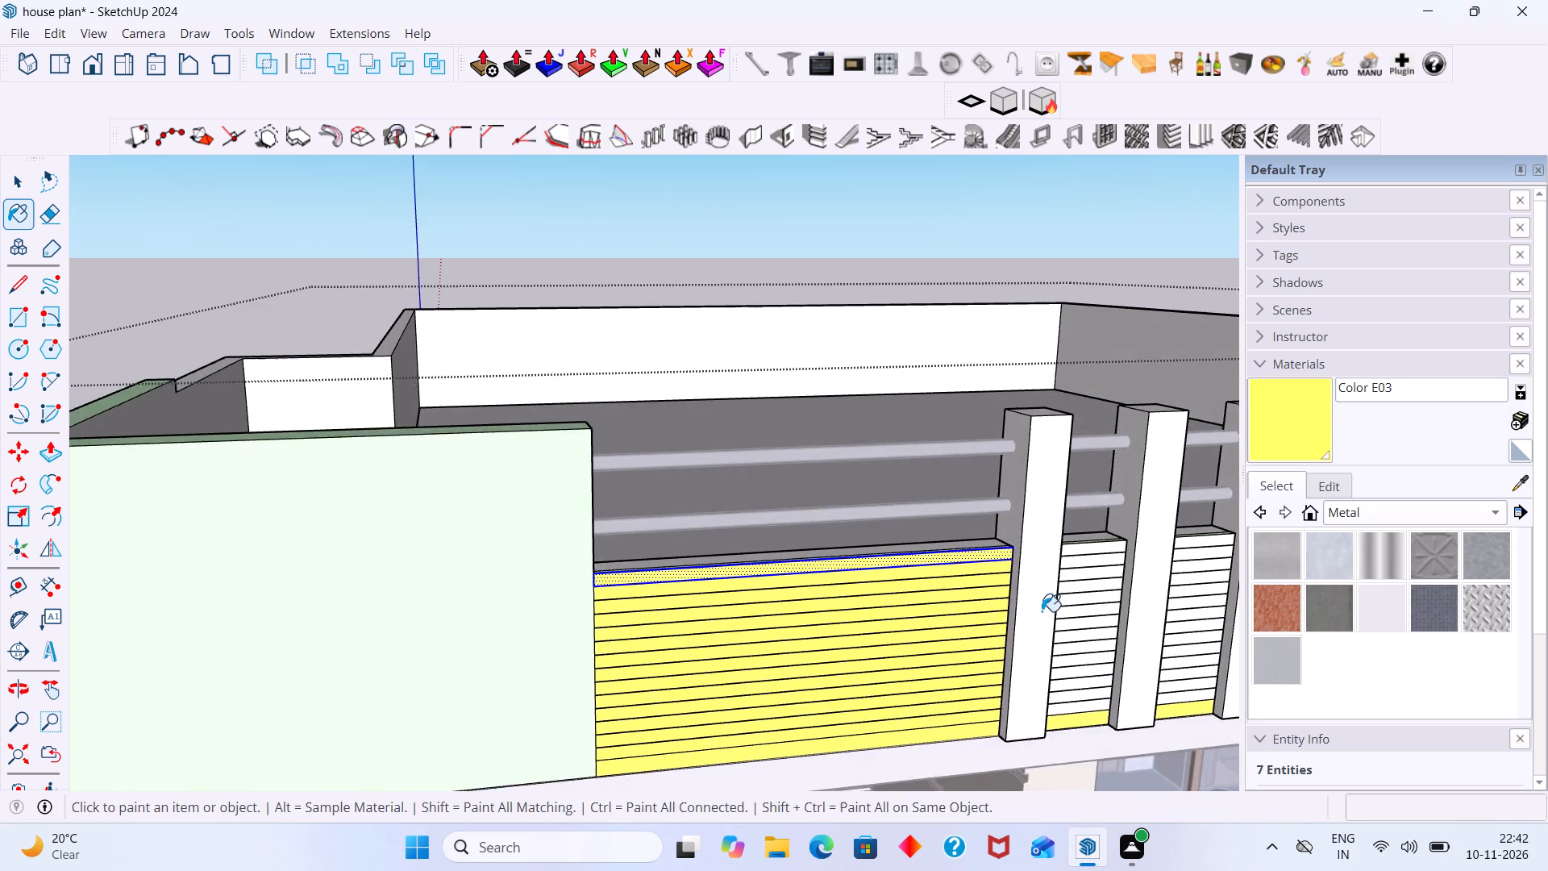
pyautogui.scroll(3, 1042, 611)
pyautogui.click(1113, 556)
pyautogui.click(1101, 538)
pyautogui.click(1101, 543)
pyautogui.click(1101, 536)
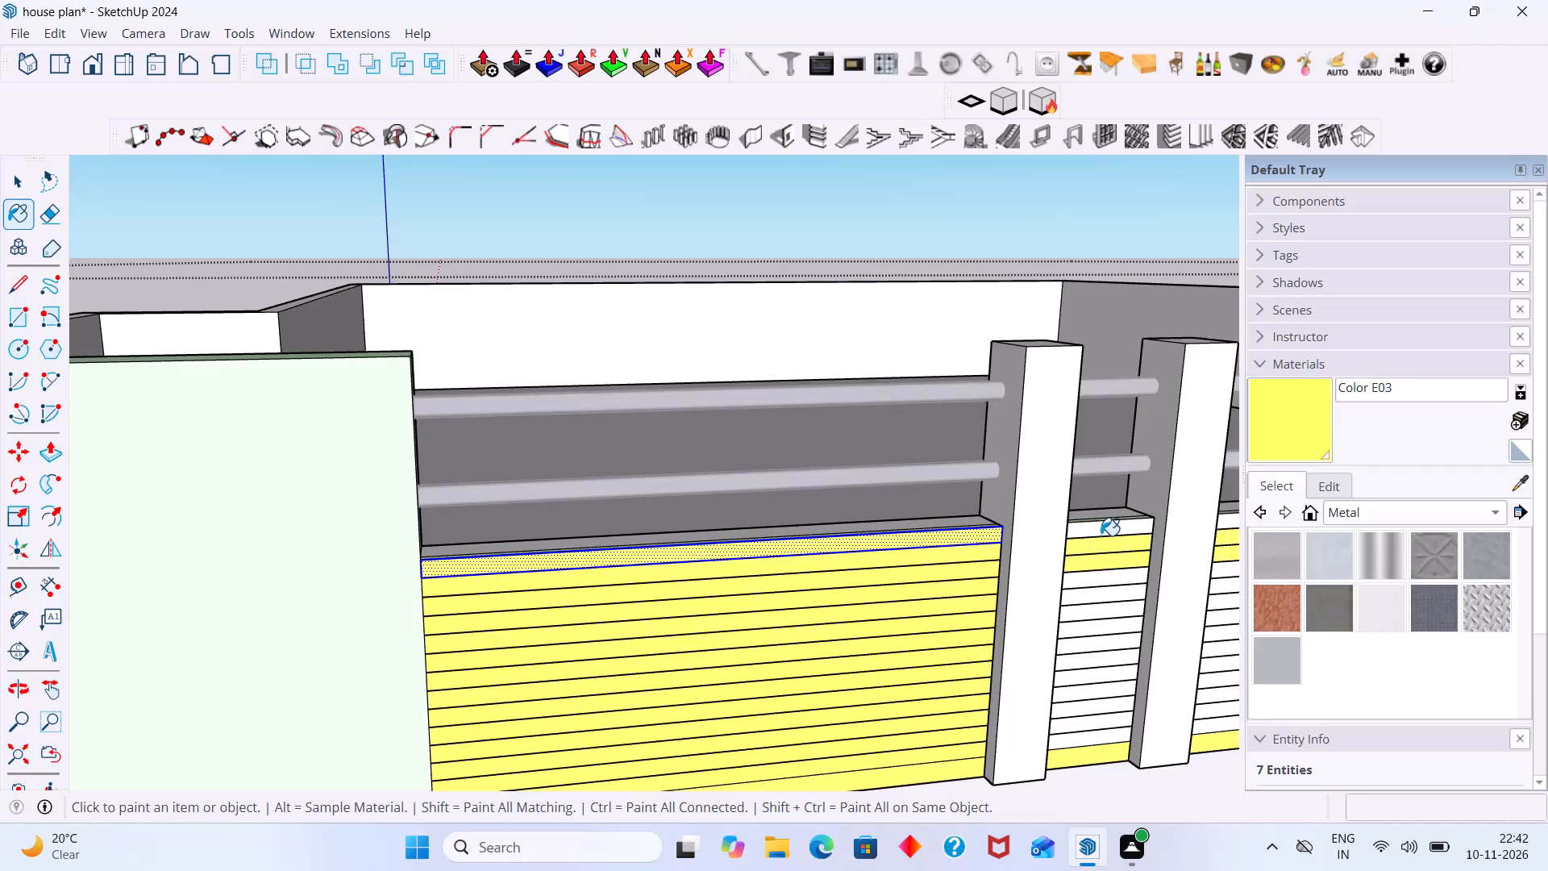
pyautogui.click(1091, 531)
pyautogui.click(1095, 597)
pyautogui.click(1092, 585)
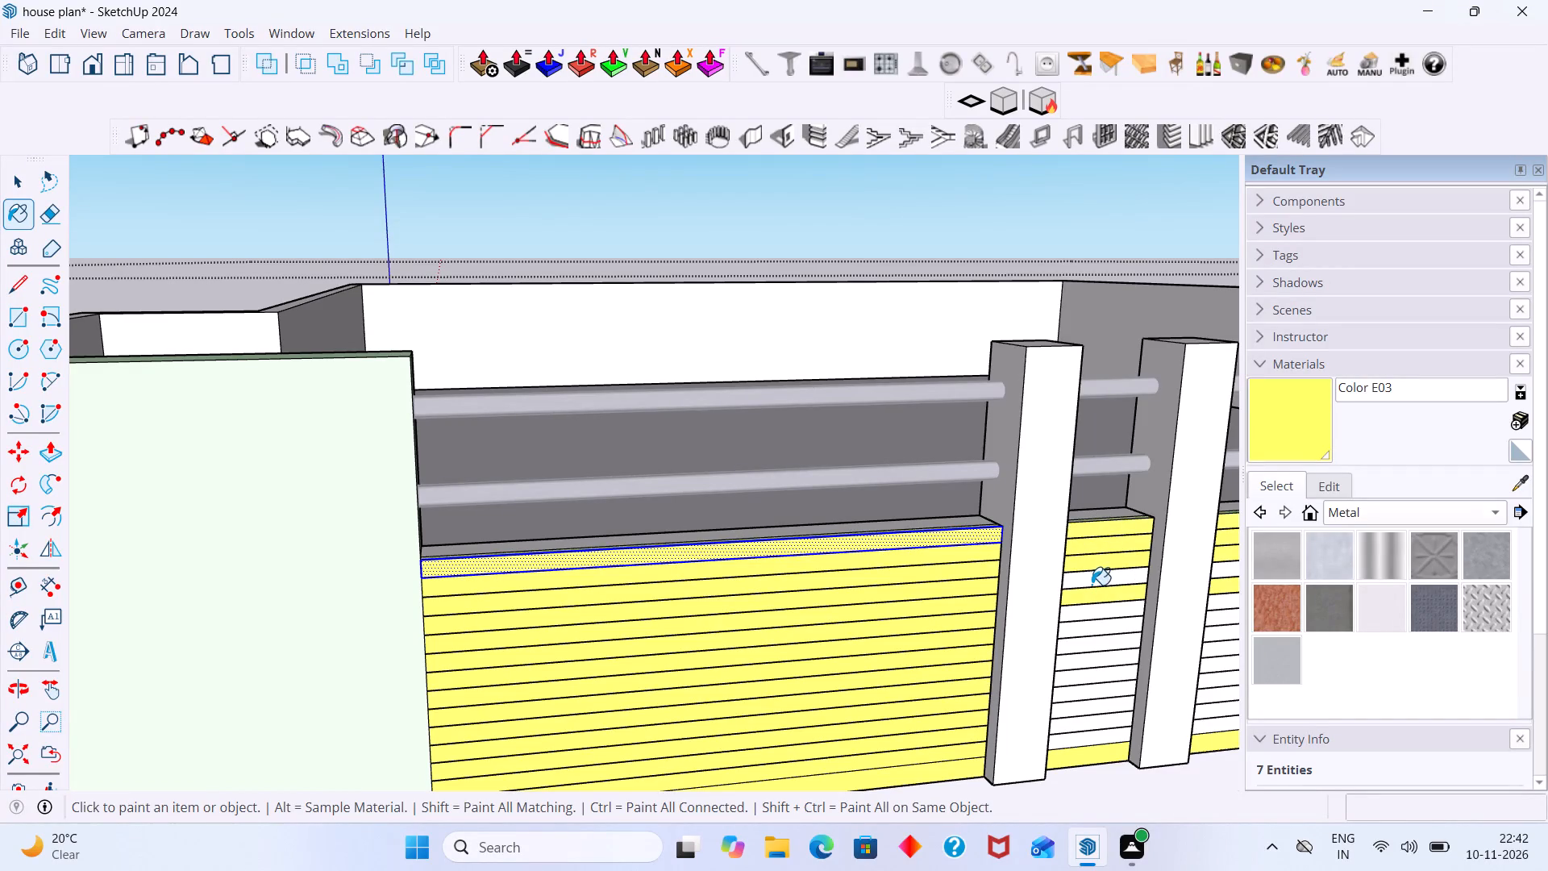
pyautogui.click(1108, 627)
pyautogui.click(1101, 613)
pyautogui.click(1102, 647)
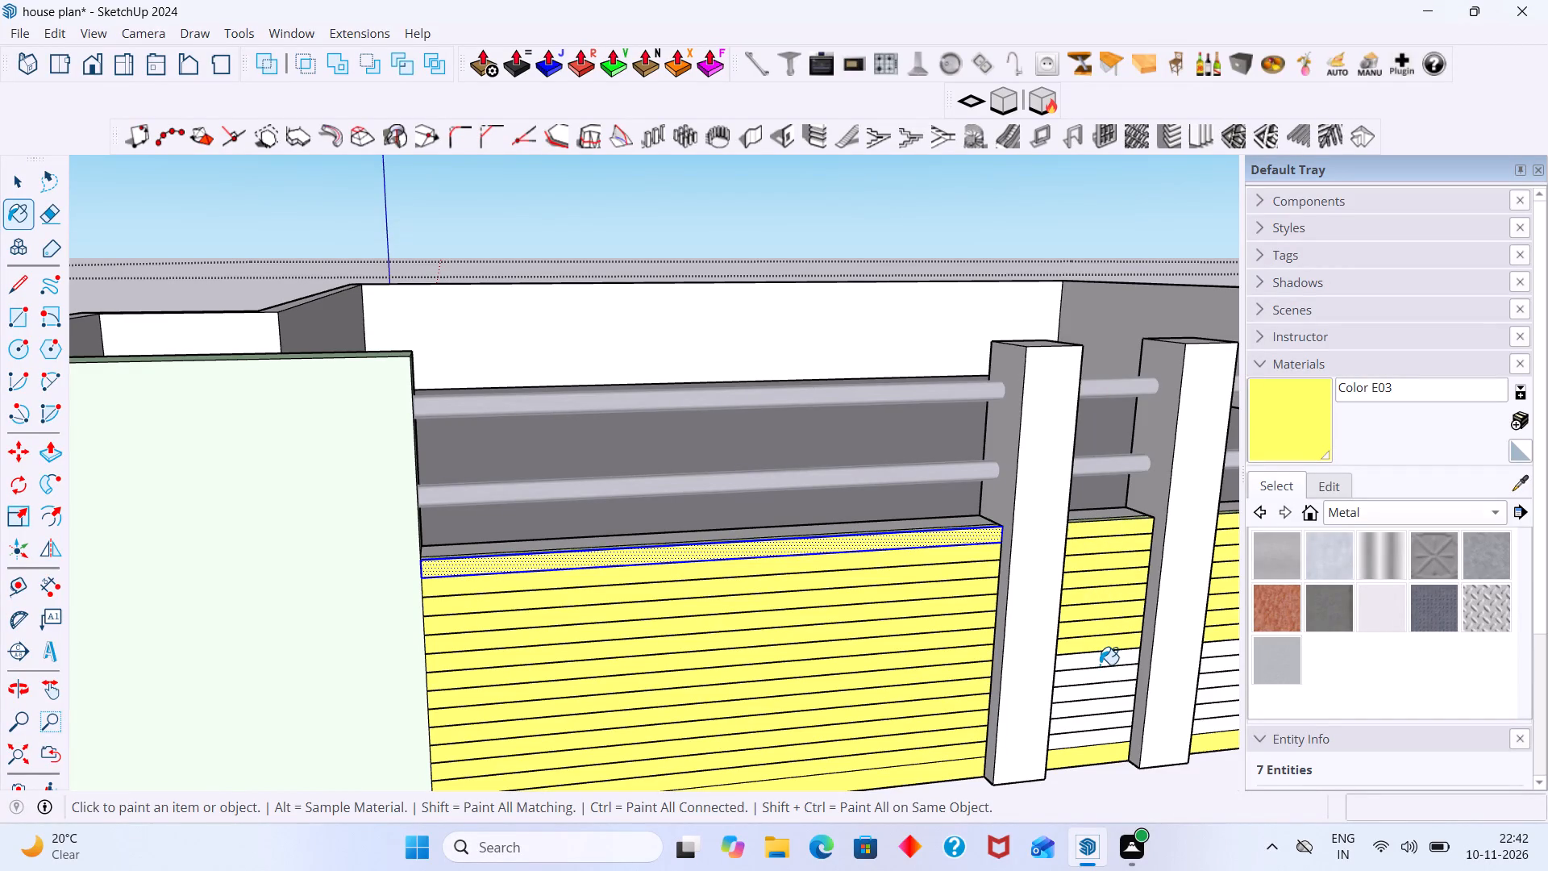
# Paint the remaining lower cladding strips between the columns with Color E03 and close the parapet group.
pyautogui.click(1100, 665)
pyautogui.click(1096, 683)
pyautogui.click(1097, 683)
pyautogui.click(1101, 677)
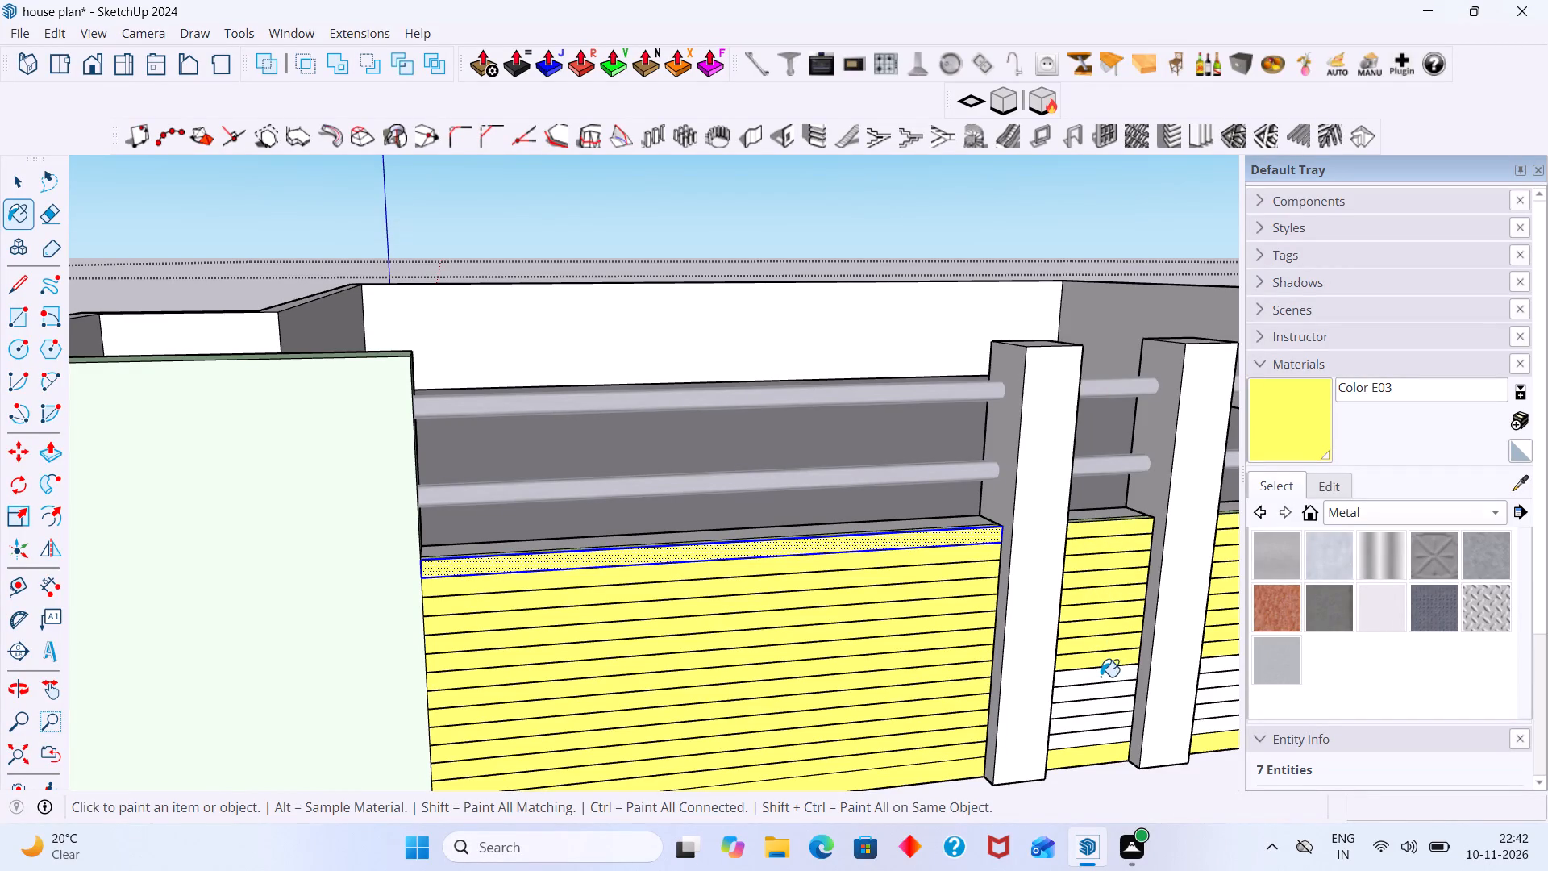
pyautogui.click(1101, 698)
pyautogui.click(1101, 708)
pyautogui.click(1093, 731)
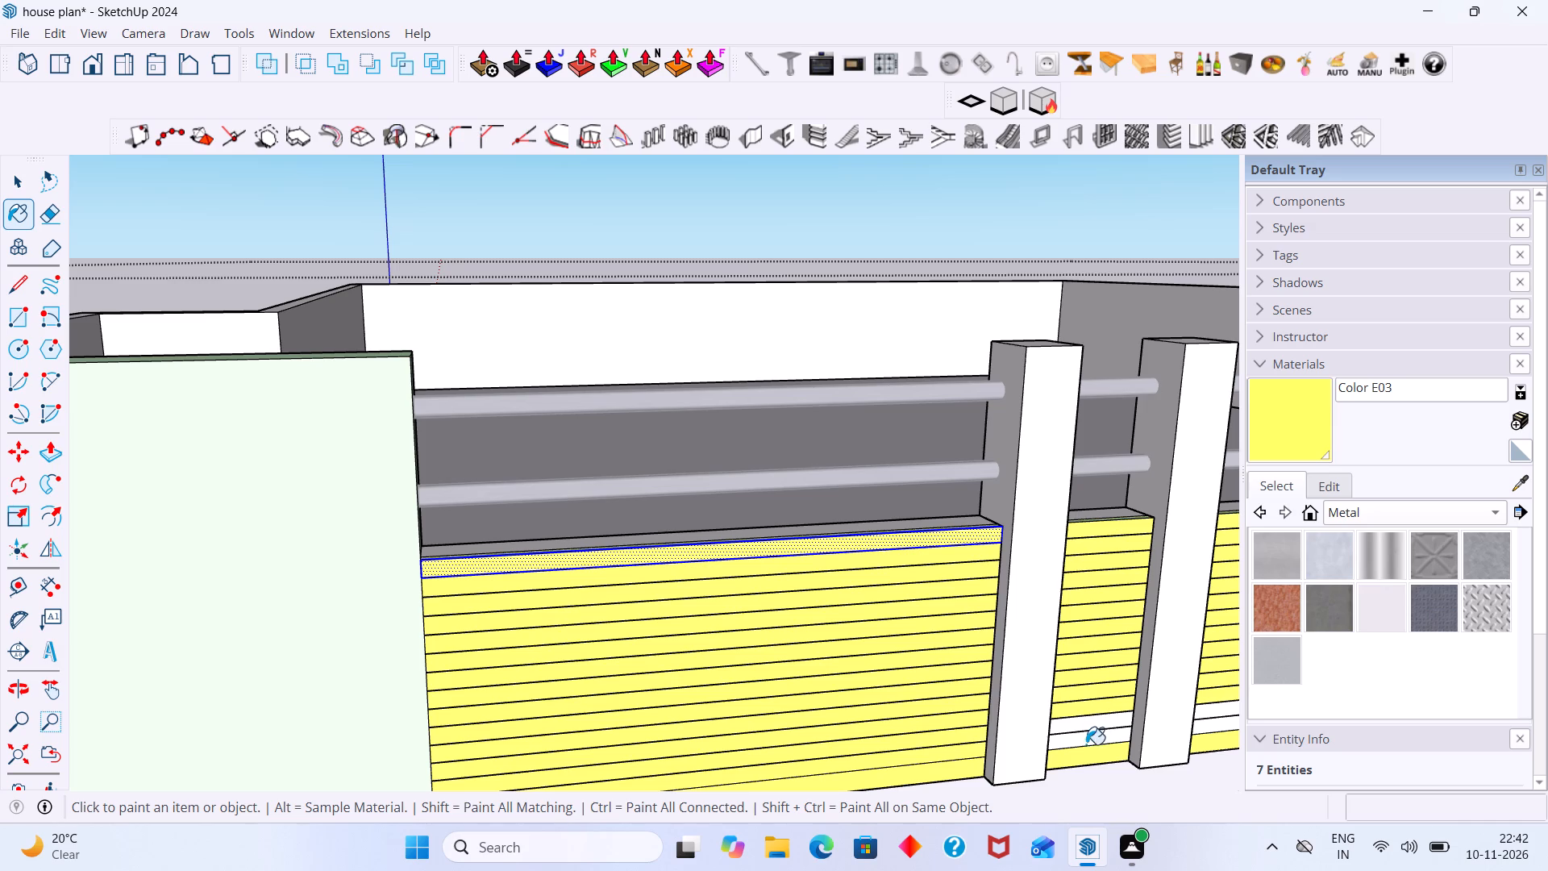
pyautogui.click(1087, 731)
pyautogui.click(1089, 728)
pyautogui.click(1089, 742)
pyautogui.scroll(-2, 1089, 739)
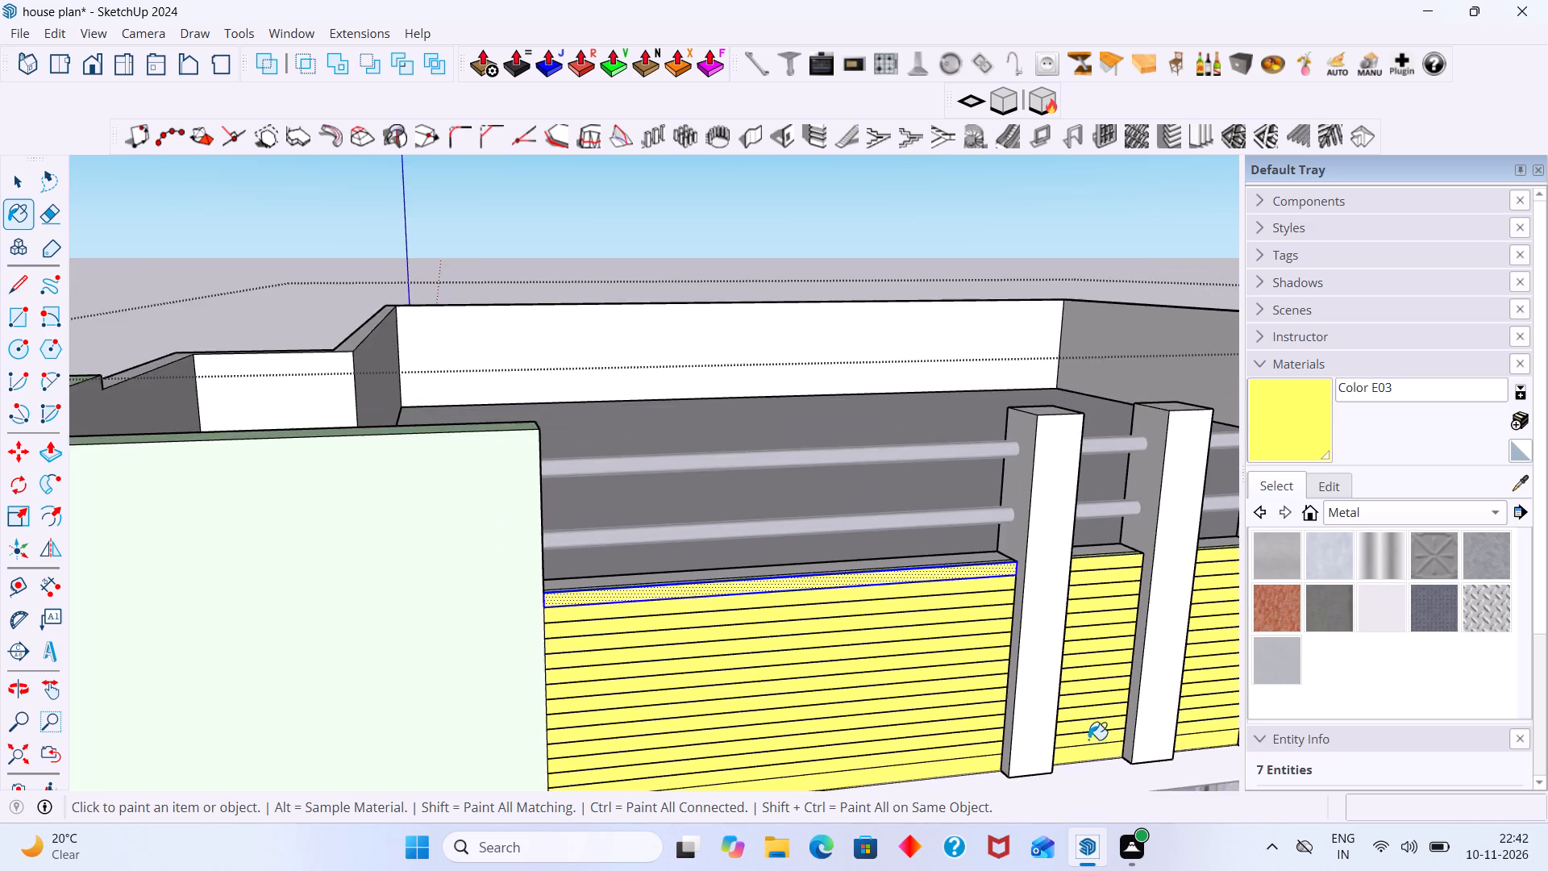
pyautogui.moveTo(1082, 728); pyautogui.dragTo(939, 659, button='middle')
pyautogui.scroll(-11, 938, 648)
pyautogui.scroll(1, 960, 640)
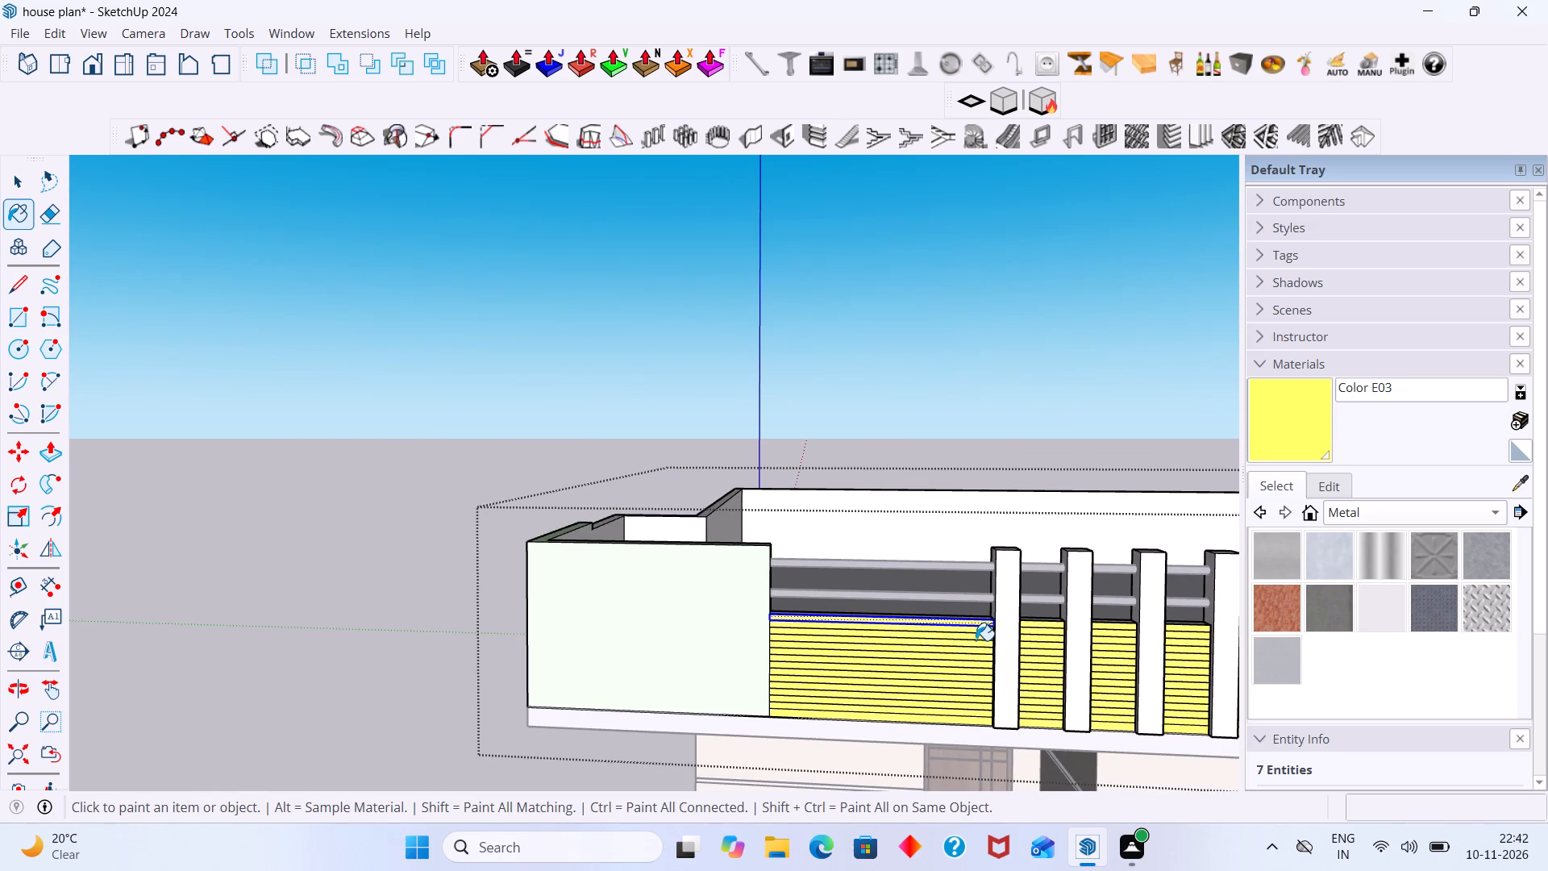
pyautogui.keyDown('shift'); pyautogui.moveTo(963, 633); pyautogui.dragTo(504, 509, button='middle'); pyautogui.keyUp('shift')
pyautogui.scroll(2, 849, 530)
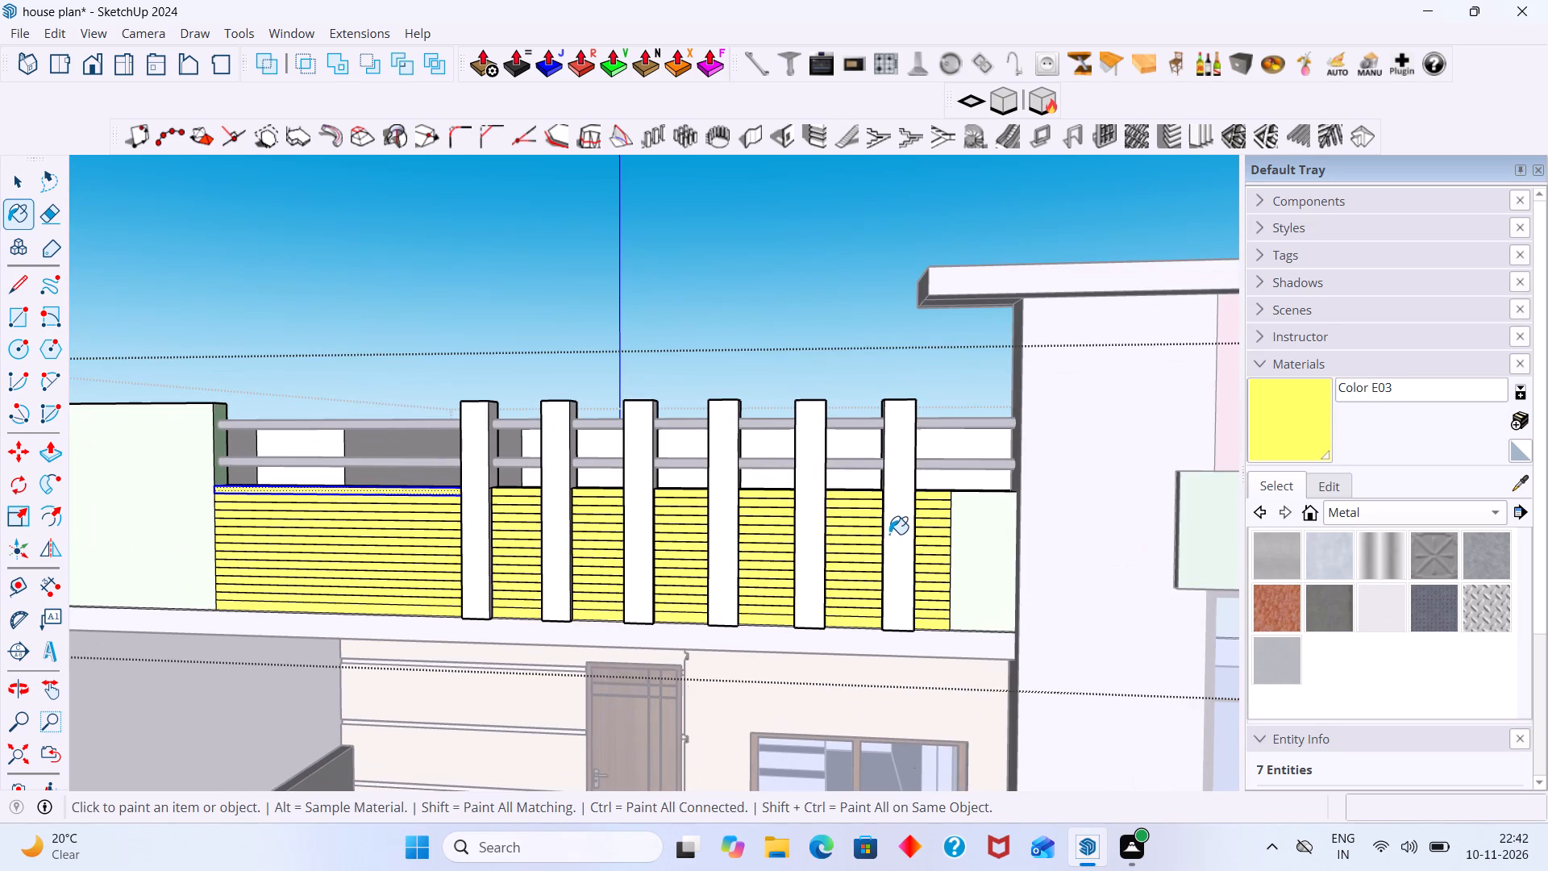
pyautogui.press('space')
pyautogui.click(822, 293)
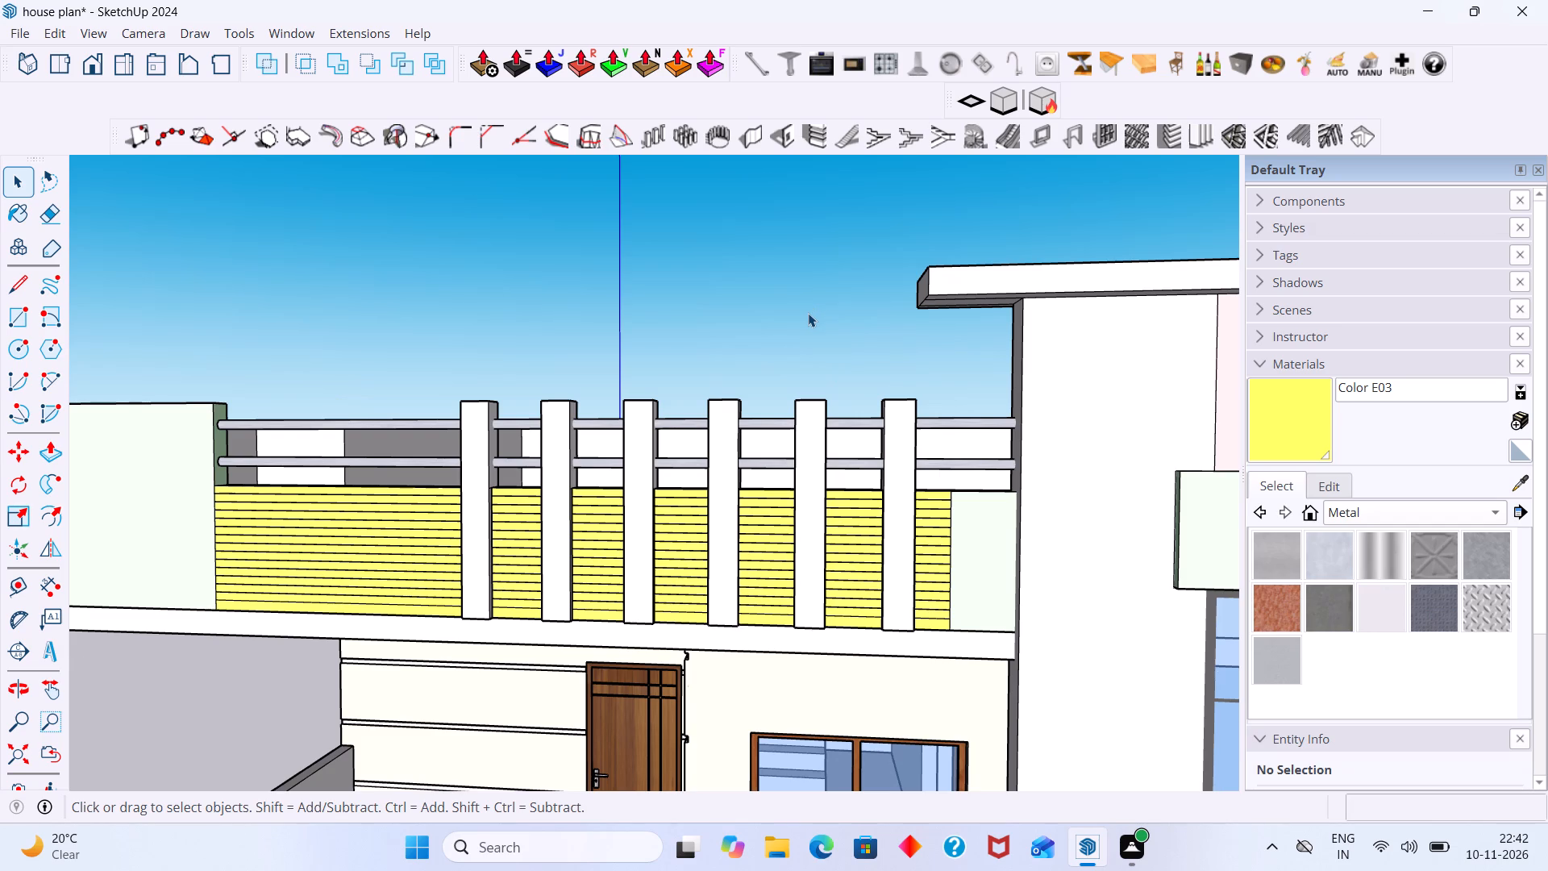
# Examine the front elevation from several angles, including the balcony cladding, gate and lower tower wall.
pyautogui.scroll(-9, 798, 313)
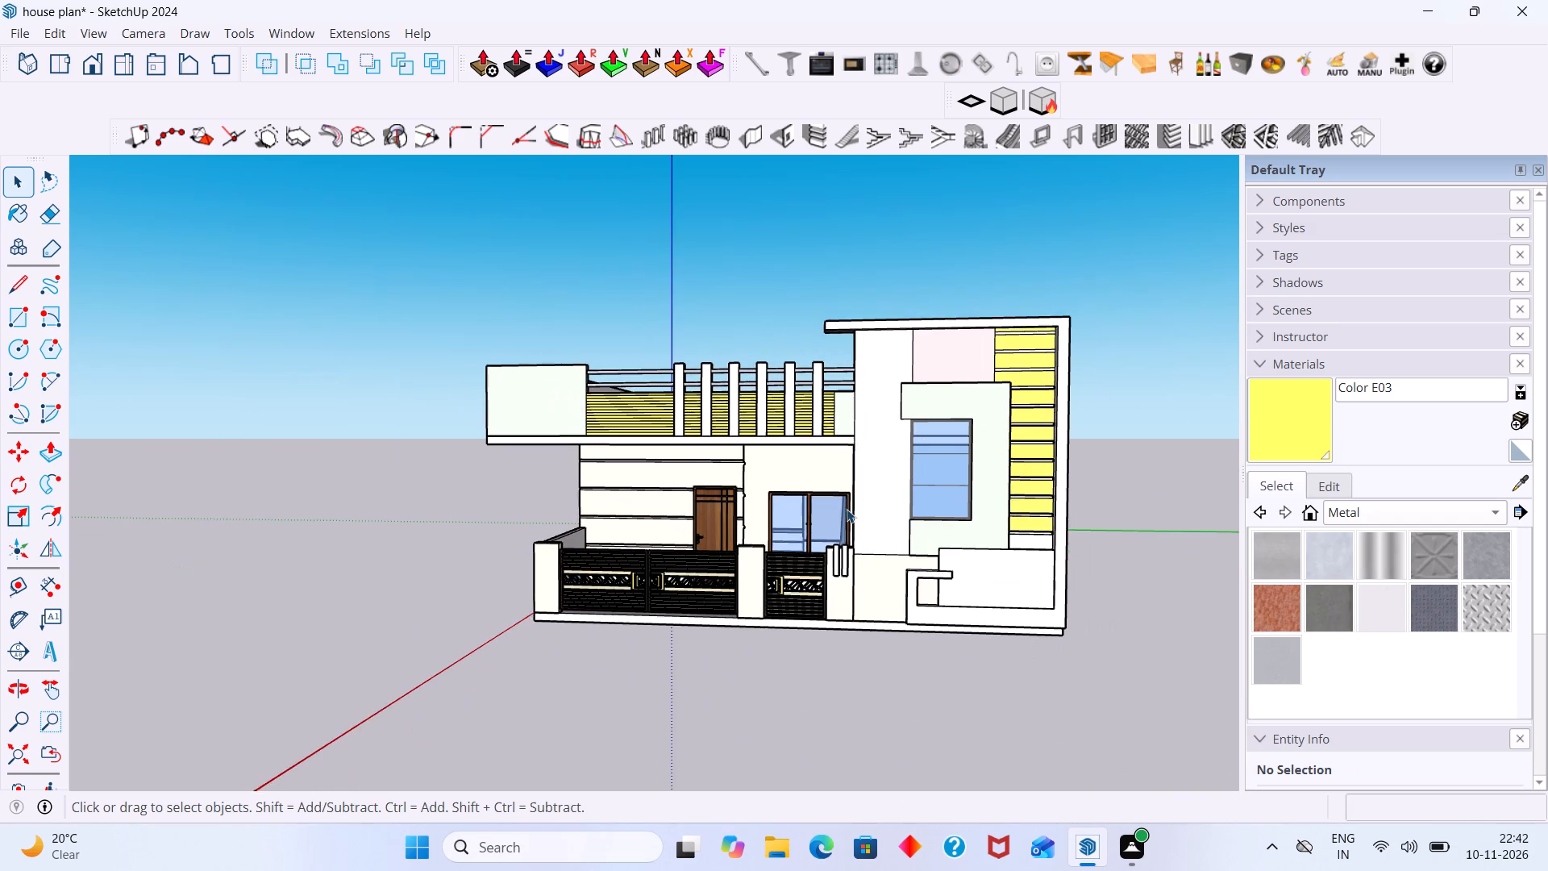
pyautogui.moveTo(847, 509); pyautogui.dragTo(971, 549, button='middle')
pyautogui.scroll(6, 1034, 585)
pyautogui.scroll(-3, 1036, 570)
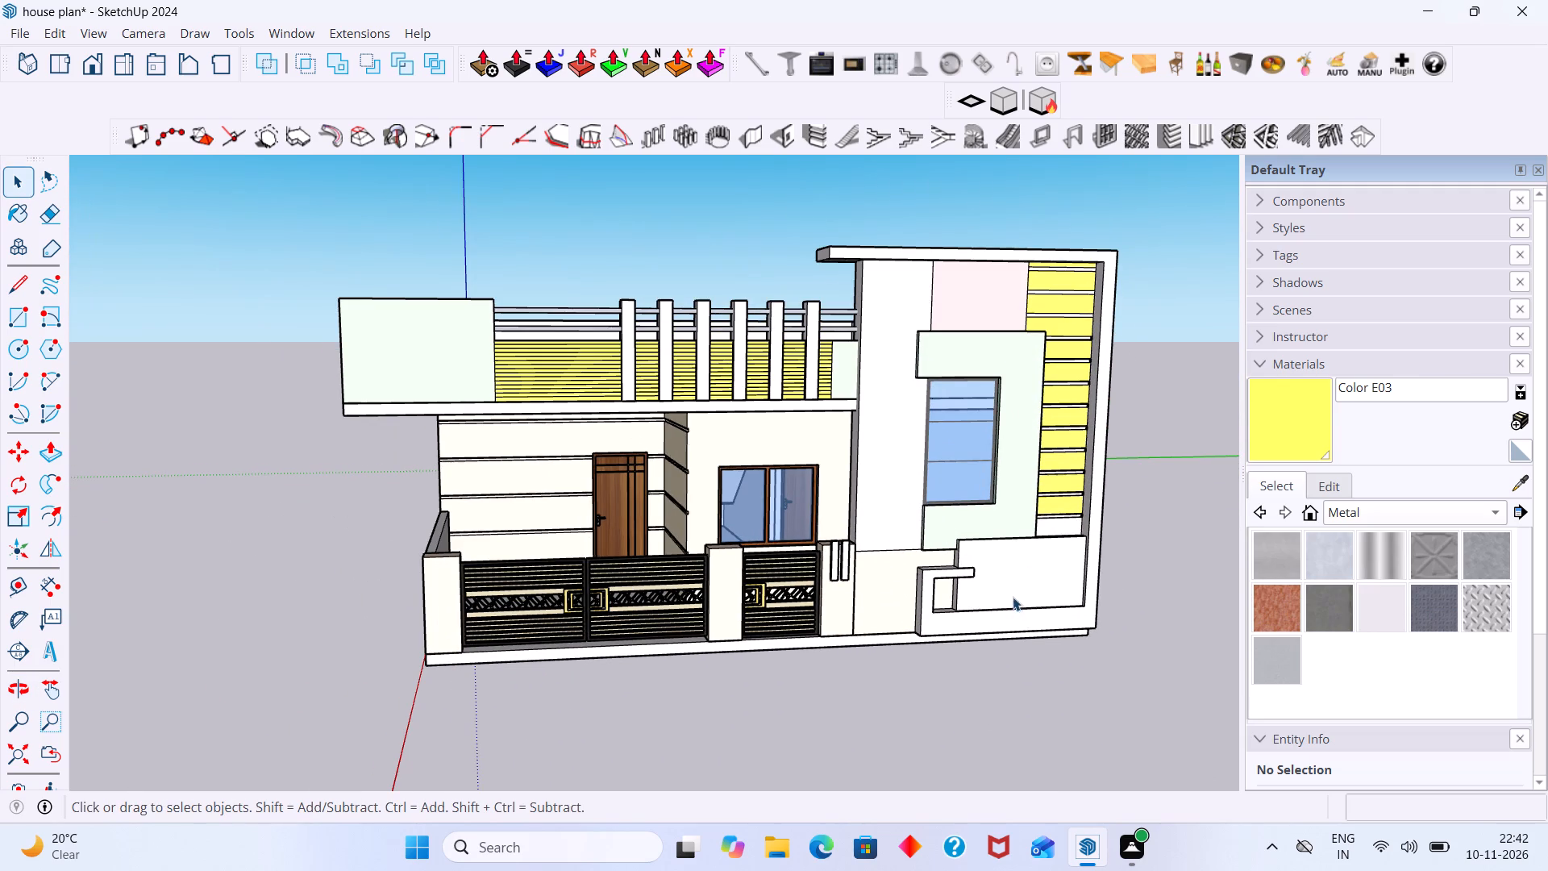
pyautogui.scroll(1, 1029, 573)
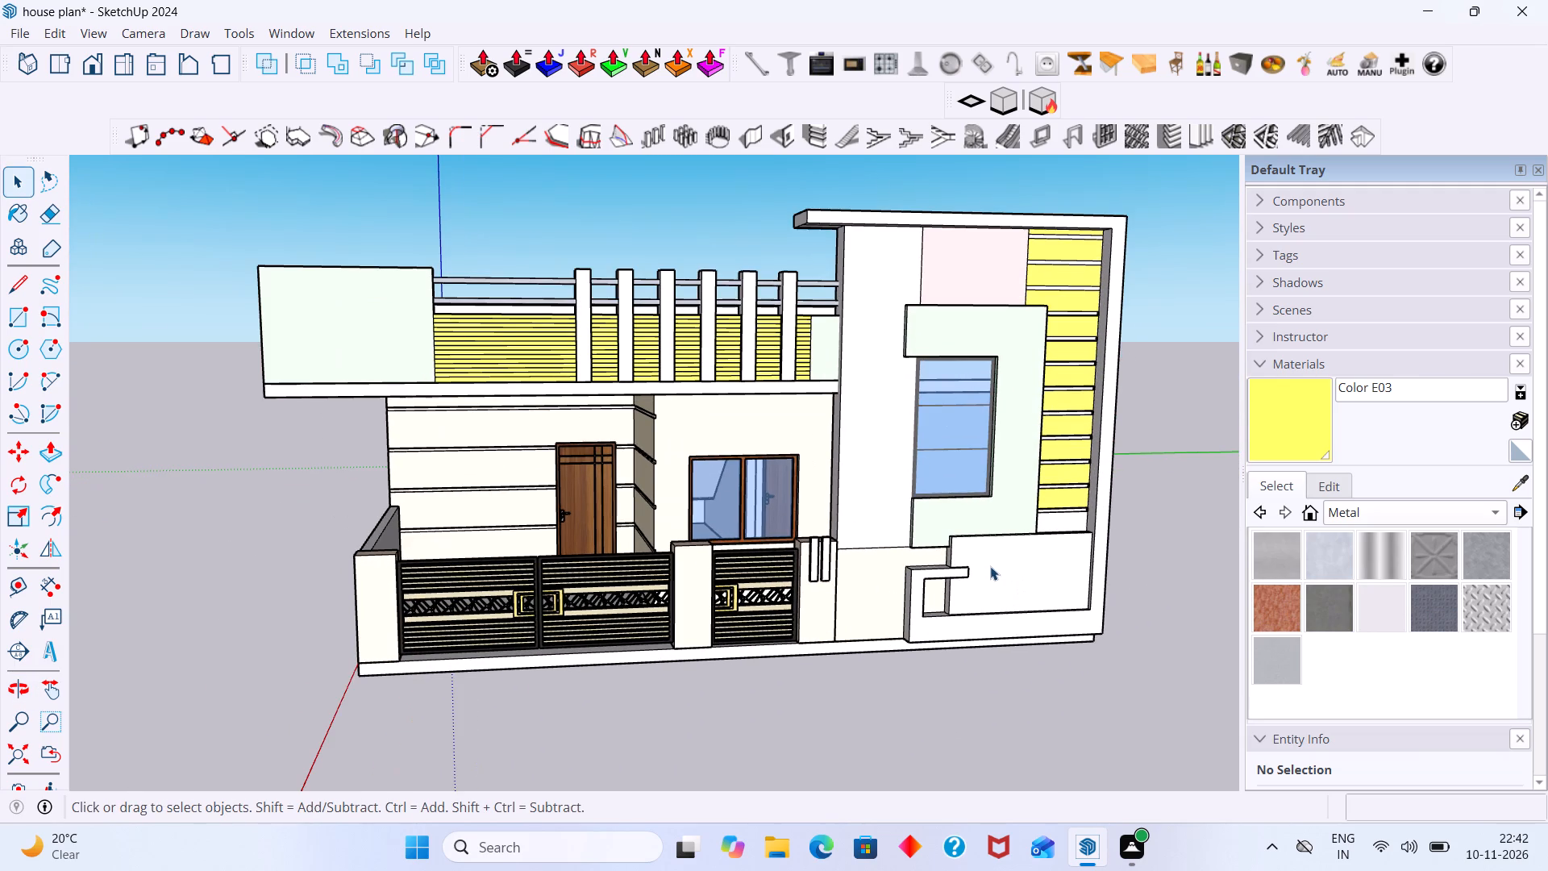
pyautogui.scroll(4, 988, 573)
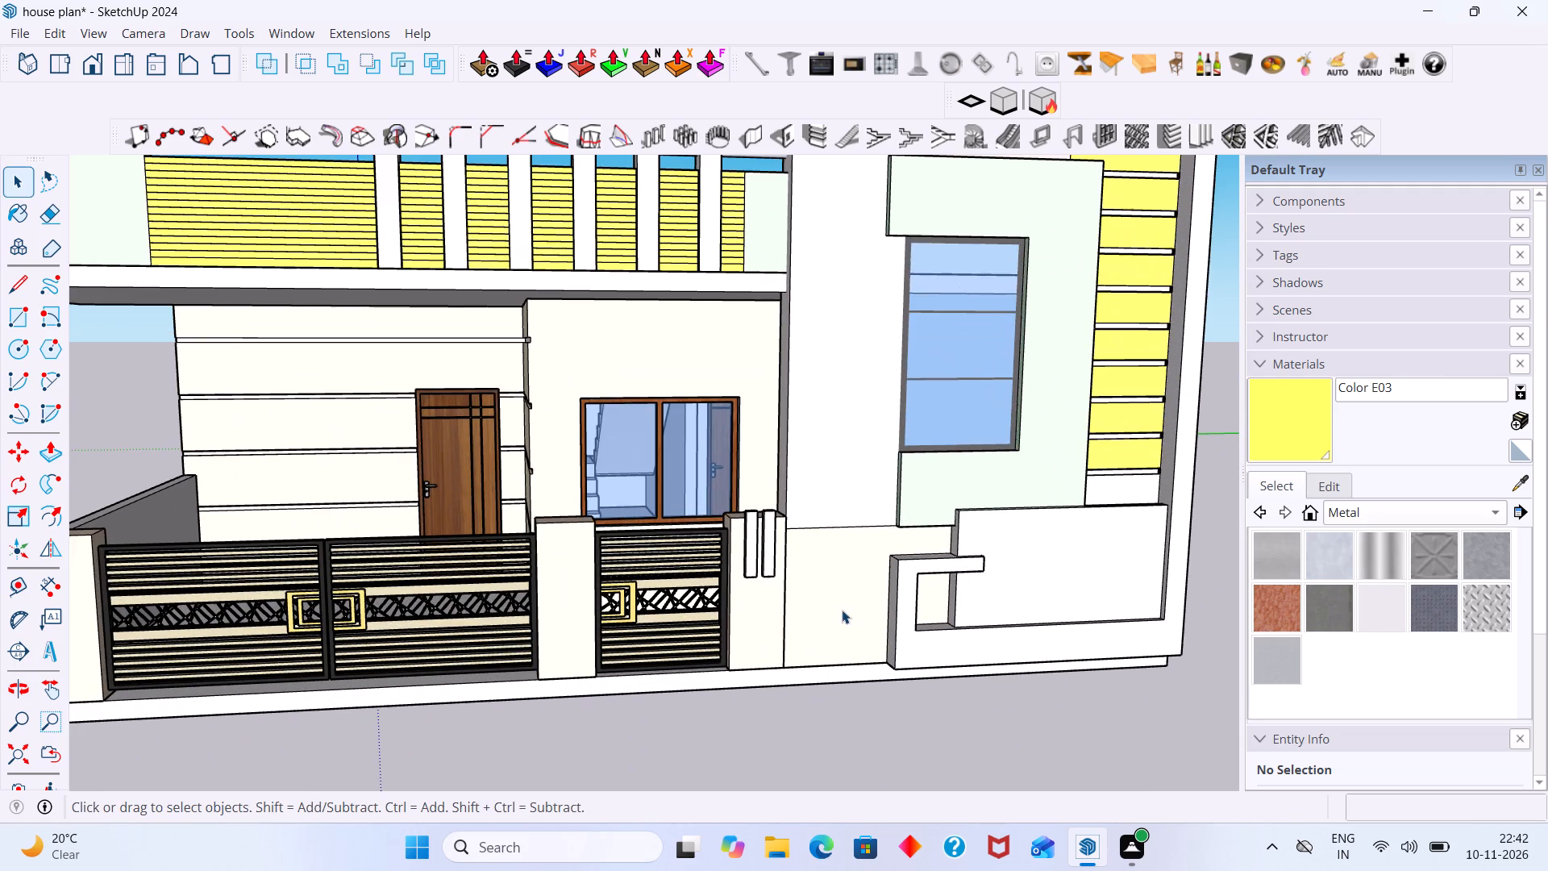
pyautogui.scroll(2, 788, 611)
pyautogui.moveTo(785, 611); pyautogui.dragTo(1047, 734, button='middle')
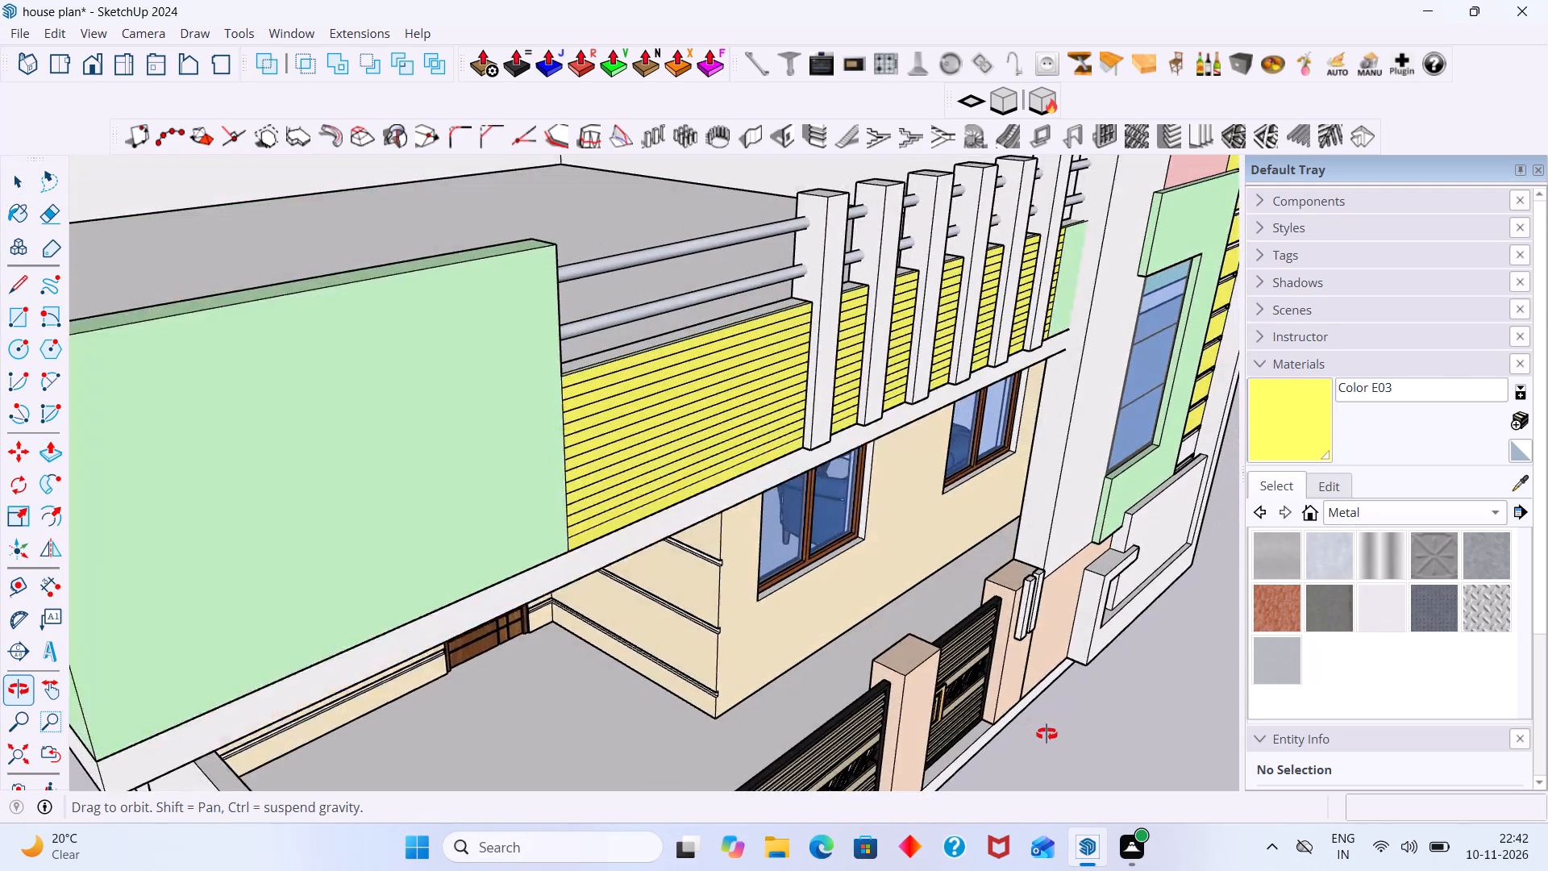
pyautogui.moveTo(1047, 734); pyautogui.dragTo(885, 663, button='middle')
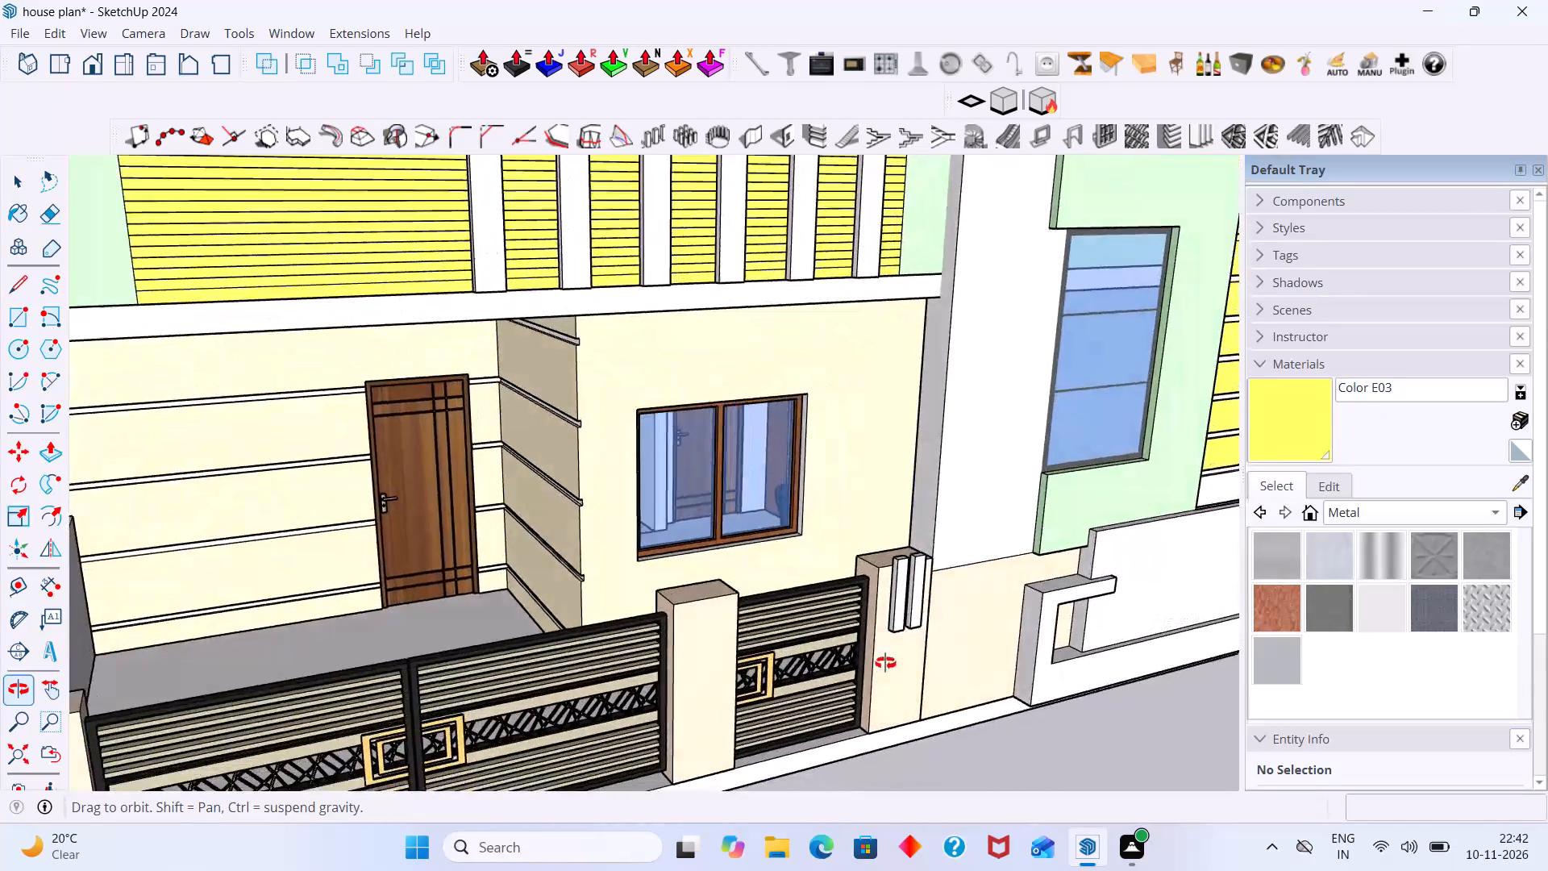
pyautogui.moveTo(885, 663); pyautogui.dragTo(730, 635, button='middle')
# Paint the large panel below the tower window with Formica Graystone from the Synthetic Surfaces collection and close the group.
pyautogui.scroll(2, 897, 629)
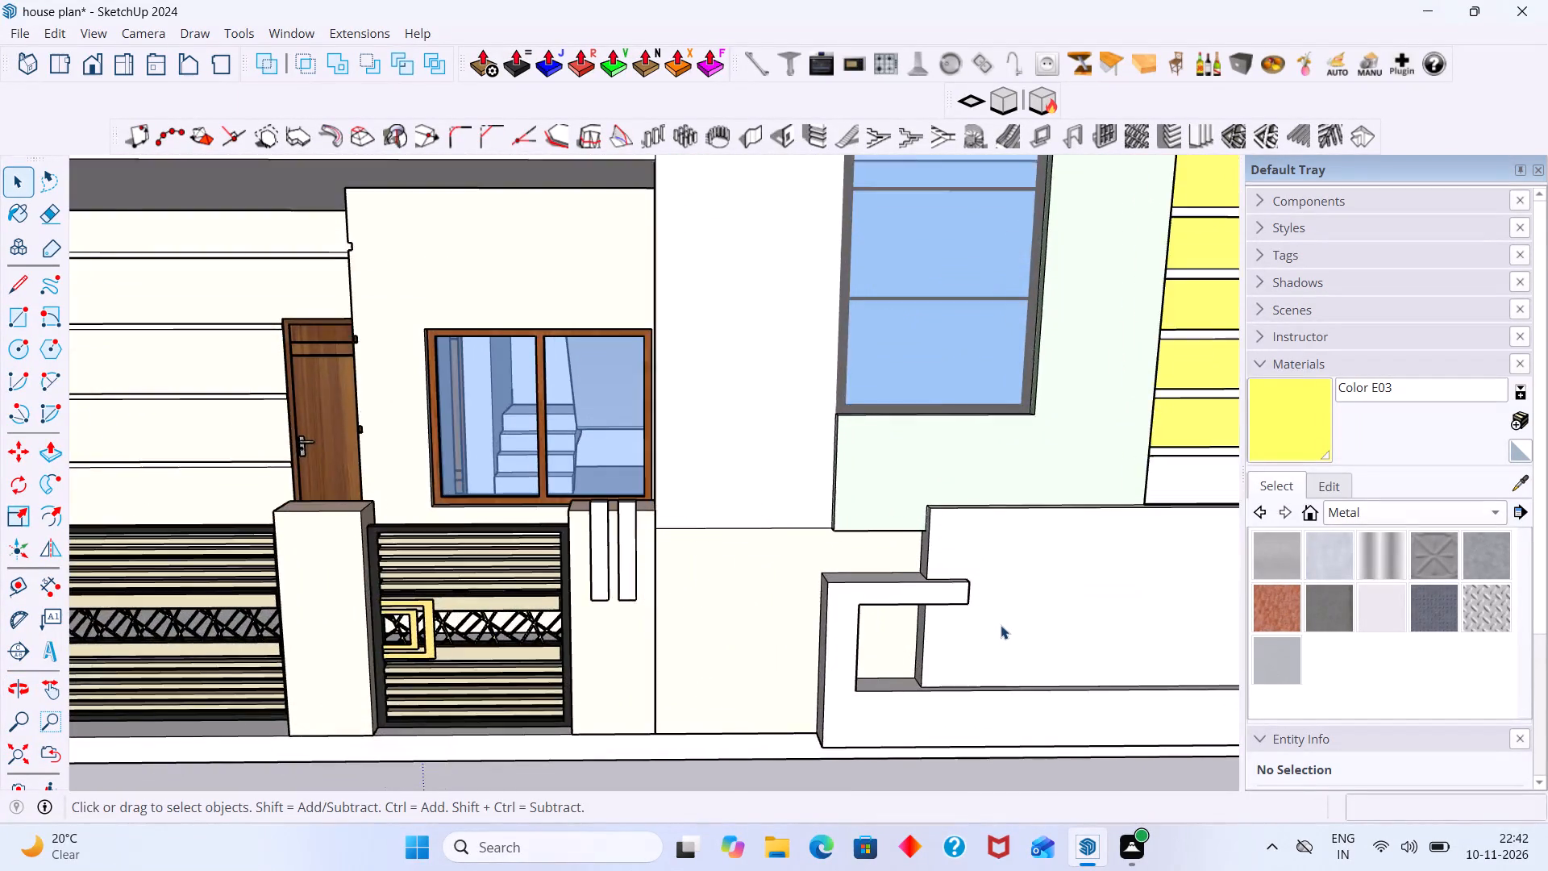
pyautogui.scroll(2, 1001, 625)
pyautogui.tripleClick(1009, 613)
pyautogui.doubleClick(1012, 613)
pyautogui.scroll(2, 1013, 620)
pyautogui.doubleClick(1013, 620)
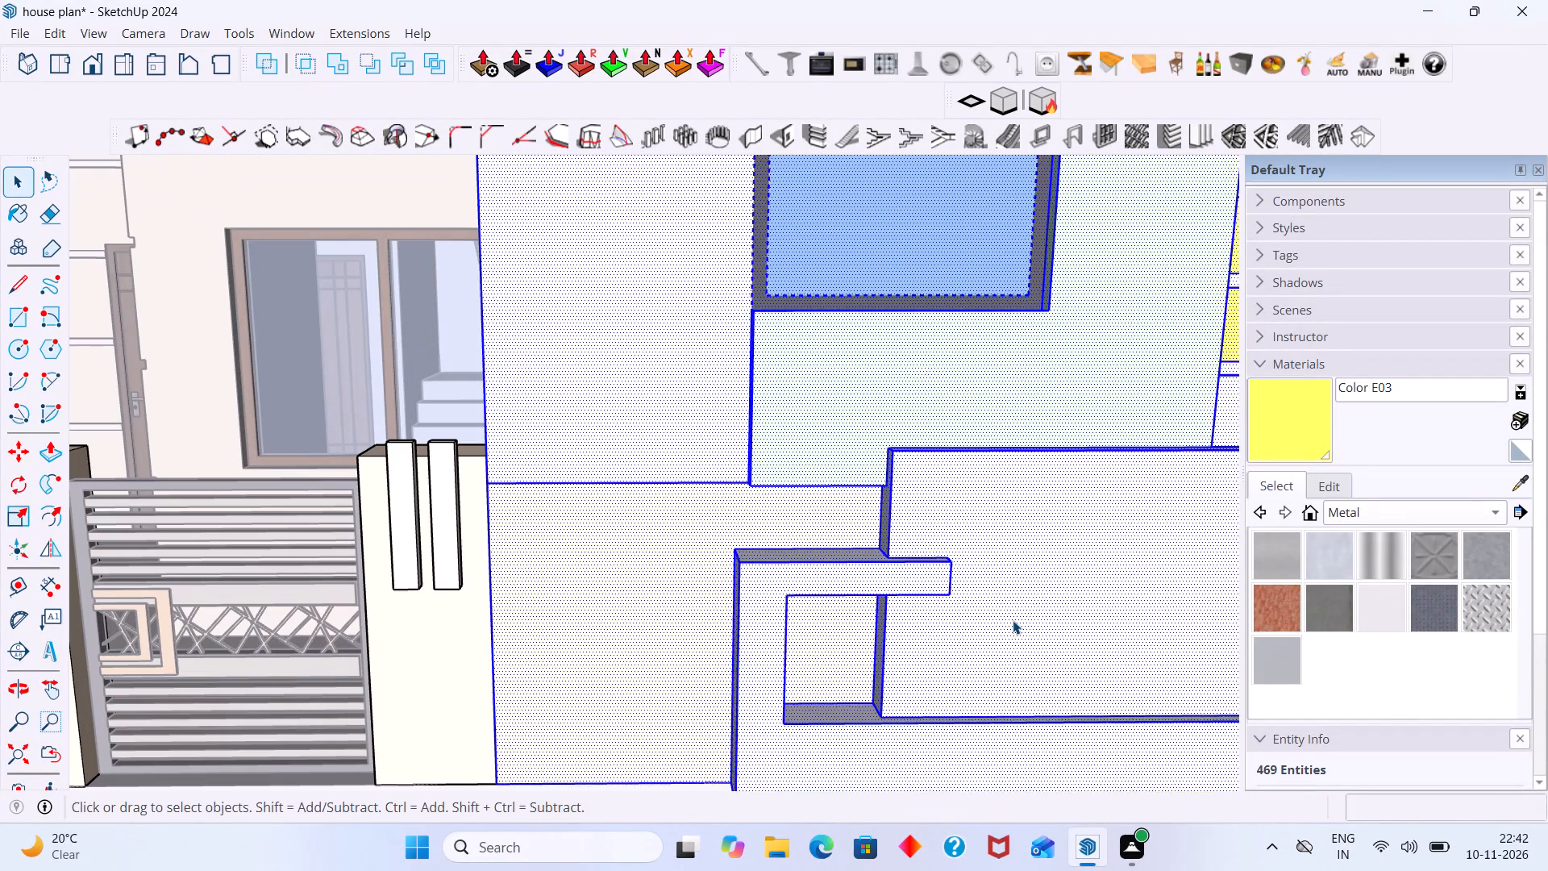
pyautogui.click(1008, 631)
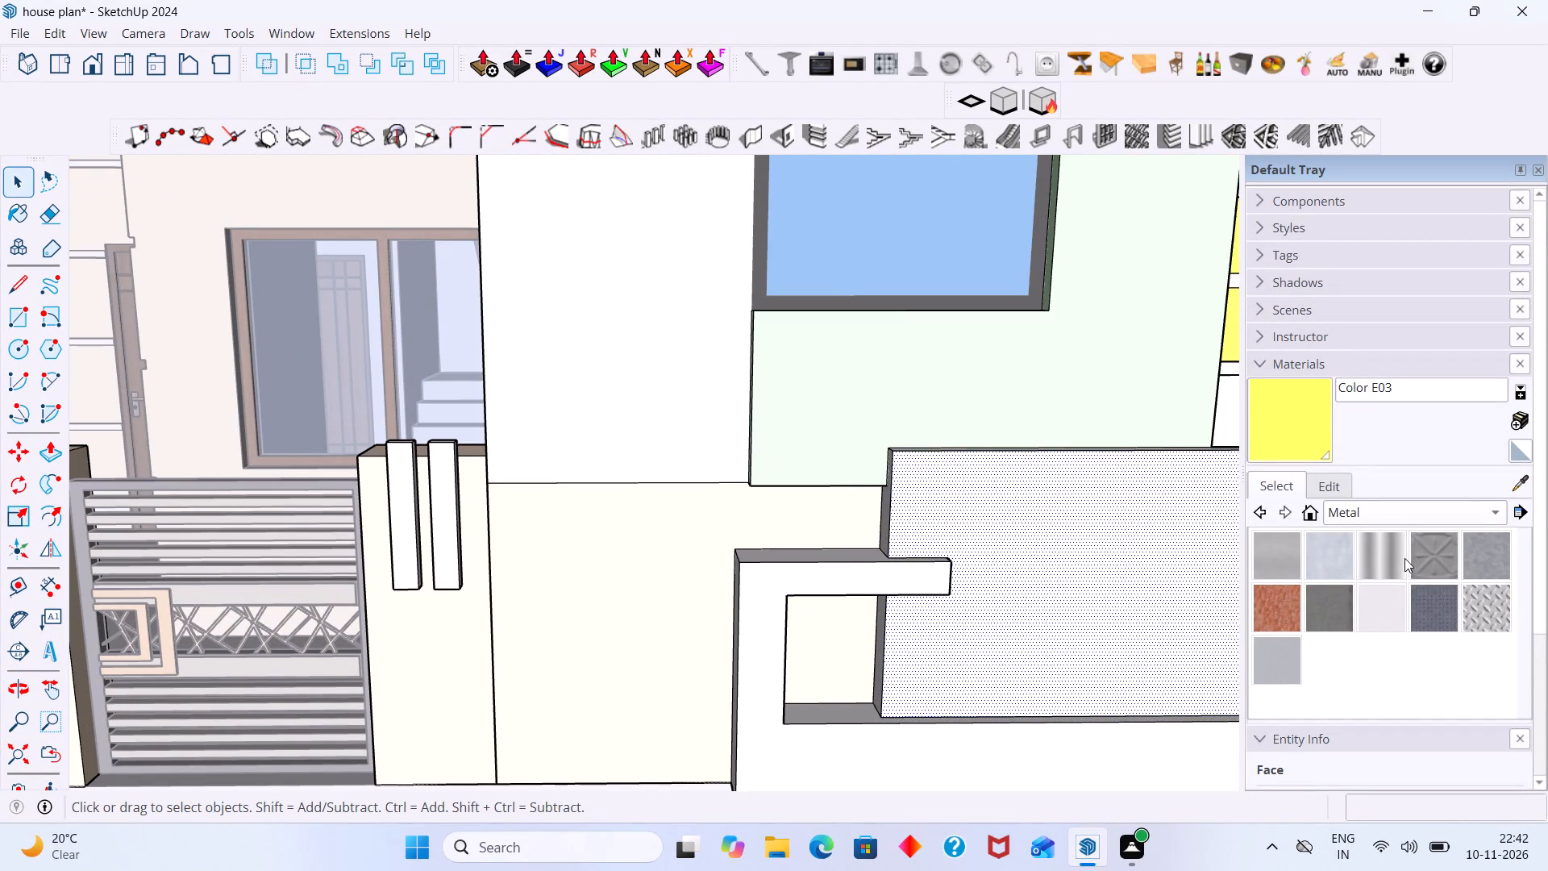
pyautogui.click(1496, 514)
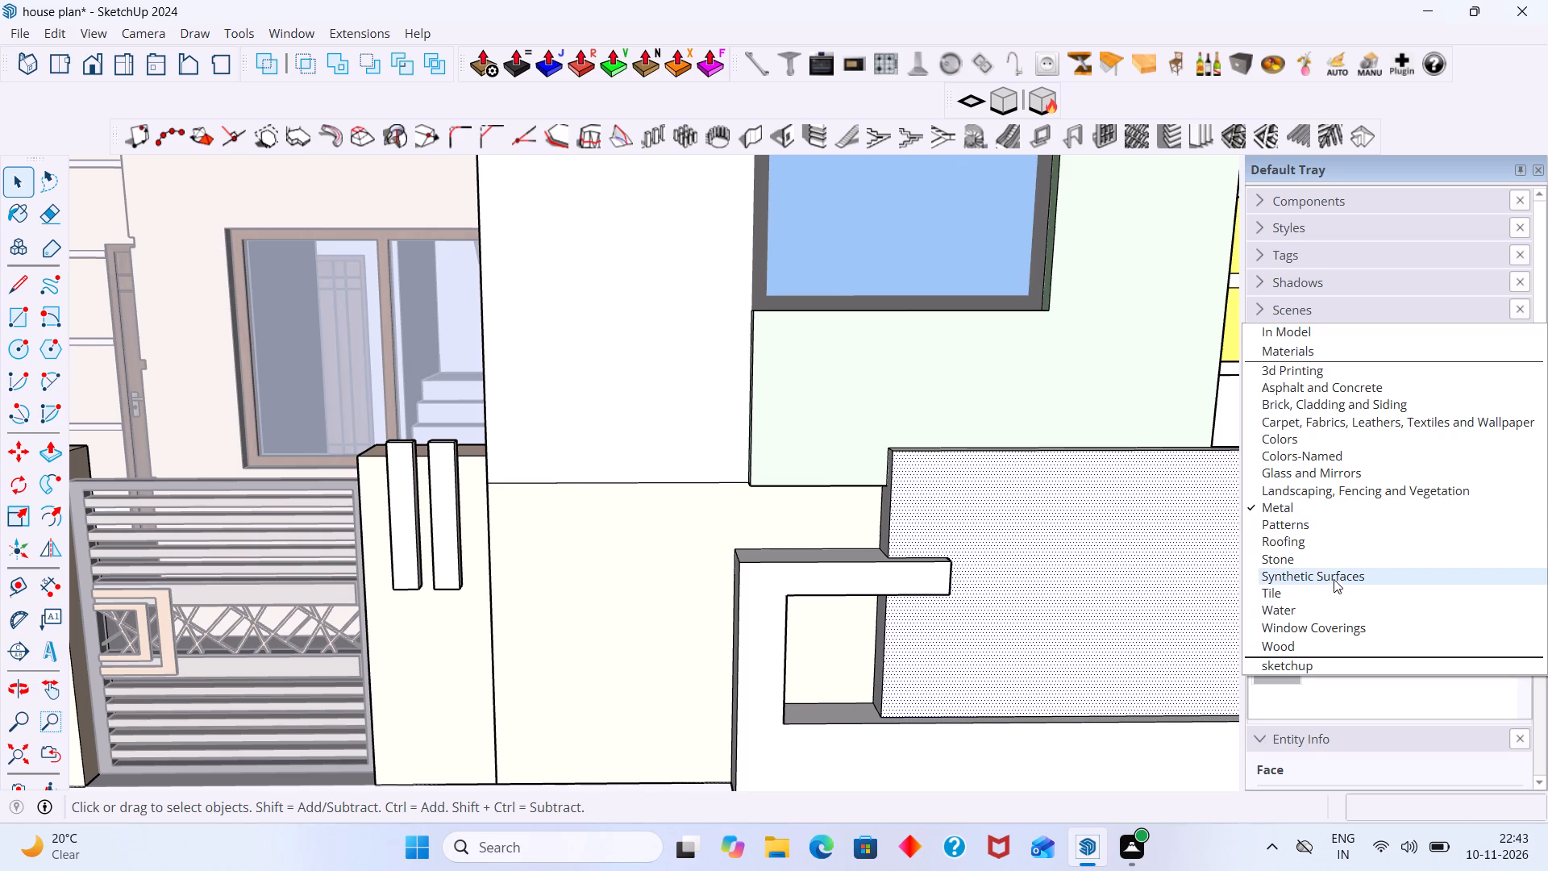
pyautogui.click(1334, 579)
pyautogui.click(1375, 552)
pyautogui.click(1028, 556)
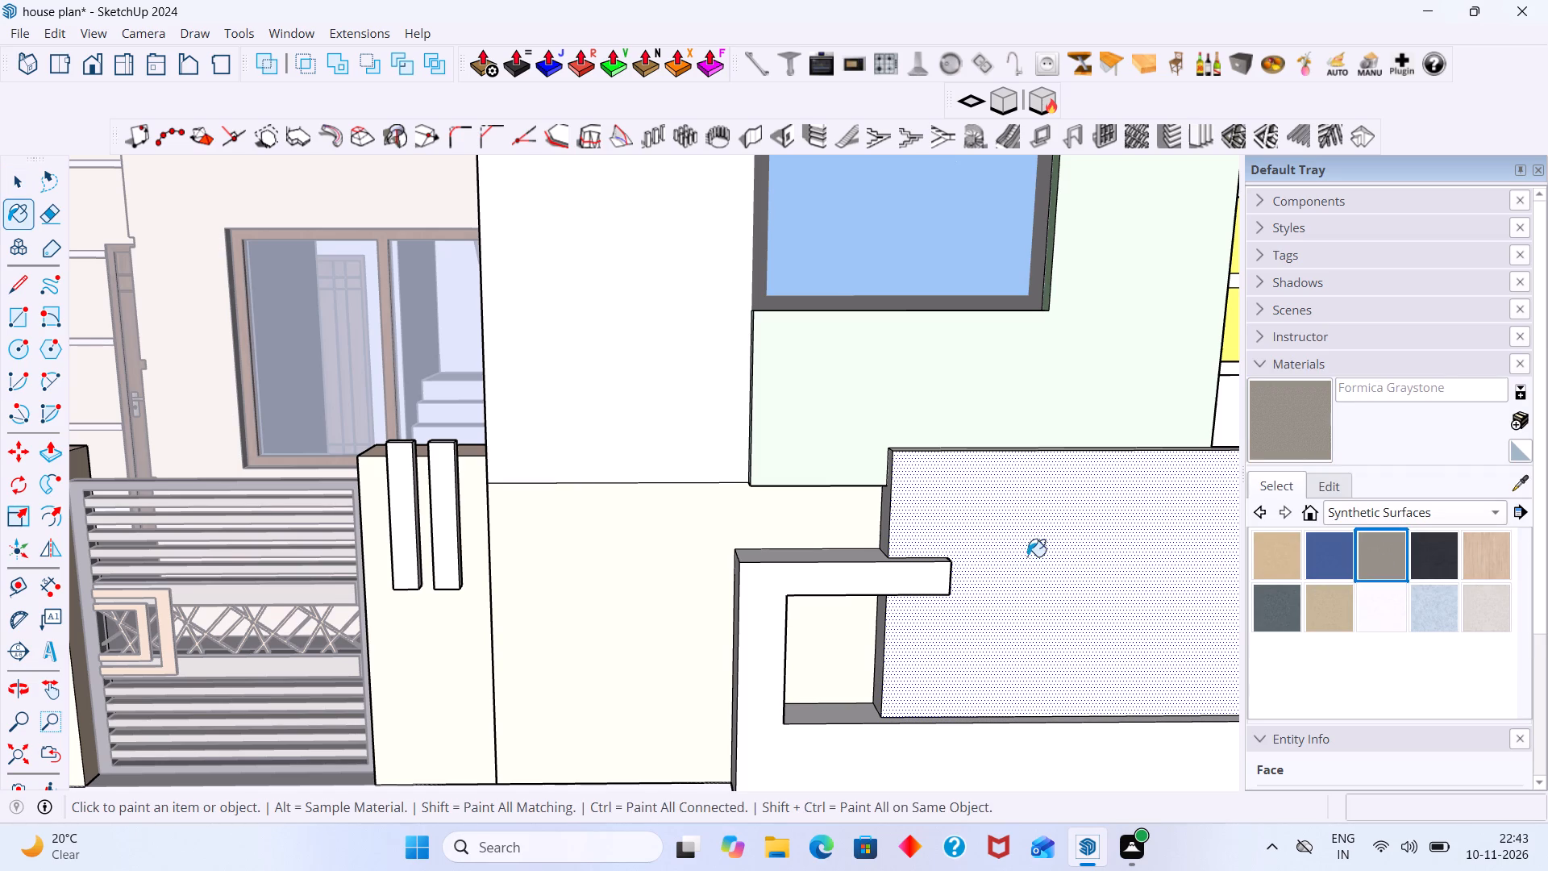
pyautogui.scroll(-17, 1027, 550)
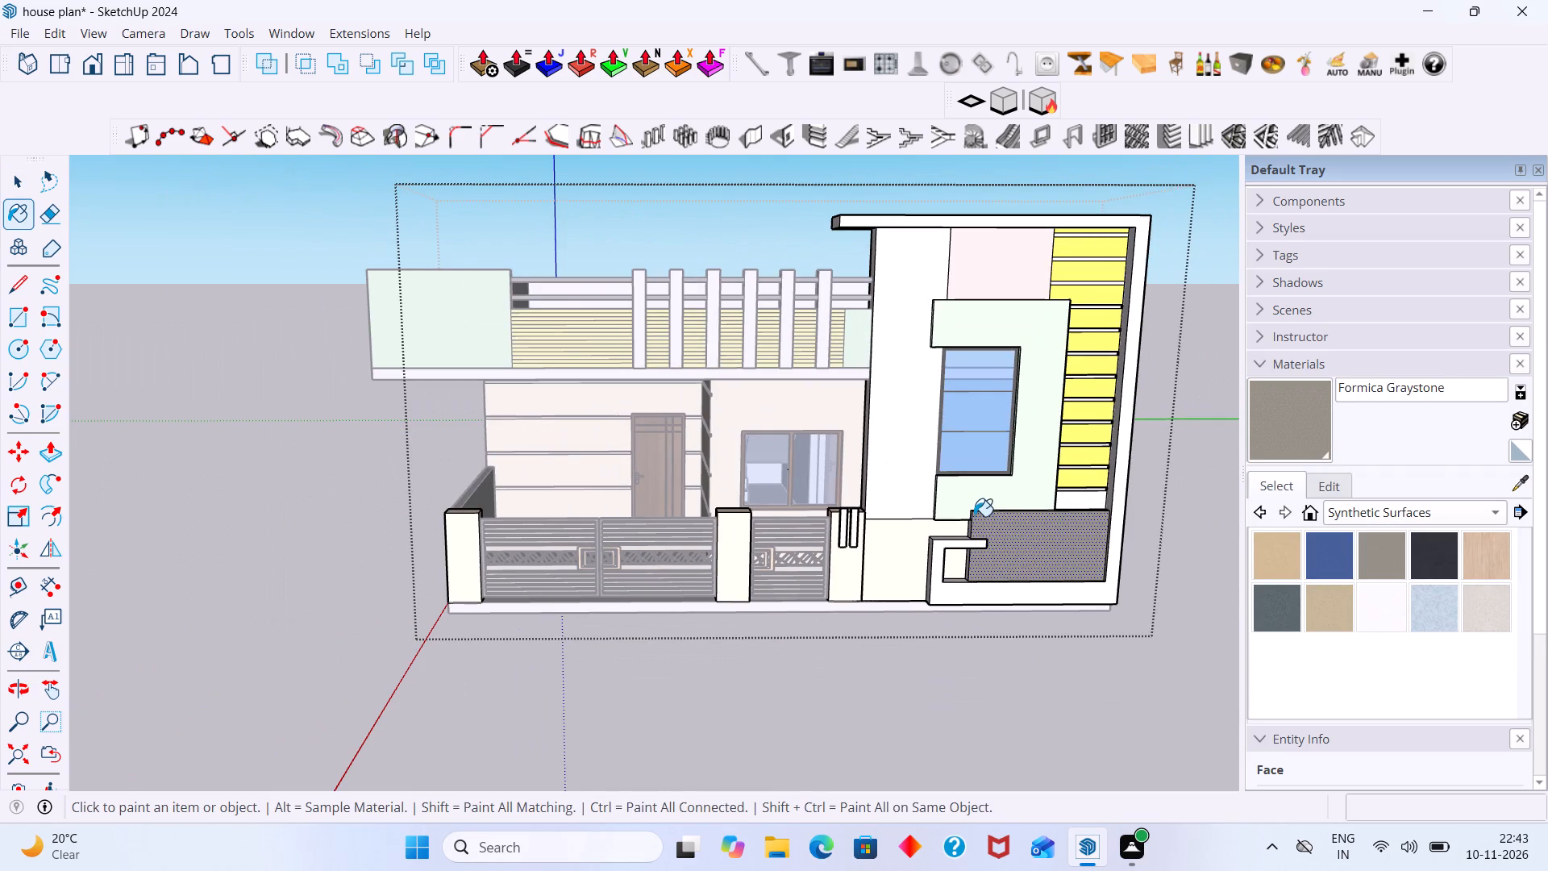
pyautogui.press('space')
pyautogui.click(1182, 460)
pyautogui.scroll(-2, 1170, 456)
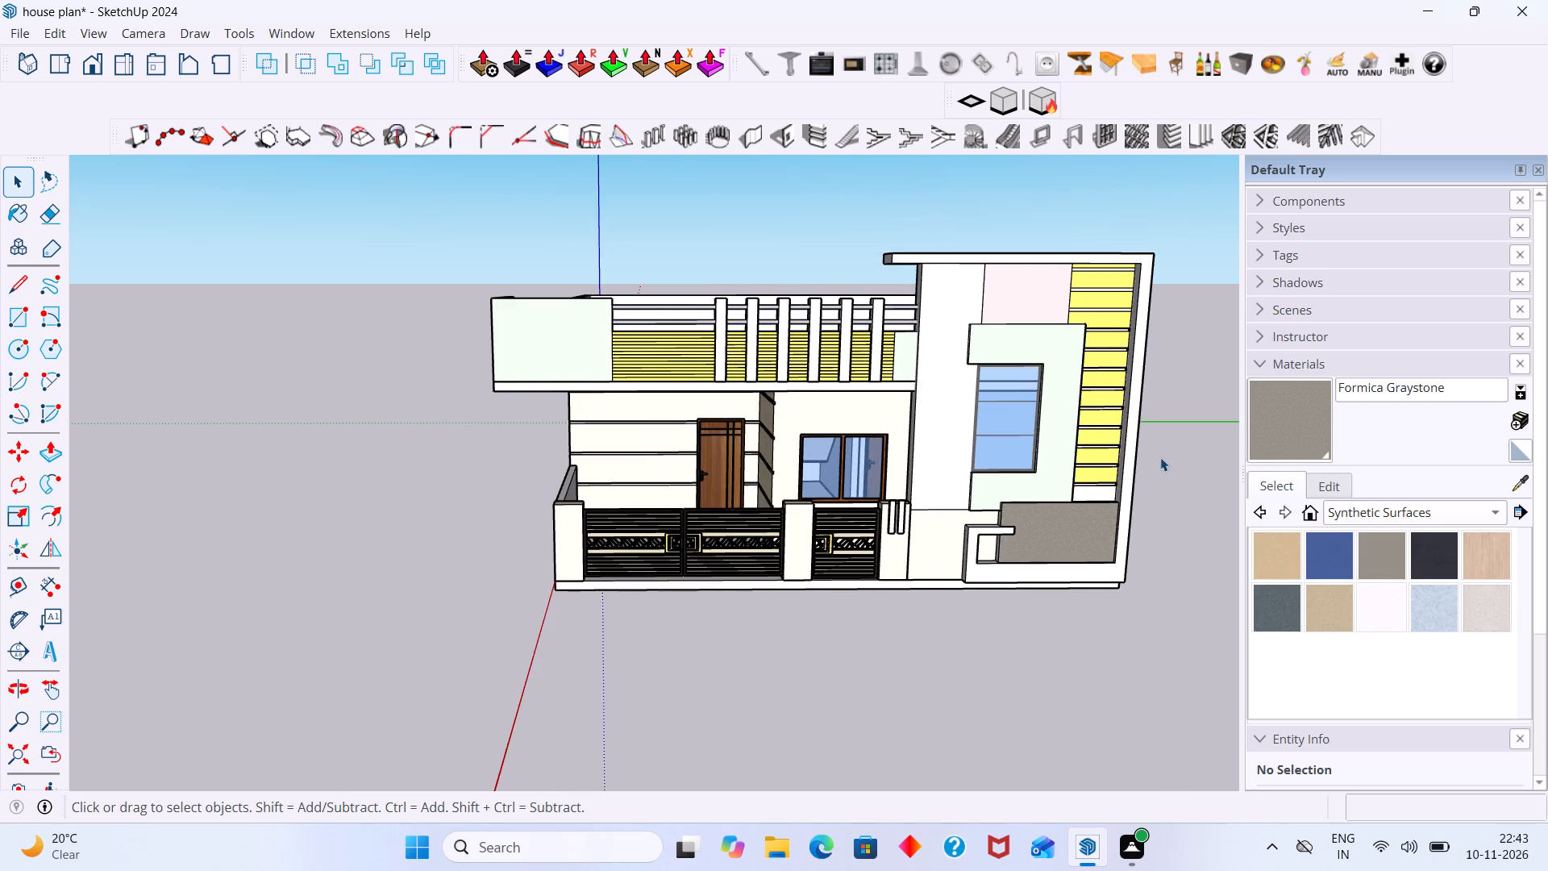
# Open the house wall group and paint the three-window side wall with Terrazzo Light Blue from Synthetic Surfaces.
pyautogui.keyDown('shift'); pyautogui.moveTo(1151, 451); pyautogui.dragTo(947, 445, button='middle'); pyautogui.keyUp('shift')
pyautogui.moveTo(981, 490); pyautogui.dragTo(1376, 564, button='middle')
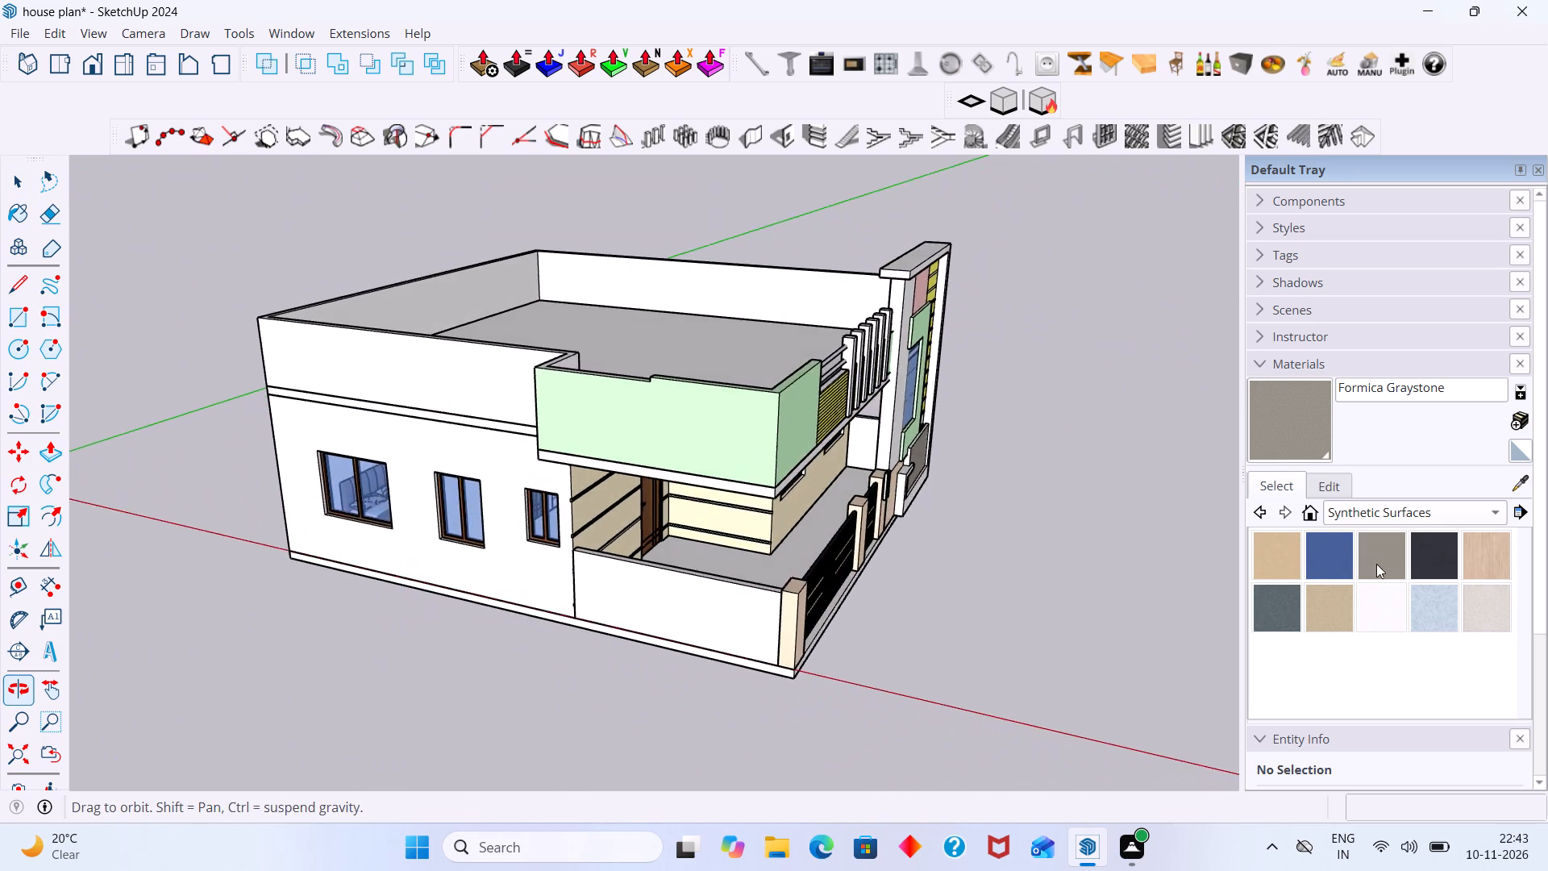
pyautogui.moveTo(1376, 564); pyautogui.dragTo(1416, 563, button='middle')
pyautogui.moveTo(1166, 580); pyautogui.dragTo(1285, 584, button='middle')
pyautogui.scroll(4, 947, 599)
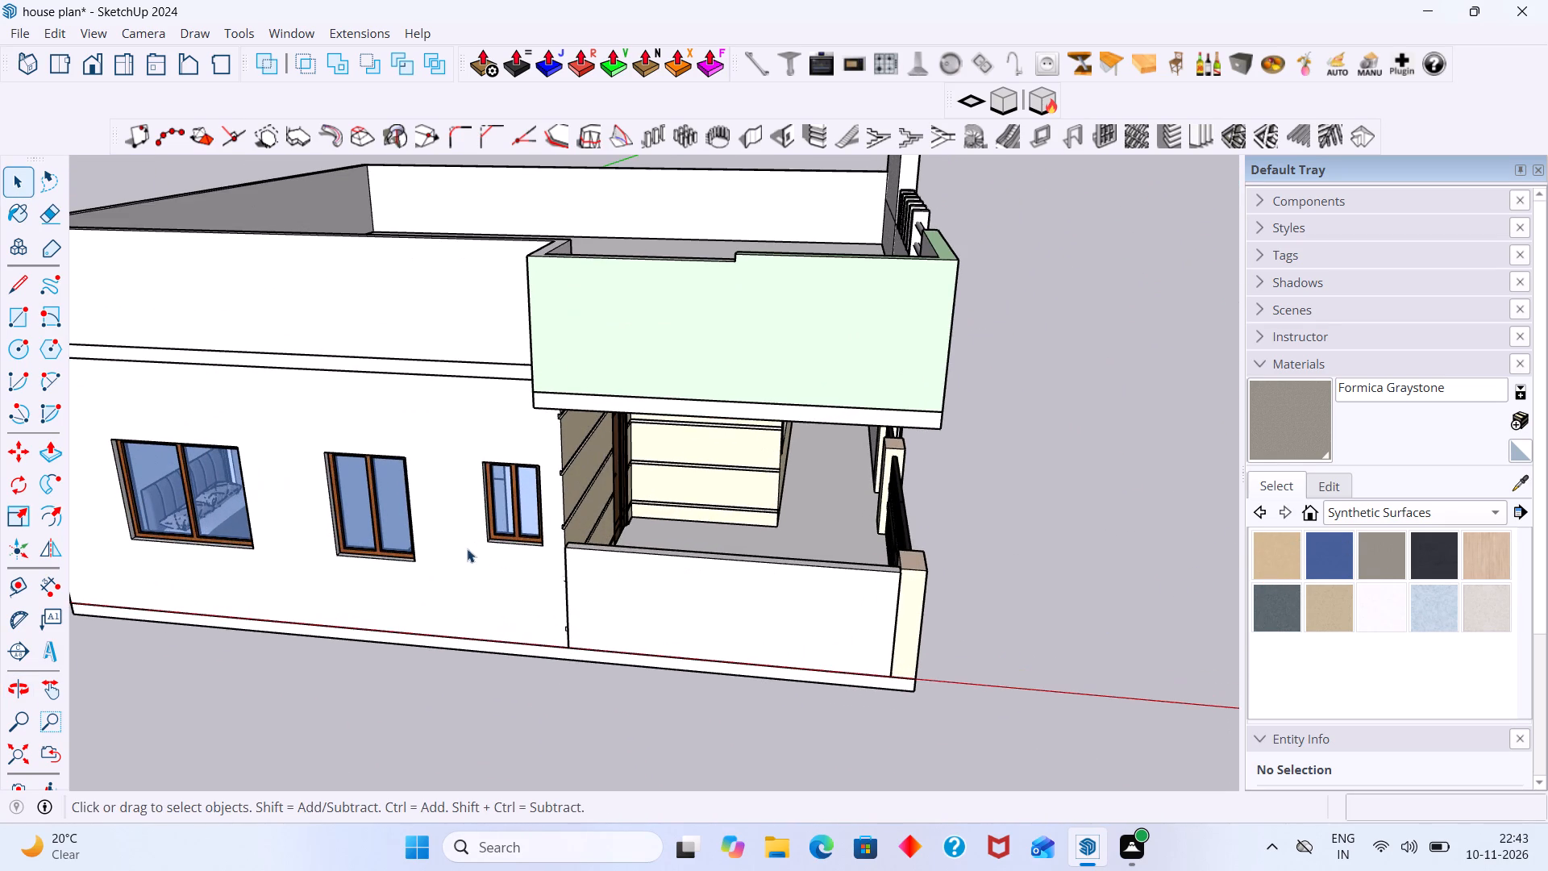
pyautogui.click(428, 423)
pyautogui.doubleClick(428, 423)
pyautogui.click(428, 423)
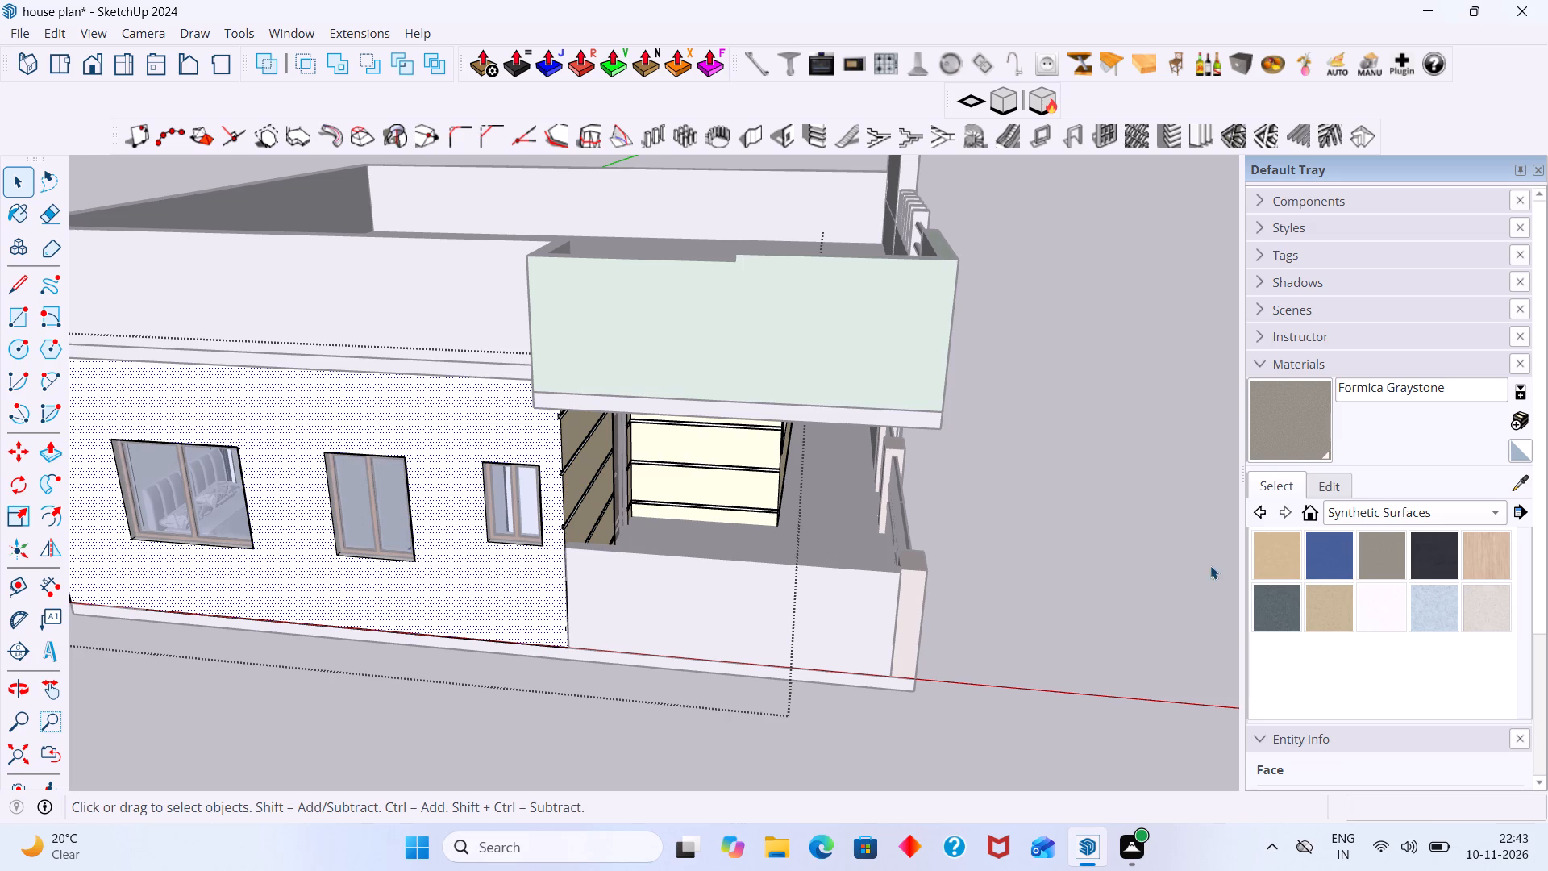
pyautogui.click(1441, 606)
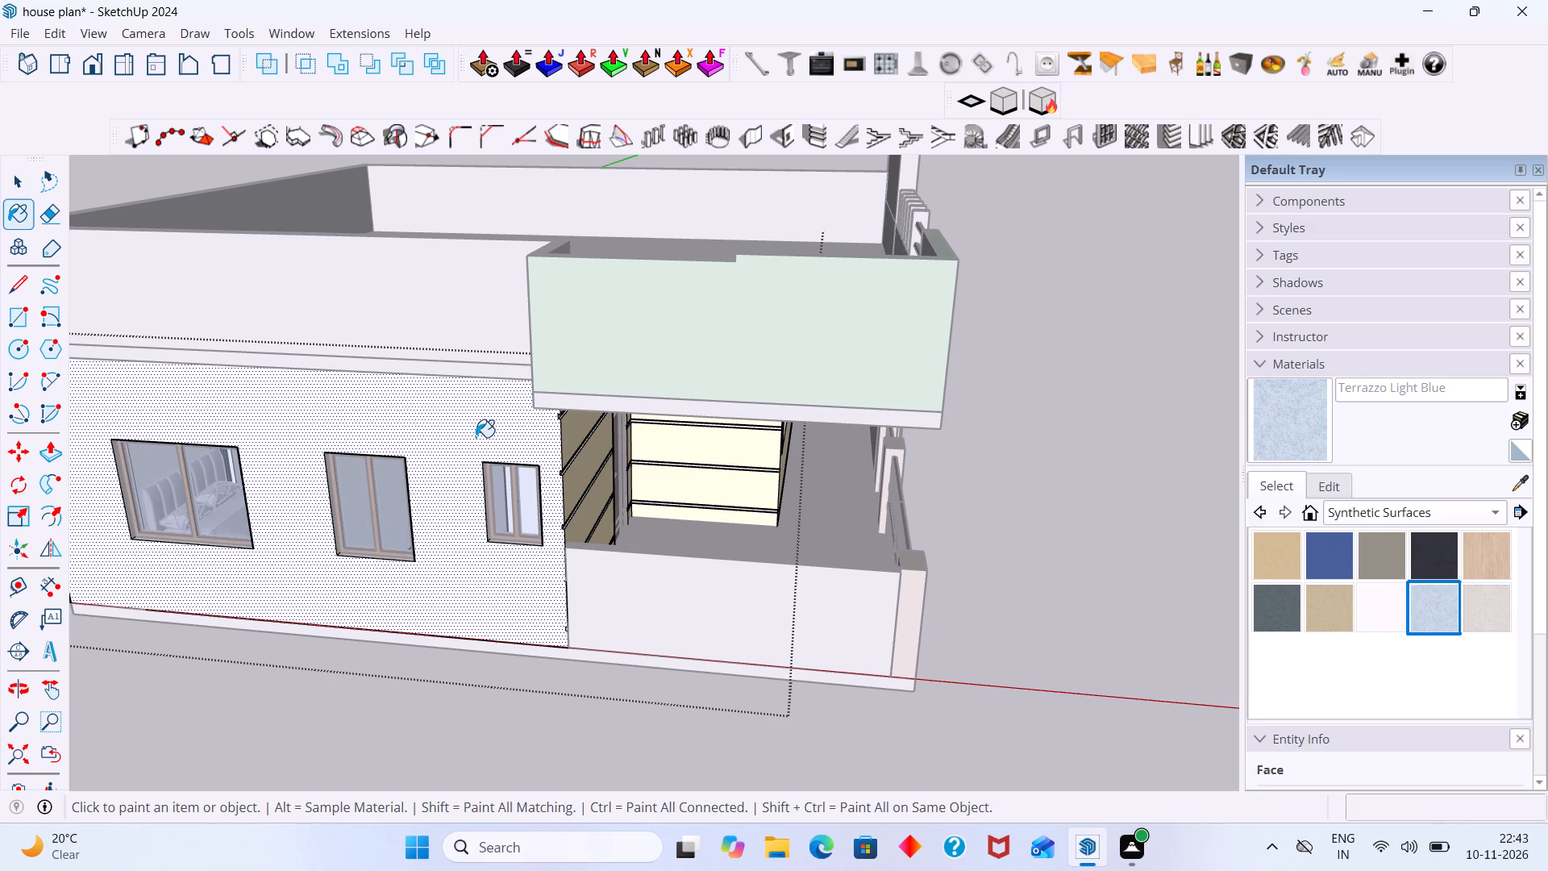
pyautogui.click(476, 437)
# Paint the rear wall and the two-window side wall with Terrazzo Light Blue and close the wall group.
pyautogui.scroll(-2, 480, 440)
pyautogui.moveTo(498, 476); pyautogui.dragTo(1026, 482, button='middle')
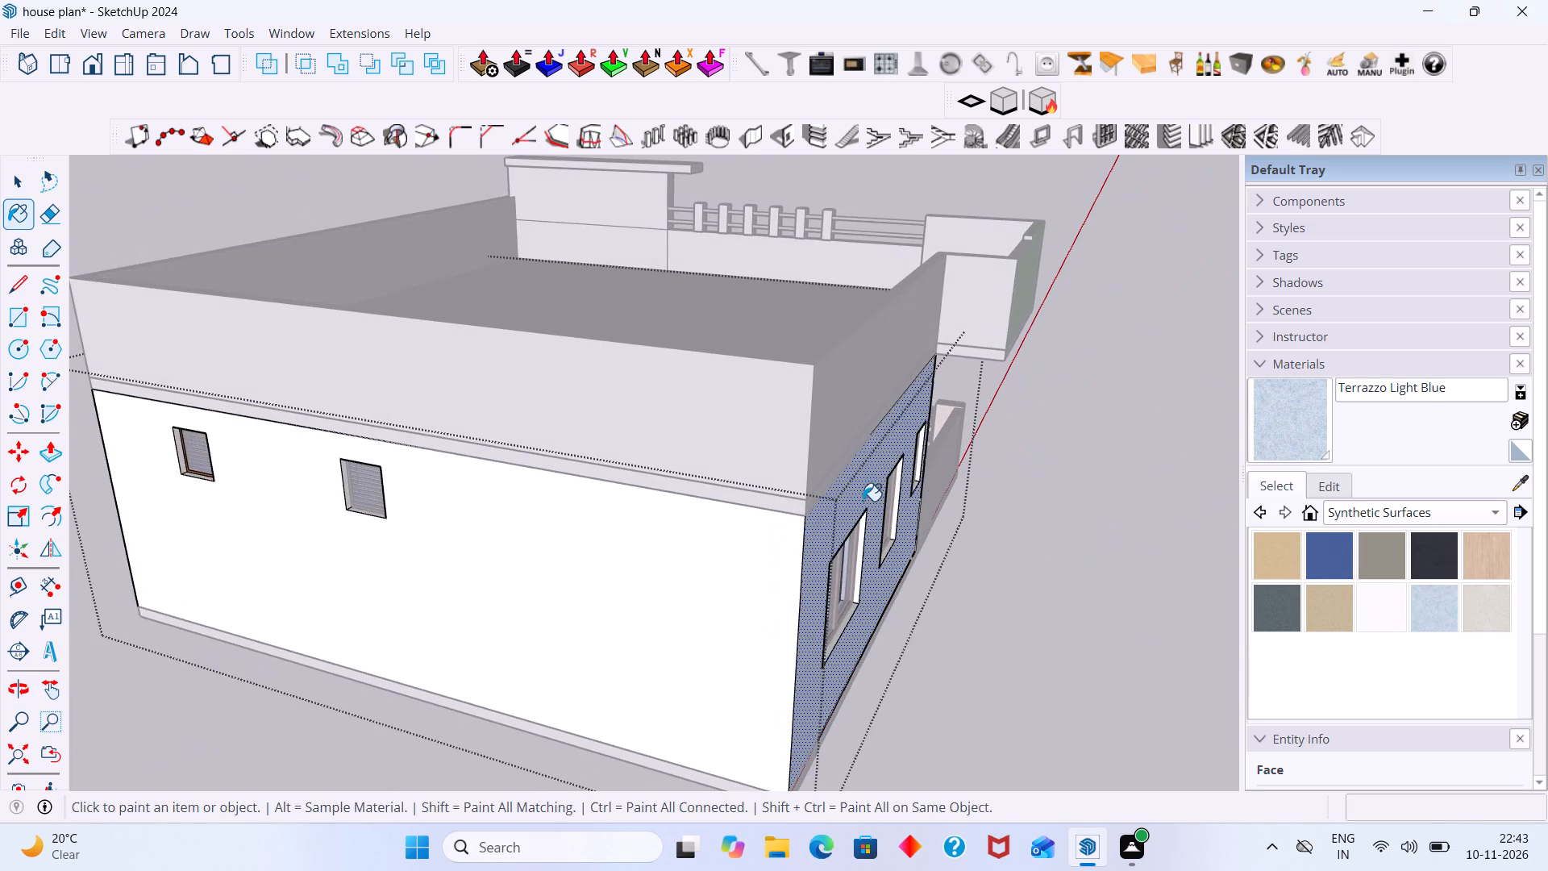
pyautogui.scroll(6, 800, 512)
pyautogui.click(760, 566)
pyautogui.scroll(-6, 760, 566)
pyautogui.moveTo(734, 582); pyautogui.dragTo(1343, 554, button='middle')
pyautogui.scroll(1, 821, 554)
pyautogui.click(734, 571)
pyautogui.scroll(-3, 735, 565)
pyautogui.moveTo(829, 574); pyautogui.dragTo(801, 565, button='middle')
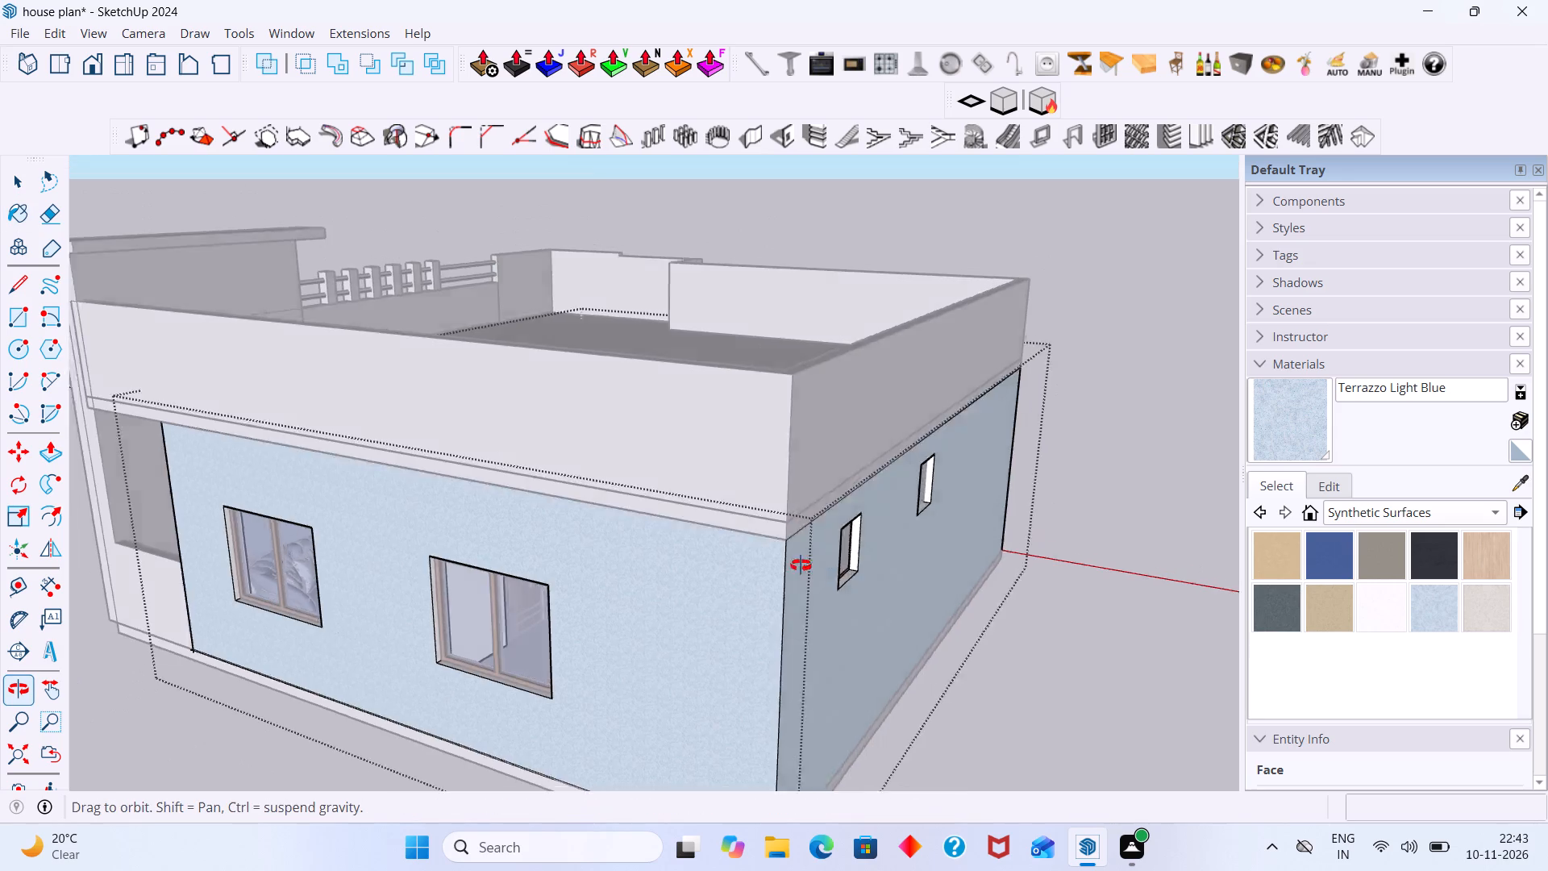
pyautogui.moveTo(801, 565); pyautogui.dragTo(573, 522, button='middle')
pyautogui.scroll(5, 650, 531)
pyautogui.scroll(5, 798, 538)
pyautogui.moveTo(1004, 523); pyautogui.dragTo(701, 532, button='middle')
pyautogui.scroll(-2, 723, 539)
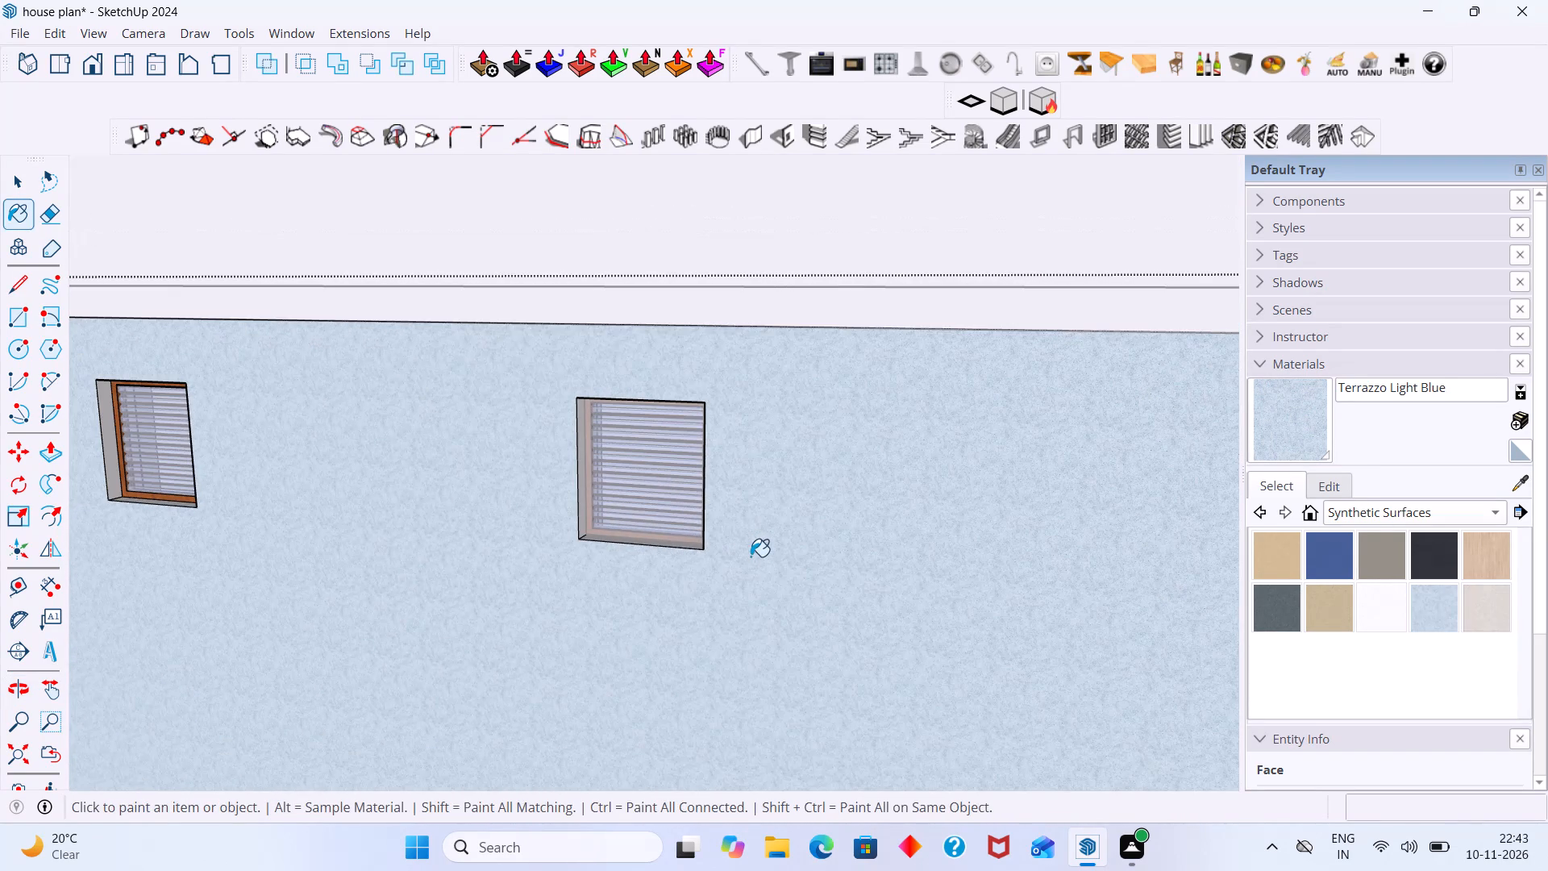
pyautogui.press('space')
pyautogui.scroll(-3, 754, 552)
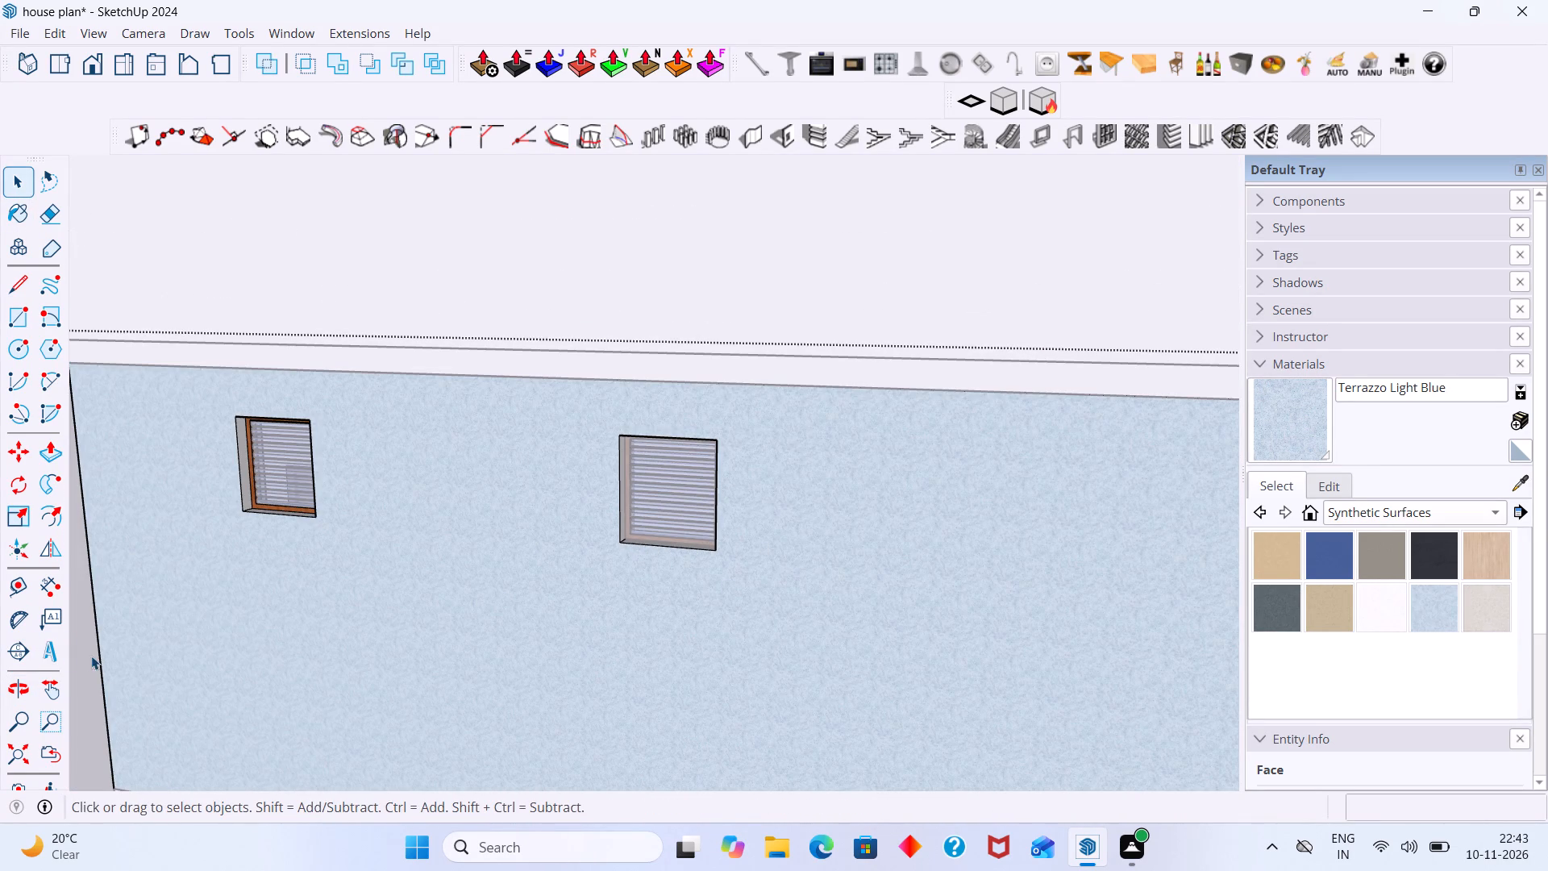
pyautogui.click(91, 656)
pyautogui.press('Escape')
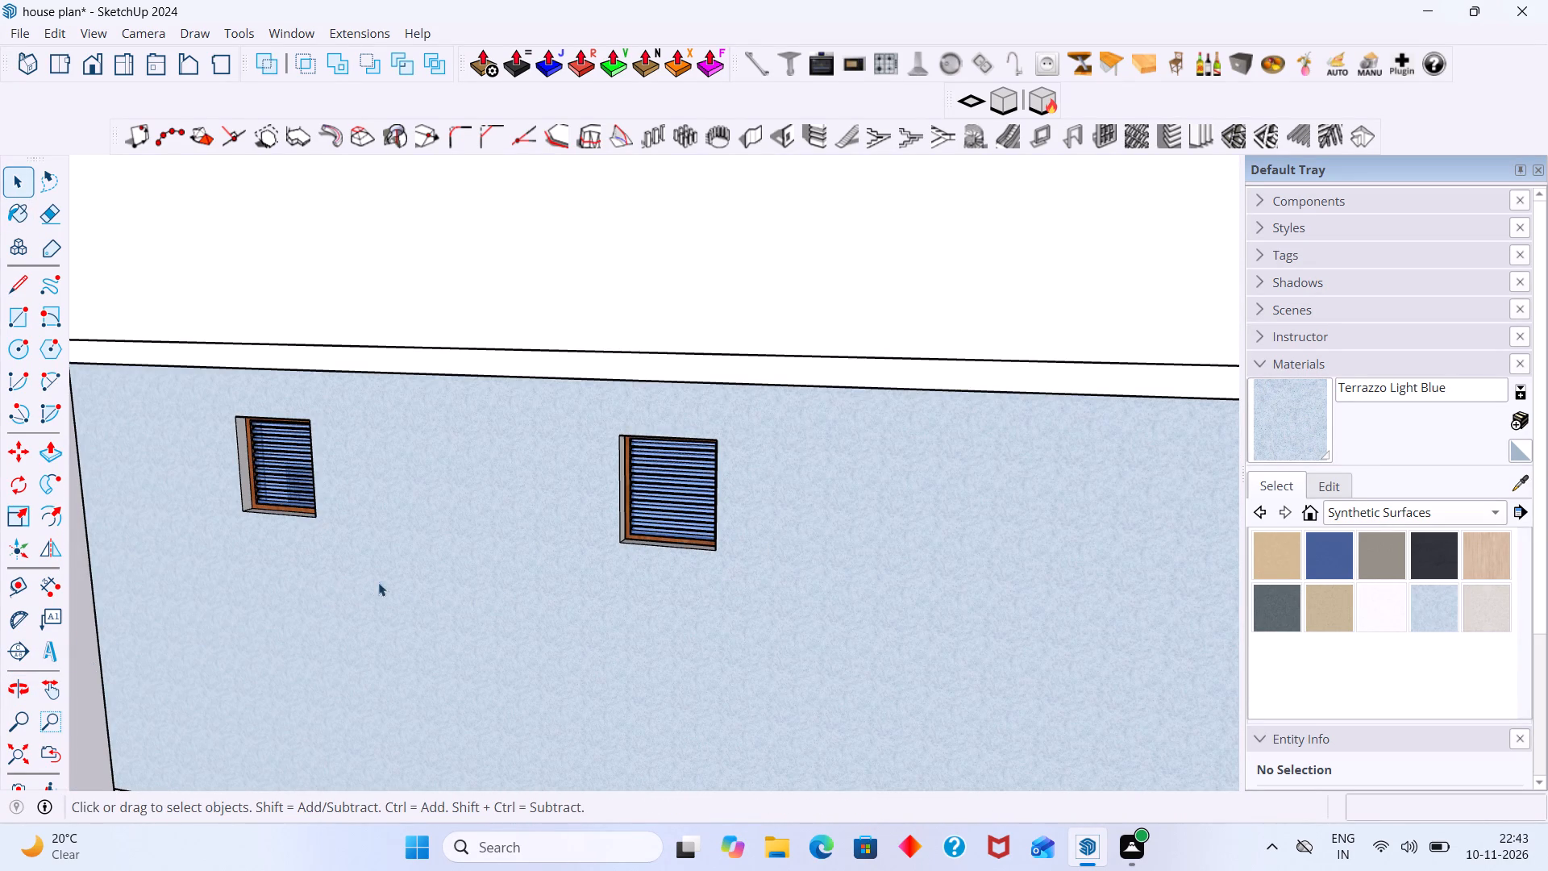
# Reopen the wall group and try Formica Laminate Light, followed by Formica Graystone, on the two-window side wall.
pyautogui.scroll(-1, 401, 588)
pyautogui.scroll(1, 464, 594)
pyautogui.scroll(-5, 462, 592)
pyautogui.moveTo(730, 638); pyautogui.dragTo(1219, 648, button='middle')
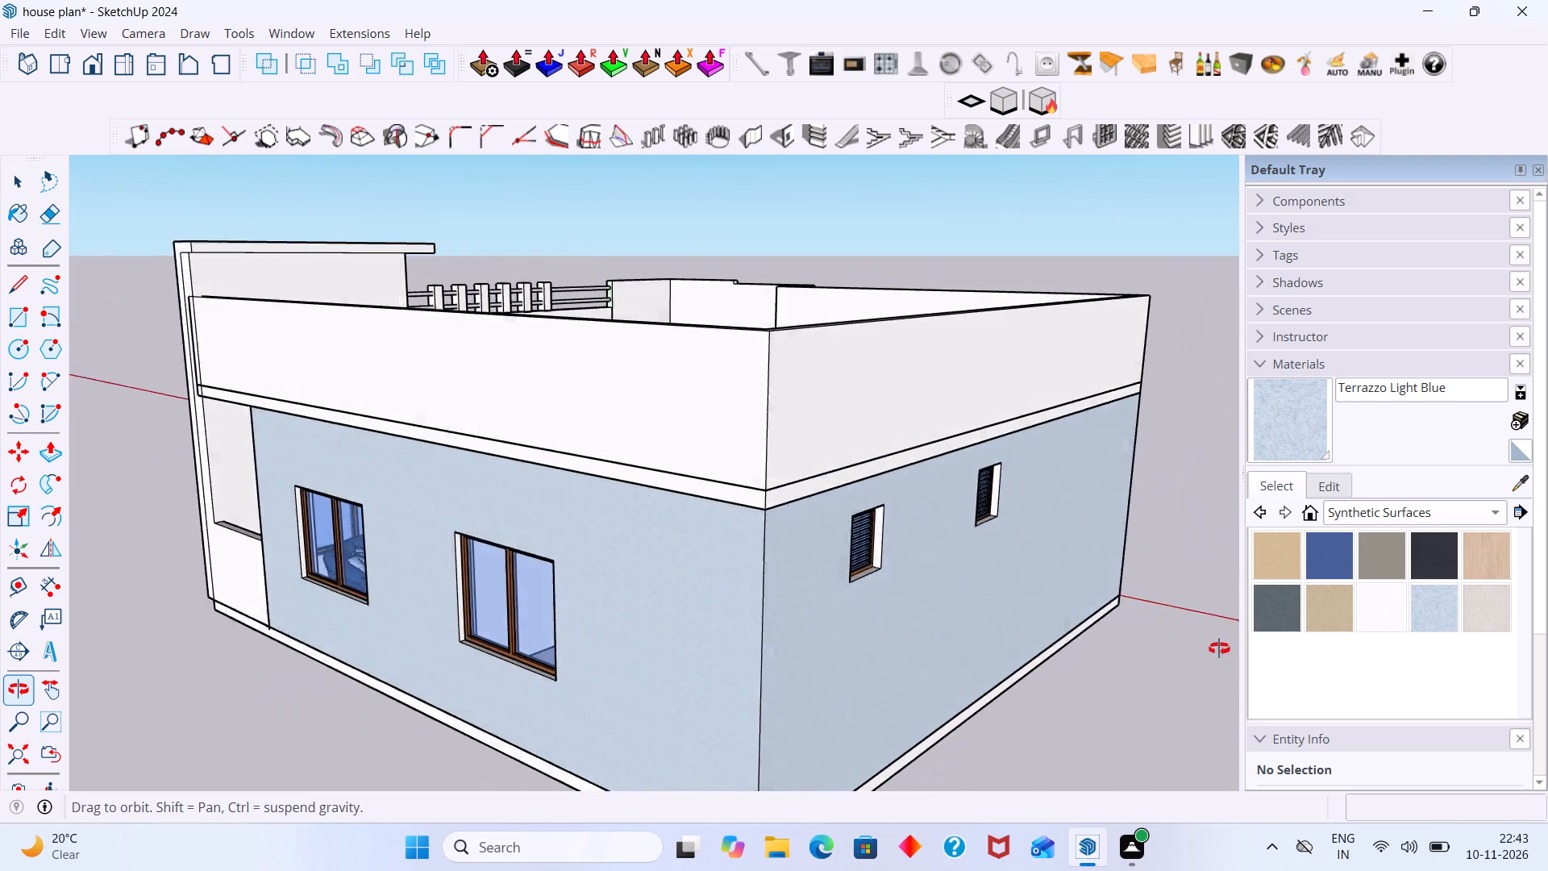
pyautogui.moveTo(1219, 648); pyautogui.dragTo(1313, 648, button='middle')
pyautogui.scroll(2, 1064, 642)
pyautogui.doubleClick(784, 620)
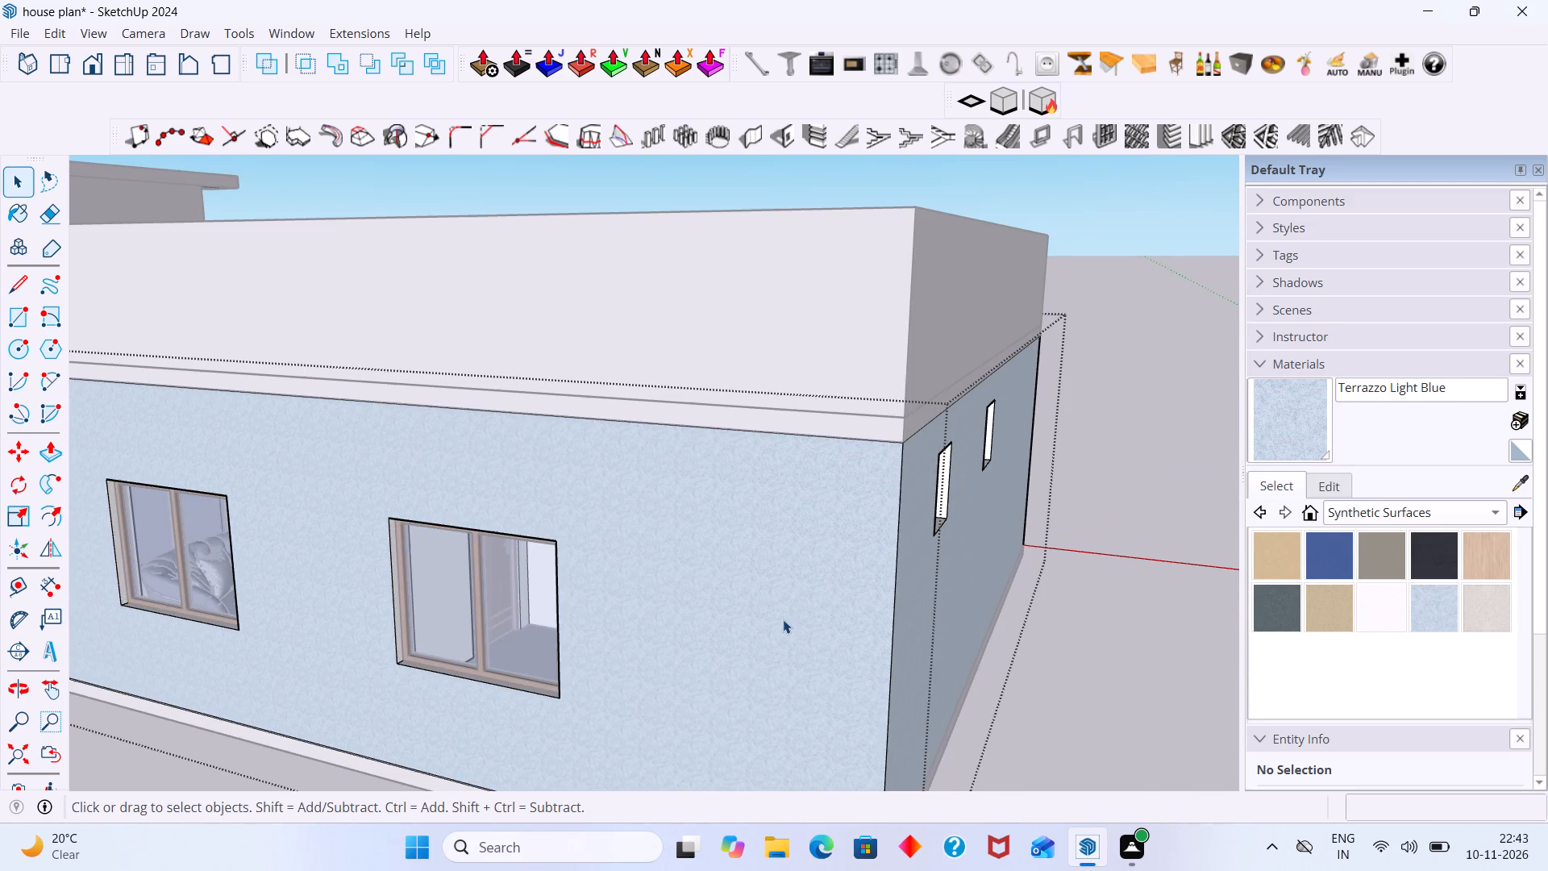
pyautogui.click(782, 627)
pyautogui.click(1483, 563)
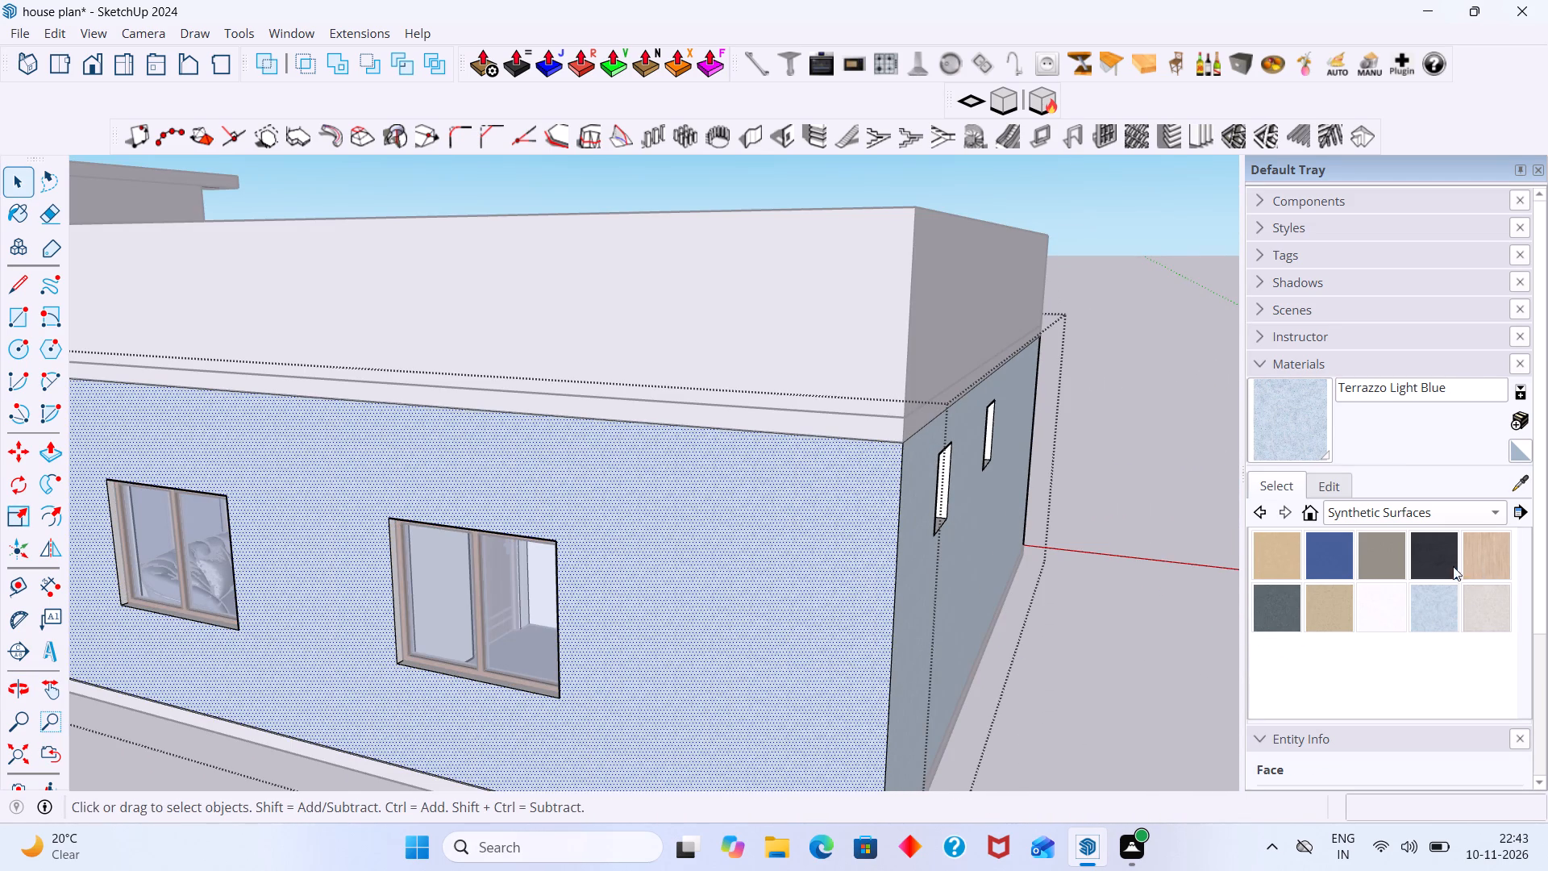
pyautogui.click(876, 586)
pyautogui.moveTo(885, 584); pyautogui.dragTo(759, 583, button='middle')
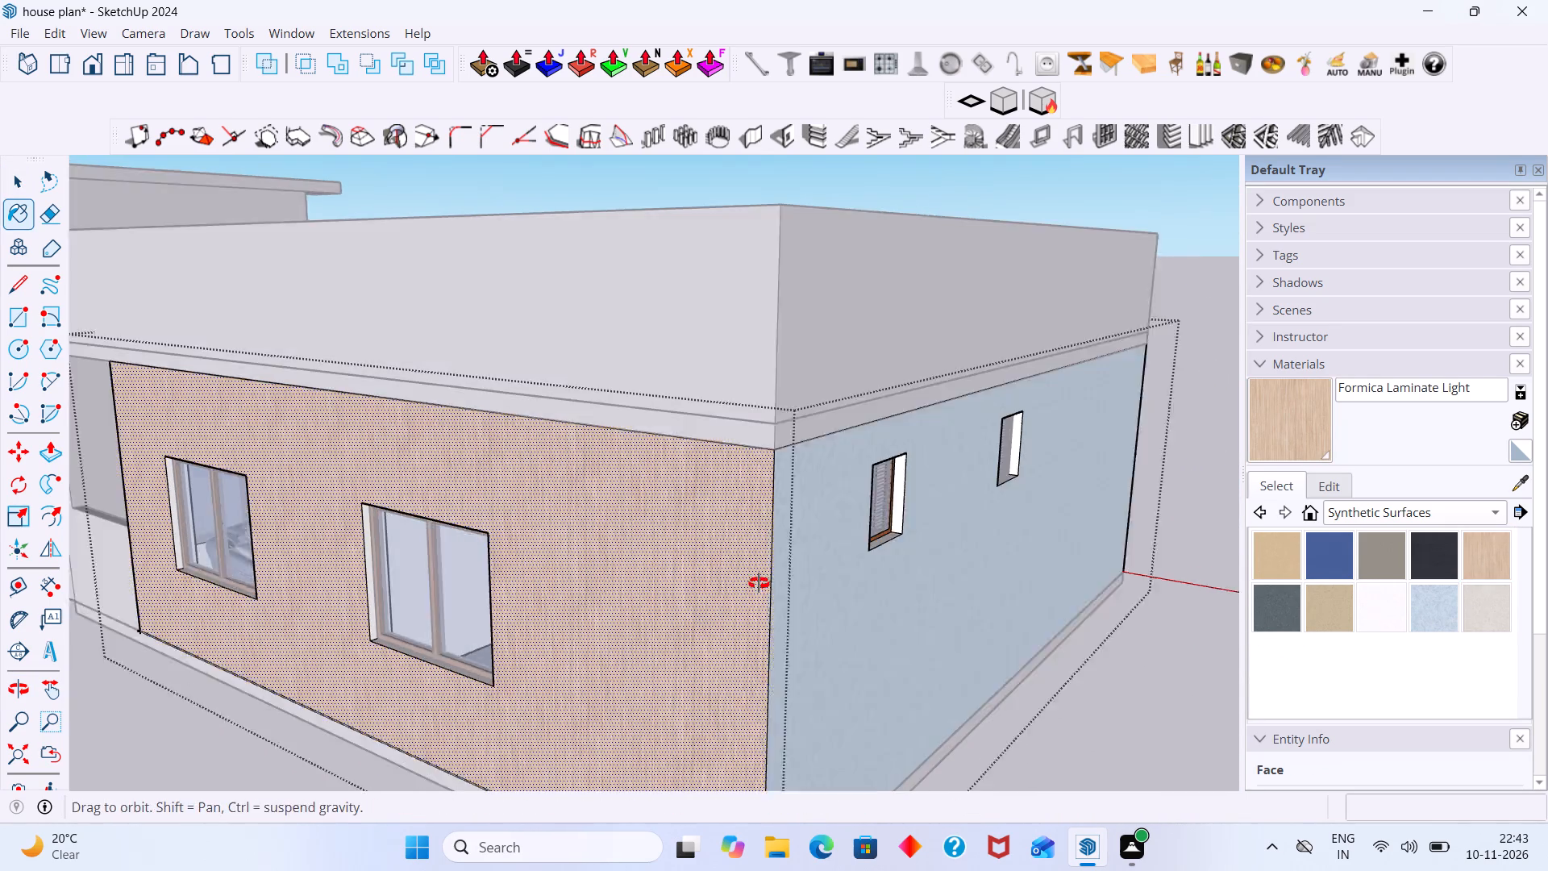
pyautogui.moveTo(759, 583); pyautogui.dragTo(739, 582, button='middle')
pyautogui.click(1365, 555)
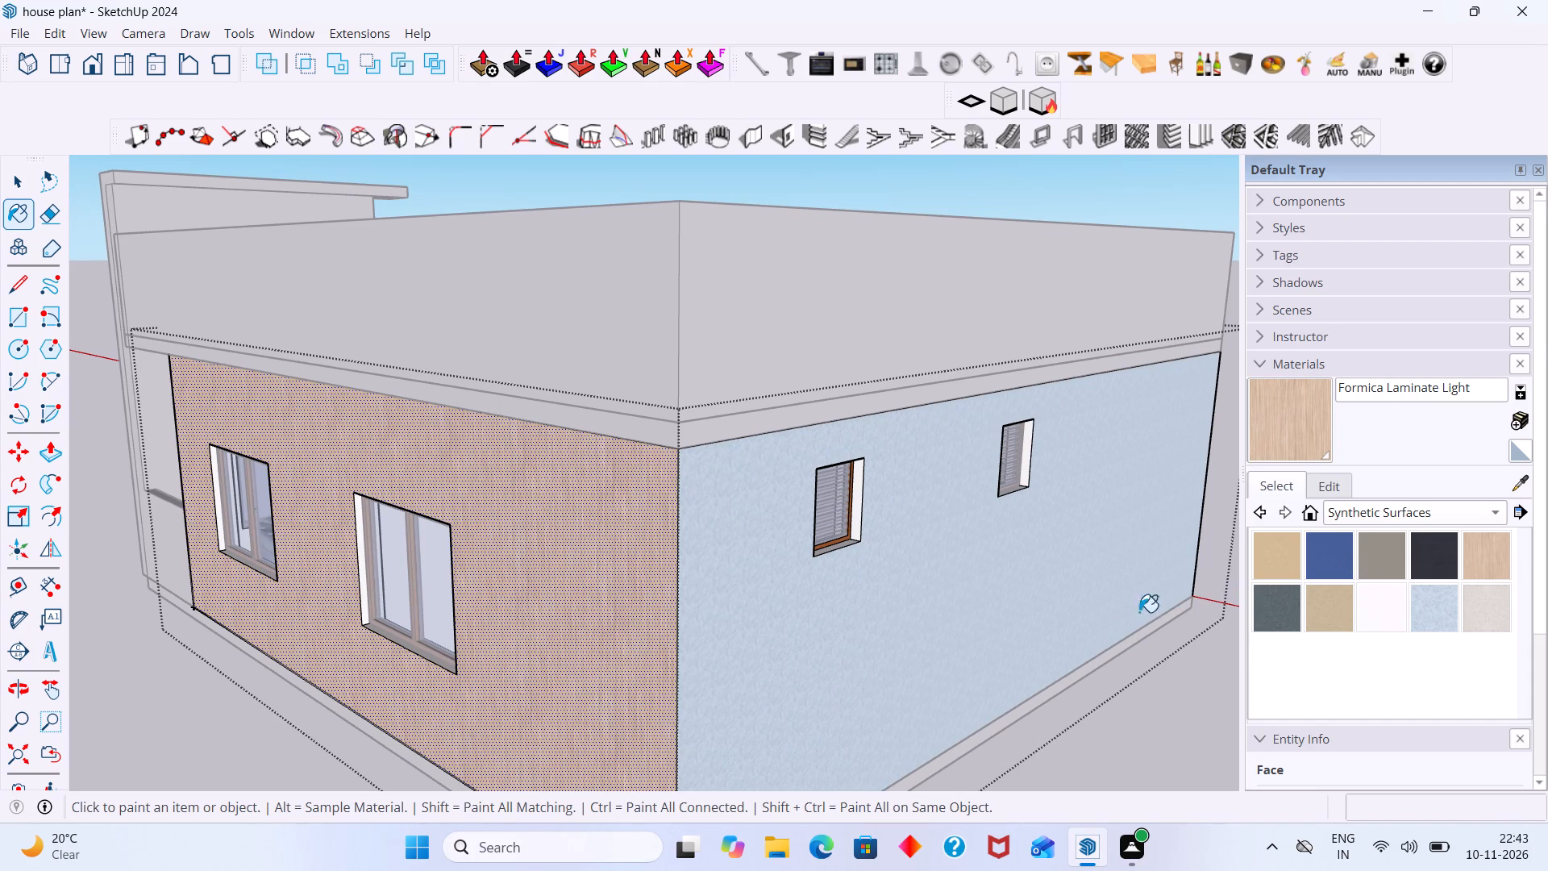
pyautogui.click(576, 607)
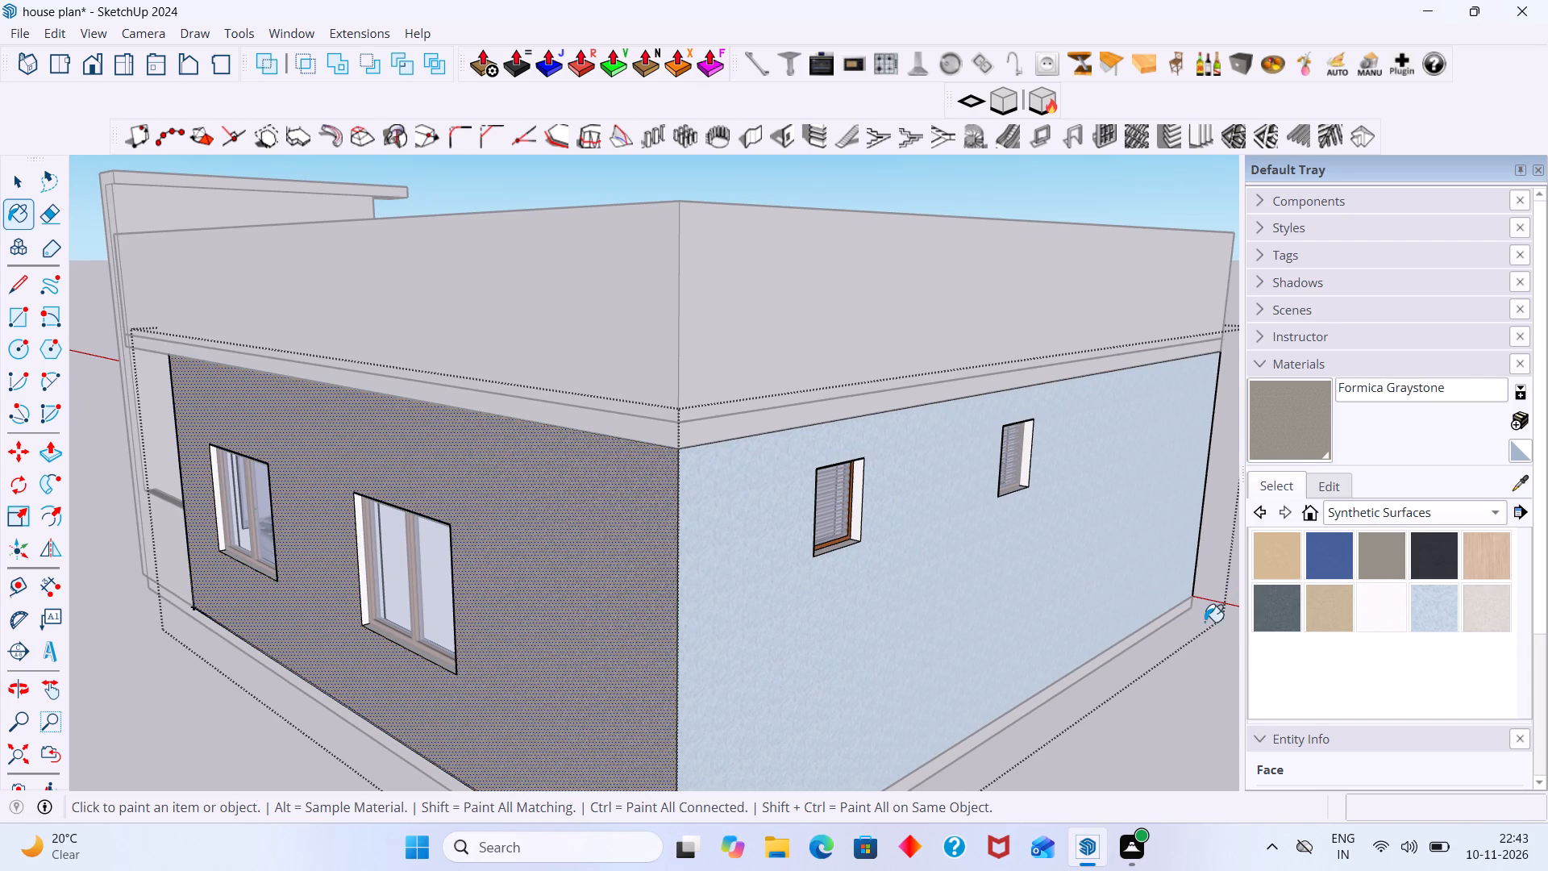
# Paint the two-window side wall with Quartz Light Brown and close the wall group.
pyautogui.click(1306, 611)
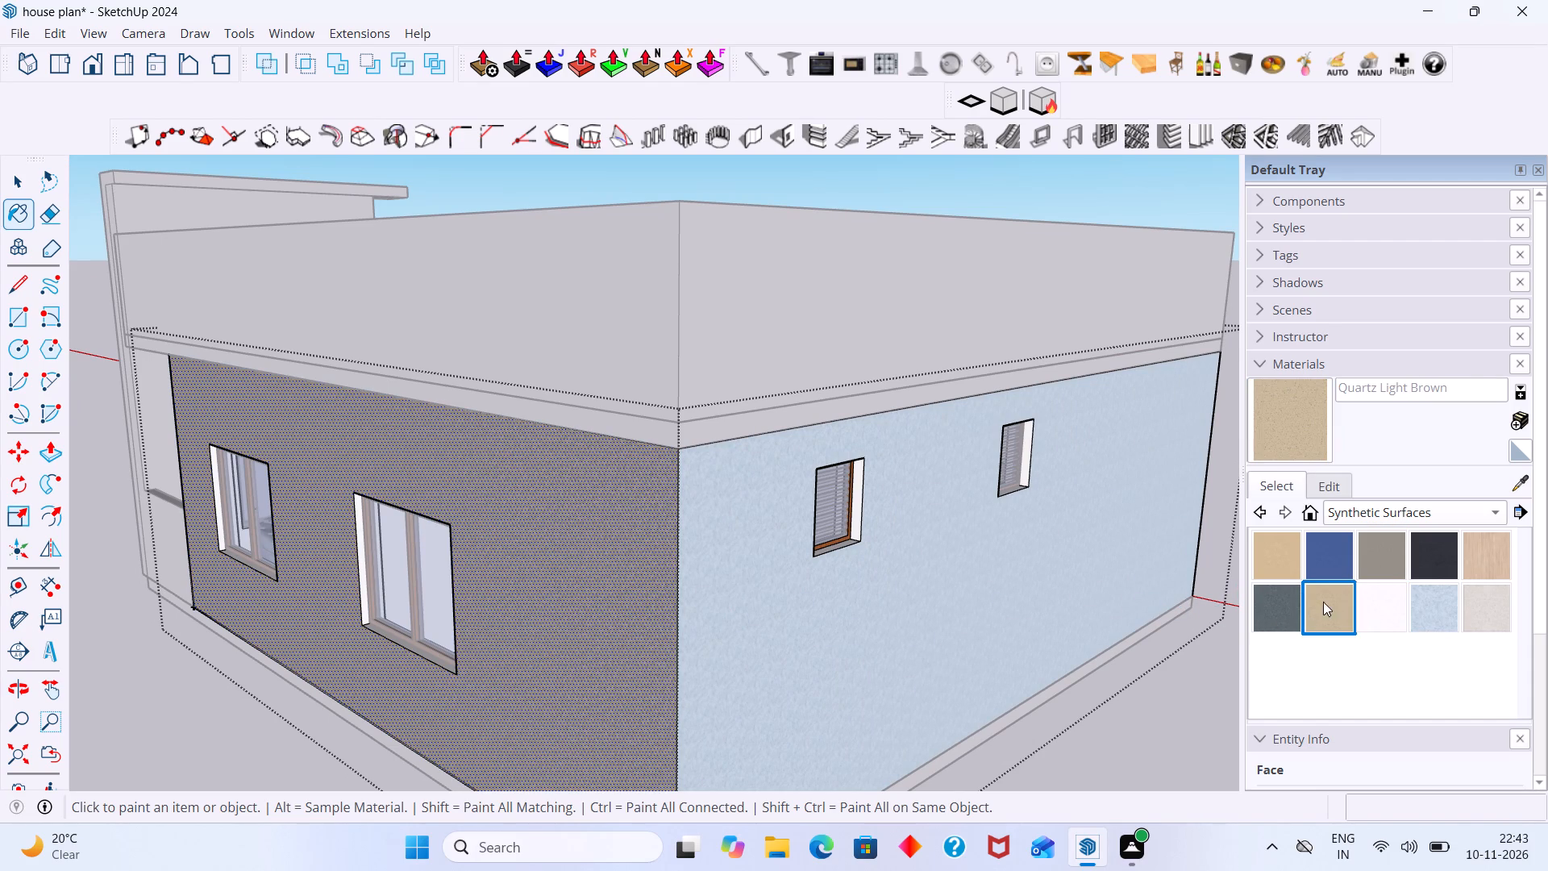
pyautogui.click(589, 614)
pyautogui.scroll(-3, 612, 598)
pyautogui.moveTo(722, 627); pyautogui.dragTo(898, 621, button='middle')
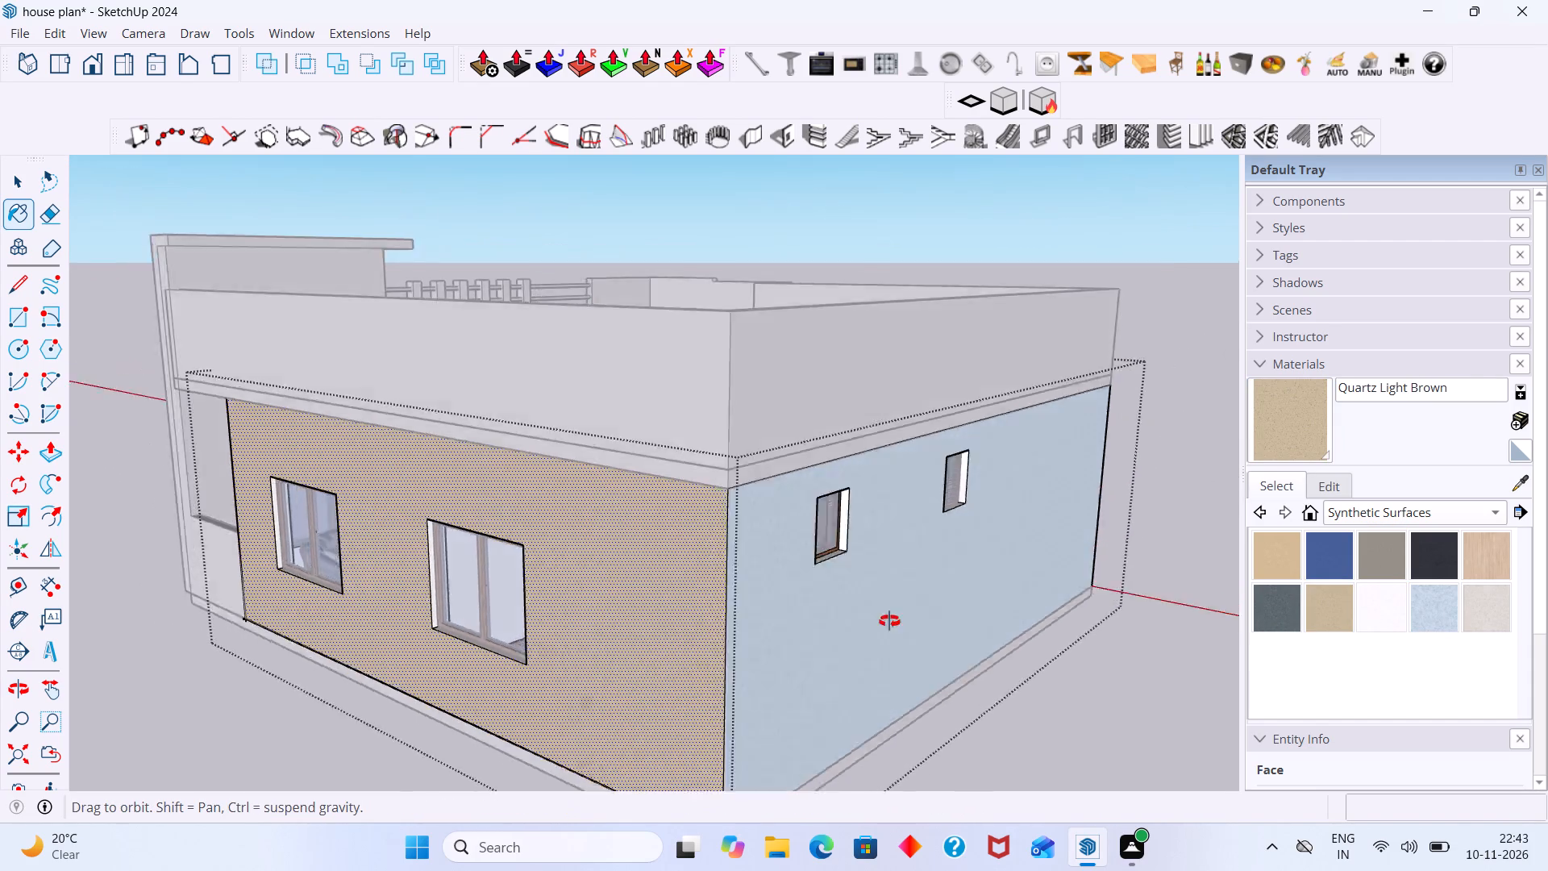
pyautogui.moveTo(898, 621); pyautogui.dragTo(761, 632, button='middle')
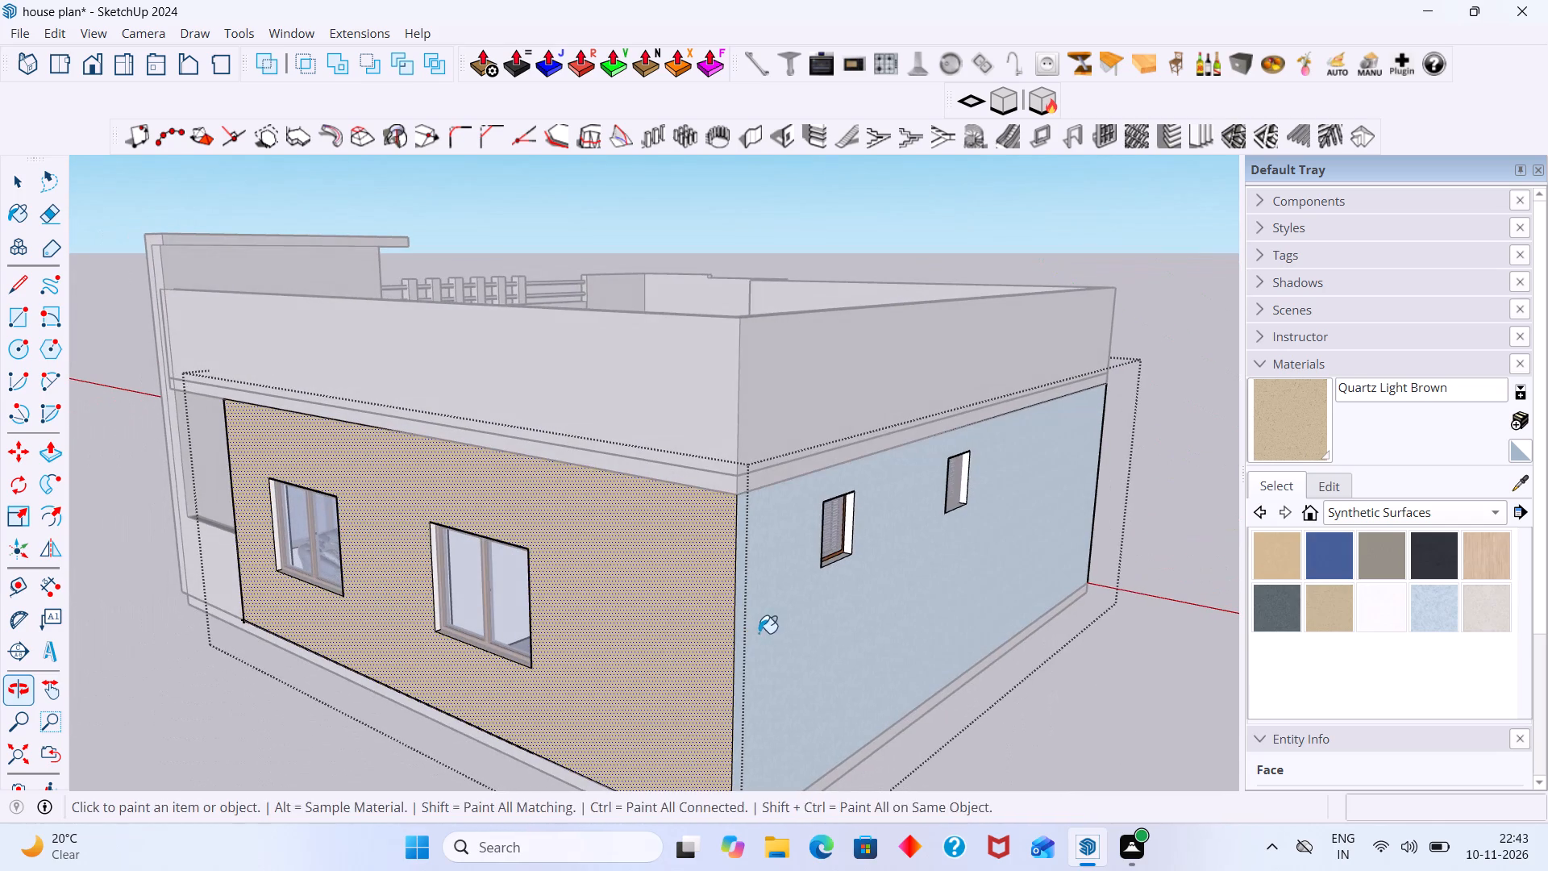
pyautogui.press('space')
pyautogui.click(1071, 708)
# Open the wall group again and paint the rear wall with Quartz Light Brown.
pyautogui.moveTo(1011, 664); pyautogui.dragTo(1211, 625, button='middle')
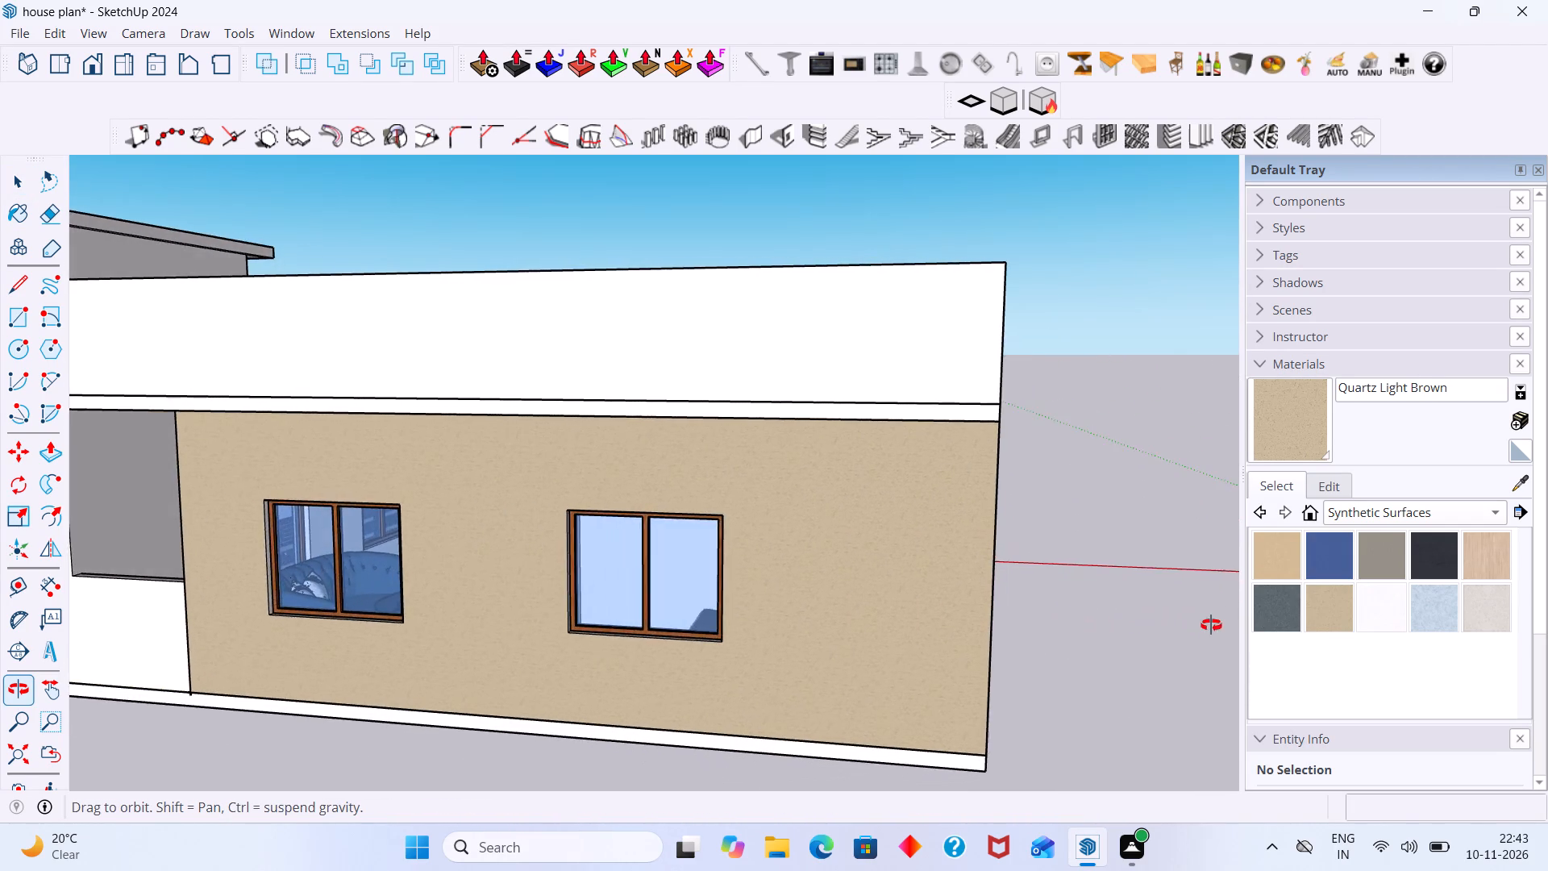
pyautogui.moveTo(1211, 625); pyautogui.dragTo(624, 582, button='middle')
pyautogui.click(602, 595)
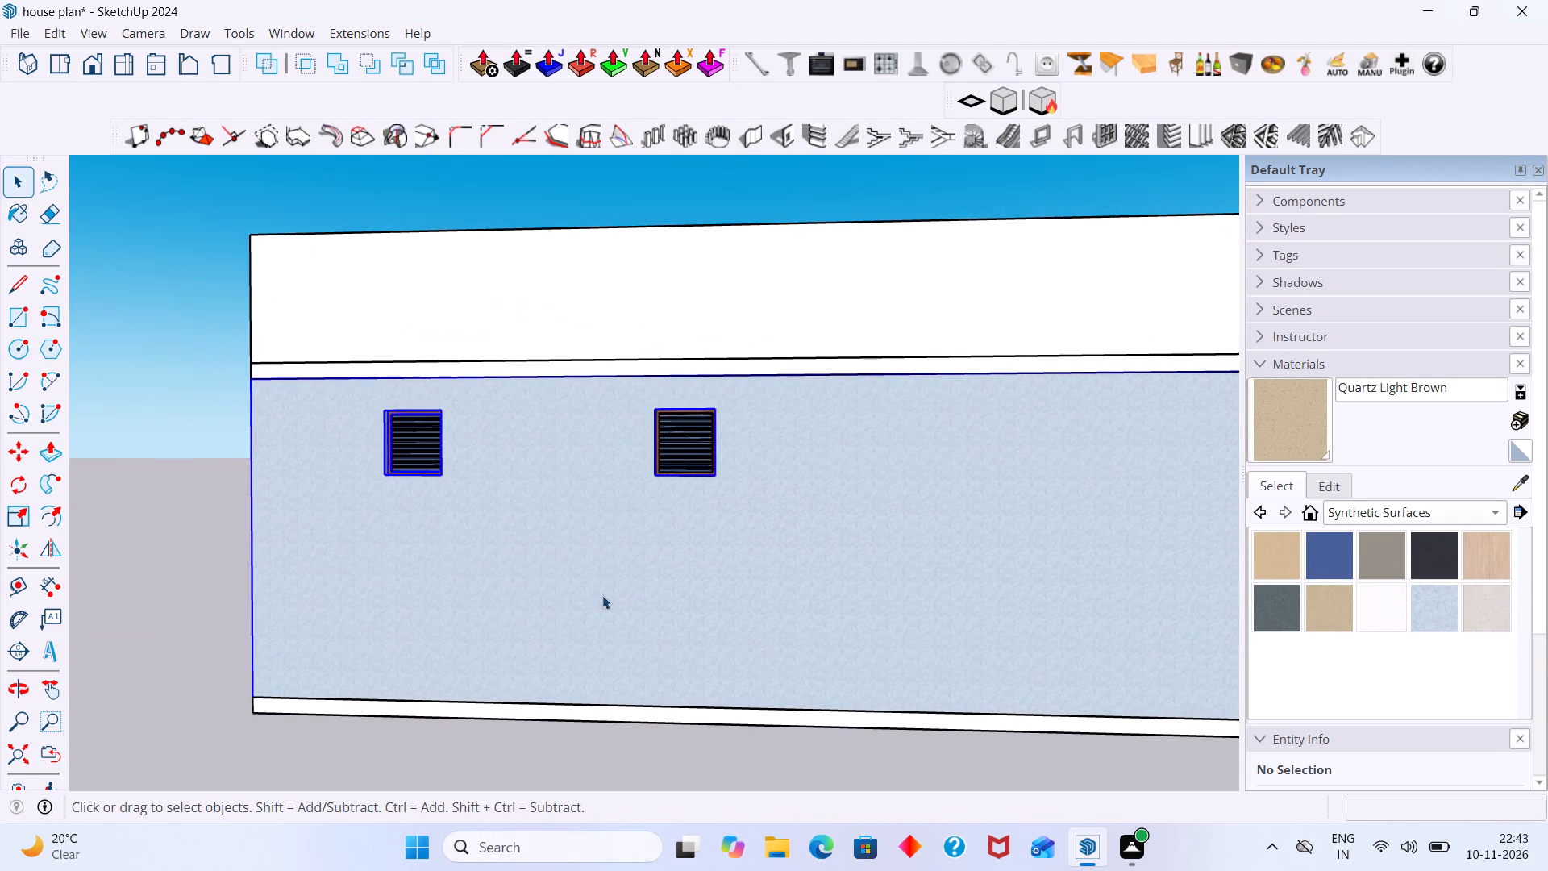
pyautogui.doubleClick(601, 595)
pyautogui.click(602, 611)
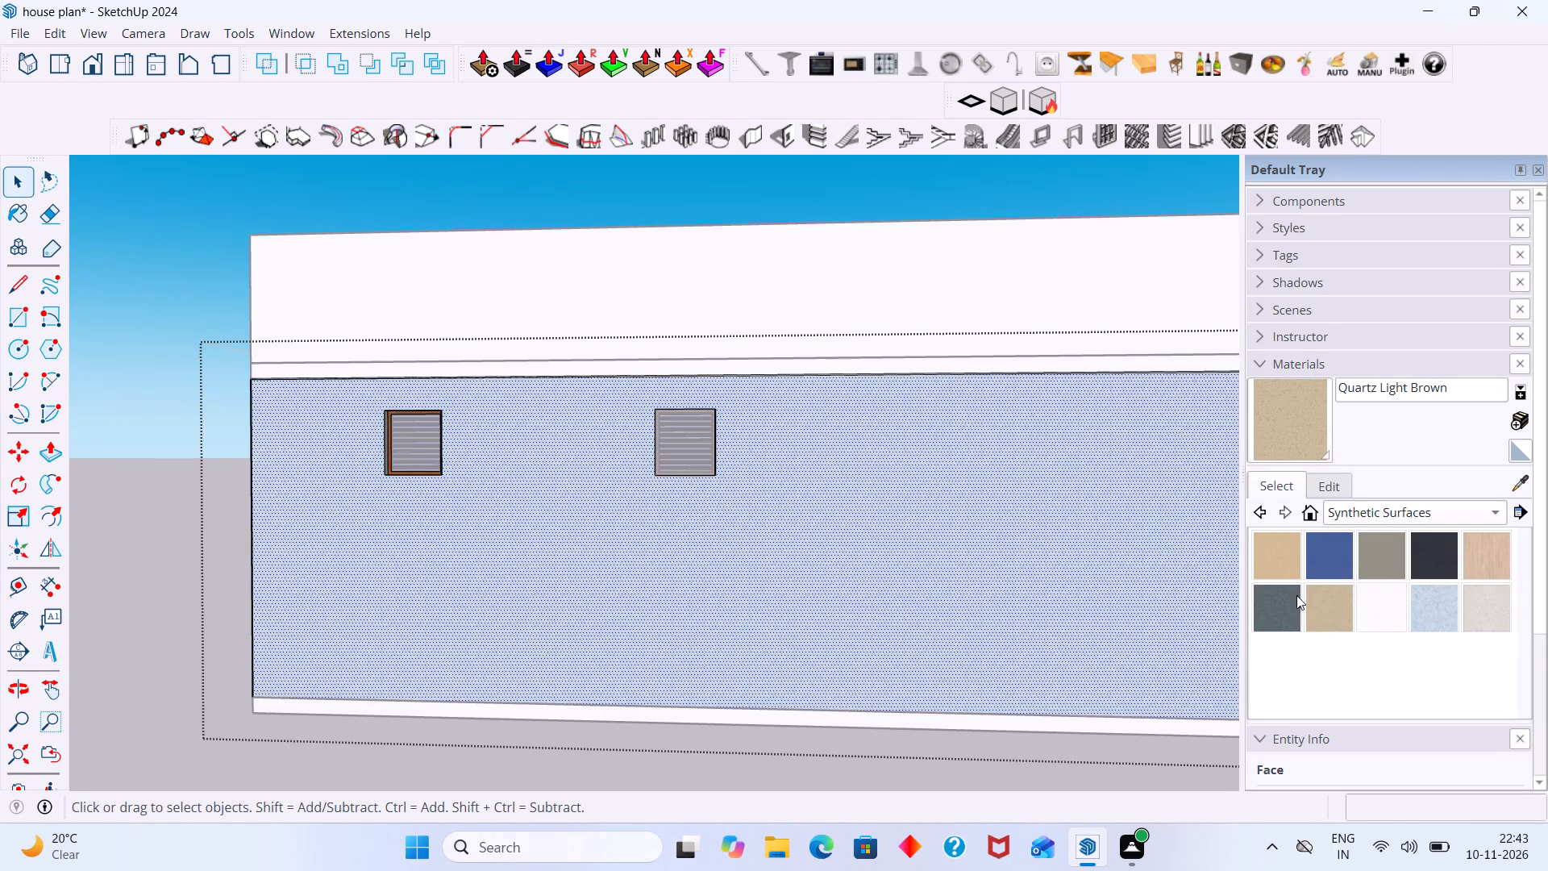
pyautogui.click(1316, 611)
pyautogui.click(719, 561)
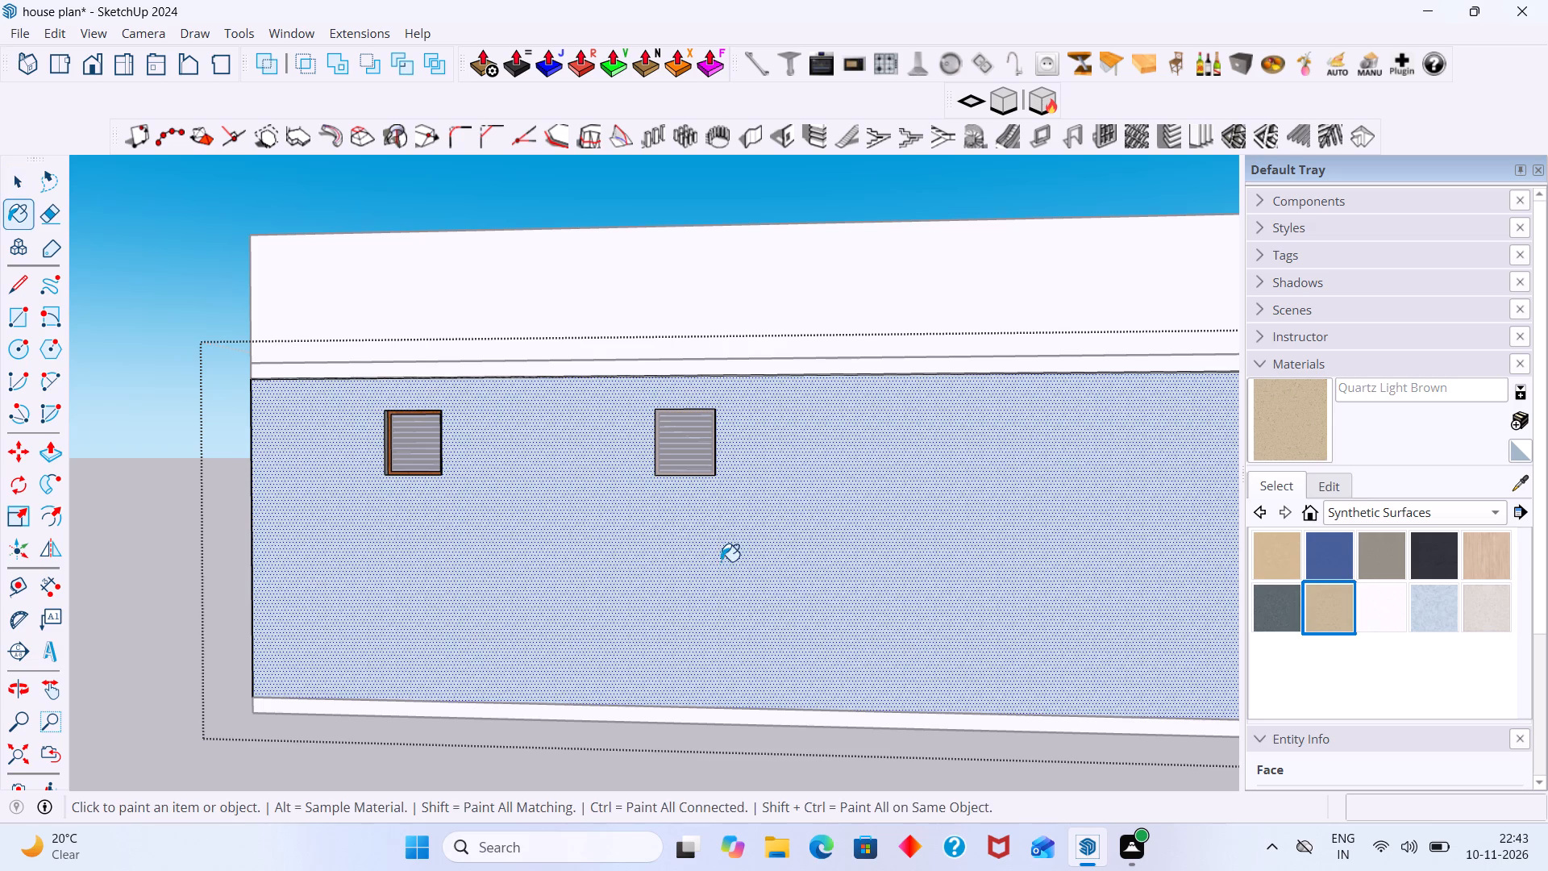
# Paint the three-window side wall with Quartz Light Brown and close the wall group.
pyautogui.scroll(-6, 730, 555)
pyautogui.moveTo(655, 563); pyautogui.dragTo(300, 579, button='middle')
pyautogui.scroll(3, 538, 591)
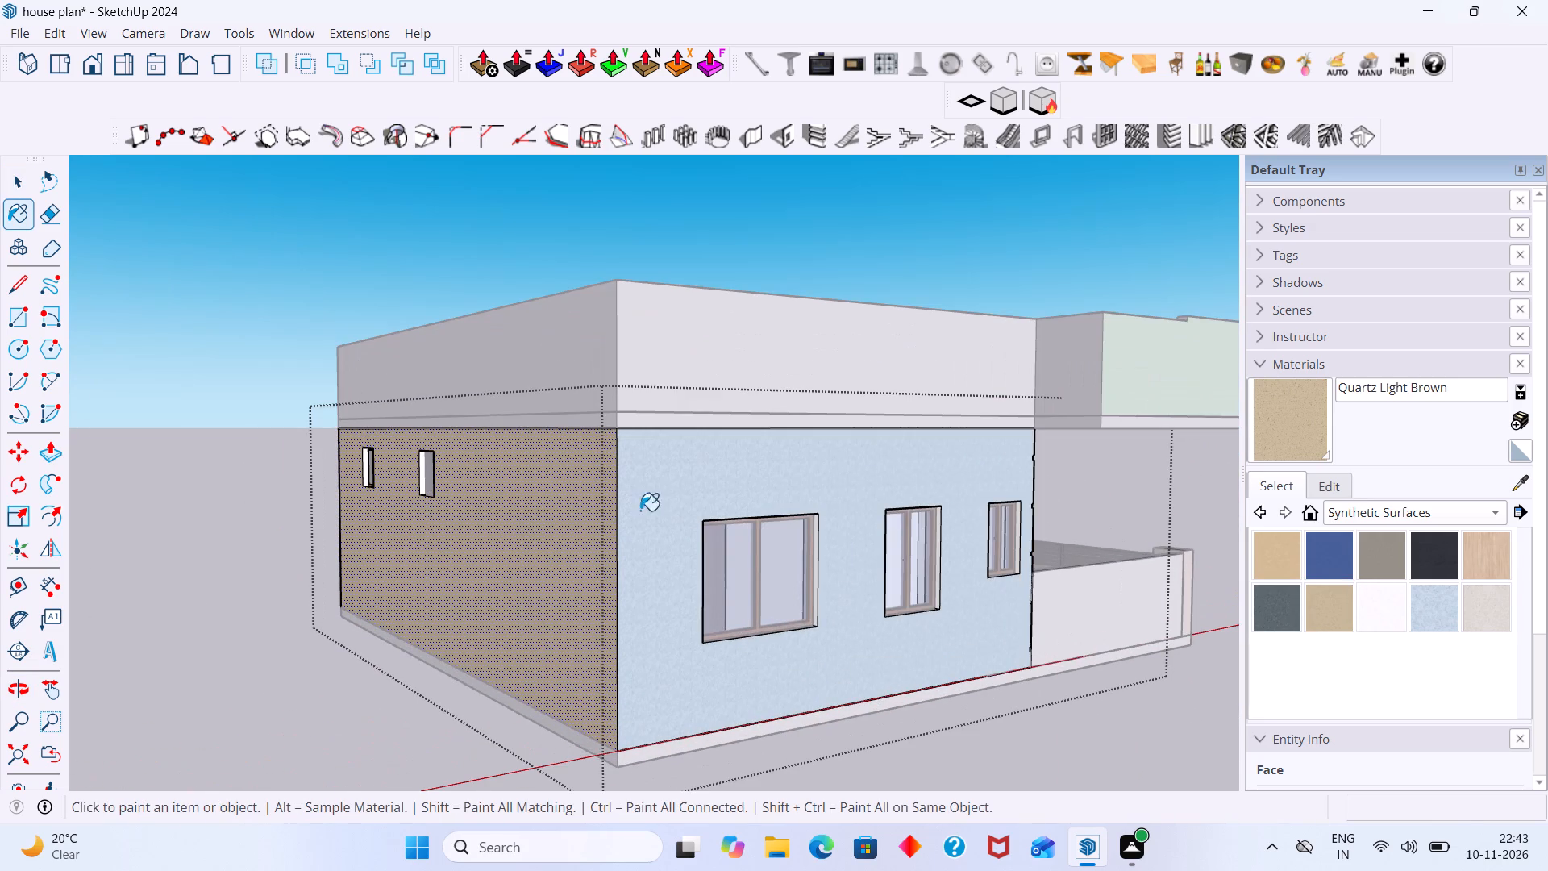
pyautogui.click(655, 499)
pyautogui.scroll(-6, 655, 498)
pyautogui.moveTo(676, 494); pyautogui.dragTo(497, 514, button='middle')
pyautogui.scroll(4, 818, 638)
pyautogui.click(857, 564)
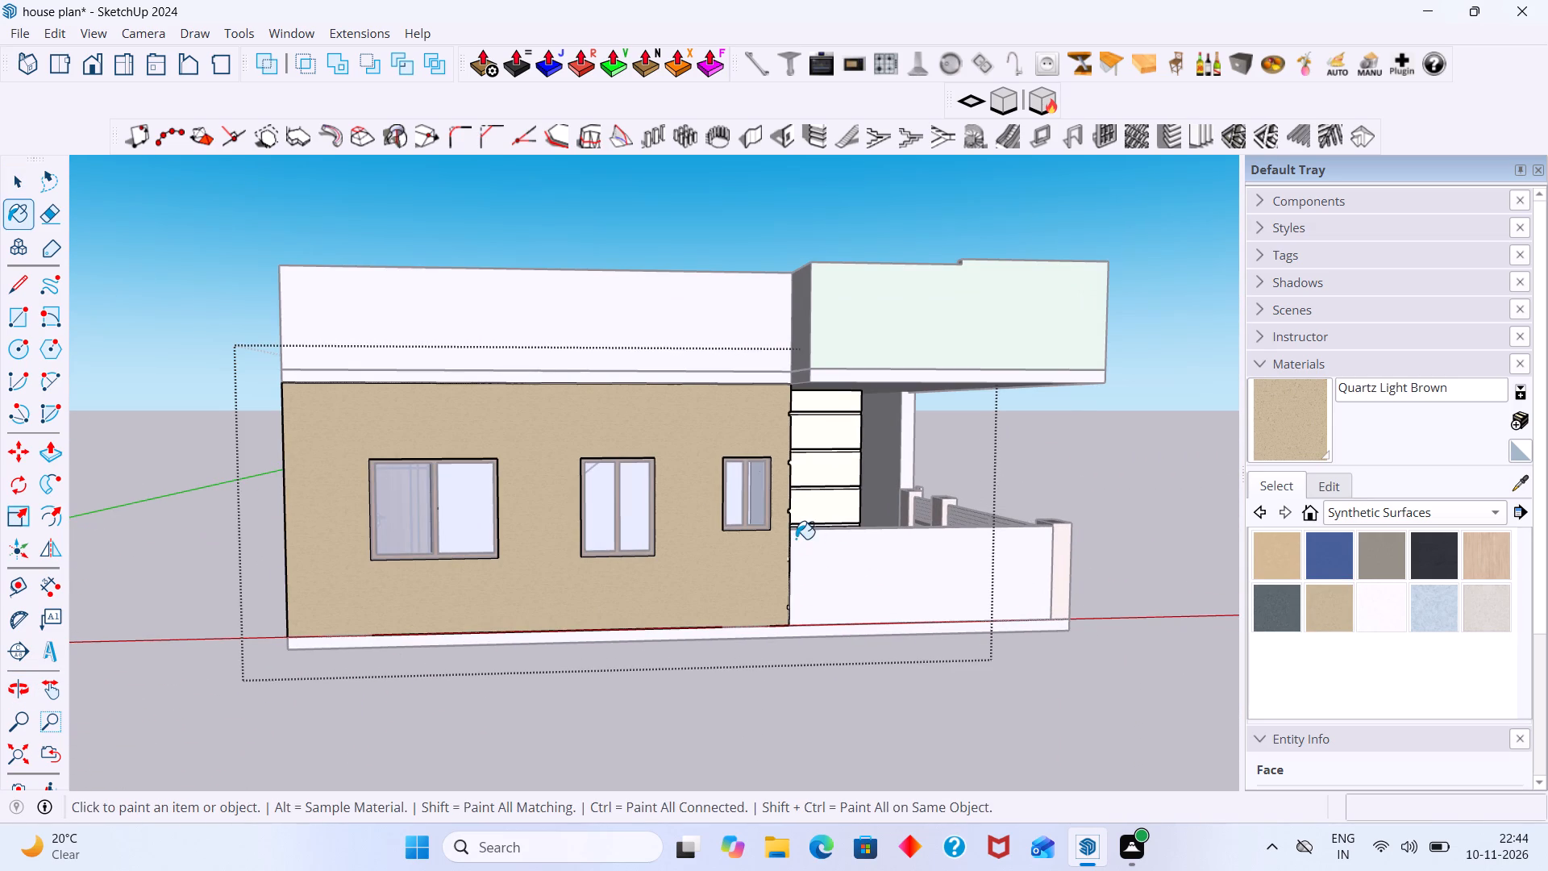
pyautogui.press('space')
pyautogui.click(1080, 465)
# Open the parapet group and paint the outer parapet faces above the rear and three-window walls with Quartz Light Brown.
pyautogui.scroll(-3, 976, 482)
pyautogui.moveTo(859, 581); pyautogui.dragTo(867, 598, button='middle')
pyautogui.scroll(-1, 865, 594)
pyautogui.moveTo(867, 598); pyautogui.dragTo(1144, 677, button='middle')
pyautogui.scroll(11, 773, 533)
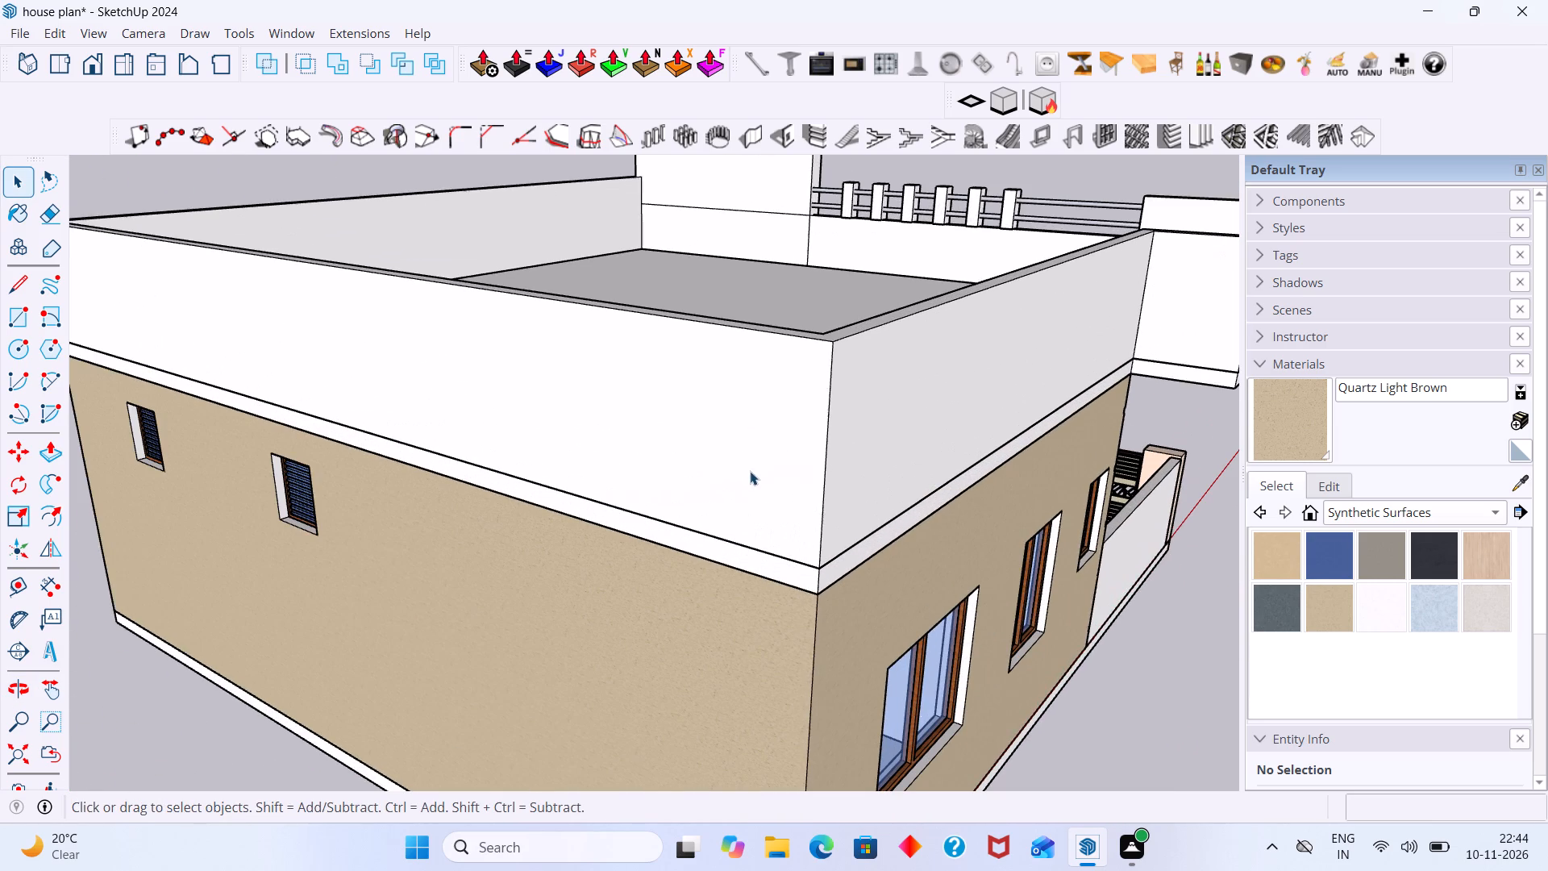
pyautogui.doubleClick(754, 466)
pyautogui.click(748, 470)
pyautogui.doubleClick(748, 470)
pyautogui.click(743, 477)
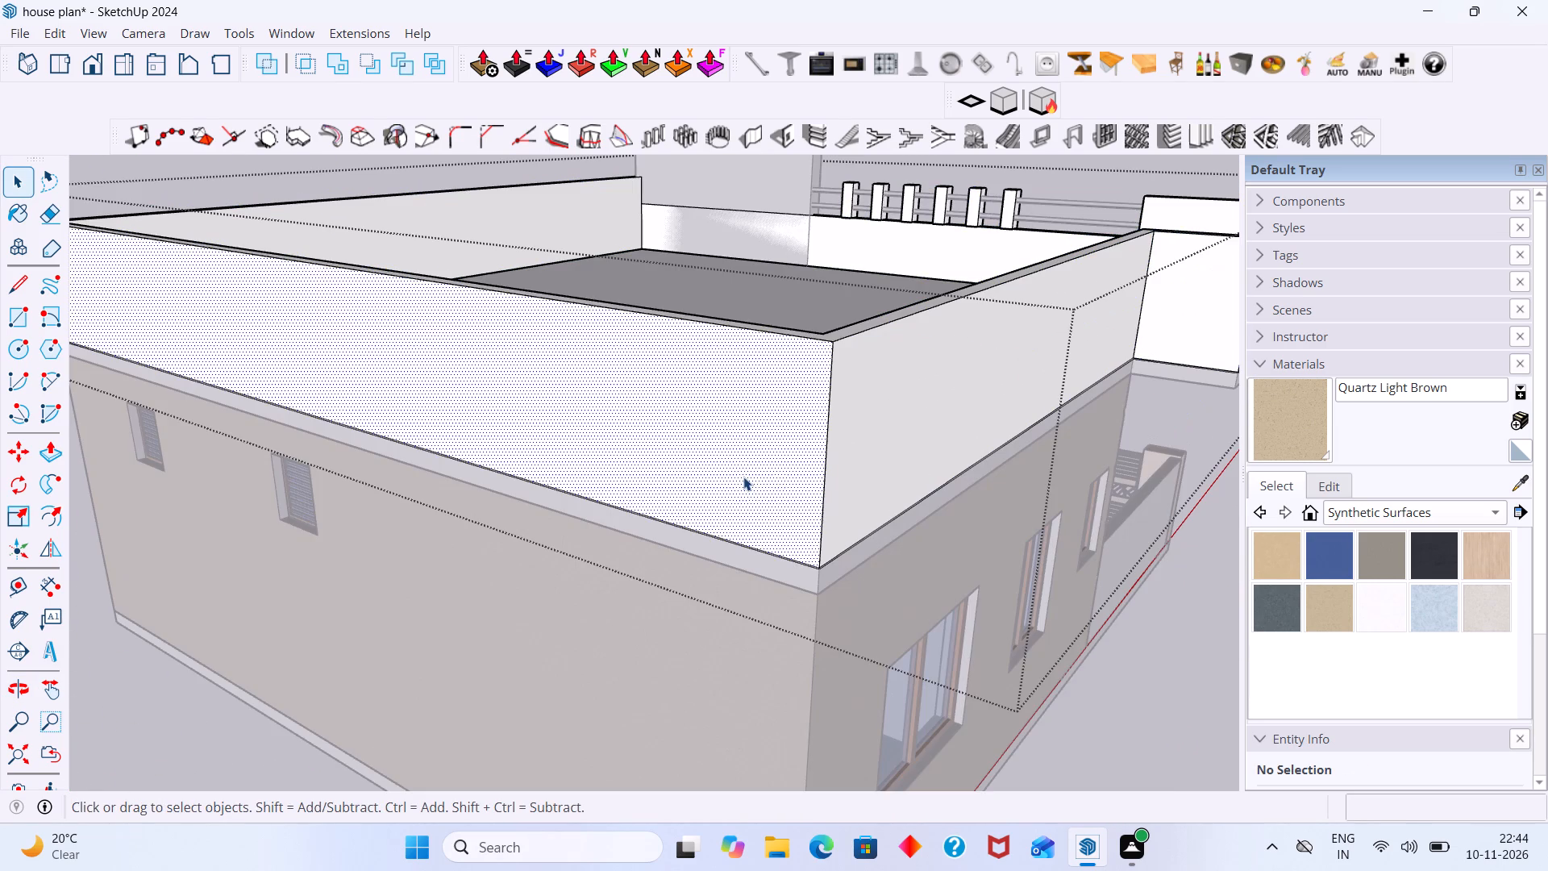
pyautogui.click(1288, 435)
pyautogui.click(764, 460)
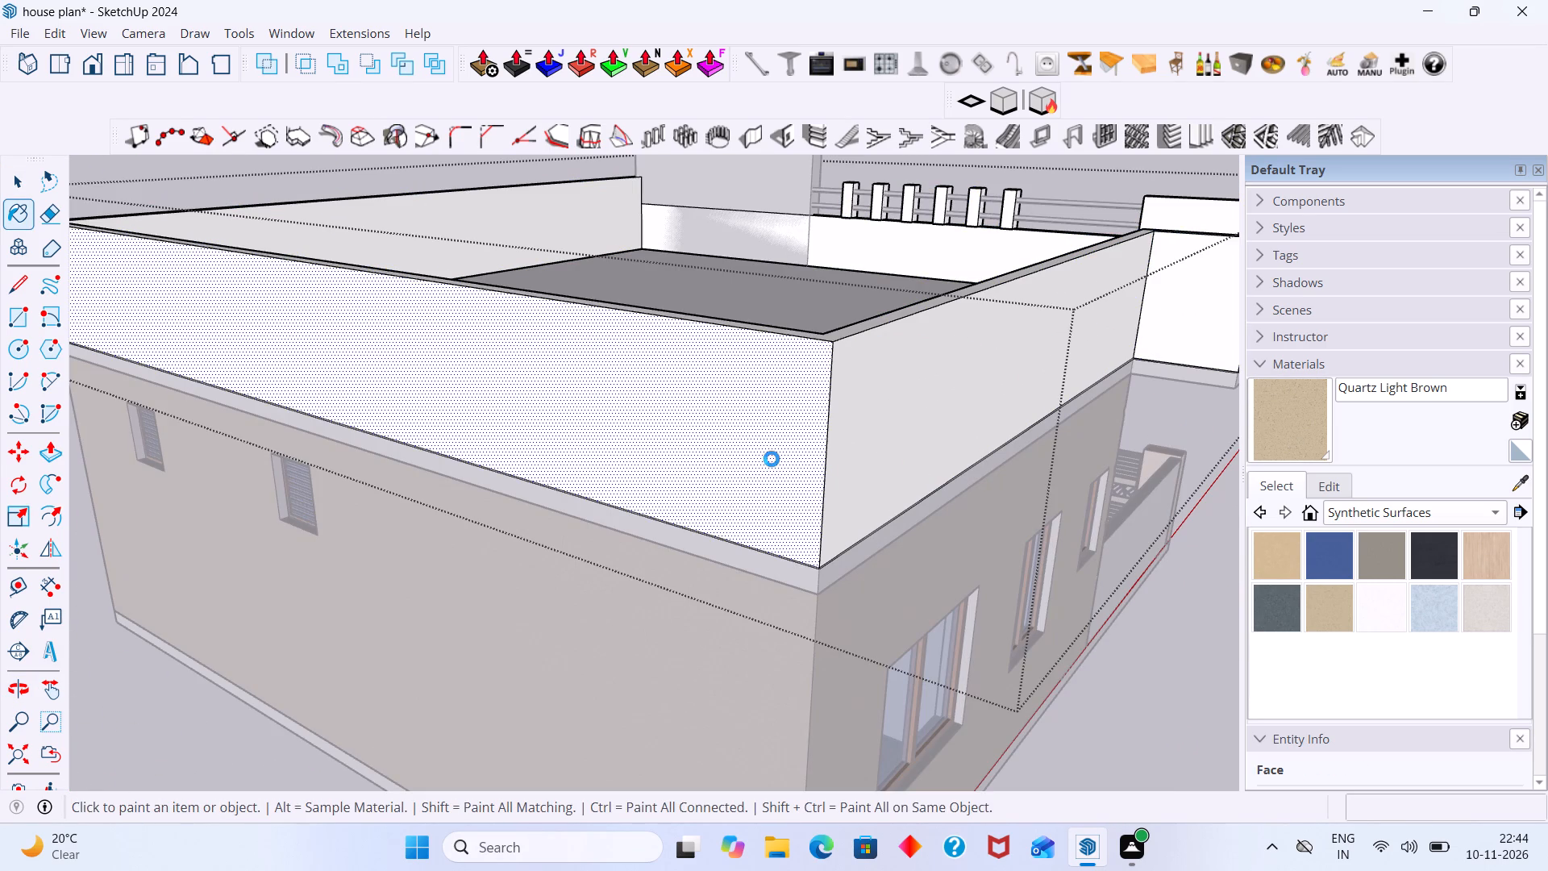
pyautogui.click(772, 466)
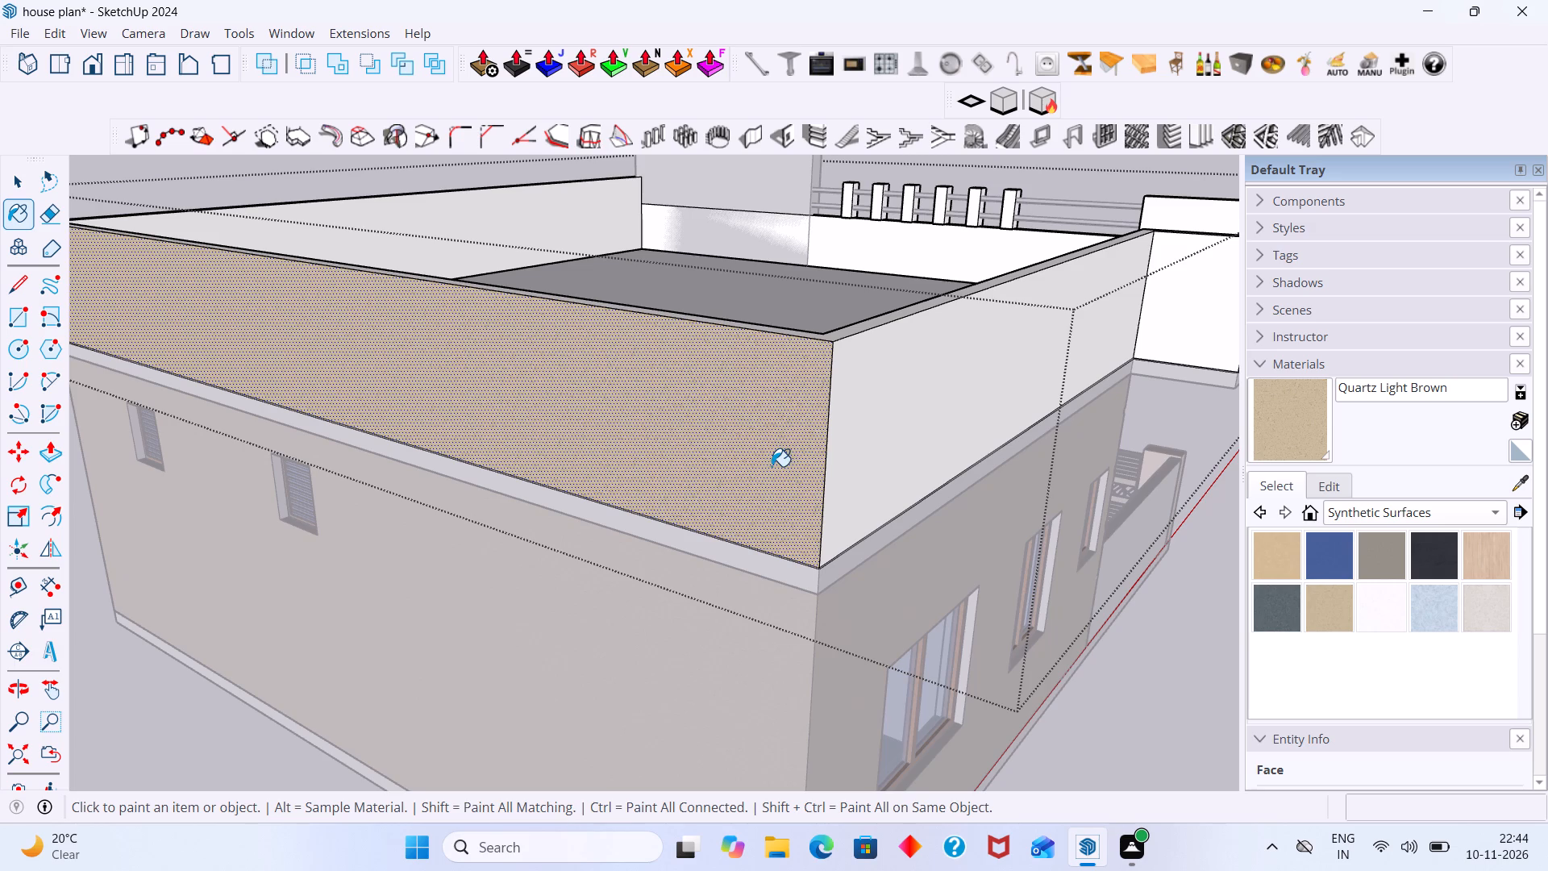
pyautogui.click(864, 454)
# Paint the top edge of the roof parapet with Quartz Light Brown.
pyautogui.scroll(-3, 859, 455)
pyautogui.moveTo(838, 498); pyautogui.dragTo(752, 506, button='middle')
pyautogui.scroll(6, 755, 410)
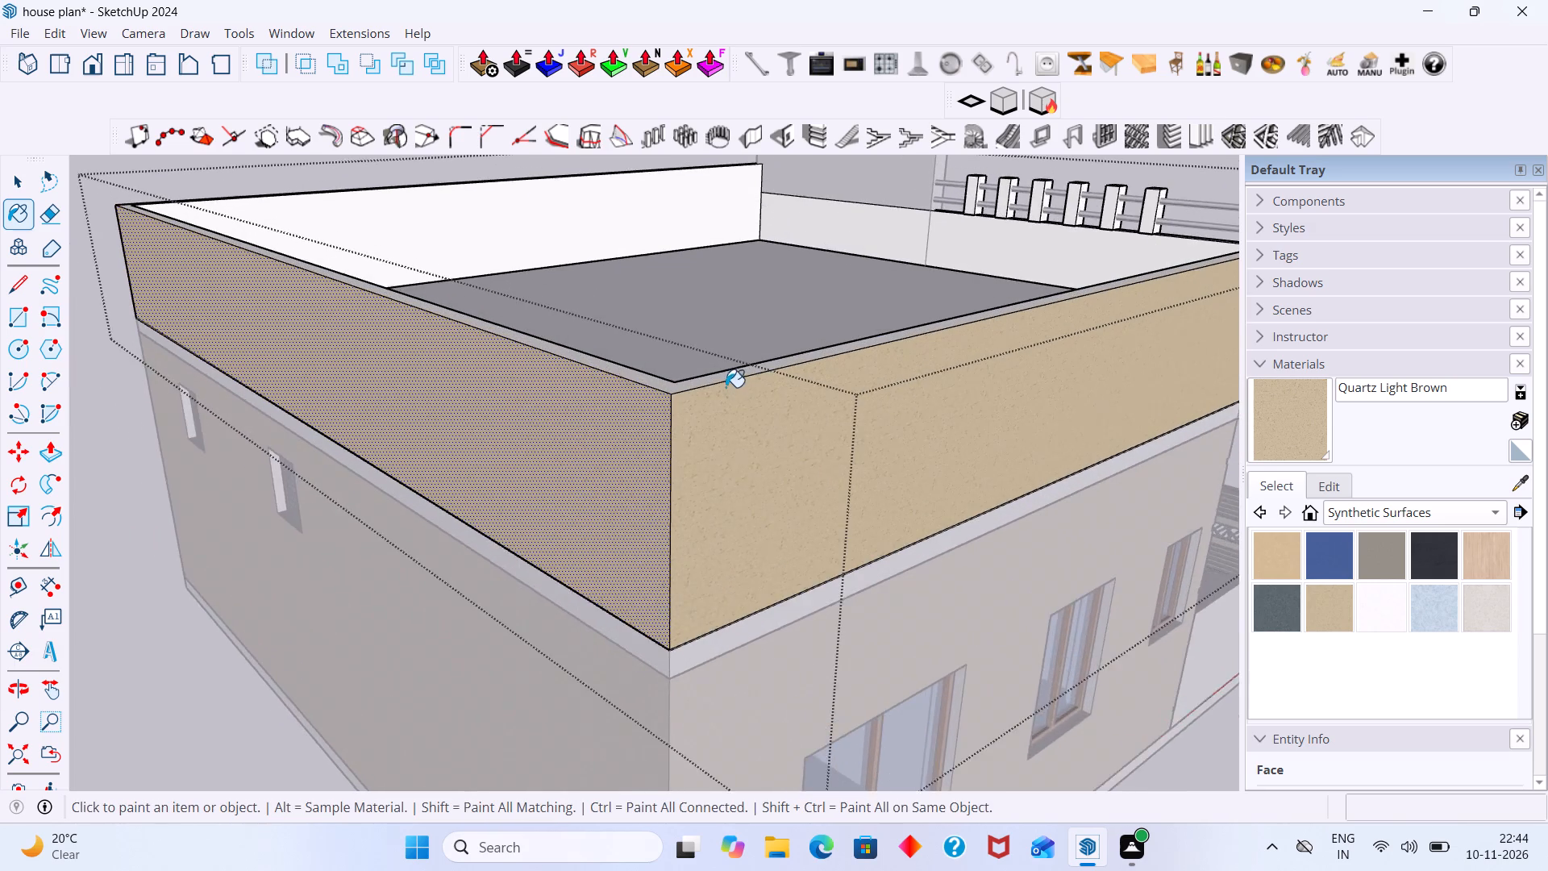
pyautogui.scroll(4, 709, 381)
pyautogui.moveTo(624, 431); pyautogui.dragTo(614, 505, button='middle')
pyautogui.scroll(2, 623, 461)
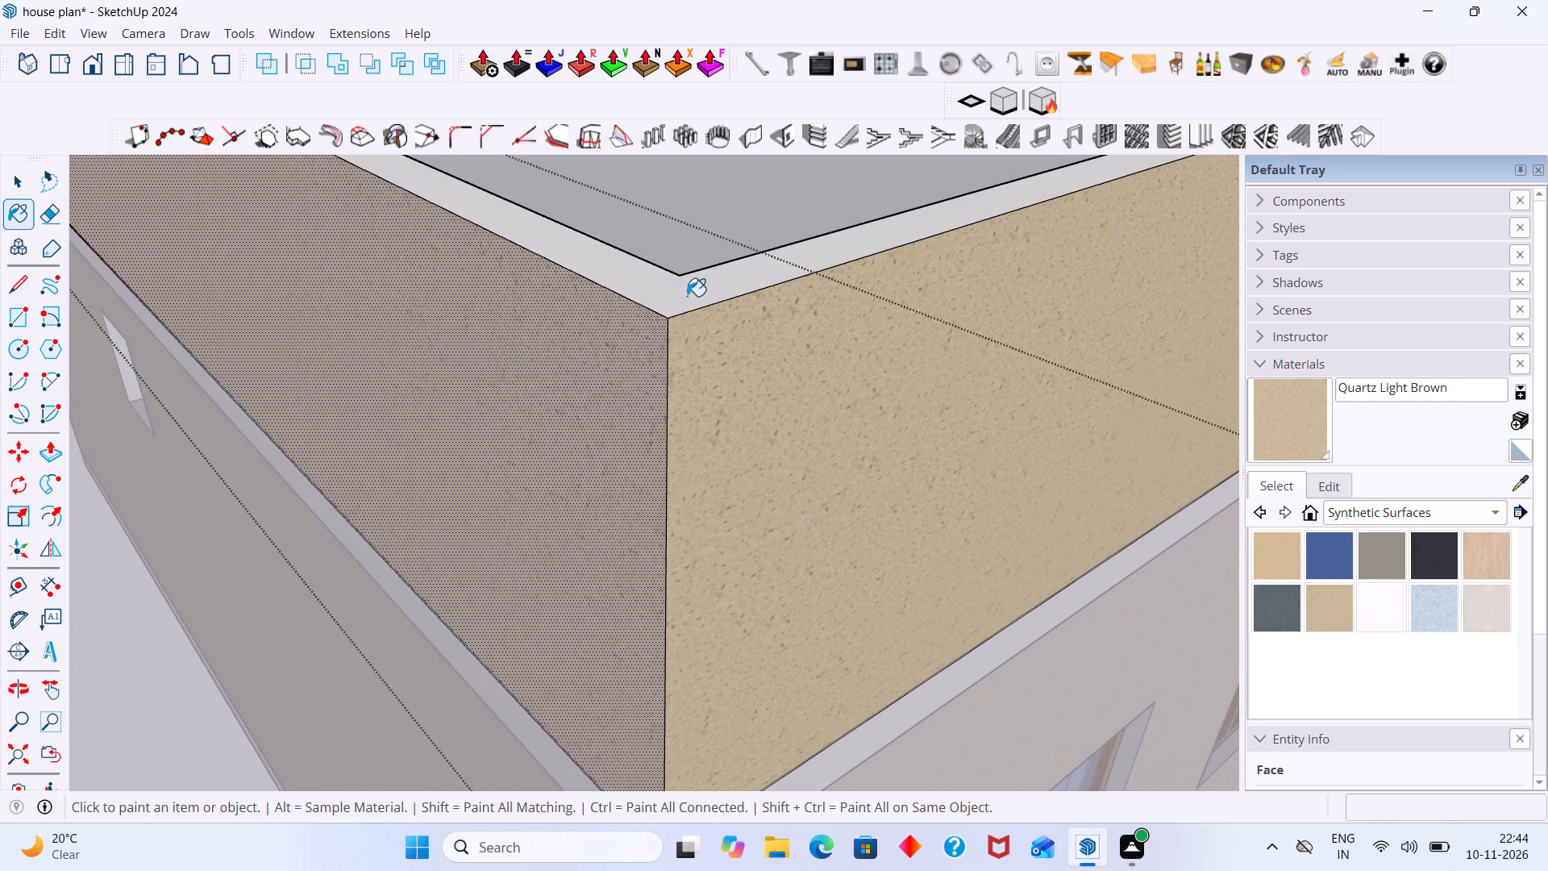
pyautogui.click(685, 289)
pyautogui.scroll(-20, 683, 308)
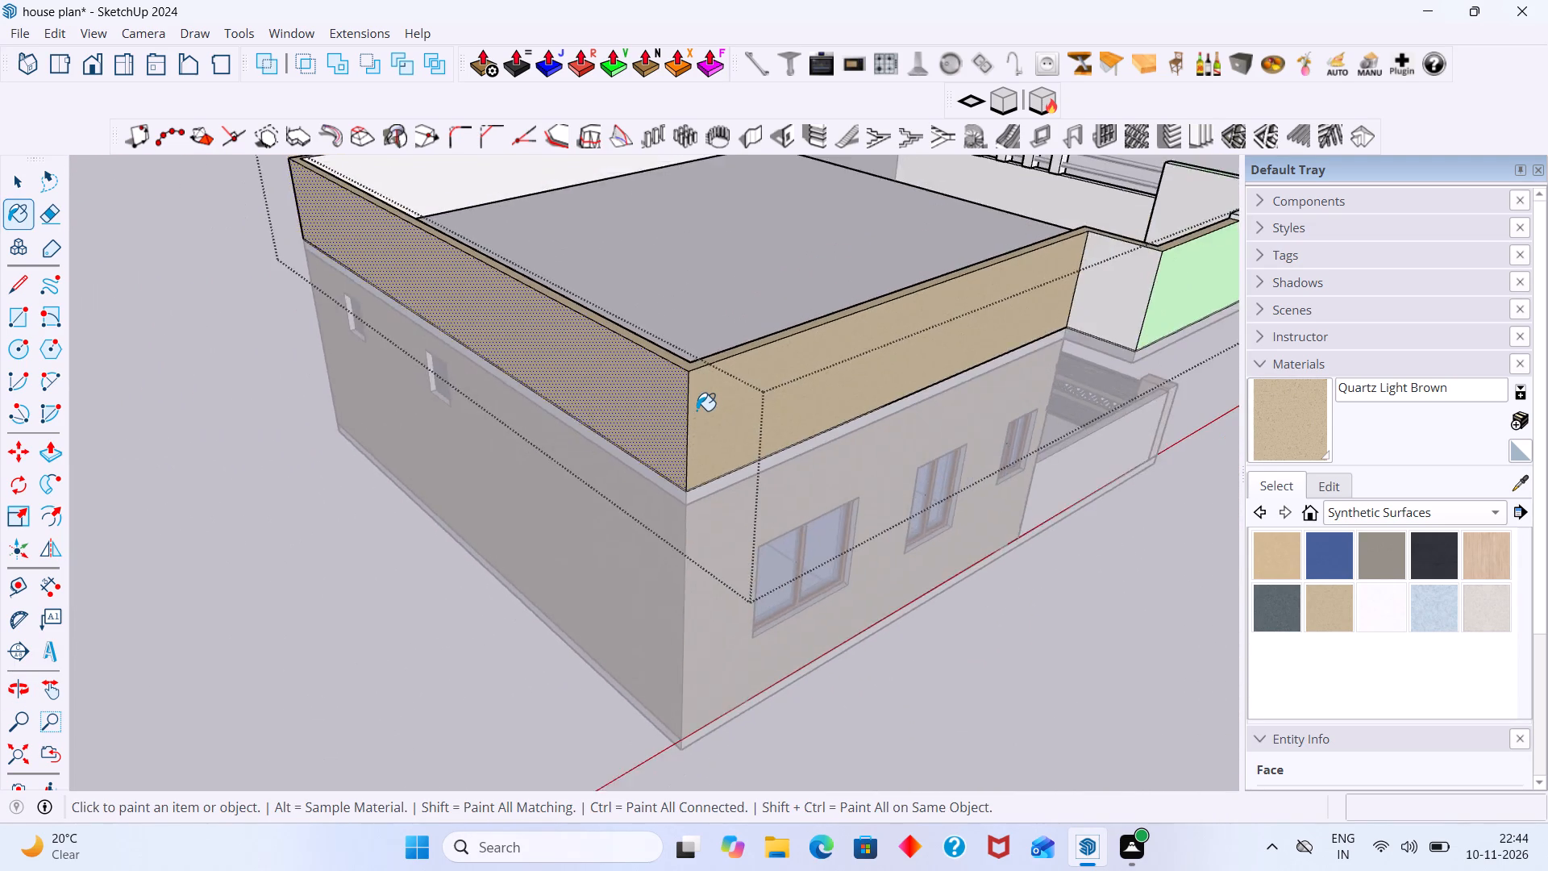
# Paint the outer parapet face above the two-window side wall with Quartz Light Brown.
pyautogui.moveTo(697, 412); pyautogui.dragTo(1170, 451, button='middle')
pyautogui.moveTo(374, 433); pyautogui.dragTo(814, 427, button='middle')
pyautogui.scroll(2, 605, 487)
pyautogui.click(611, 486)
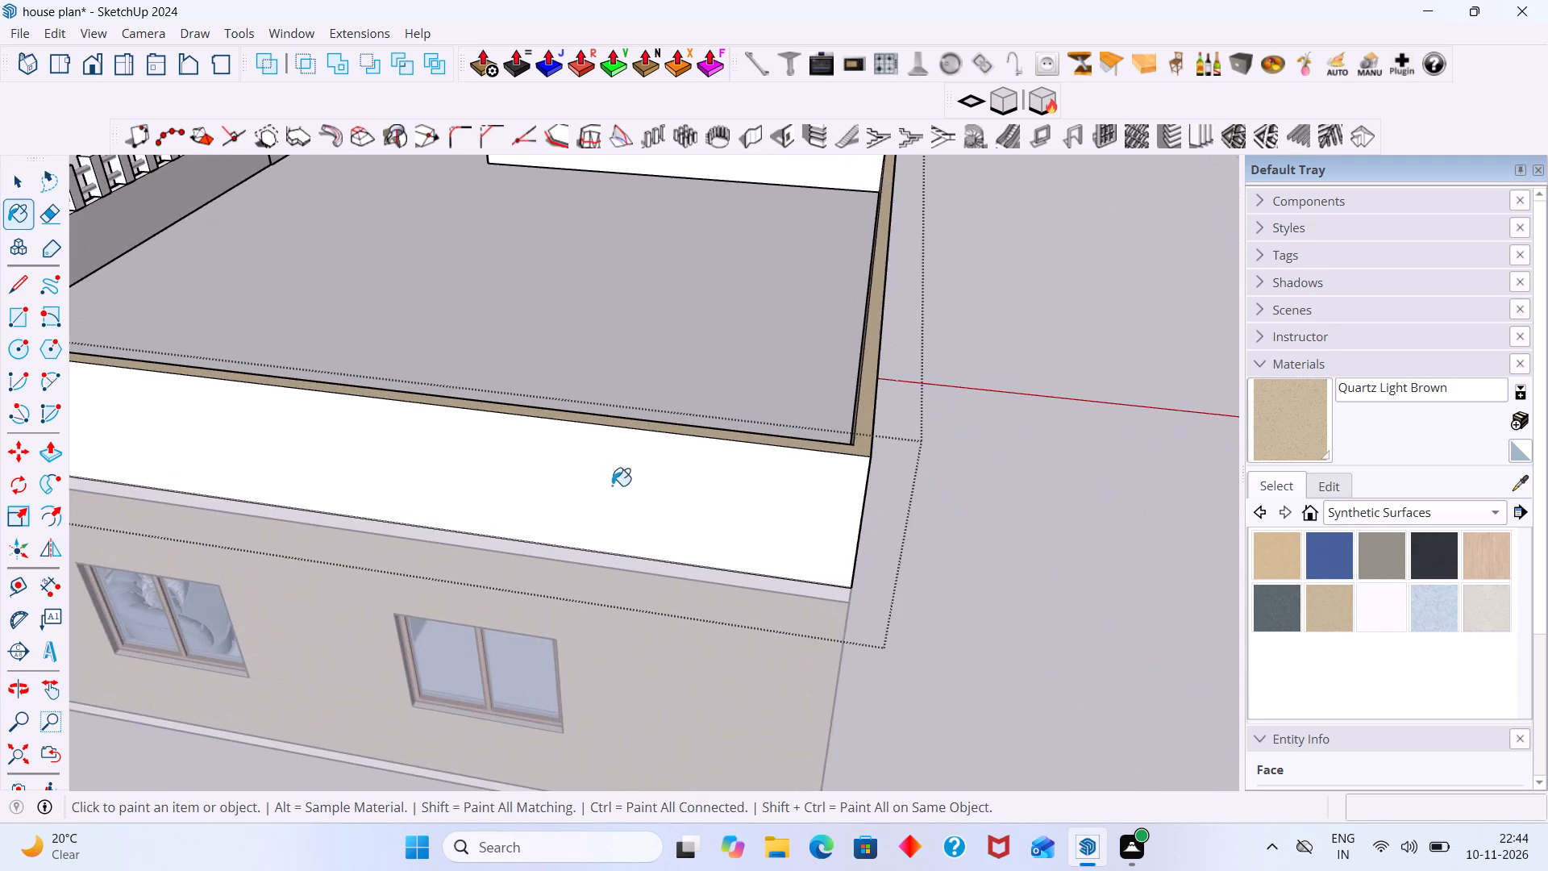
# Paint the roof-side inner faces of the rear parapet and both long side parapets with Quartz Light Brown.
pyautogui.scroll(-6, 622, 475)
pyautogui.click(668, 240)
pyautogui.scroll(-3, 668, 243)
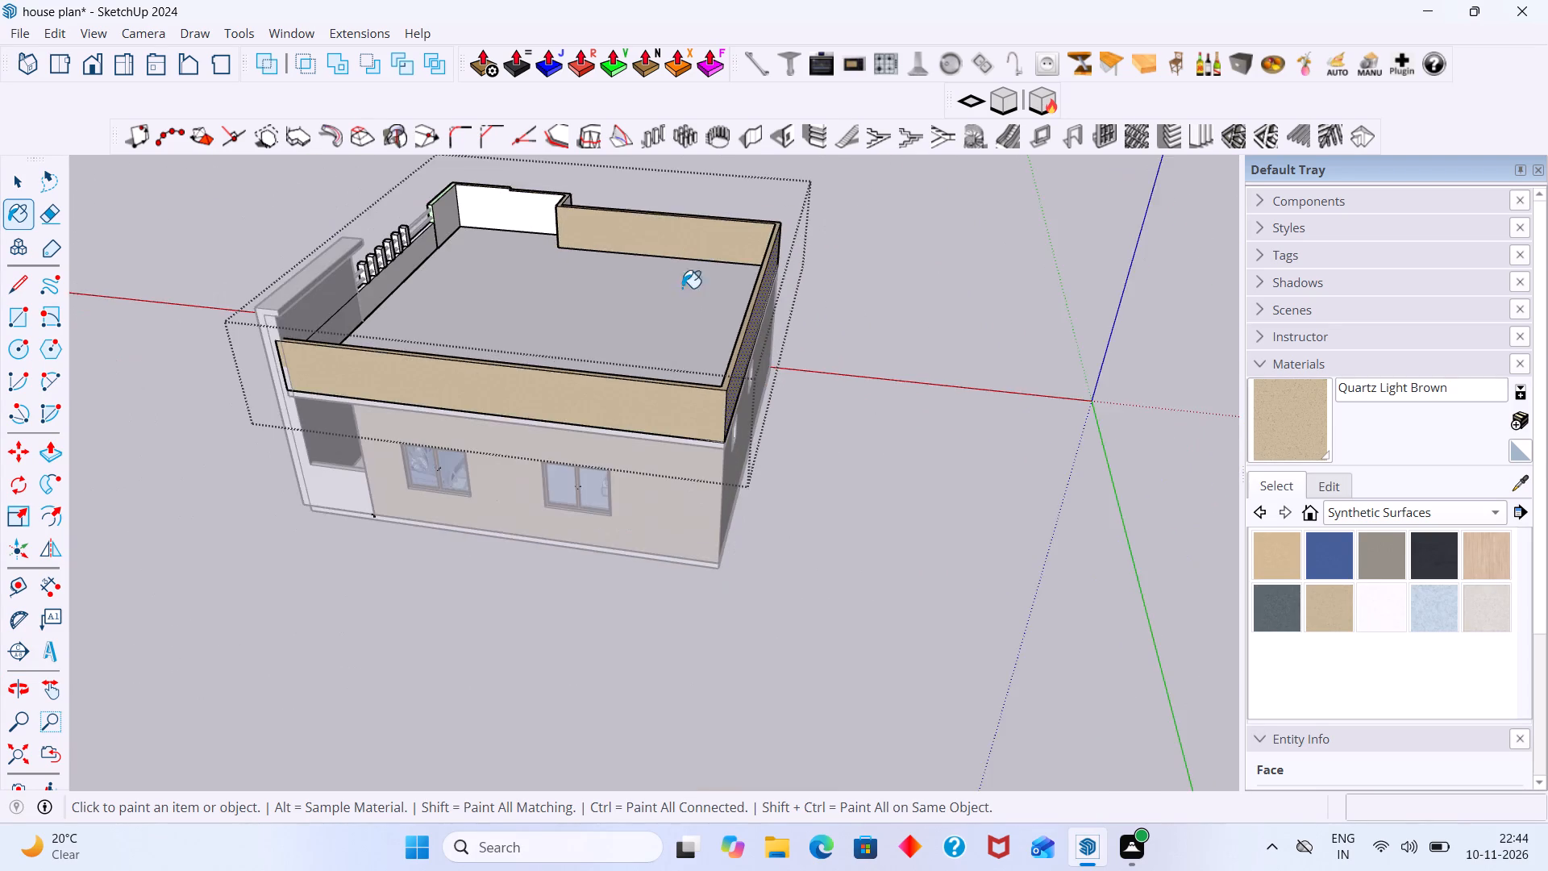
pyautogui.moveTo(722, 305); pyautogui.dragTo(880, 319, button='middle')
pyautogui.scroll(2, 641, 299)
pyautogui.moveTo(642, 306); pyautogui.dragTo(854, 310, button='middle')
pyautogui.scroll(2, 751, 299)
pyautogui.click(735, 301)
pyautogui.scroll(-2, 717, 308)
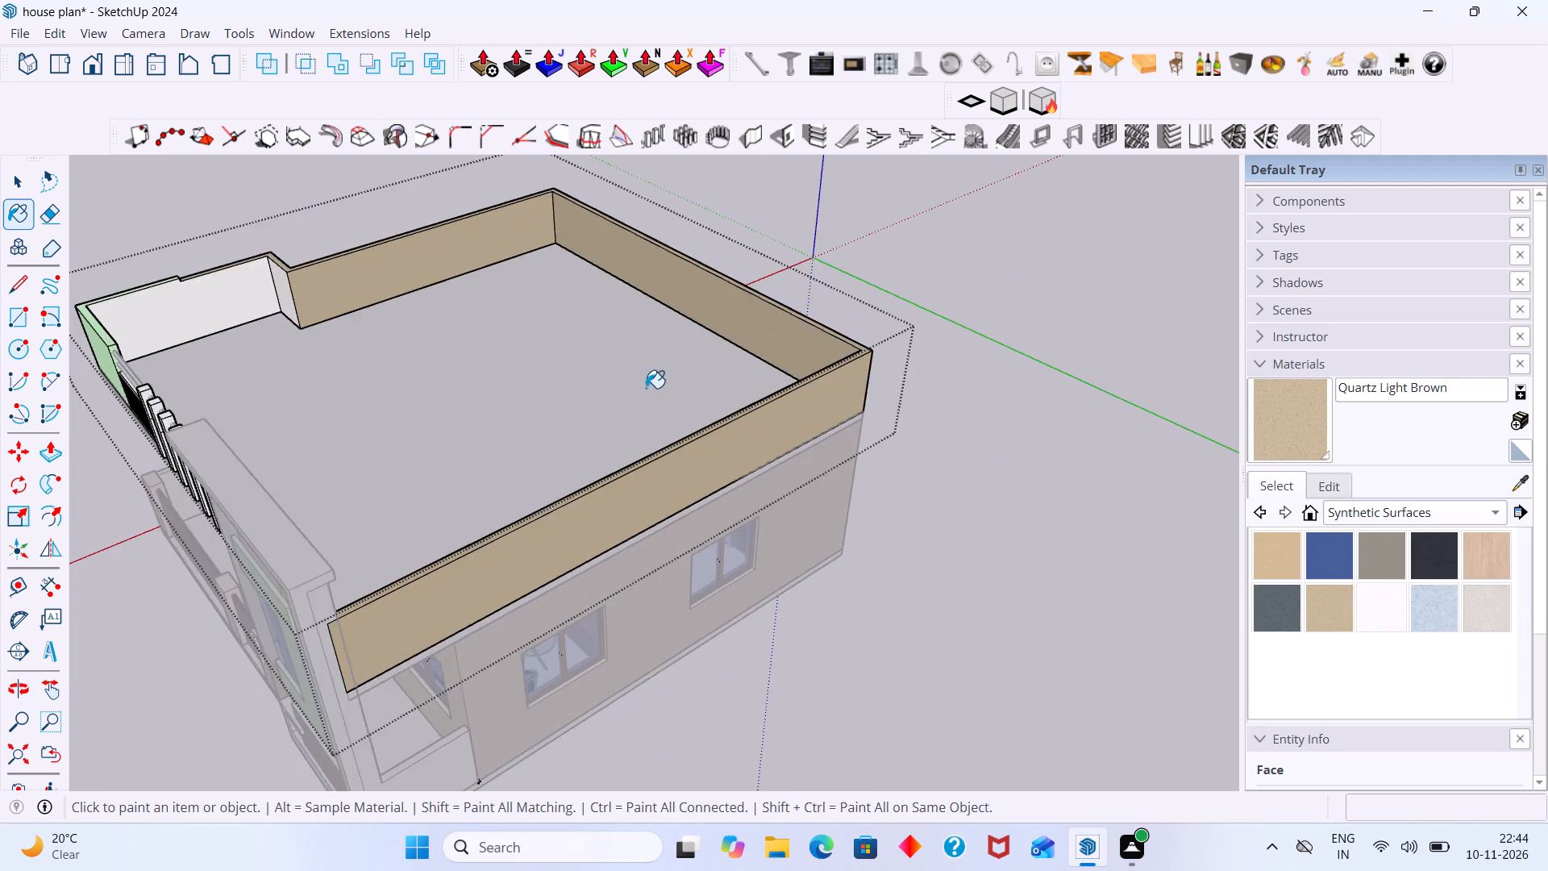
pyautogui.moveTo(645, 388); pyautogui.dragTo(1173, 448, button='middle')
pyautogui.scroll(4, 904, 454)
pyautogui.click(827, 458)
pyautogui.scroll(-4, 818, 466)
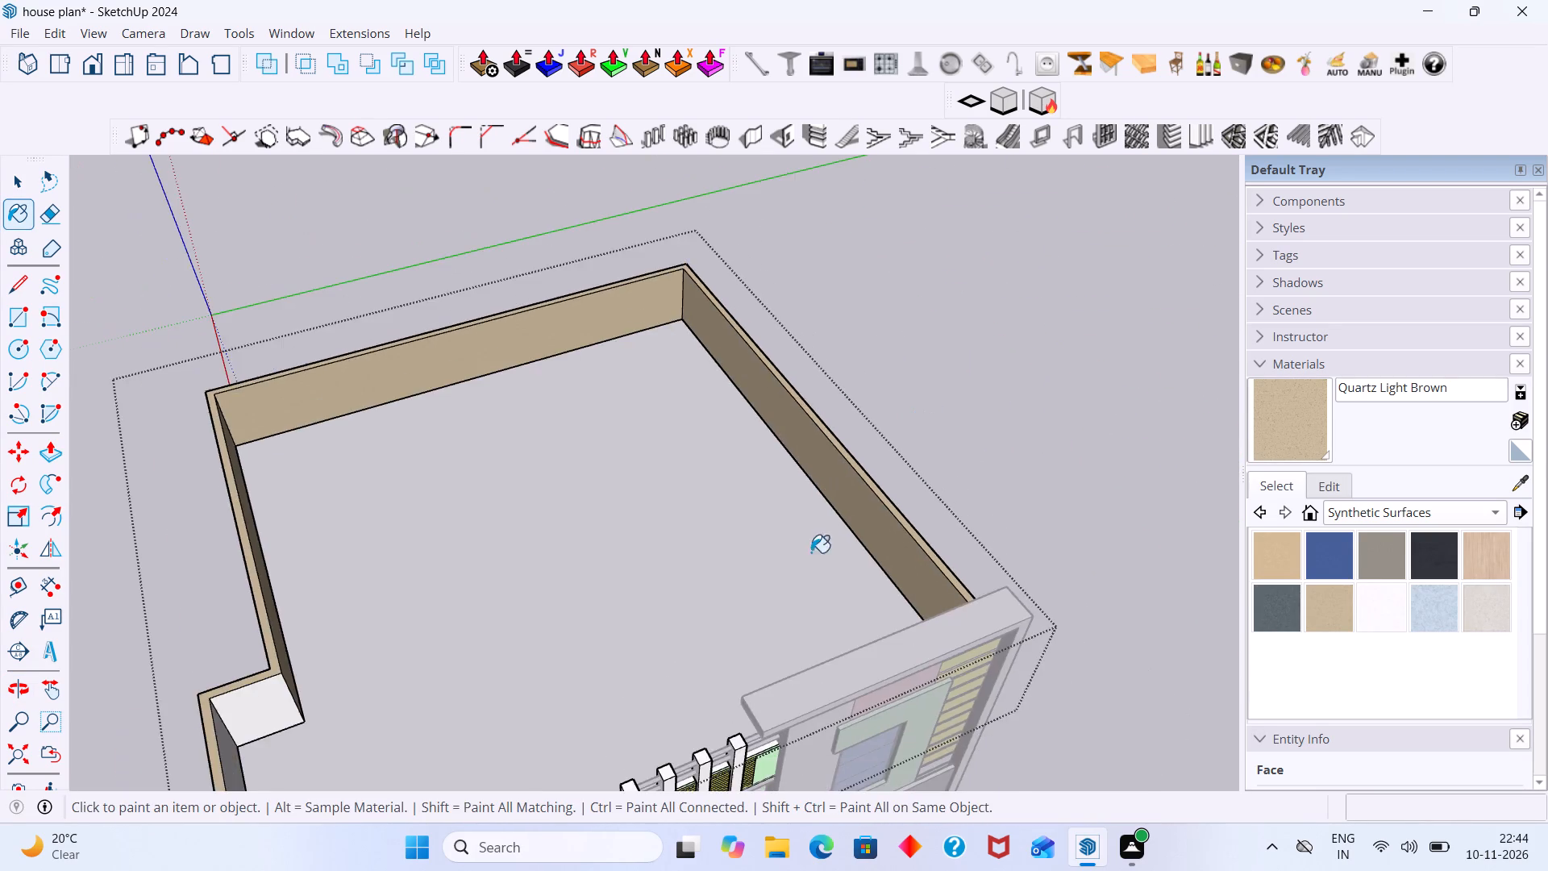
# Paint the inner side face of the projecting front parapet section and its adjoining return face with Quartz Light Brown.
pyautogui.moveTo(966, 611); pyautogui.dragTo(1265, 598, button='middle')
pyautogui.scroll(-1, 1263, 598)
pyautogui.moveTo(1025, 590); pyautogui.dragTo(58, 590, button='middle')
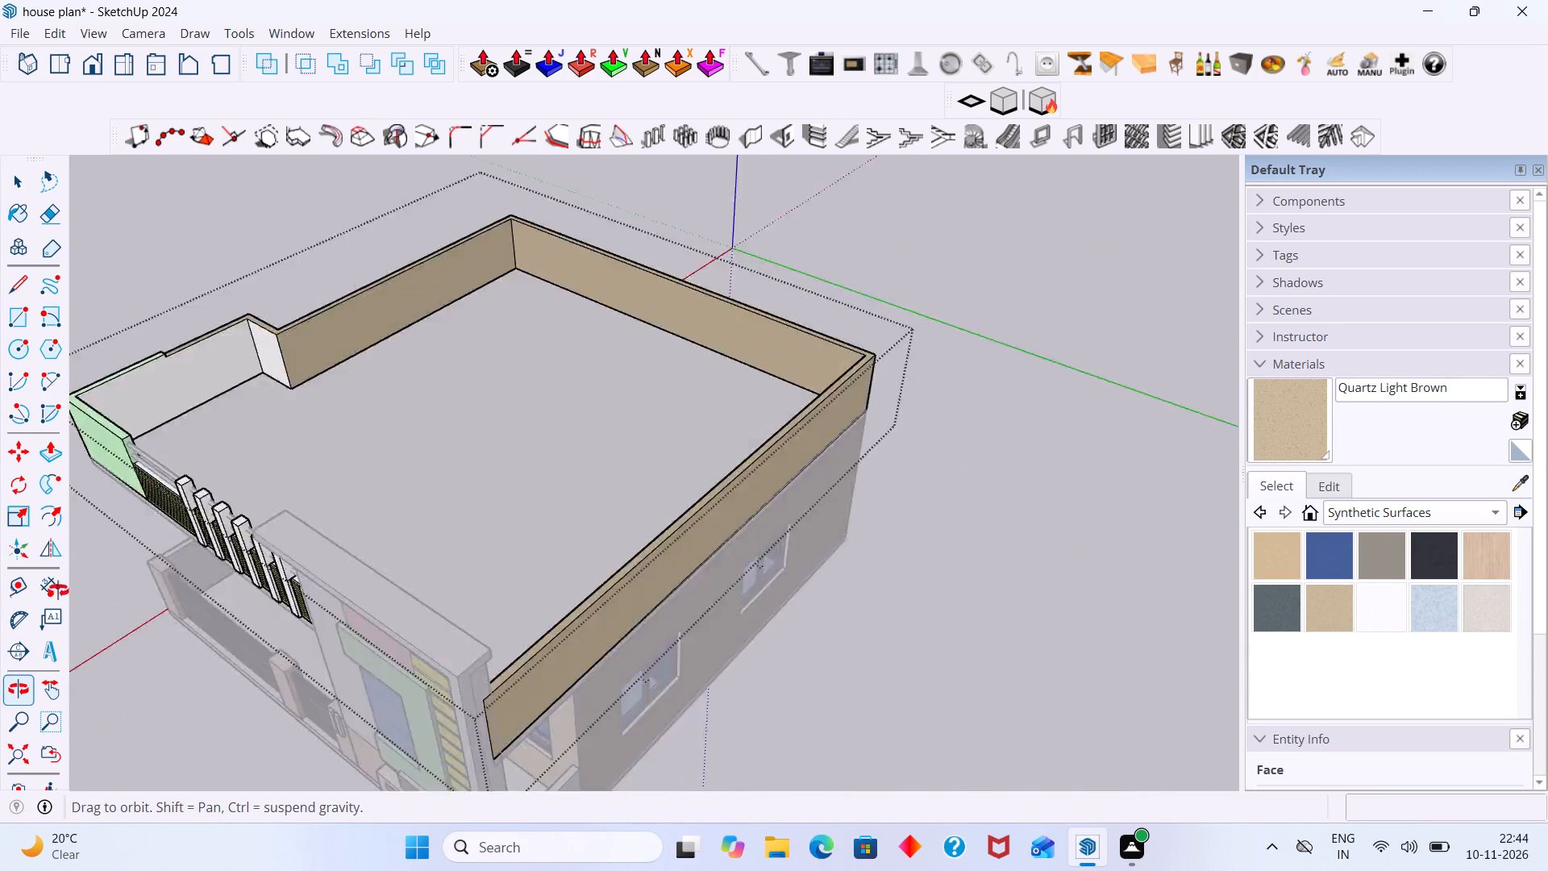
pyautogui.moveTo(58, 590); pyautogui.dragTo(11, 565, button='middle')
pyautogui.scroll(8, 341, 318)
pyautogui.click(339, 228)
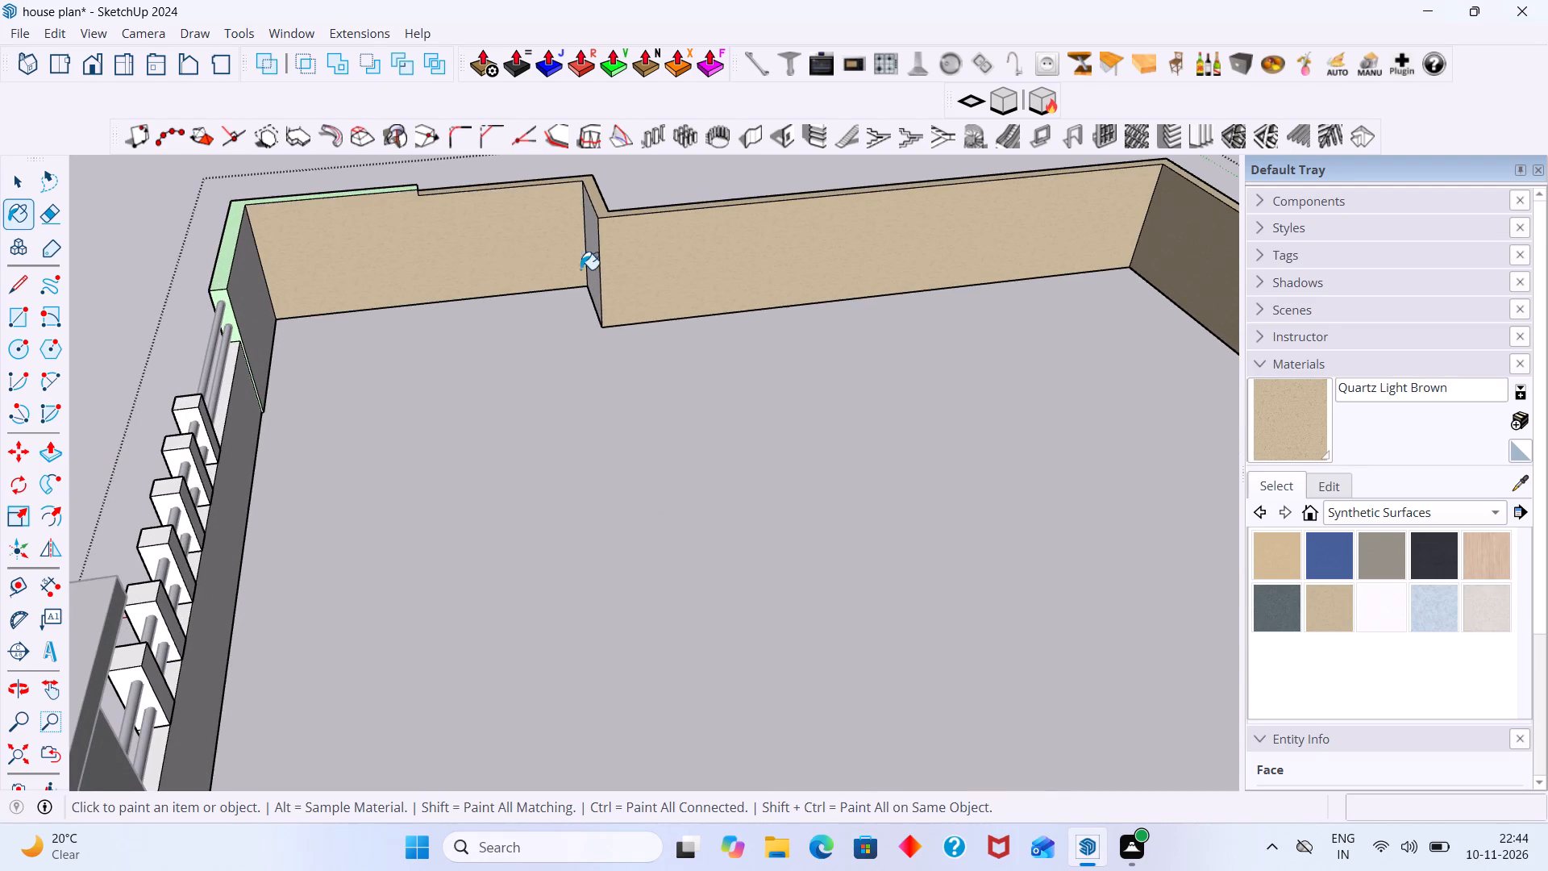
pyautogui.scroll(3, 585, 252)
pyautogui.click(589, 240)
# Paint the roof-side faces of the front parapet and the top of the low wall below the railing with Quartz Light Brown.
pyautogui.scroll(-5, 589, 243)
pyautogui.moveTo(364, 390); pyautogui.dragTo(288, 388, button='middle')
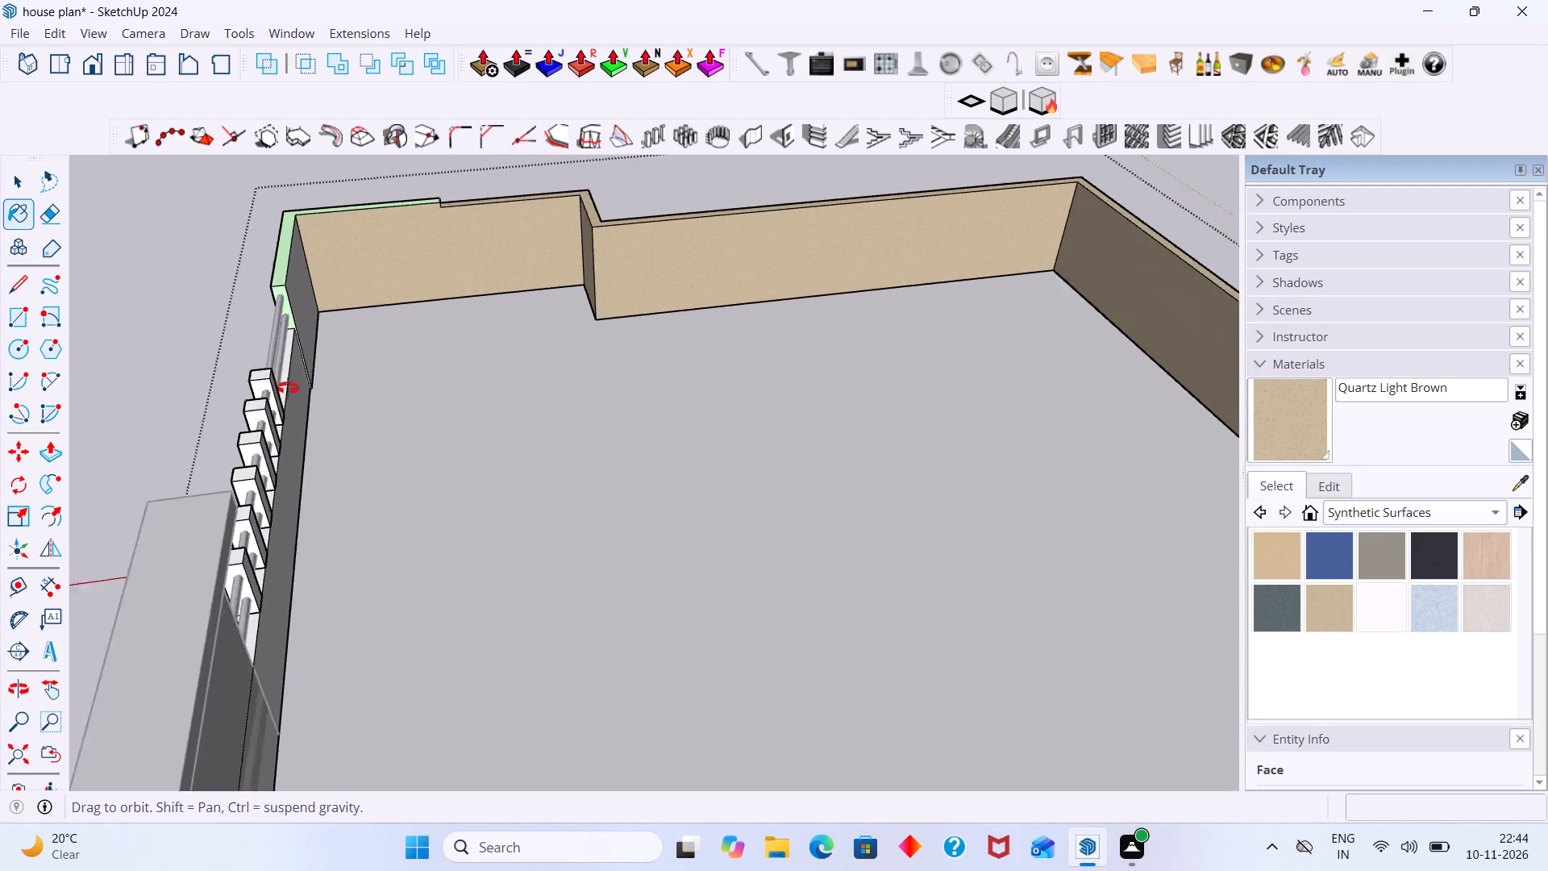
pyautogui.moveTo(288, 388); pyautogui.dragTo(143, 389, button='middle')
pyautogui.scroll(3, 504, 260)
pyautogui.click(470, 236)
pyautogui.click(391, 332)
pyautogui.scroll(-4, 362, 342)
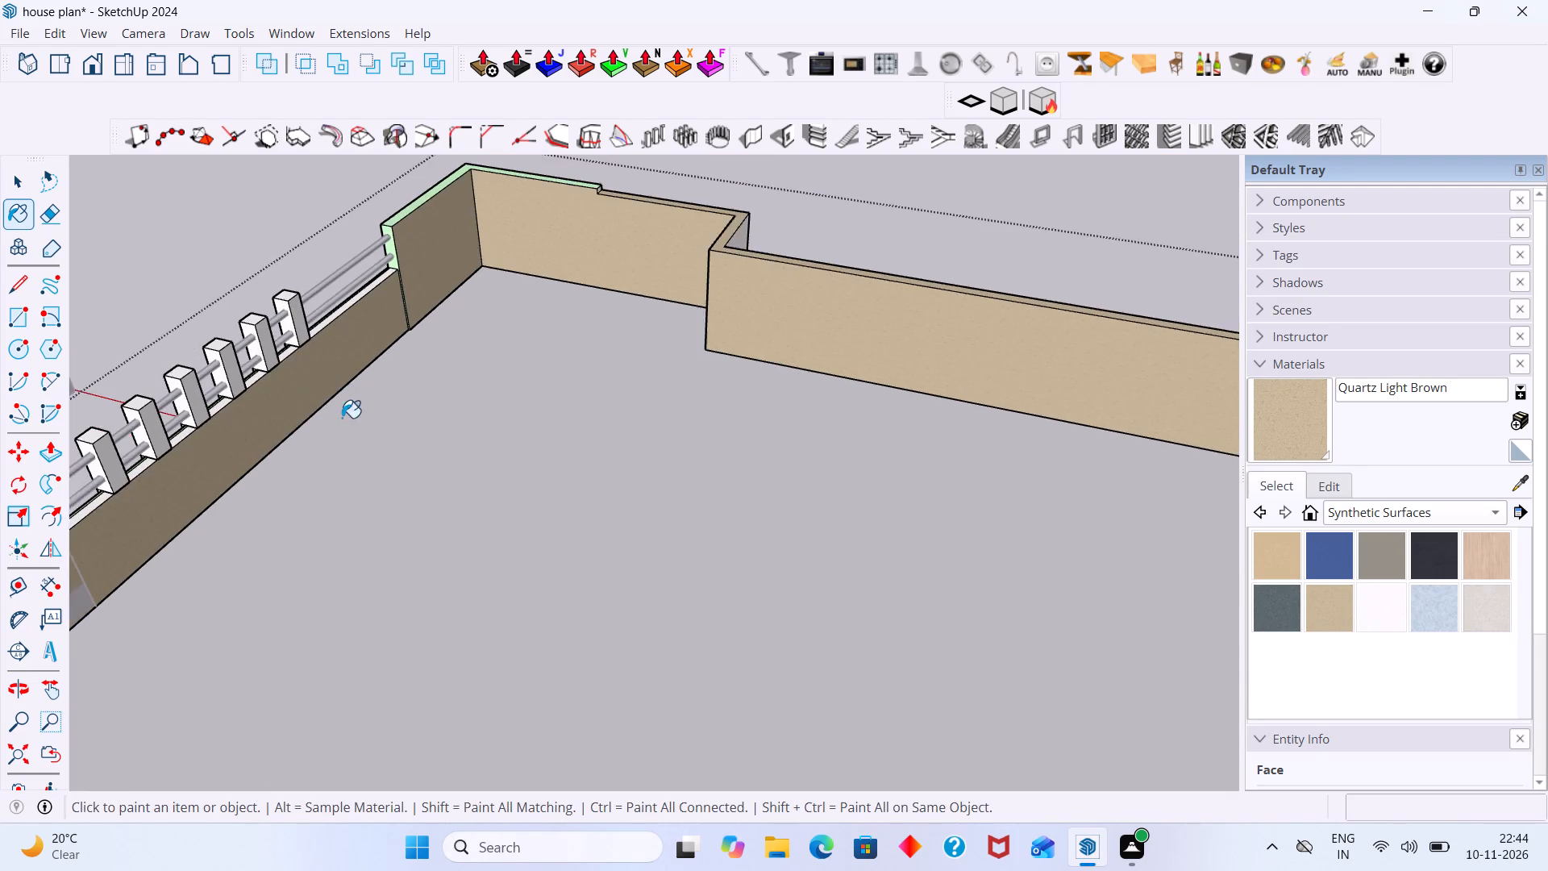
pyautogui.scroll(9, 350, 352)
pyautogui.click(334, 301)
pyautogui.scroll(-2, 340, 332)
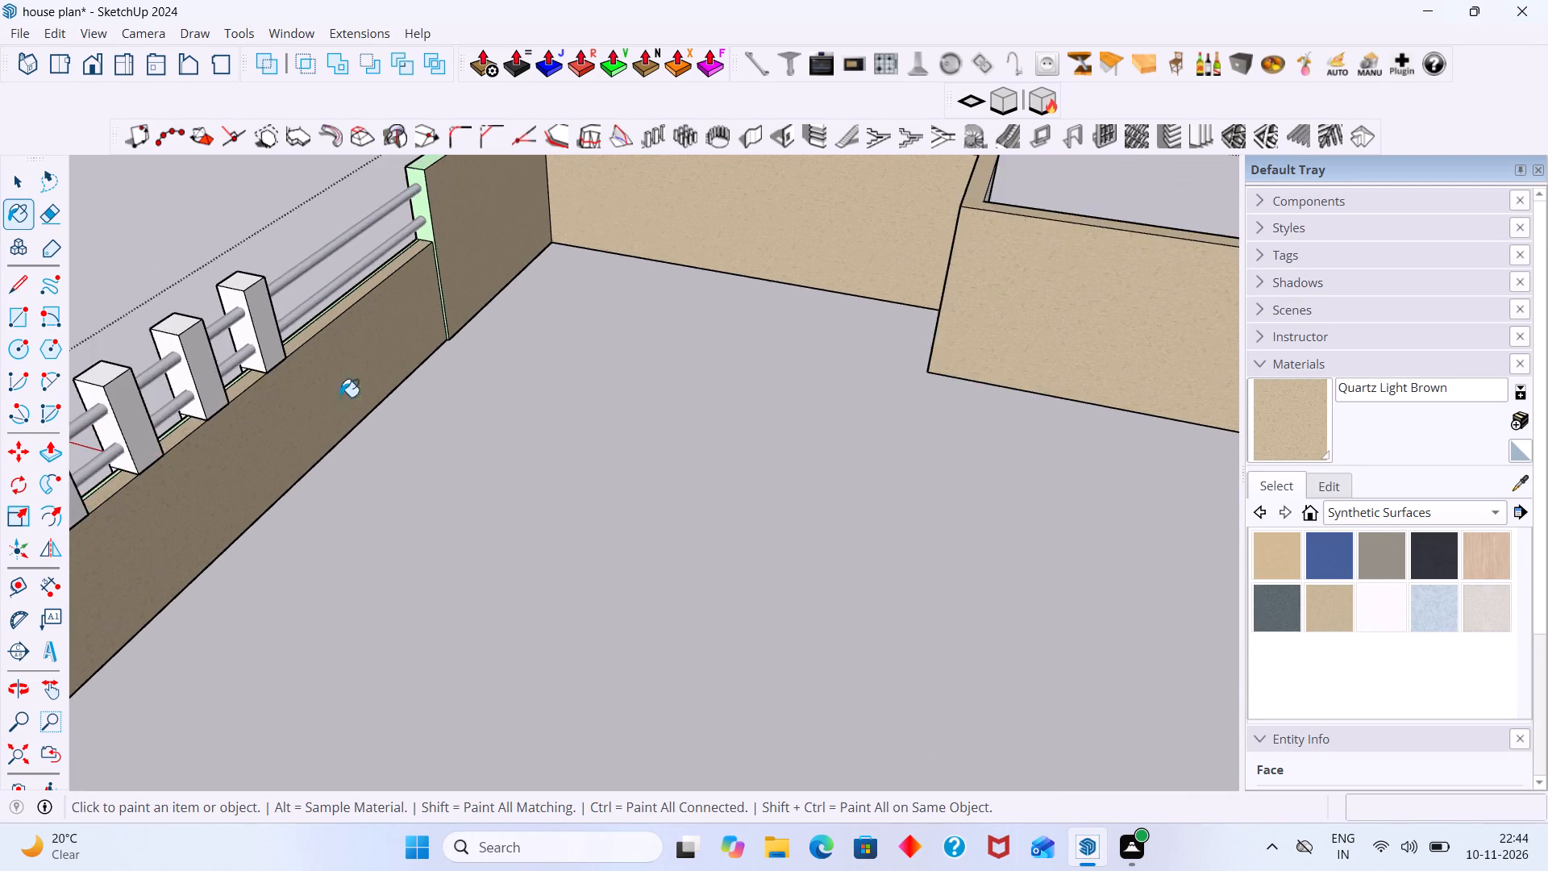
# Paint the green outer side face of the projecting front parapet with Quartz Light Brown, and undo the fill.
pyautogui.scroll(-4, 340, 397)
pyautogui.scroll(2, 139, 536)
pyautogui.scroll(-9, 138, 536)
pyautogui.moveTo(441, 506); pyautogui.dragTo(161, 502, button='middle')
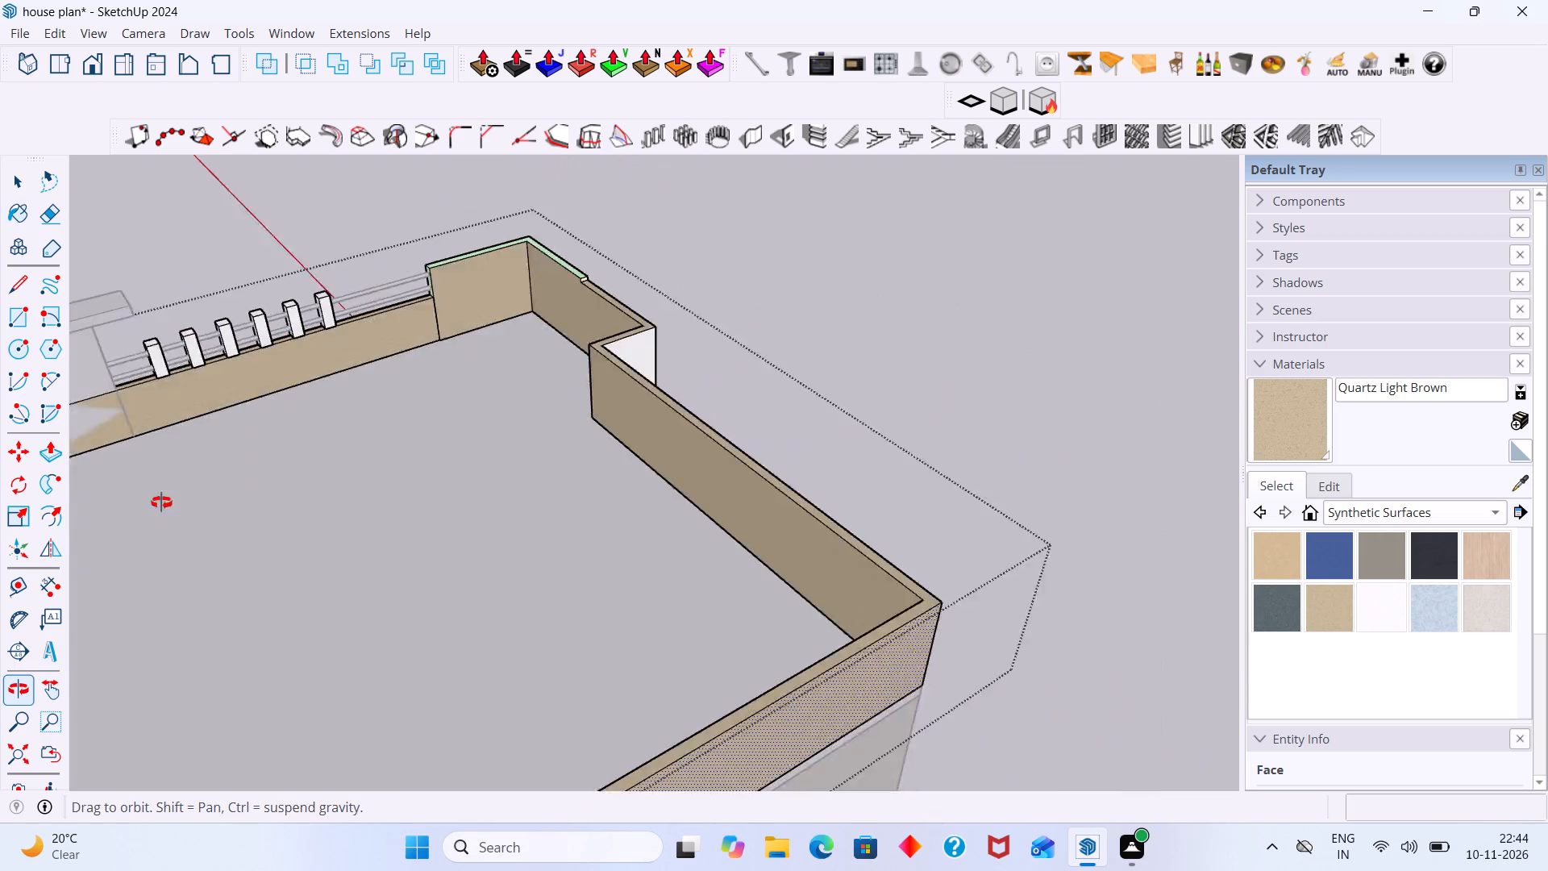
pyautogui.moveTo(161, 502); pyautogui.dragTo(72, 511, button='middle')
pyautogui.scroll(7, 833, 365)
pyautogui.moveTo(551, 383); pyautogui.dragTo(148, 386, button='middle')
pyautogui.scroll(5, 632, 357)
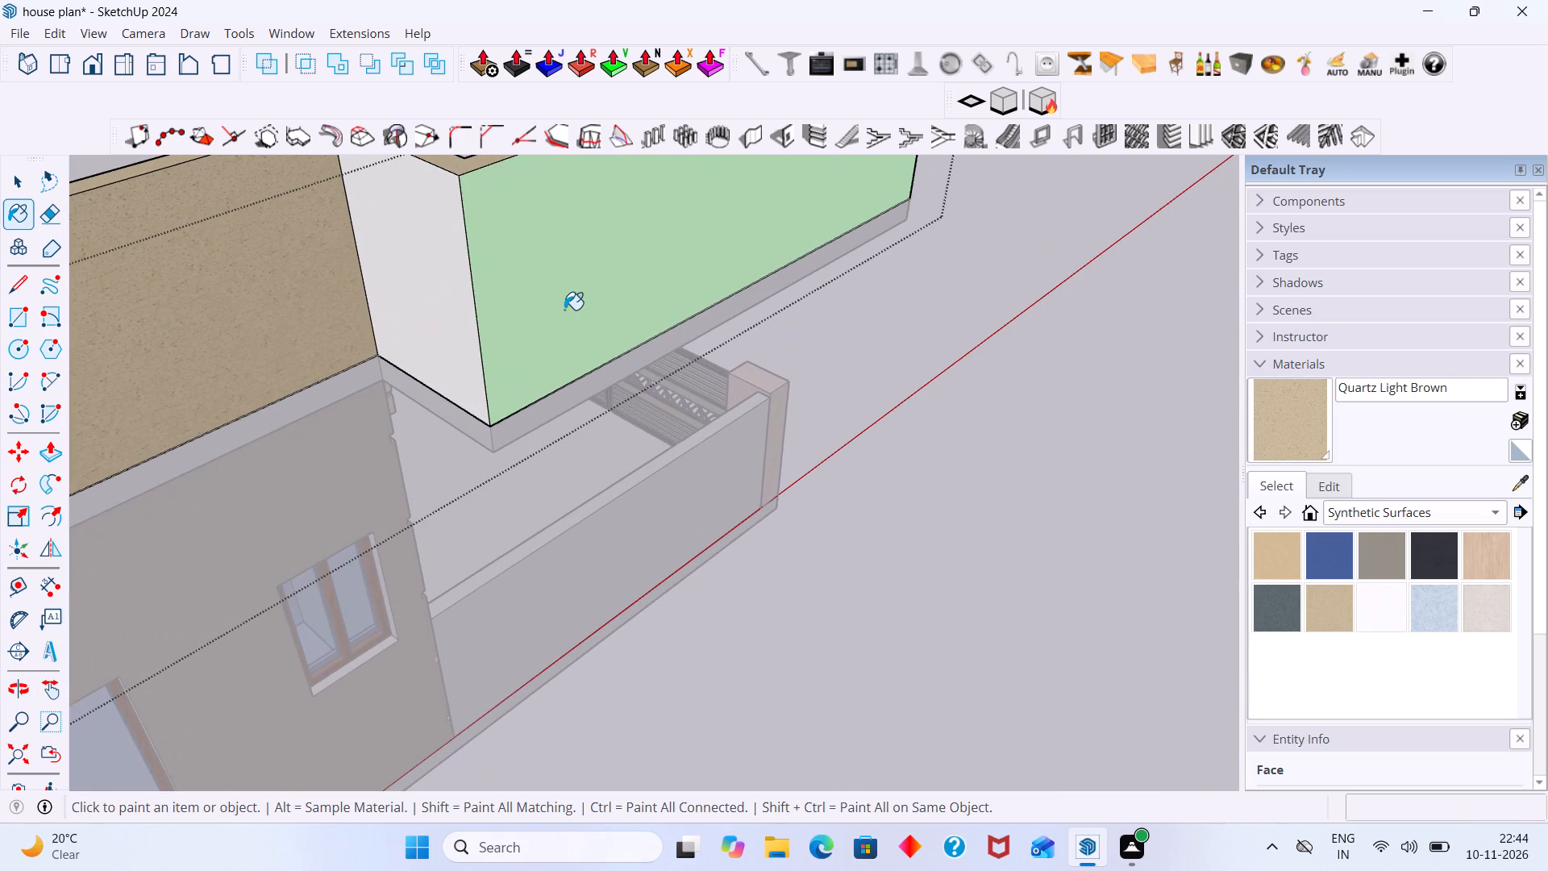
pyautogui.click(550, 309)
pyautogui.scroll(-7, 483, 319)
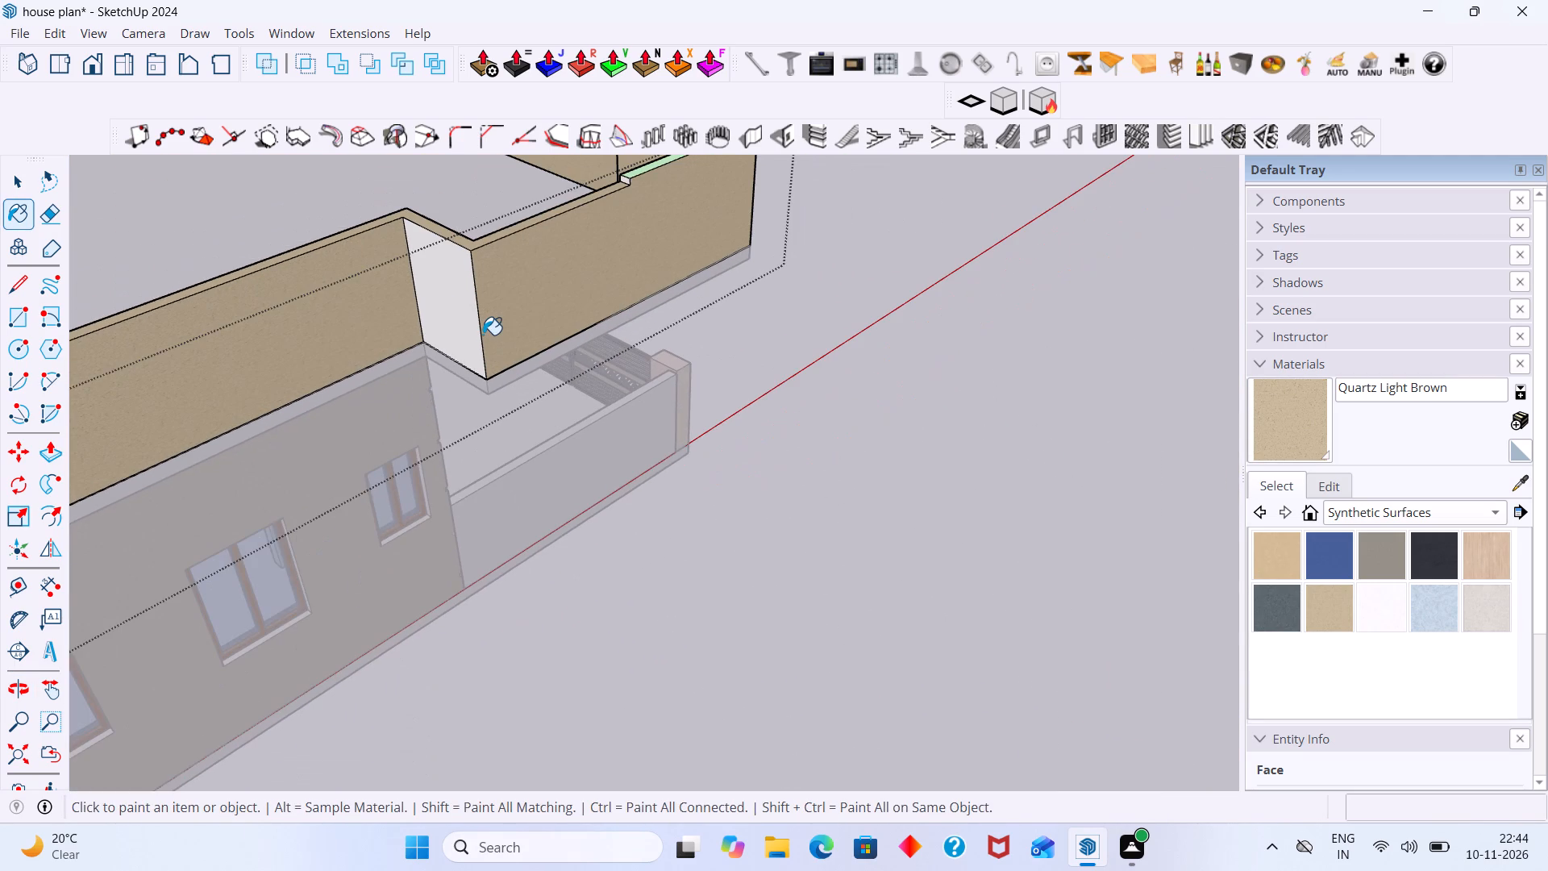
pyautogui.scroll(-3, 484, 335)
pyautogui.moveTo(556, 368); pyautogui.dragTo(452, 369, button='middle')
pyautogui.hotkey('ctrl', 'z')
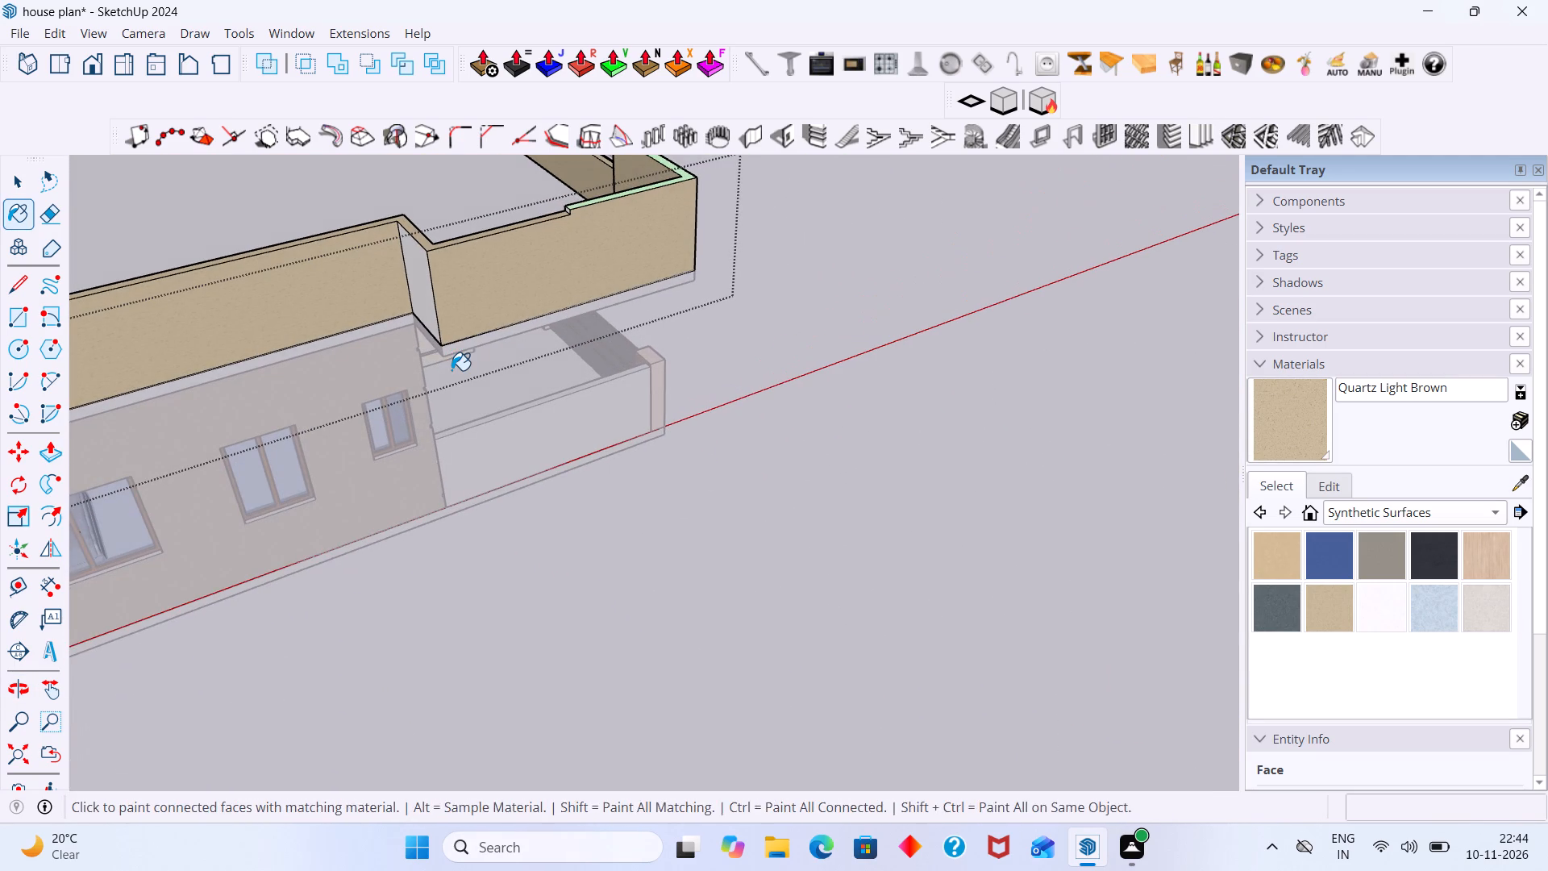
# Paint the white outer return face where the side parapet steps out with Quartz Light Brown.
pyautogui.moveTo(434, 334); pyautogui.dragTo(655, 347, button='middle')
pyautogui.scroll(2, 555, 340)
pyautogui.click(555, 339)
pyautogui.scroll(-2, 555, 339)
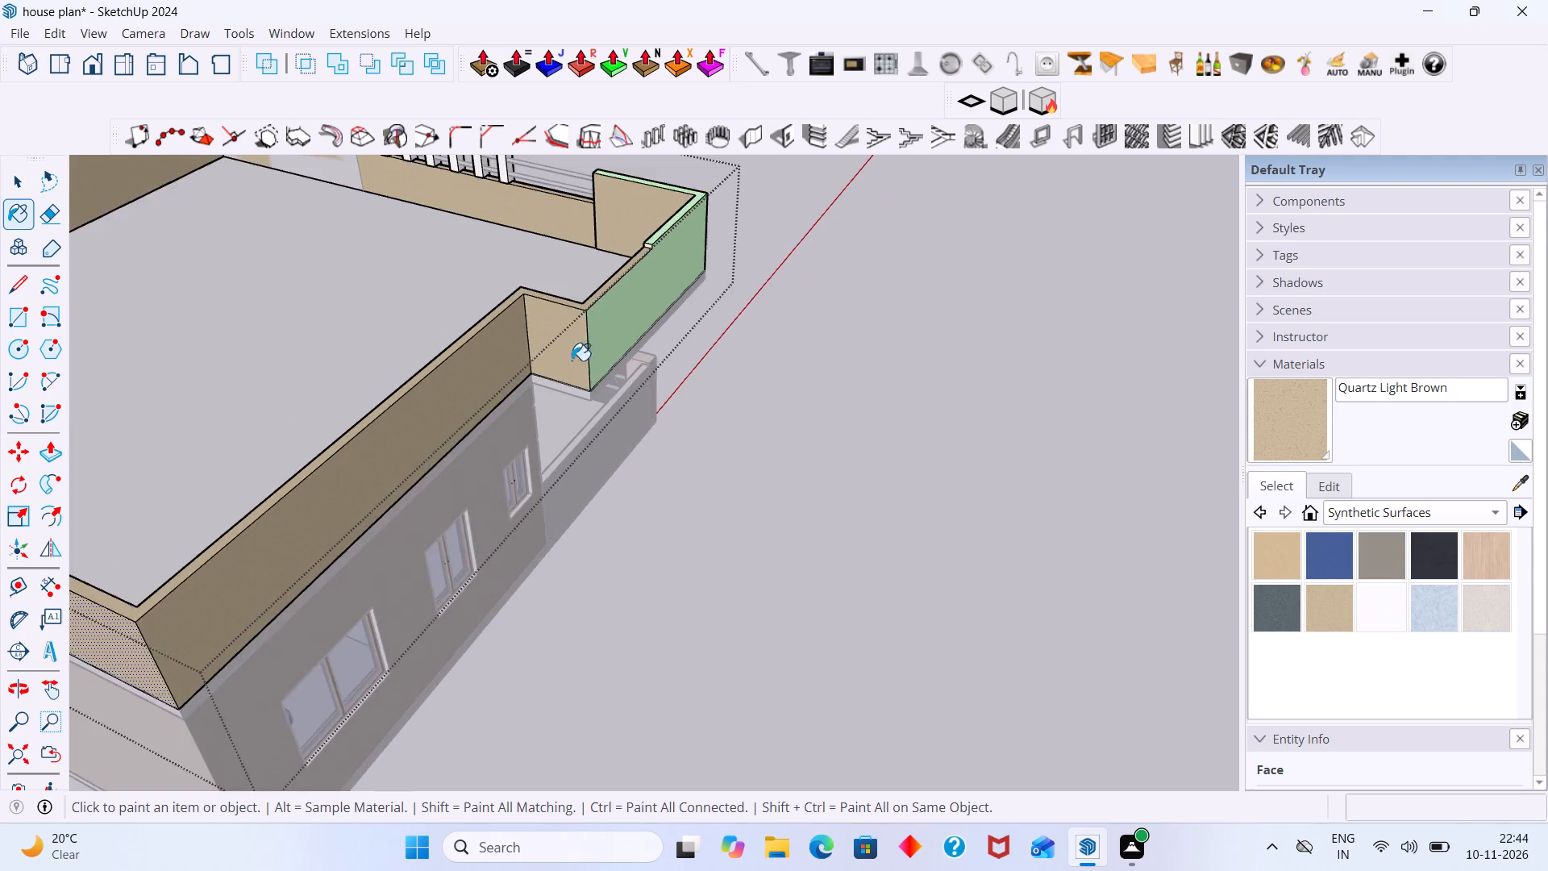
# Open the porch's side boundary wall group and paint all its faces with Quartz Light Brown.
pyautogui.scroll(-4, 572, 360)
pyautogui.moveTo(586, 536); pyautogui.dragTo(694, 410, button='middle')
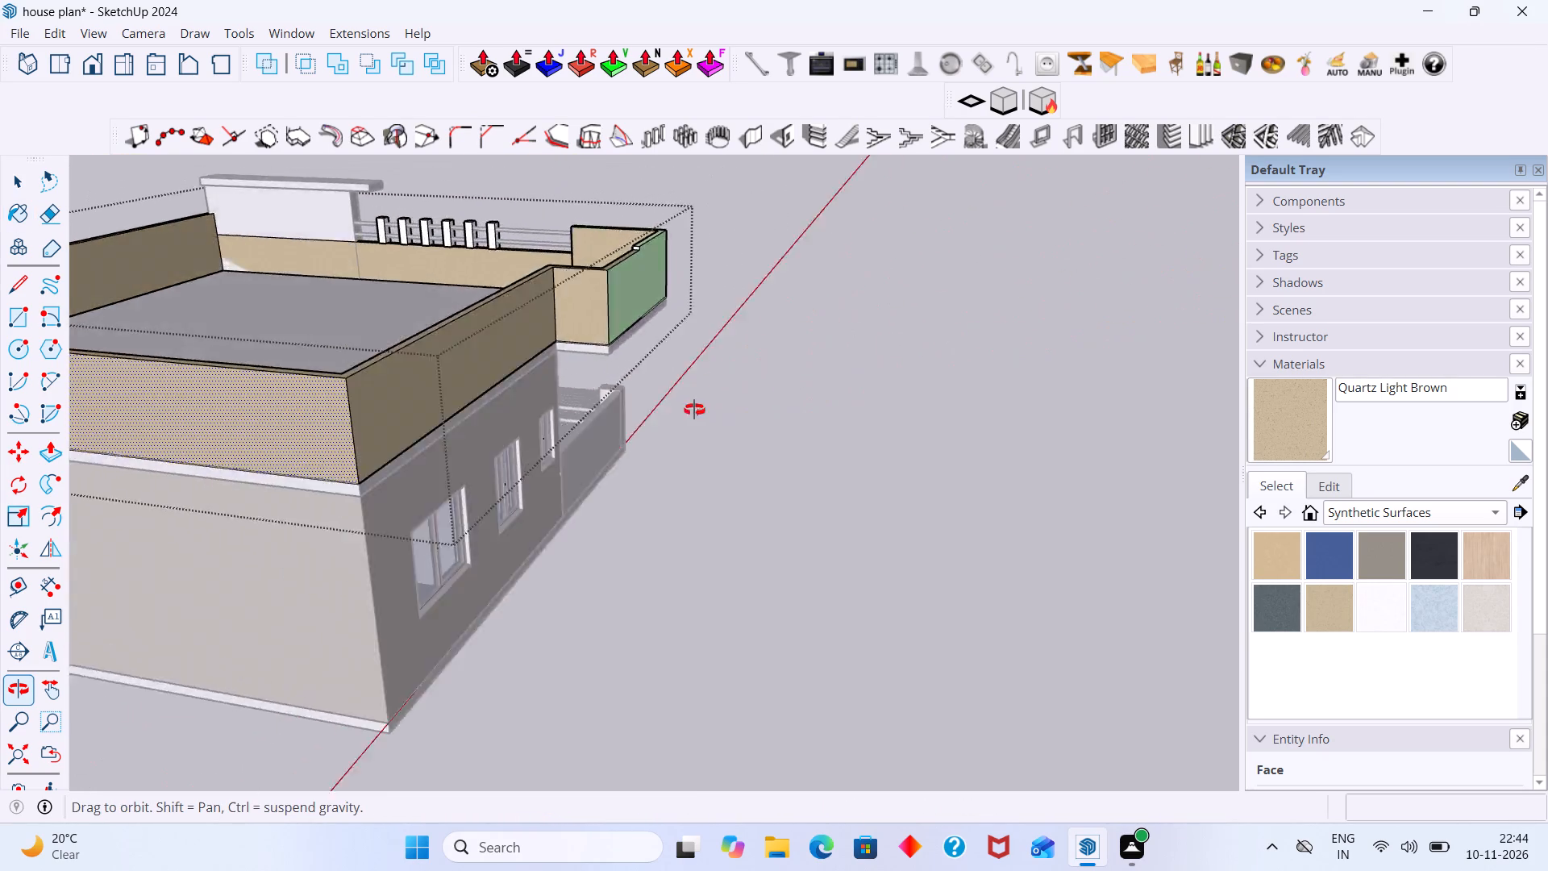
pyautogui.moveTo(694, 410); pyautogui.dragTo(229, 406, button='middle')
pyautogui.scroll(5, 772, 413)
pyautogui.click(687, 436)
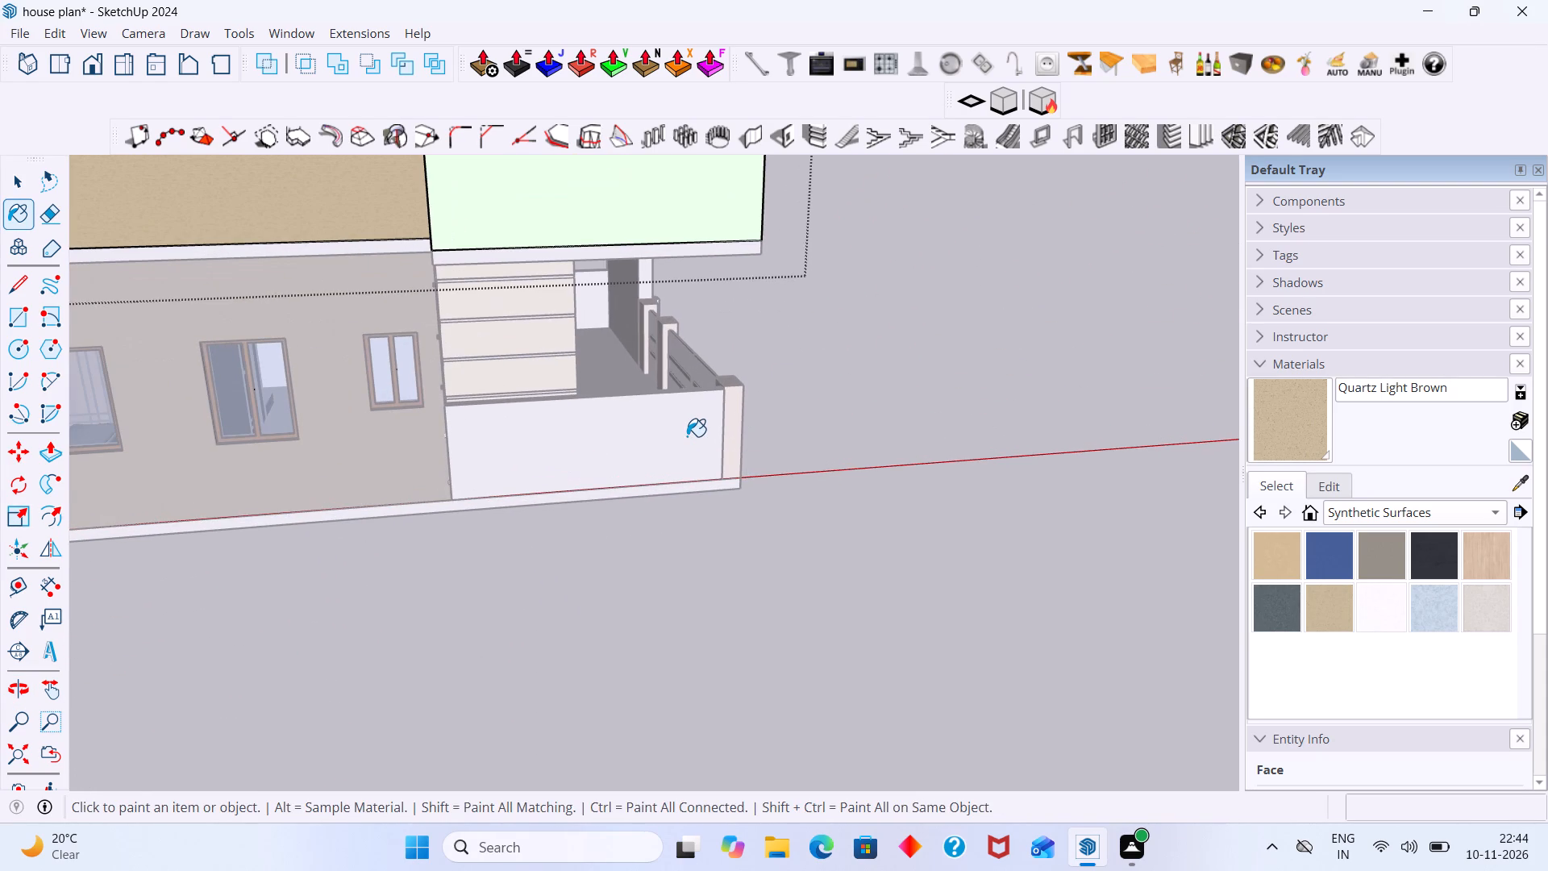
pyautogui.press('space')
pyautogui.click(835, 408)
pyautogui.scroll(3, 656, 447)
pyautogui.tripleClick(647, 446)
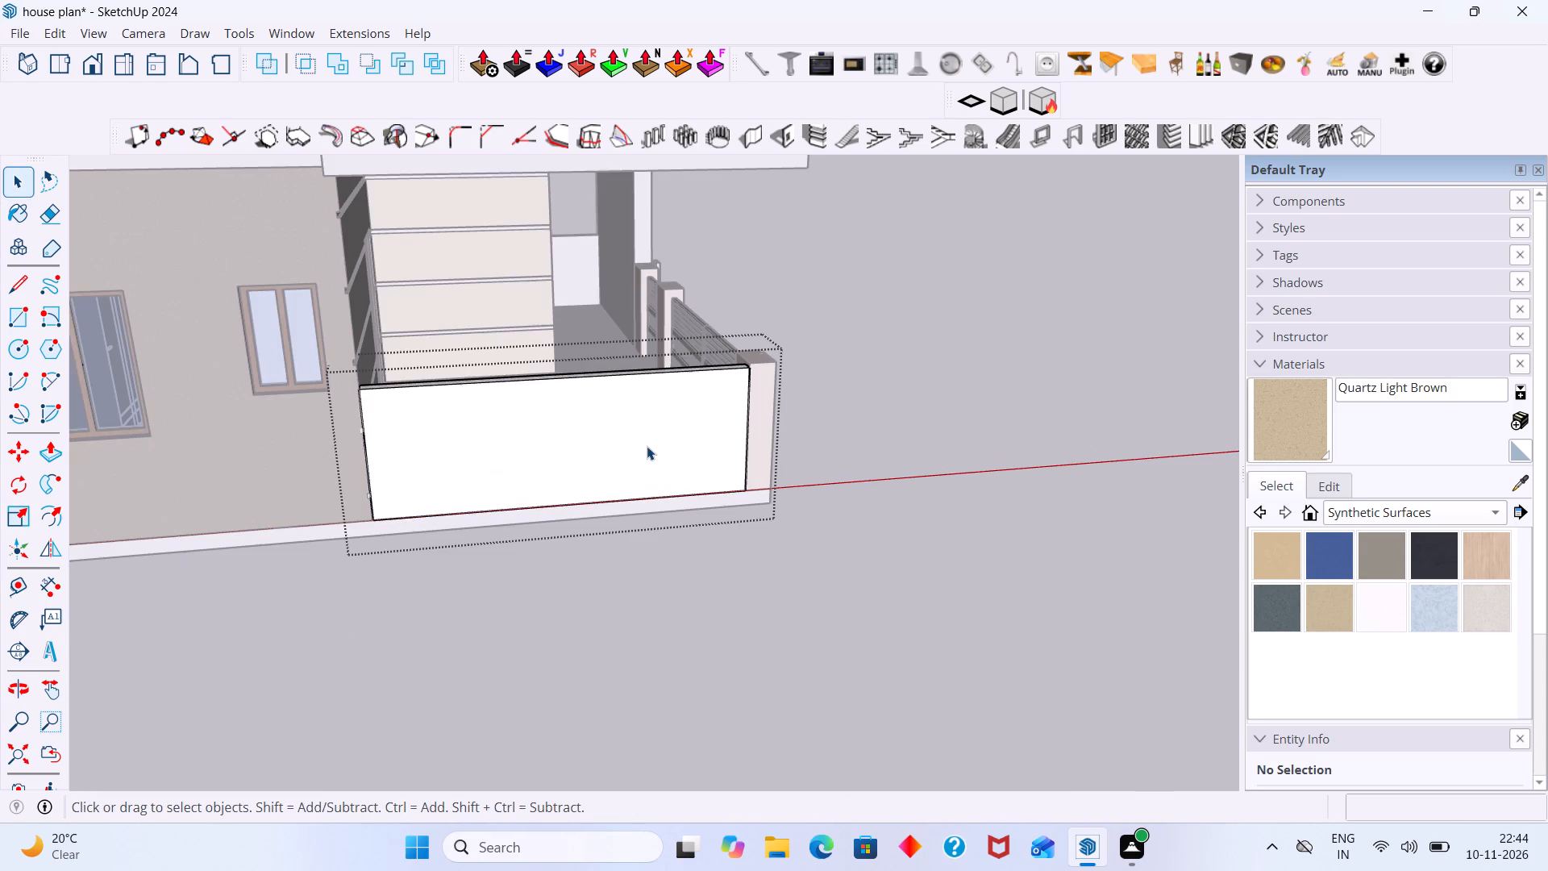
pyautogui.click(1296, 425)
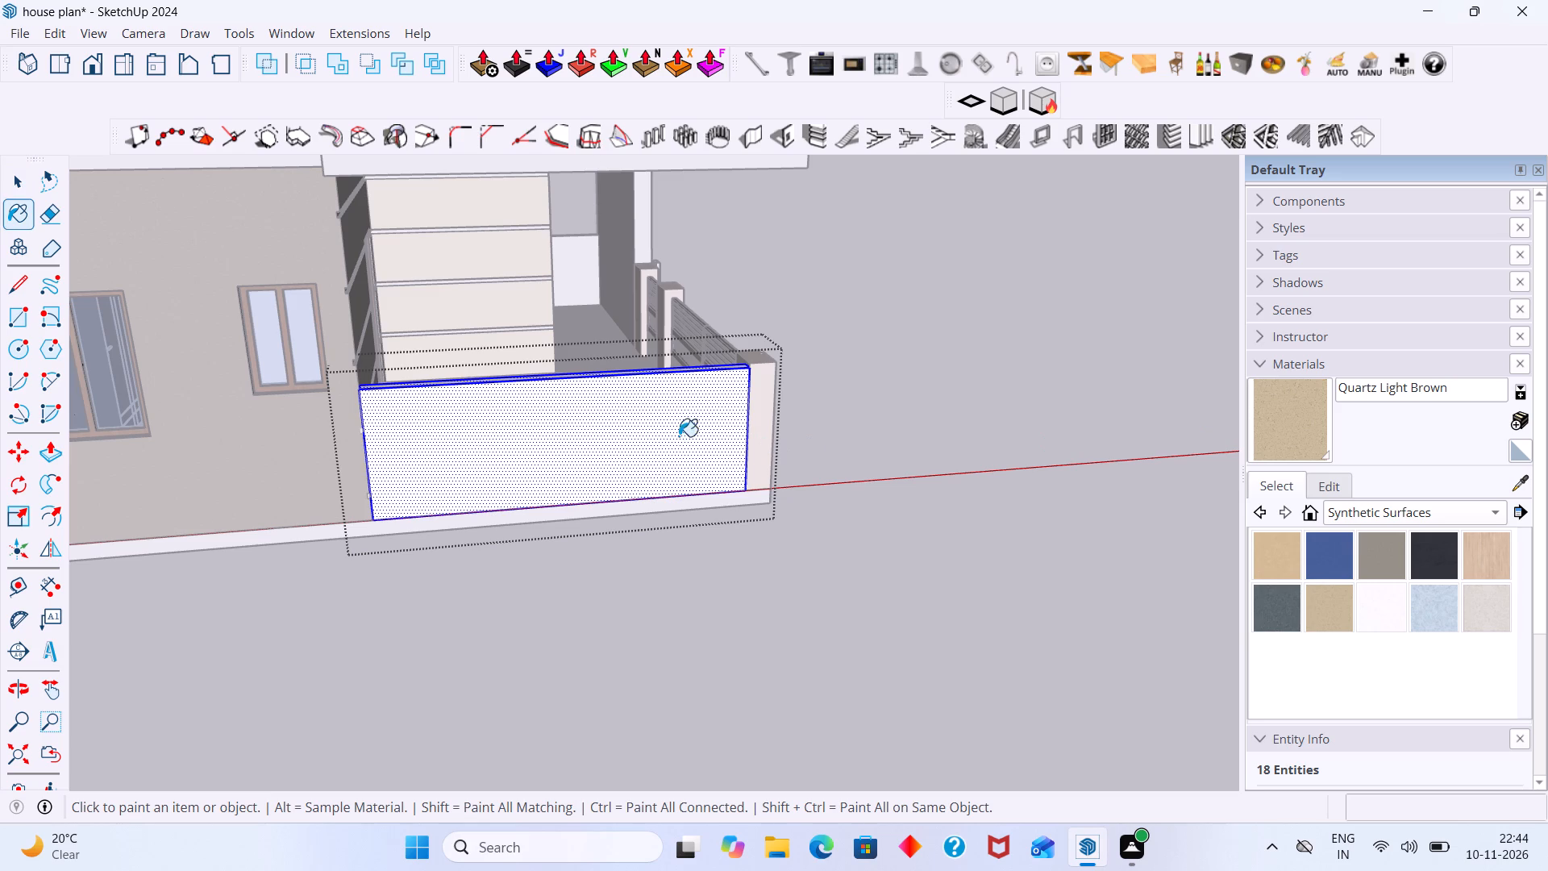
pyautogui.click(679, 436)
pyautogui.press('space')
pyautogui.click(963, 401)
# Open the group of the tall front elevation wall beside the porch for editing.
pyautogui.scroll(-3, 820, 420)
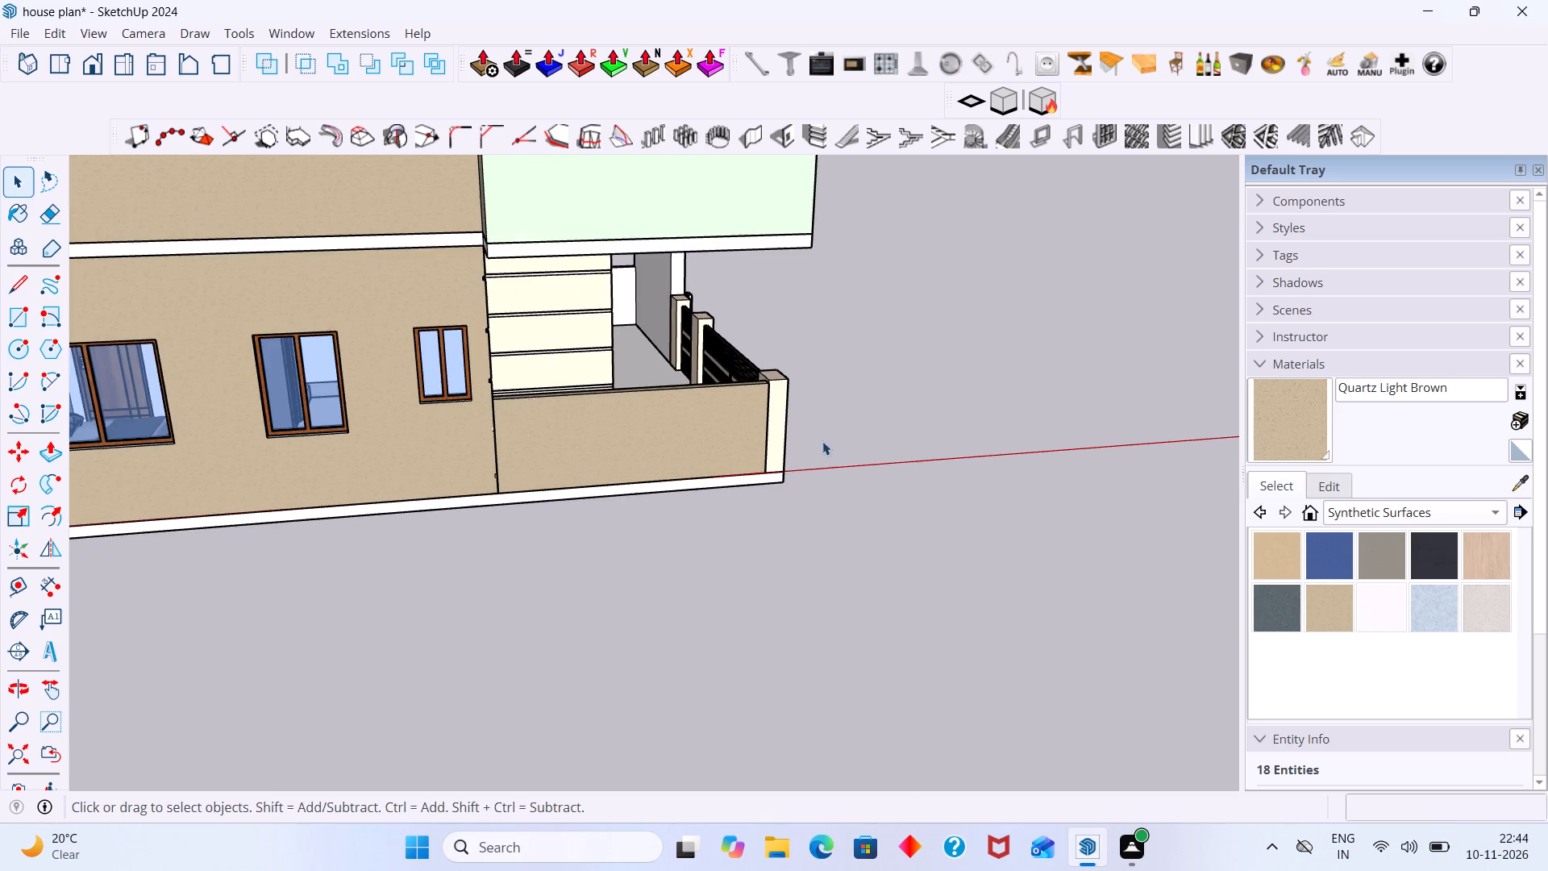
pyautogui.moveTo(819, 451); pyautogui.dragTo(358, 358, button='middle')
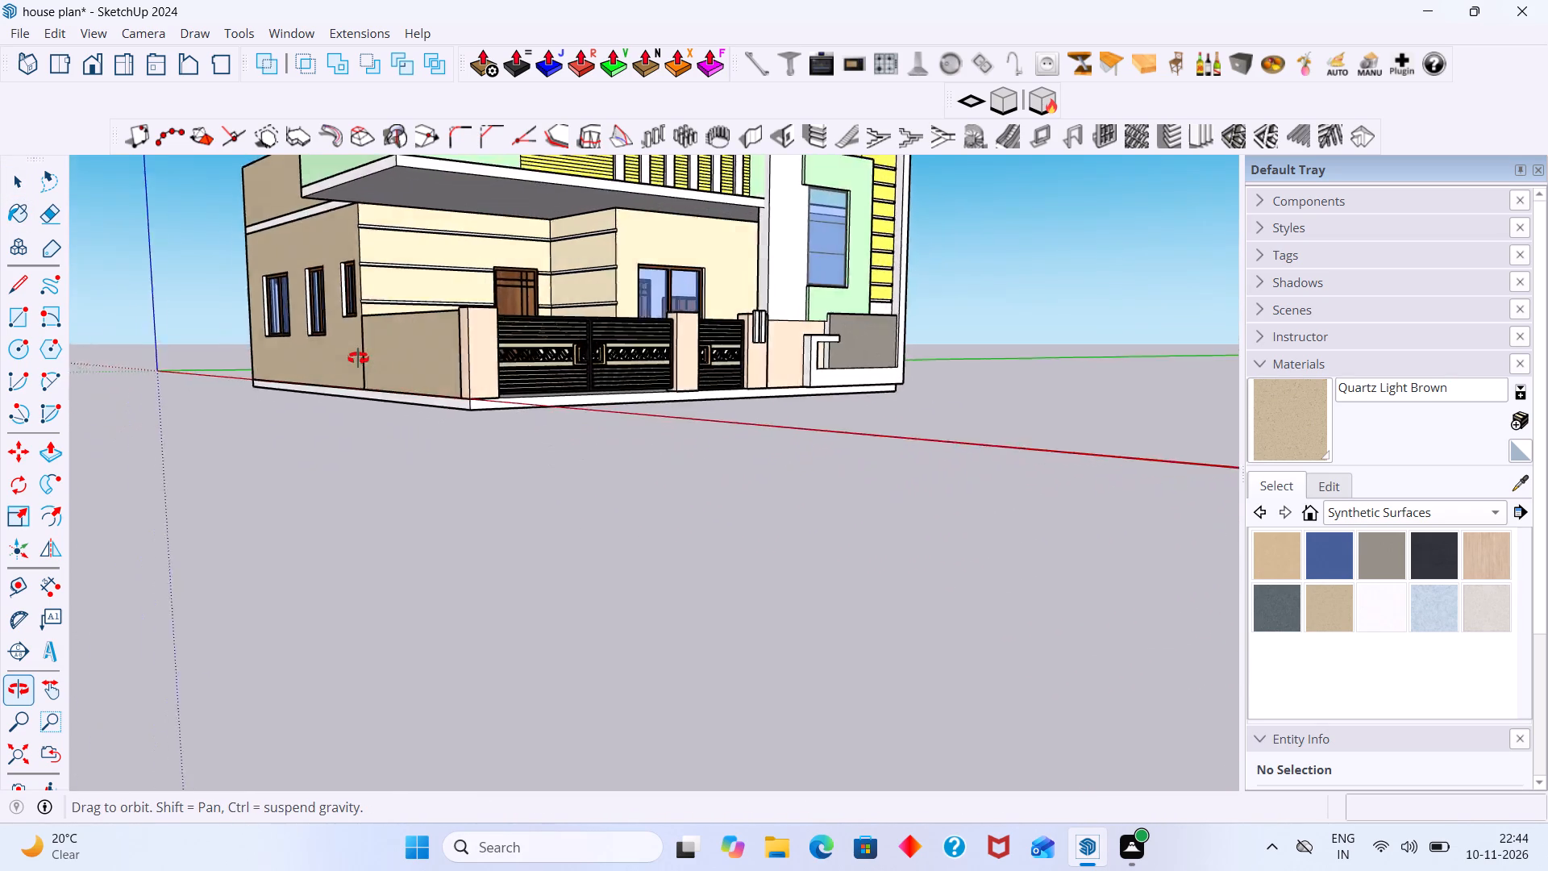
pyautogui.moveTo(358, 358); pyautogui.dragTo(899, 379, button='middle')
pyautogui.scroll(8, 618, 284)
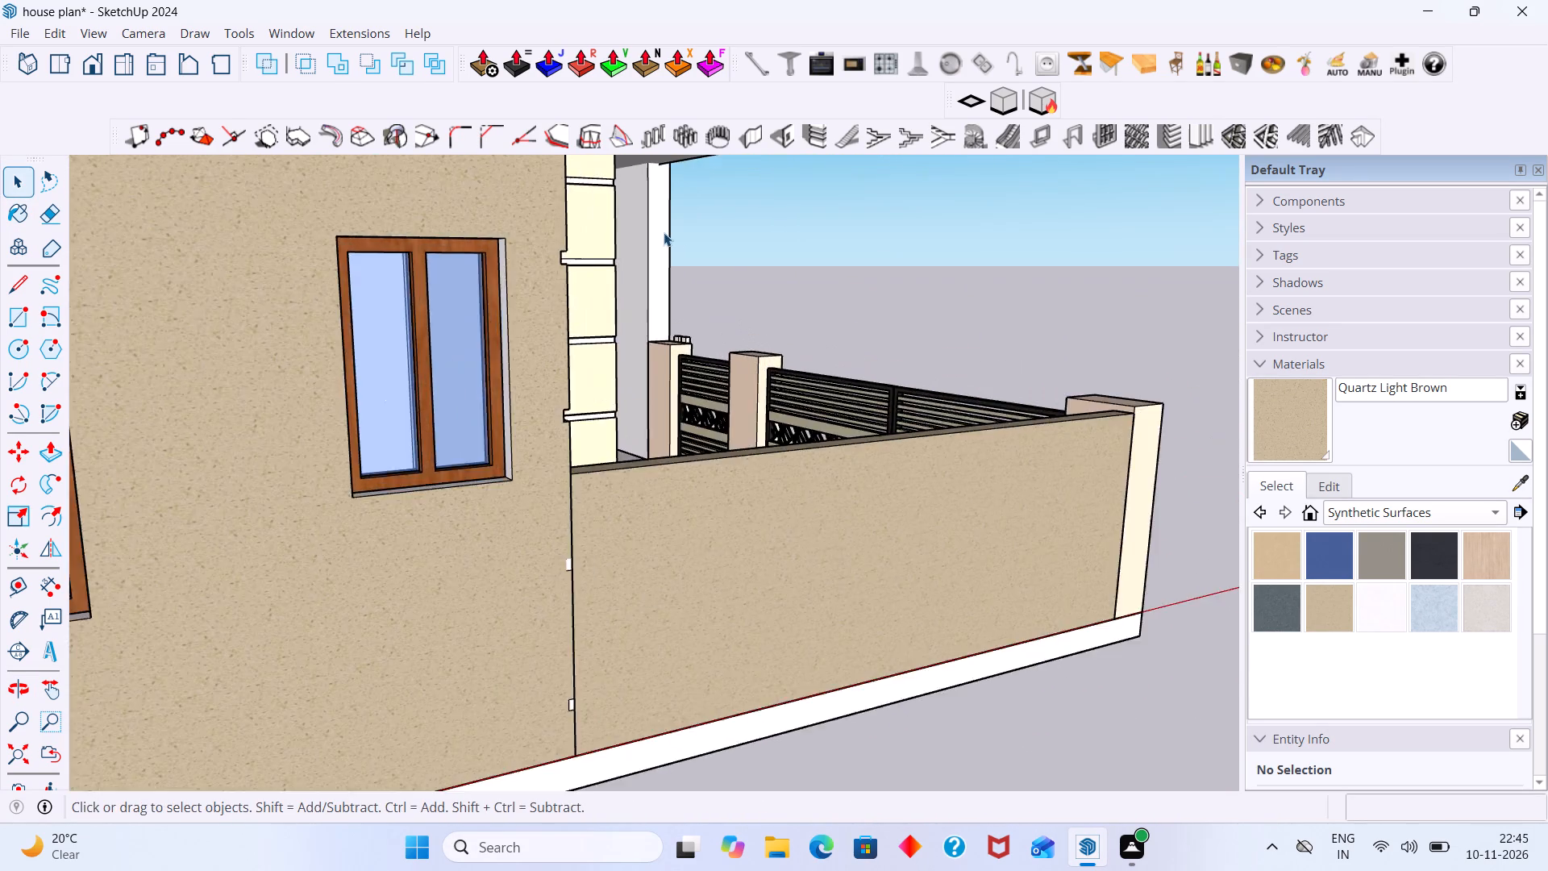
pyautogui.scroll(4, 664, 232)
pyautogui.moveTo(623, 240); pyautogui.dragTo(587, 266, button='middle')
pyautogui.scroll(3, 618, 277)
pyautogui.tripleClick(597, 283)
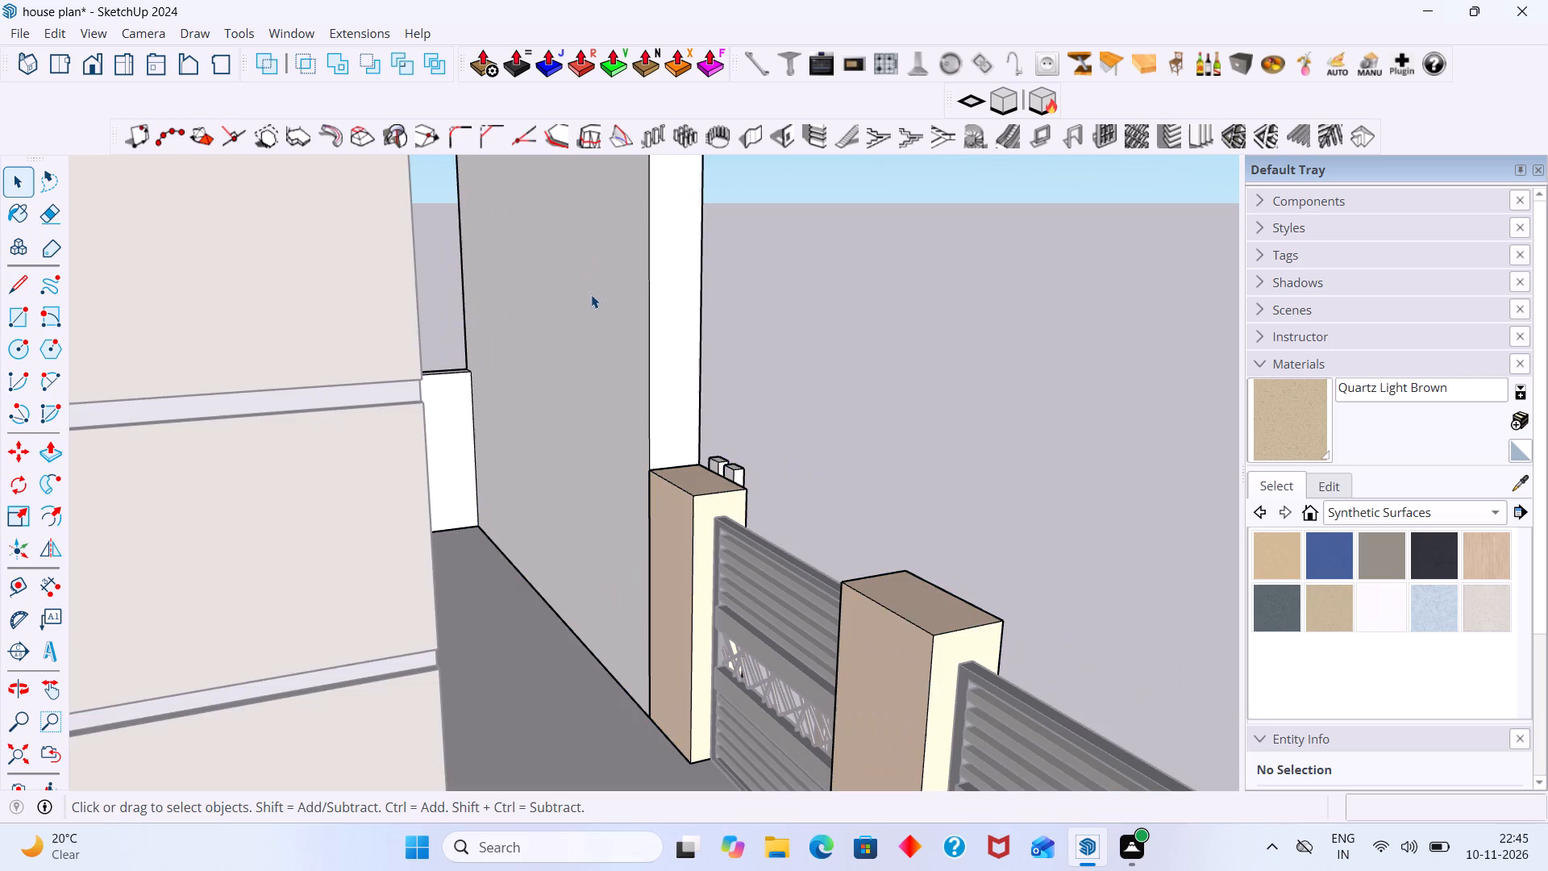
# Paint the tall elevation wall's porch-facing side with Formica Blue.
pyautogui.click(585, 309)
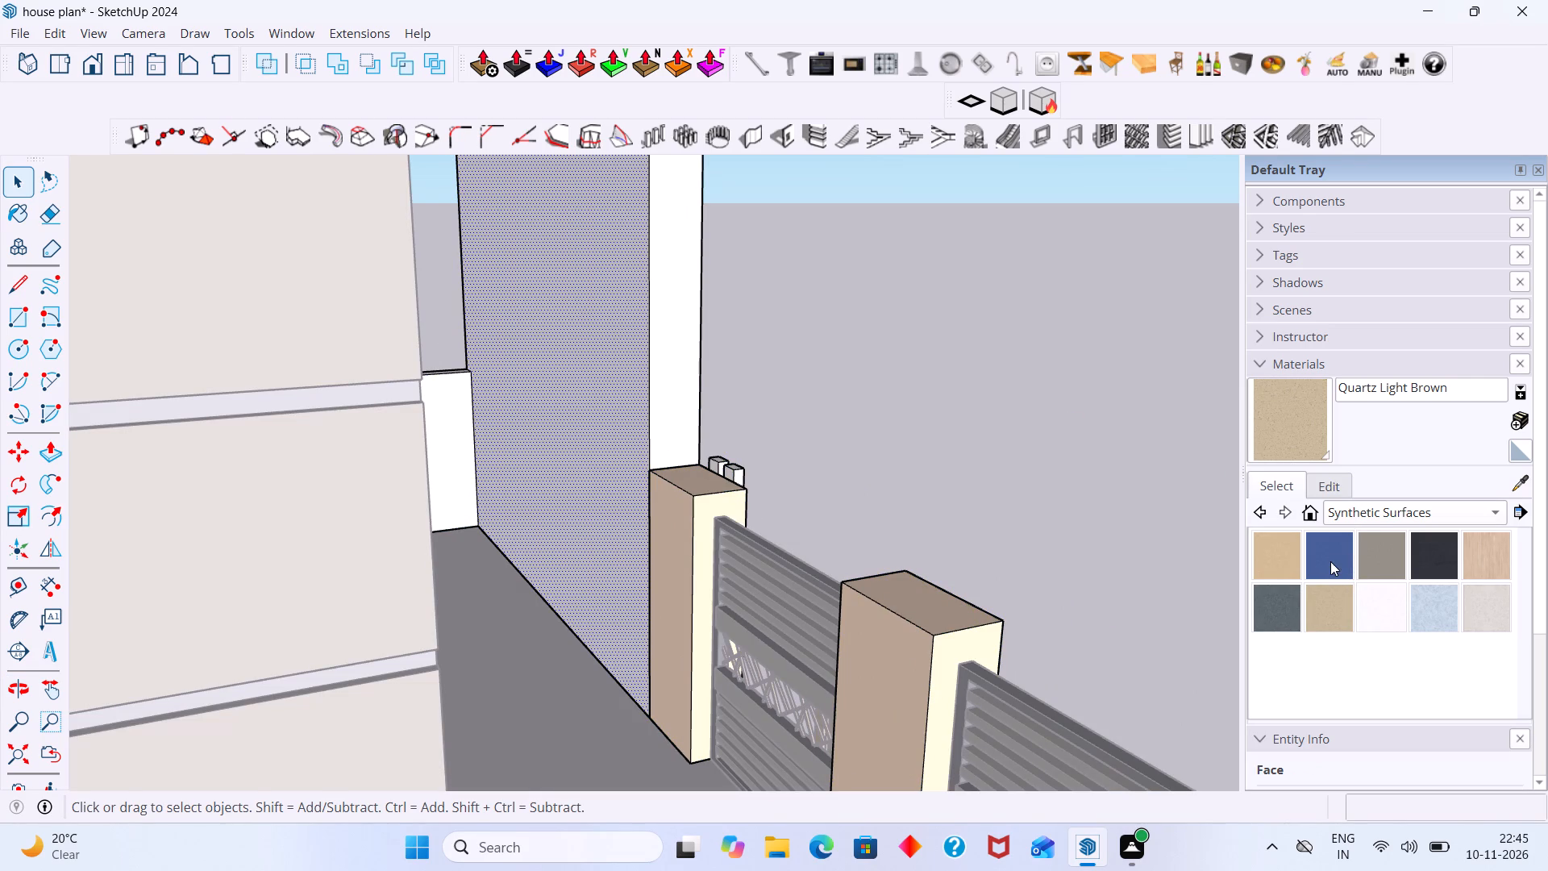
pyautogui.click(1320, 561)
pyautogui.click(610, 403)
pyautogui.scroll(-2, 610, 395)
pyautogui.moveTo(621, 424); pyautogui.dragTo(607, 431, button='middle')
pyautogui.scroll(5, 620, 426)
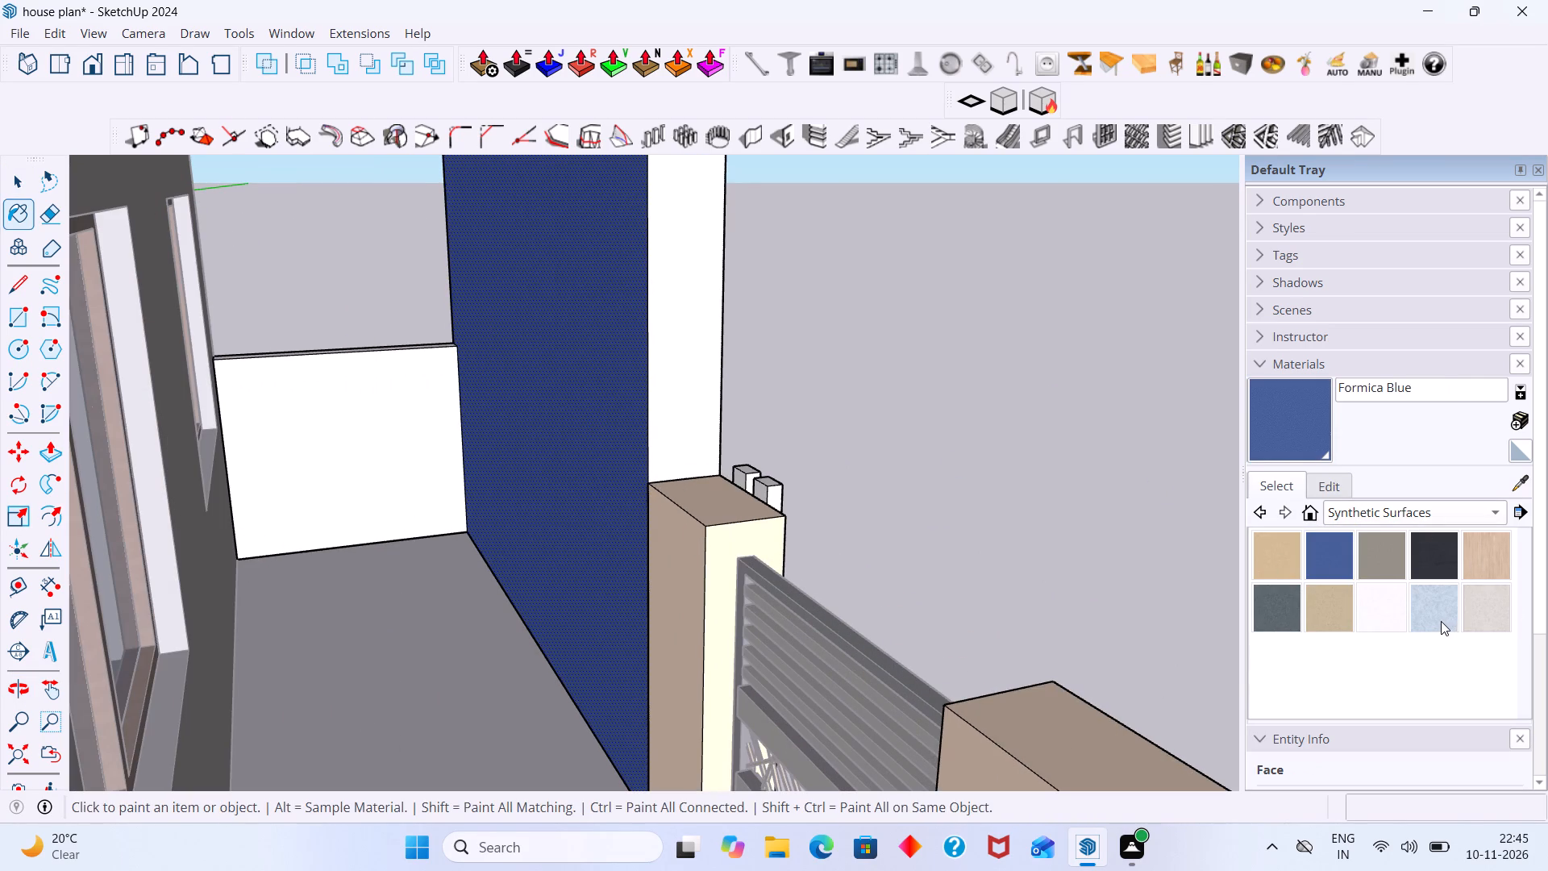
# Paint the tall elevation wall's porch-facing side with Terrazzo Light Blue.
pyautogui.click(1441, 621)
pyautogui.click(614, 403)
pyautogui.scroll(-2, 616, 403)
pyautogui.moveTo(645, 490); pyautogui.dragTo(834, 490, button='middle')
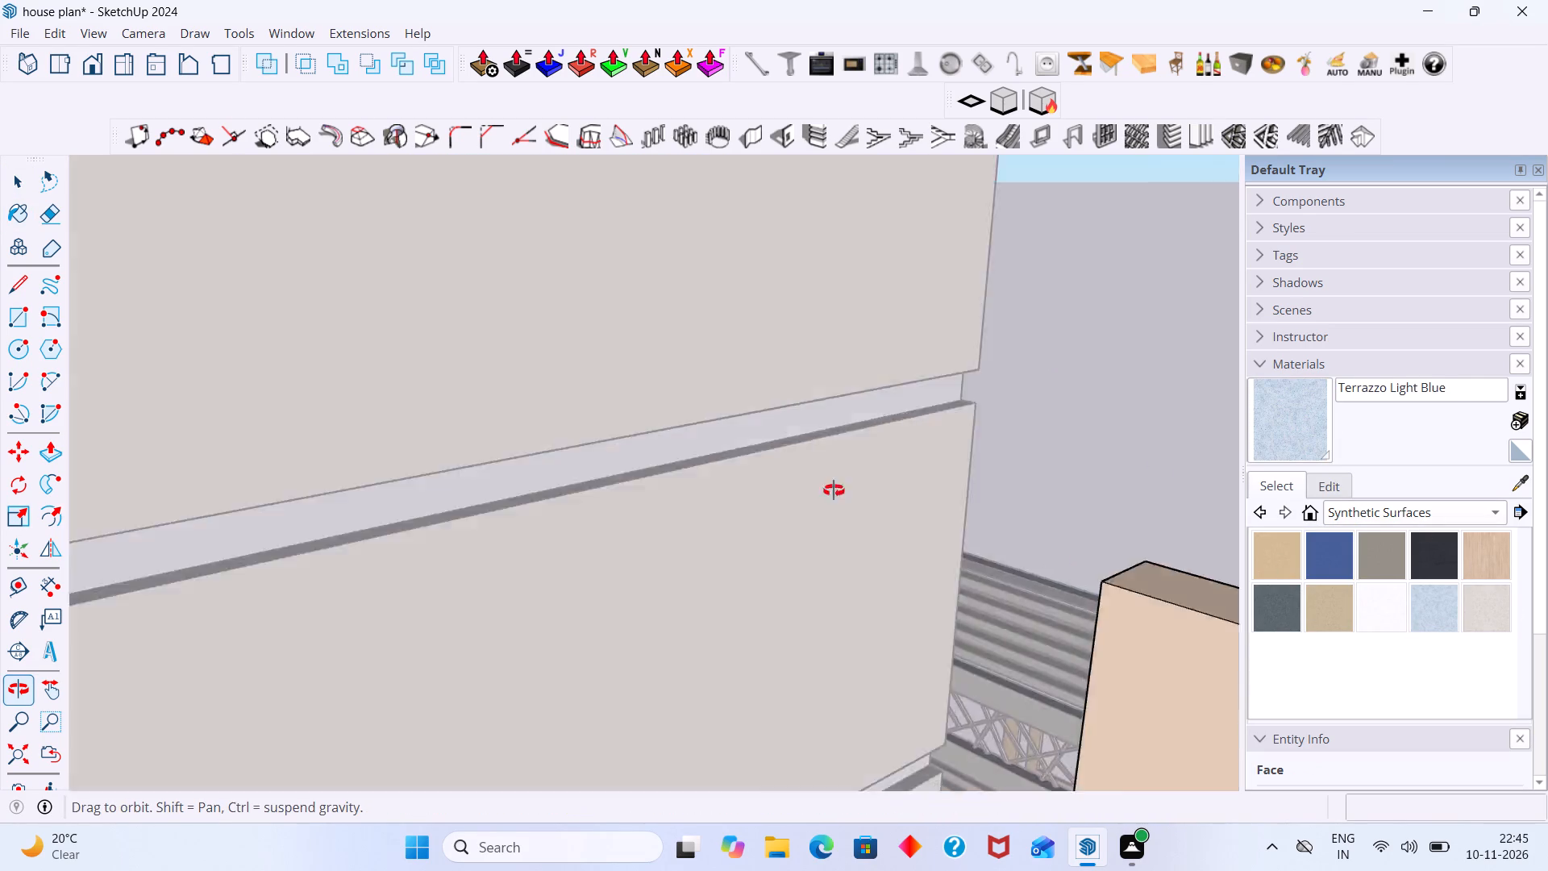
pyautogui.moveTo(834, 490); pyautogui.dragTo(685, 486, button='middle')
pyautogui.scroll(-1, 692, 490)
pyautogui.scroll(11, 614, 450)
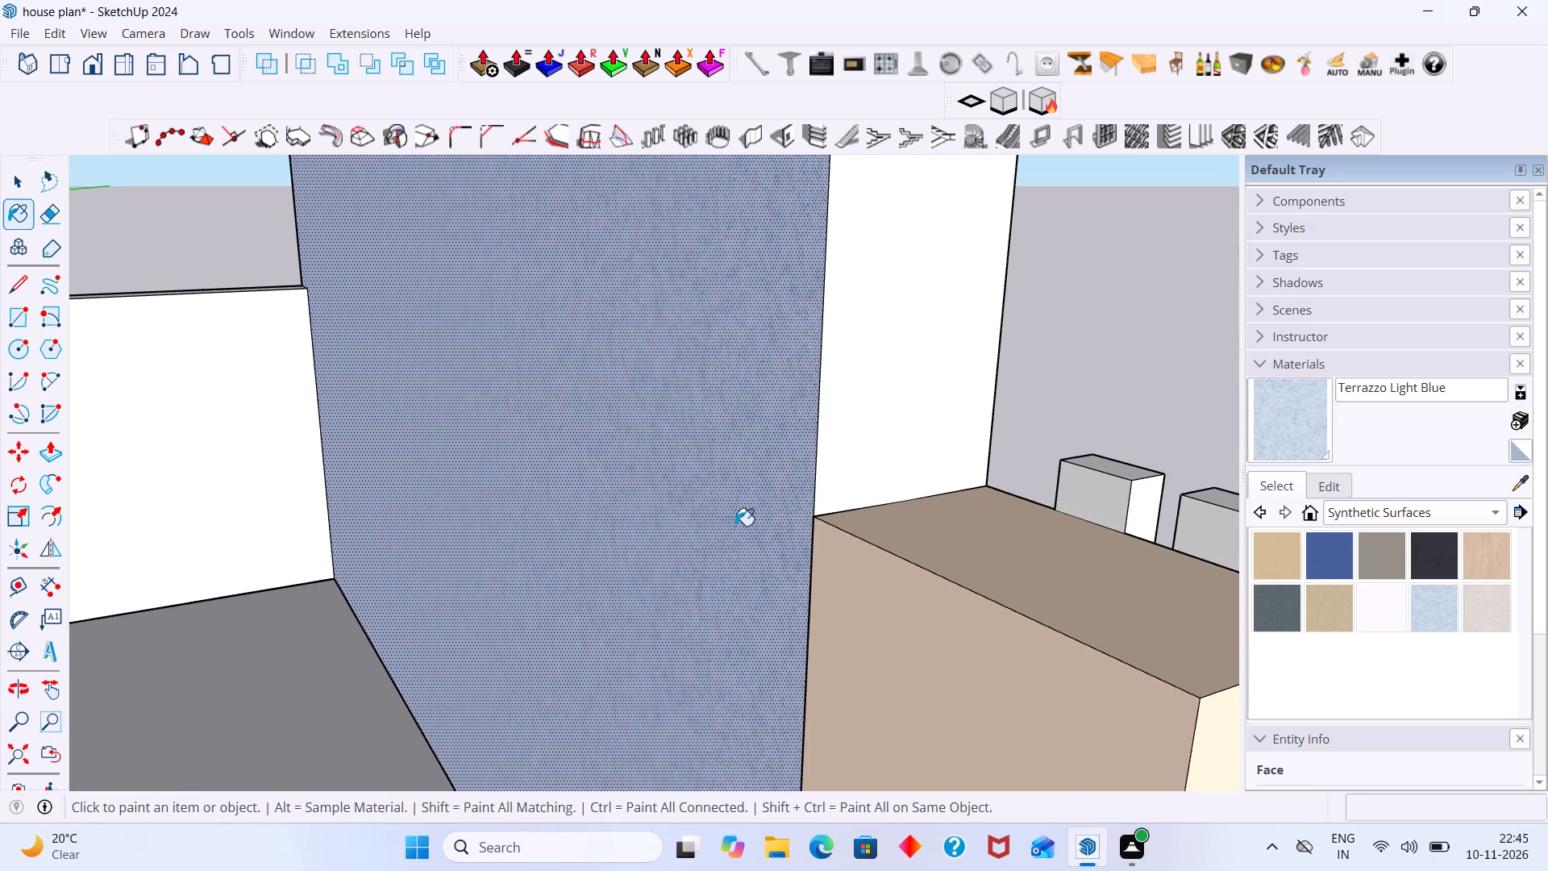
pyautogui.scroll(-2, 784, 528)
# Paint the inner and outer faces of the low side wall behind the tall elevation wall with Terrazzo Light Blue, and leave the group.
pyautogui.click(299, 473)
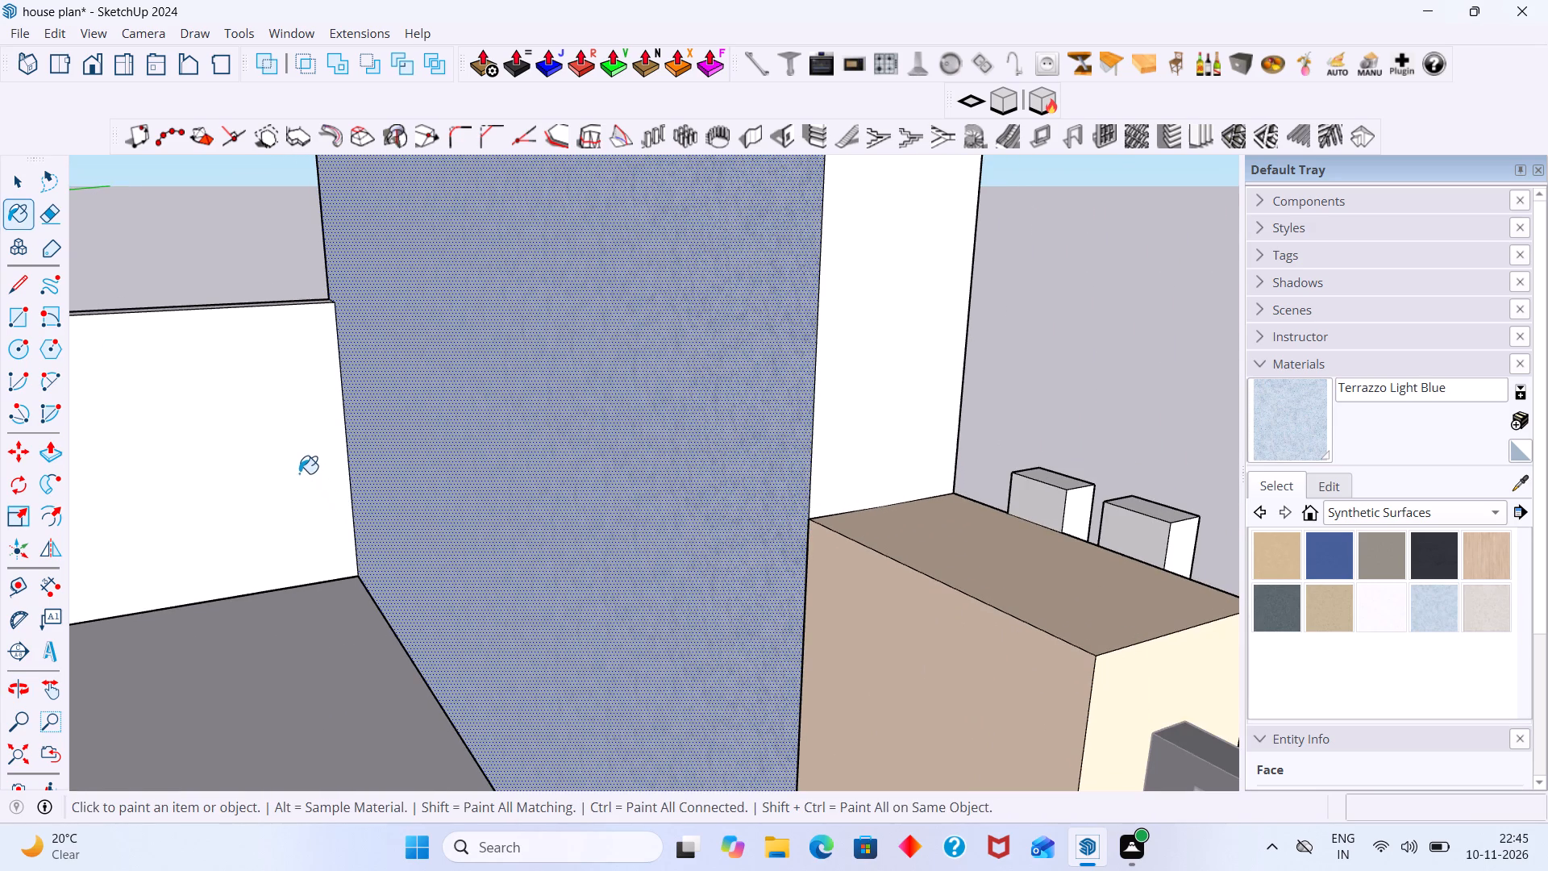
pyautogui.scroll(-8, 323, 470)
pyautogui.moveTo(375, 502); pyautogui.dragTo(6, 535, button='middle')
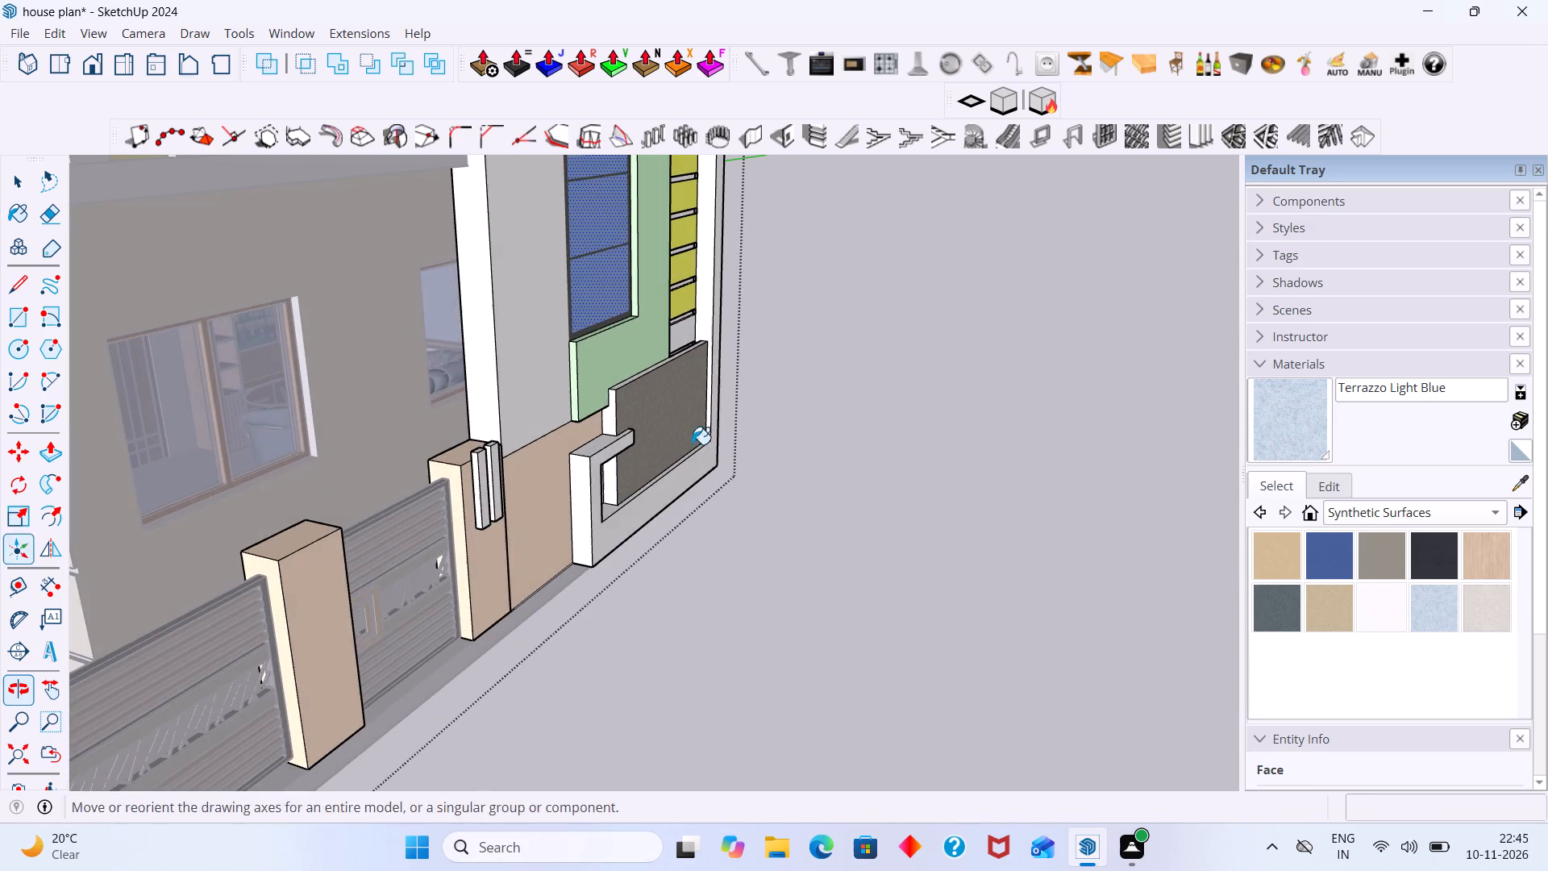
pyautogui.moveTo(788, 427); pyautogui.dragTo(162, 493, button='middle')
pyautogui.scroll(5, 809, 398)
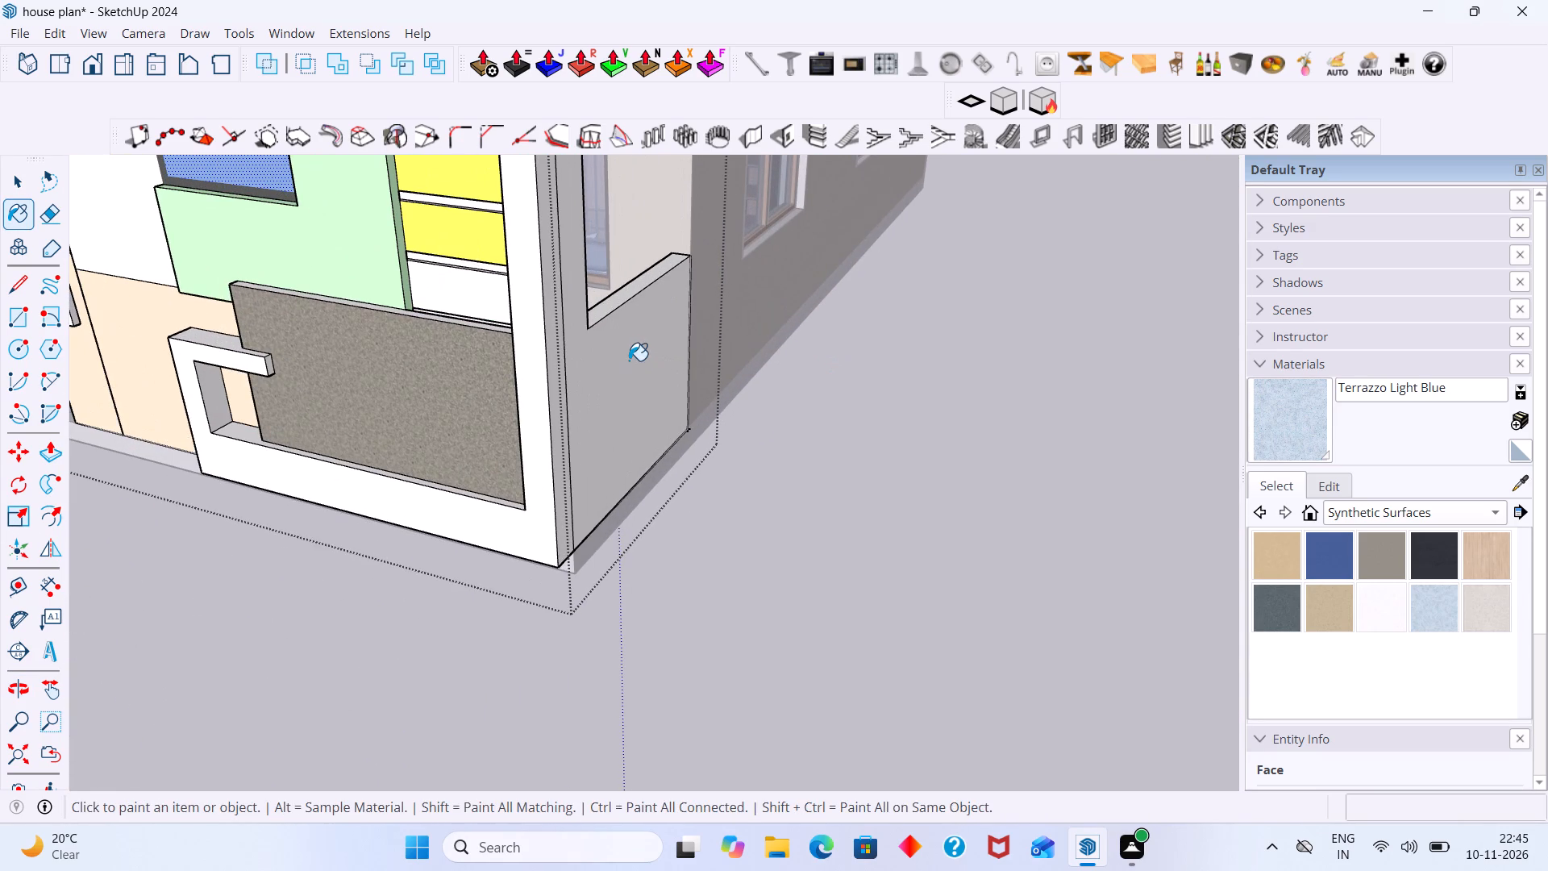
pyautogui.click(629, 360)
pyautogui.scroll(-18, 626, 355)
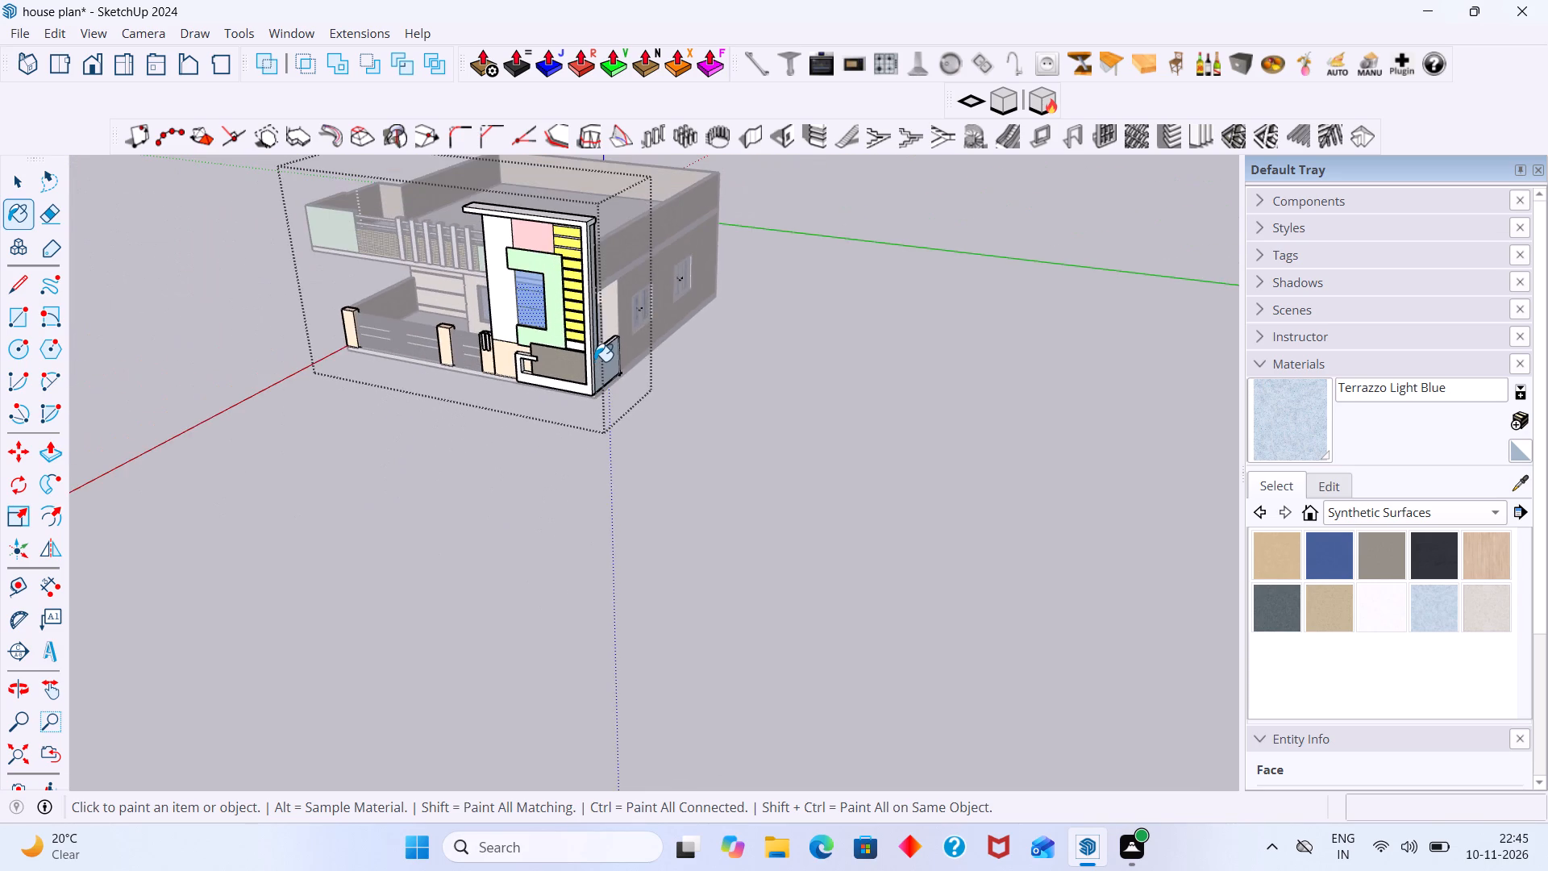
pyautogui.scroll(8, 594, 359)
pyautogui.moveTo(589, 309); pyautogui.dragTo(324, 332, button='middle')
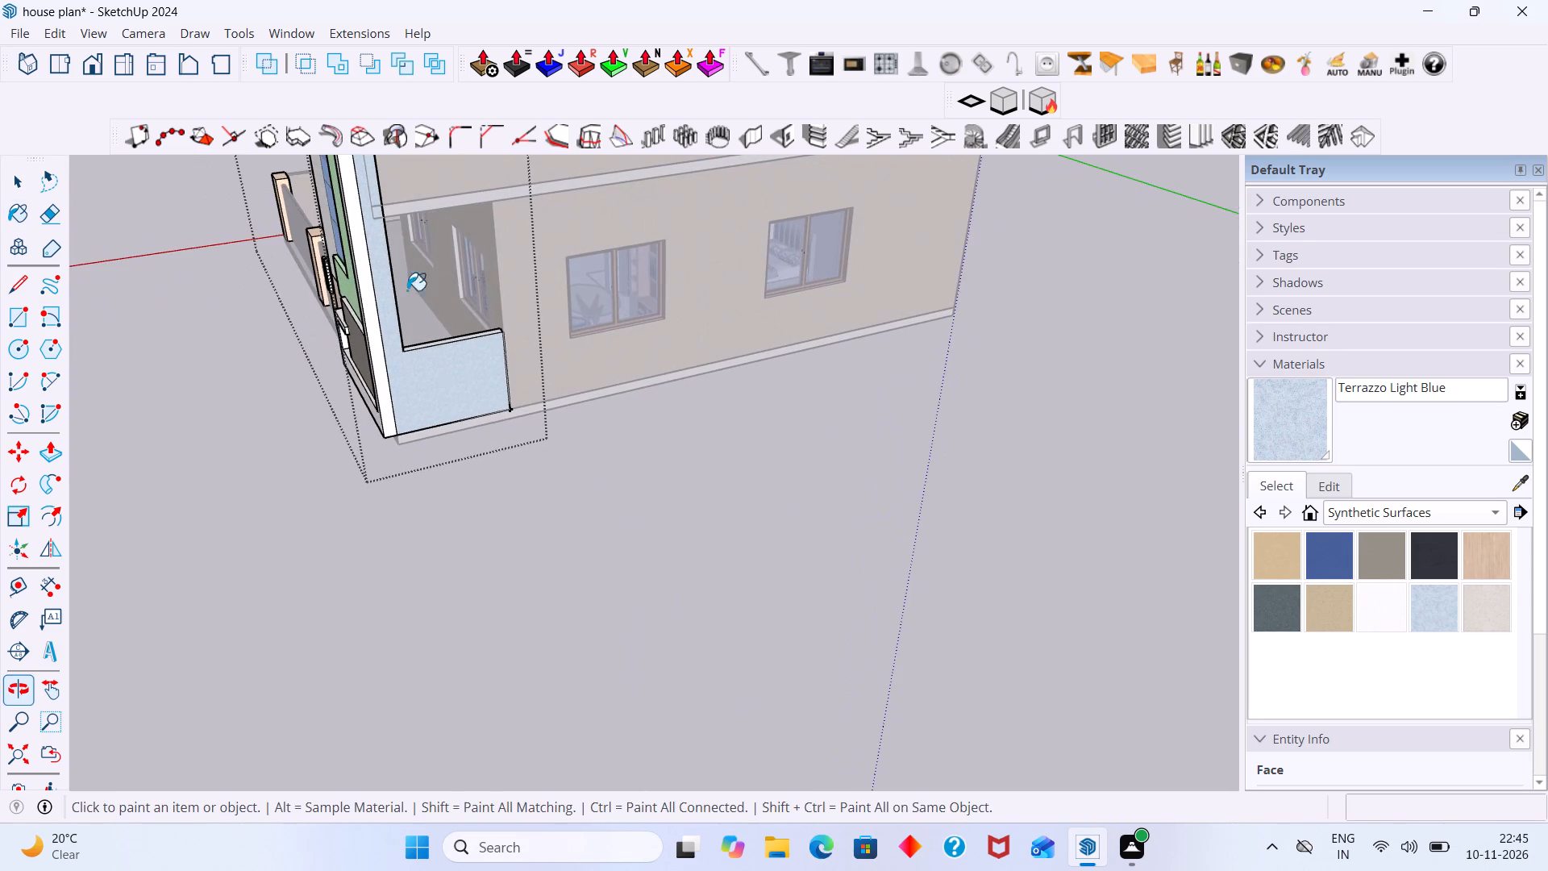
pyautogui.scroll(-4, 492, 241)
pyautogui.press('space')
pyautogui.click(679, 367)
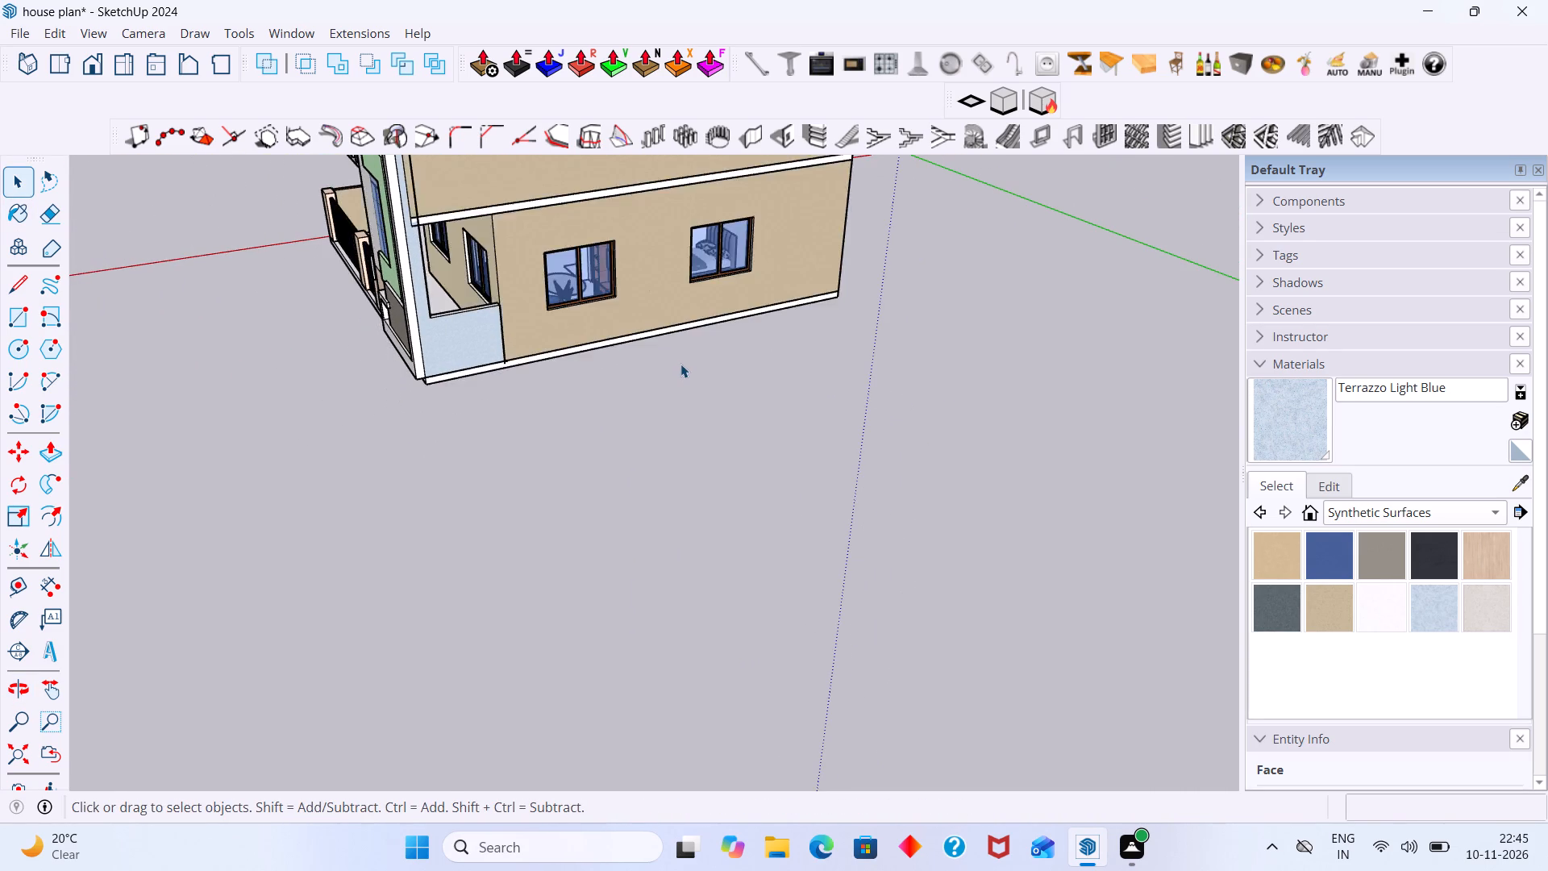
# Paint the roof slab band below the parapet with Blacktop Old 02 from the Asphalt and Concrete materials.
pyautogui.scroll(1, 680, 355)
pyautogui.scroll(-6, 680, 355)
pyautogui.scroll(10, 660, 256)
pyautogui.scroll(-4, 698, 219)
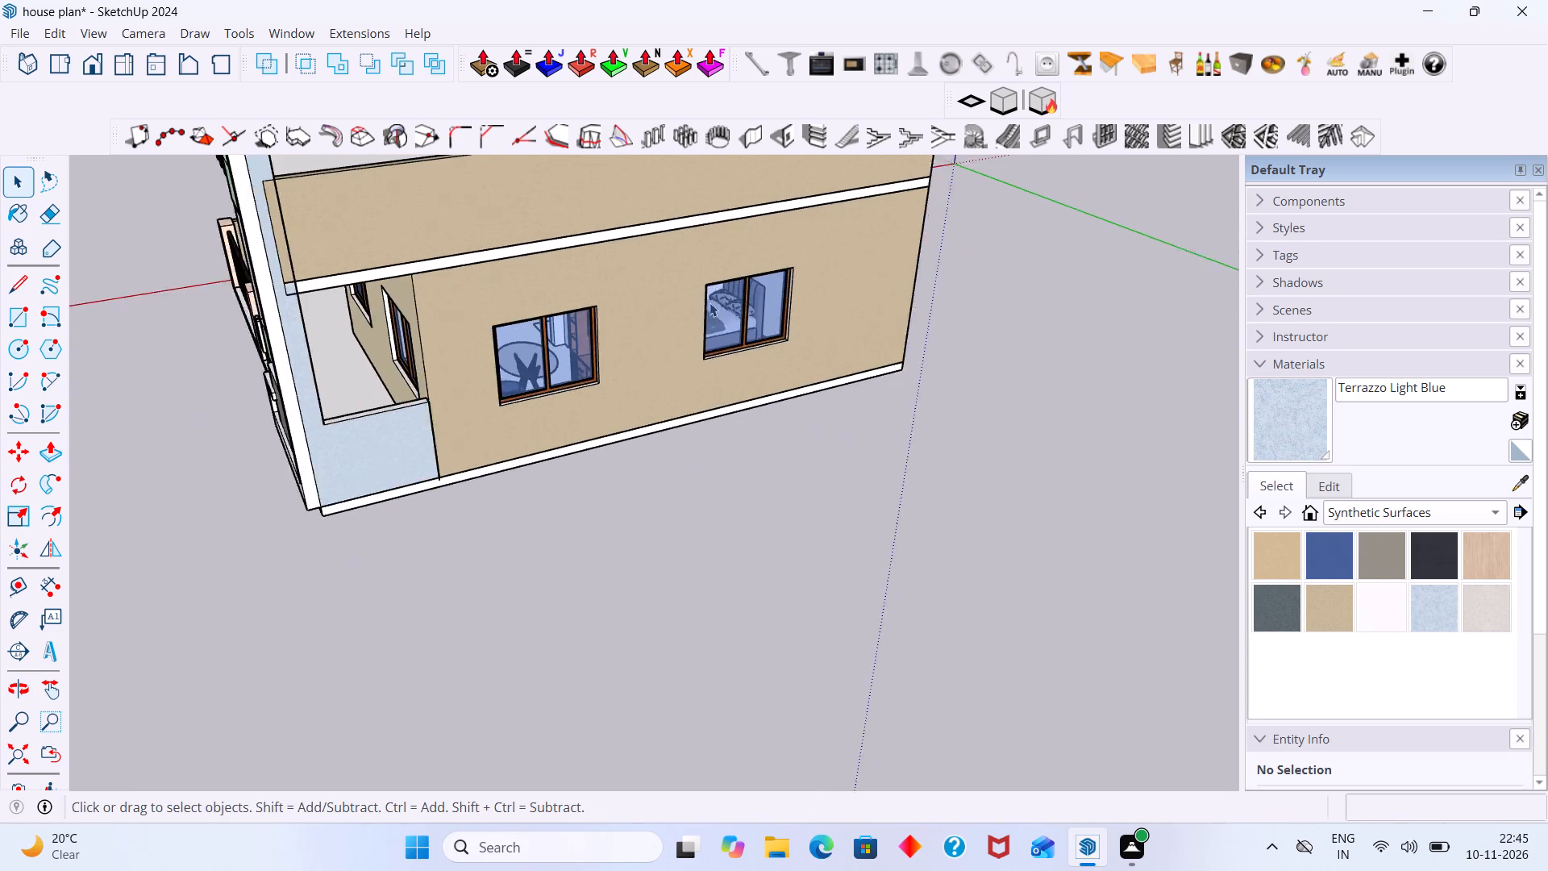
pyautogui.moveTo(694, 328); pyautogui.dragTo(688, 474, button='middle')
pyautogui.click(547, 230)
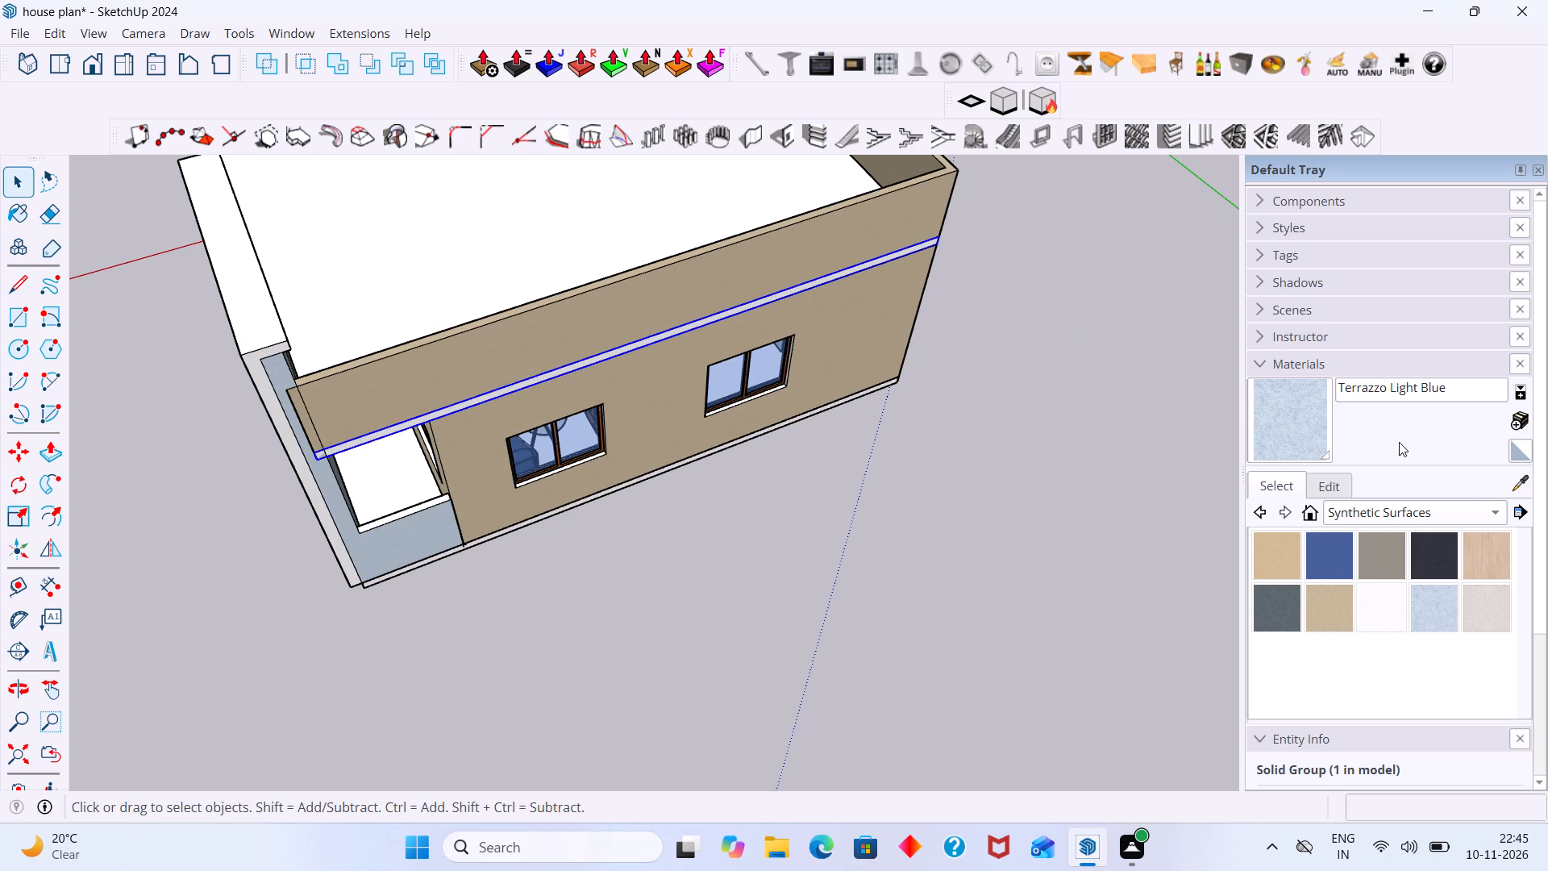
pyautogui.click(1496, 511)
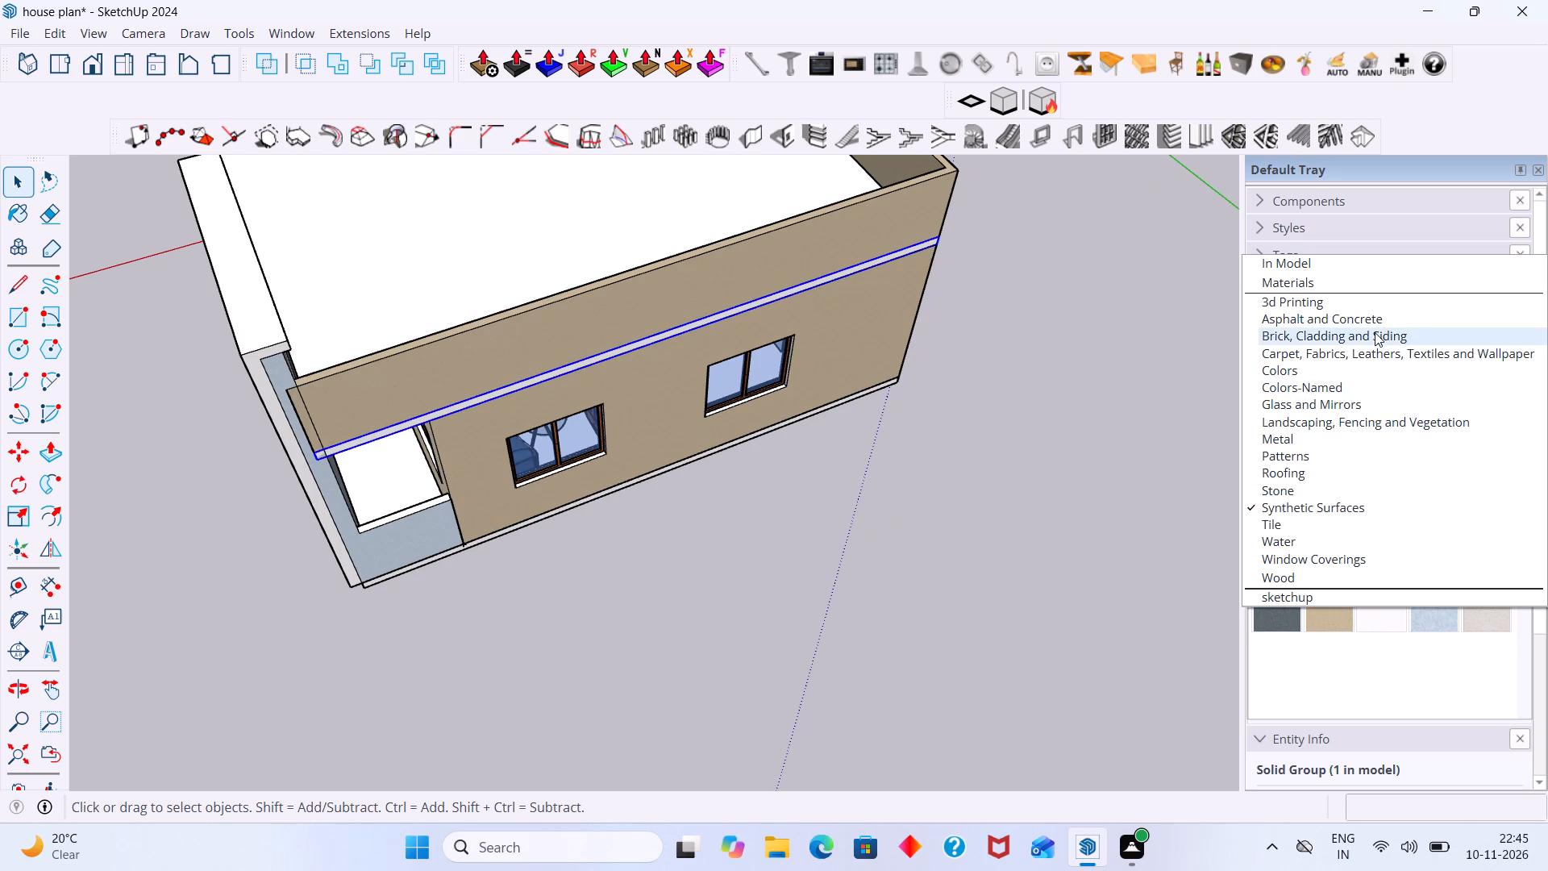
pyautogui.click(1373, 327)
pyautogui.click(1436, 566)
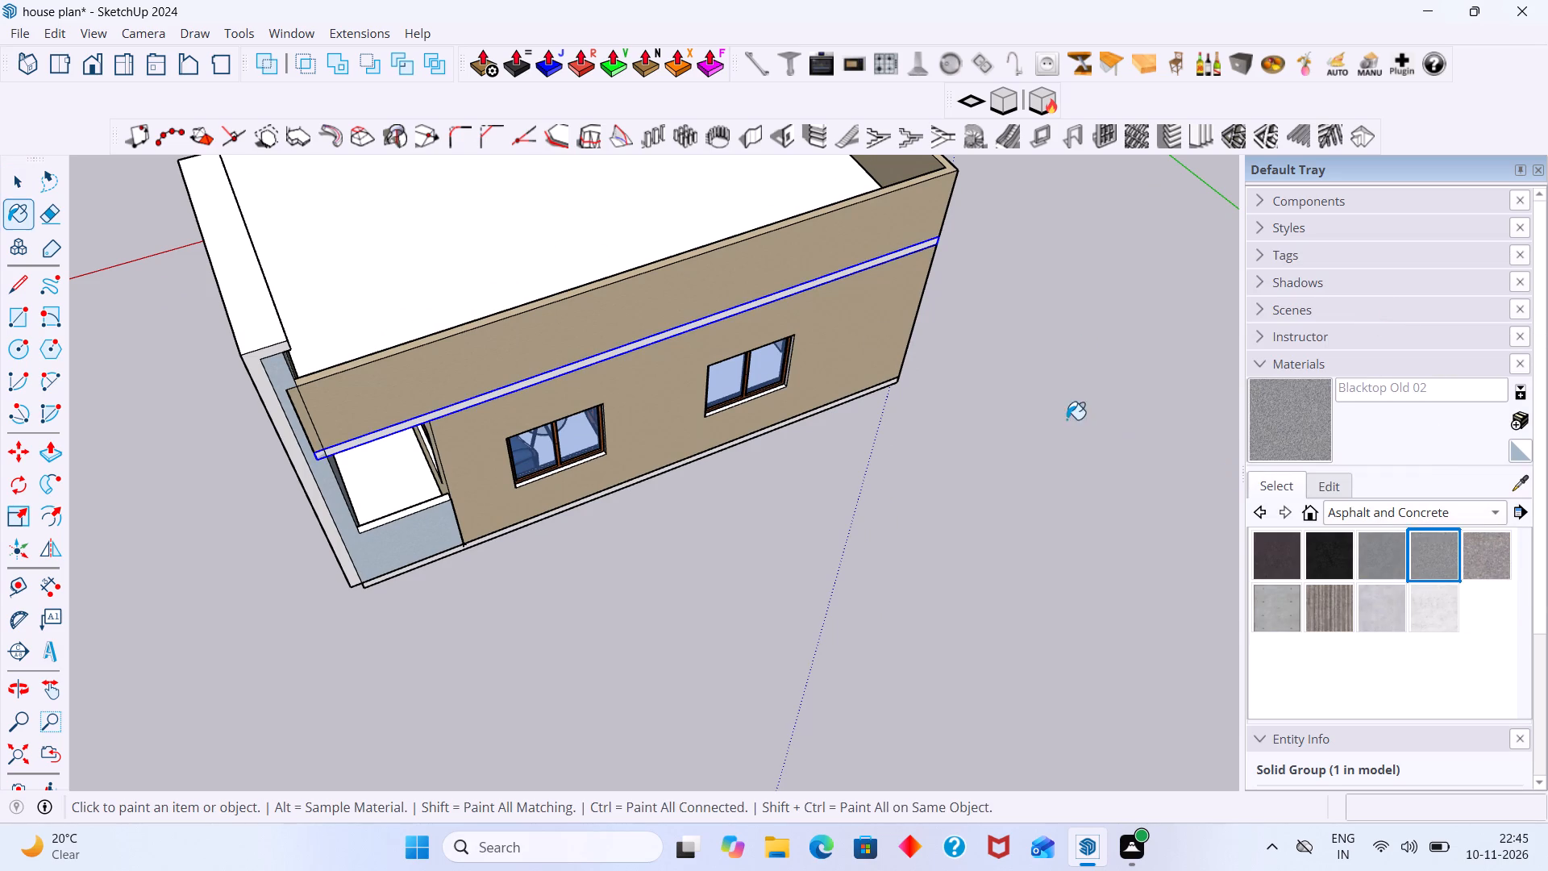
pyautogui.click(633, 235)
pyautogui.scroll(-3, 654, 327)
# Paint the plinth band at the base of the house with Blacktop Old 02.
pyautogui.moveTo(743, 535); pyautogui.dragTo(701, 421, button='middle')
pyautogui.scroll(4, 611, 440)
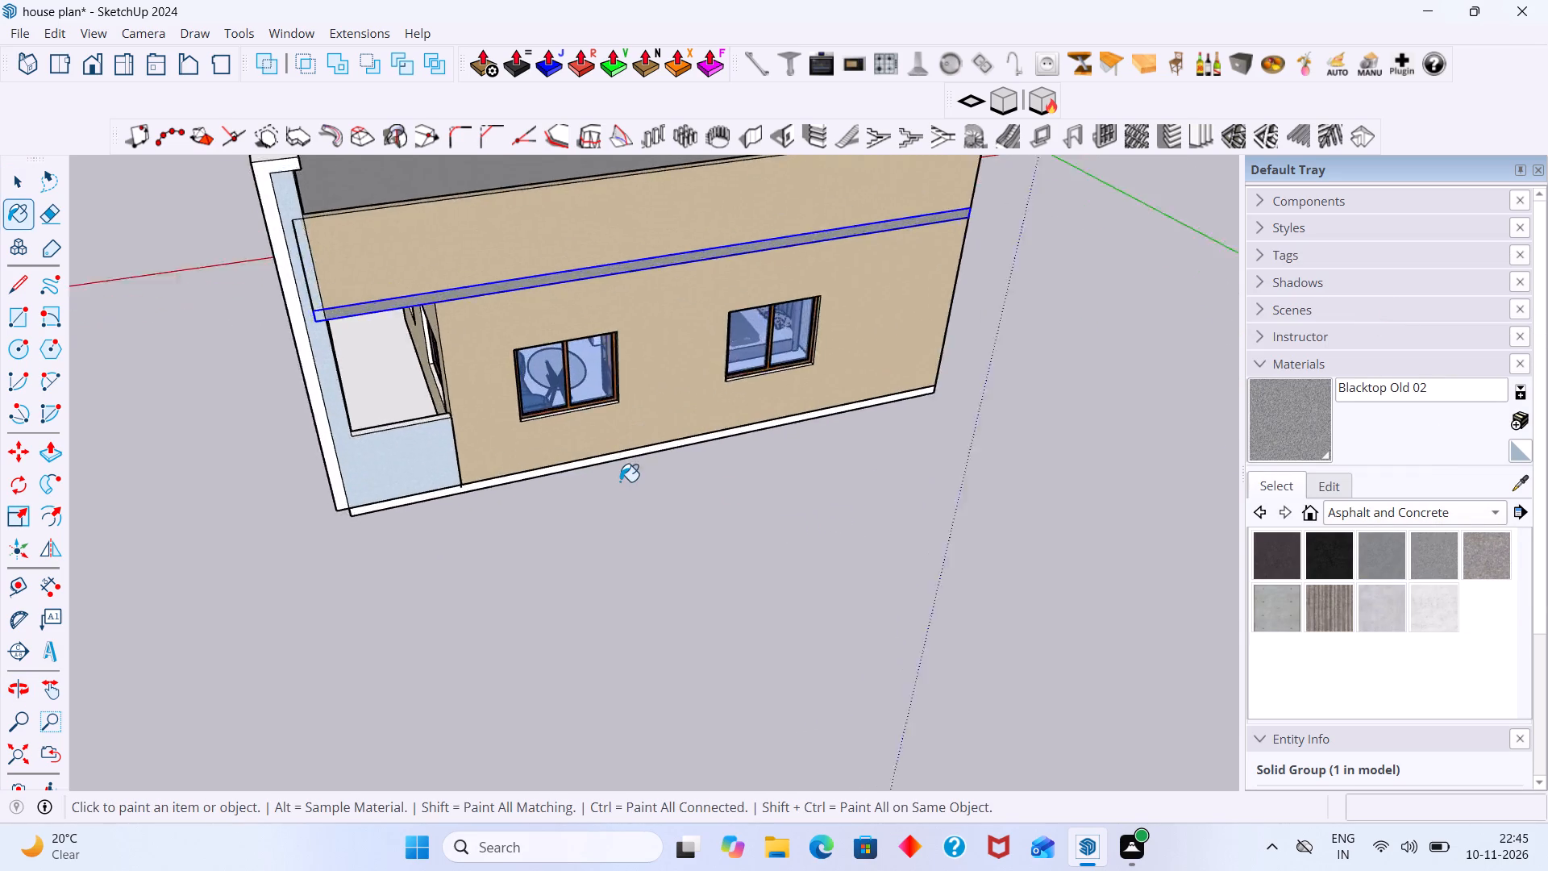
pyautogui.scroll(4, 620, 481)
pyautogui.moveTo(646, 488); pyautogui.dragTo(629, 361, button='middle')
pyautogui.scroll(3, 630, 365)
pyautogui.click(630, 390)
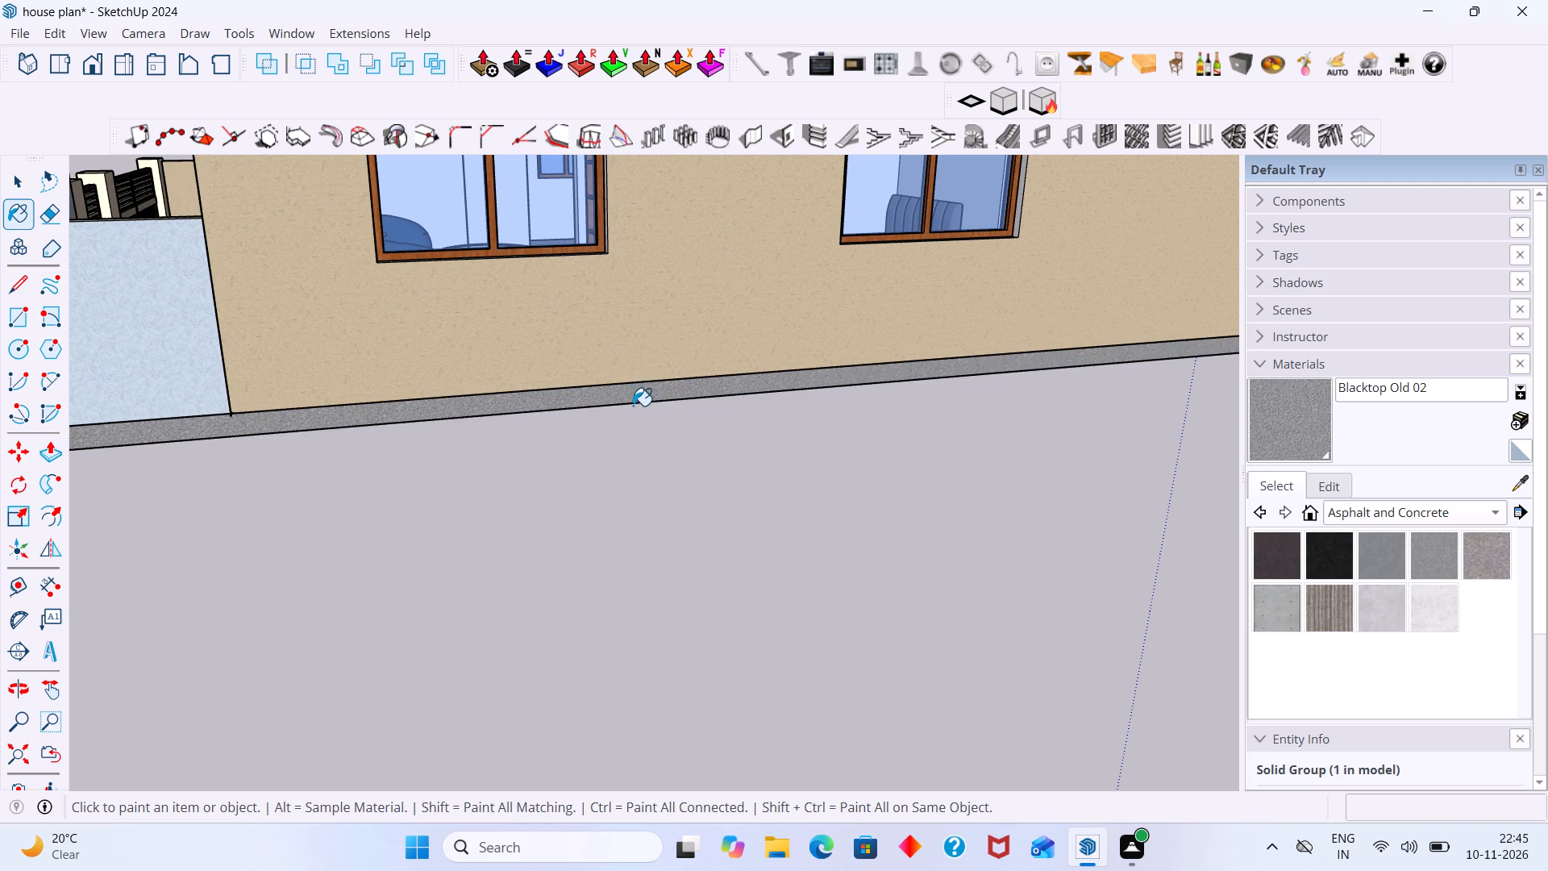
# Clear the selection and examine the front elevation's painted surfaces from several angles.
pyautogui.scroll(-7, 633, 406)
pyautogui.moveTo(698, 497); pyautogui.dragTo(1439, 493, button='middle')
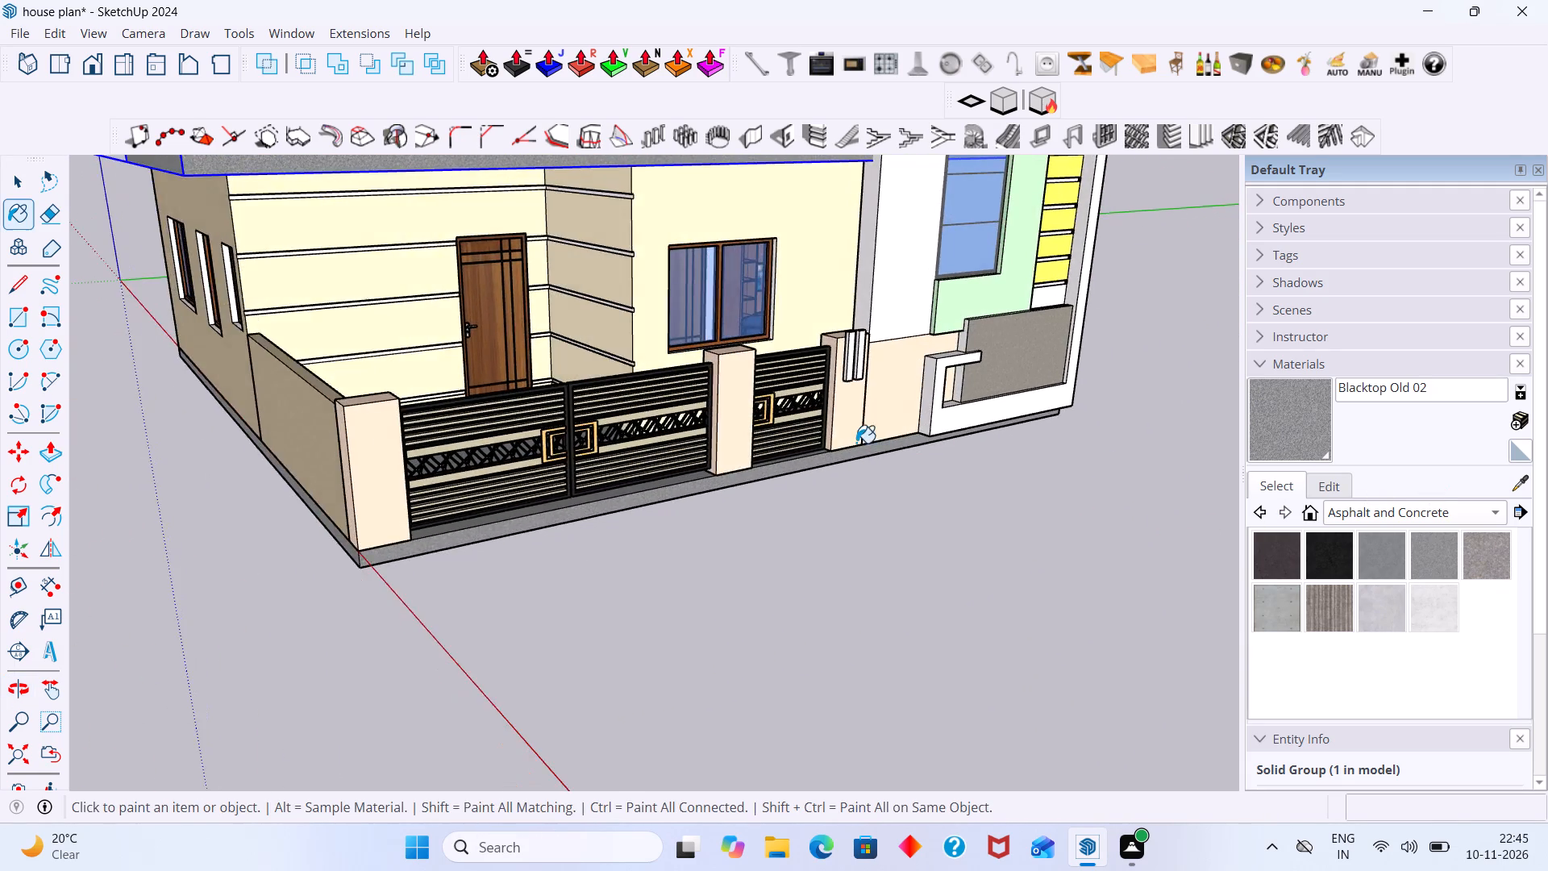
pyautogui.scroll(-11, 856, 443)
pyautogui.press('space')
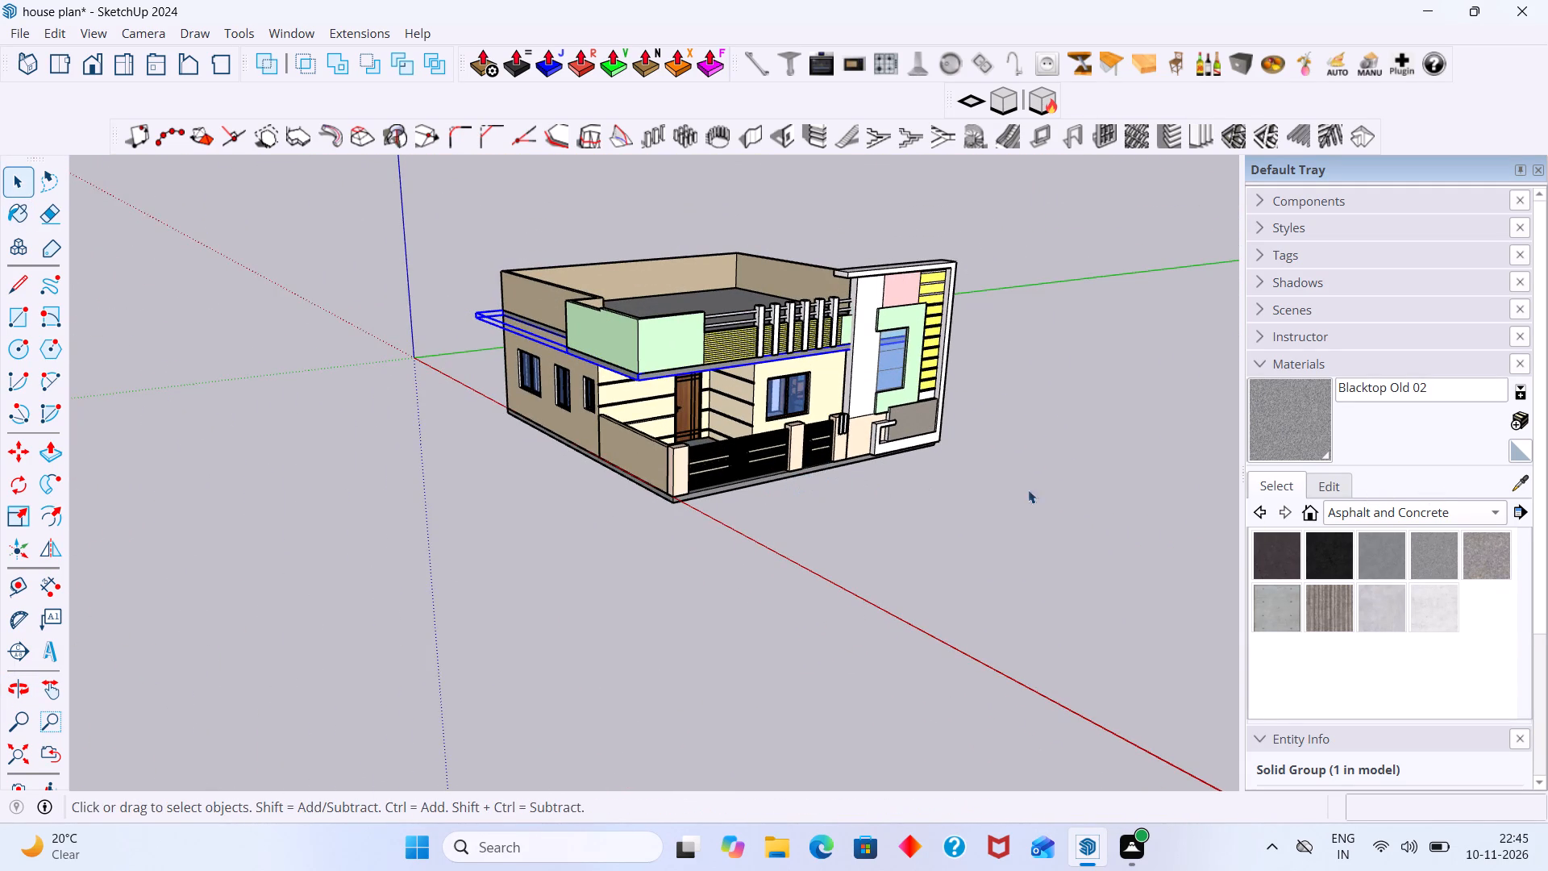
pyautogui.click(1046, 494)
pyautogui.scroll(-2, 875, 477)
pyautogui.moveTo(898, 500); pyautogui.dragTo(689, 498, button='middle')
pyautogui.scroll(4, 732, 491)
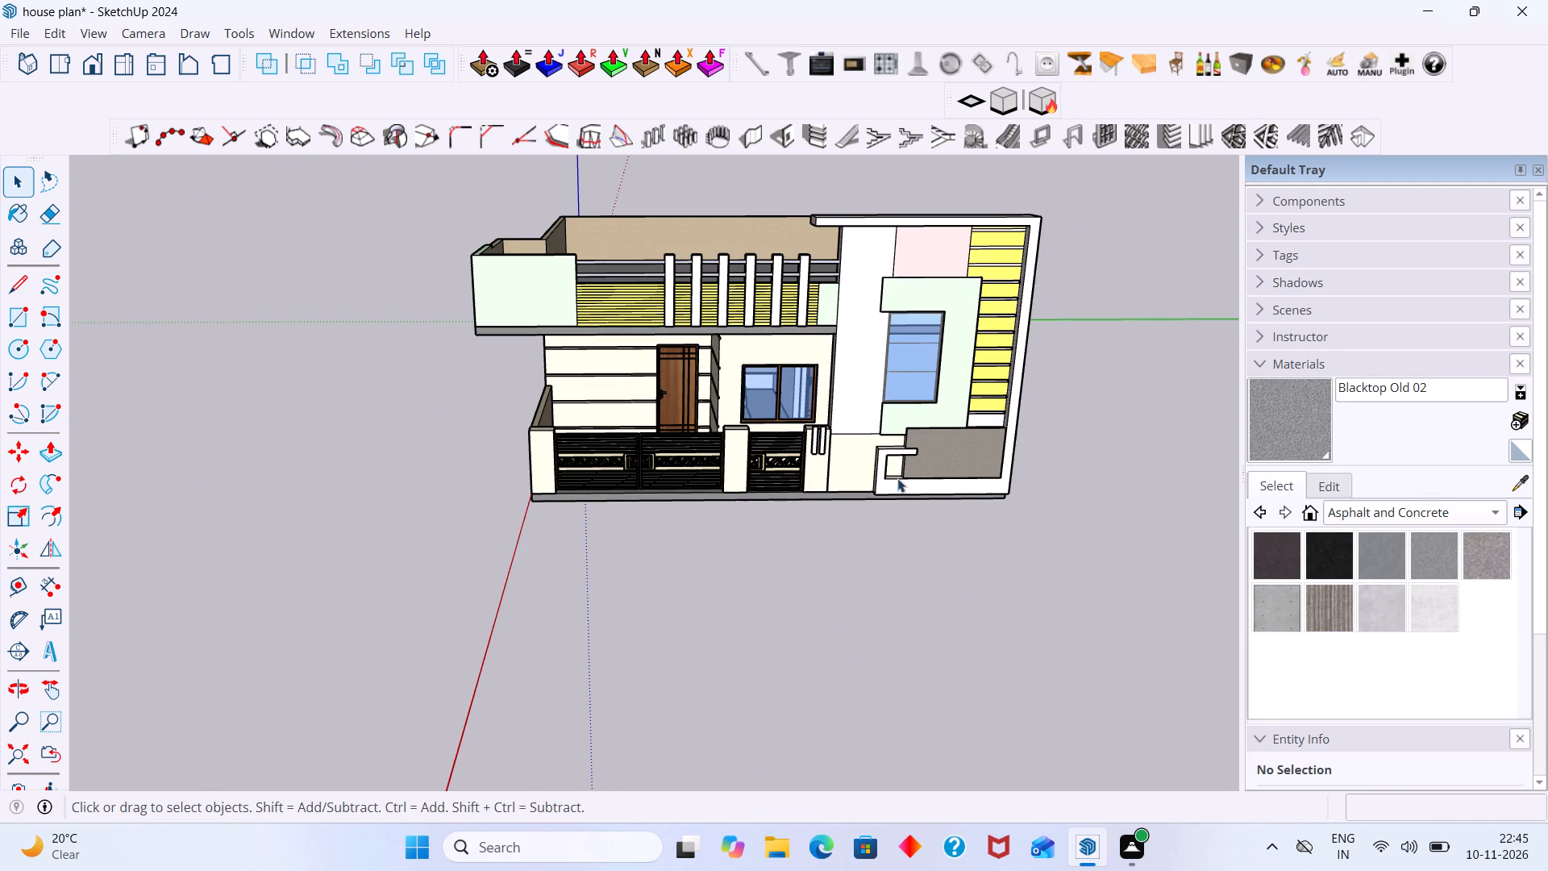
pyautogui.moveTo(899, 477); pyautogui.dragTo(618, 468, button='middle')
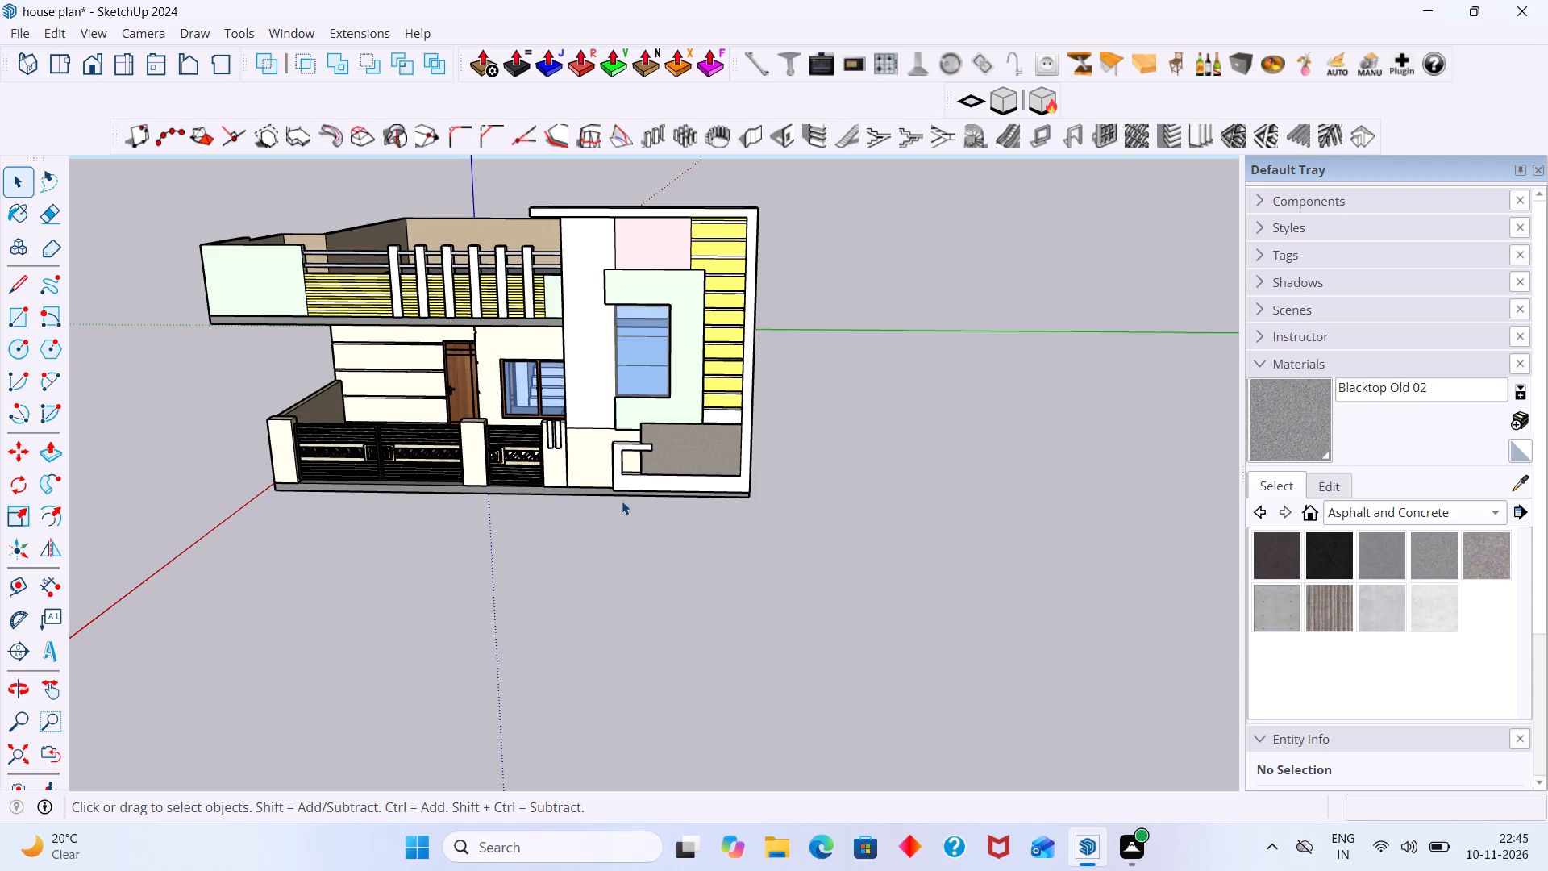
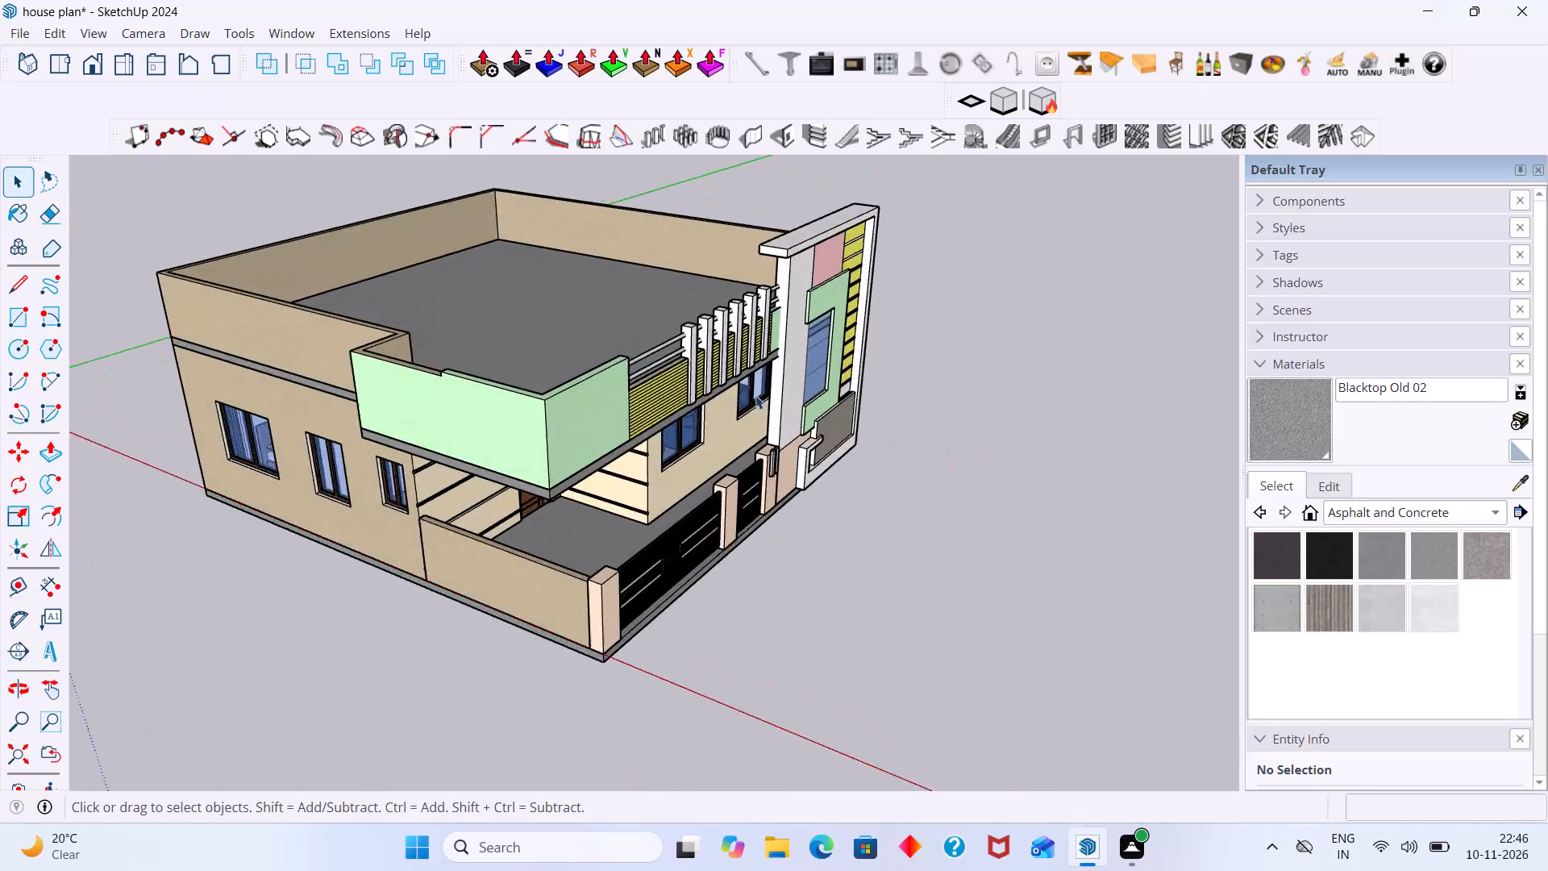
# Examine the painted front elevation, gates, boundary wall and roof parapet up close and from several angles.
pyautogui.moveTo(678, 301); pyautogui.dragTo(639, 309, button='middle')
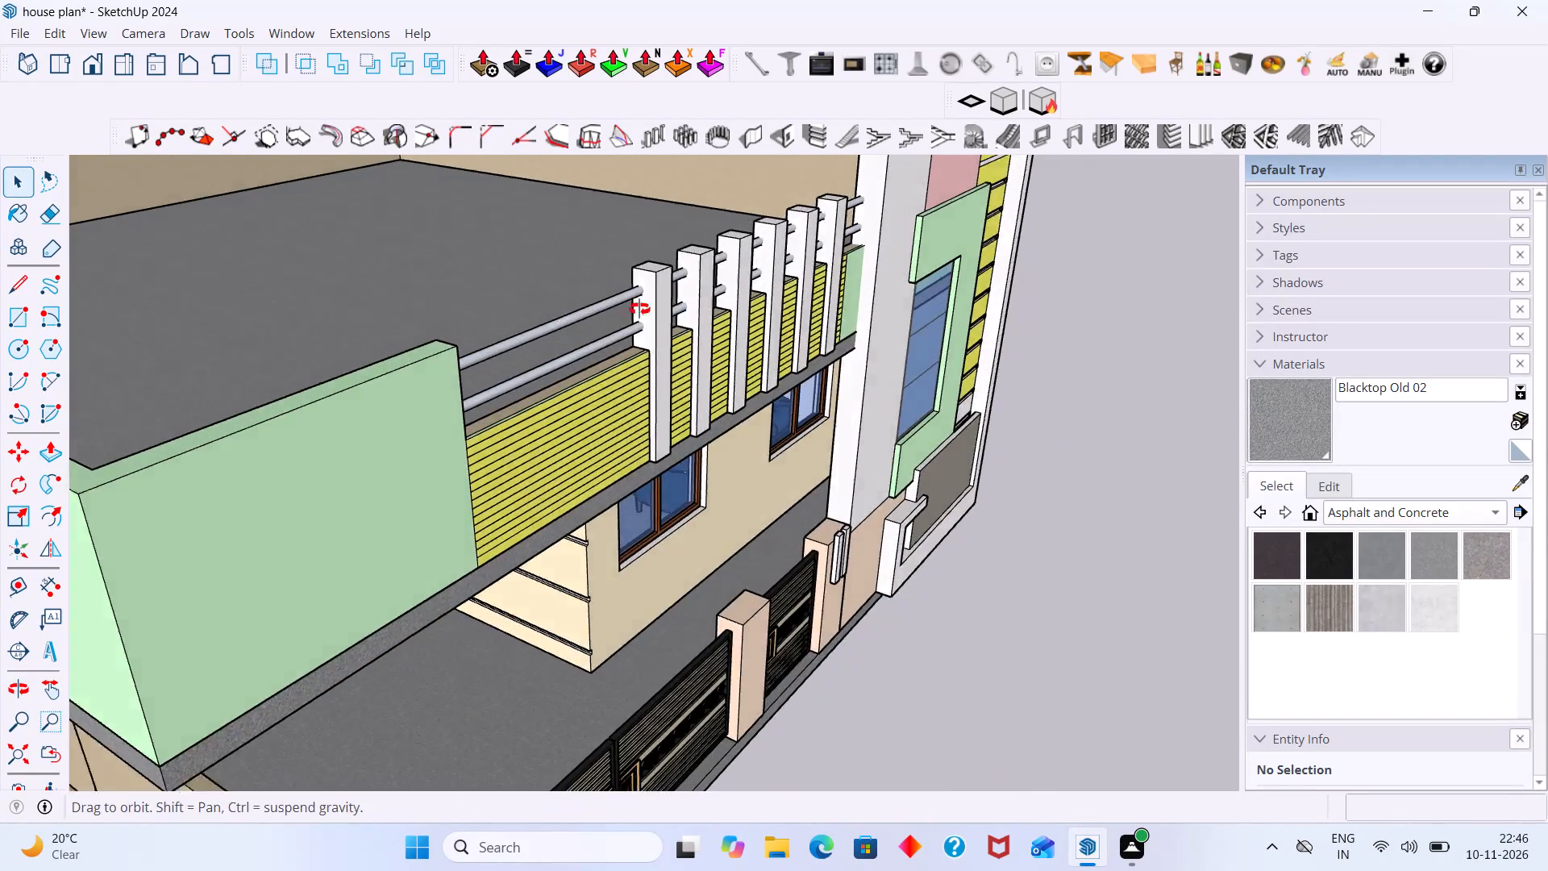
pyautogui.moveTo(639, 309); pyautogui.dragTo(459, 335, button='middle')
pyautogui.scroll(-10, 720, 350)
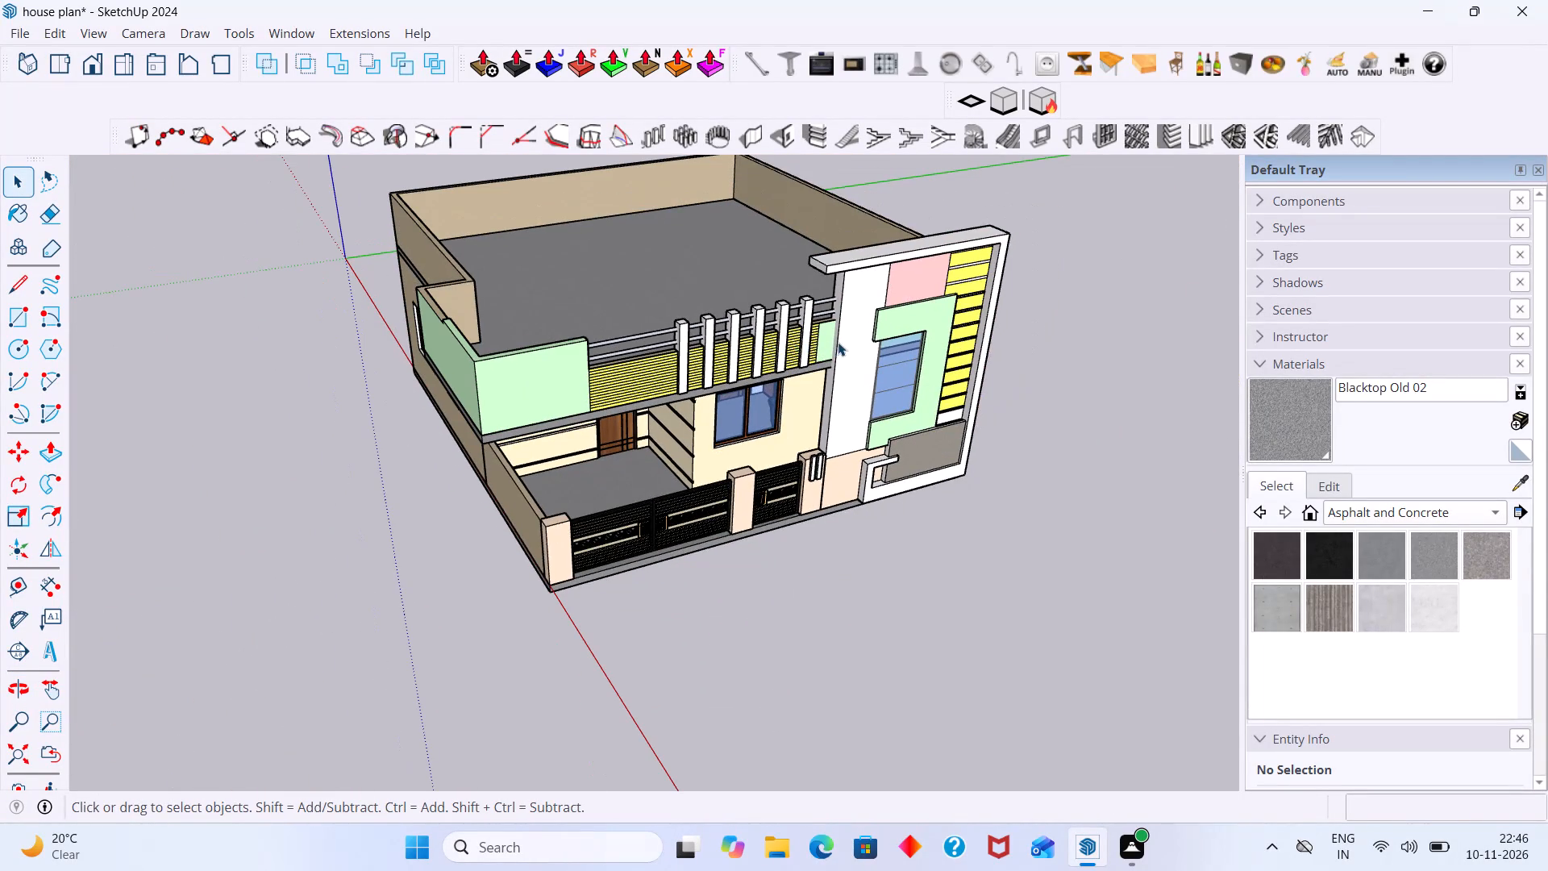
pyautogui.keyDown('shift'); pyautogui.moveTo(855, 343); pyautogui.dragTo(564, 343, button='middle'); pyautogui.keyUp('shift')
pyautogui.scroll(2, 622, 477)
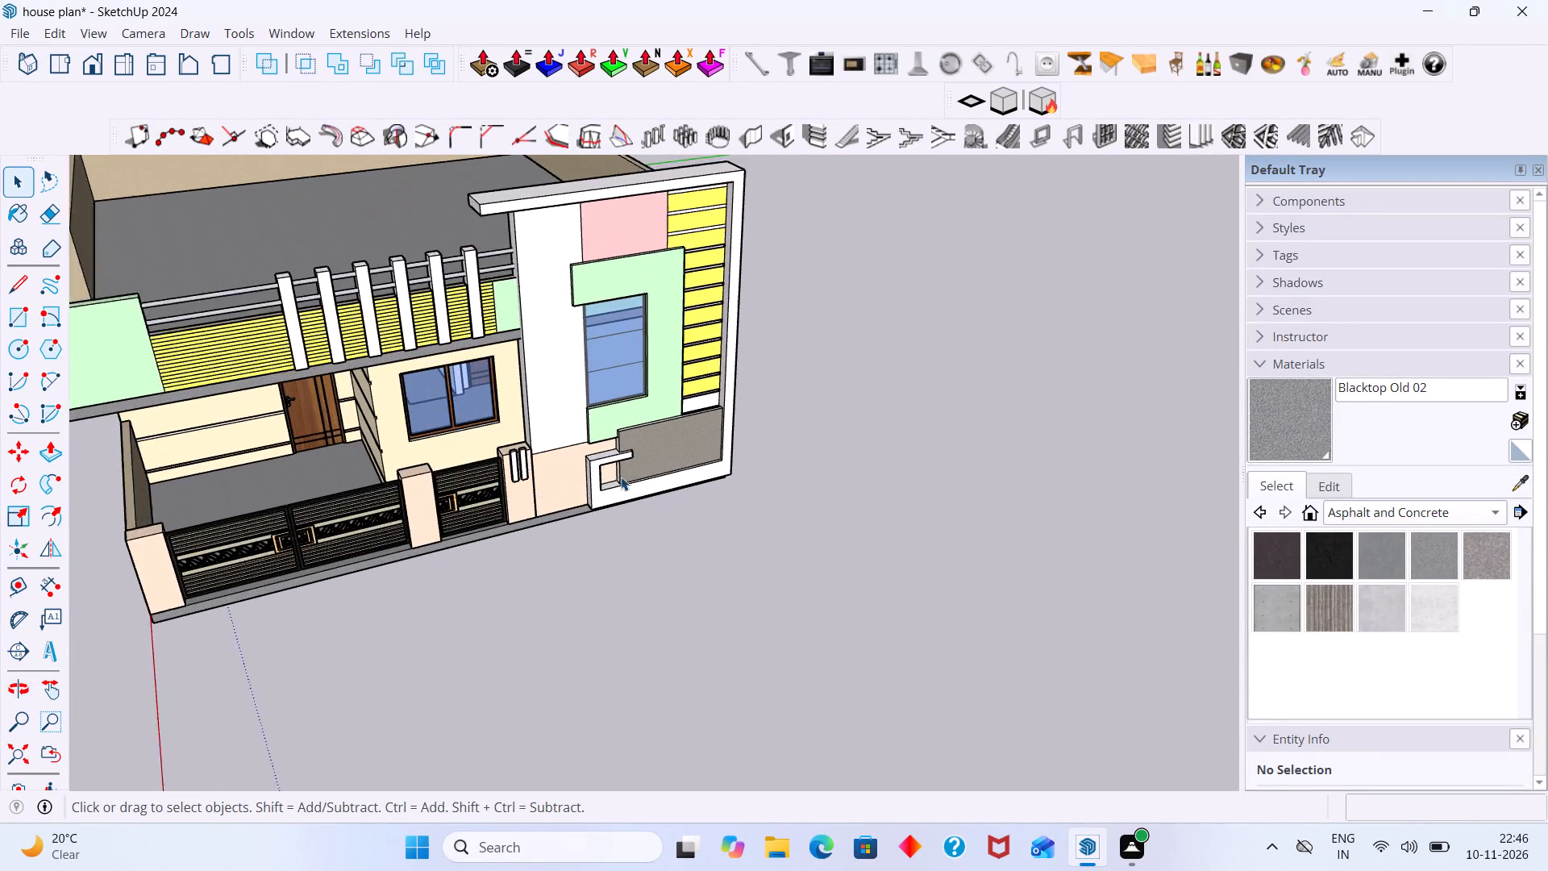
pyautogui.scroll(2, 621, 477)
pyautogui.scroll(-2, 741, 441)
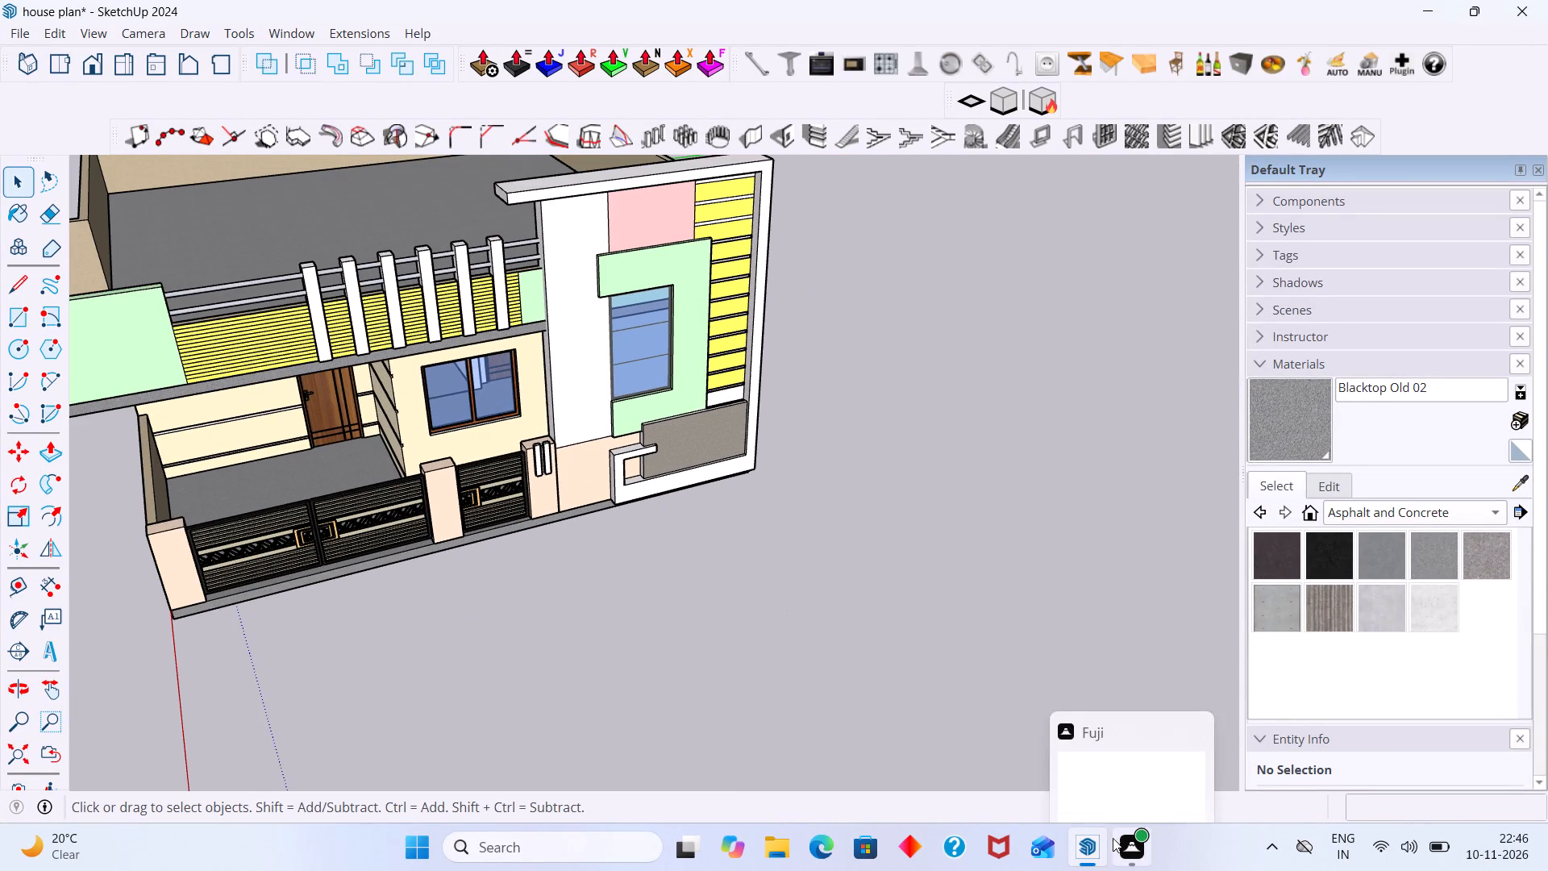
pyautogui.click(1101, 761)
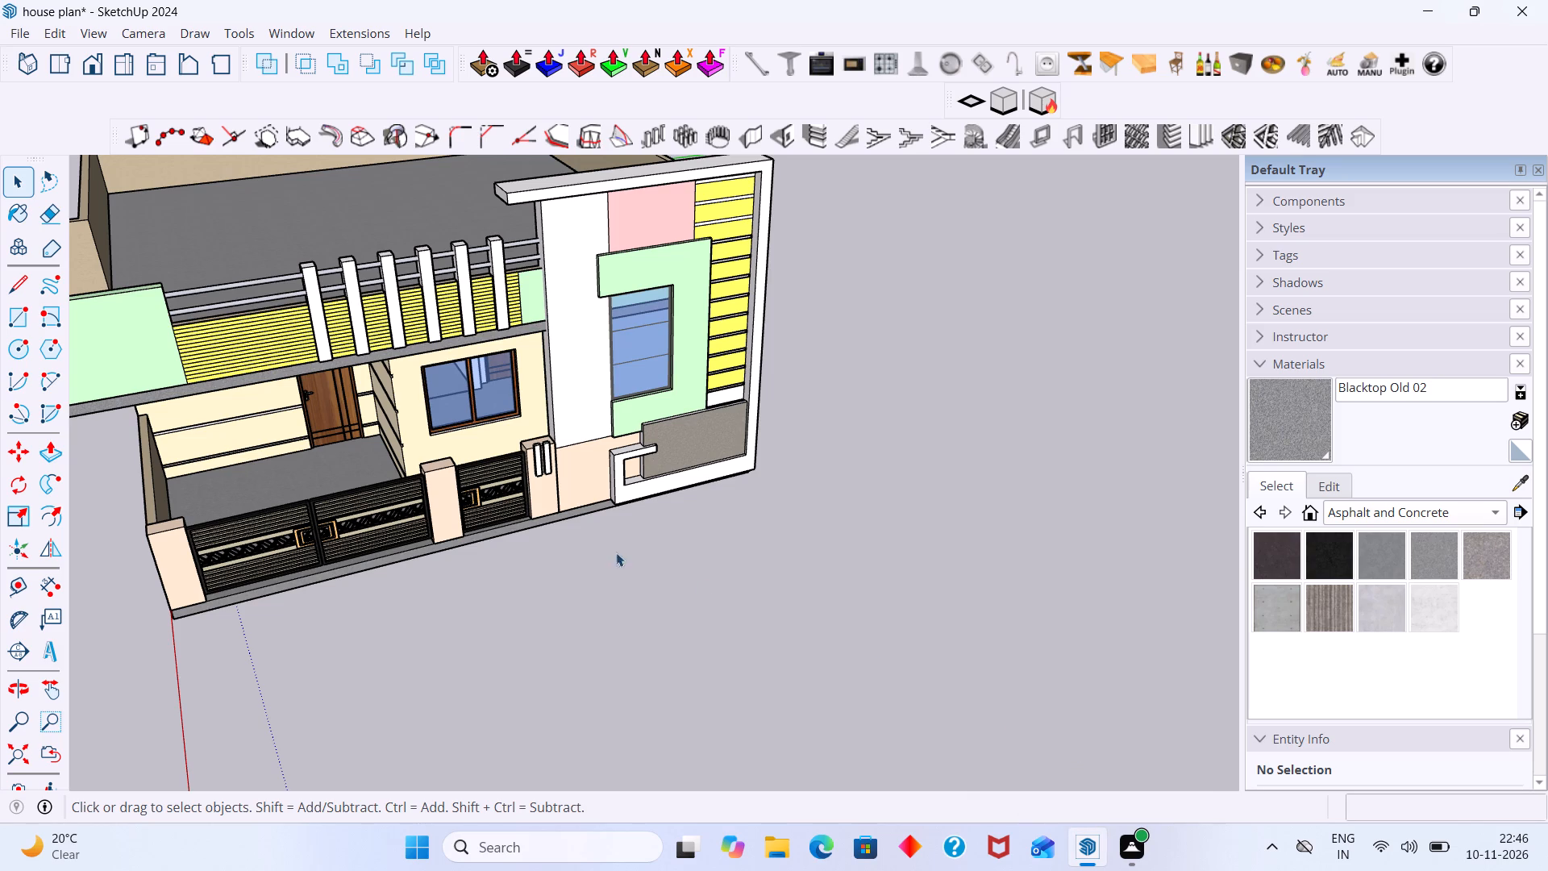
pyautogui.scroll(-3, 614, 553)
pyautogui.moveTo(652, 618); pyautogui.dragTo(593, 502, button='middle')
pyautogui.scroll(6, 550, 431)
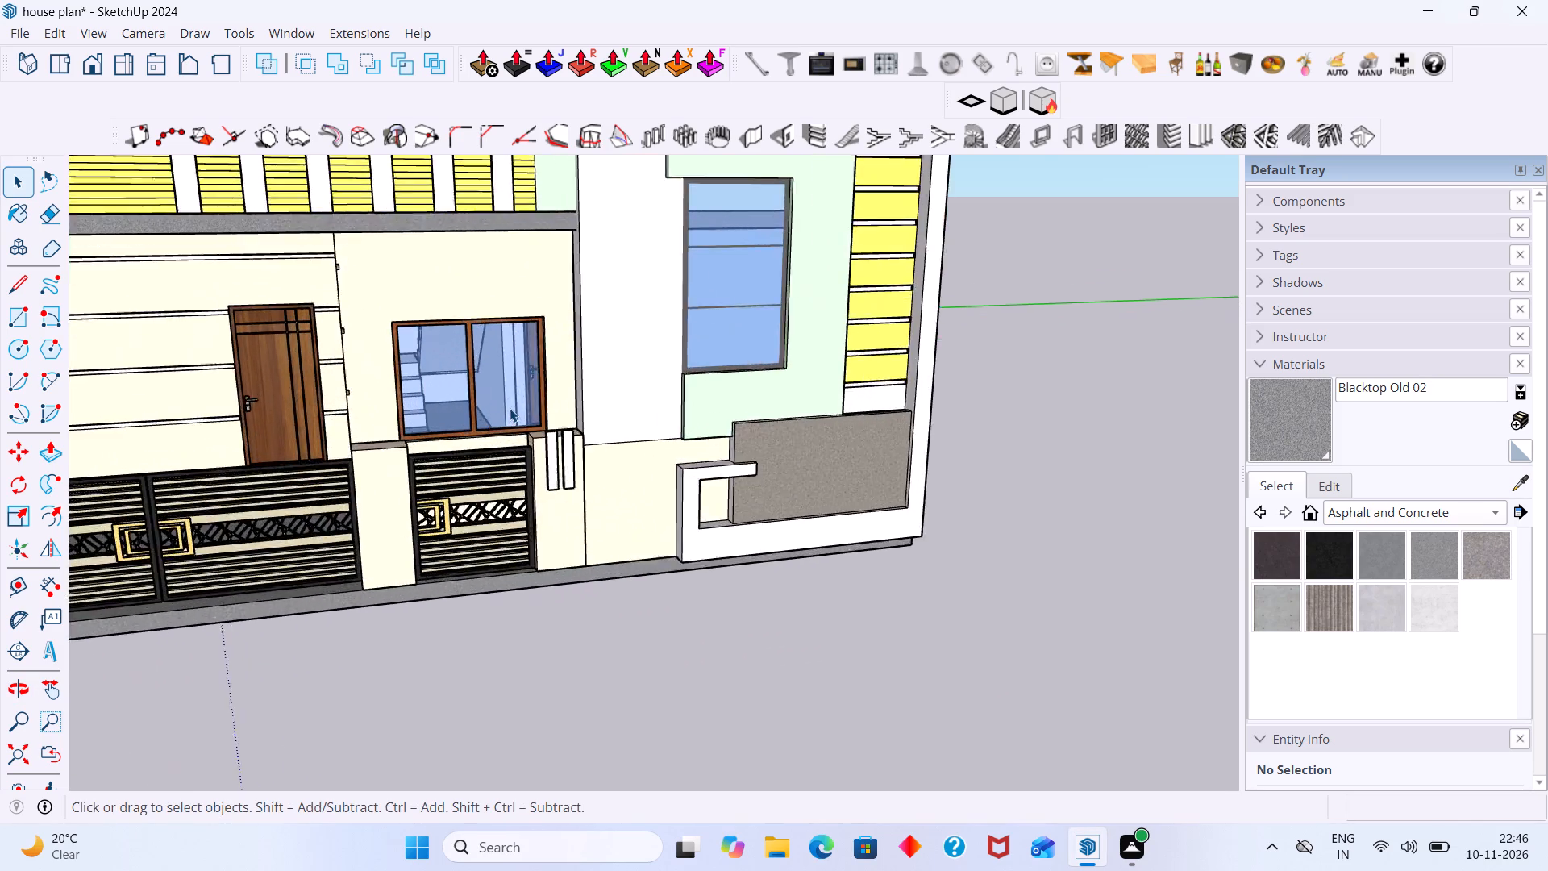
pyautogui.scroll(7, 510, 408)
pyautogui.moveTo(592, 480); pyautogui.dragTo(600, 548, button='middle')
pyautogui.scroll(-1, 669, 544)
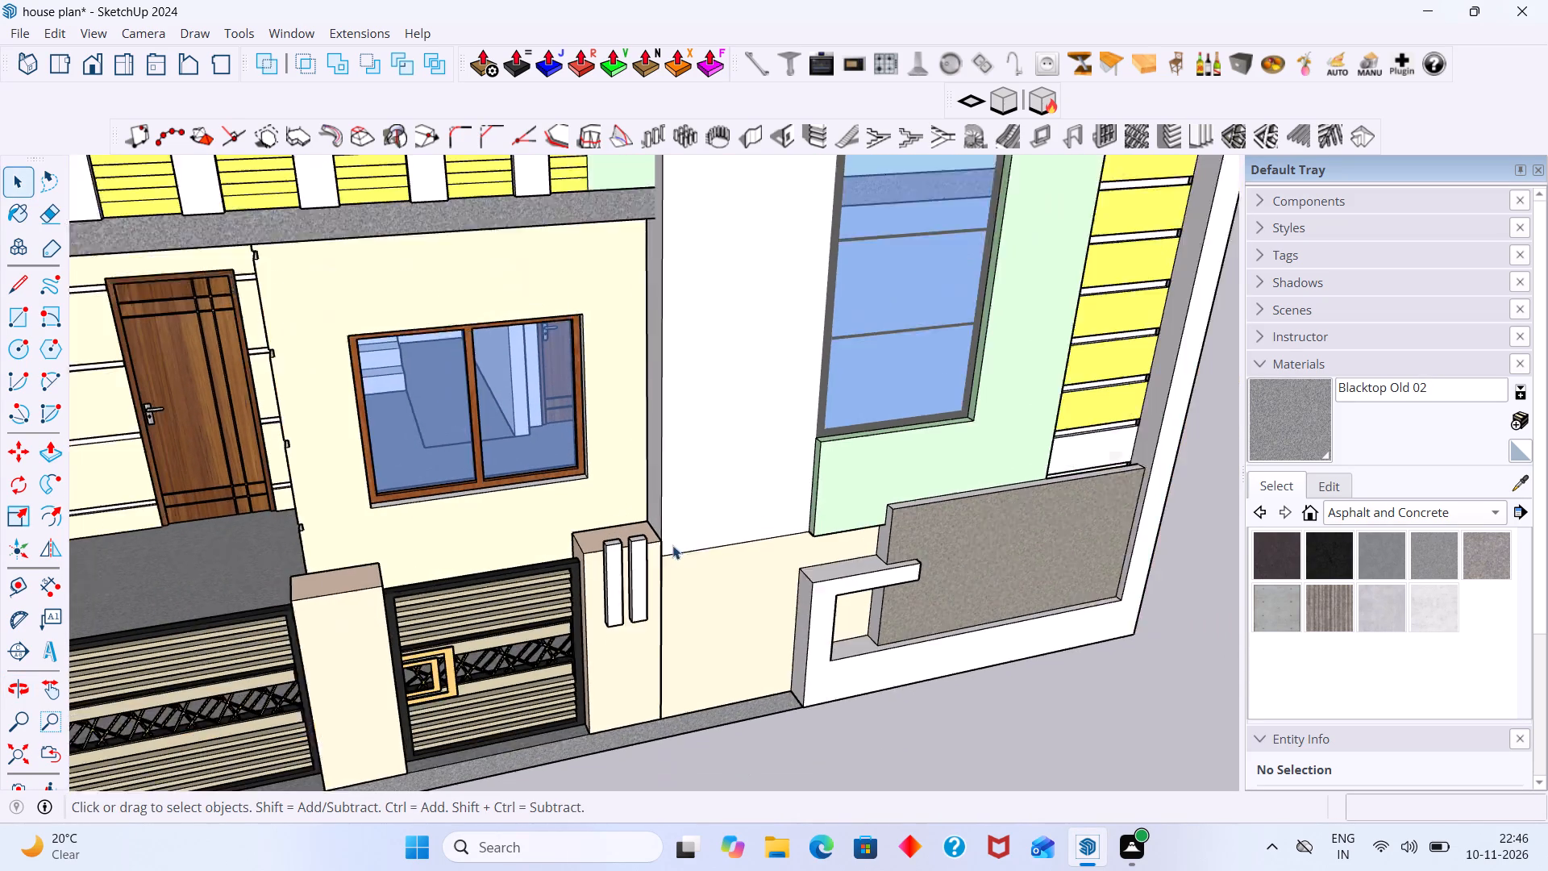
pyautogui.scroll(-12, 672, 545)
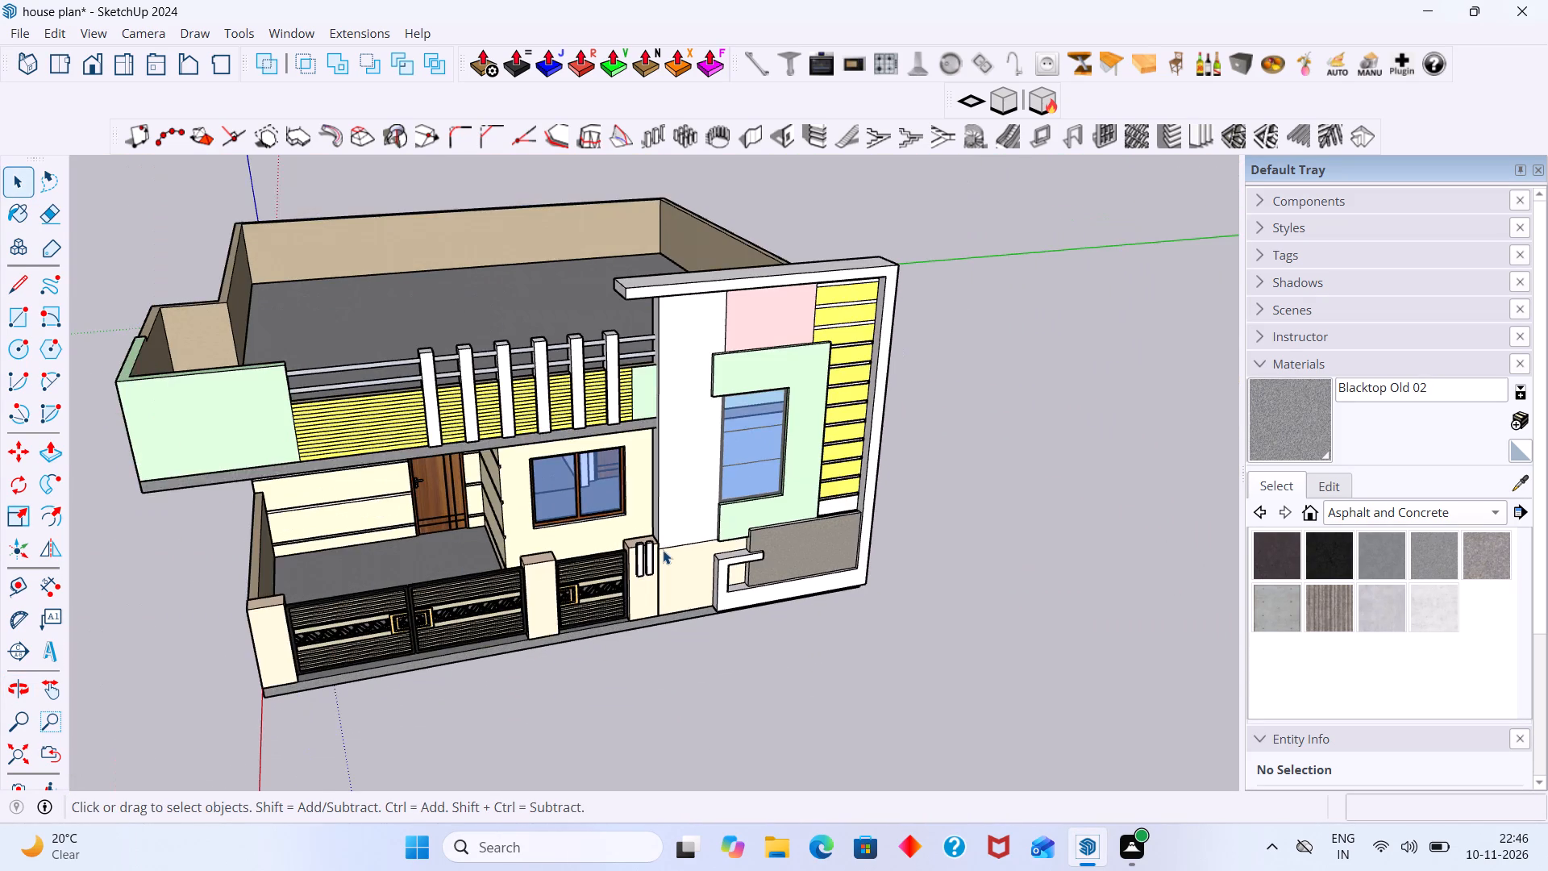
pyautogui.scroll(-3, 663, 550)
pyautogui.moveTo(655, 550); pyautogui.dragTo(854, 498, button='middle')
pyautogui.scroll(3, 642, 523)
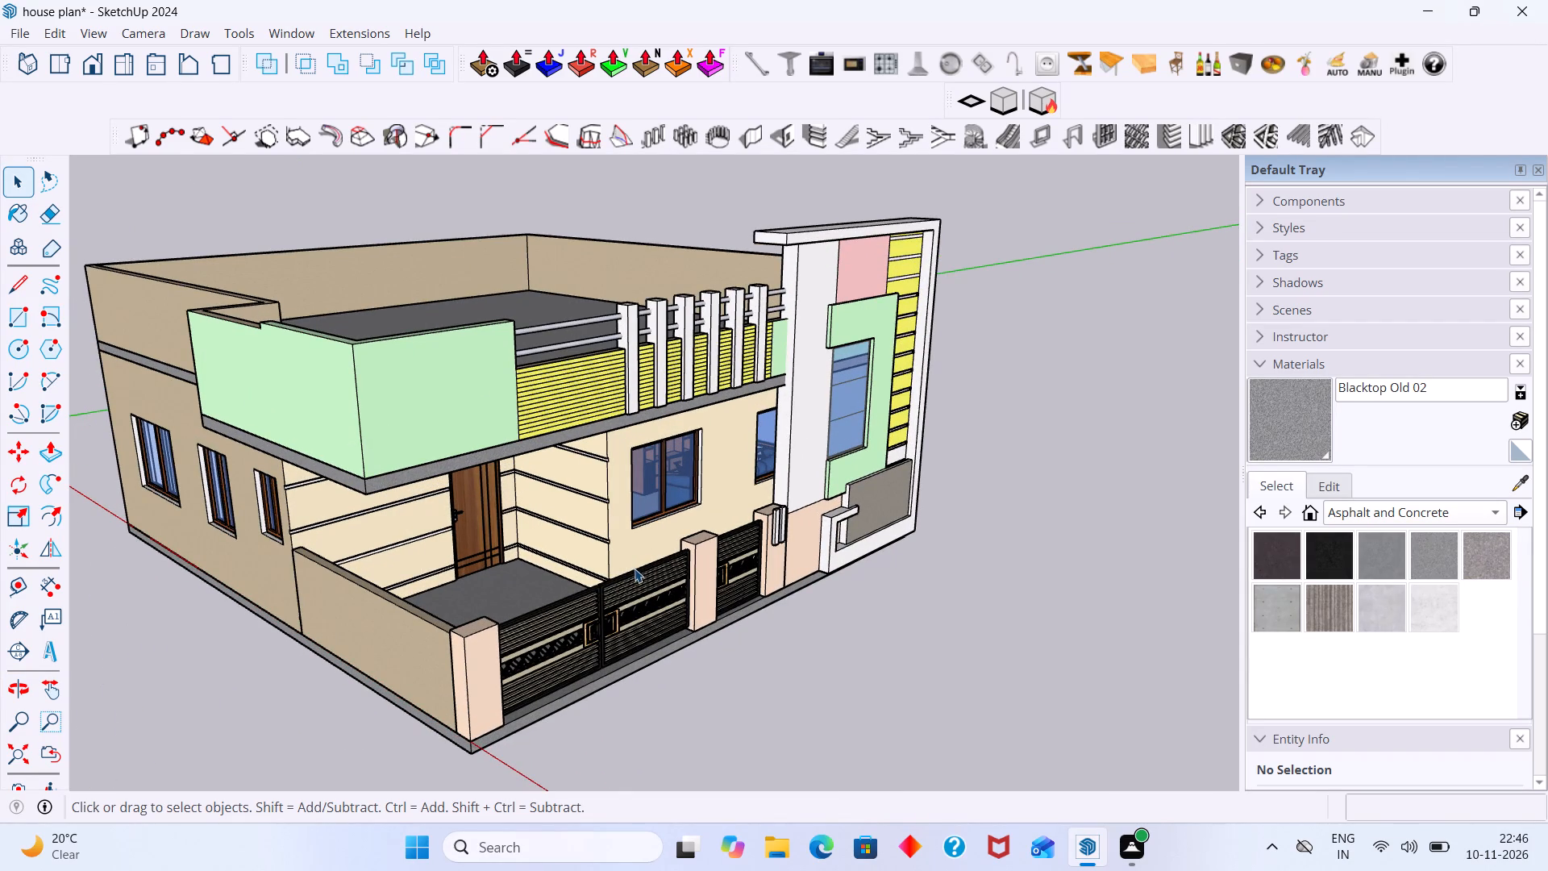
pyautogui.scroll(-5, 659, 616)
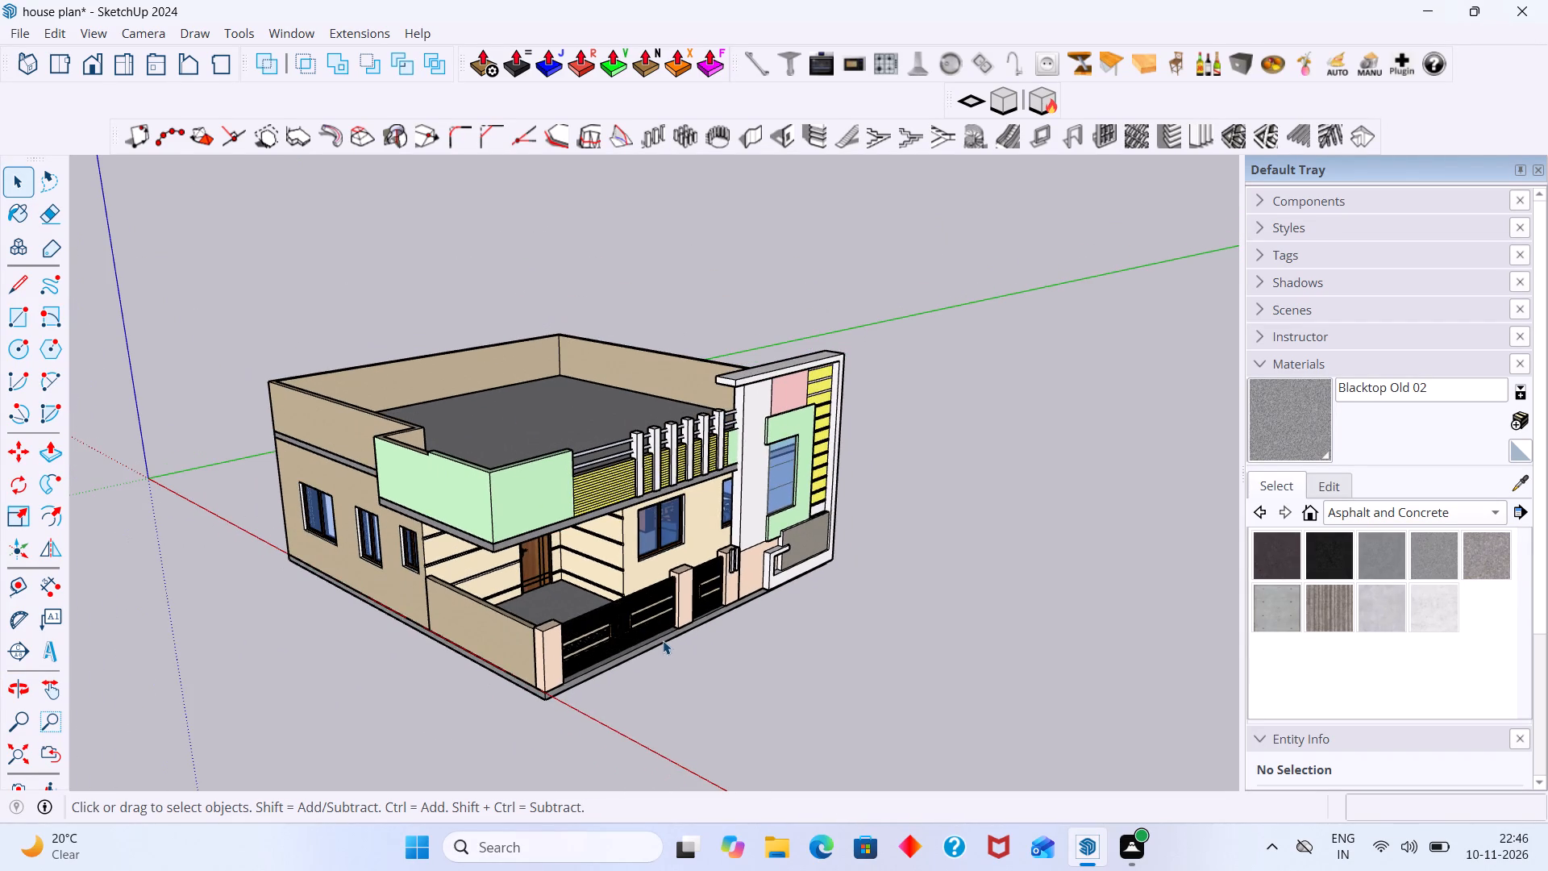
pyautogui.keyDown('shift'); pyautogui.moveTo(475, 626); pyautogui.dragTo(283, 643, button='middle'); pyautogui.keyUp('shift')
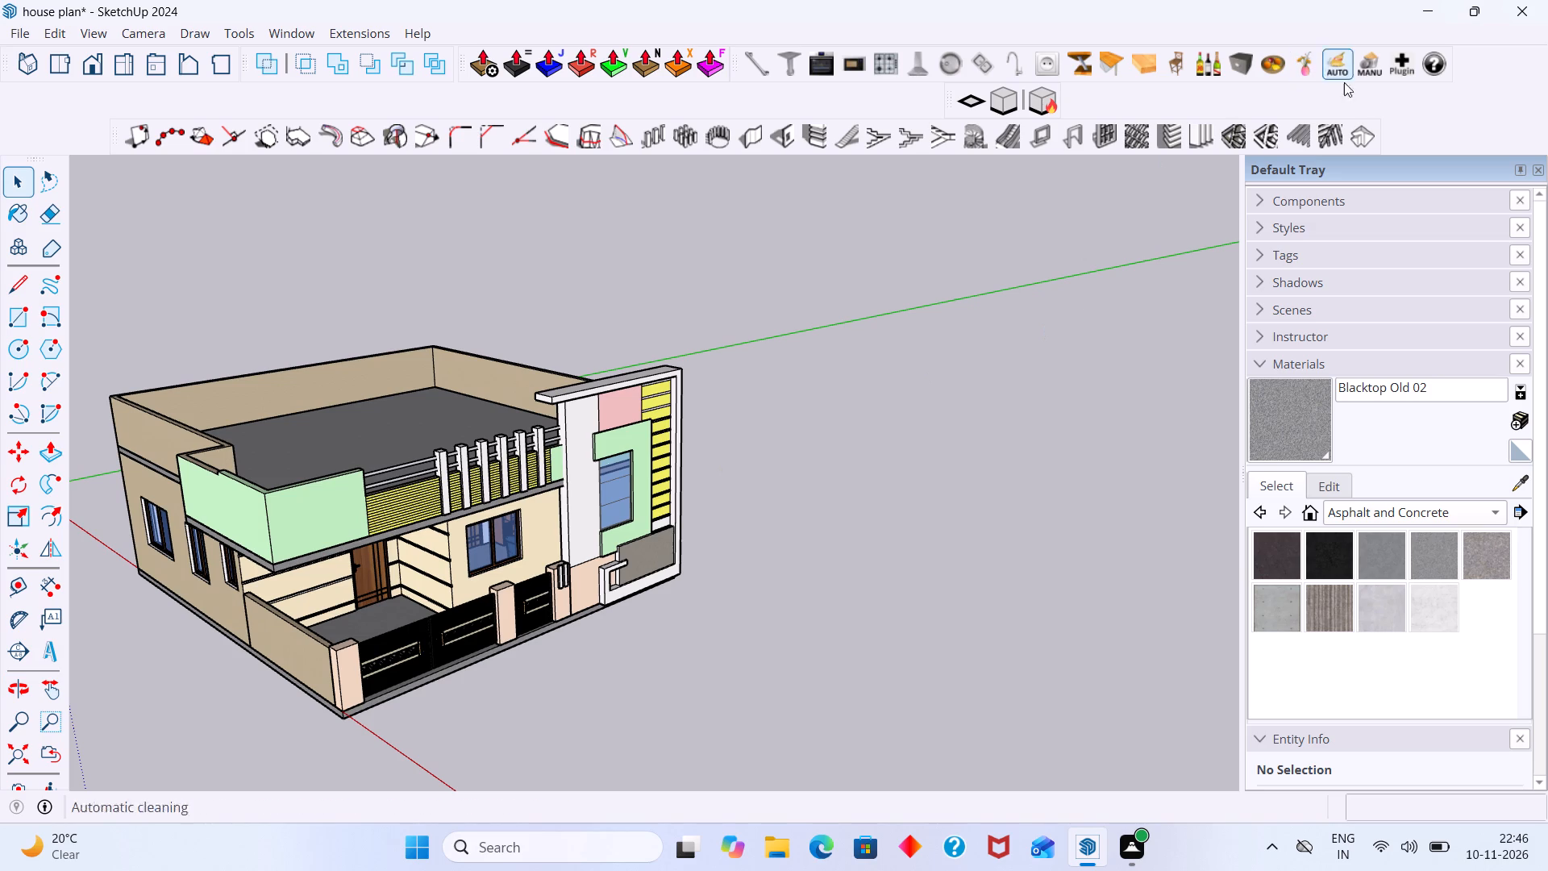
# Show the Profile Builder 4 tools and open the Assembly Dialog.
pyautogui.rightClick(1388, 103)
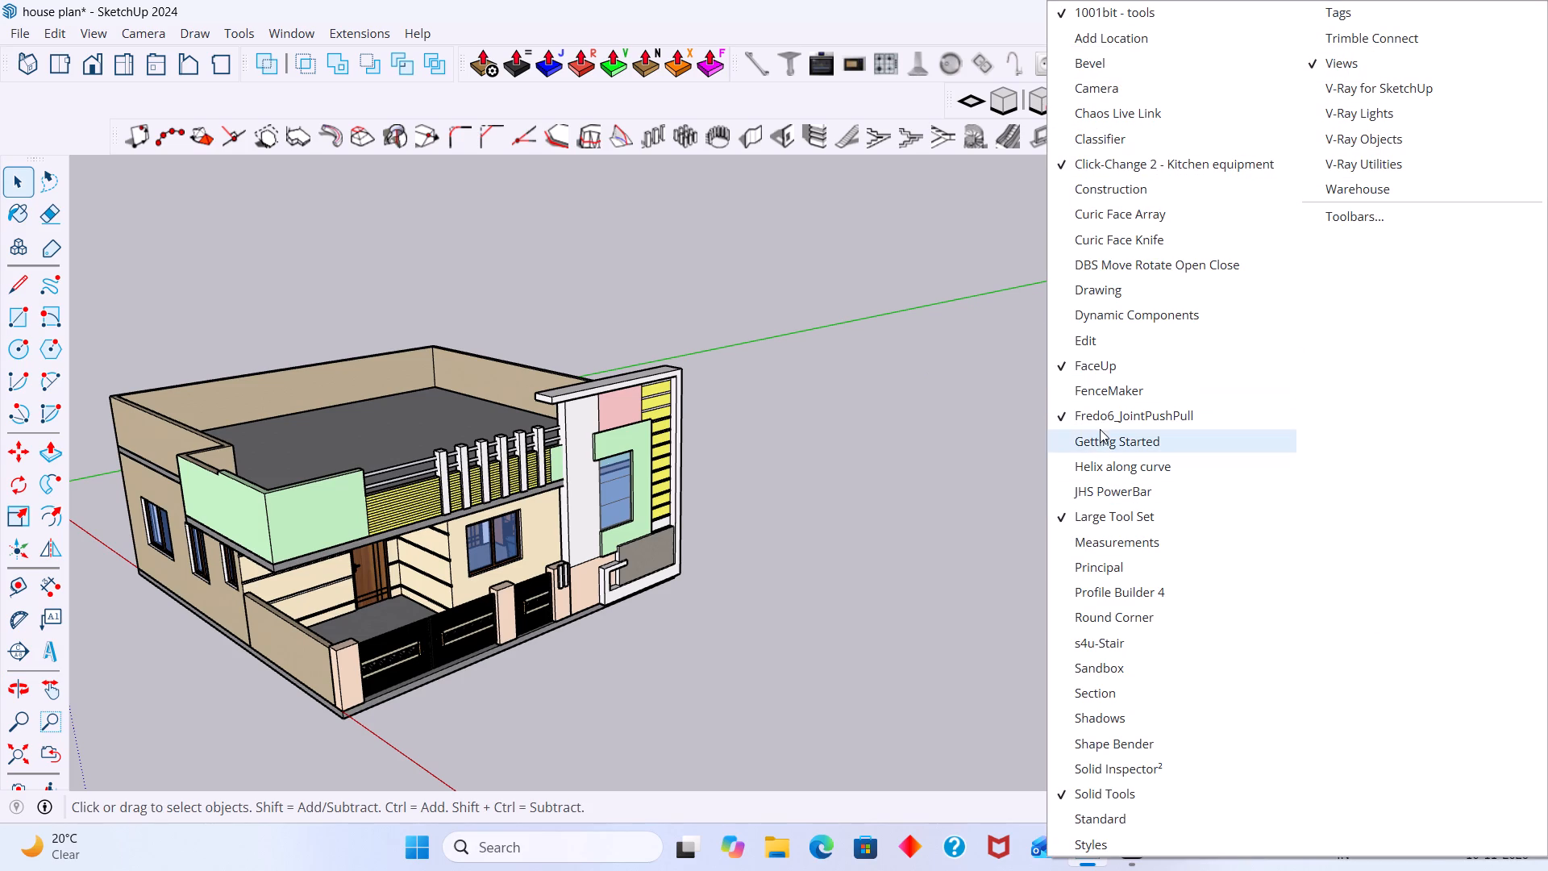
pyautogui.click(1098, 594)
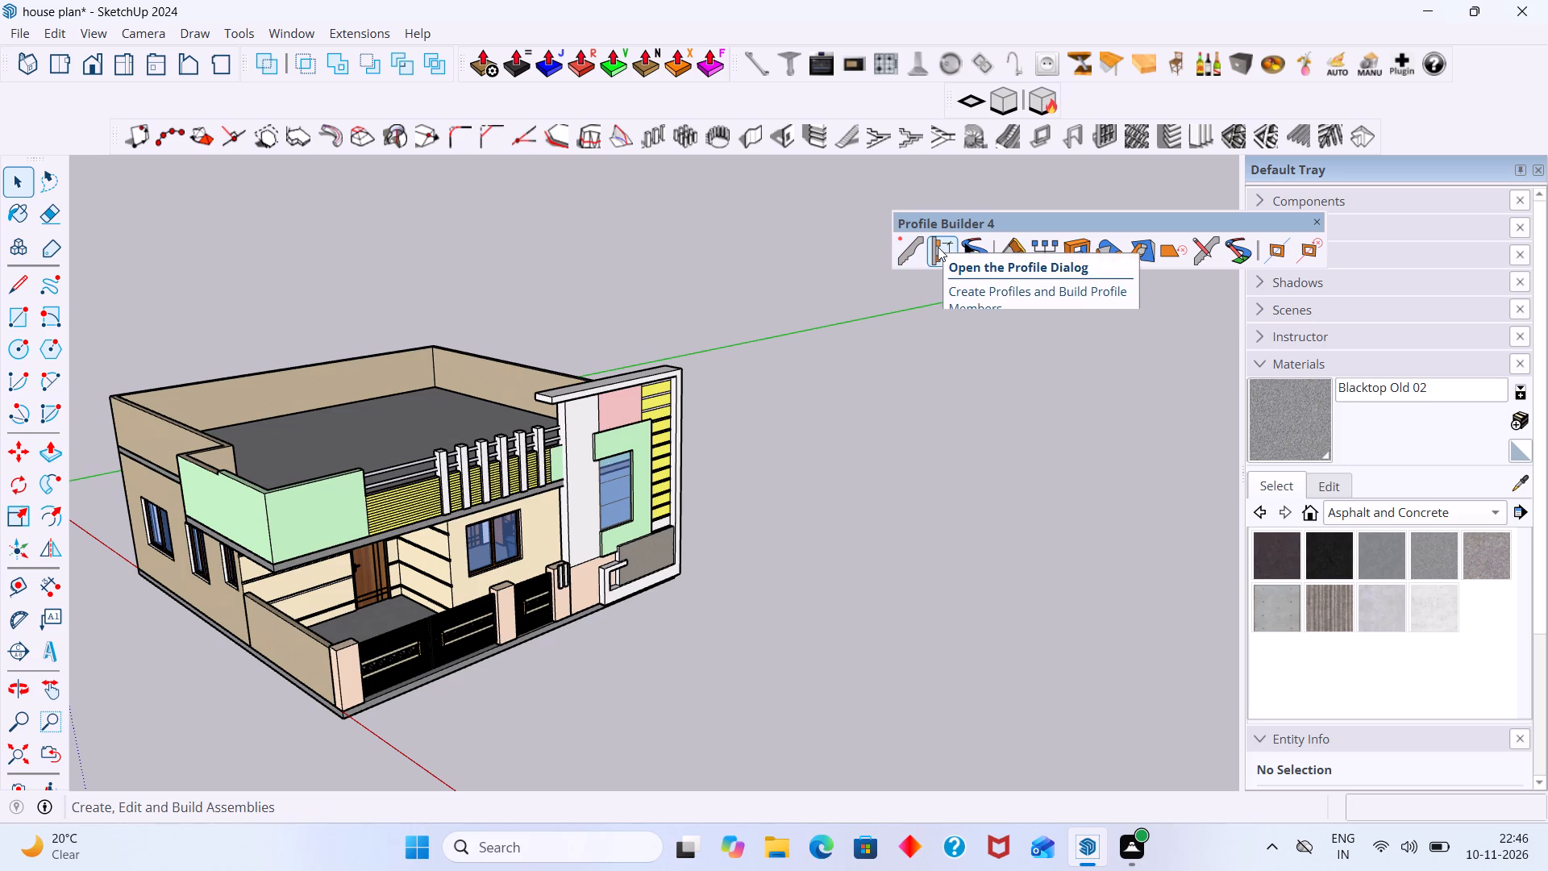
pyautogui.click(938, 247)
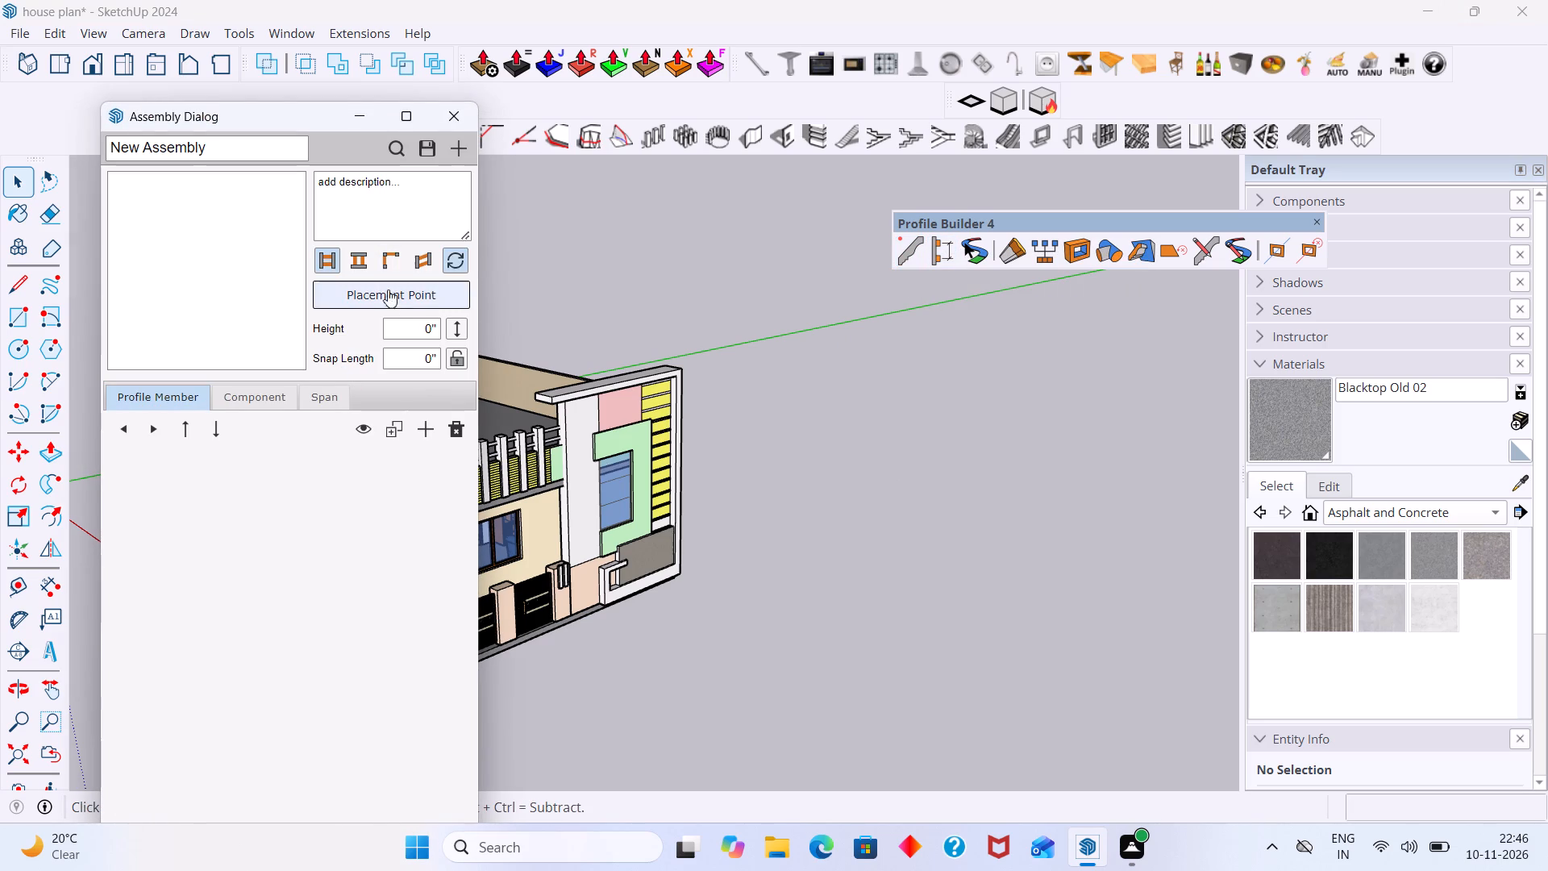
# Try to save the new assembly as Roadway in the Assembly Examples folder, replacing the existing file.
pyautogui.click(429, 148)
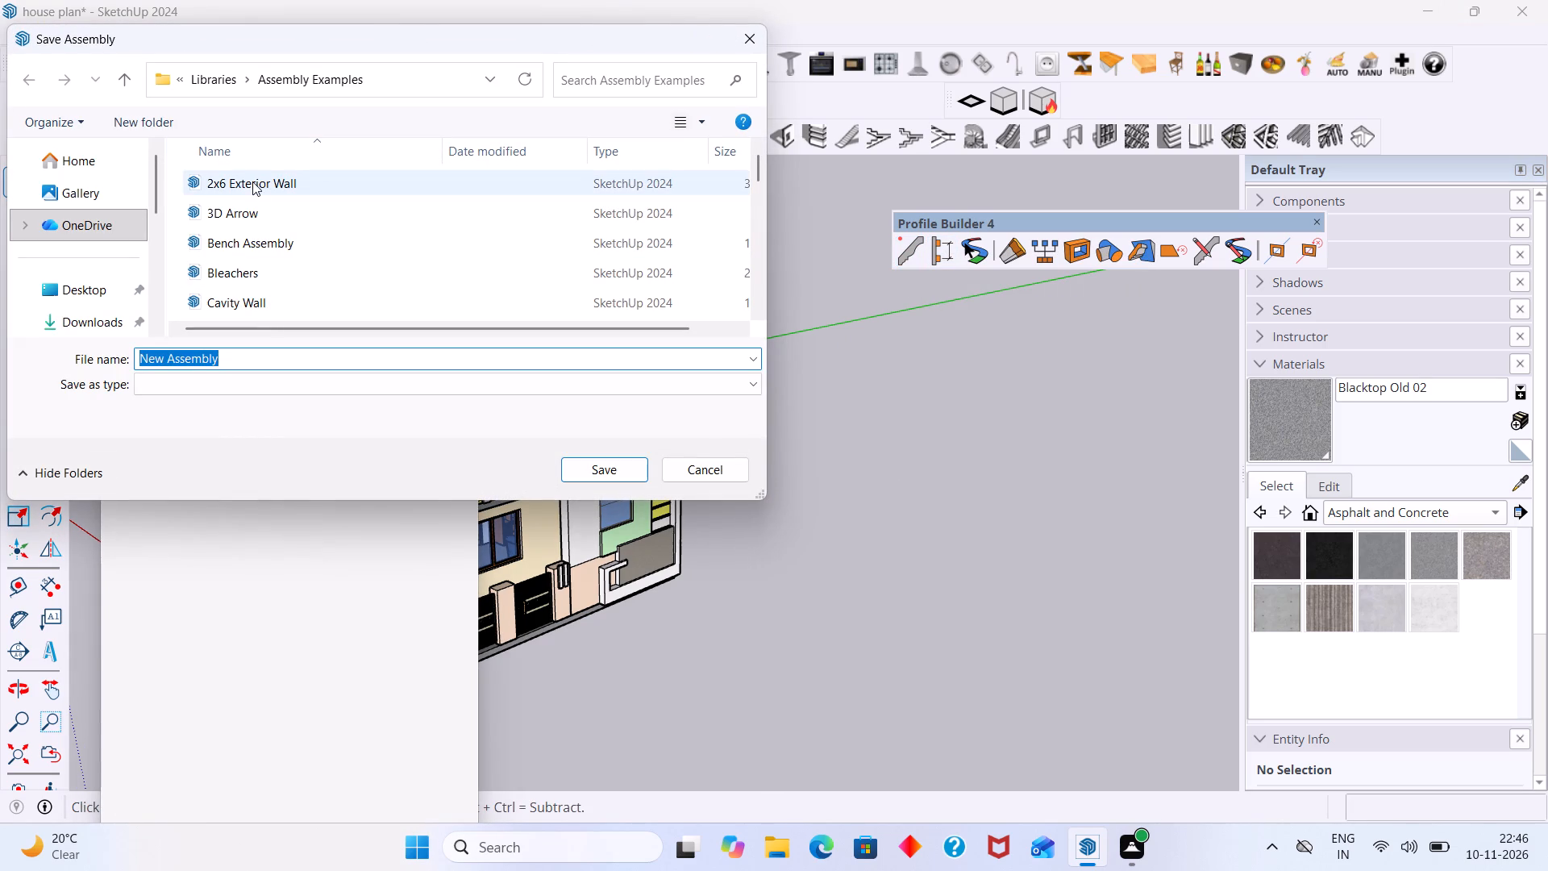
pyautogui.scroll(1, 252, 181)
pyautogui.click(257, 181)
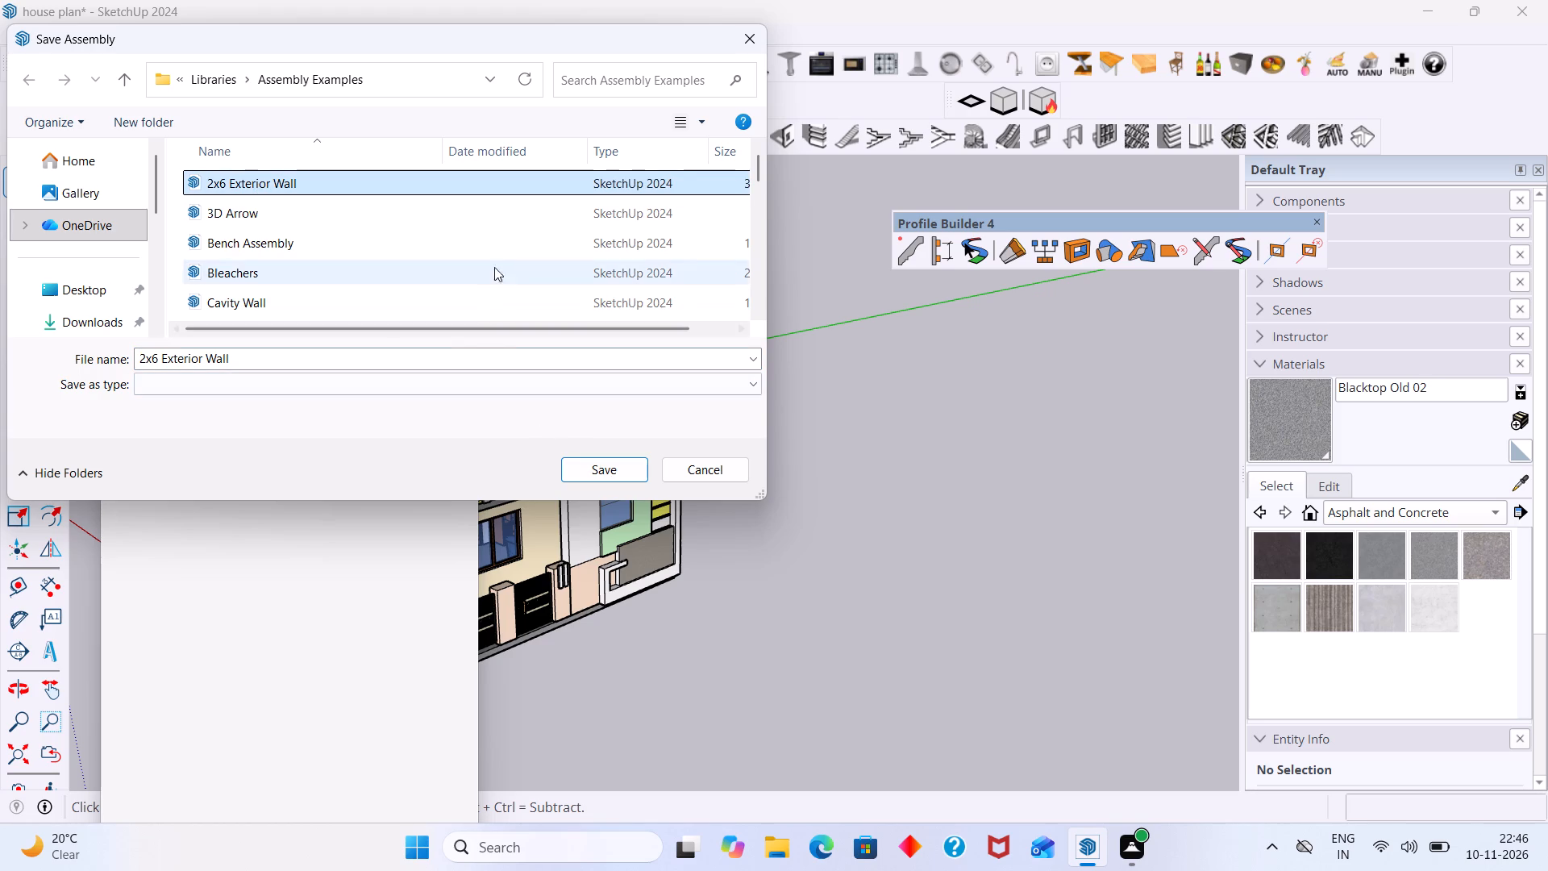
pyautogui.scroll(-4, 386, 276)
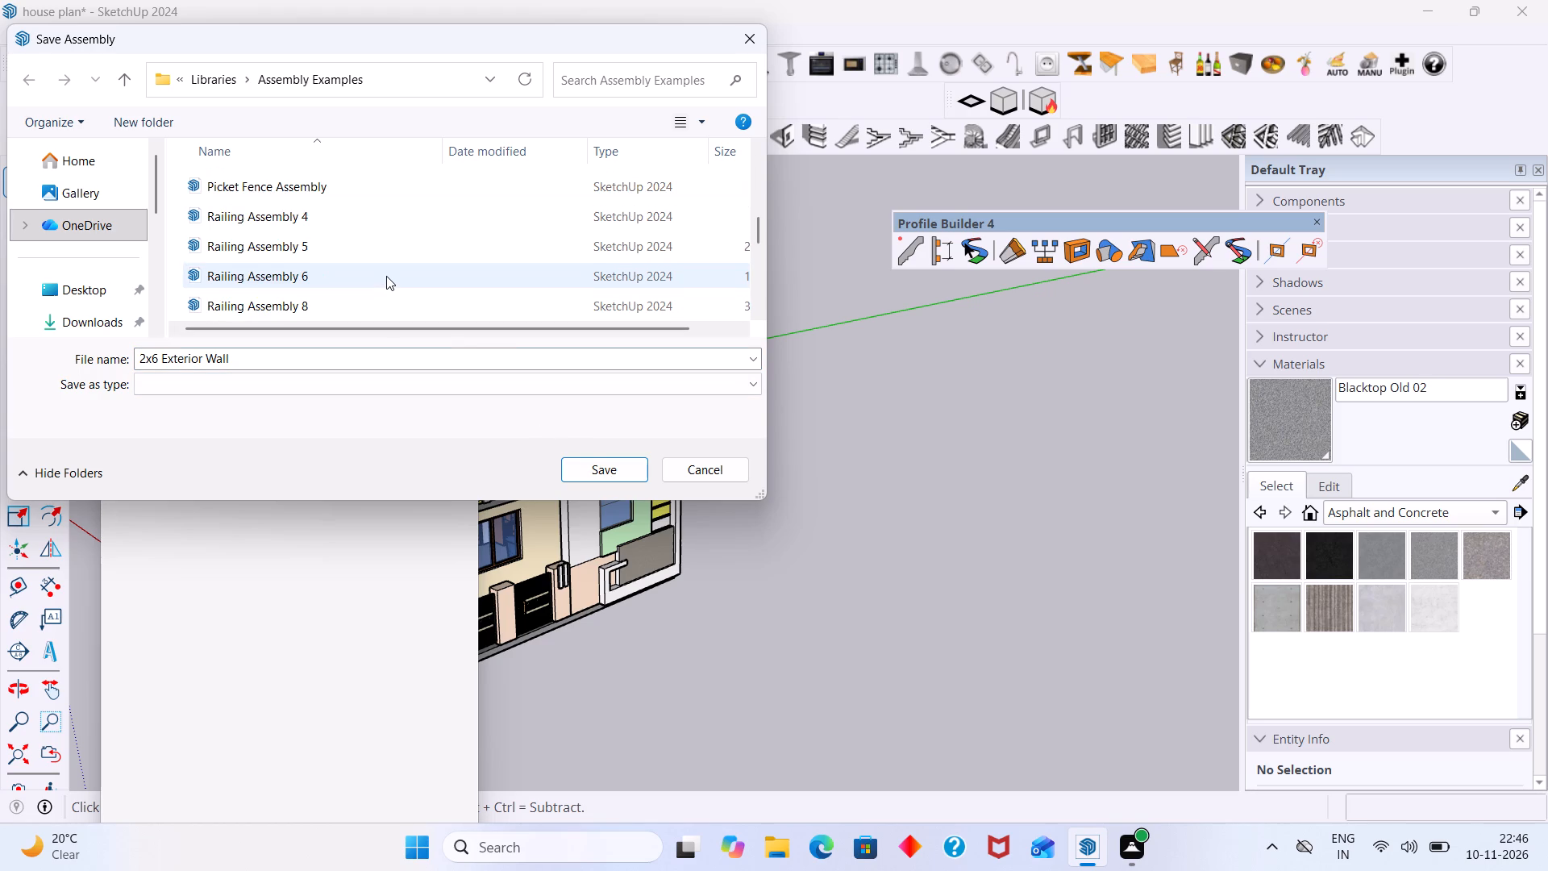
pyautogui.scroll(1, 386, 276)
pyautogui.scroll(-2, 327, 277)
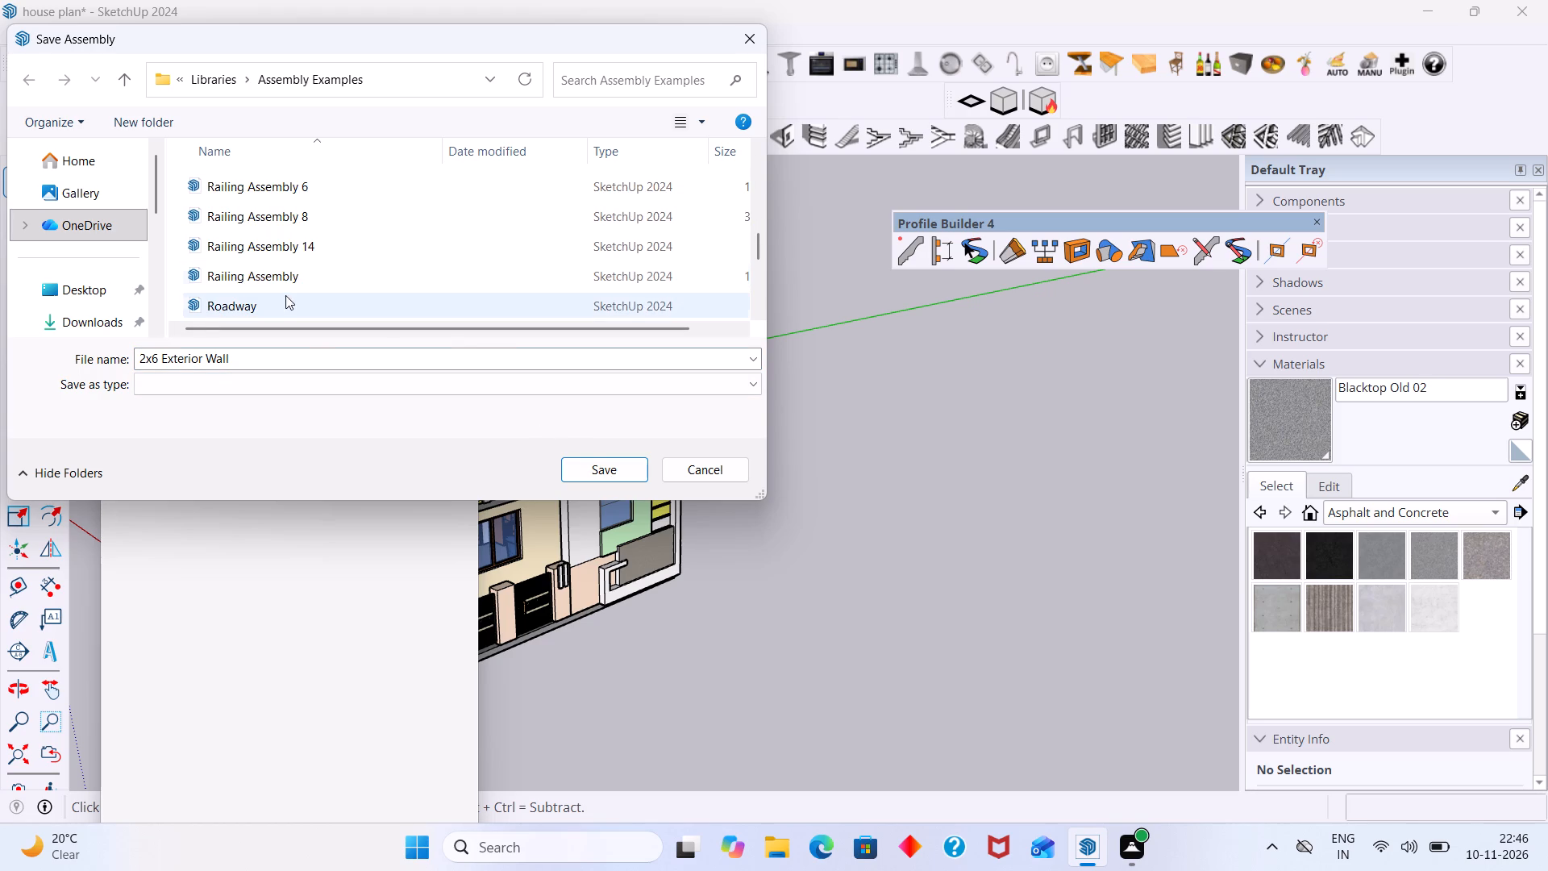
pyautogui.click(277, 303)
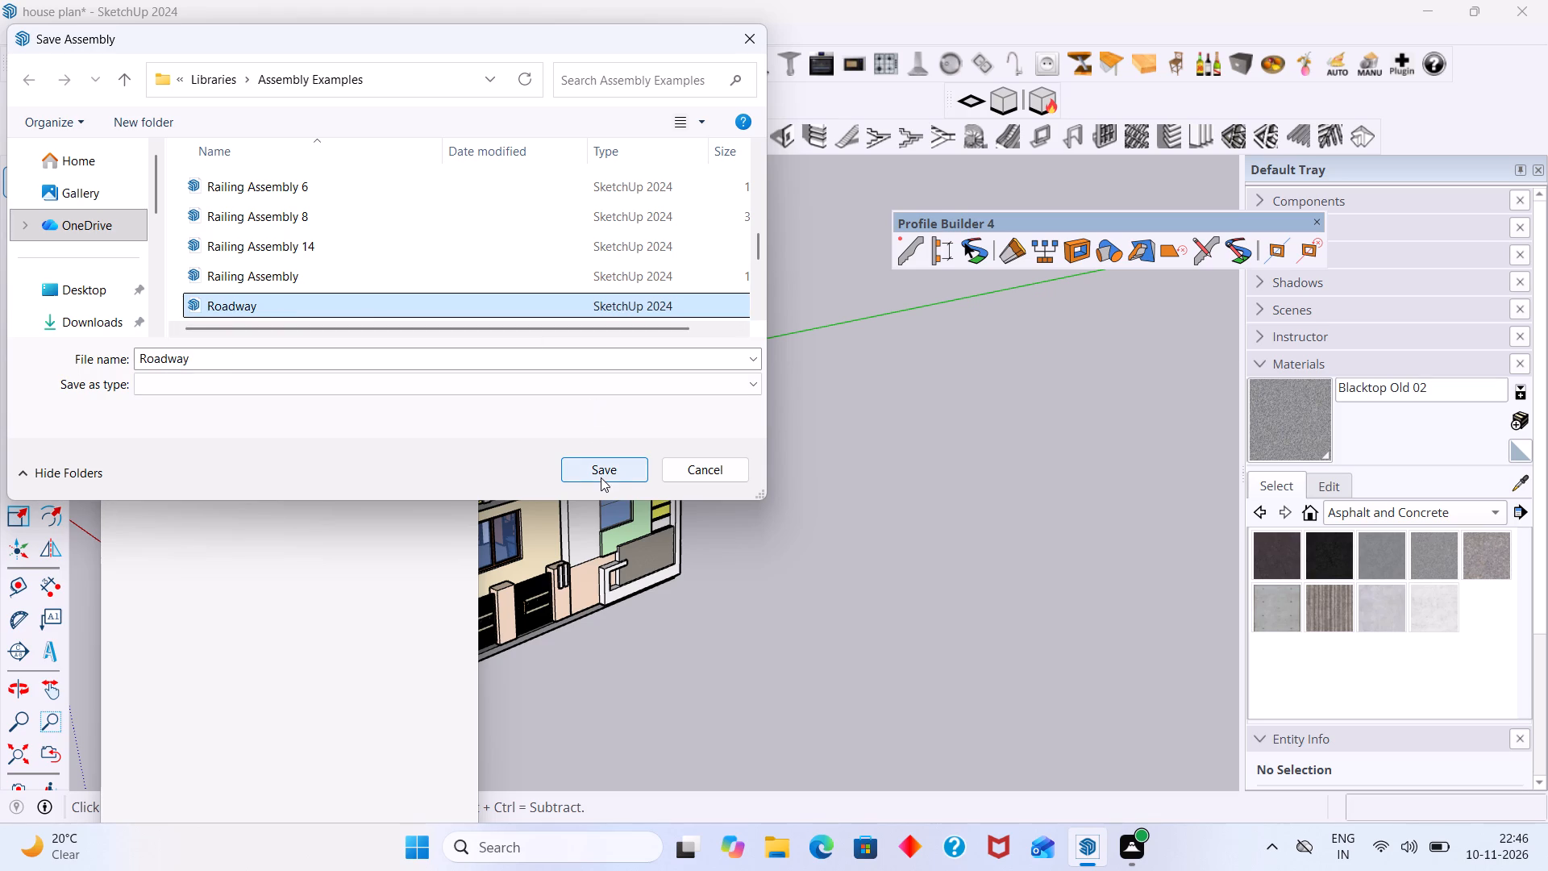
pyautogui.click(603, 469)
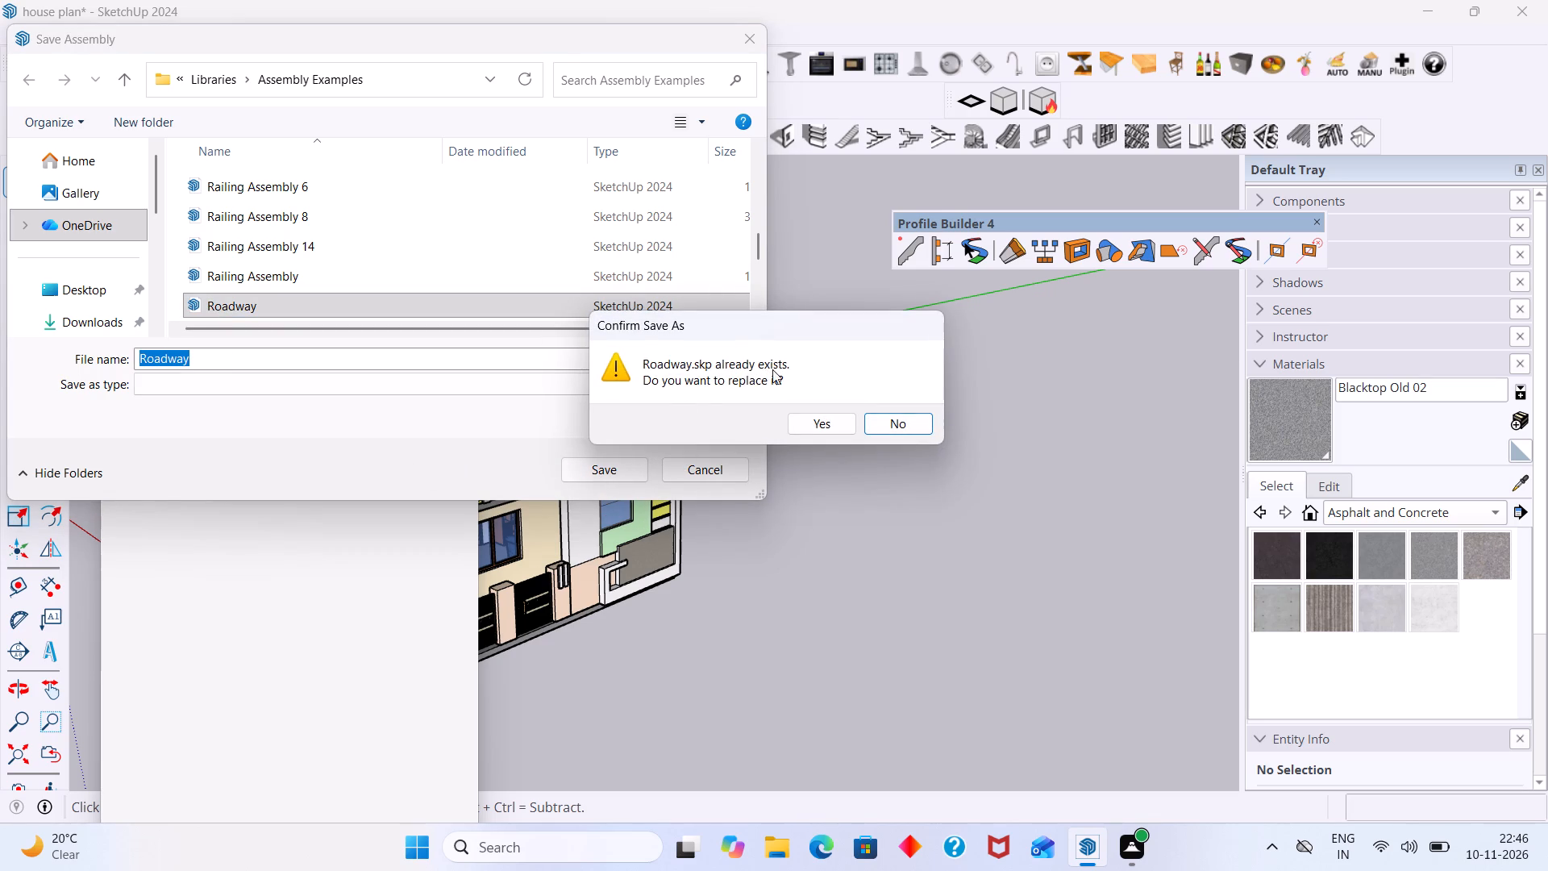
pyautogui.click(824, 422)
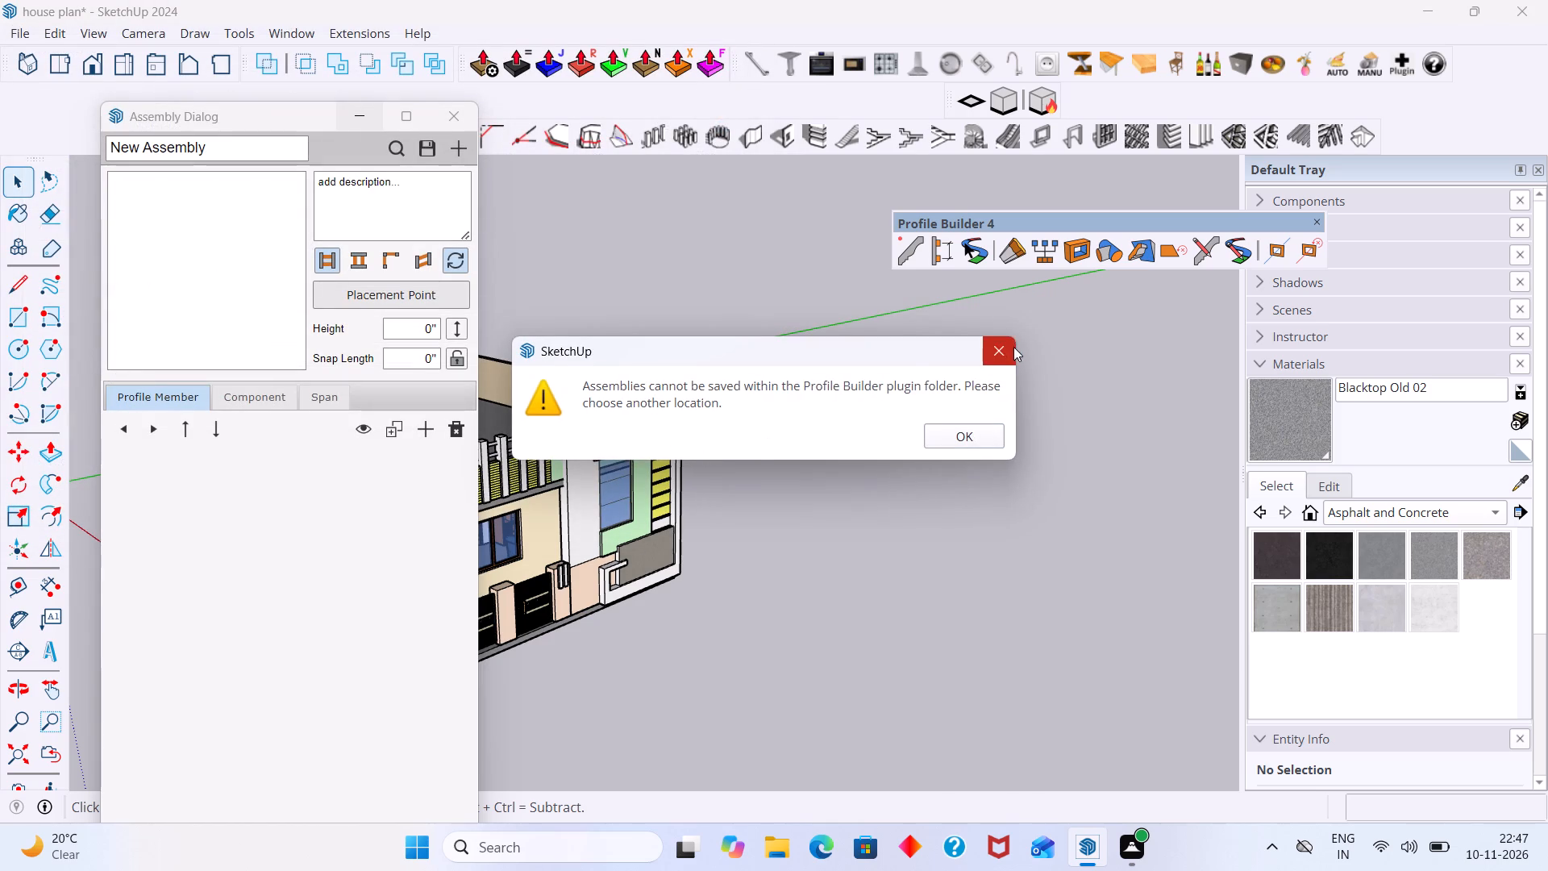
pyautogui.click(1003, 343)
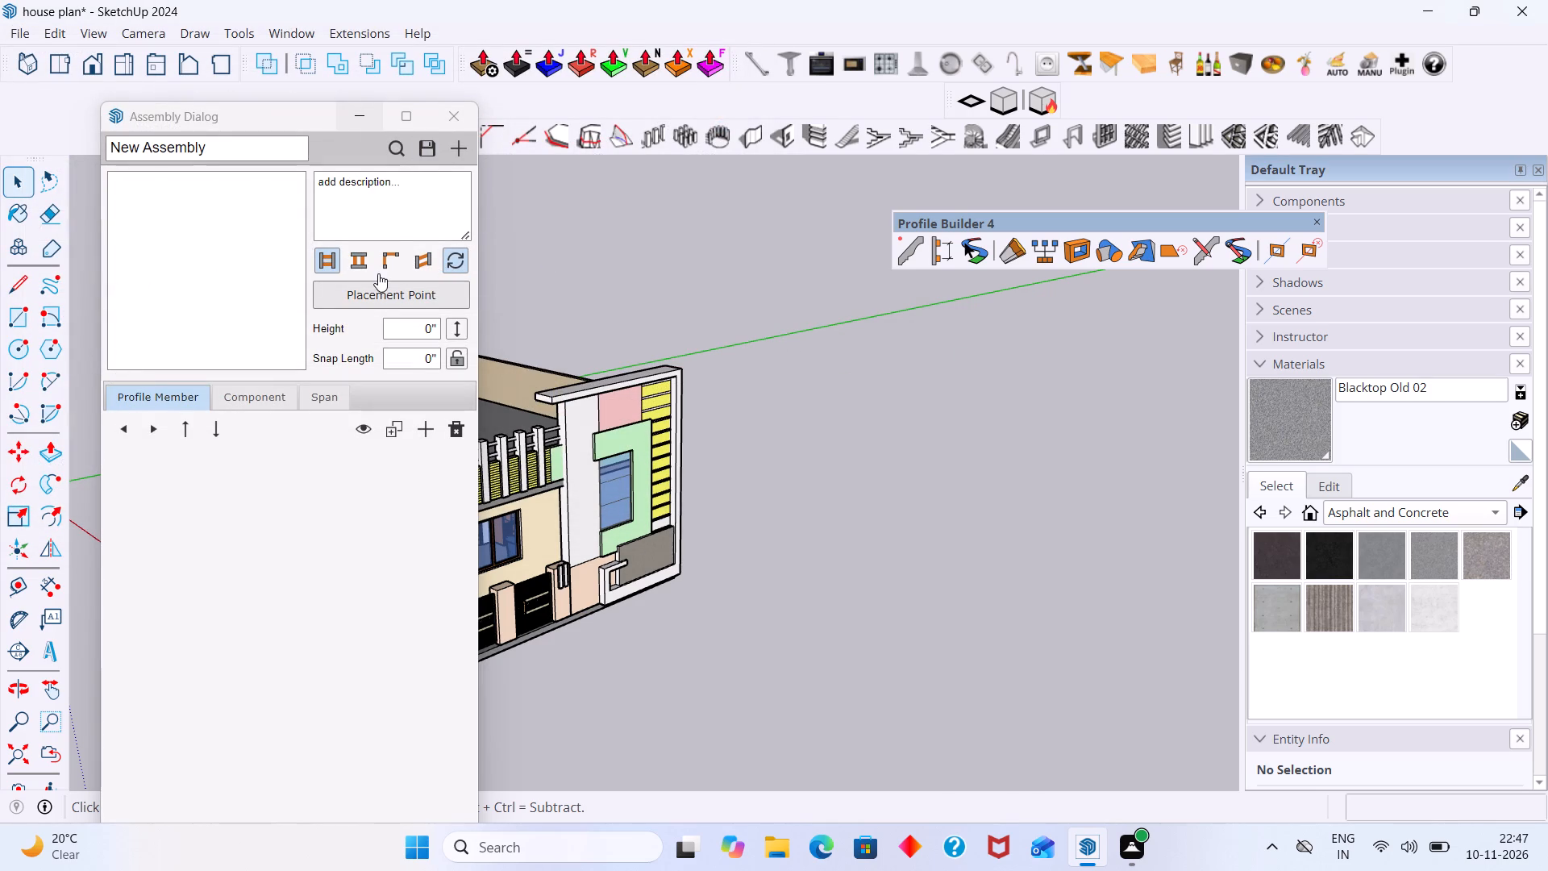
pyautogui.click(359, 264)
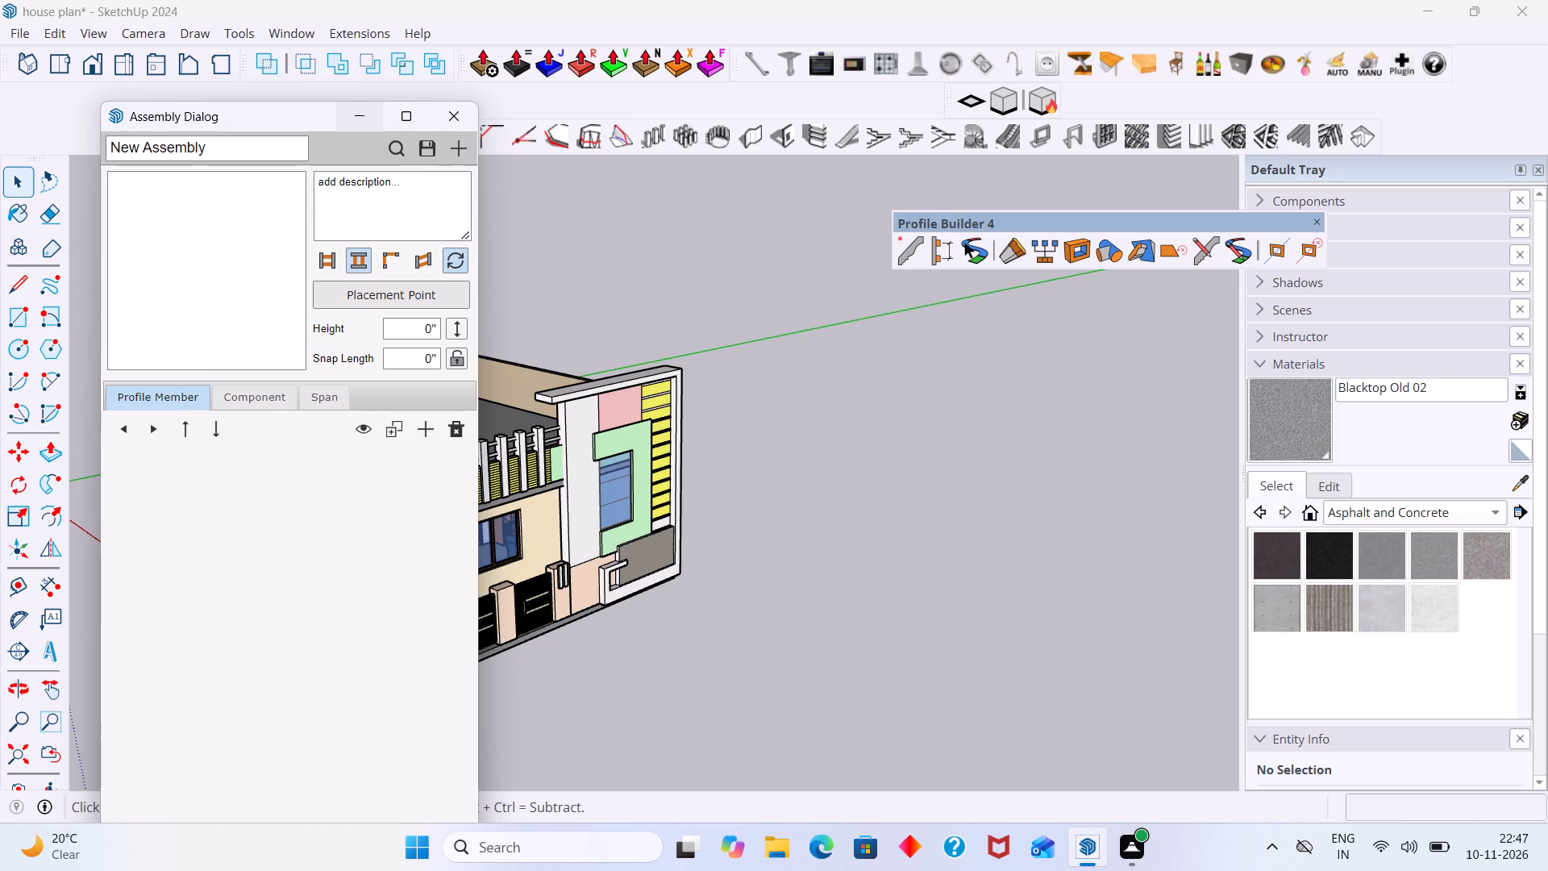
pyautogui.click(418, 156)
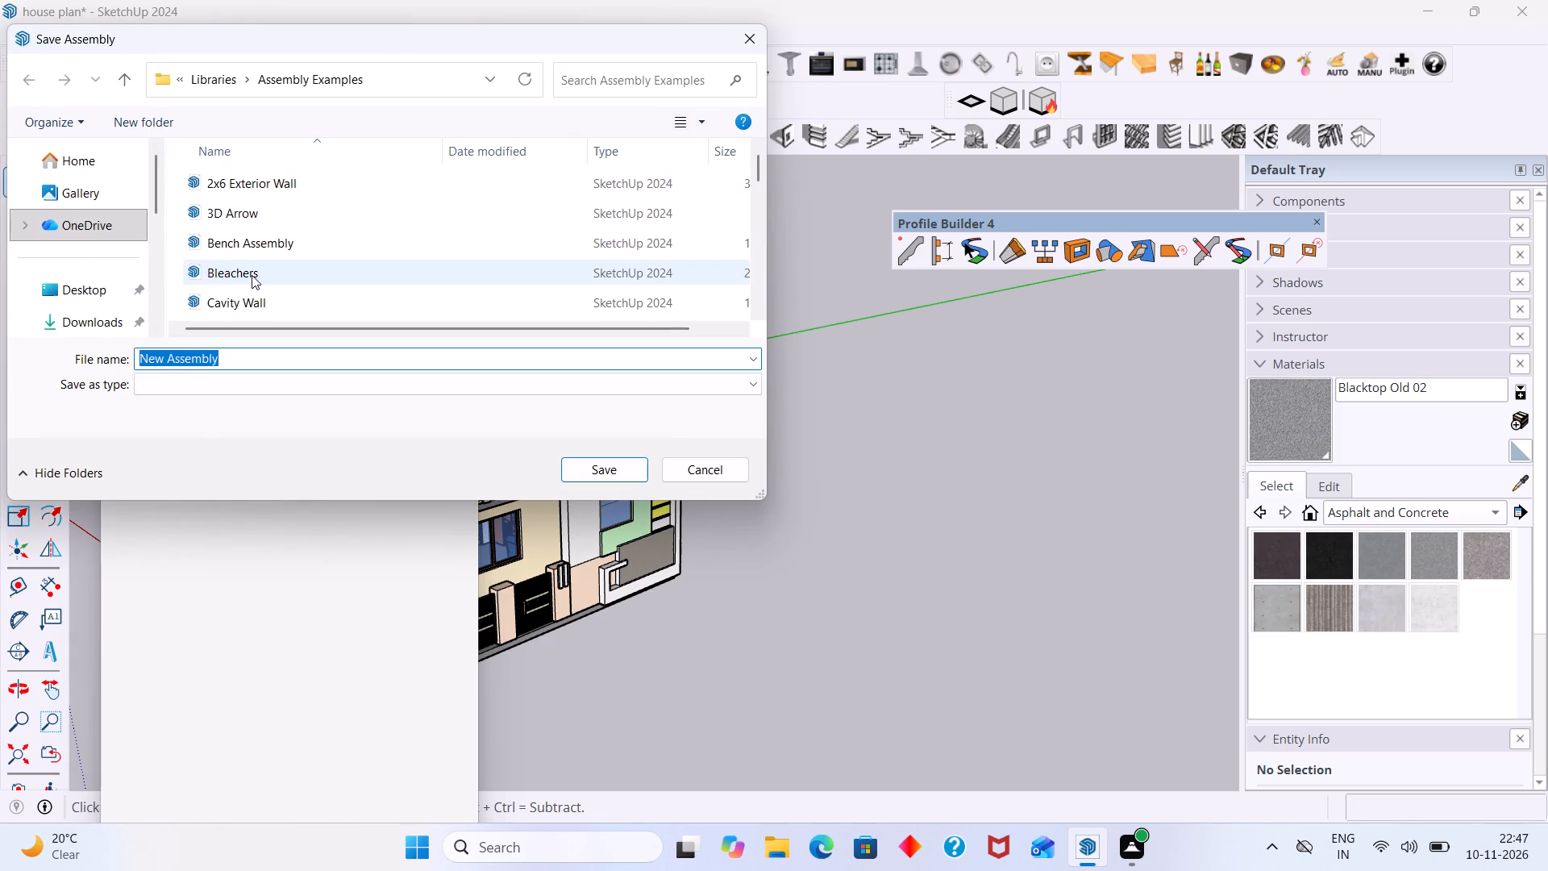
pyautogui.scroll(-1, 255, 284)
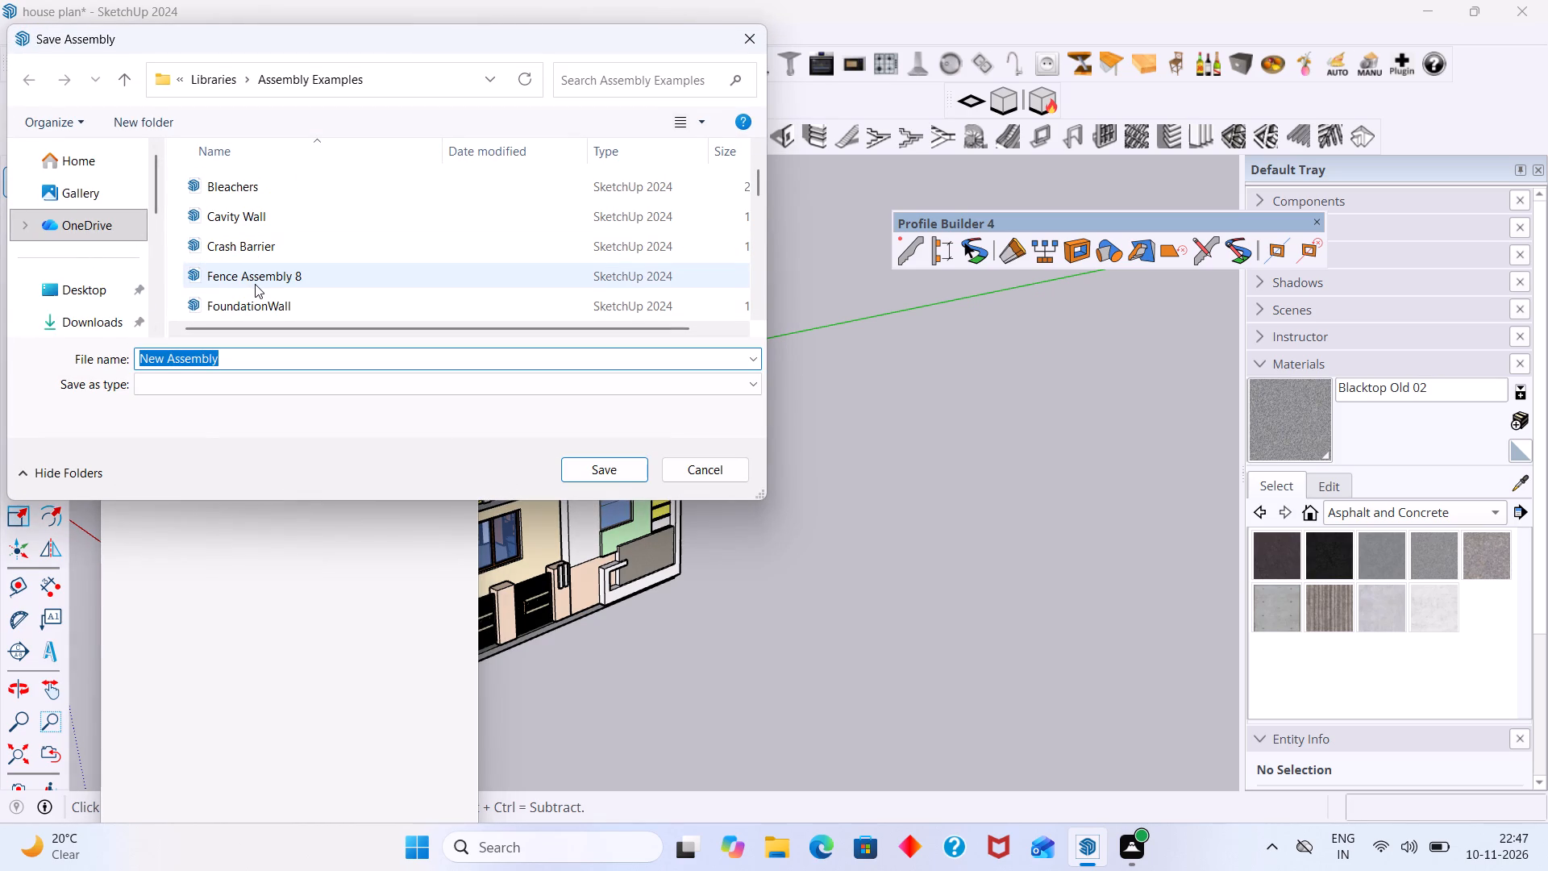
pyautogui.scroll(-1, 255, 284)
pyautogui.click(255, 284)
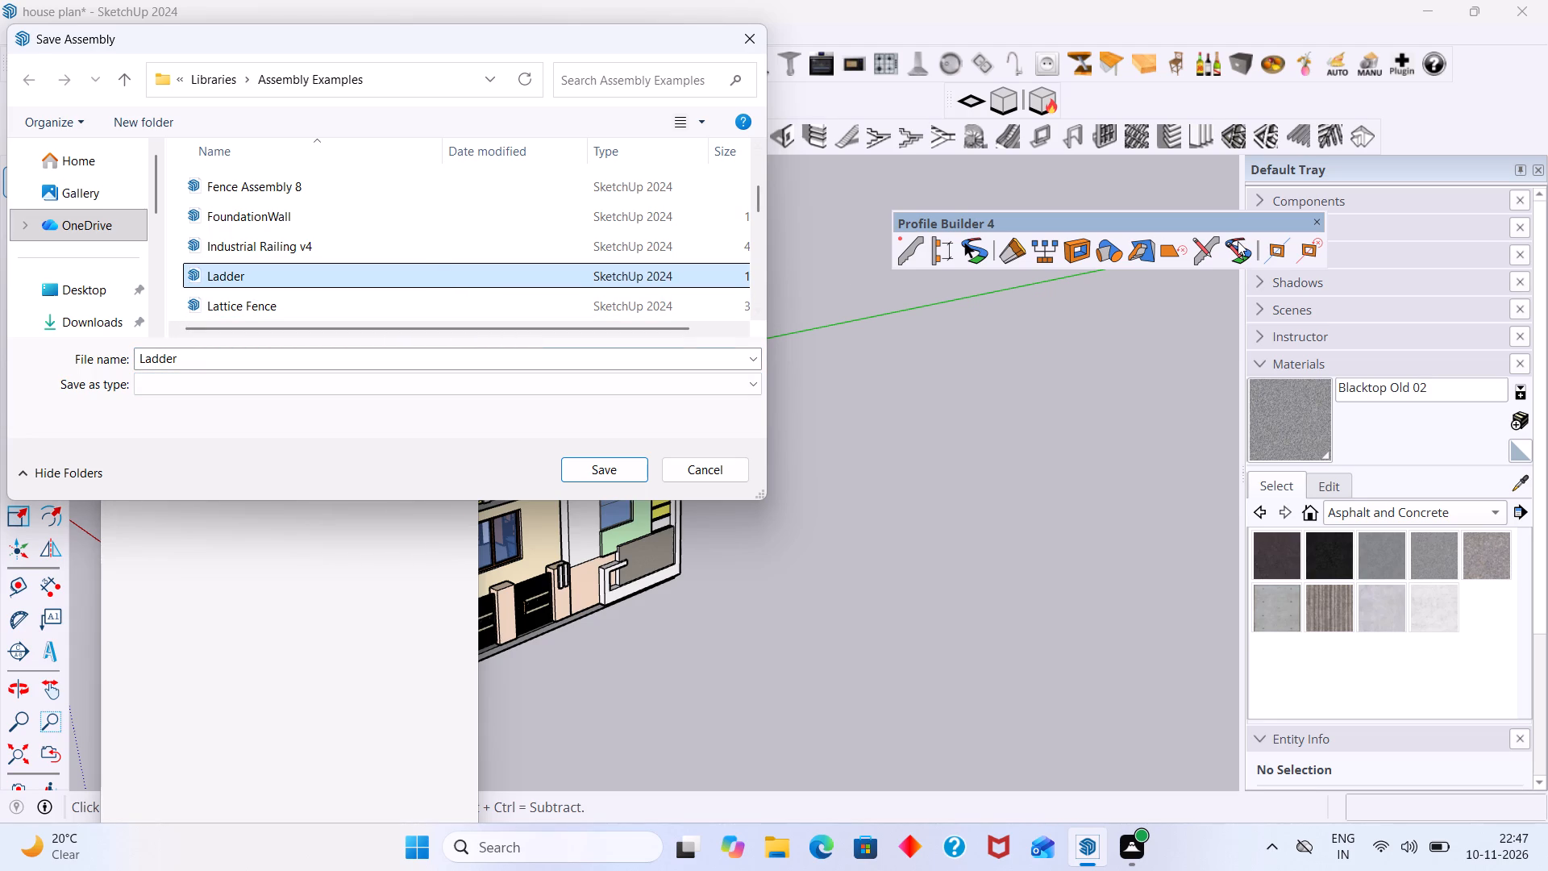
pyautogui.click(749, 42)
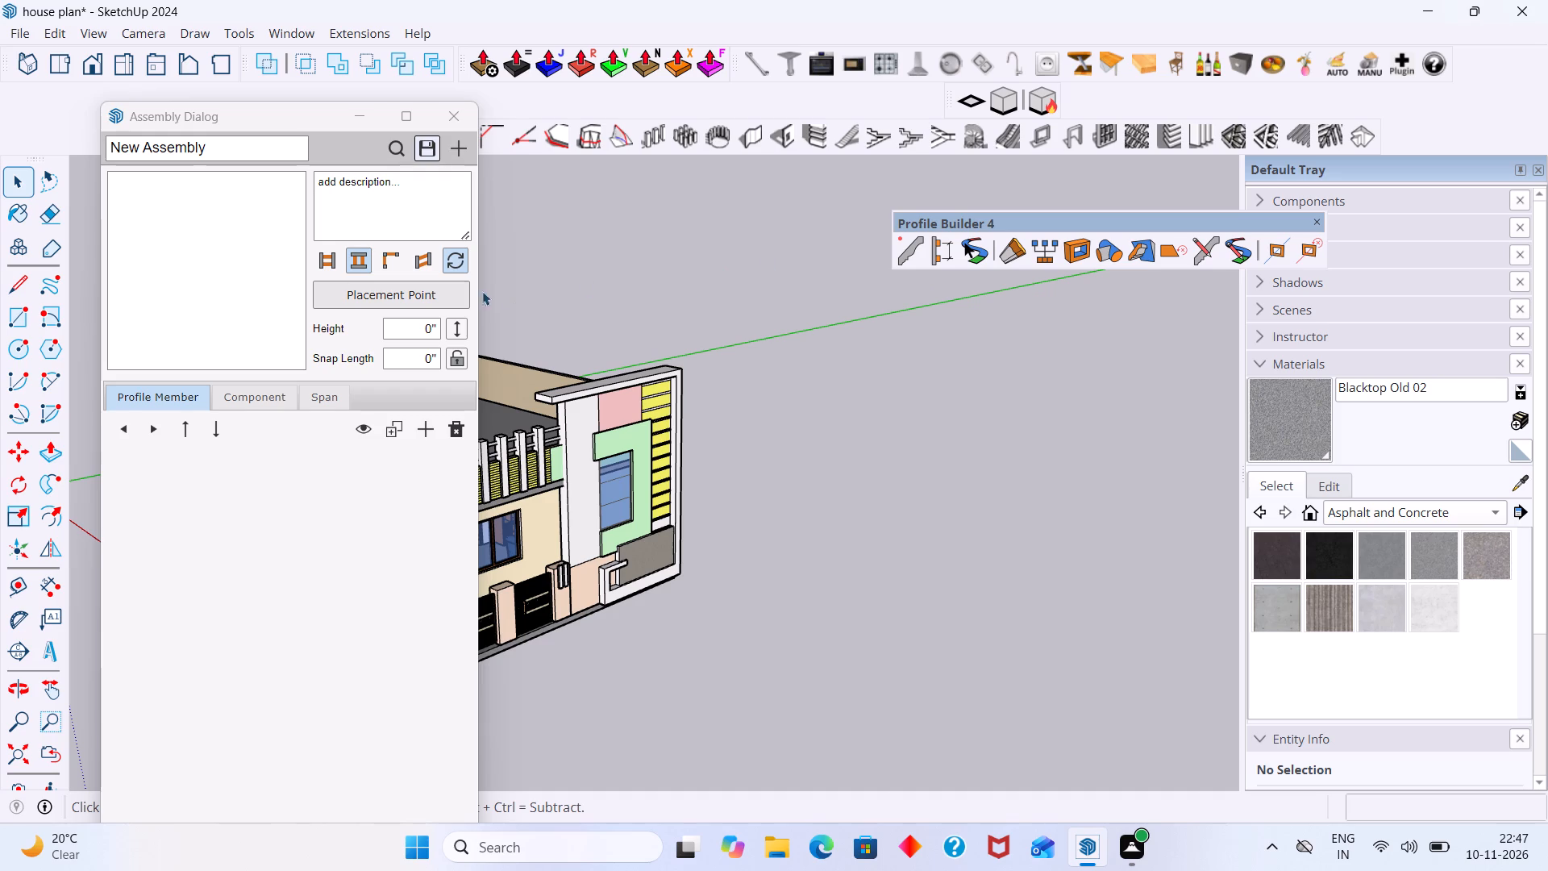
# Browse the Assembly Examples library and load Railing Assembly 5, the chain rail with wooden posts.
pyautogui.click(398, 143)
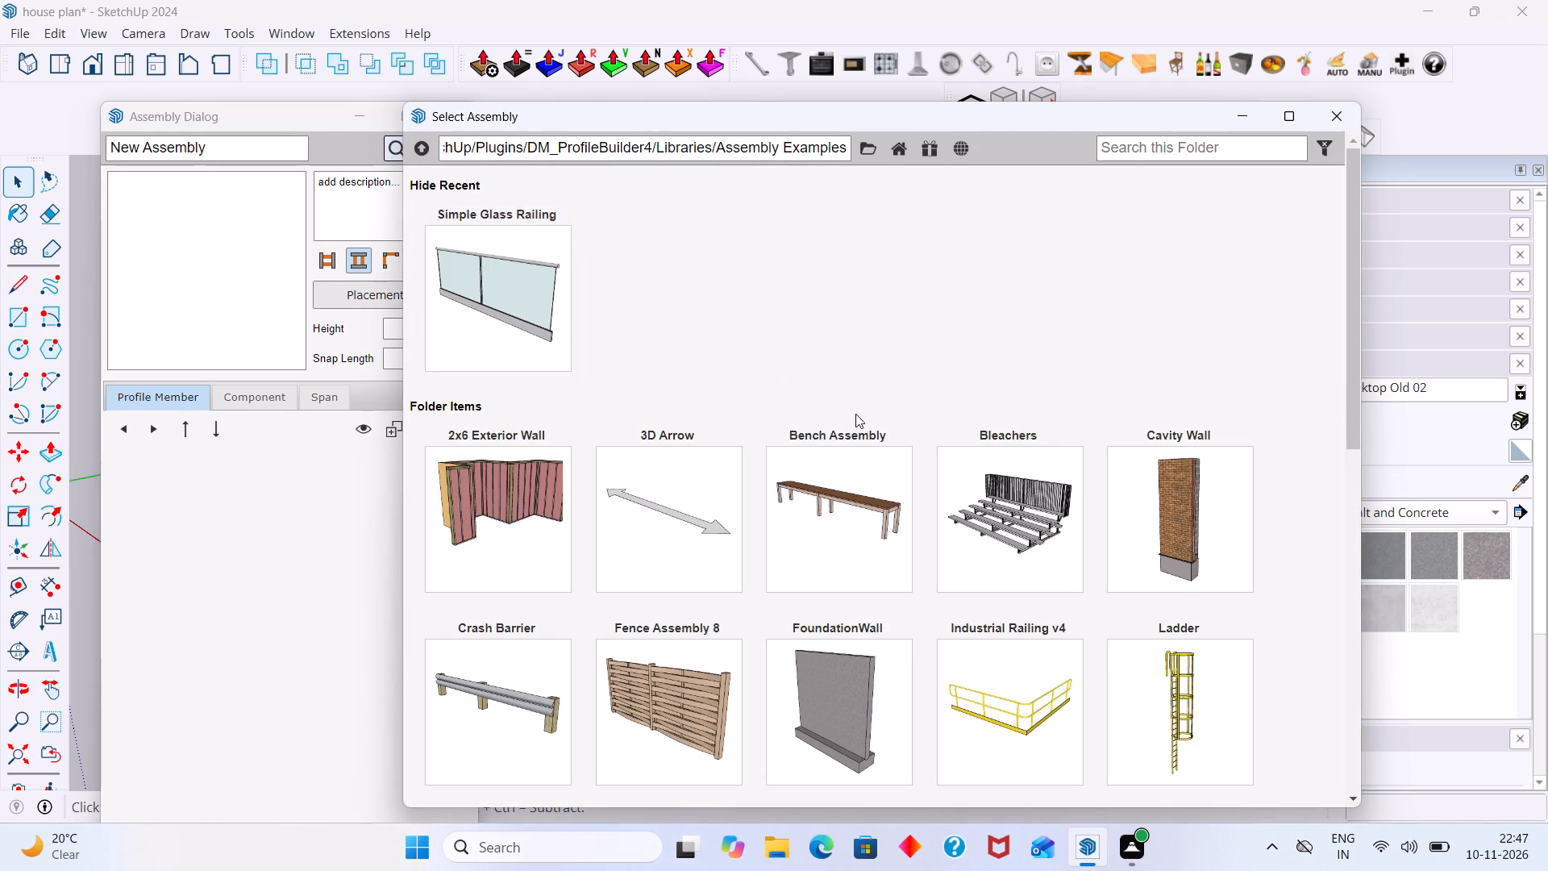
pyautogui.scroll(-3, 749, 573)
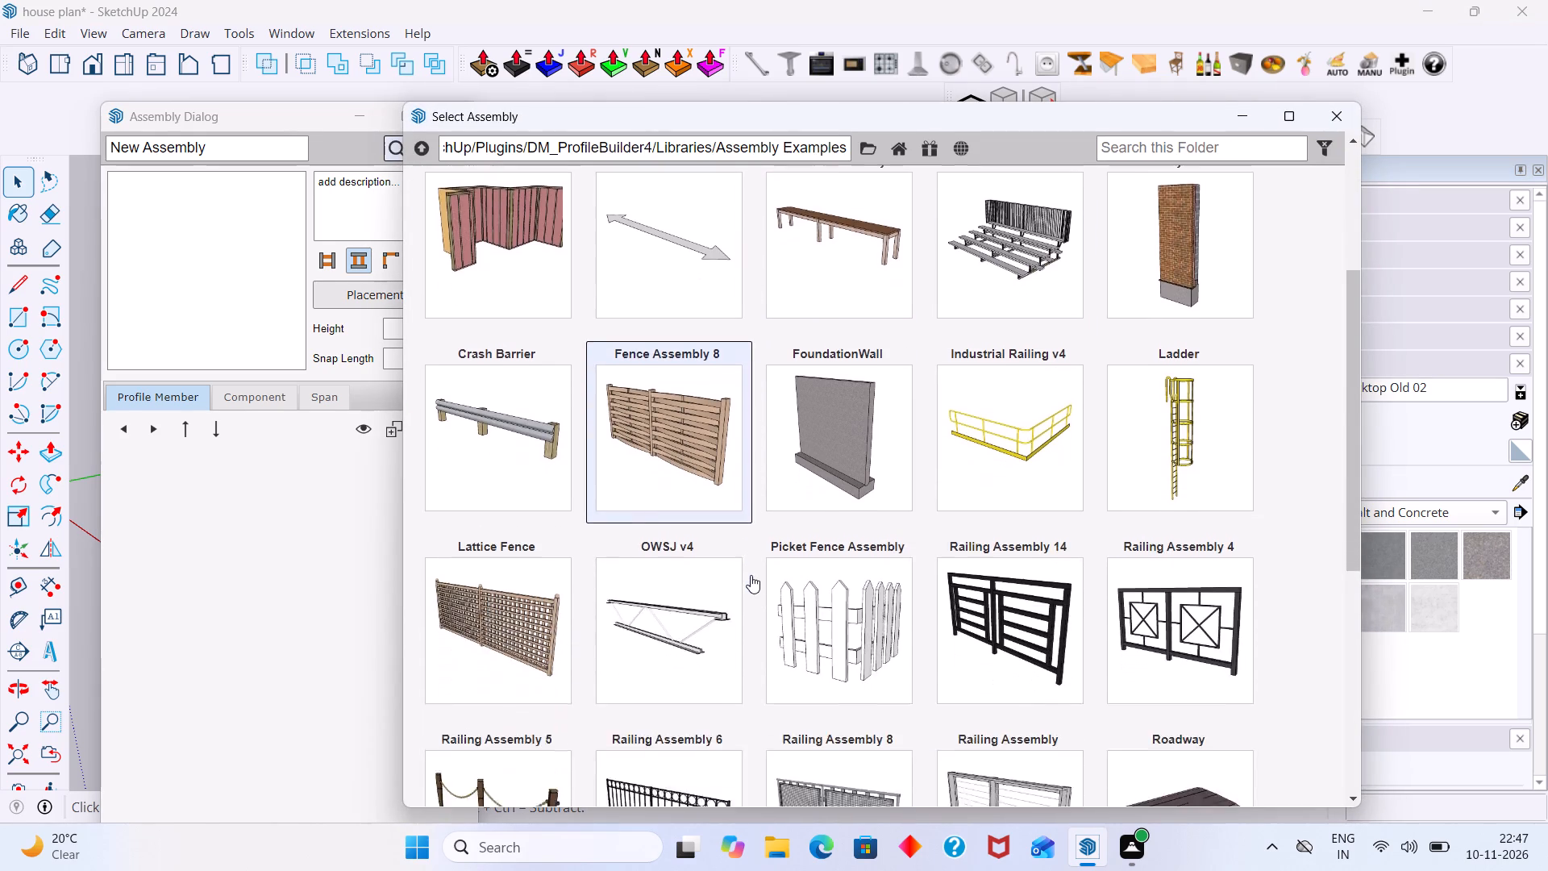
pyautogui.scroll(-2, 751, 575)
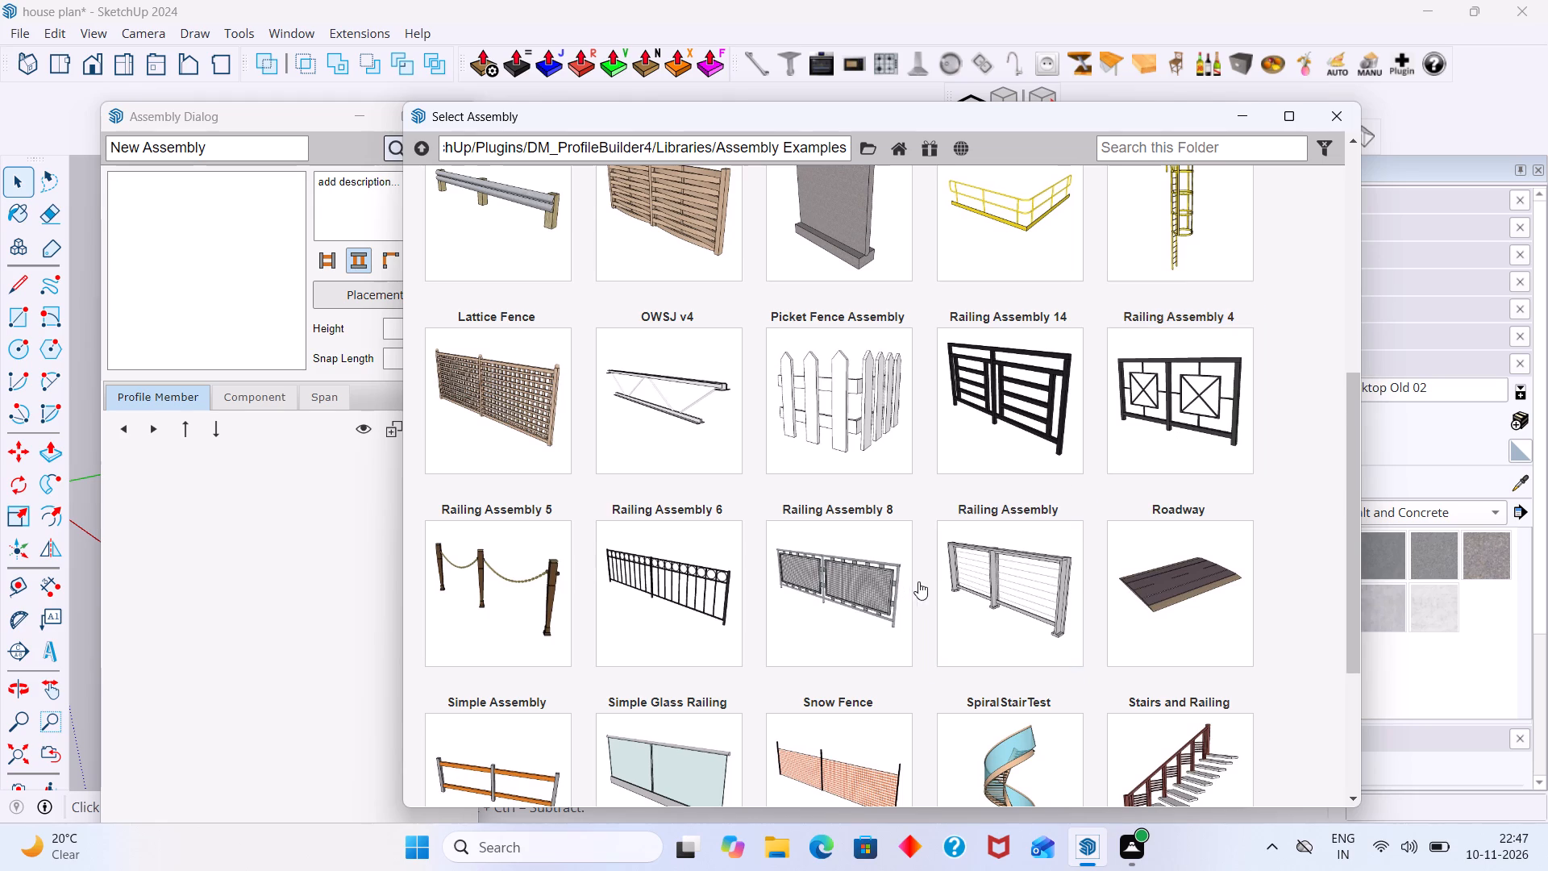
pyautogui.scroll(-2, 905, 580)
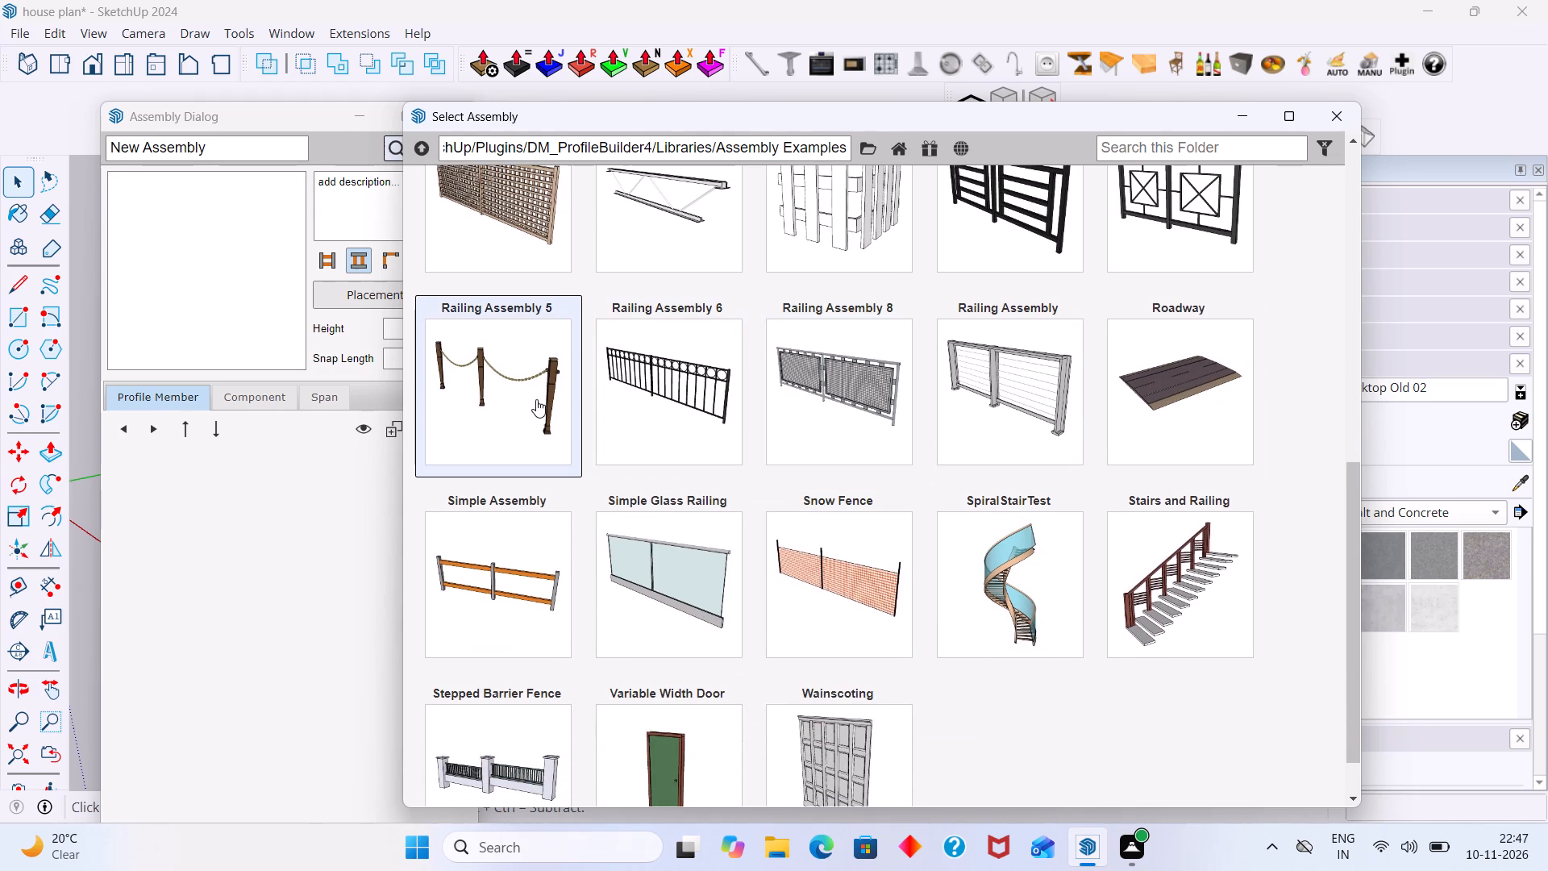
pyautogui.click(536, 399)
pyautogui.scroll(-2, 395, 392)
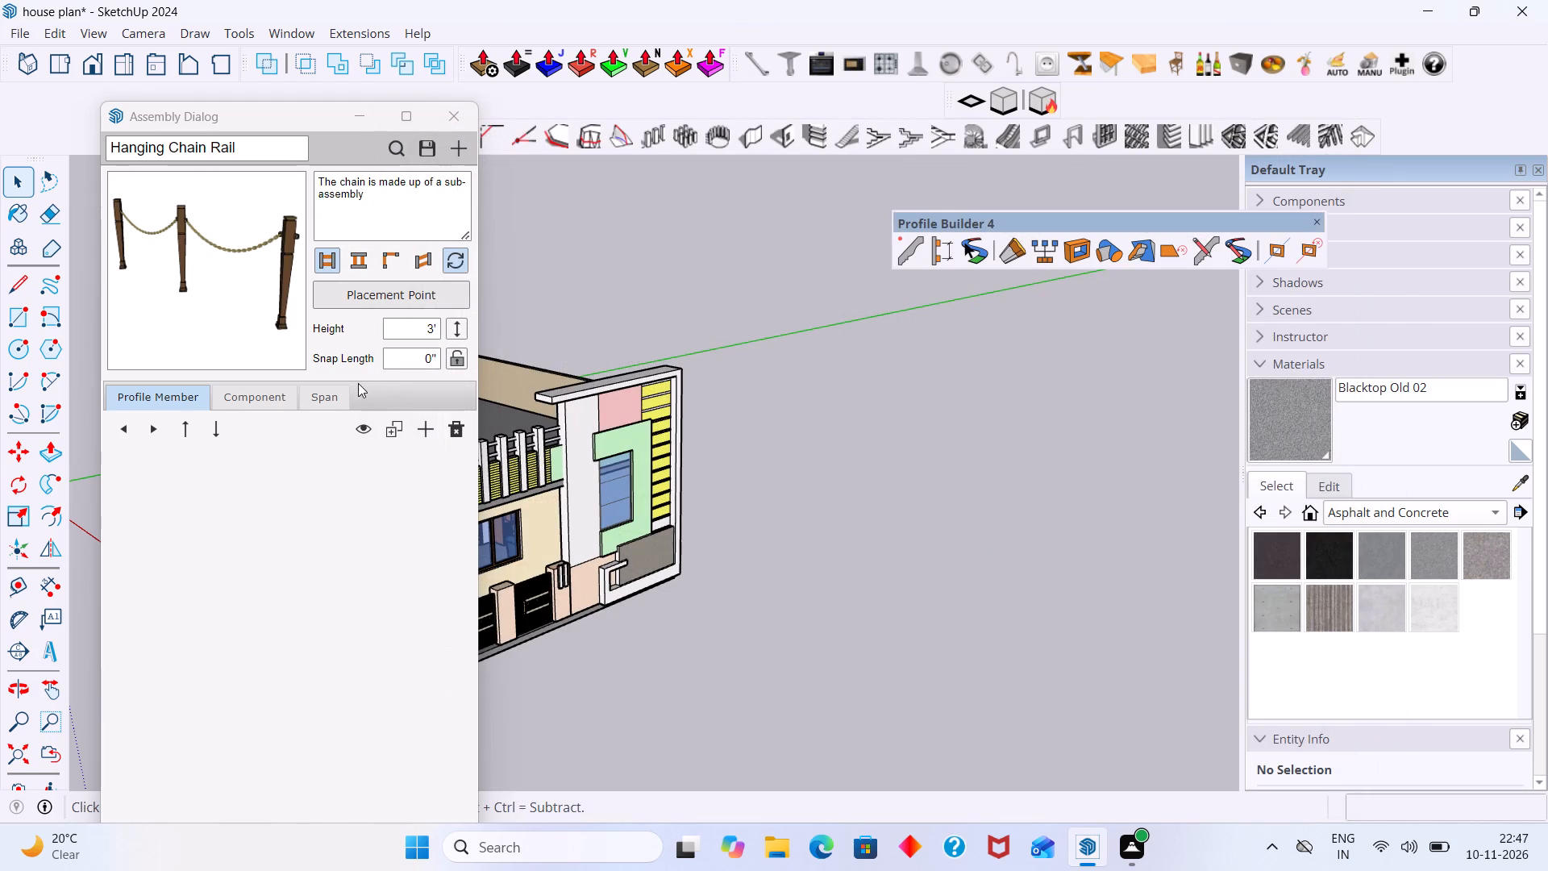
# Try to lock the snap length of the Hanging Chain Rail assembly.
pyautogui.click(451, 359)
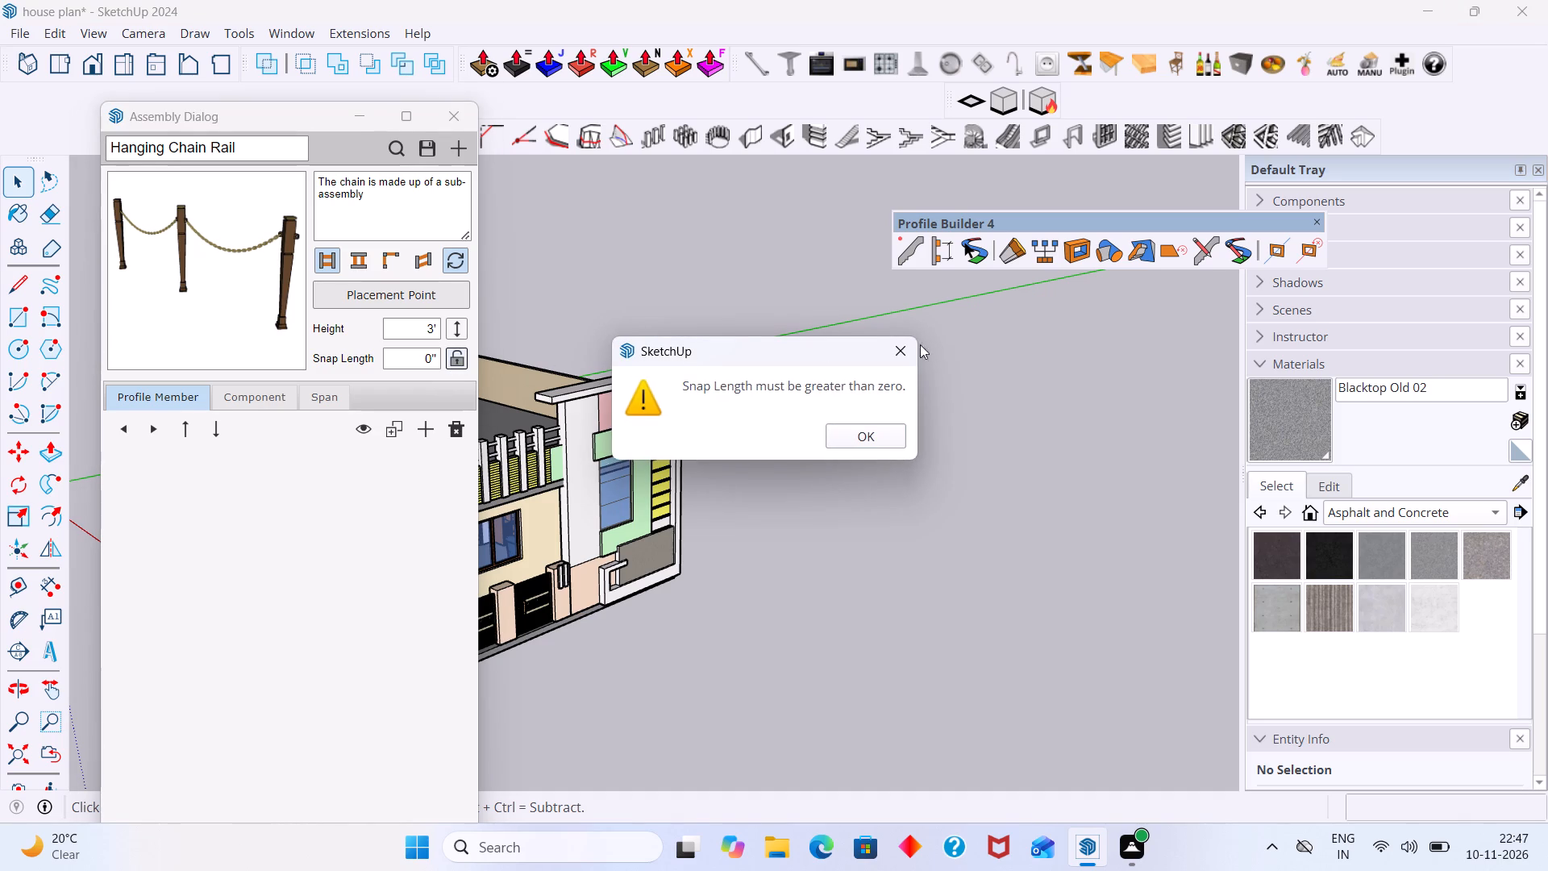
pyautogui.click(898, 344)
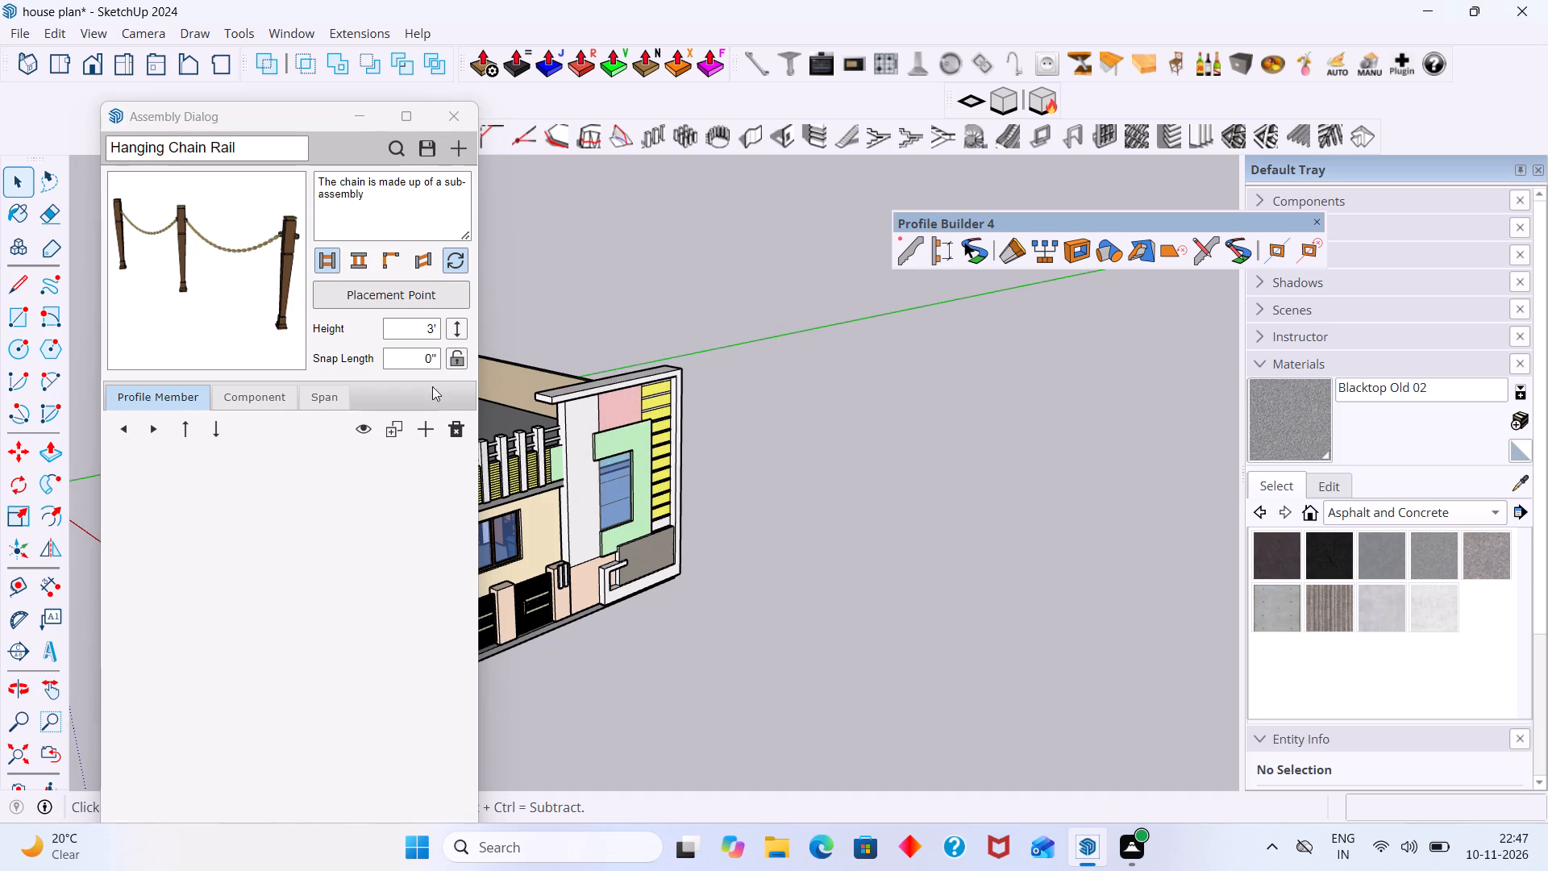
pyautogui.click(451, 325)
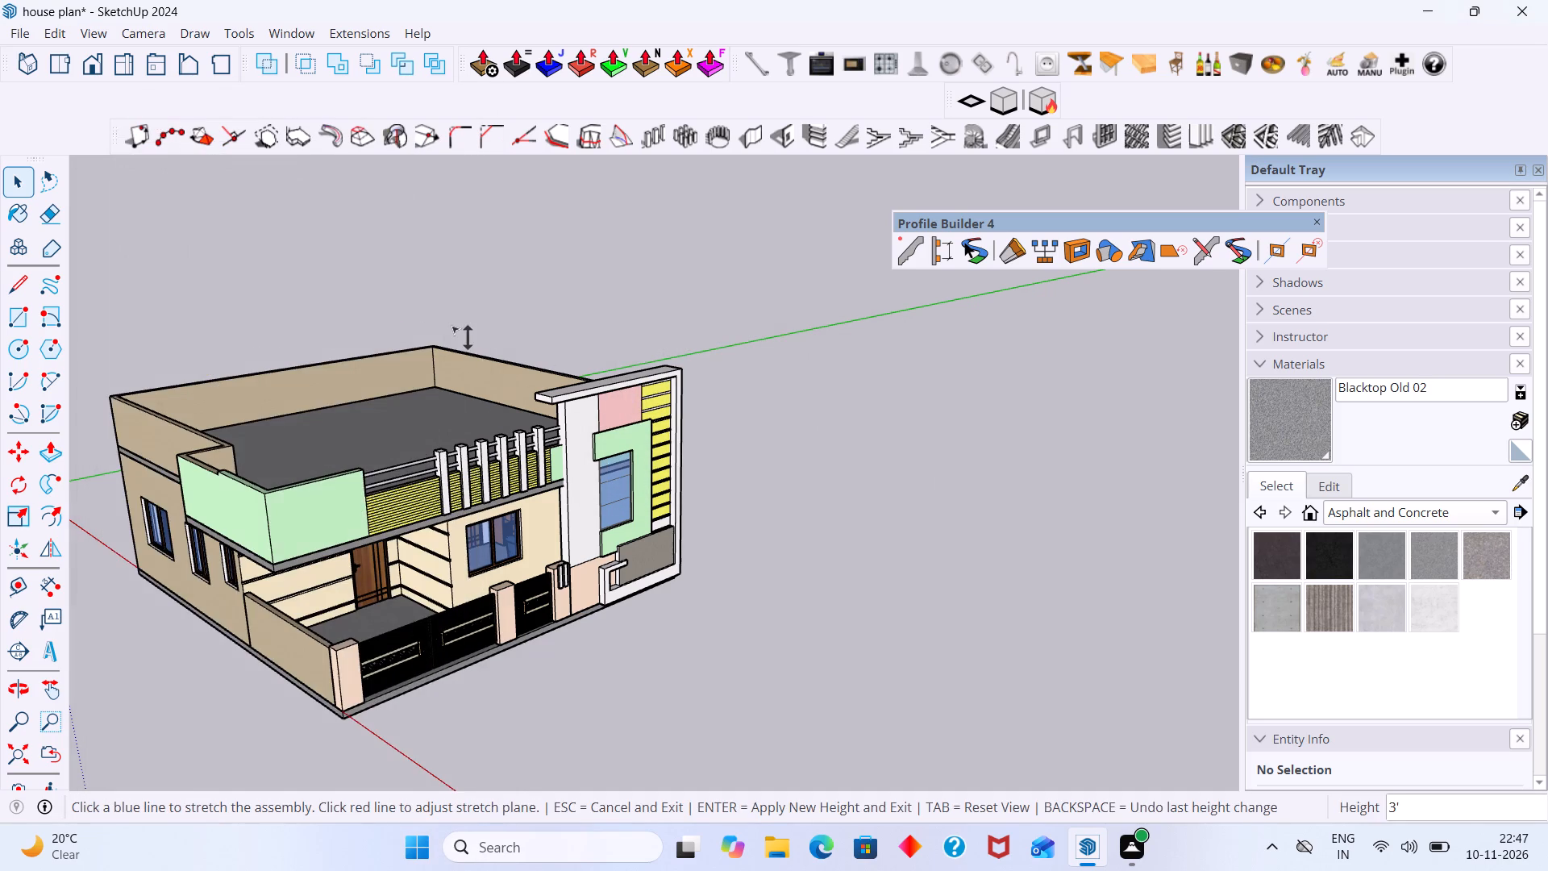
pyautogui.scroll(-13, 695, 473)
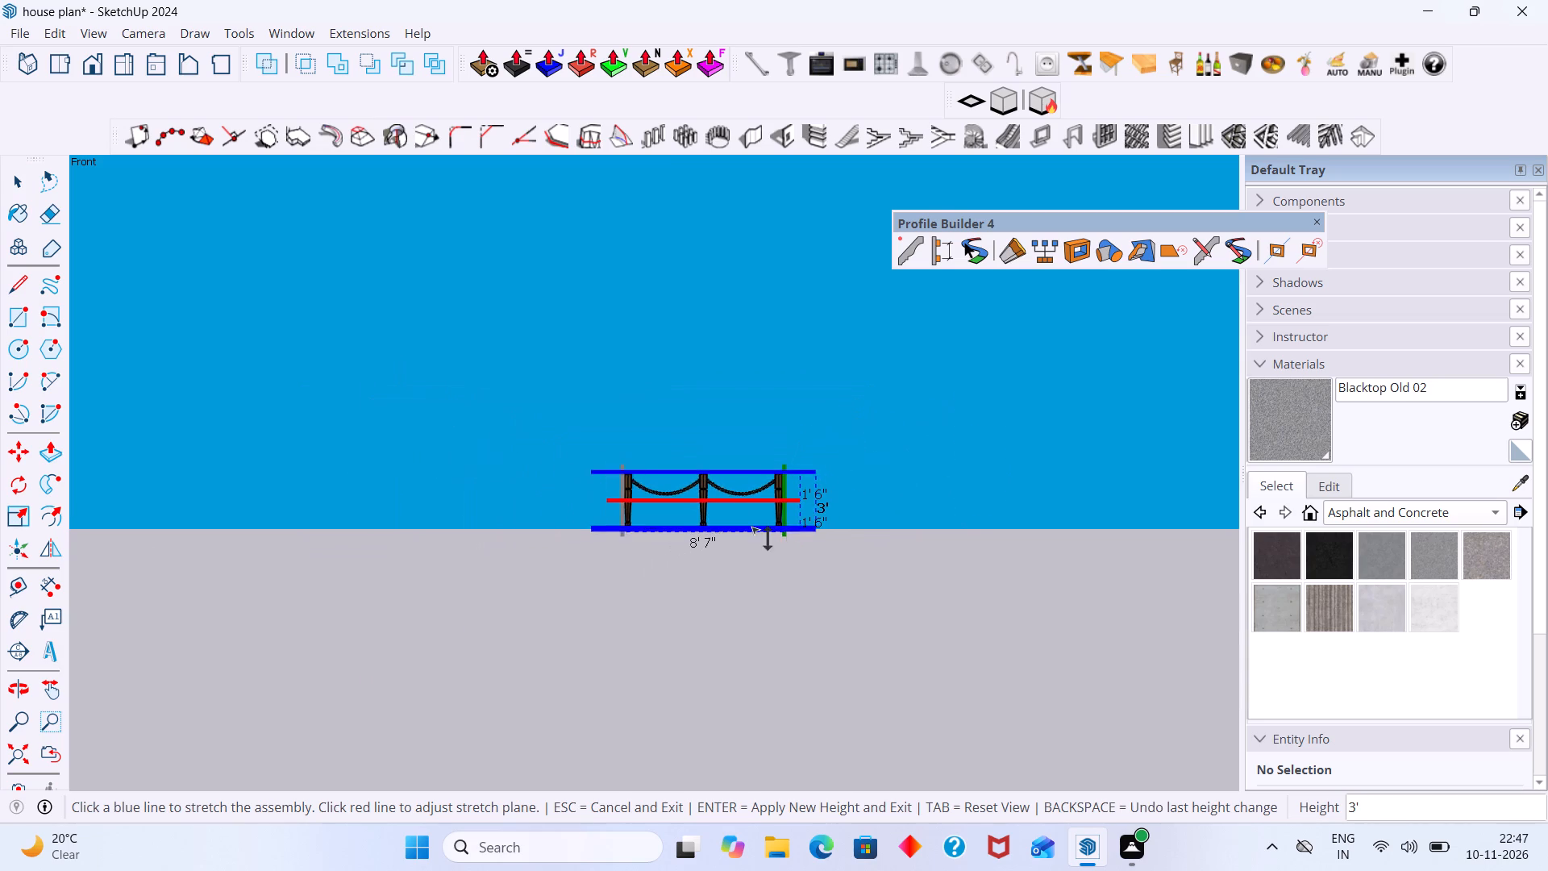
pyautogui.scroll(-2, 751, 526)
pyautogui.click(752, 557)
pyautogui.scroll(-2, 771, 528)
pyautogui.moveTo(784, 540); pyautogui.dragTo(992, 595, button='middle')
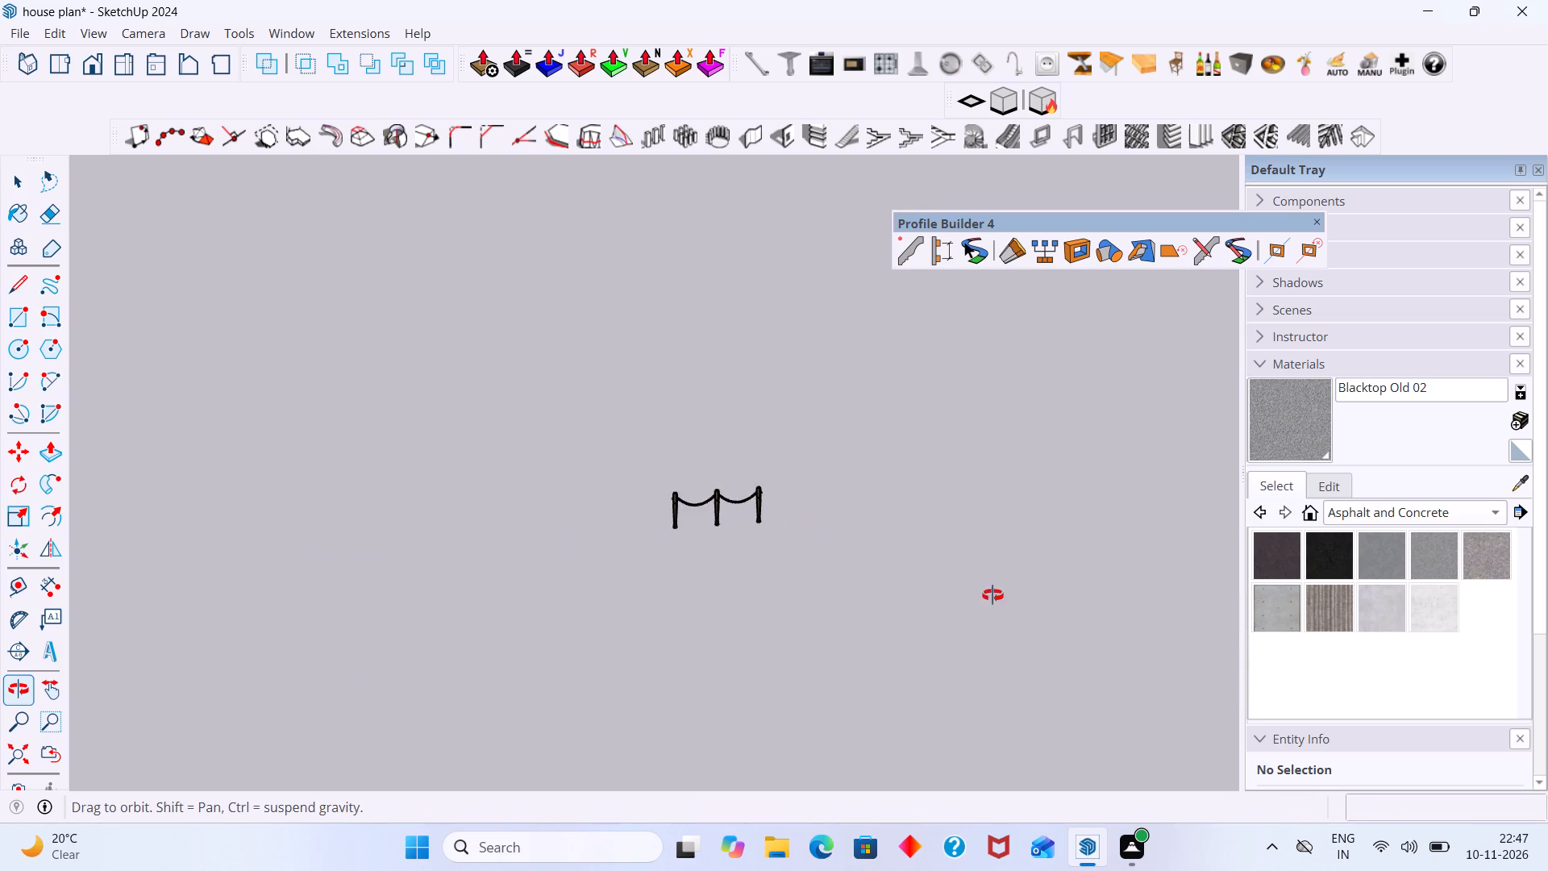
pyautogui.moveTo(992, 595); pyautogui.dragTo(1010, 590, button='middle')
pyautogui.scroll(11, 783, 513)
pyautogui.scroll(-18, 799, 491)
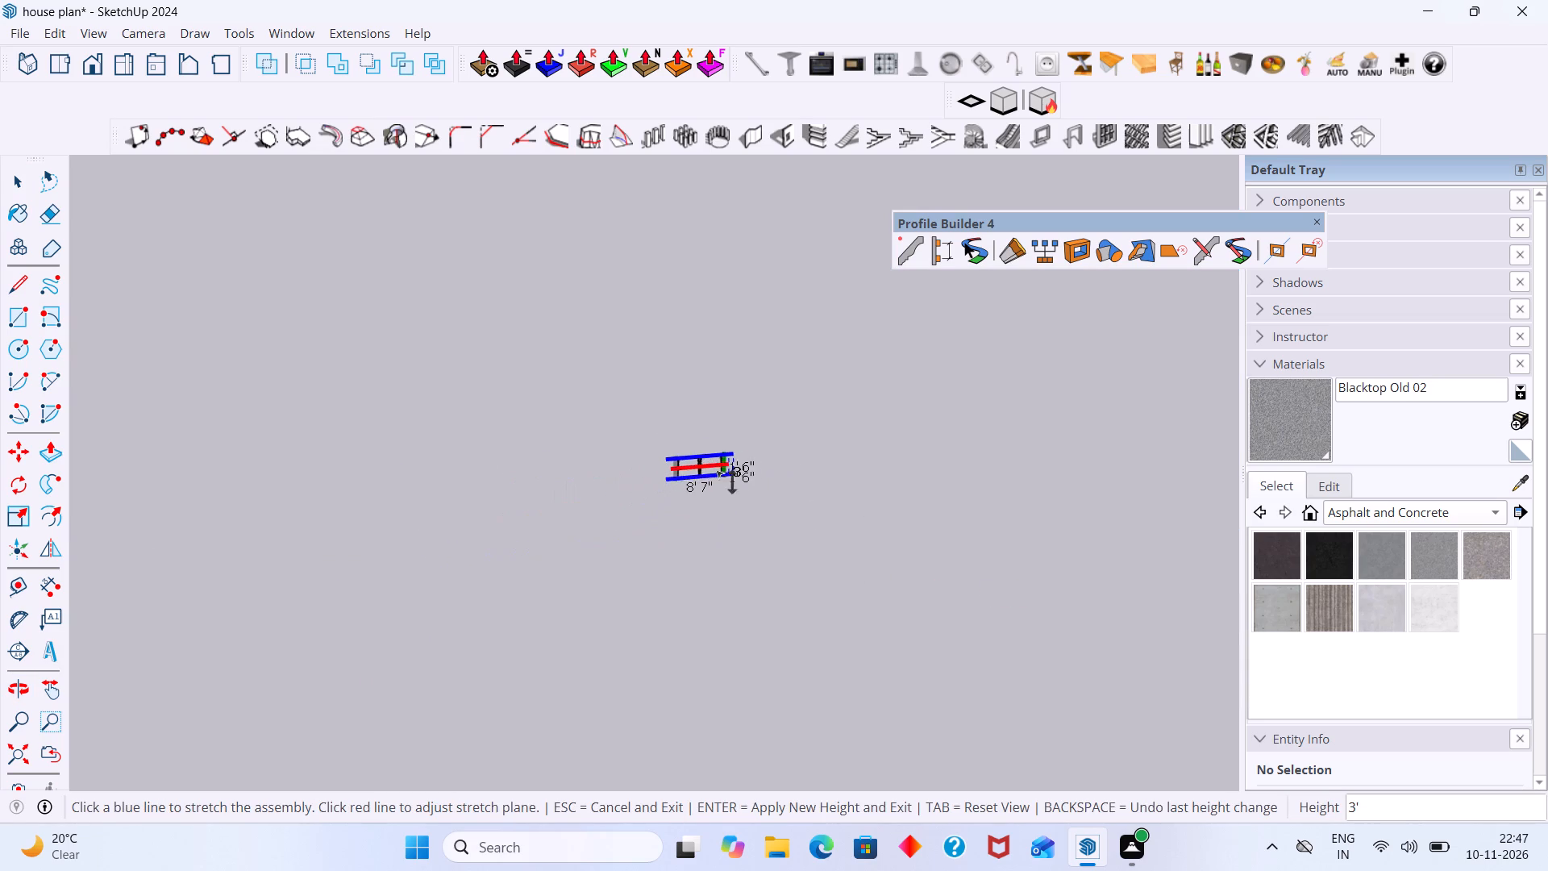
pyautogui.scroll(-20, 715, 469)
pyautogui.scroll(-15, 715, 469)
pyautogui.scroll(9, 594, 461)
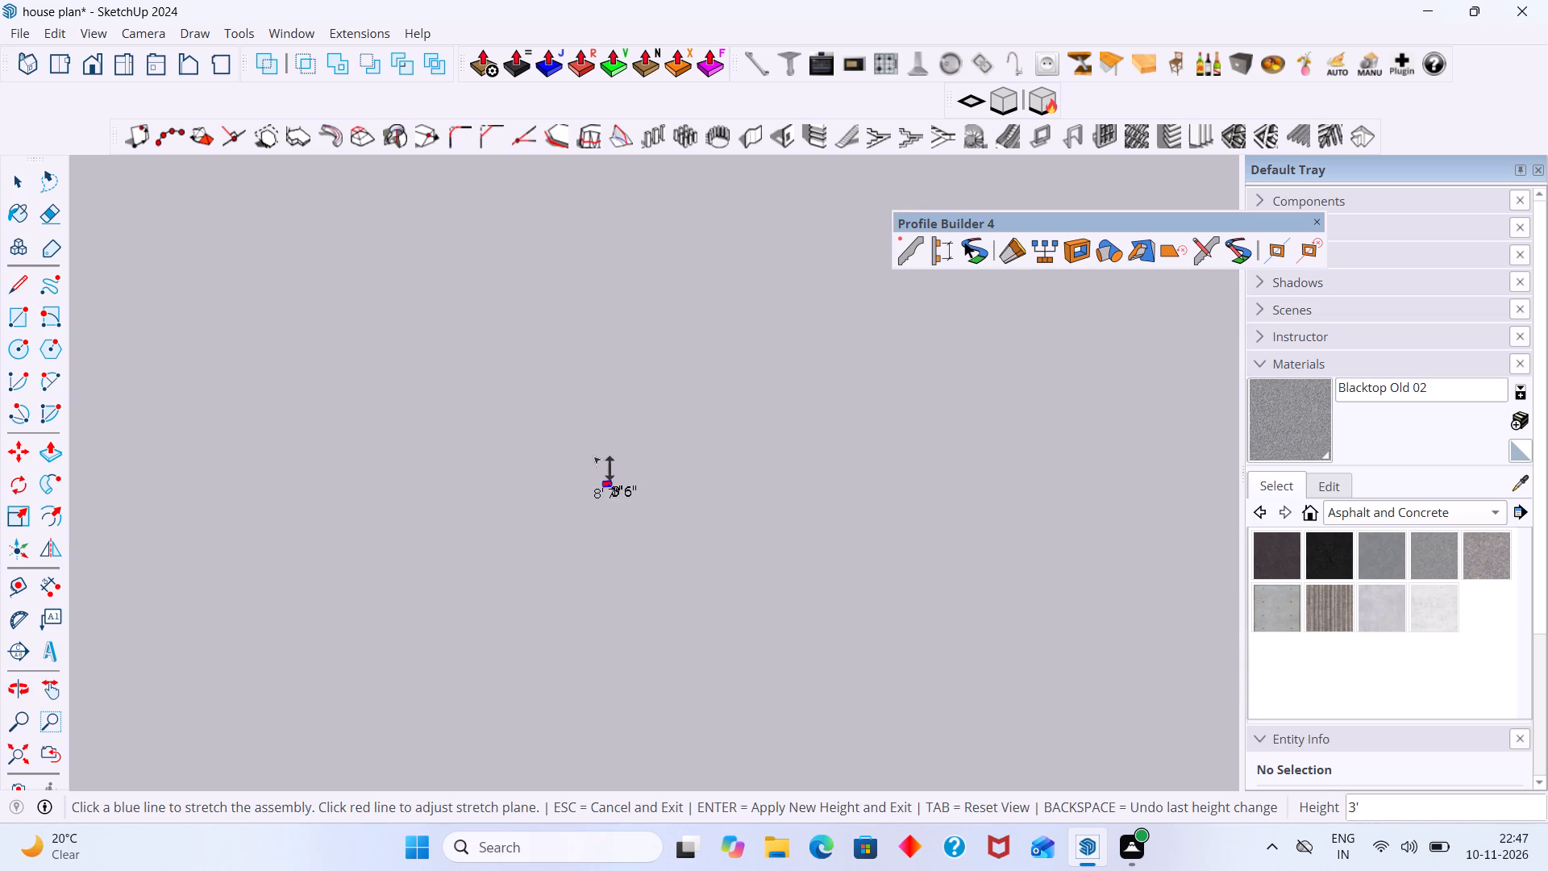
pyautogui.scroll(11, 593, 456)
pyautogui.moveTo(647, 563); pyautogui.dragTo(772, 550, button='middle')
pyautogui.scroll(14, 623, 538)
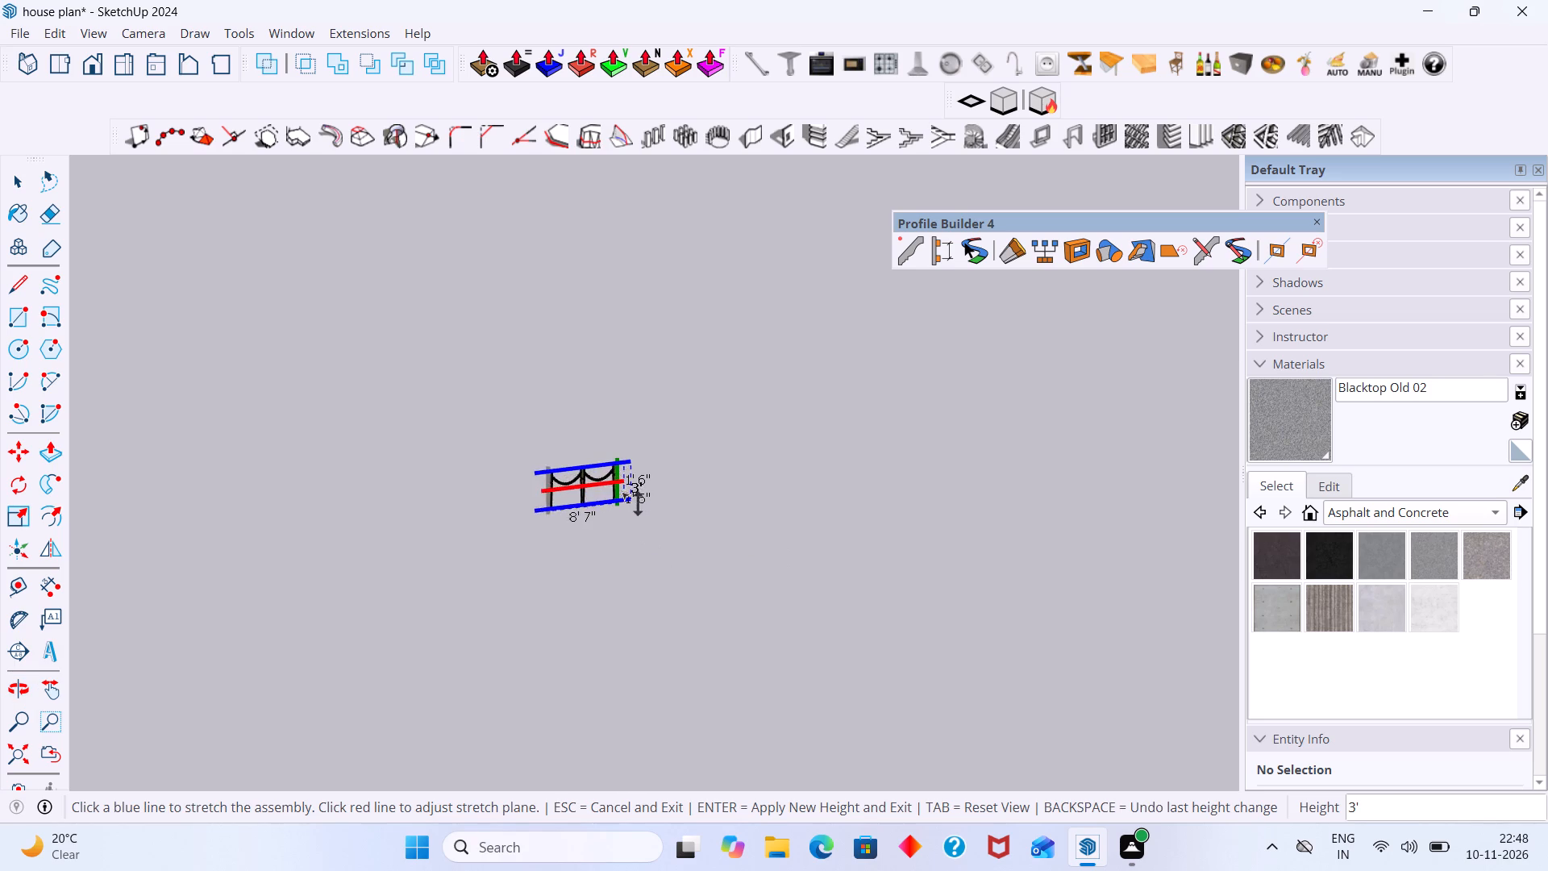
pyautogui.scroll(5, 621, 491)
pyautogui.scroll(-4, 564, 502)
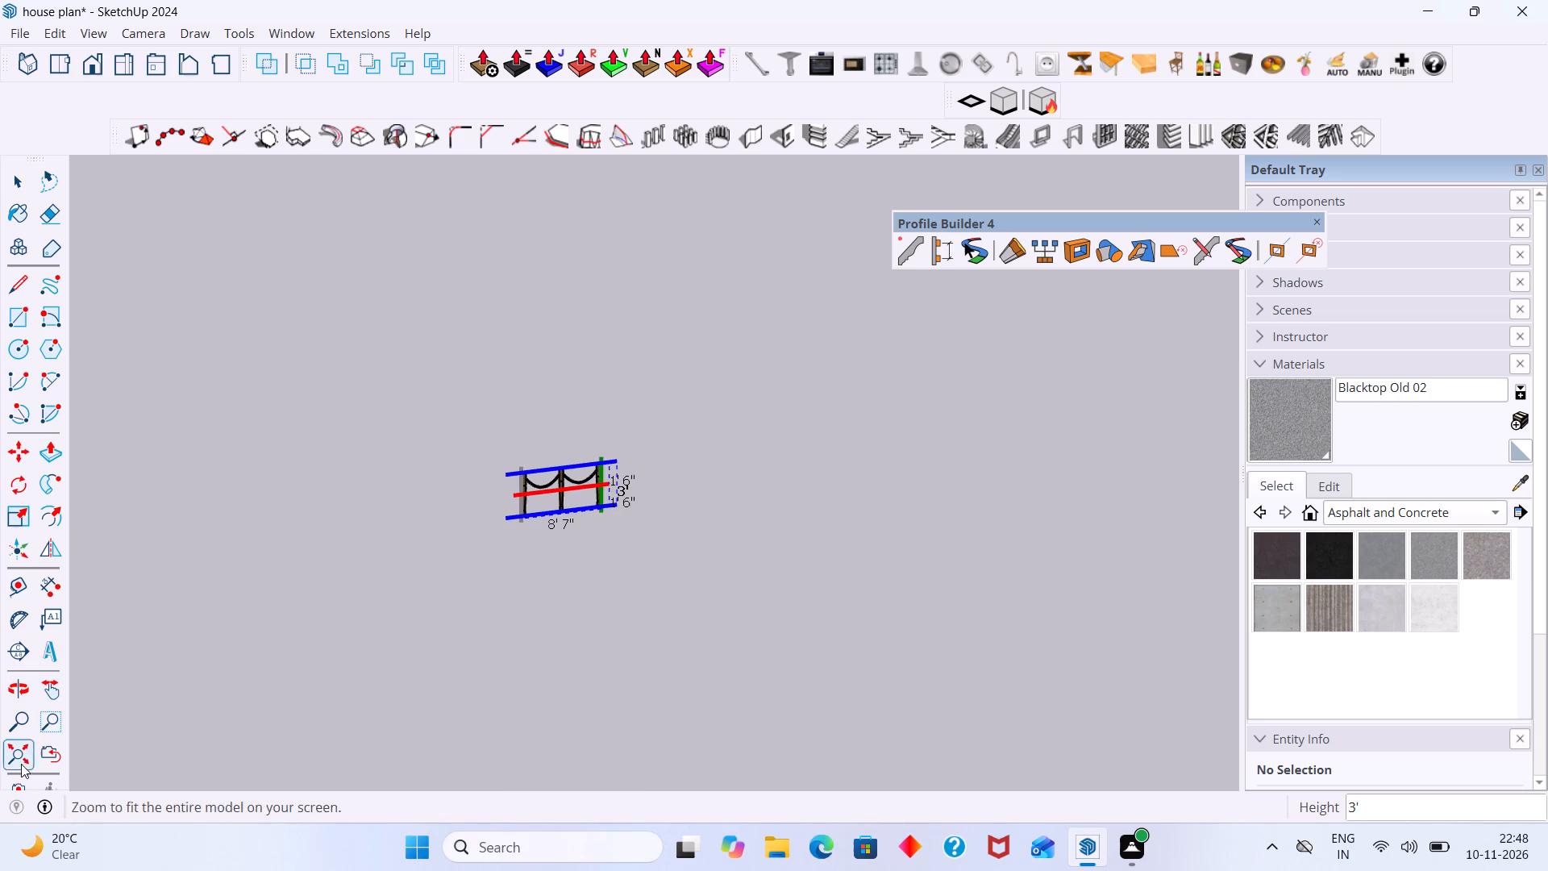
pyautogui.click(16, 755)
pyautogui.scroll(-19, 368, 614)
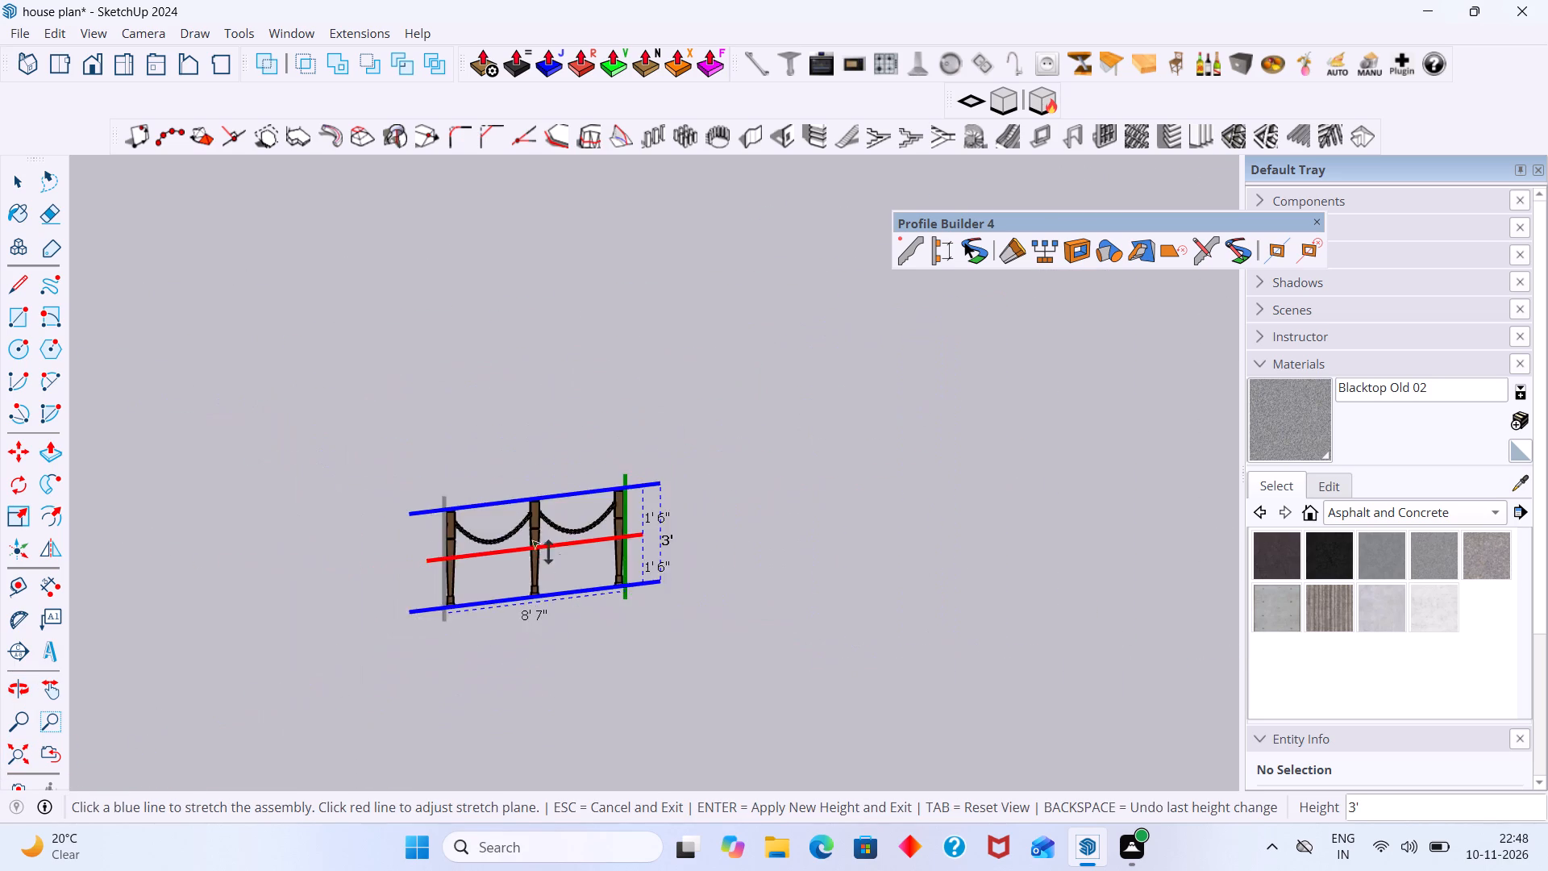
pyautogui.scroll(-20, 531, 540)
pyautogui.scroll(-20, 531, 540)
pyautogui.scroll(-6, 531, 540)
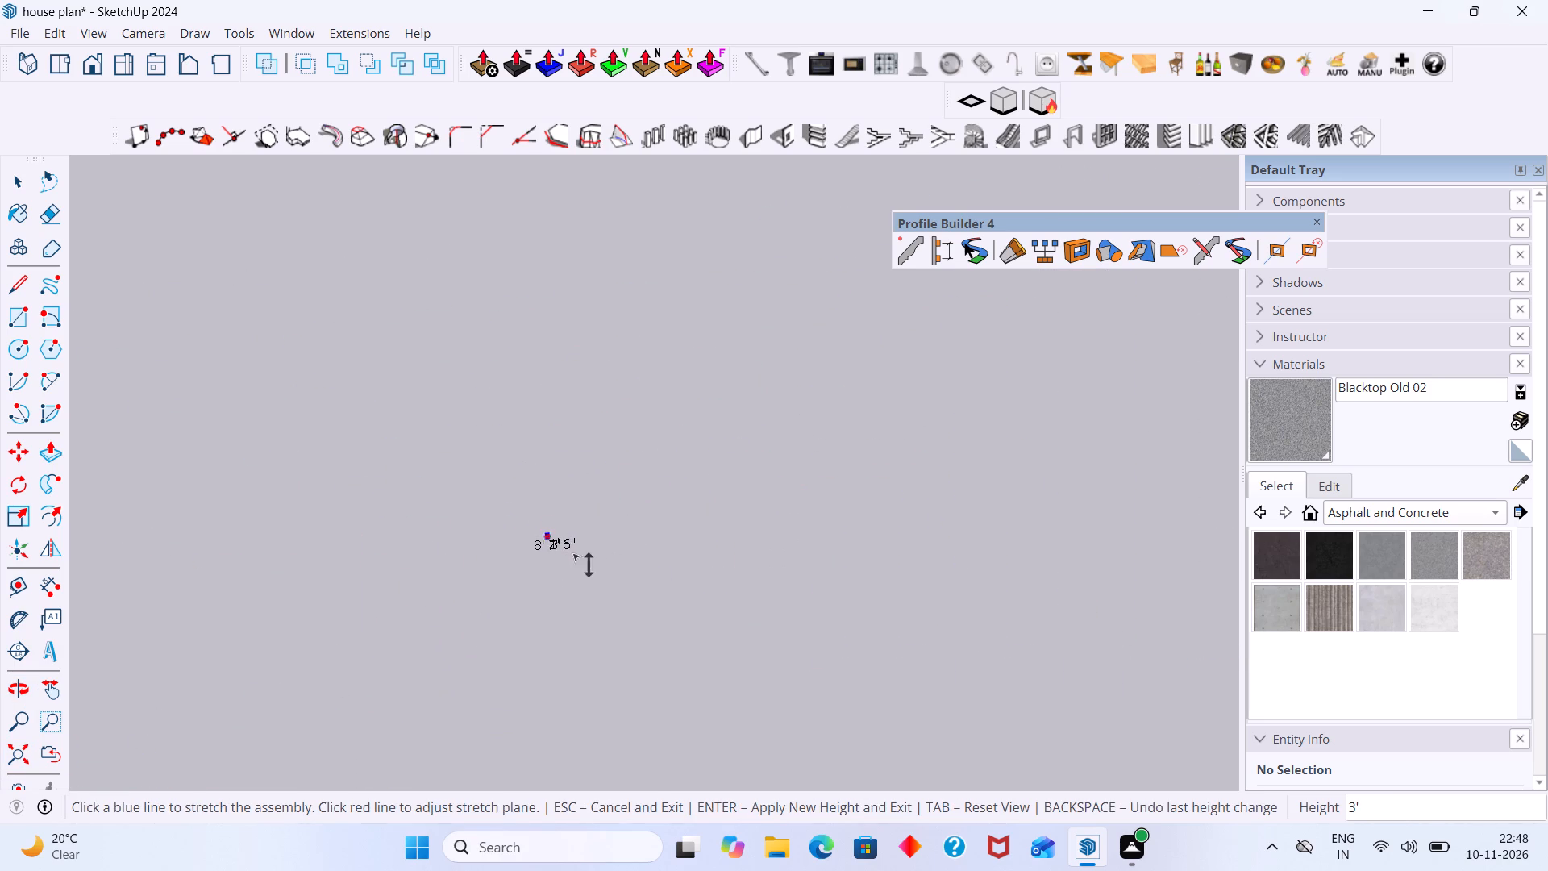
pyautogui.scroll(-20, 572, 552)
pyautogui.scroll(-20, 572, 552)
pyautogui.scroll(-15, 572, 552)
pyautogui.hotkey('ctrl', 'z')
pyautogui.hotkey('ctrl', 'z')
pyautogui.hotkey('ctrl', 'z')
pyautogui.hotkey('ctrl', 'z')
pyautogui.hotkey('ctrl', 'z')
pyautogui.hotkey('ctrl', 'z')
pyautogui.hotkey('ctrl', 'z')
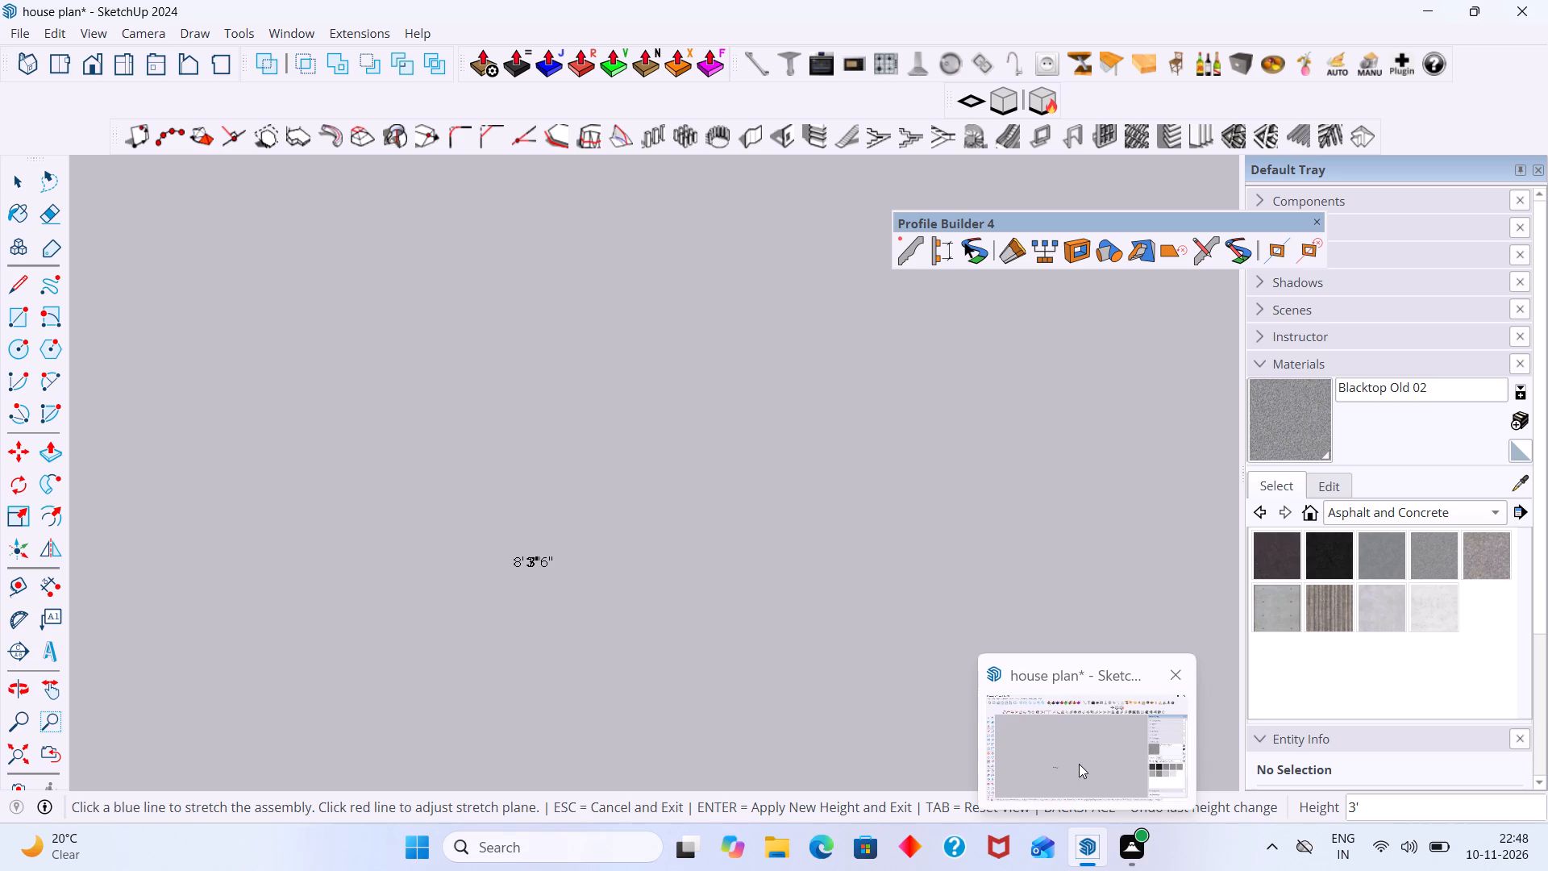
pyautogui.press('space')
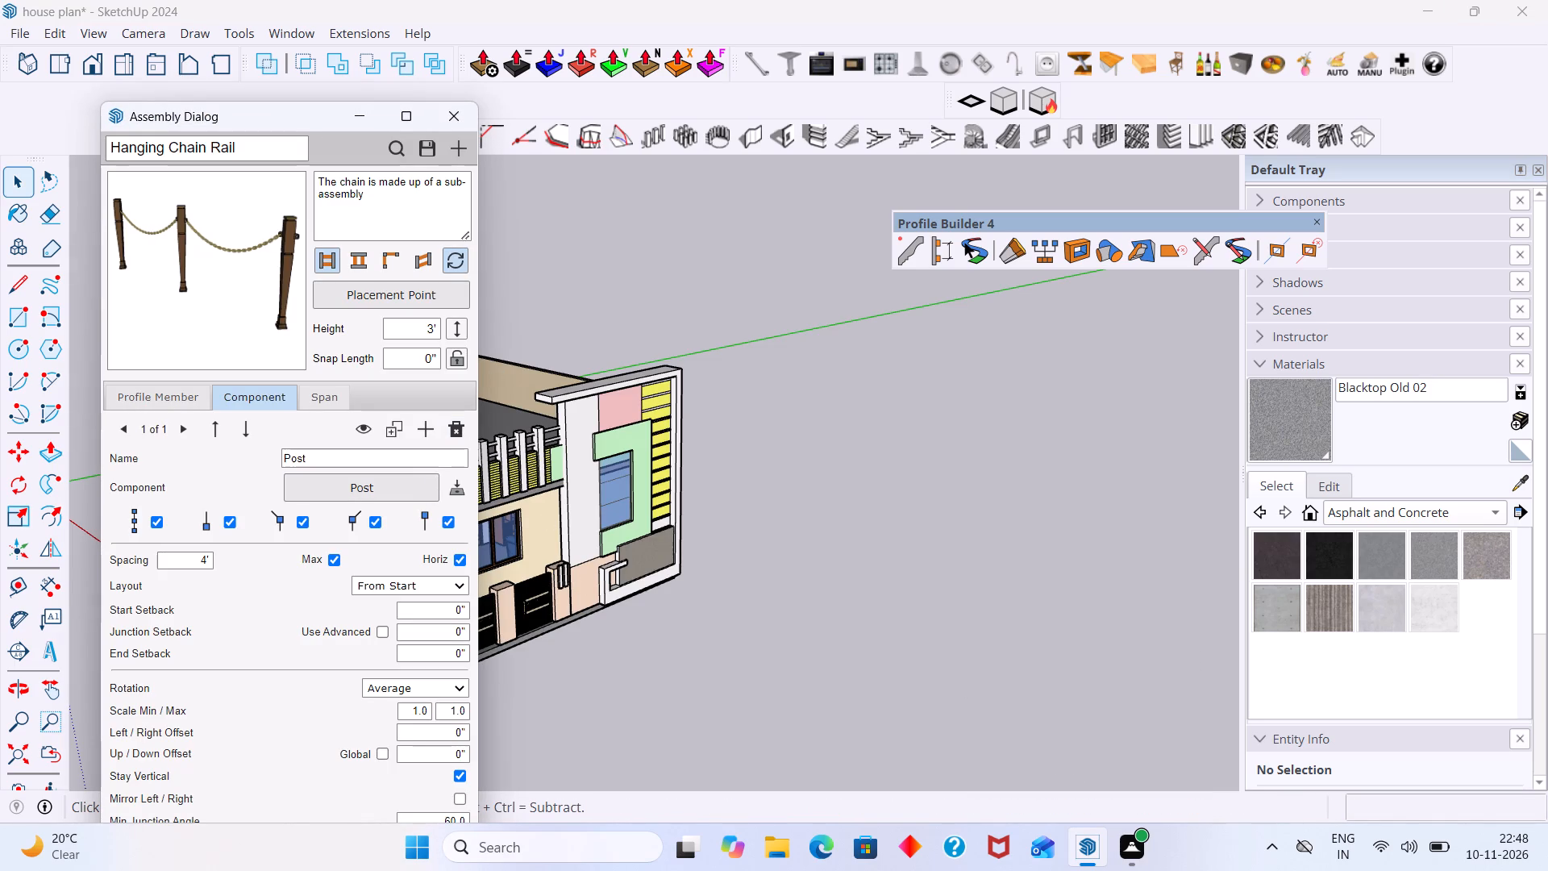
# Examine the Hanging Chain Rail's Post component settings, including its rotation options, and check for further components.
pyautogui.scroll(-7, 288, 607)
pyautogui.moveTo(287, 291); pyautogui.dragTo(445, 363)
pyautogui.click(264, 297)
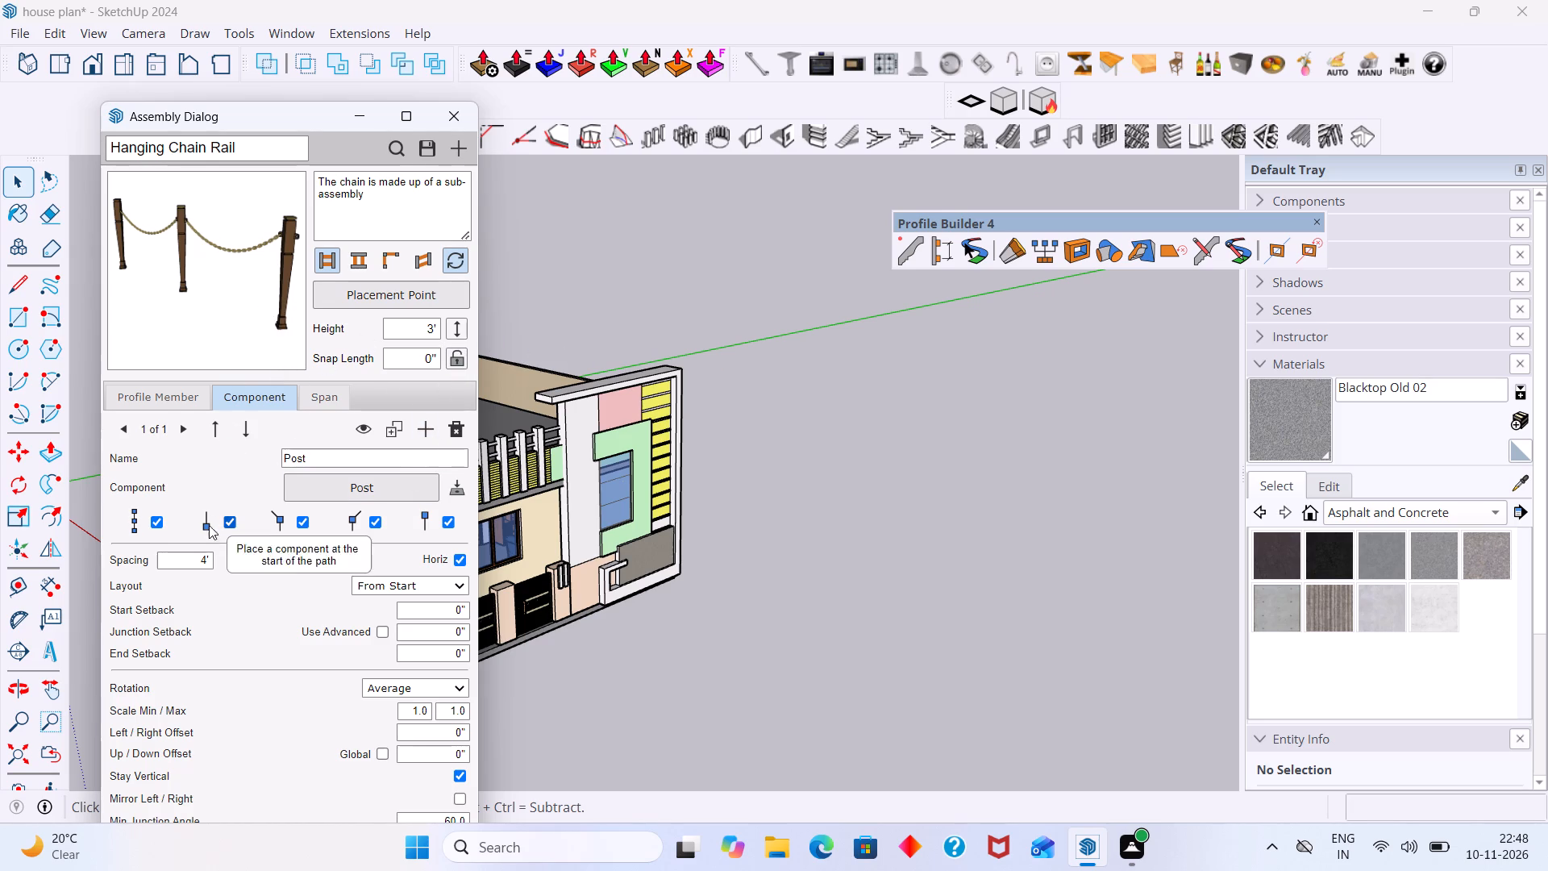
pyautogui.click(643, 665)
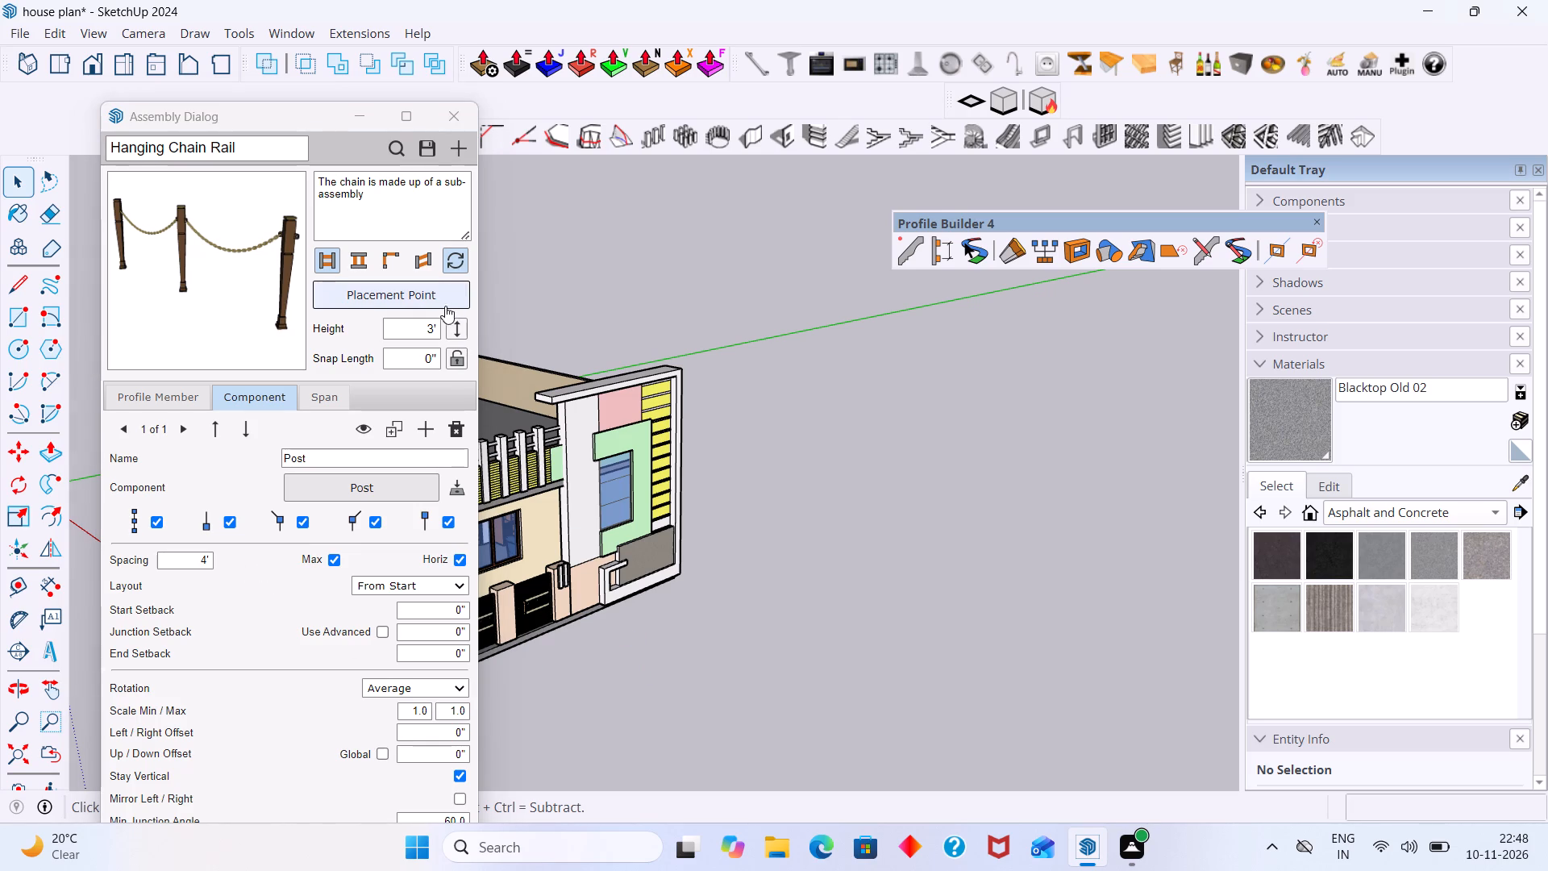
pyautogui.scroll(-3, 310, 741)
pyautogui.scroll(-7, 375, 730)
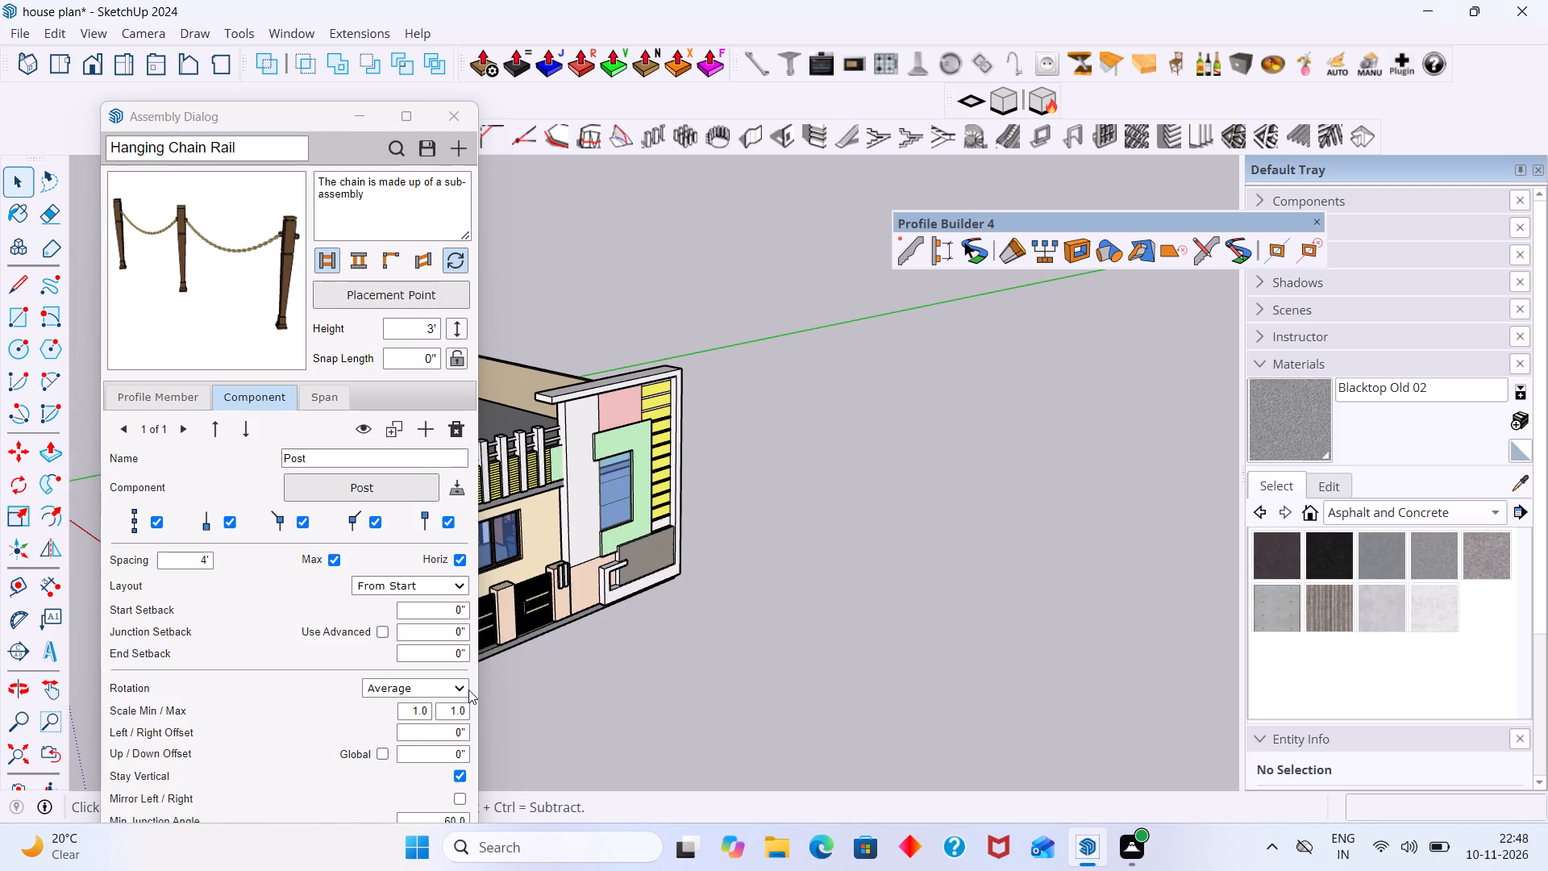
pyautogui.click(462, 686)
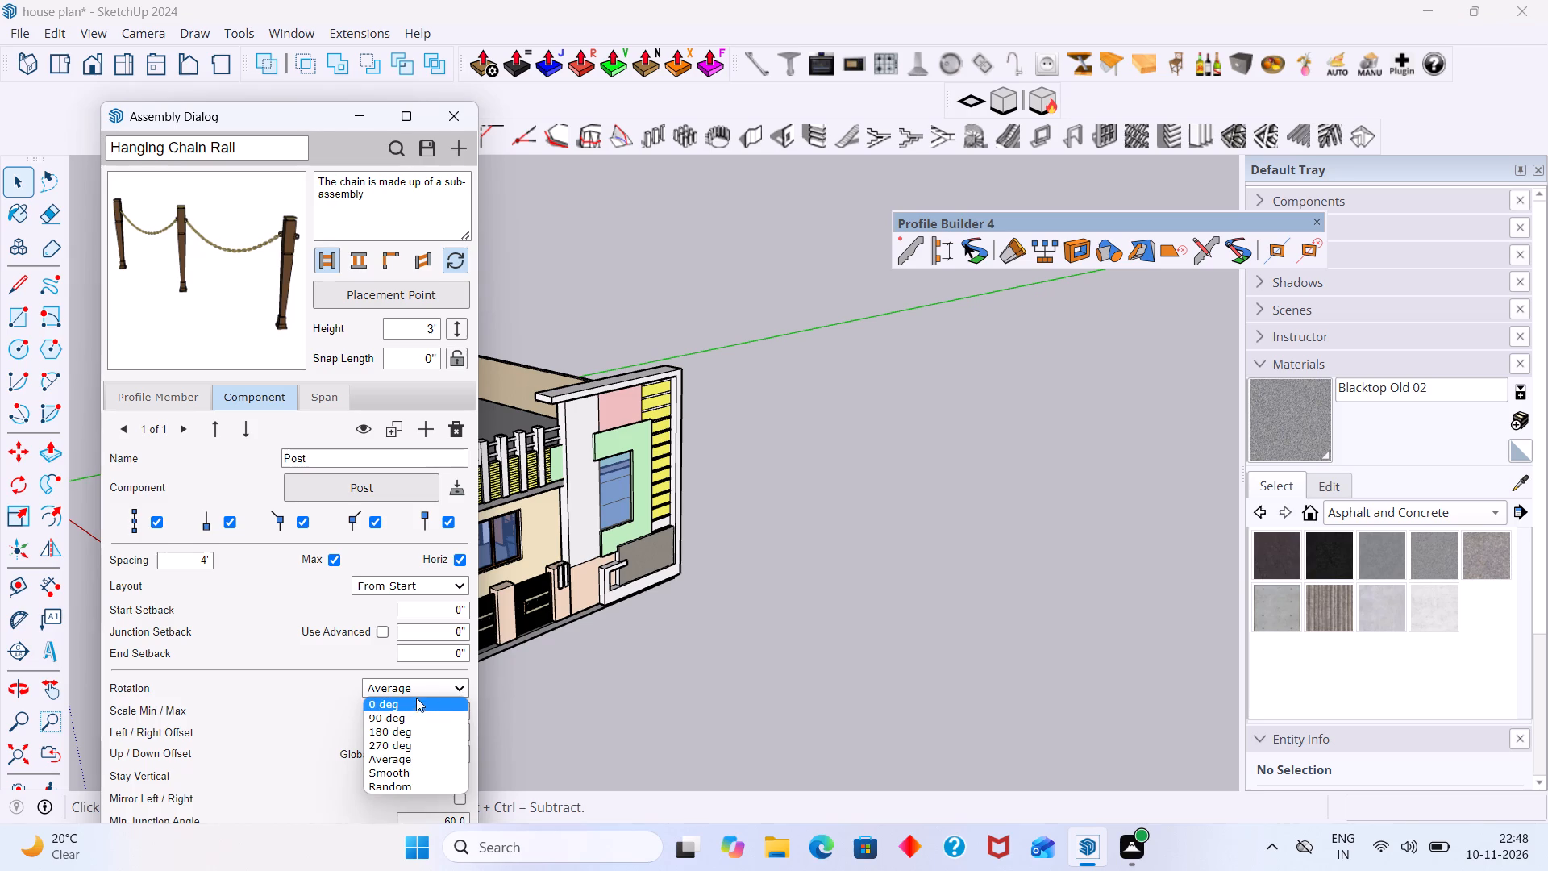
pyautogui.click(465, 687)
pyautogui.scroll(-4, 460, 786)
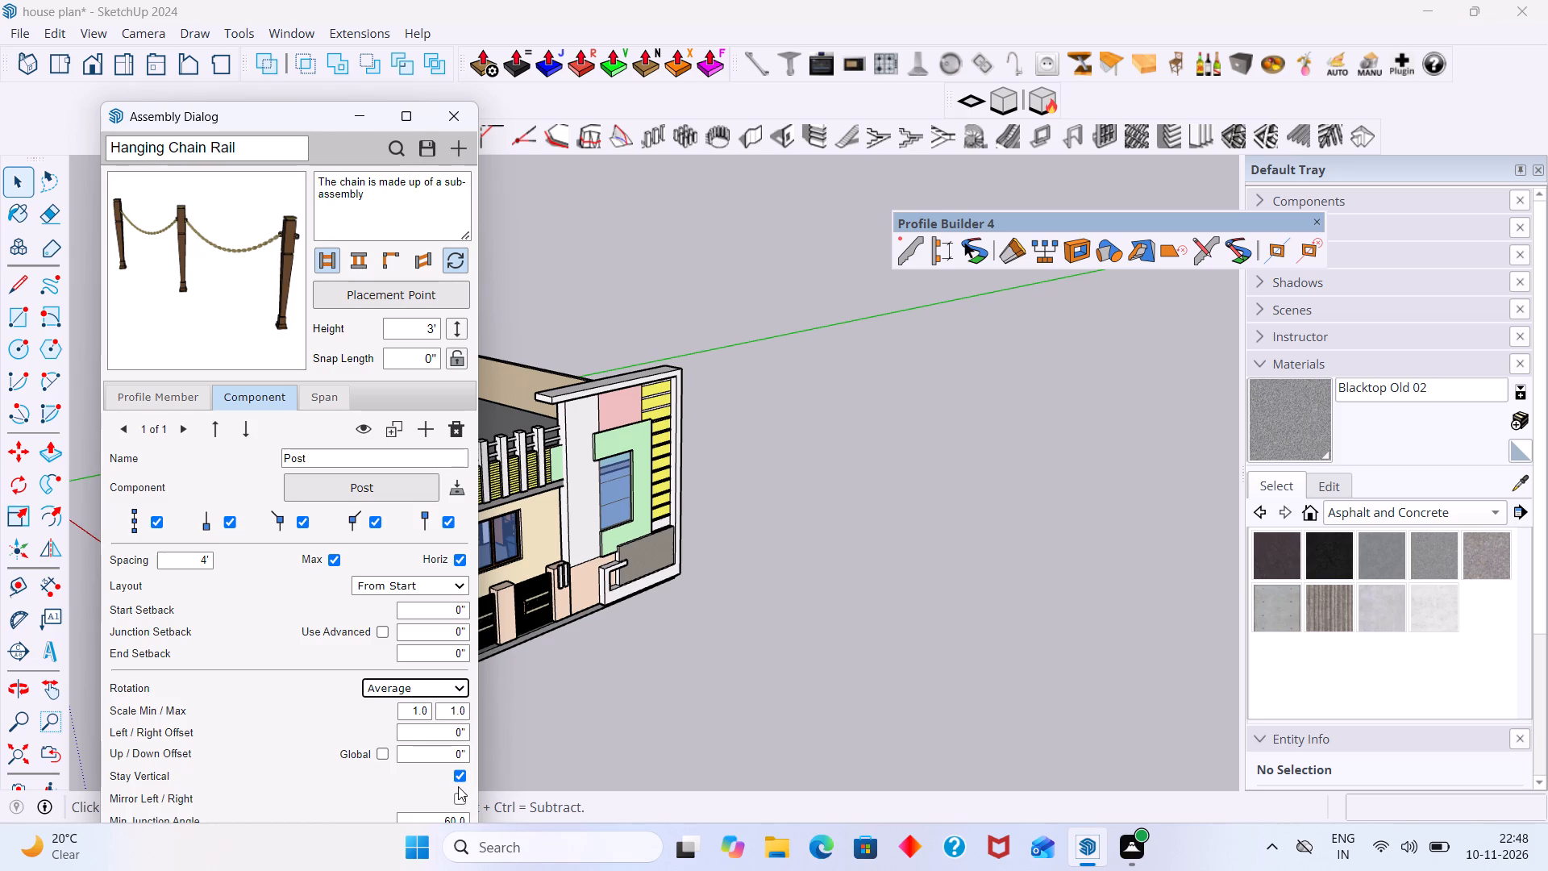
pyautogui.scroll(-2, 420, 816)
pyautogui.click(165, 309)
pyautogui.click(181, 434)
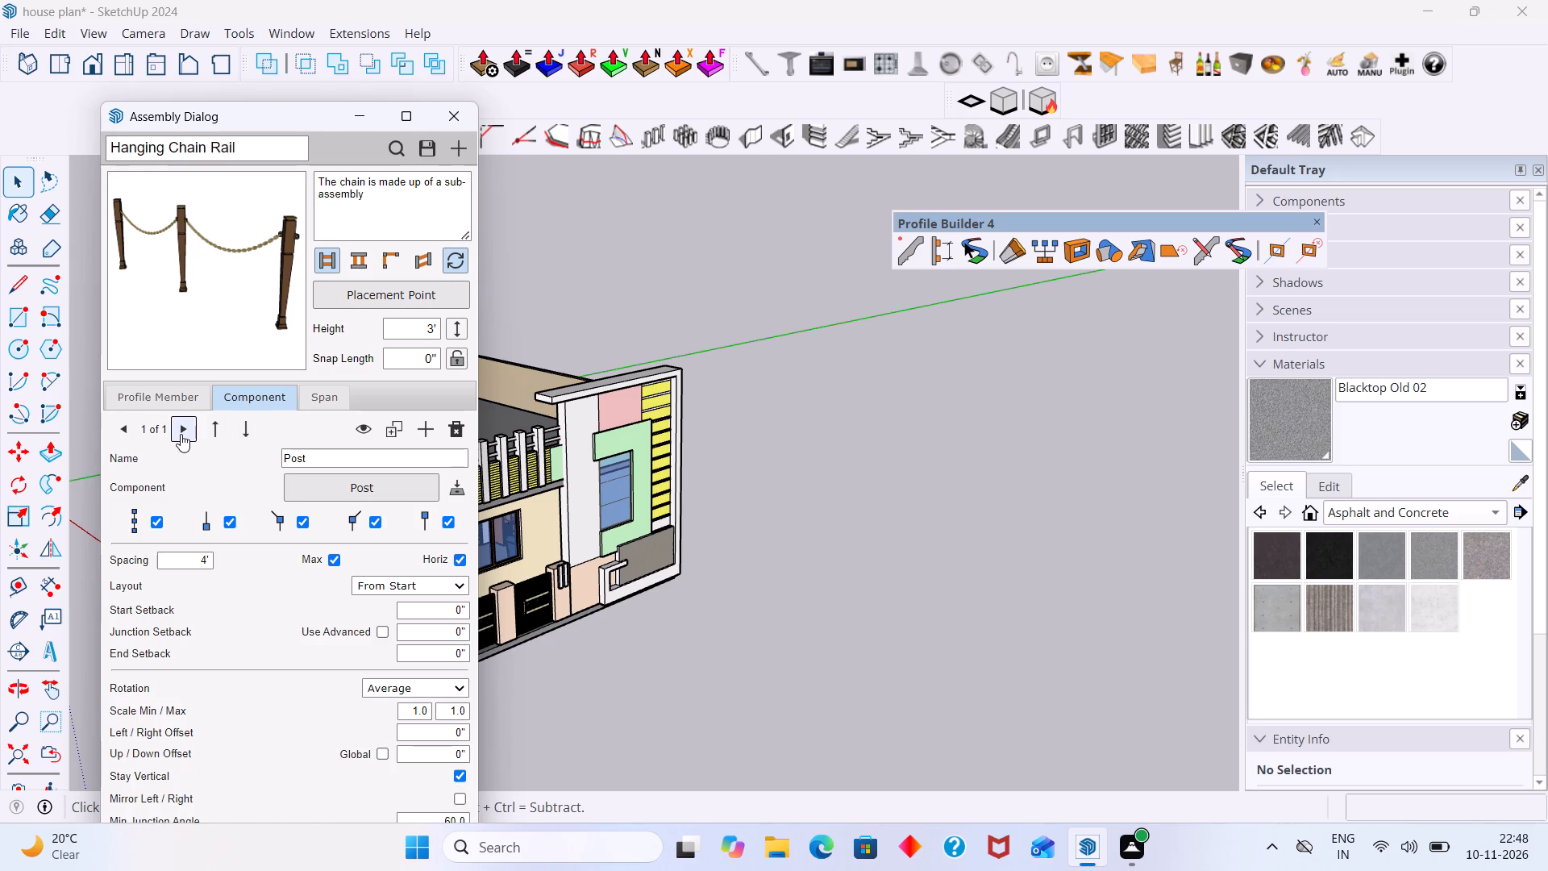
pyautogui.click(181, 434)
pyautogui.click(291, 246)
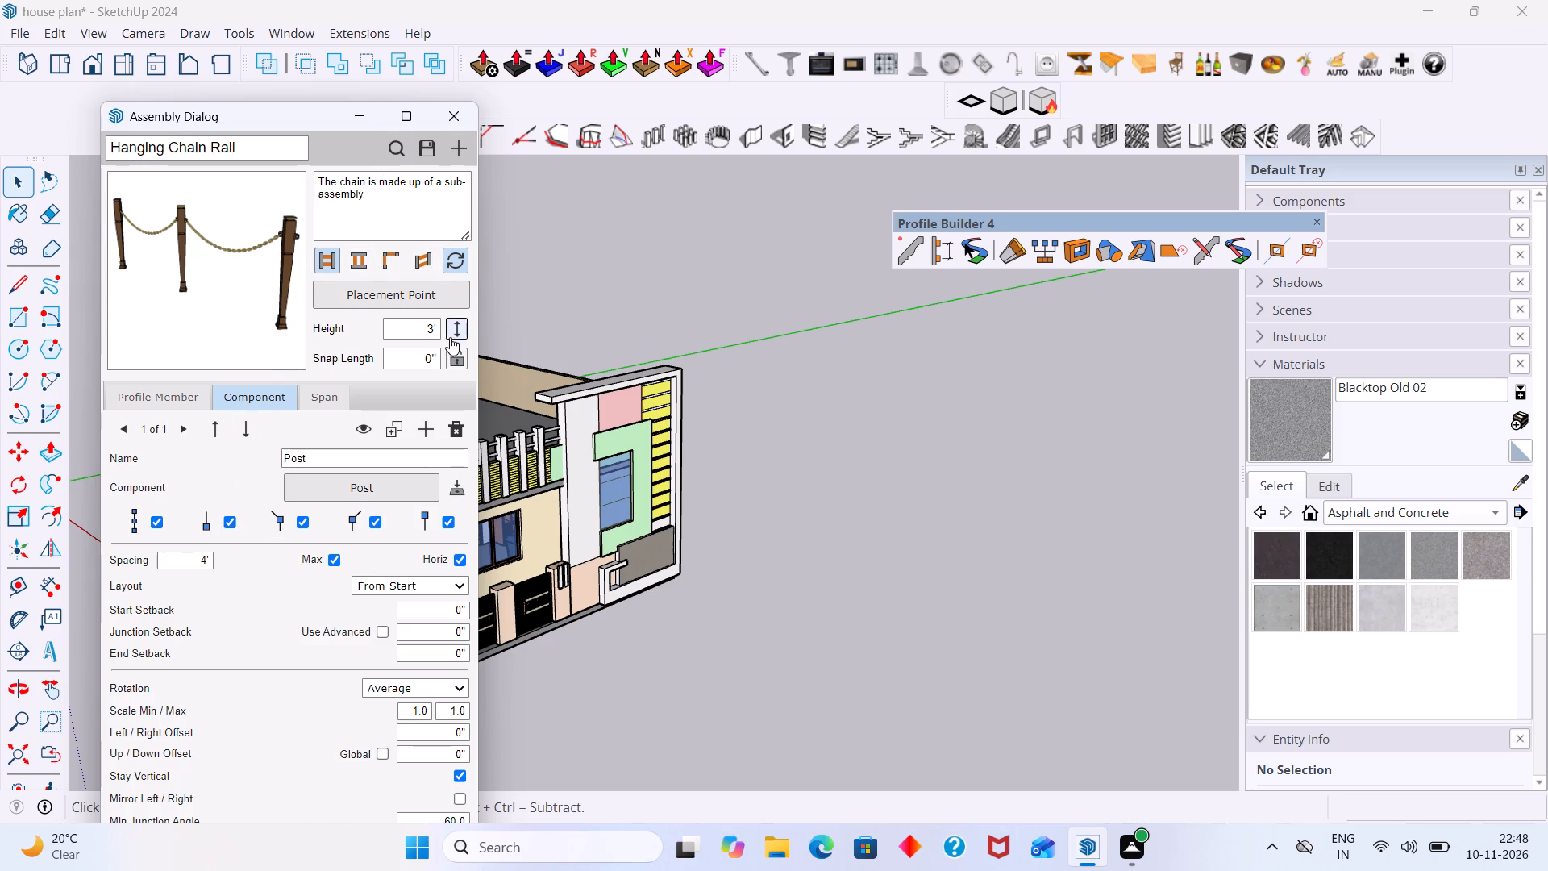
# Stretch the Hanging Chain Rail assembly by its top line to a height of about 3' 1 1/2" and apply it.
pyautogui.click(454, 331)
pyautogui.scroll(-4, 500, 378)
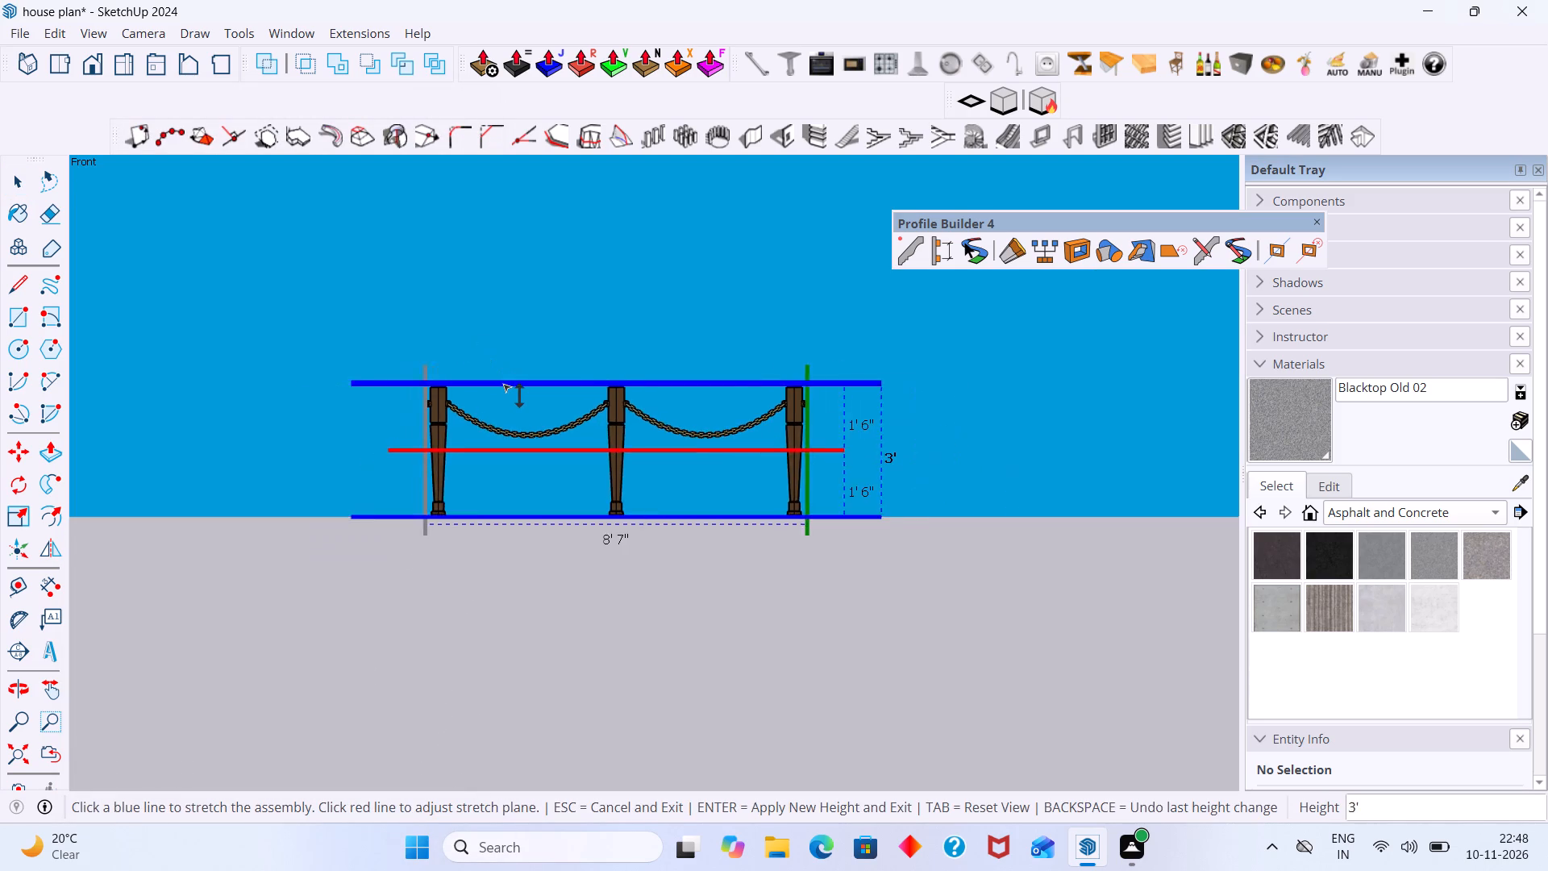
pyautogui.scroll(-2, 502, 383)
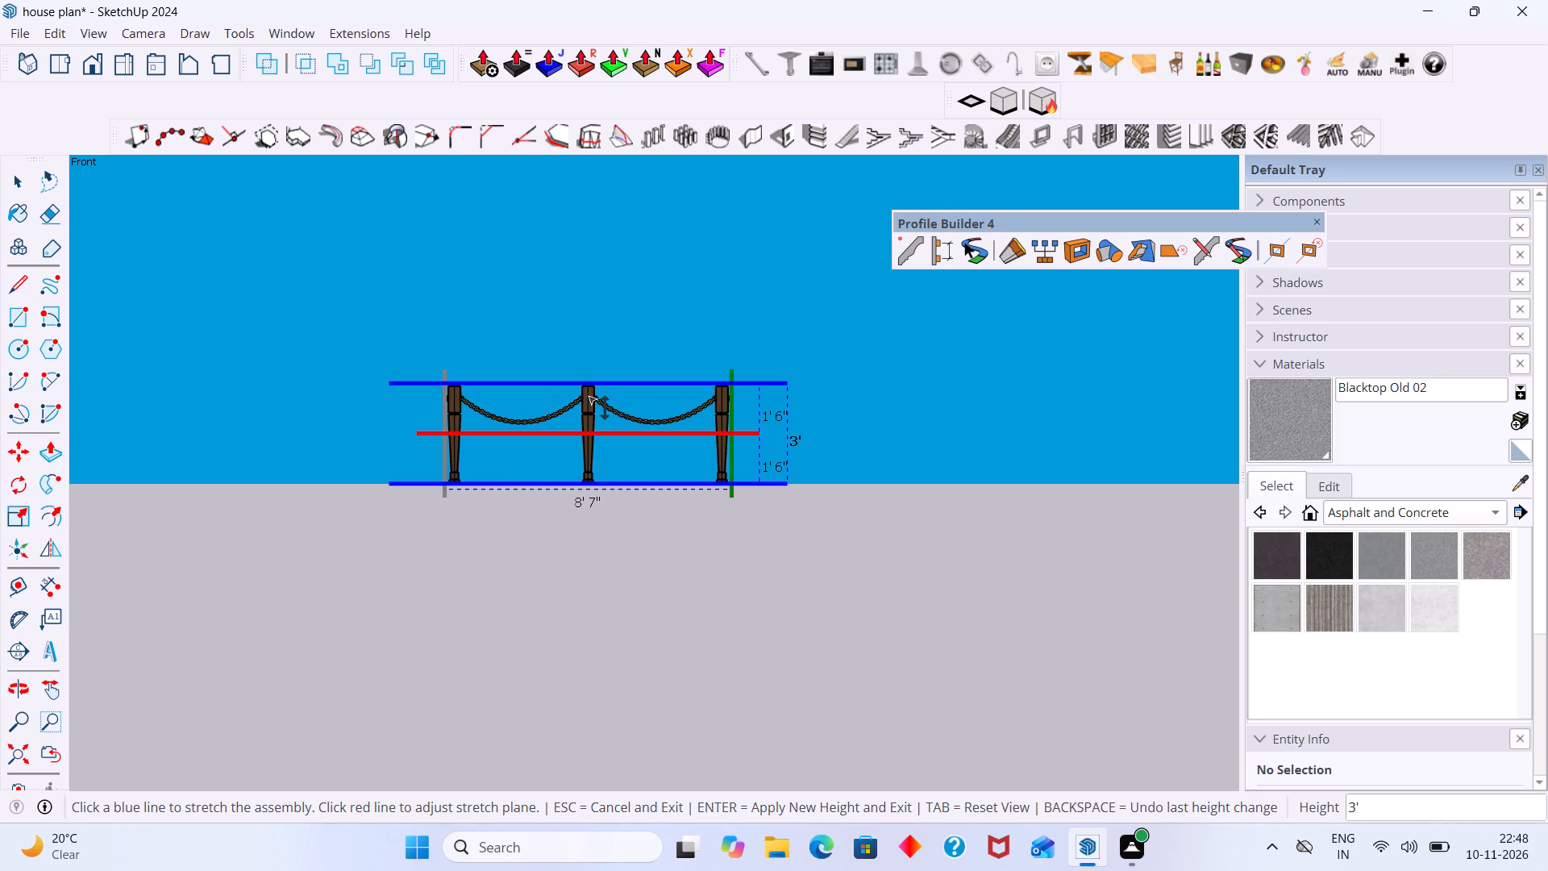
pyautogui.moveTo(596, 391); pyautogui.dragTo(623, 408)
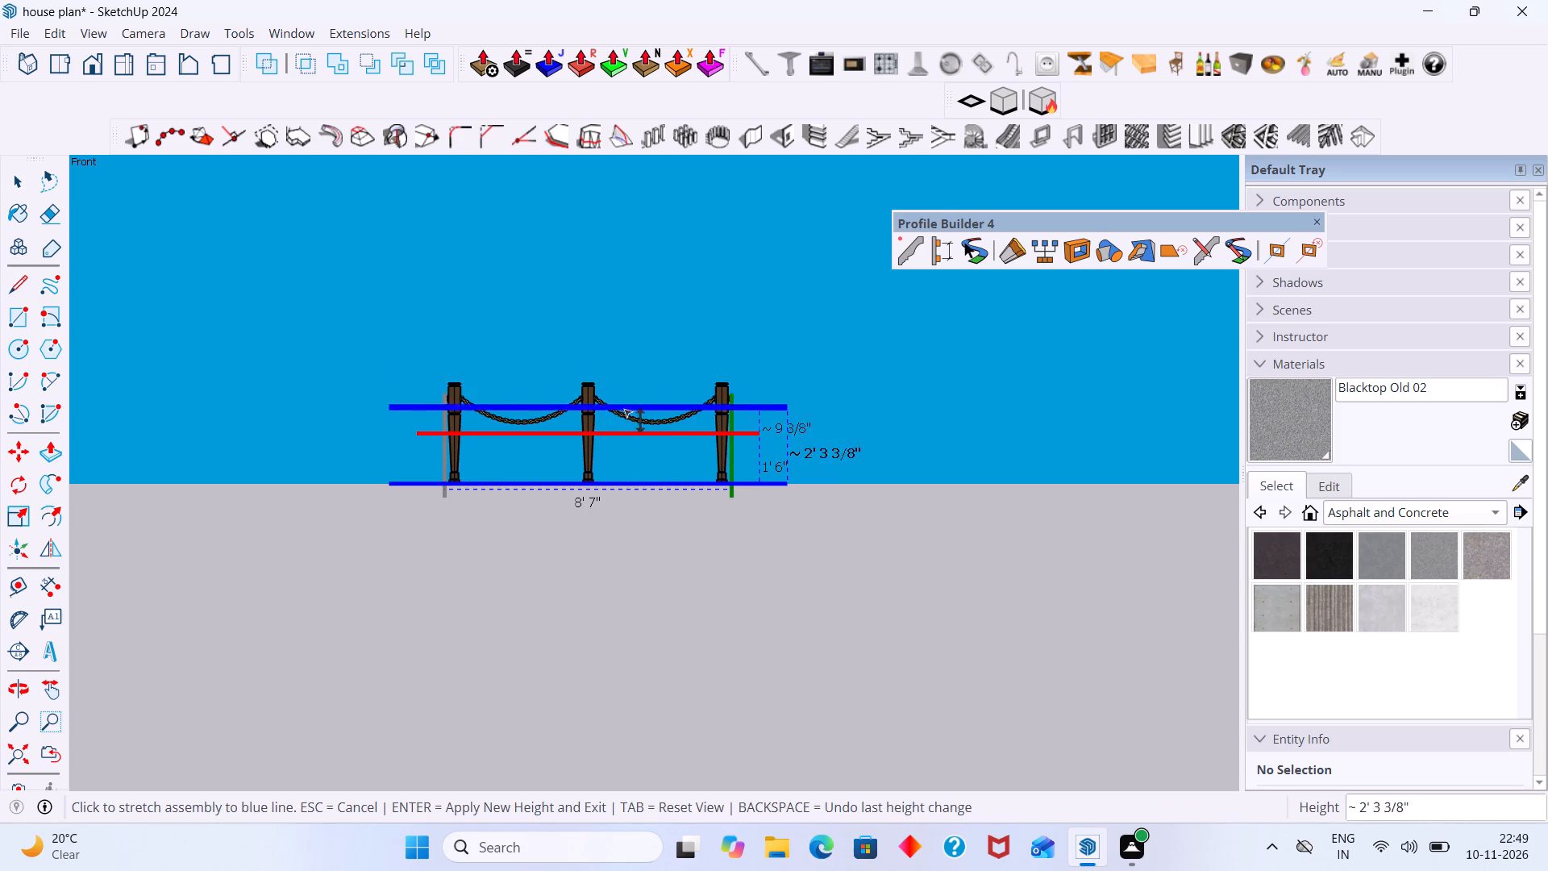
pyautogui.moveTo(623, 408); pyautogui.dragTo(640, 384)
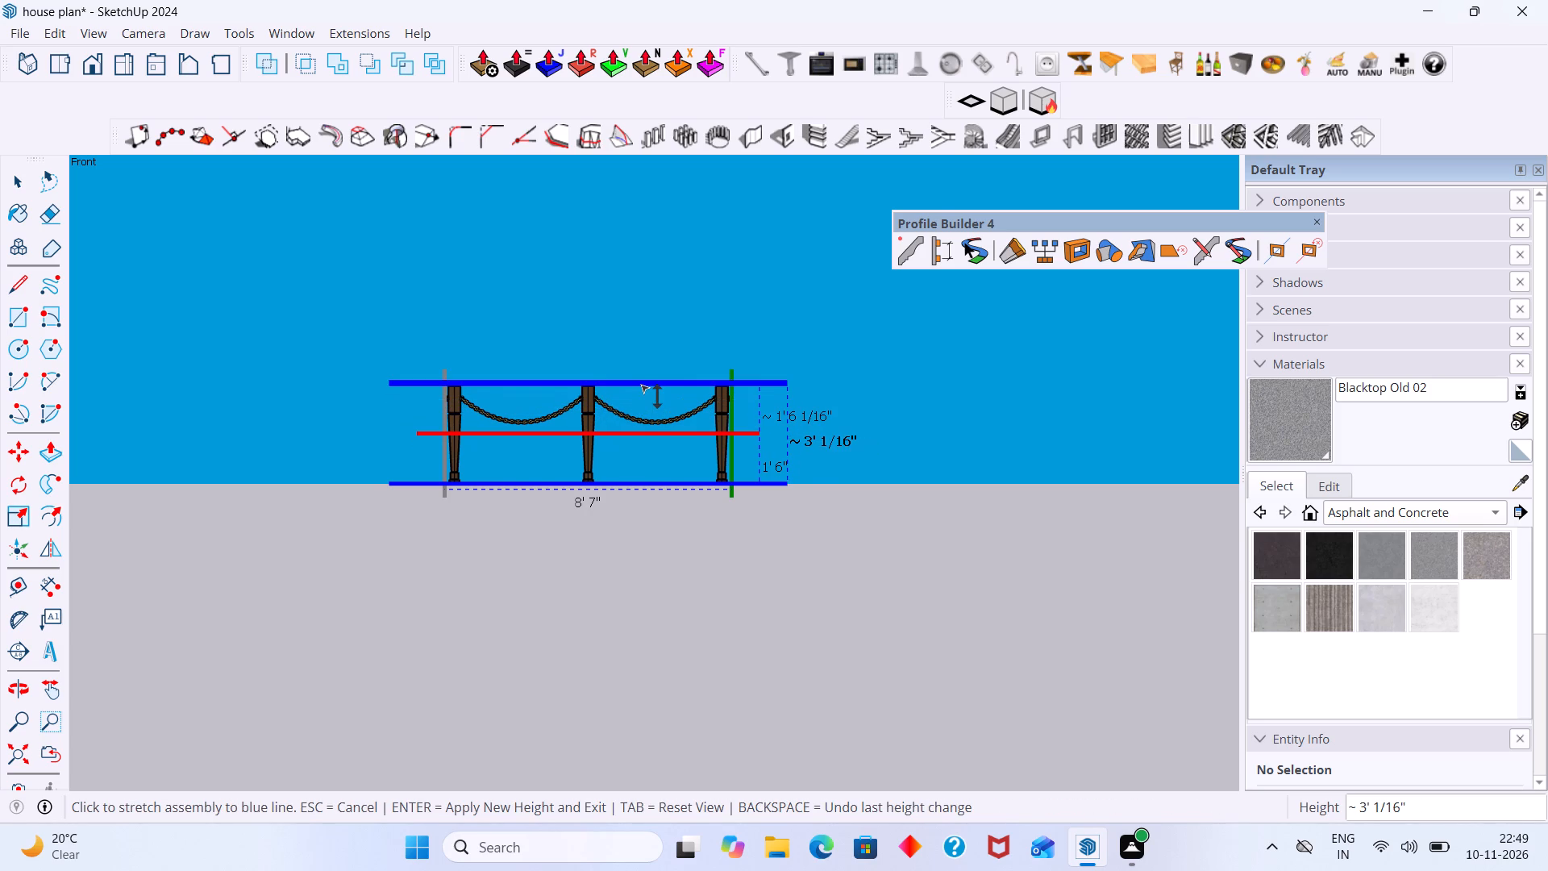
pyautogui.moveTo(640, 384); pyautogui.dragTo(660, 385)
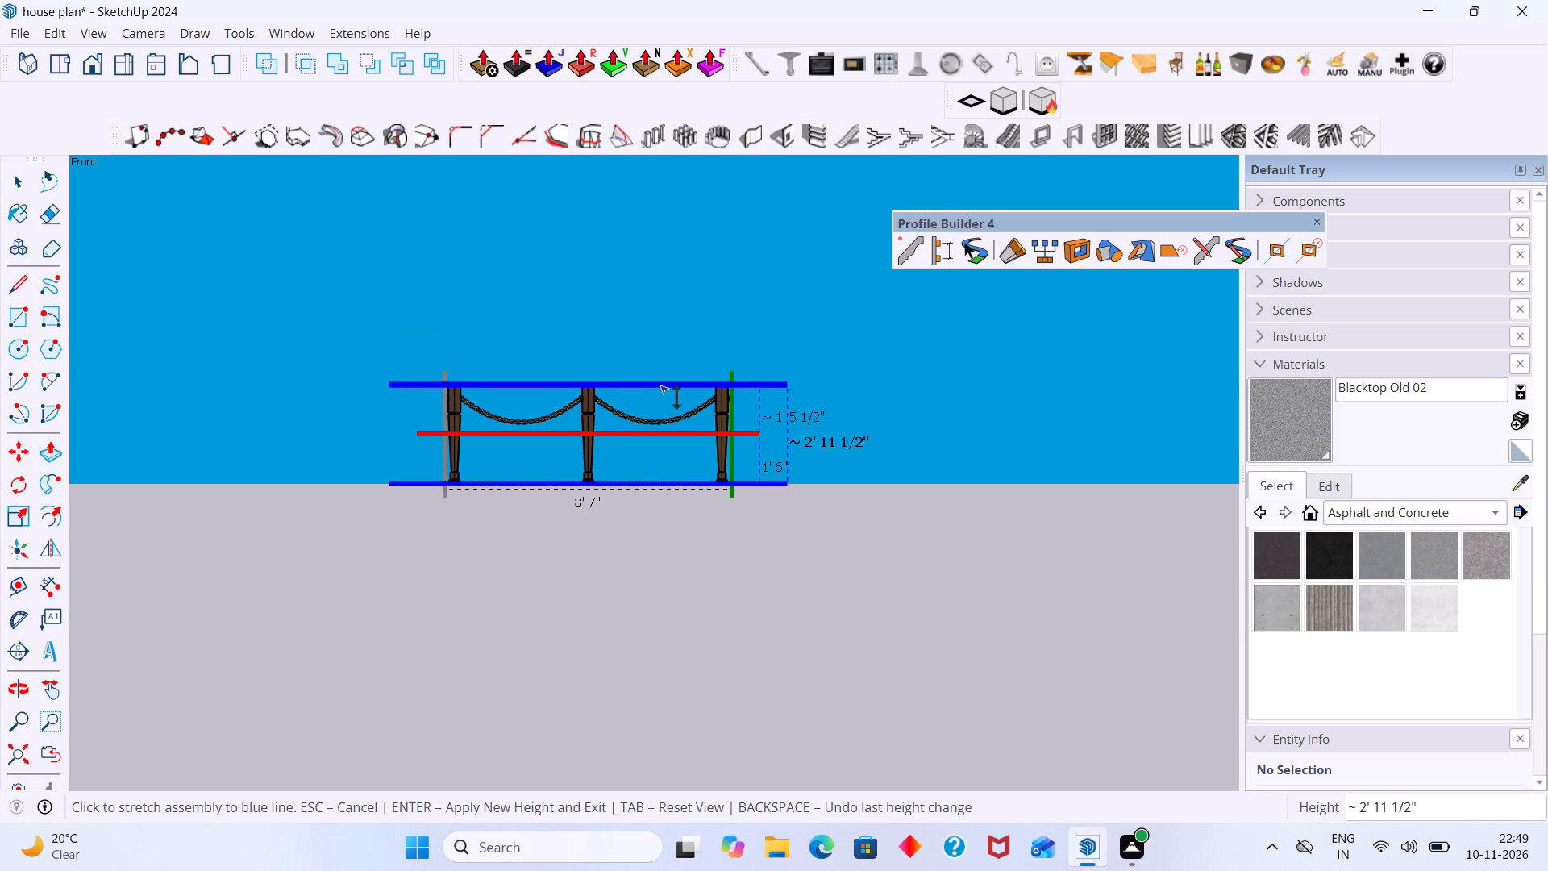
pyautogui.moveTo(660, 385); pyautogui.dragTo(659, 380)
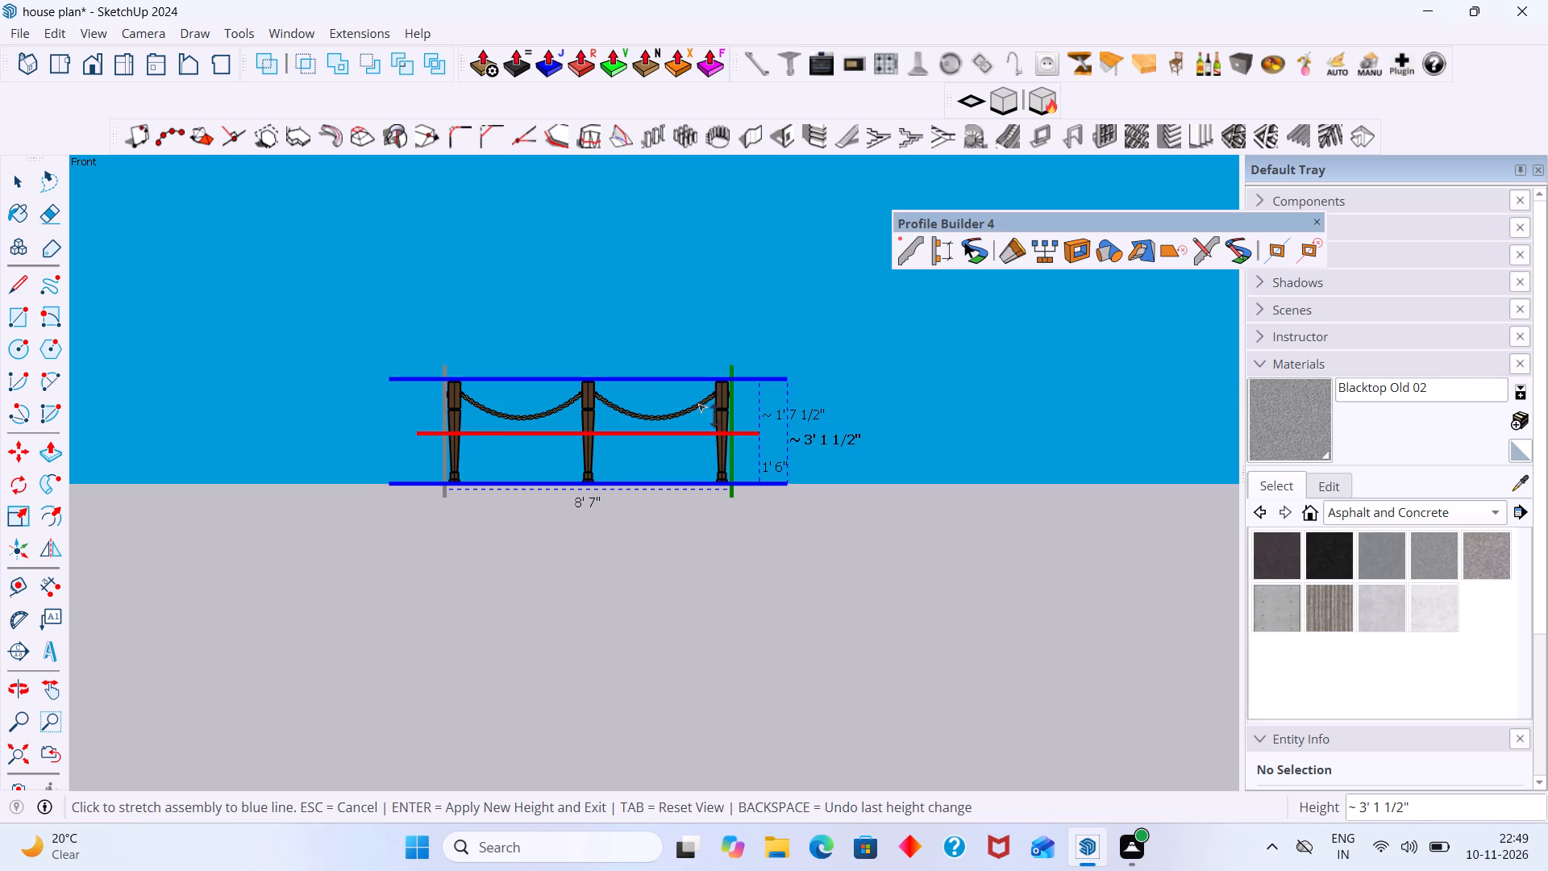
pyautogui.press('Return')
pyautogui.press('Return')
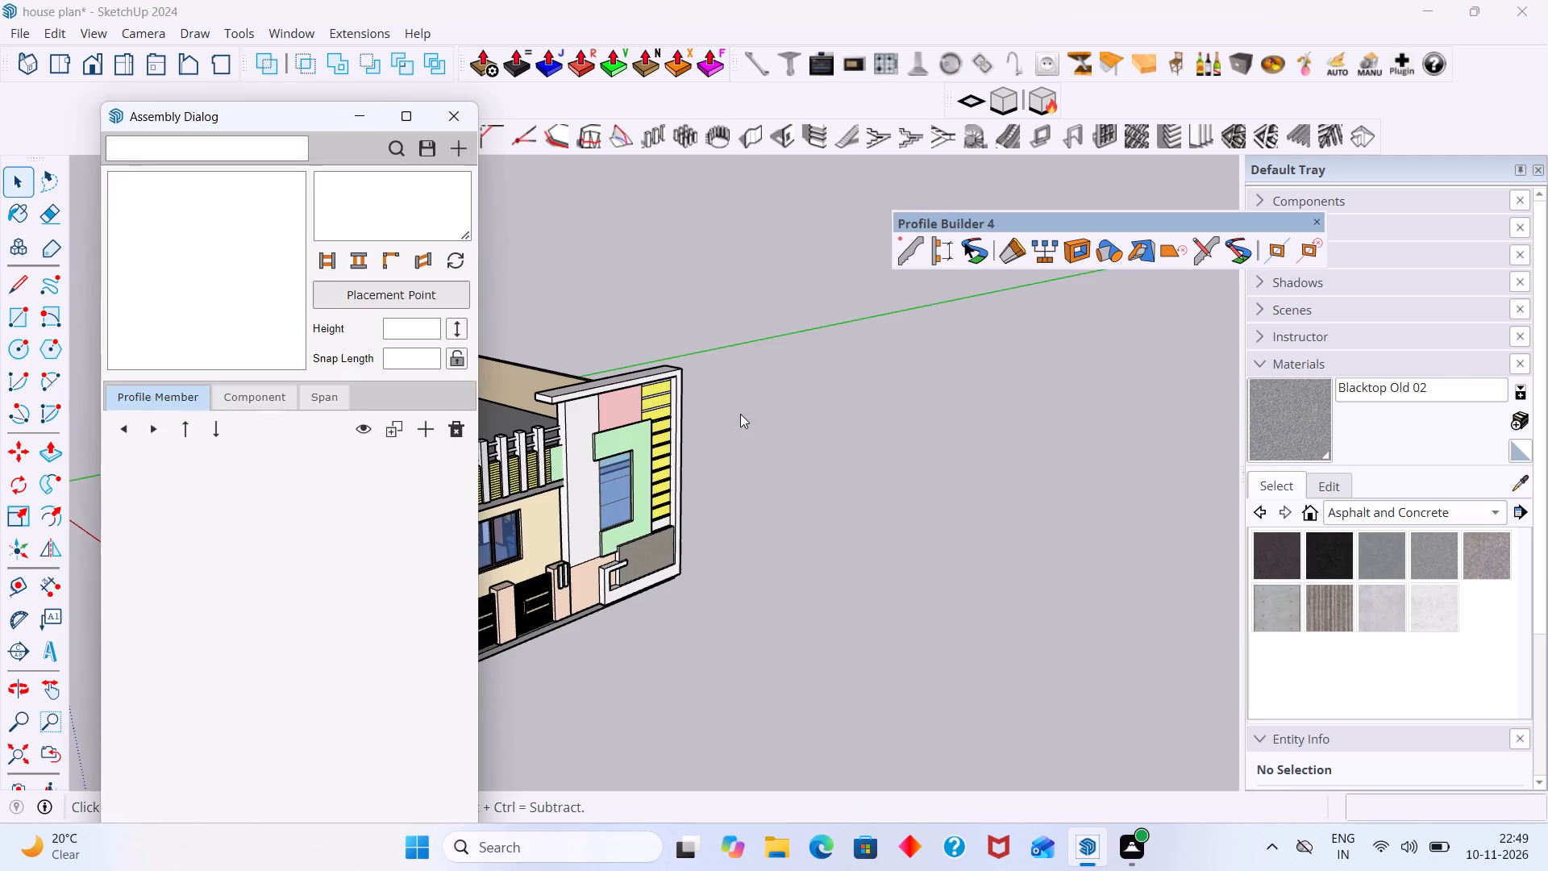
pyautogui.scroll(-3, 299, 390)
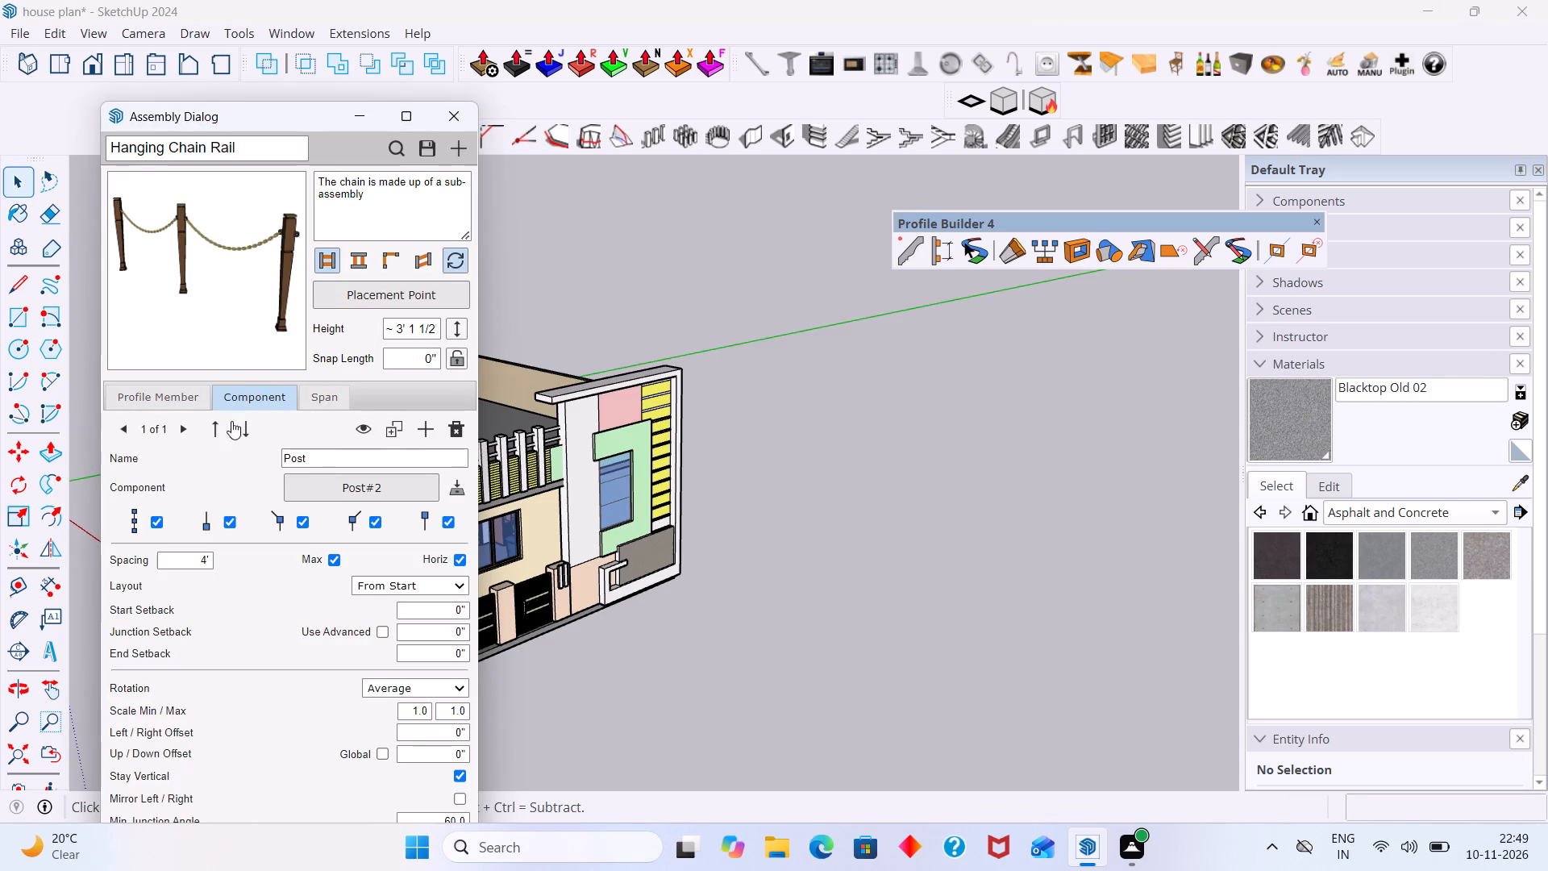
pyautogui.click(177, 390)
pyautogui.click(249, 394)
# Place two copies of the Hanging Chain Rail's Post component side by side in the empty space beside the house.
pyautogui.scroll(-2, 360, 517)
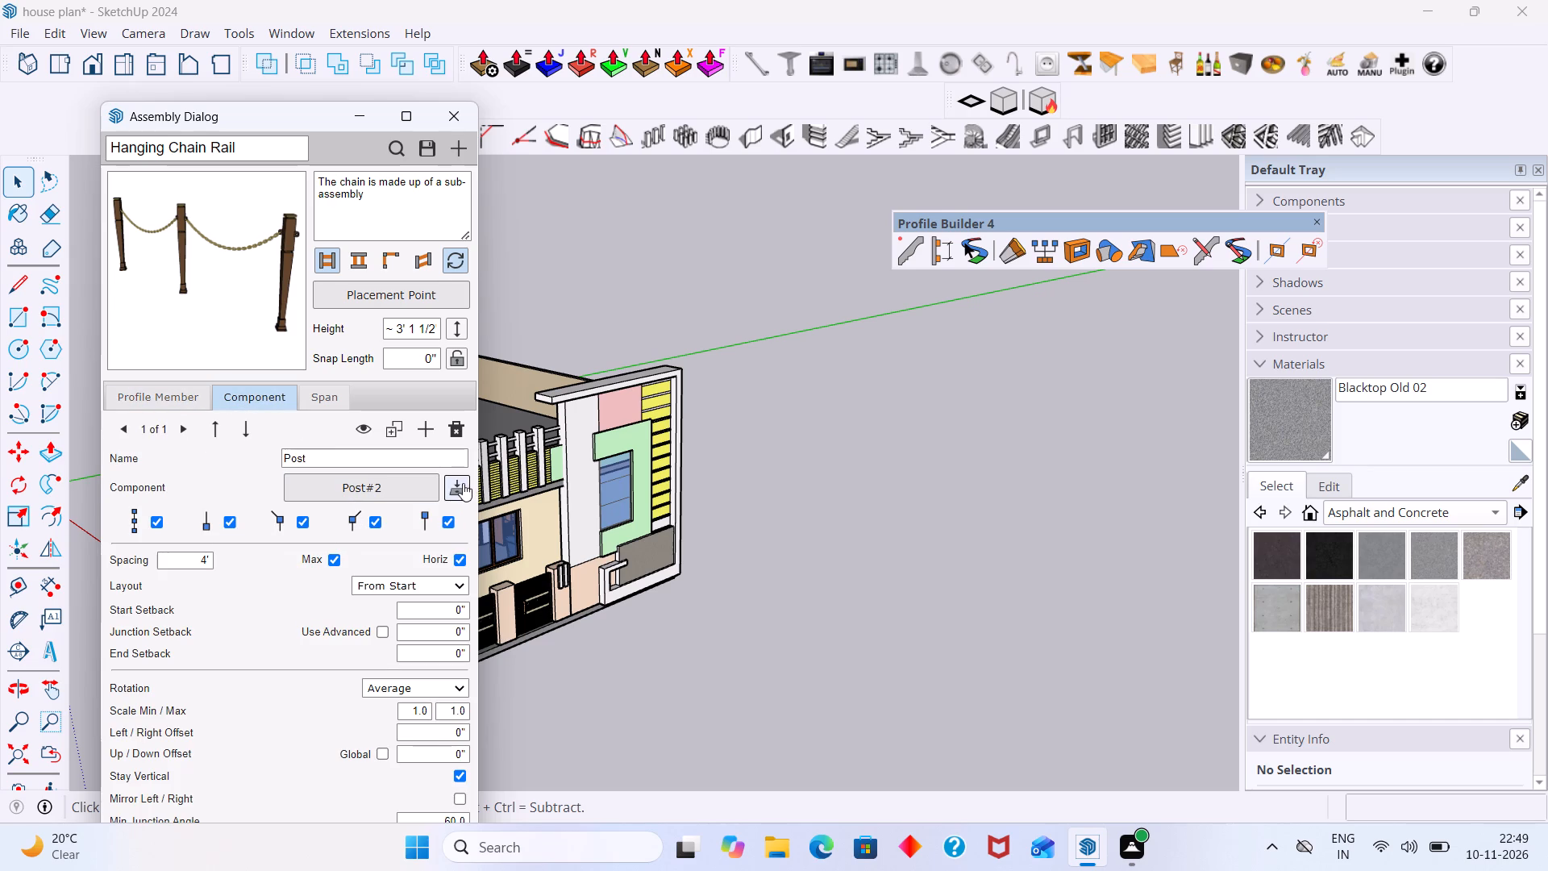
pyautogui.click(458, 491)
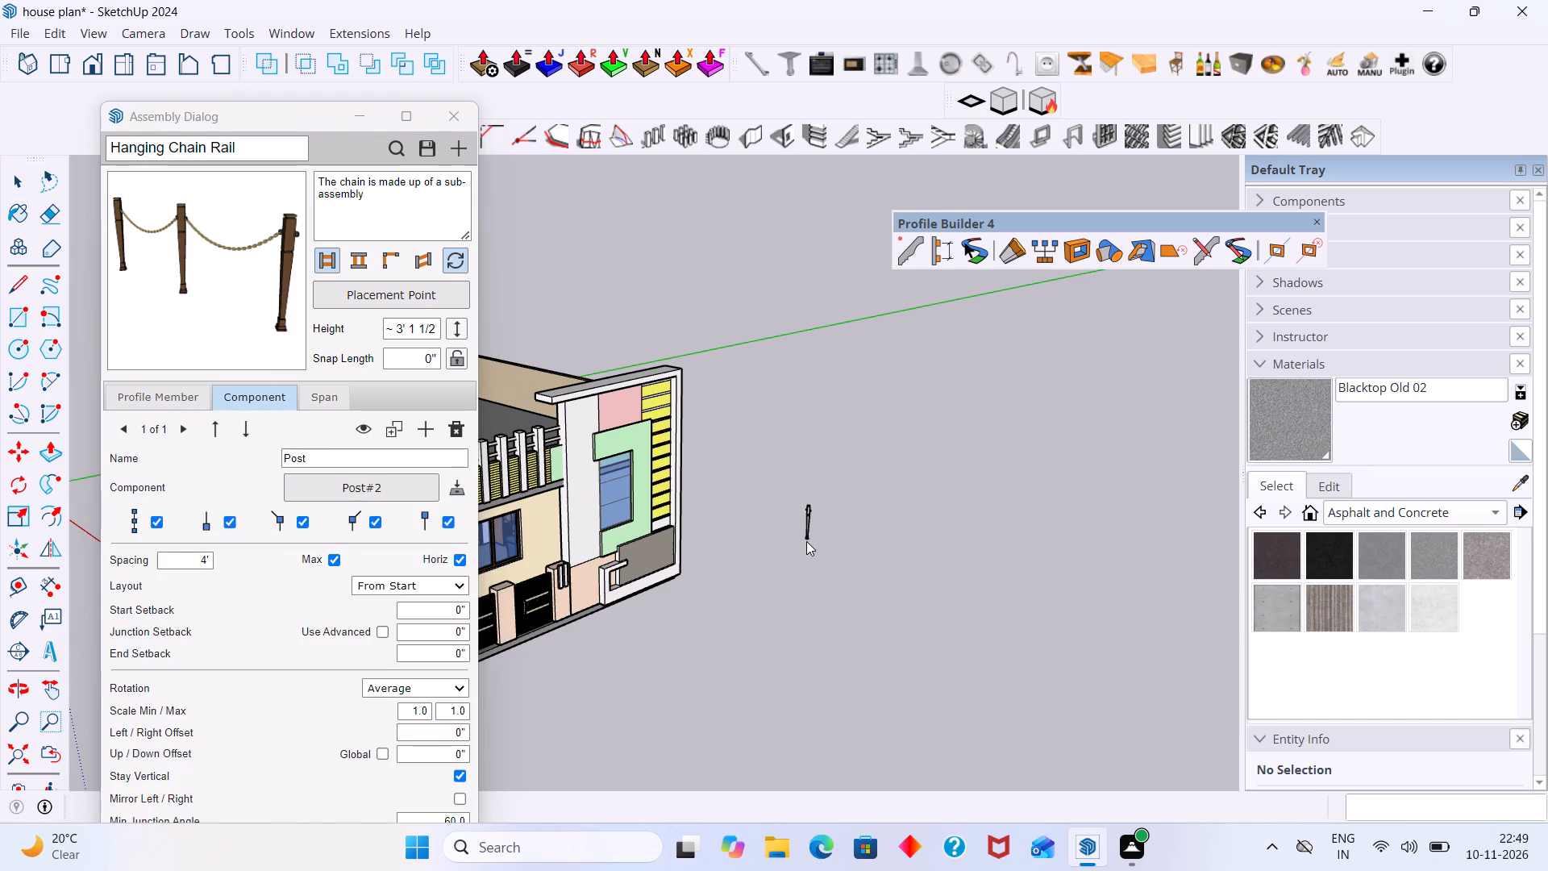
pyautogui.scroll(20, 794, 540)
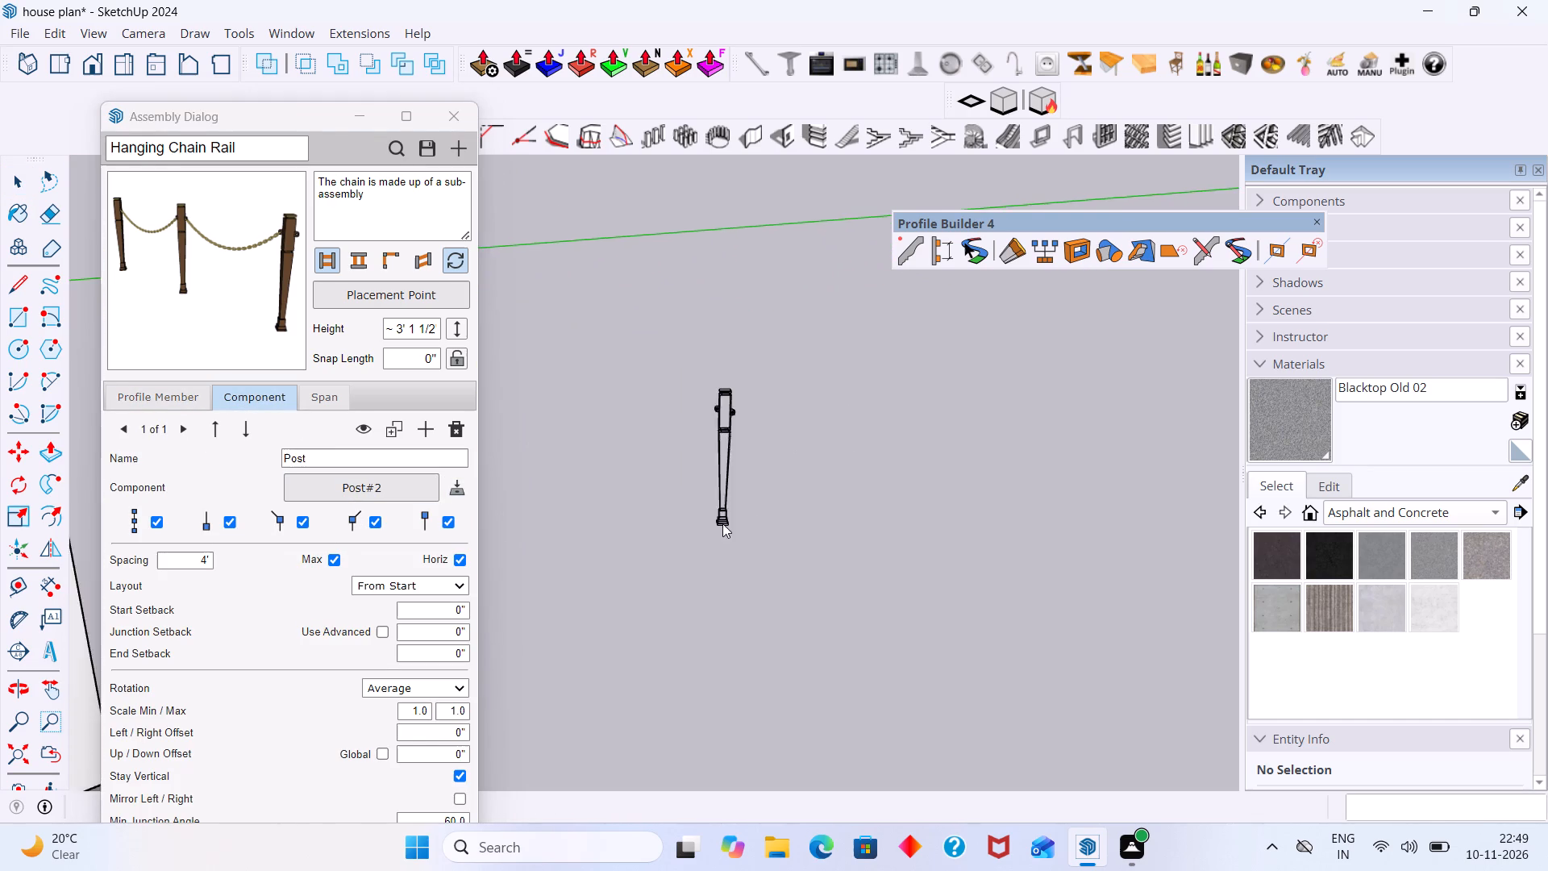
pyautogui.scroll(13, 722, 523)
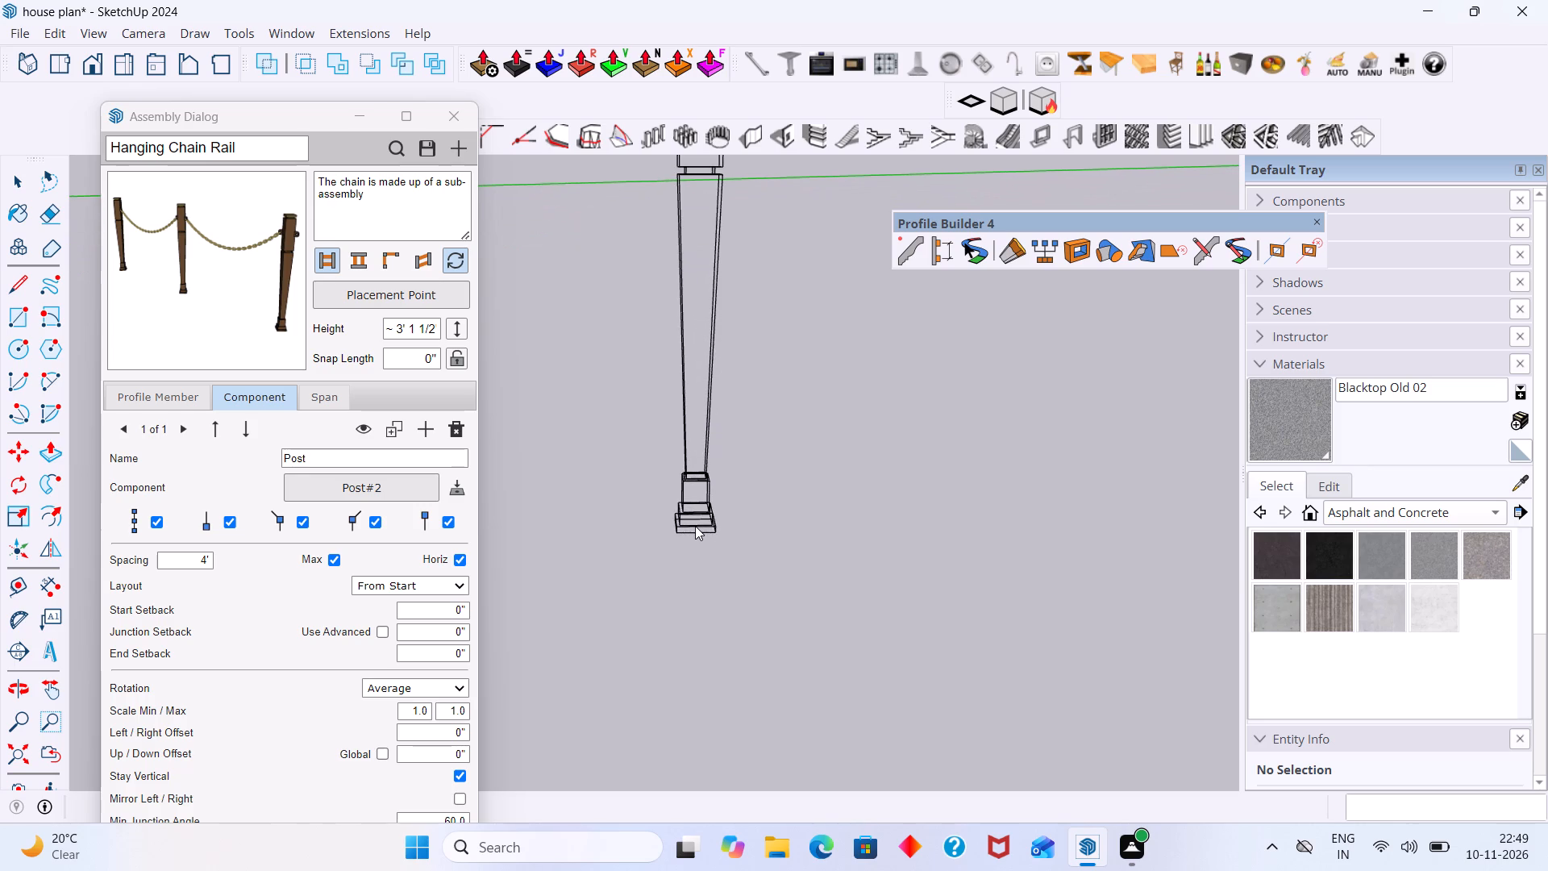
pyautogui.scroll(-3, 695, 526)
pyautogui.scroll(1, 695, 526)
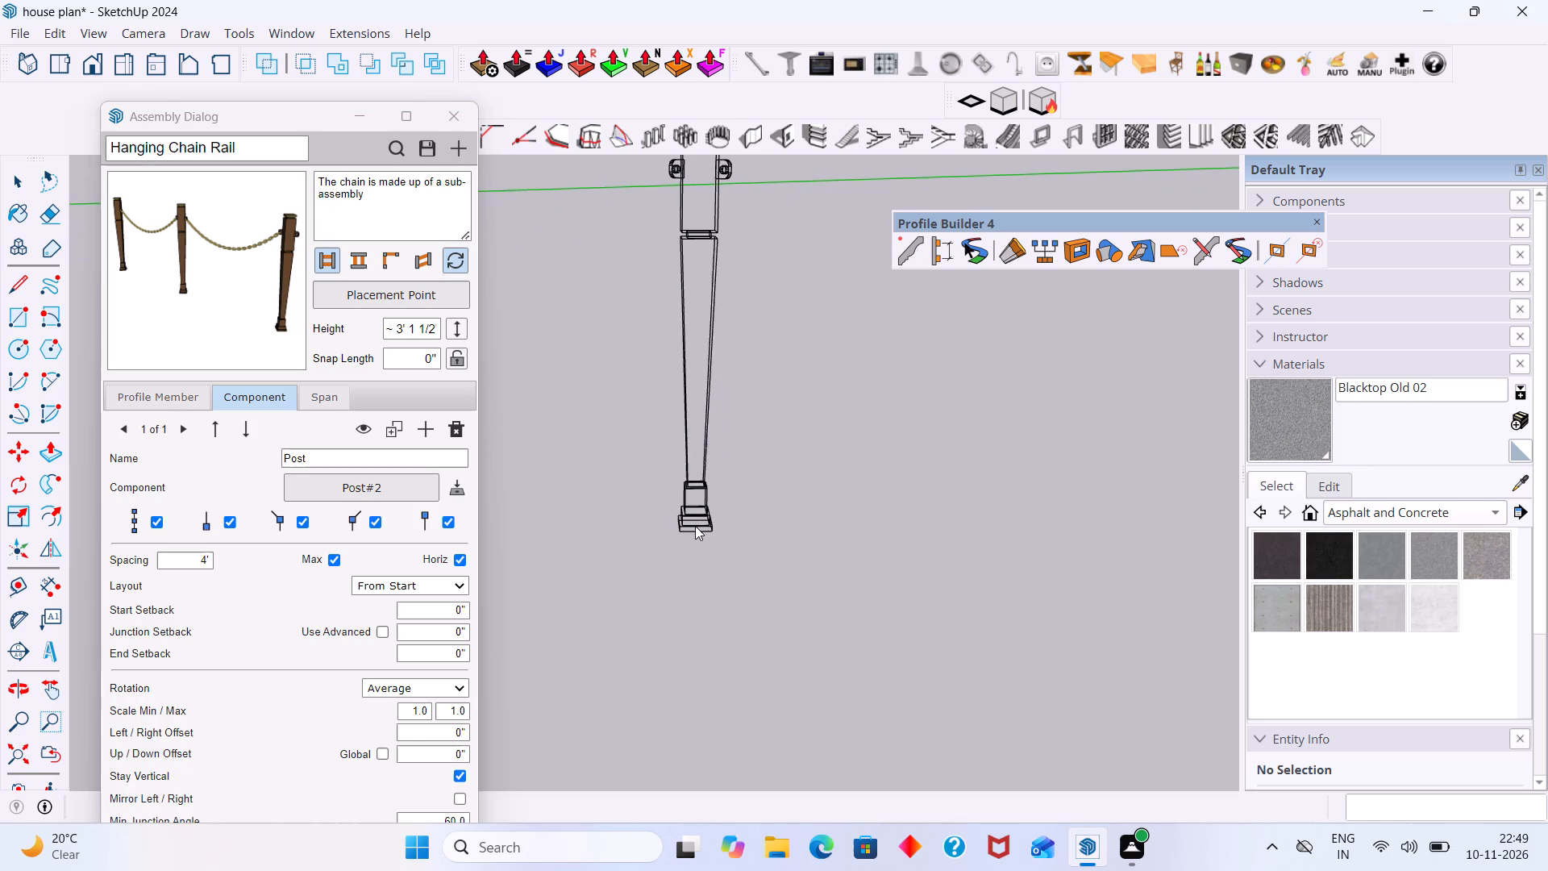
pyautogui.click(695, 526)
pyautogui.scroll(-9, 776, 494)
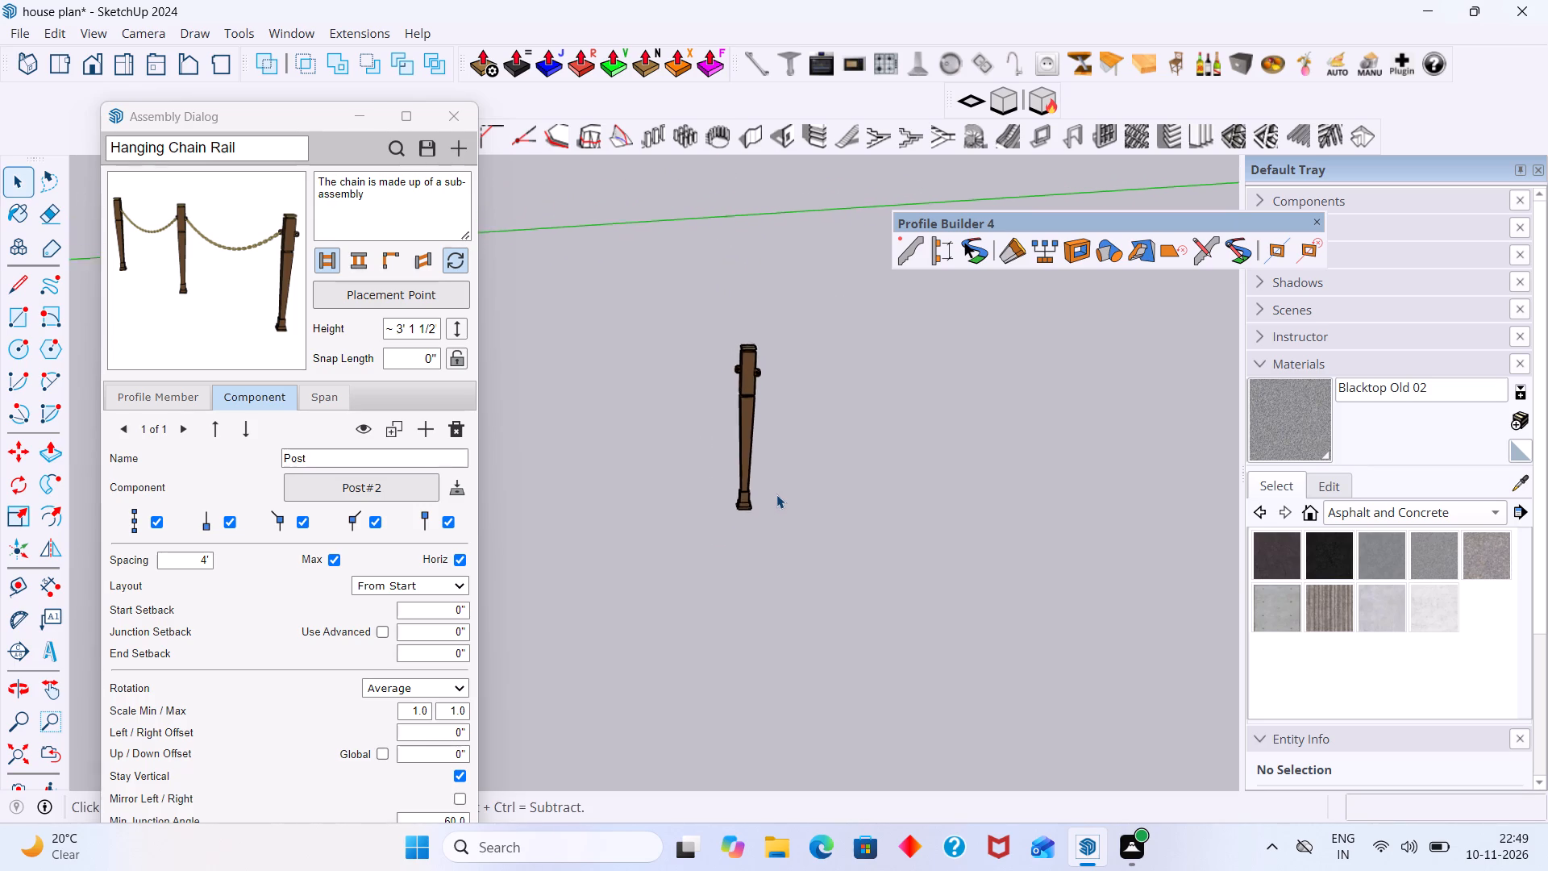
pyautogui.scroll(-3, 776, 494)
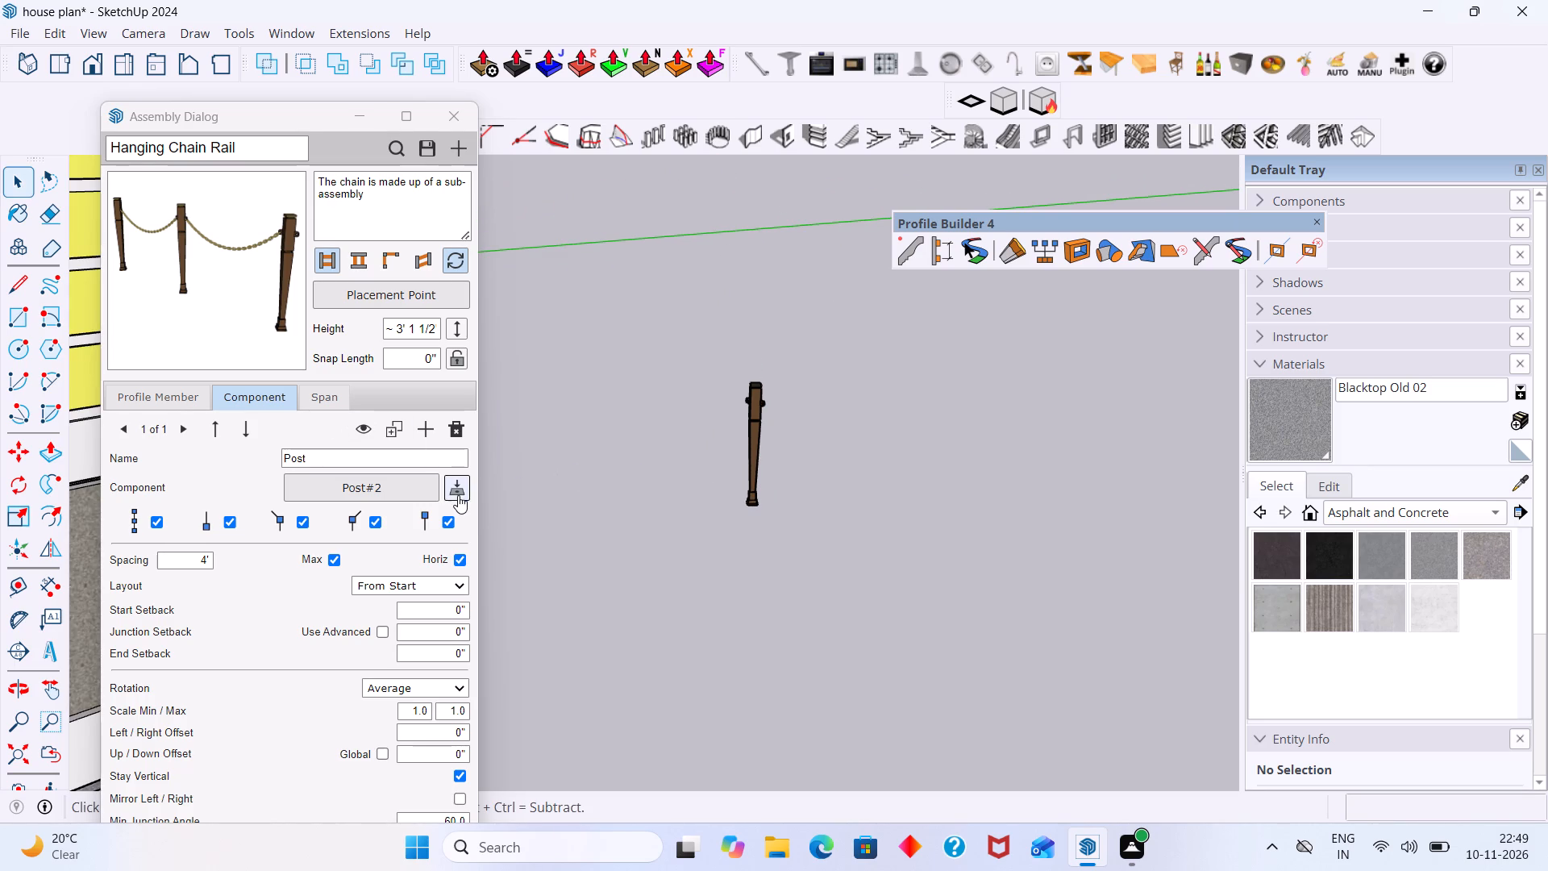
pyautogui.click(458, 496)
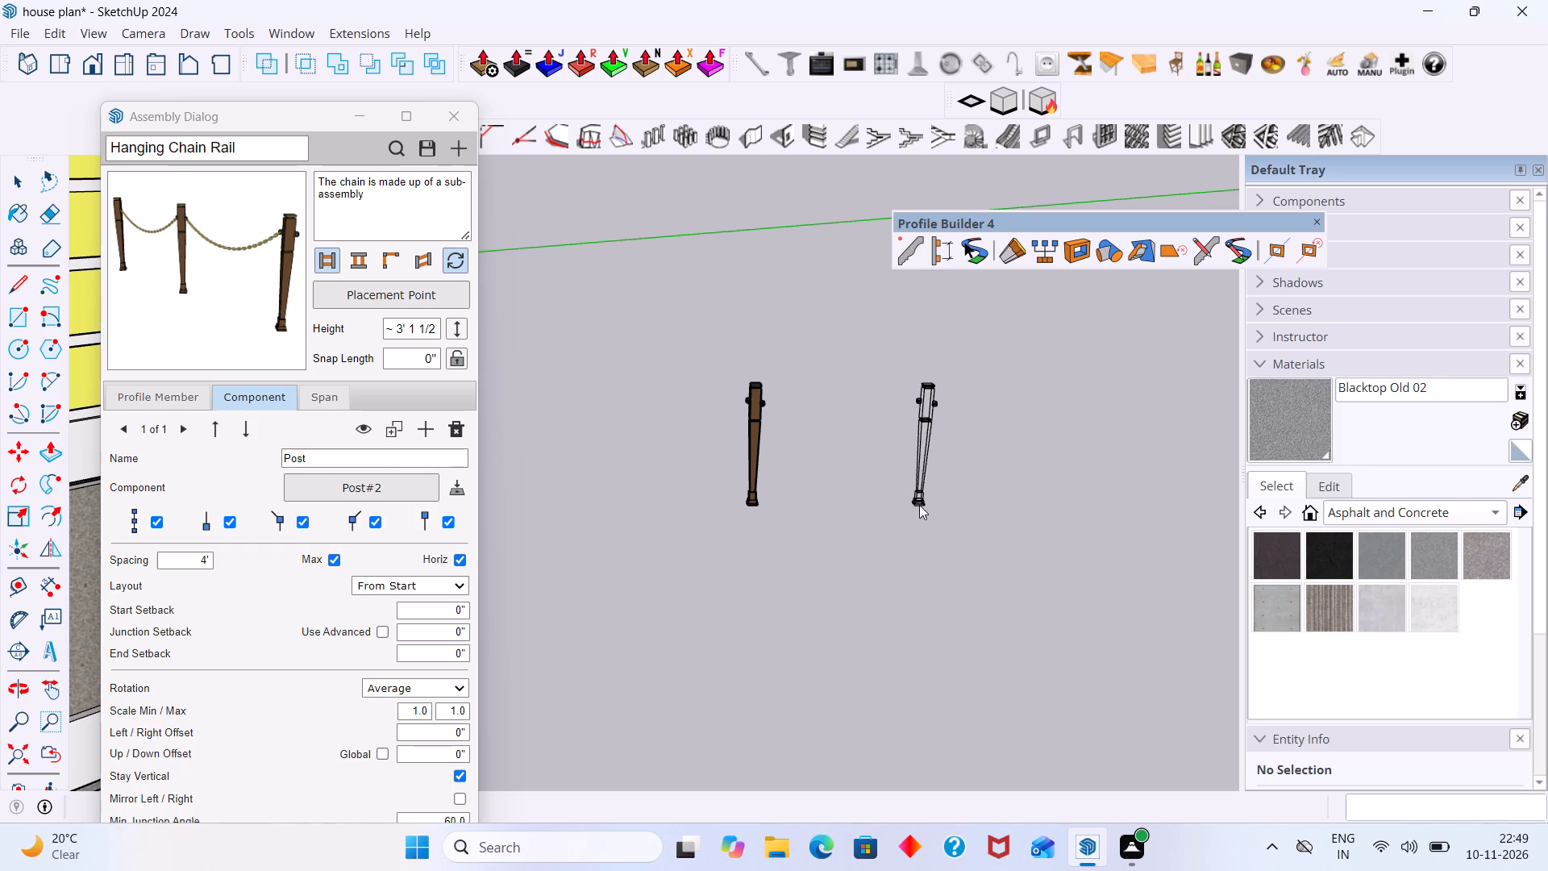
pyautogui.click(920, 504)
pyautogui.scroll(2, 711, 362)
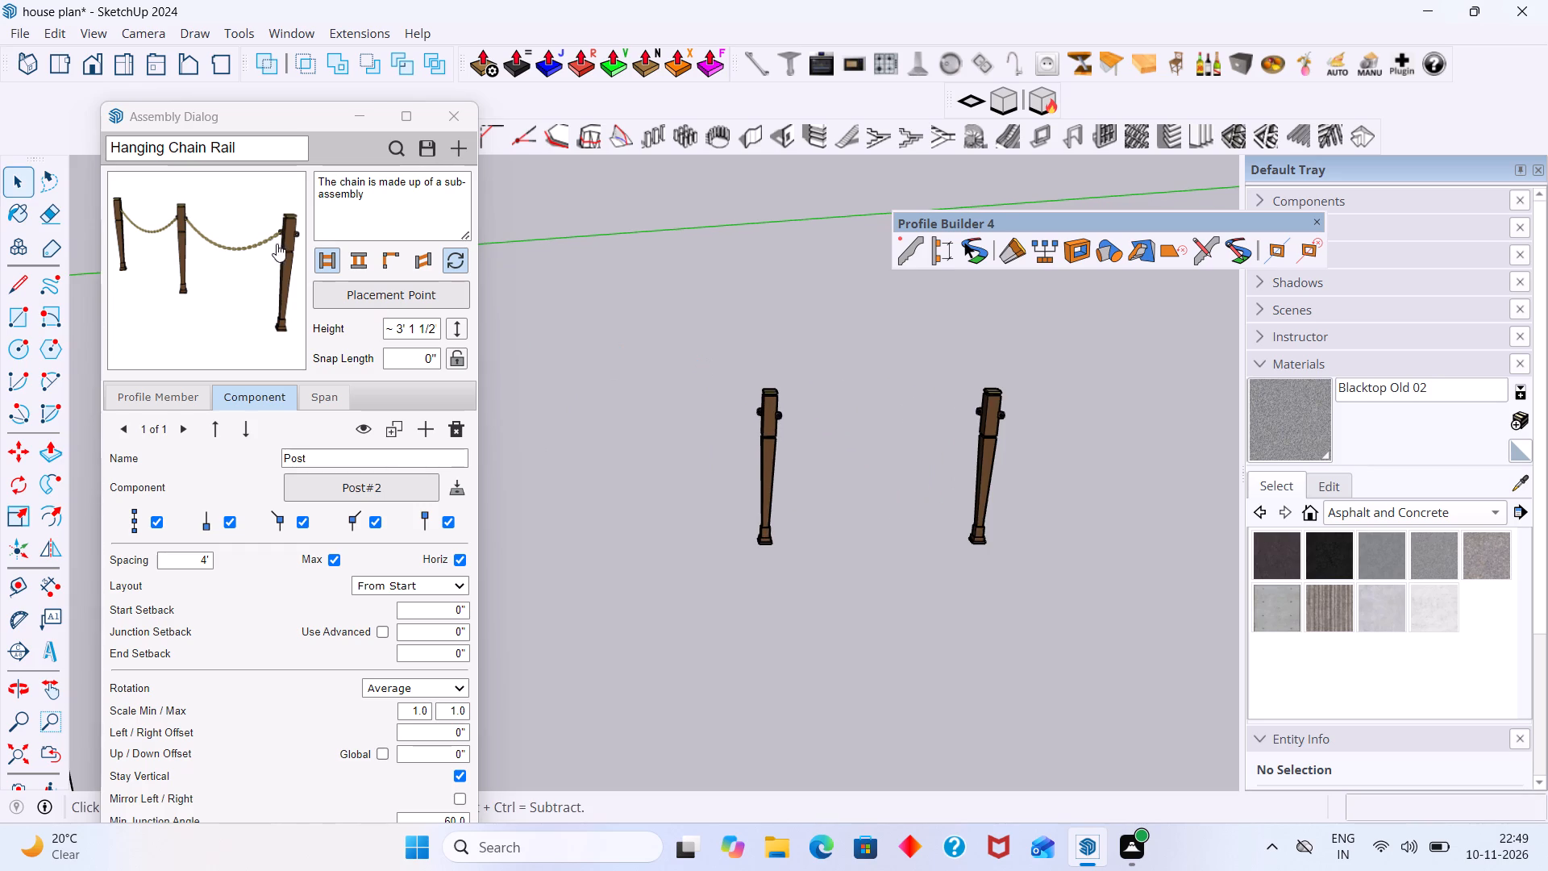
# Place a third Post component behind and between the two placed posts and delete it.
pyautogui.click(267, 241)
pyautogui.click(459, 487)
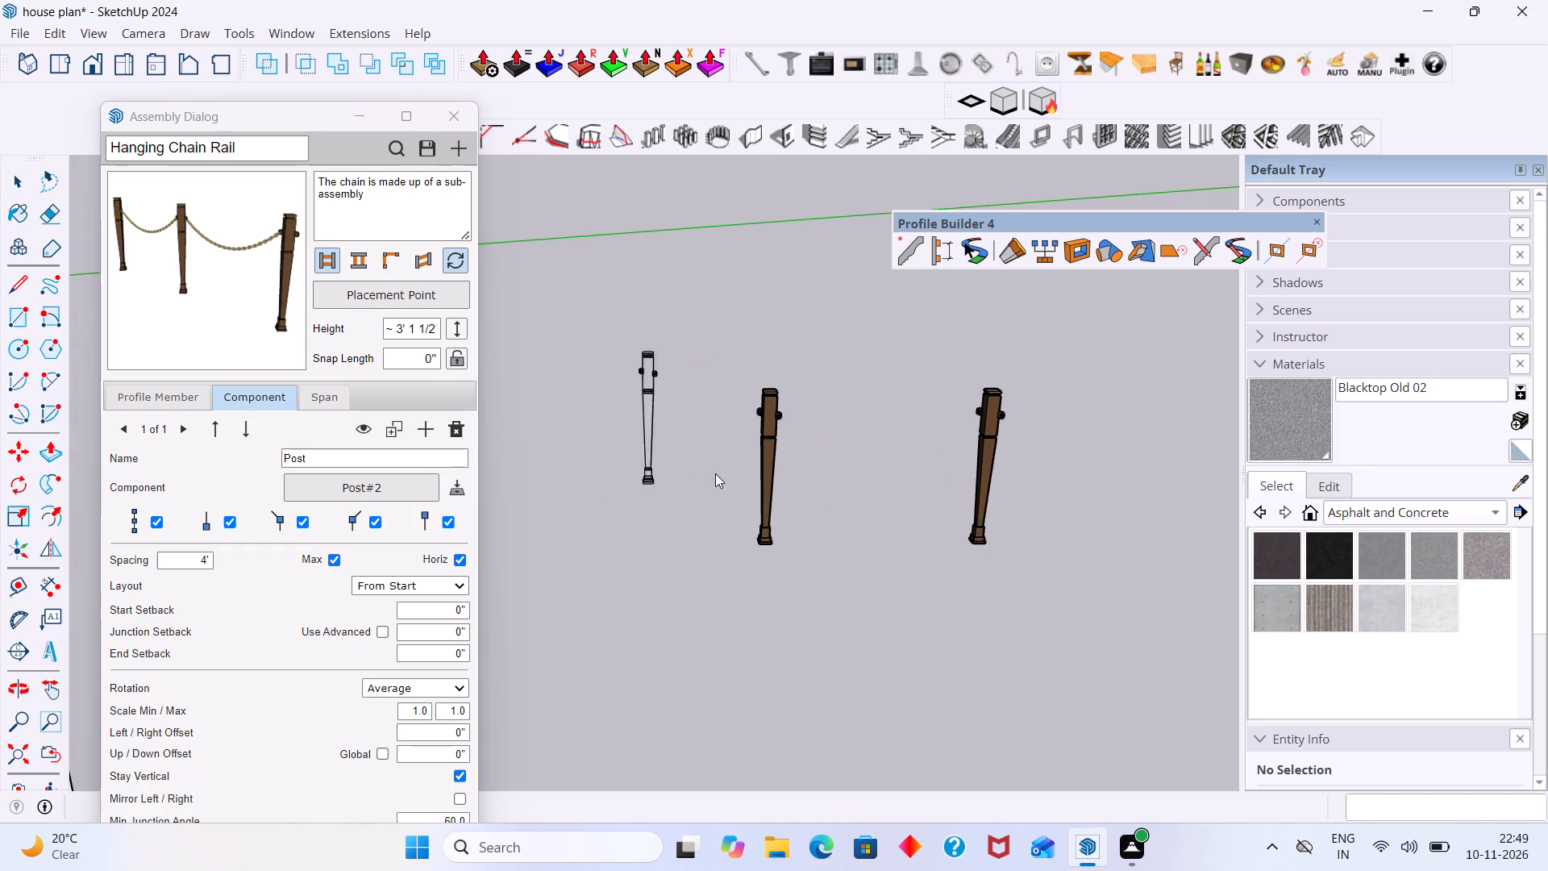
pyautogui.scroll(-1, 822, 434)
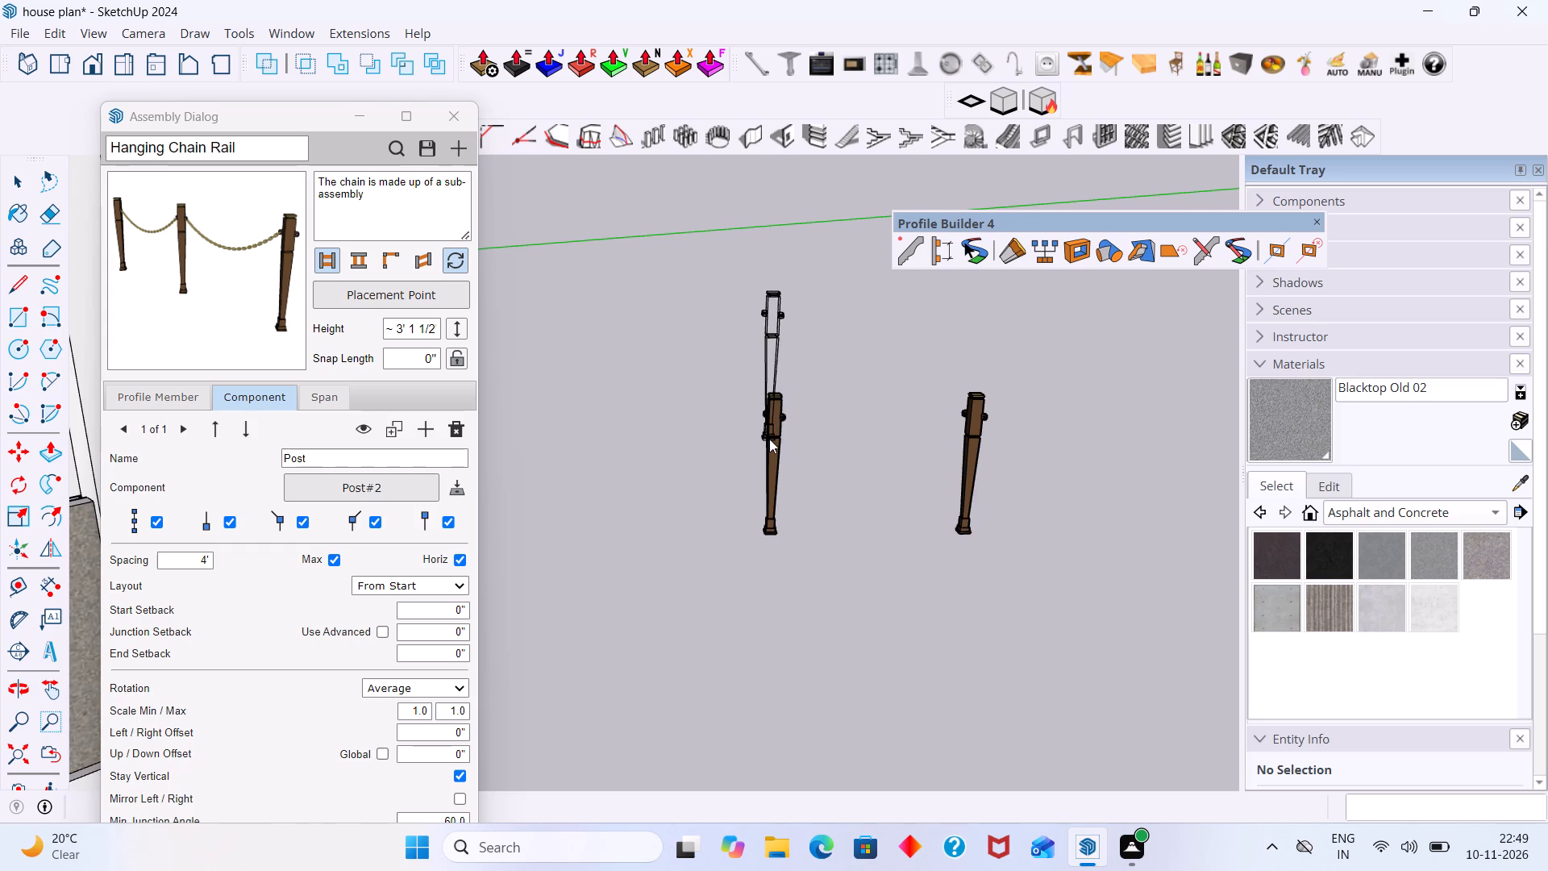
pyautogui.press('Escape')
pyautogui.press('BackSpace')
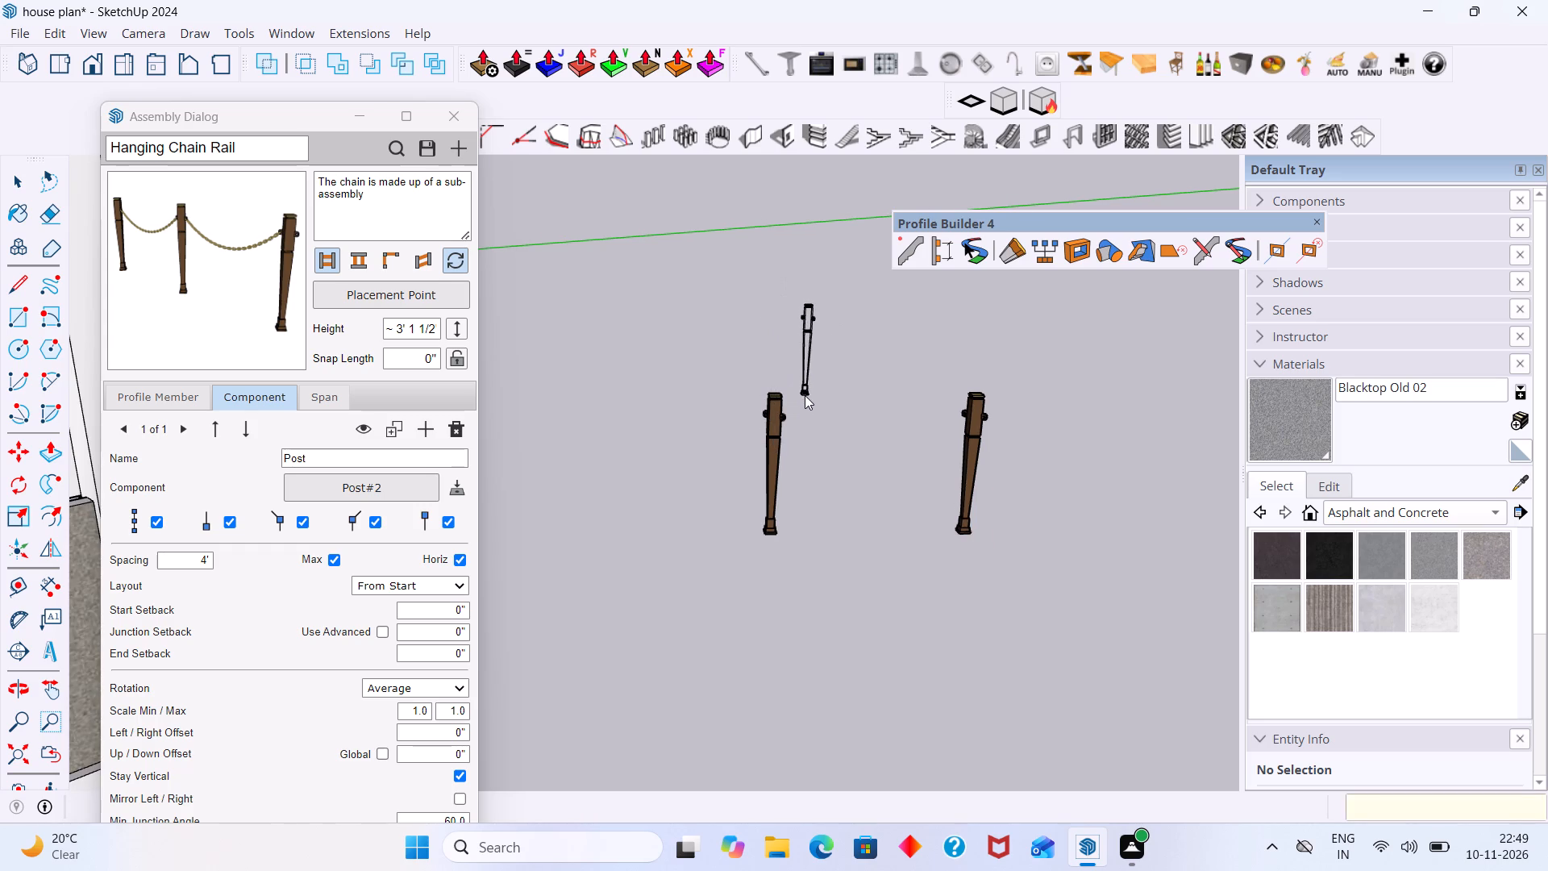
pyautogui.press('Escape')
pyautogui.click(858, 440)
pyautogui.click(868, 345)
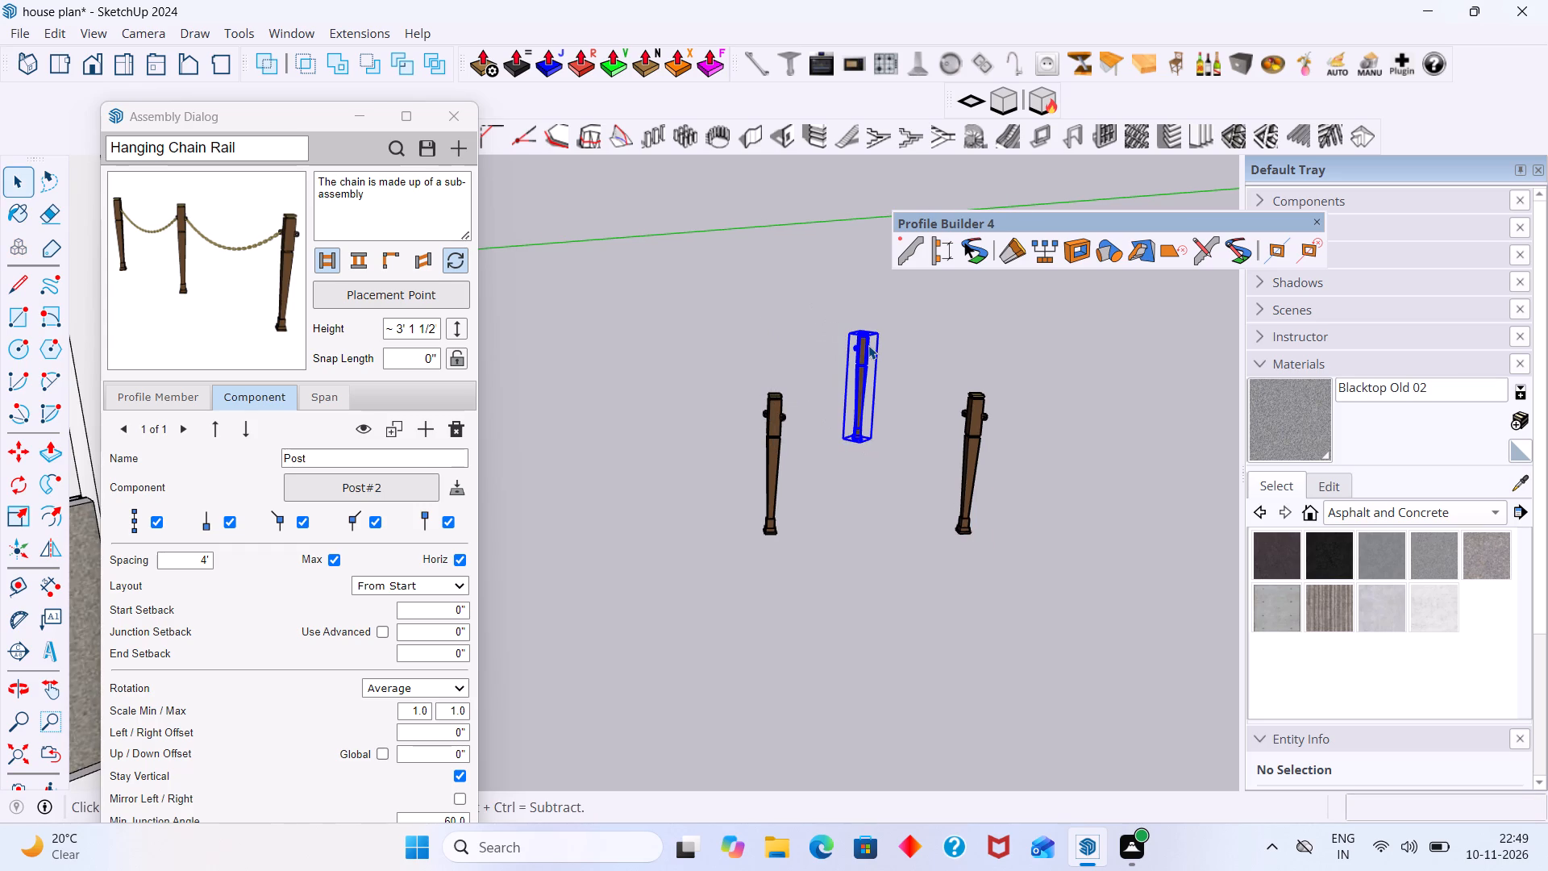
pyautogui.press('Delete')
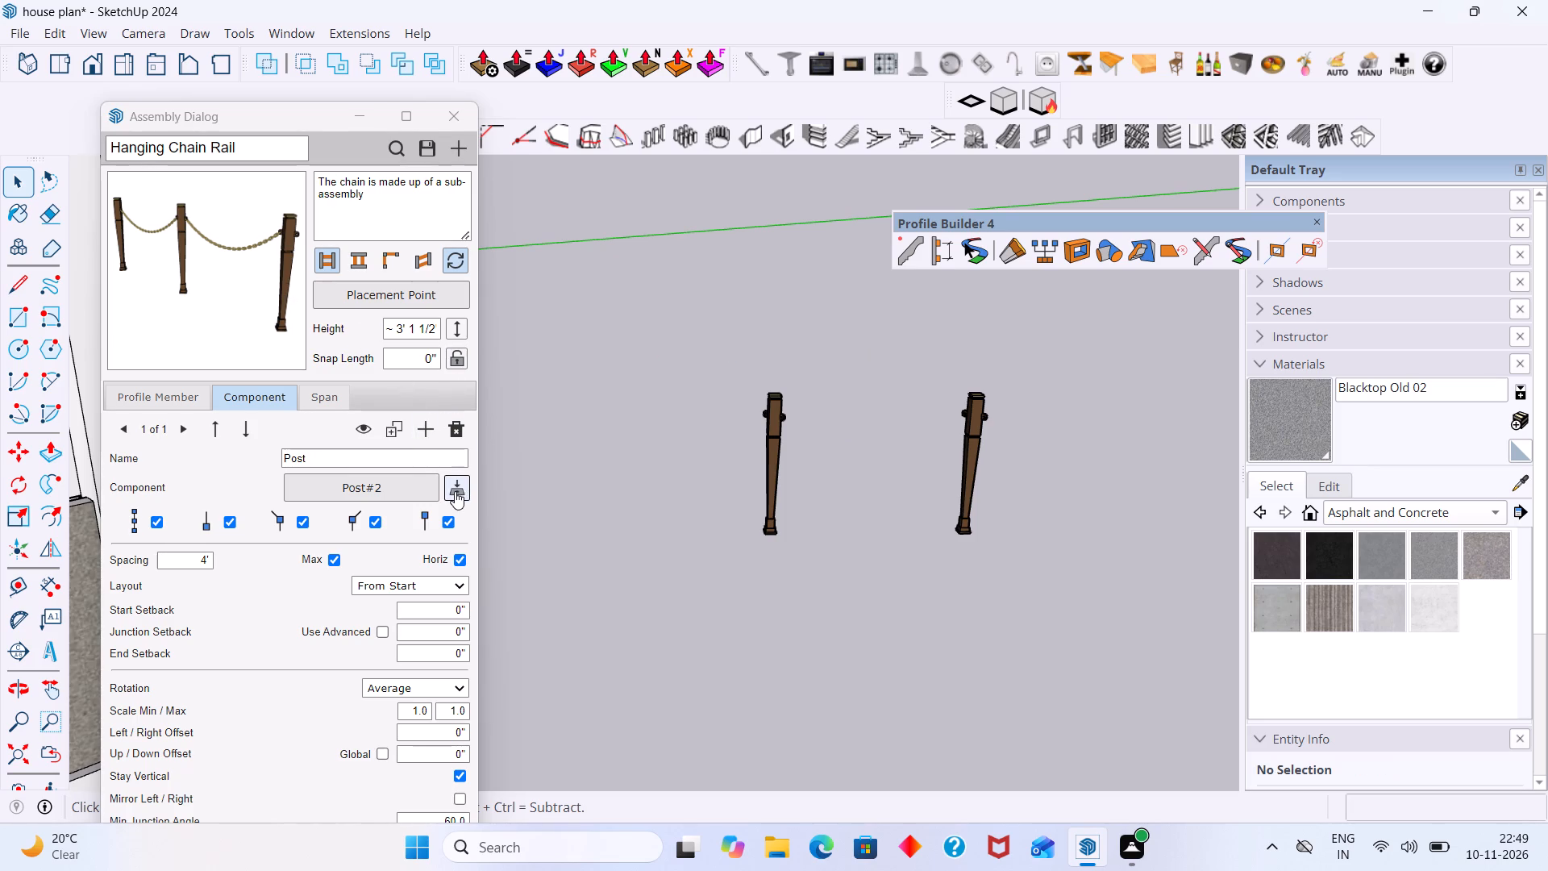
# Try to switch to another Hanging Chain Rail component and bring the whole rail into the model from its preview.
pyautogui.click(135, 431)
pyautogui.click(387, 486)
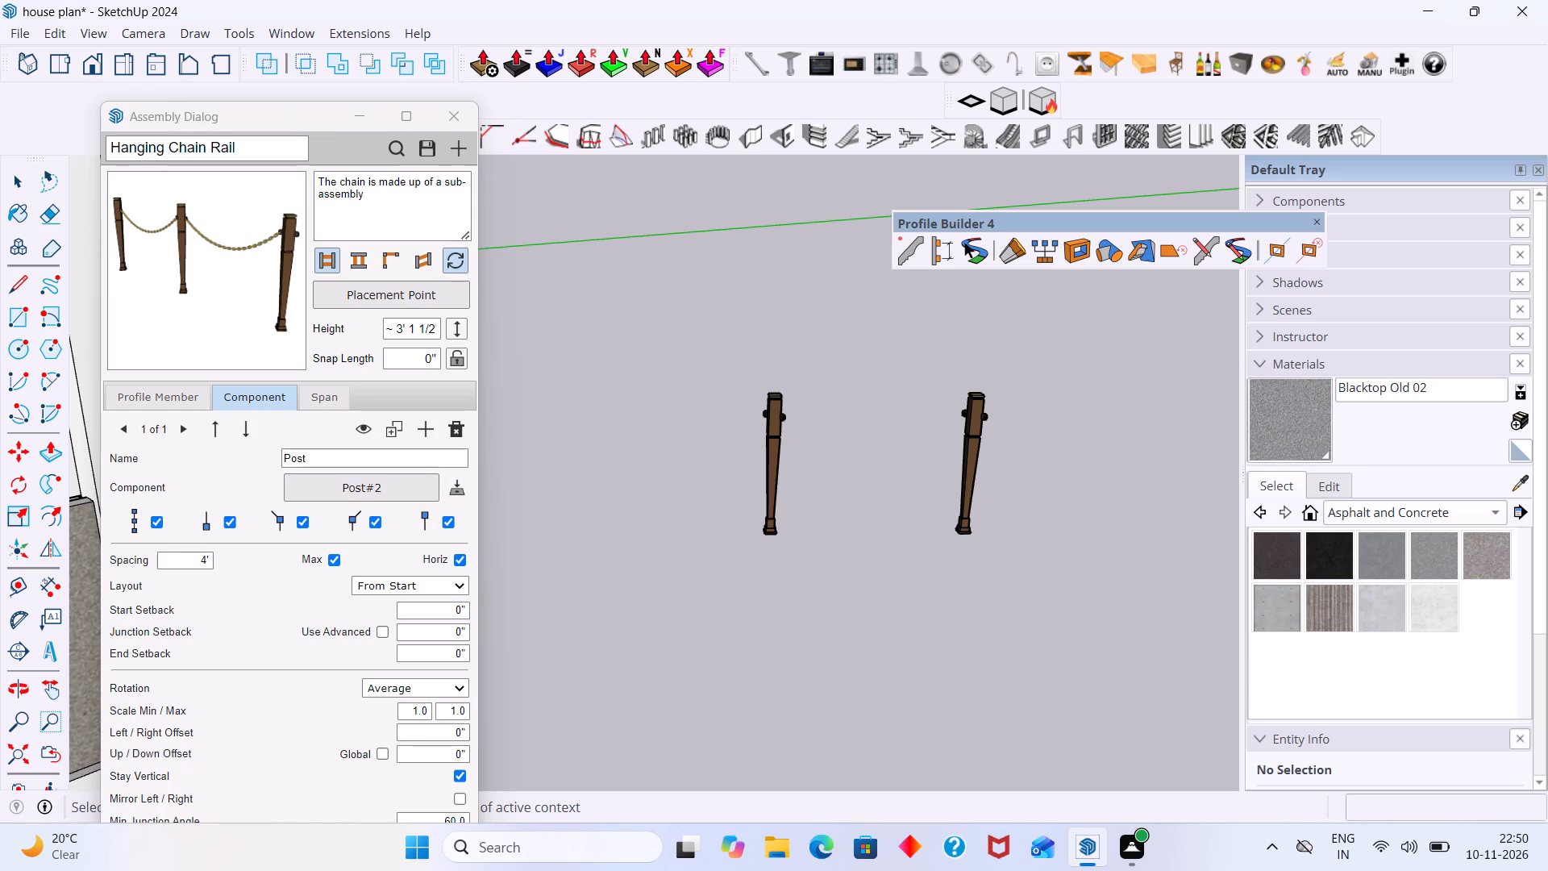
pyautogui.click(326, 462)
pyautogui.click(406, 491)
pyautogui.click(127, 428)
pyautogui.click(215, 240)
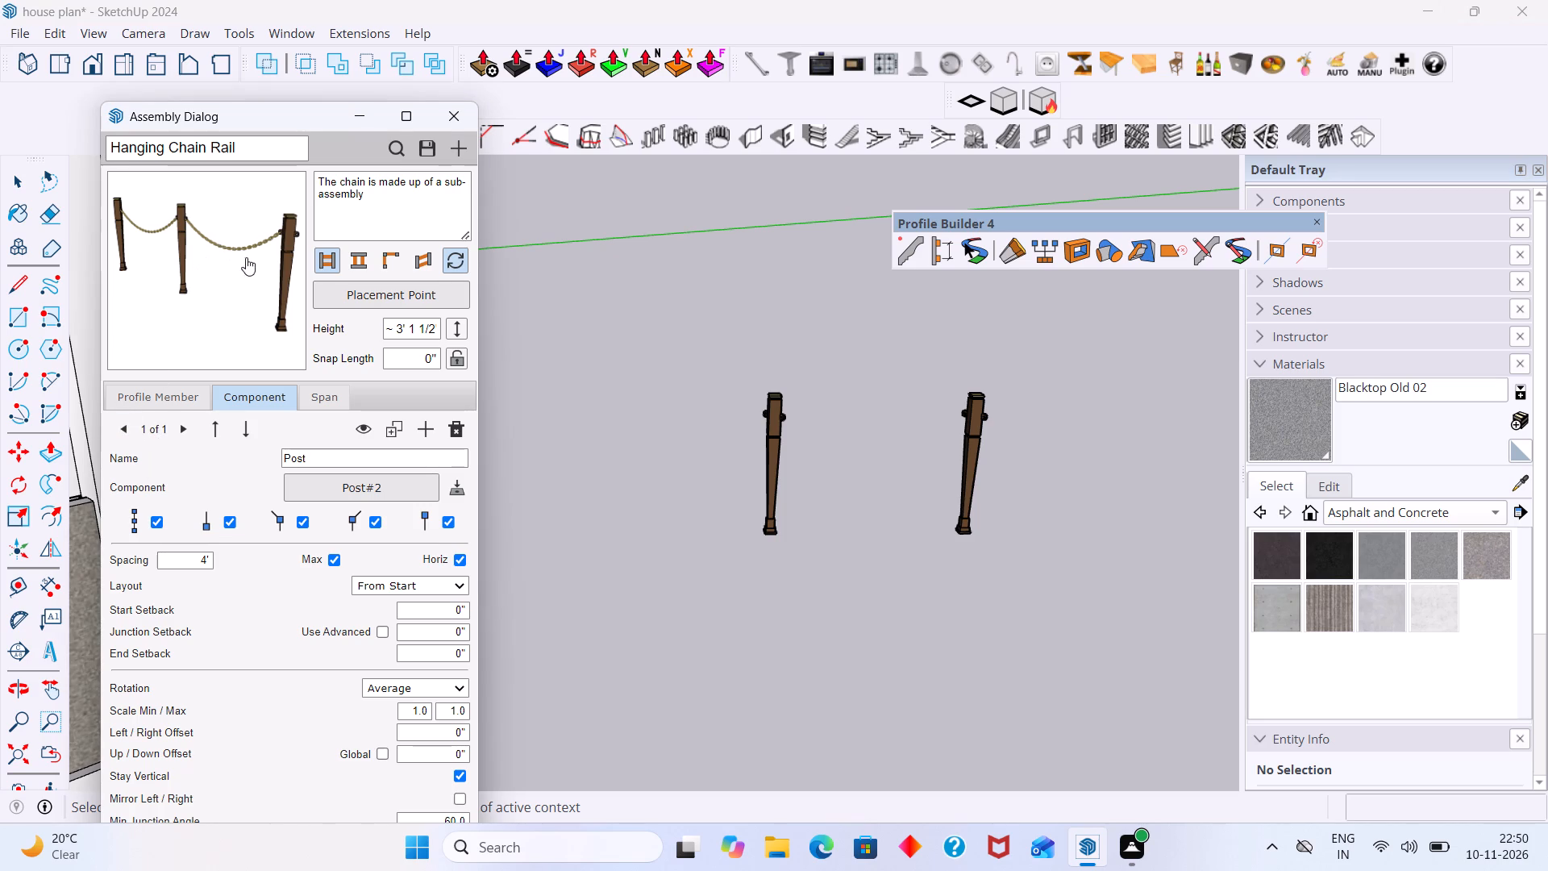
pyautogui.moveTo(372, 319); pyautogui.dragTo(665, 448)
# Place another Post component farther back, beside the two placed posts.
pyautogui.click(458, 485)
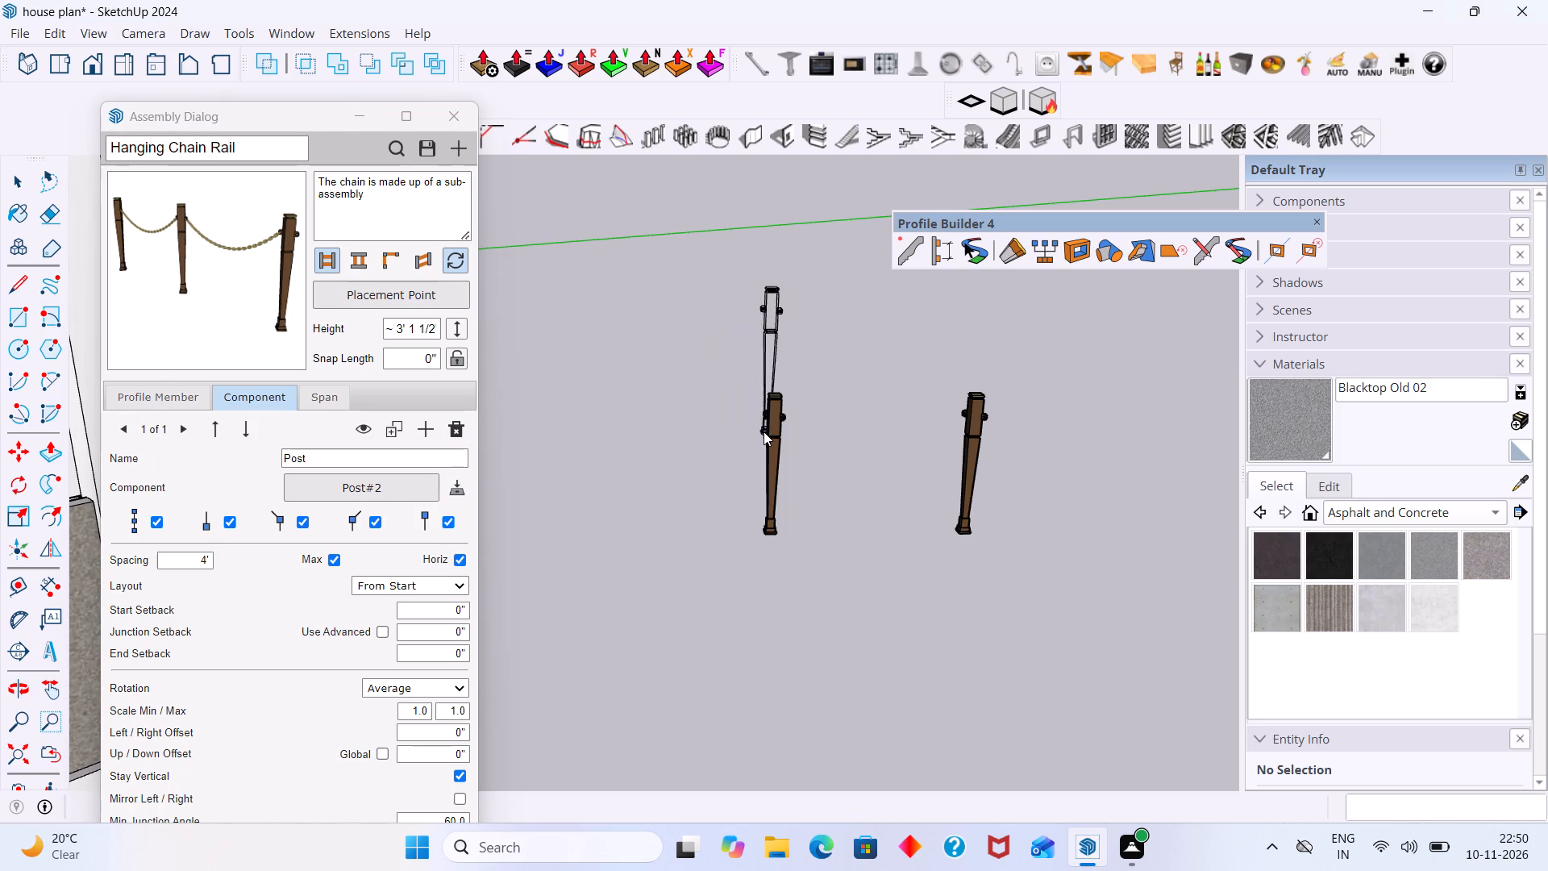
pyautogui.click(657, 415)
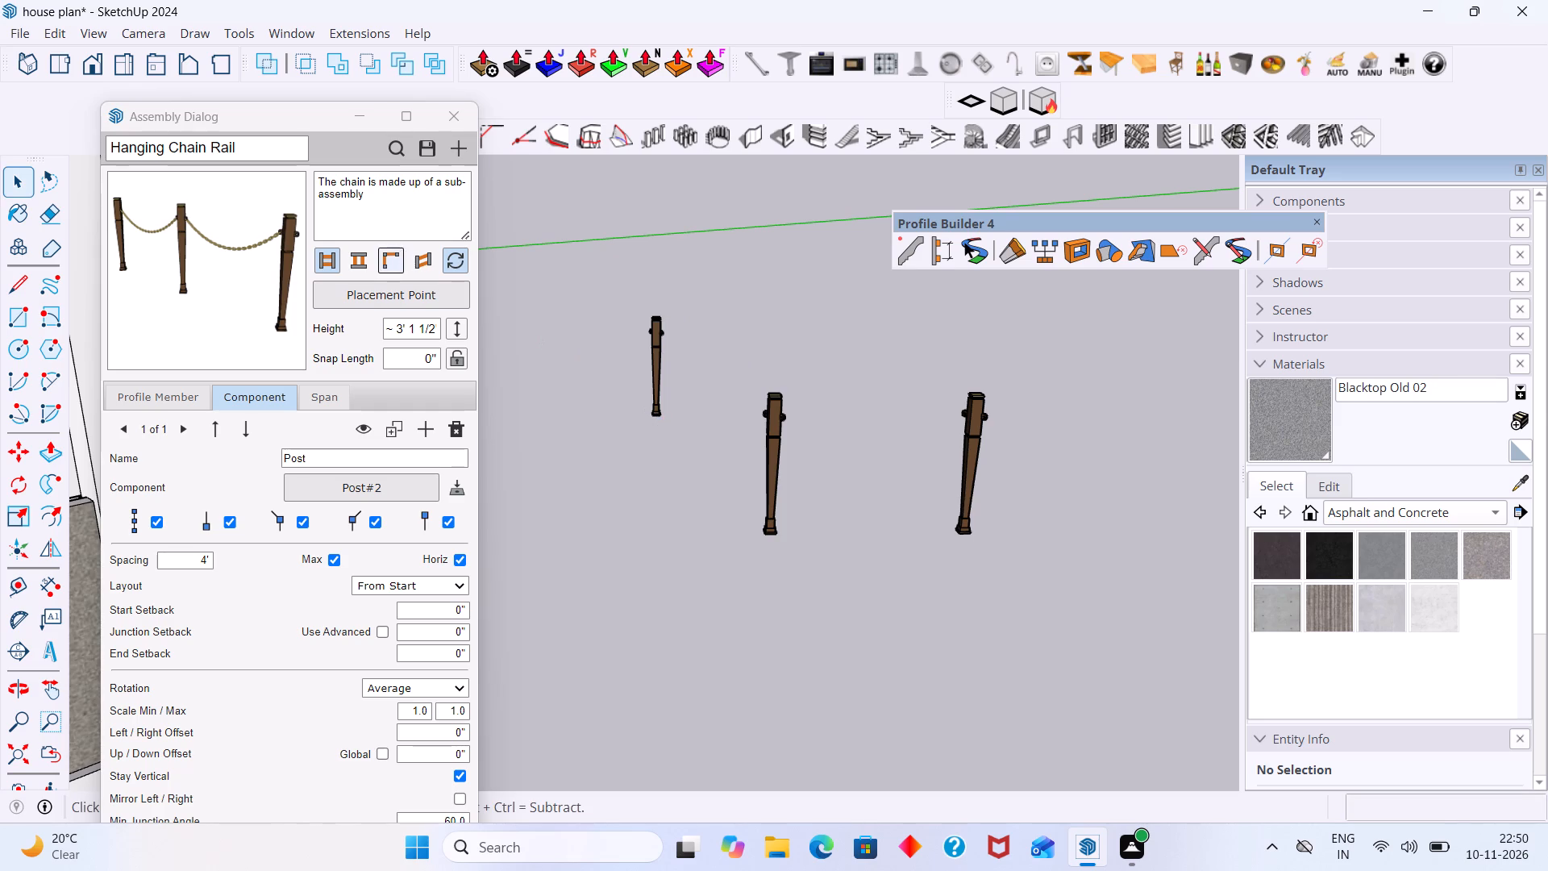
# Load the Simple Glass Railing from the Assembly Examples library without saving the current assembly.
pyautogui.click(401, 144)
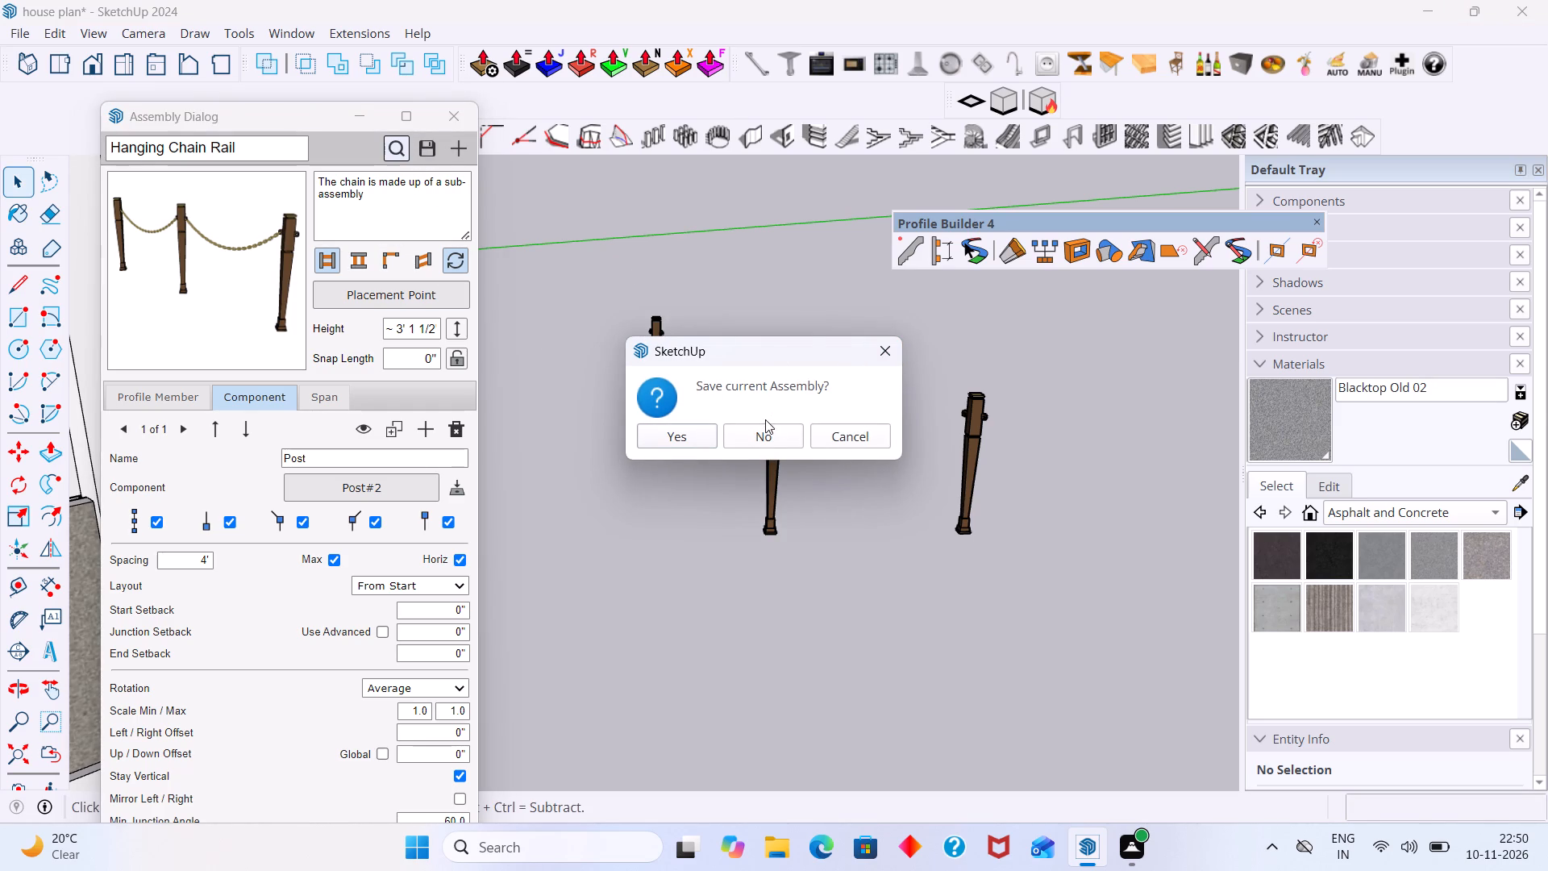
pyautogui.click(765, 433)
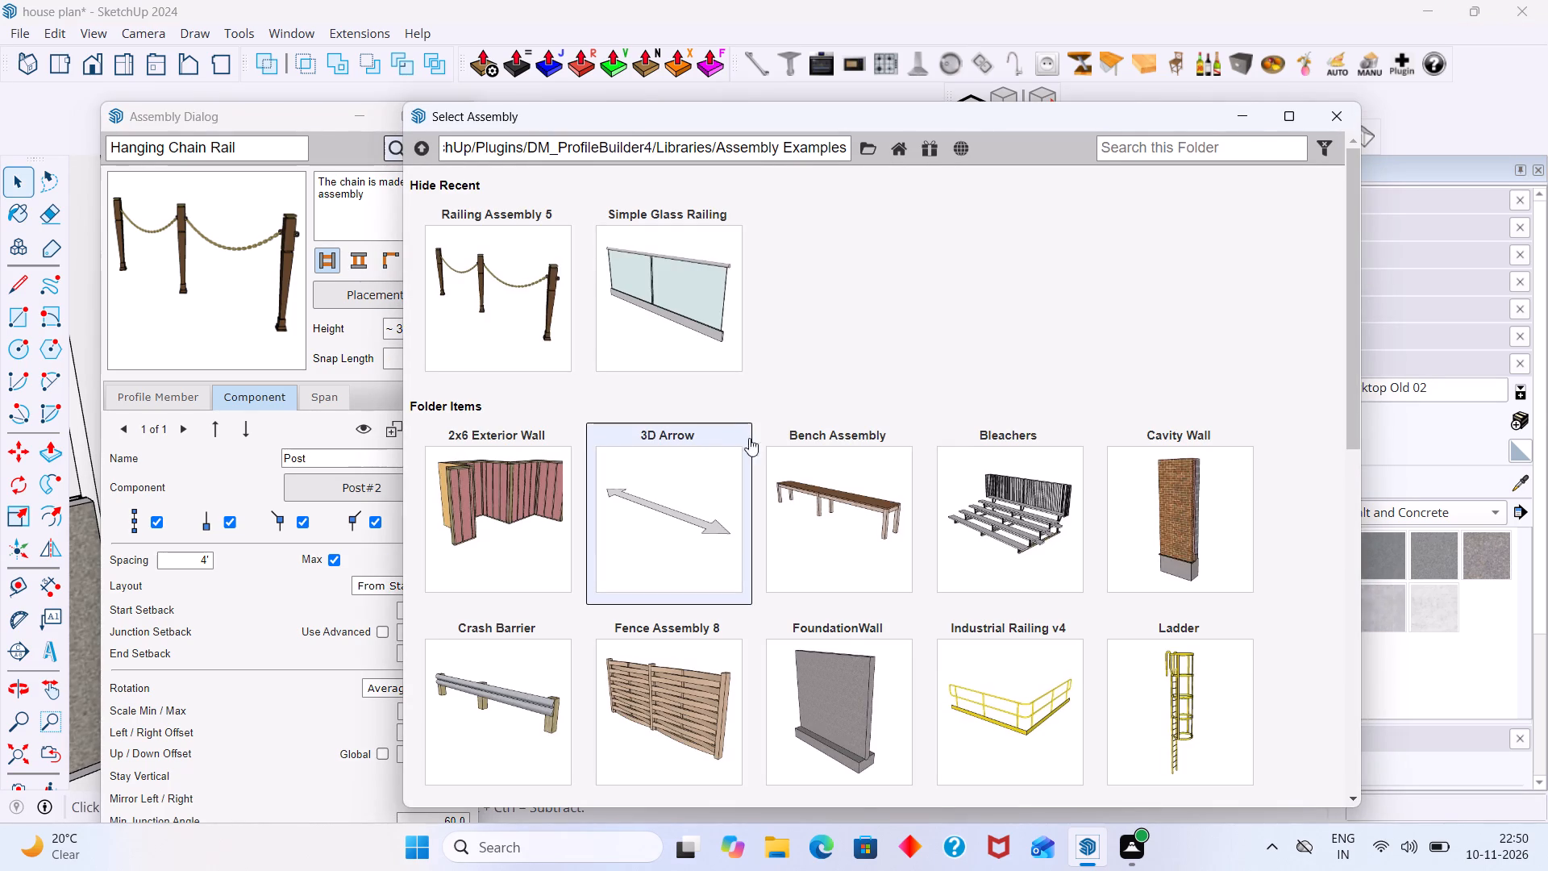
pyautogui.scroll(-2, 776, 496)
pyautogui.scroll(-4, 931, 561)
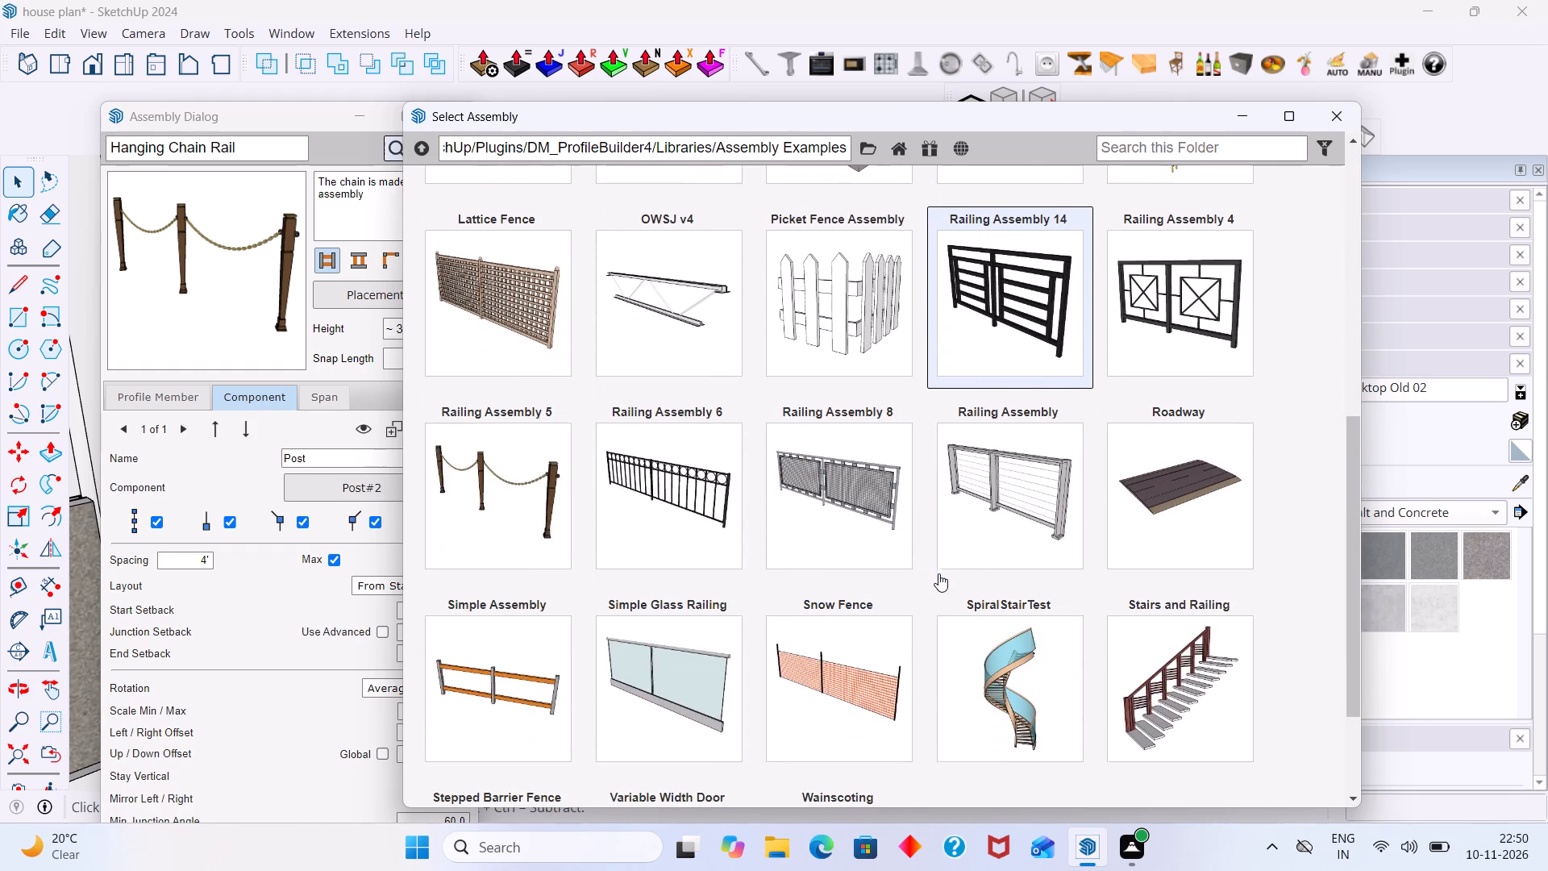
pyautogui.scroll(-1, 955, 594)
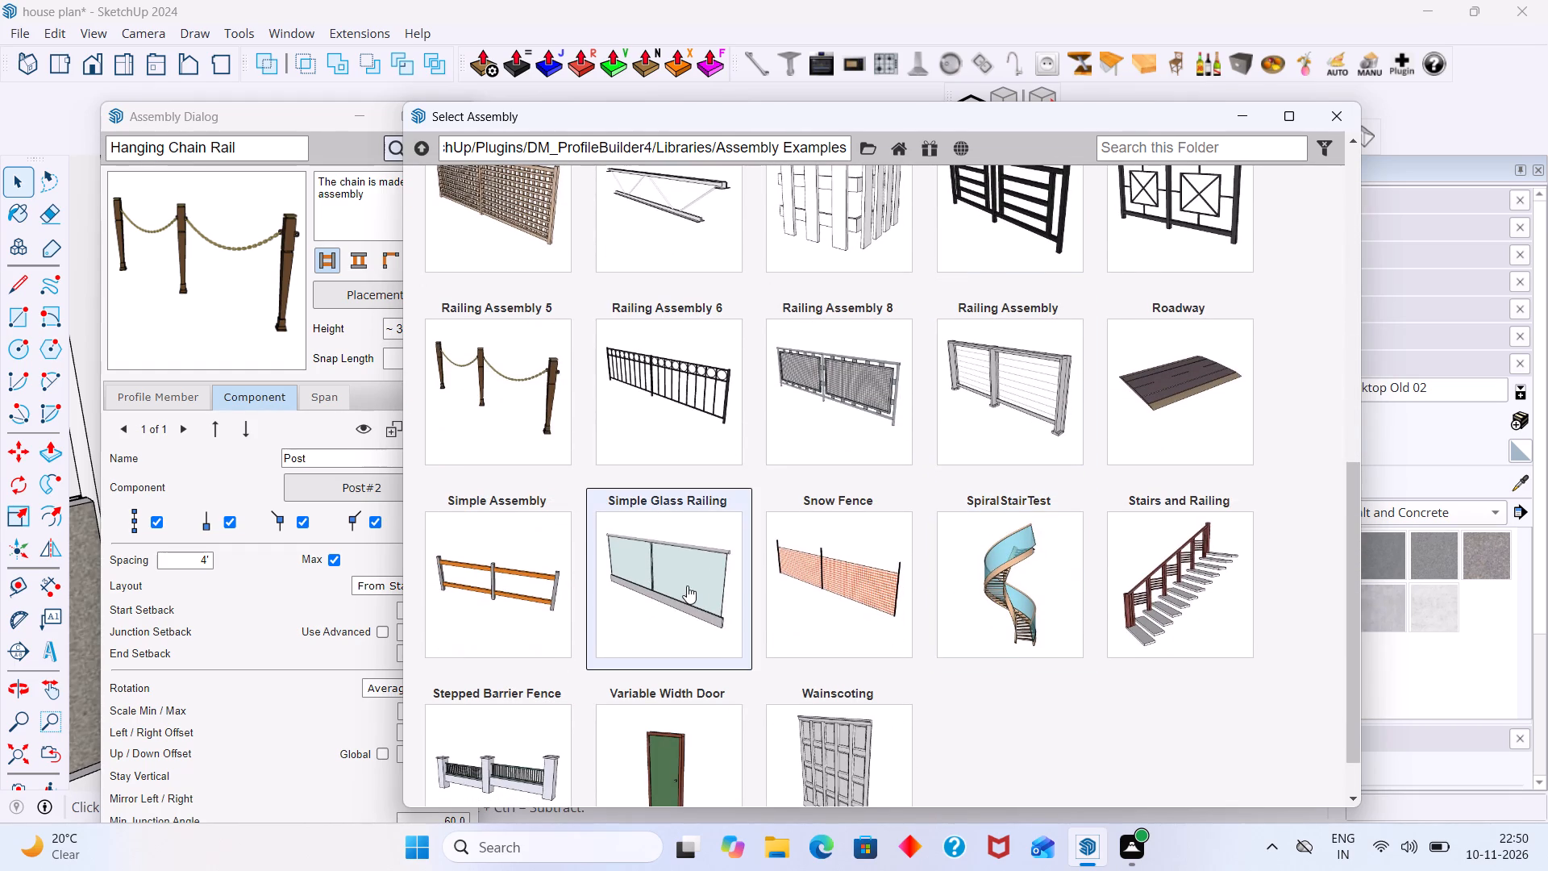
pyautogui.click(687, 586)
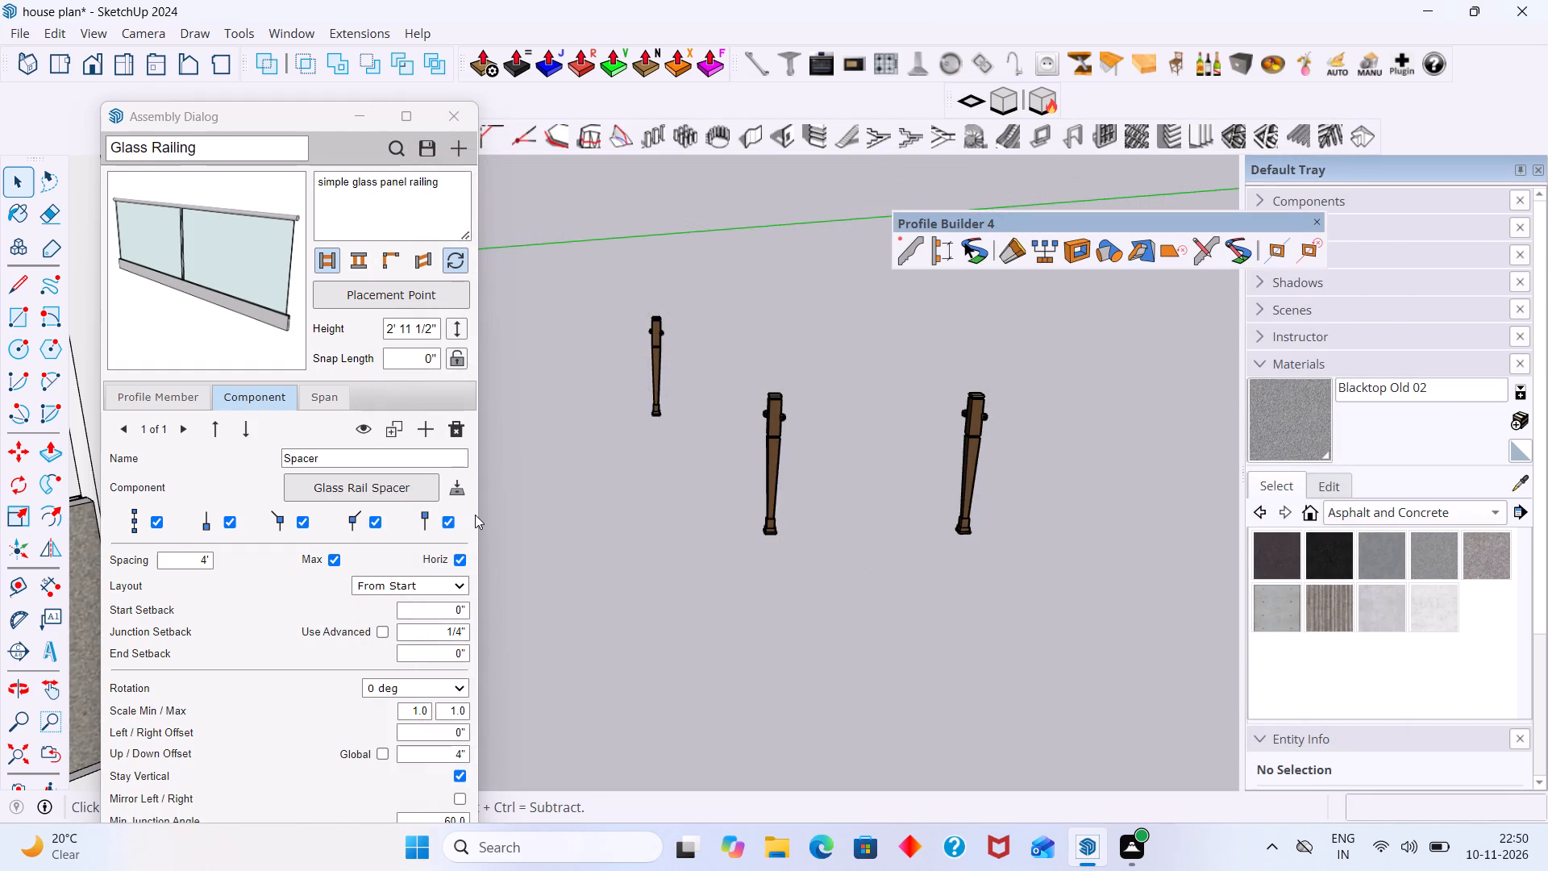
# Place two copies of the Glass Rail Spacer component in the empty space in front of the posts.
pyautogui.click(456, 496)
pyautogui.click(679, 553)
pyautogui.scroll(20, 679, 558)
pyautogui.scroll(9, 679, 558)
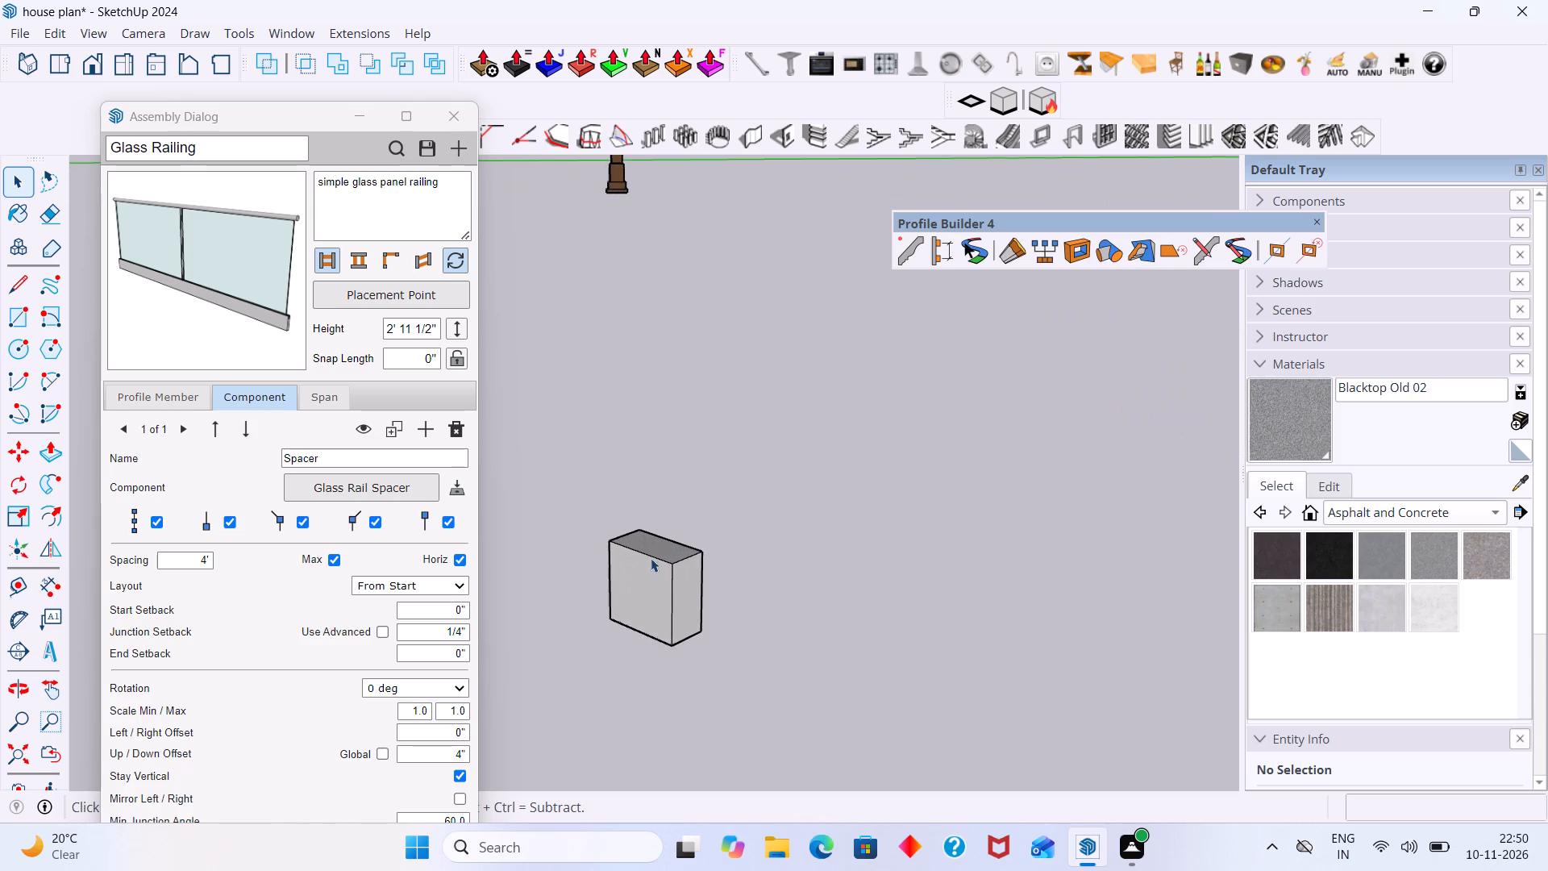
pyautogui.scroll(8, 680, 574)
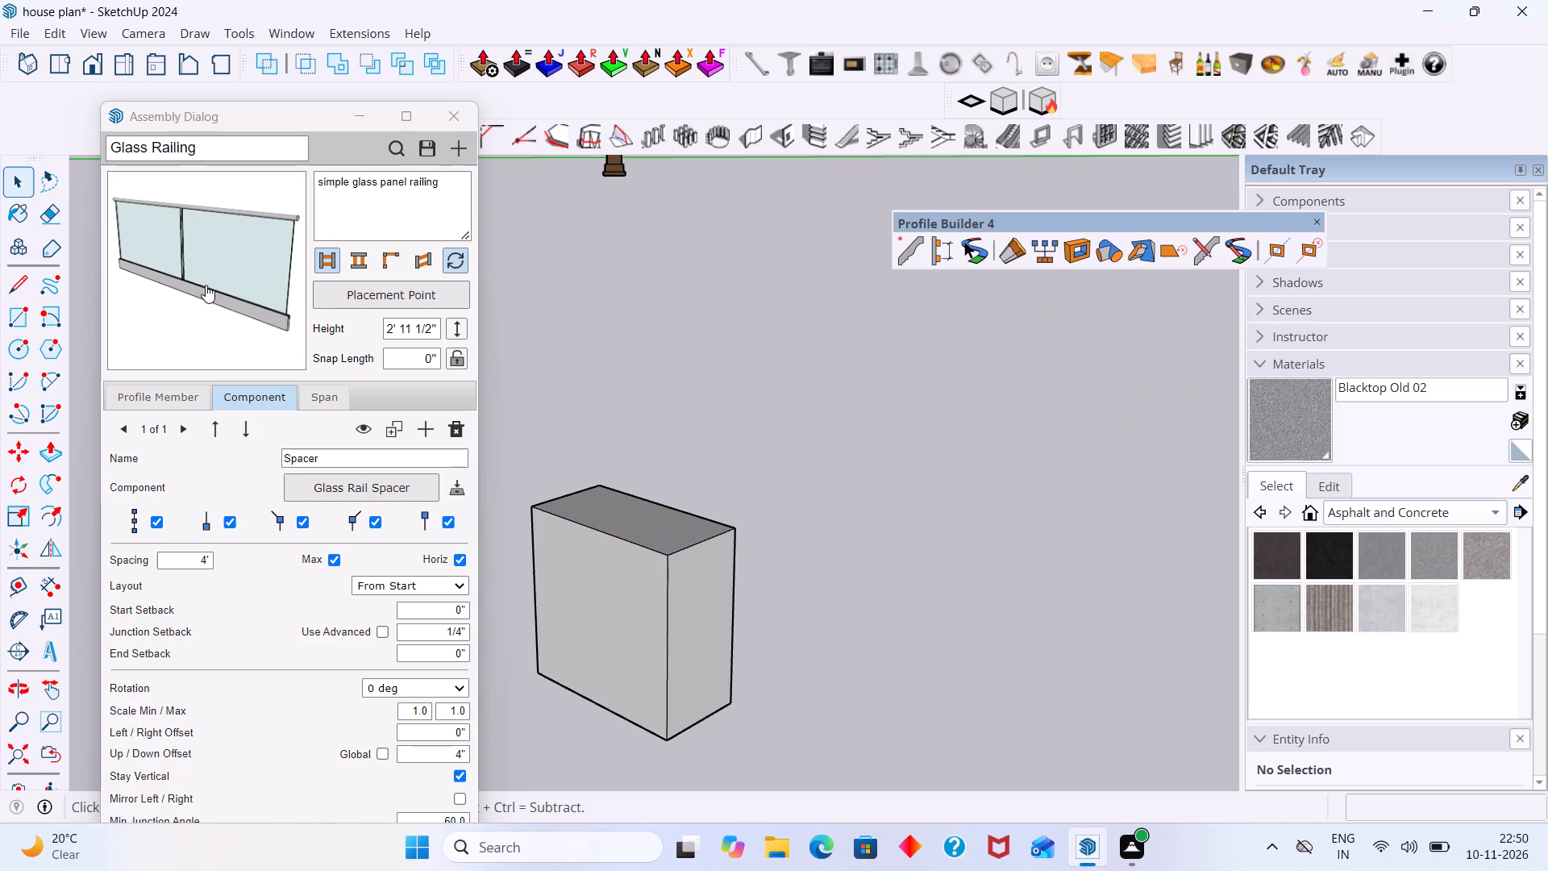
pyautogui.click(462, 486)
pyautogui.click(859, 482)
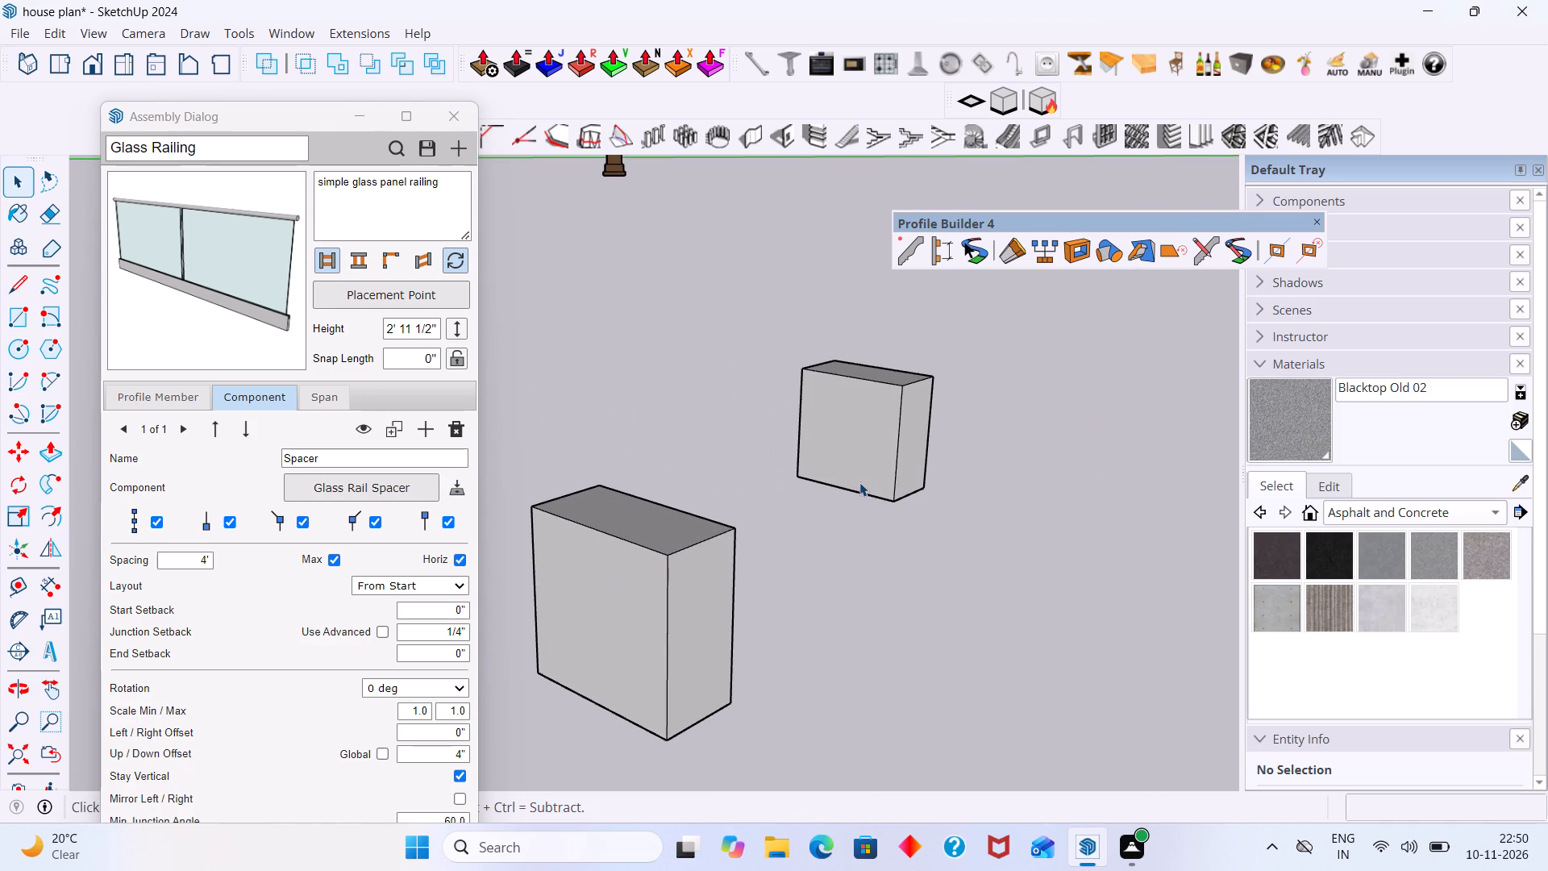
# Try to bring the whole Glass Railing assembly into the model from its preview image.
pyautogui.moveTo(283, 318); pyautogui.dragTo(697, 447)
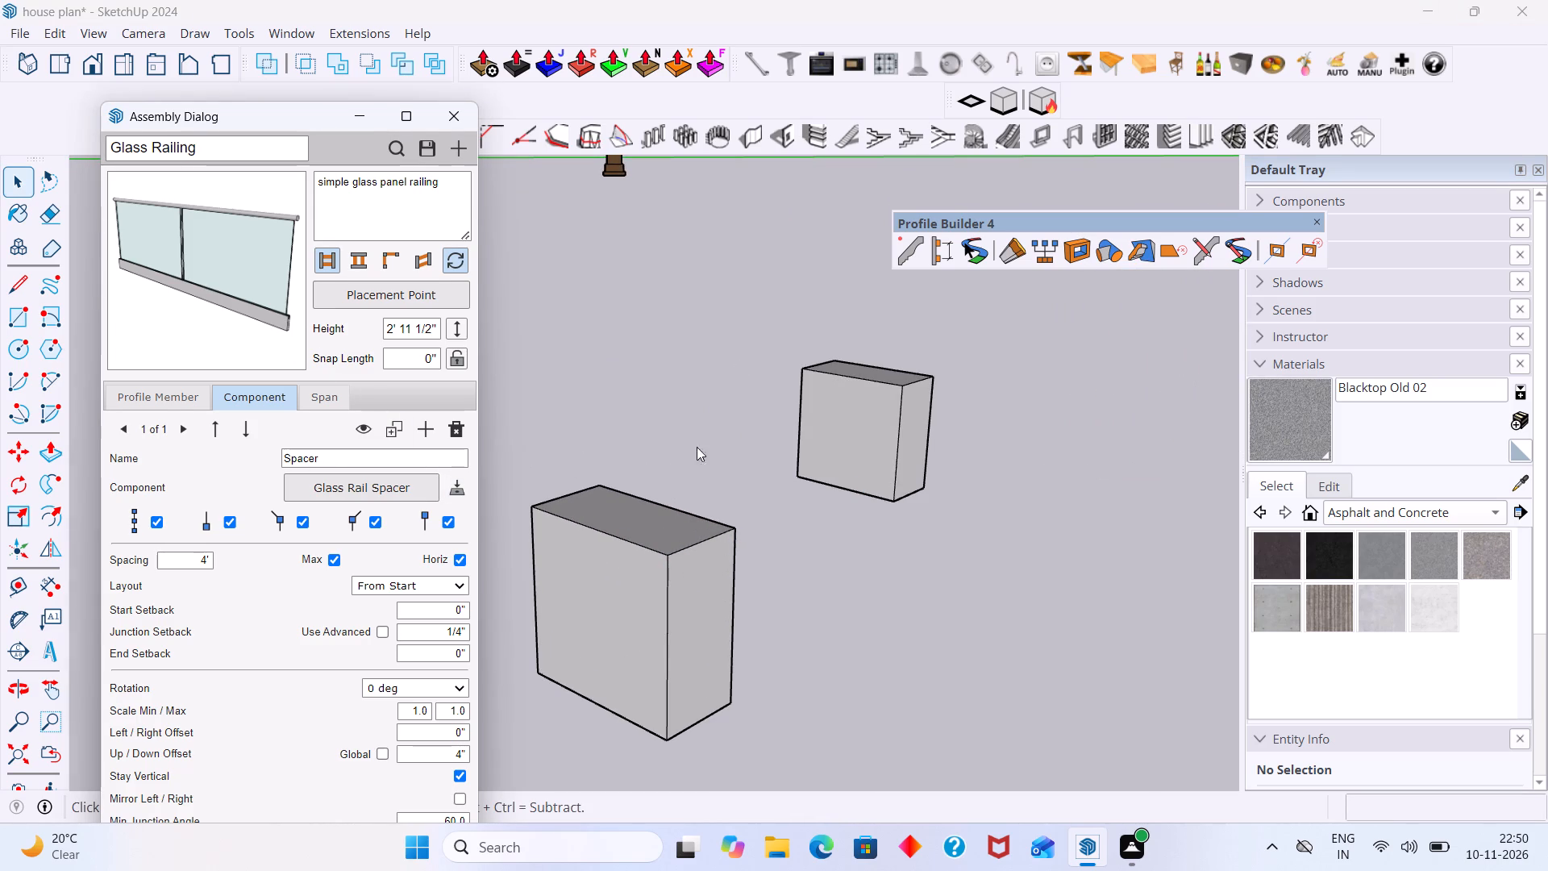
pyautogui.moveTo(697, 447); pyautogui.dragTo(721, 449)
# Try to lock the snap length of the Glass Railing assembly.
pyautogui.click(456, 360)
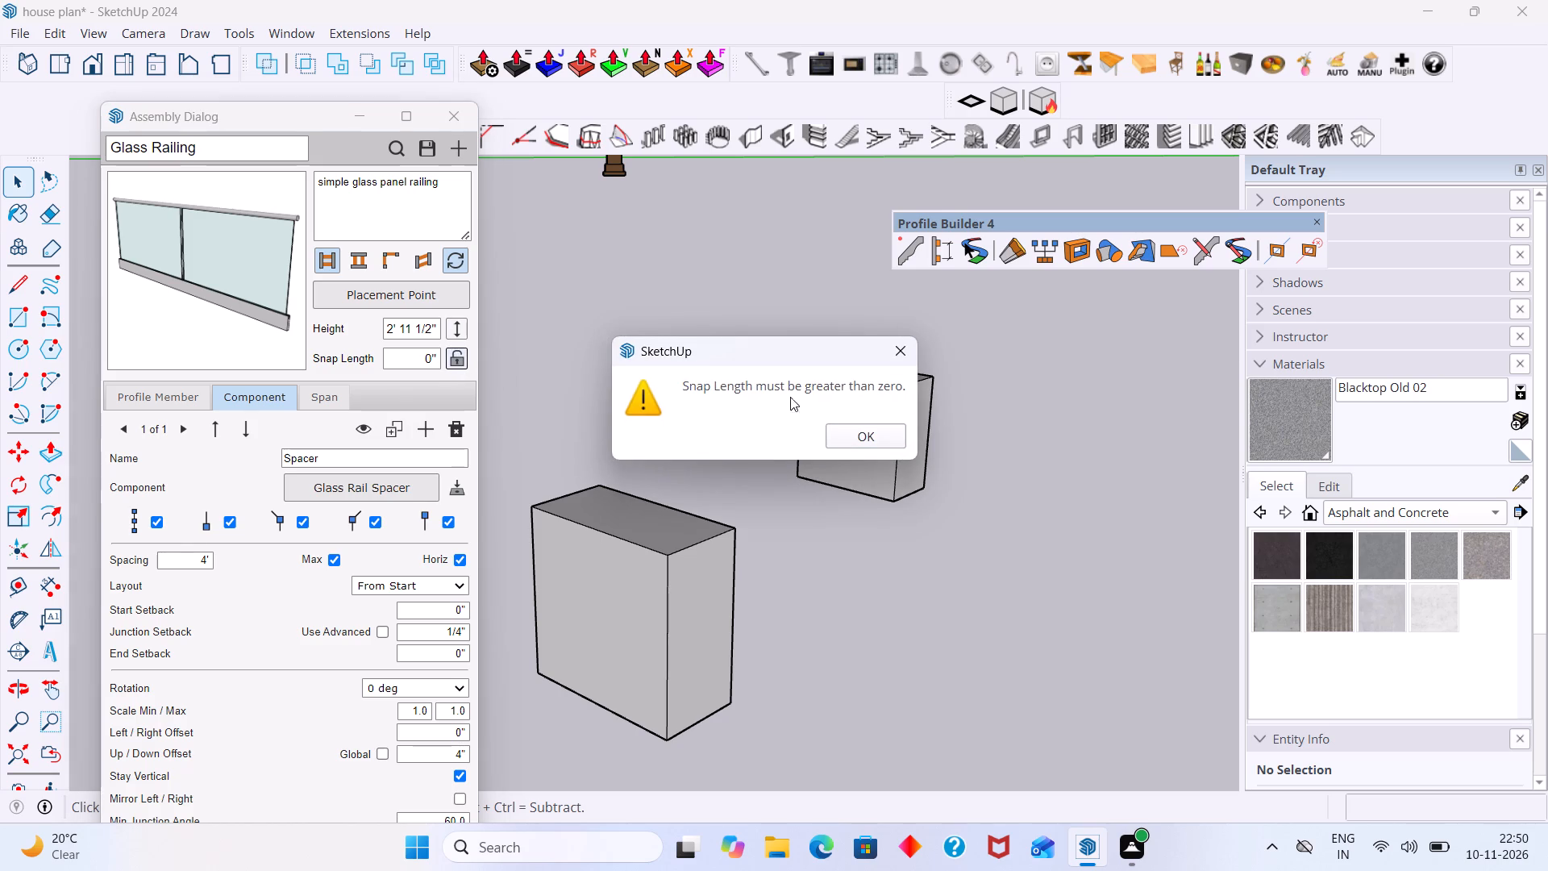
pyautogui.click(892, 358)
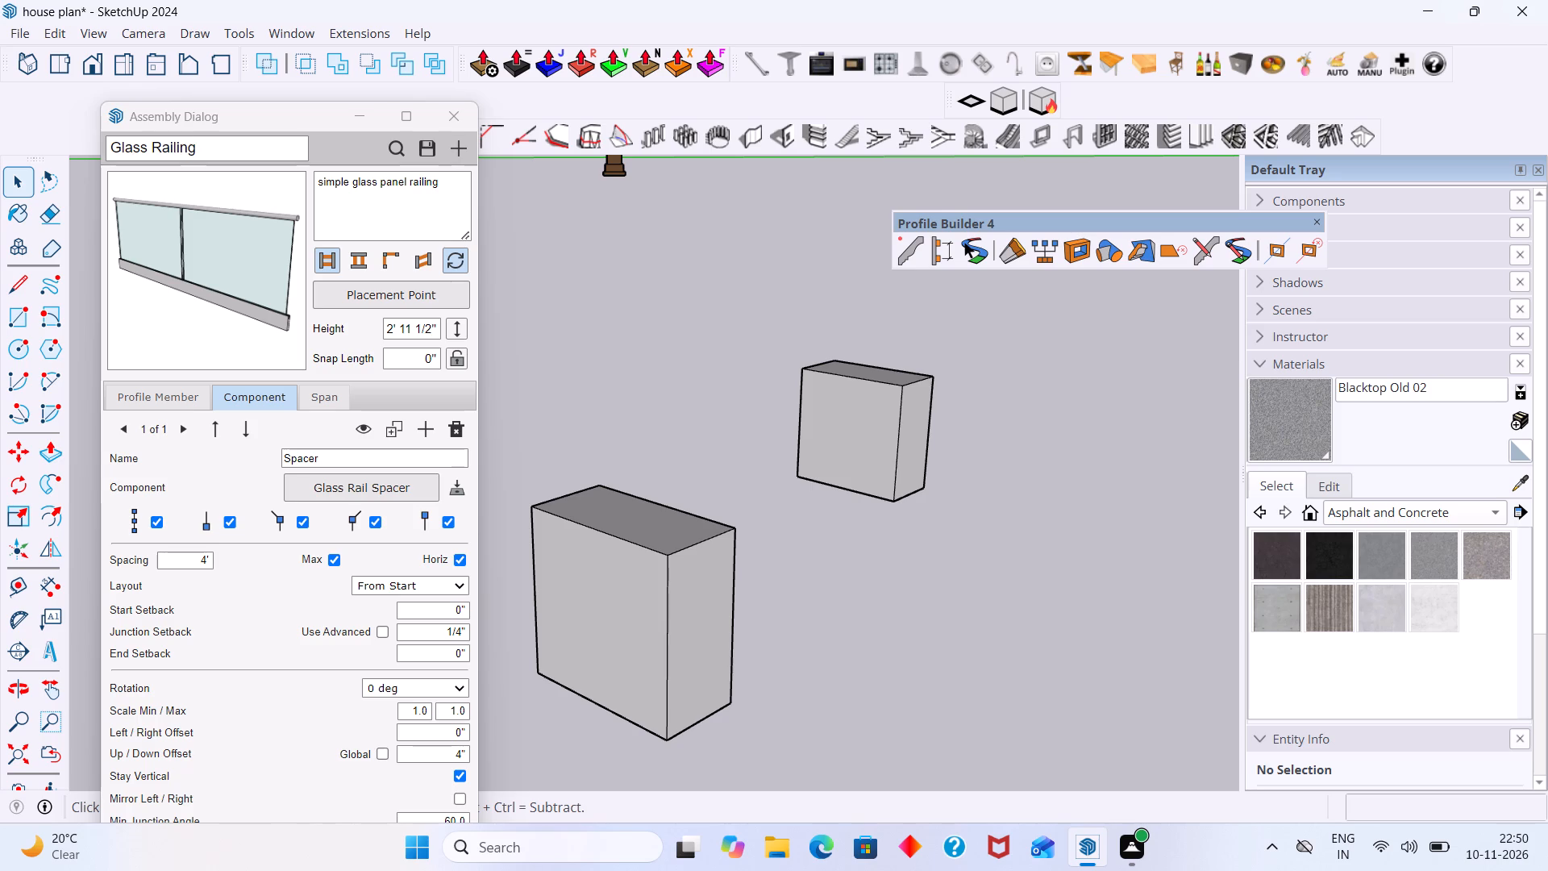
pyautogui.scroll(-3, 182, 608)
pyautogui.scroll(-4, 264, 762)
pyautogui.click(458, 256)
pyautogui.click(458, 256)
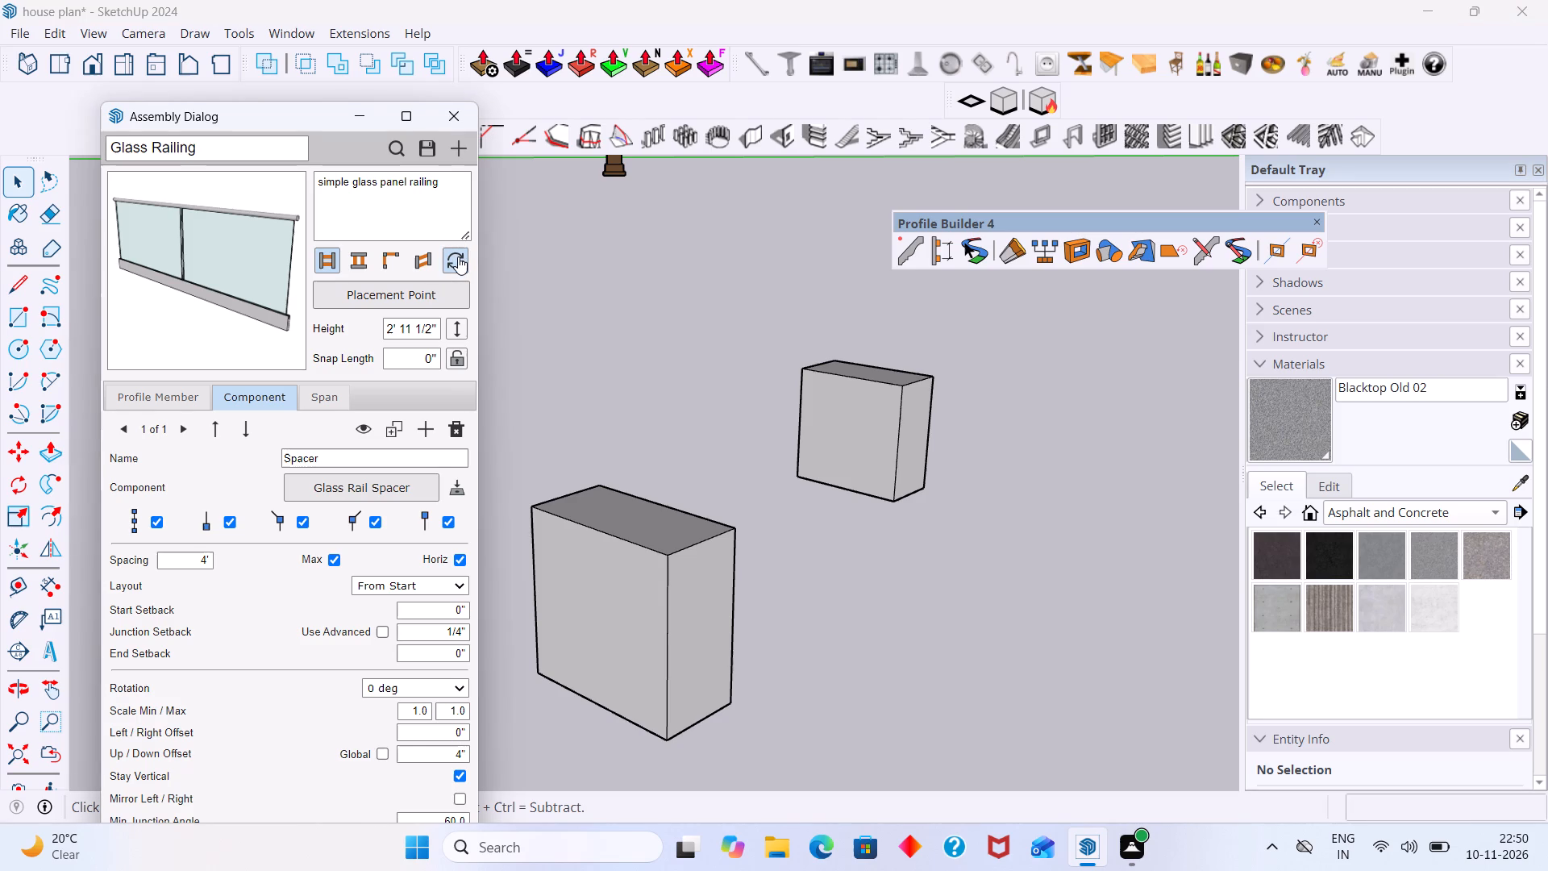
# Delete the farther of the two placed Glass Rail Spacer components.
pyautogui.click(832, 389)
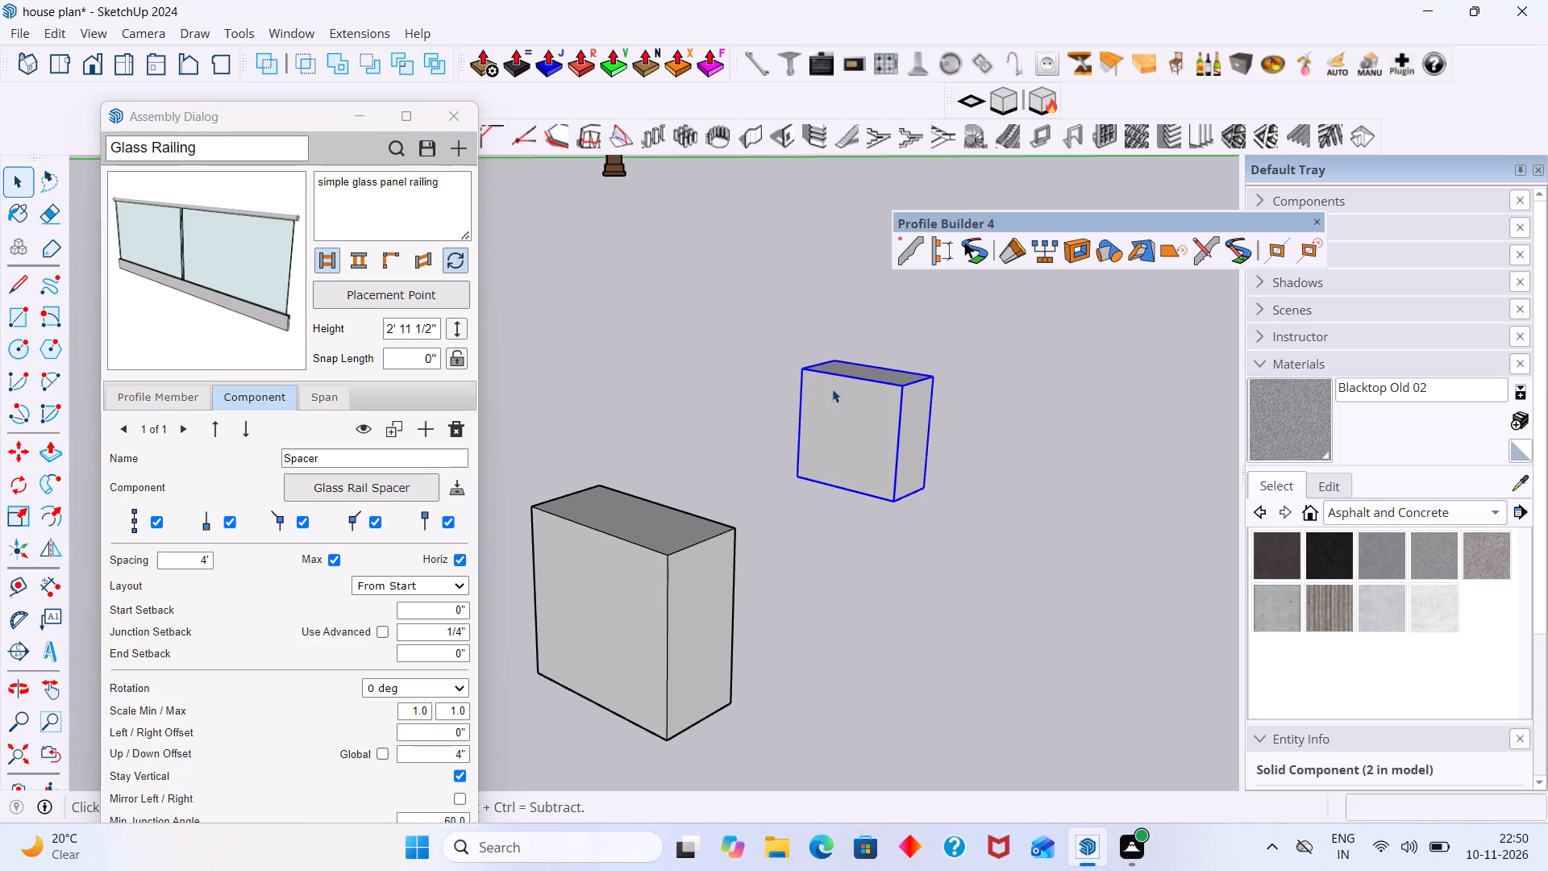
pyautogui.press('BackSpace')
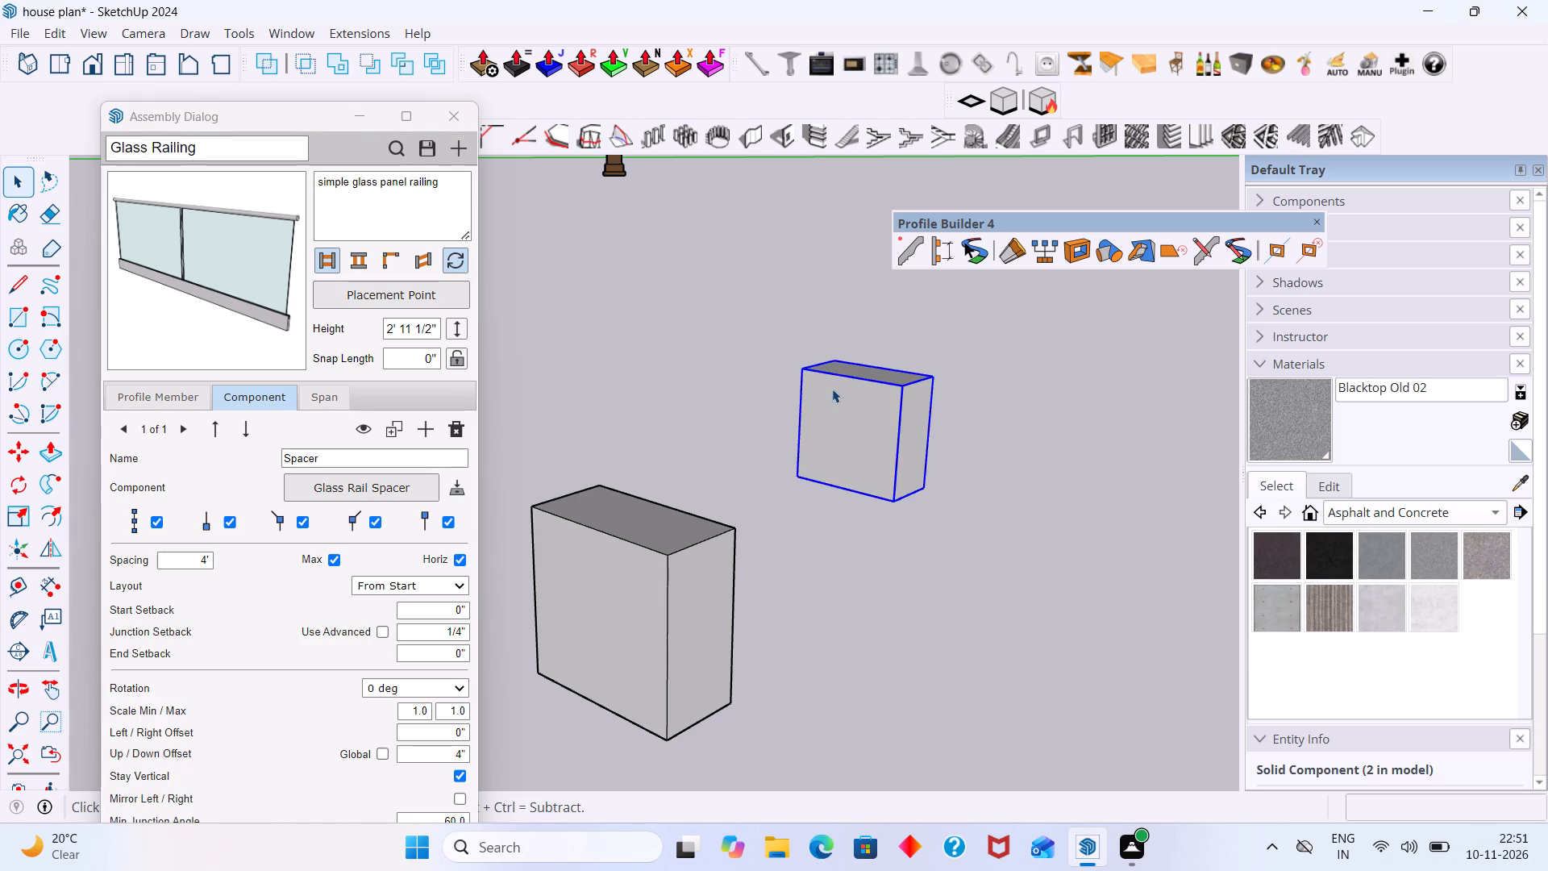
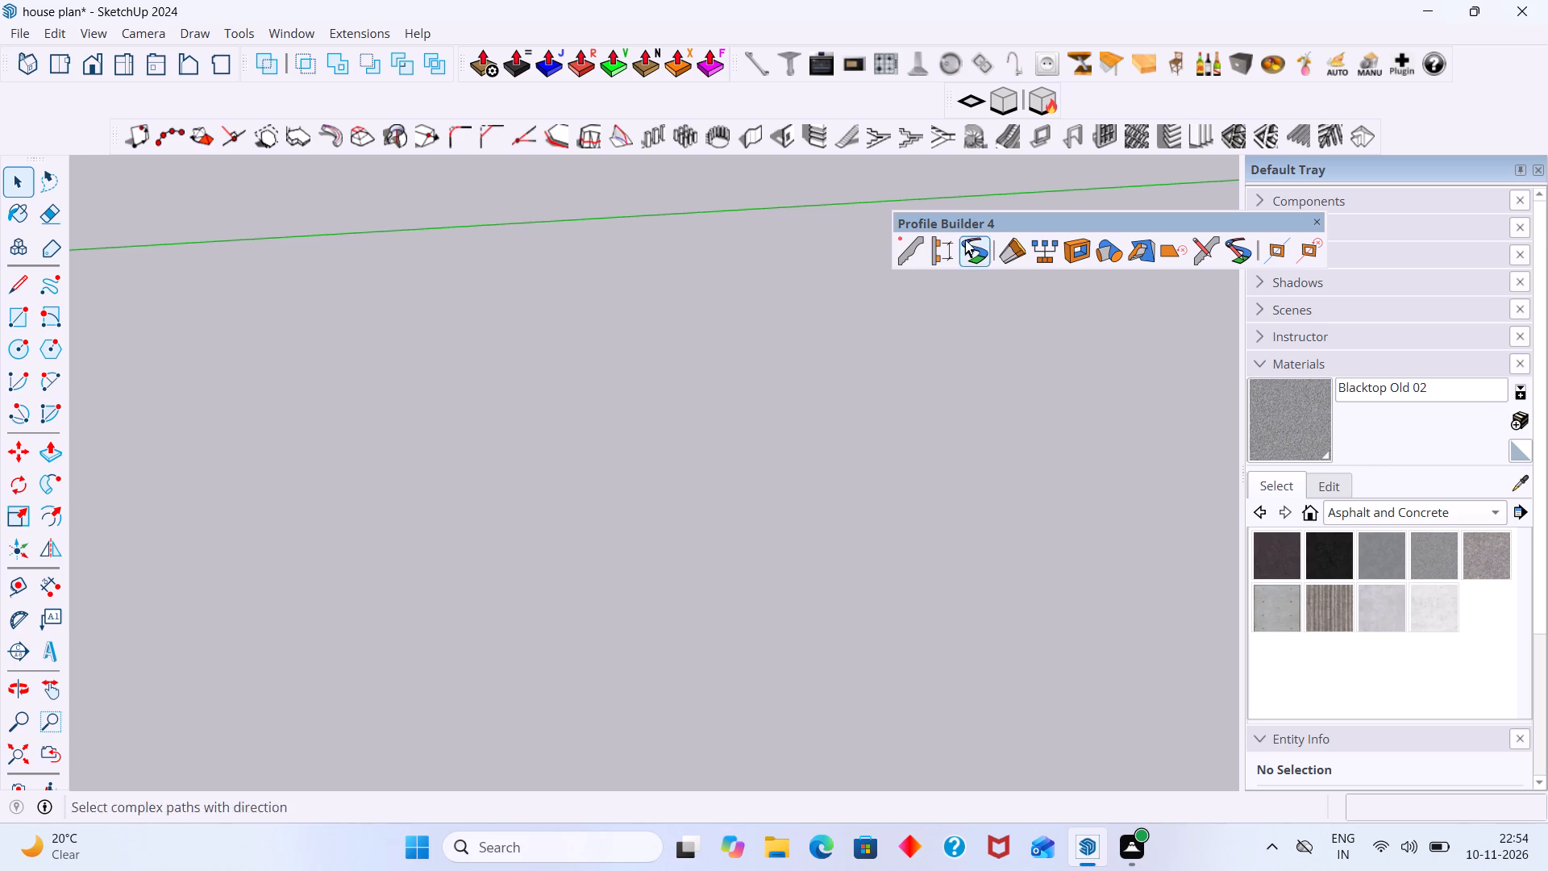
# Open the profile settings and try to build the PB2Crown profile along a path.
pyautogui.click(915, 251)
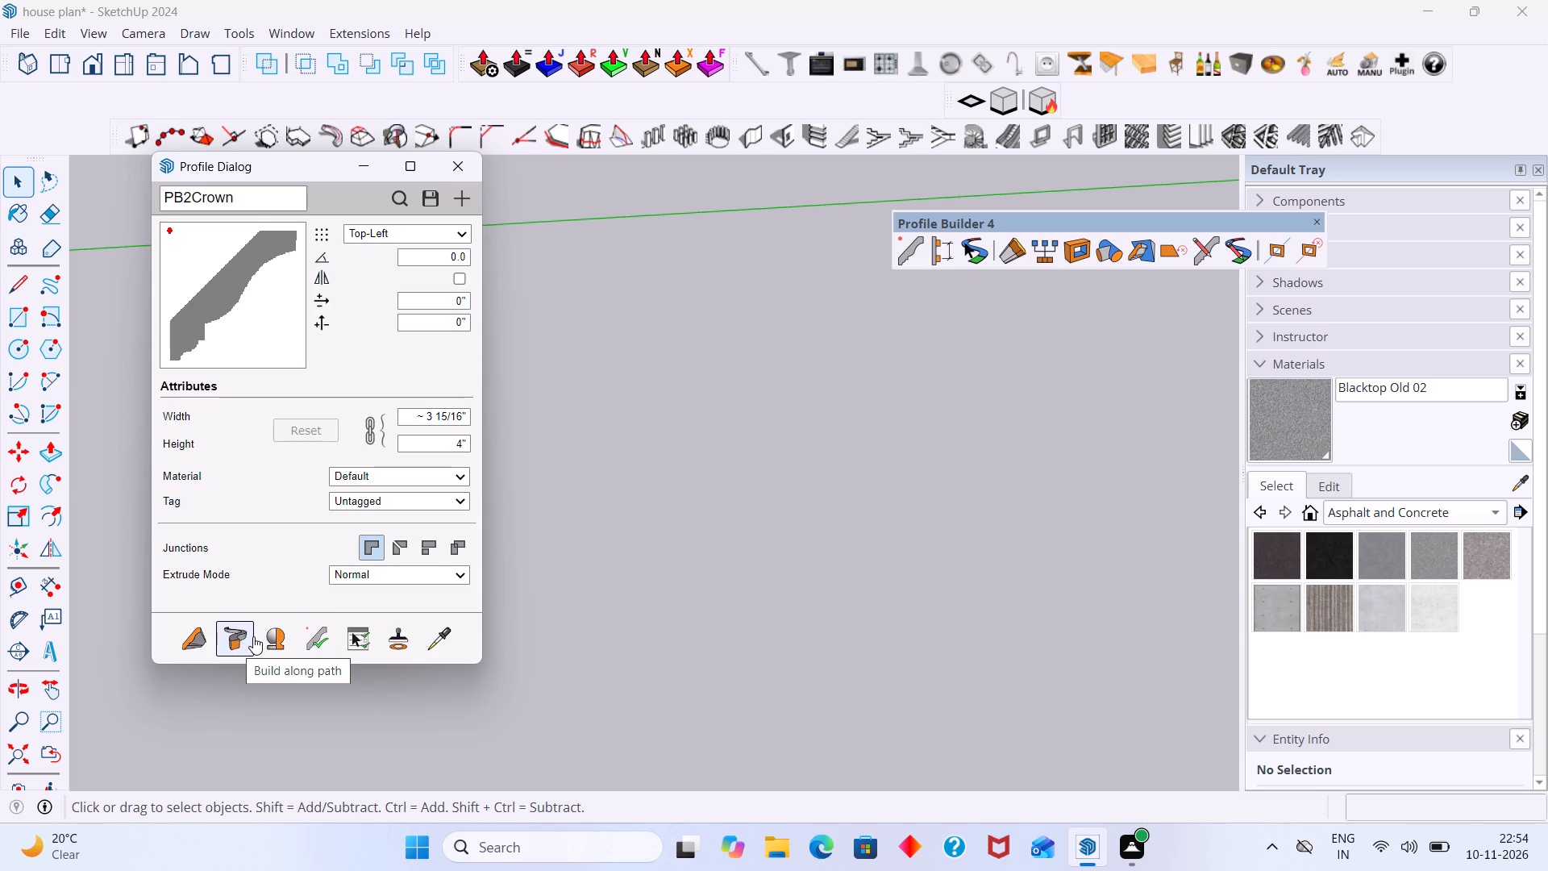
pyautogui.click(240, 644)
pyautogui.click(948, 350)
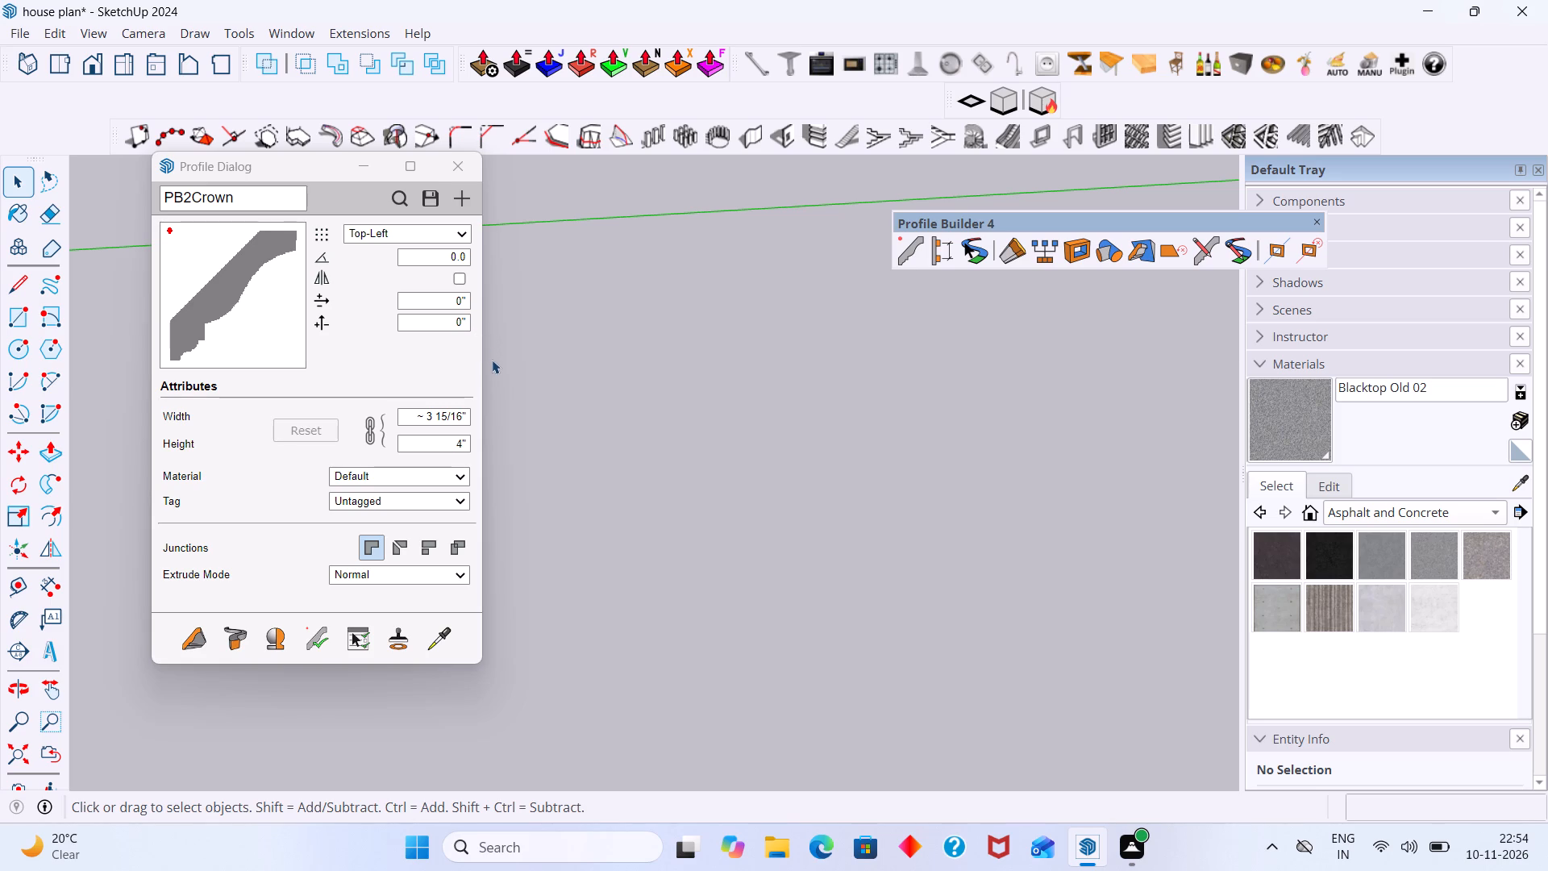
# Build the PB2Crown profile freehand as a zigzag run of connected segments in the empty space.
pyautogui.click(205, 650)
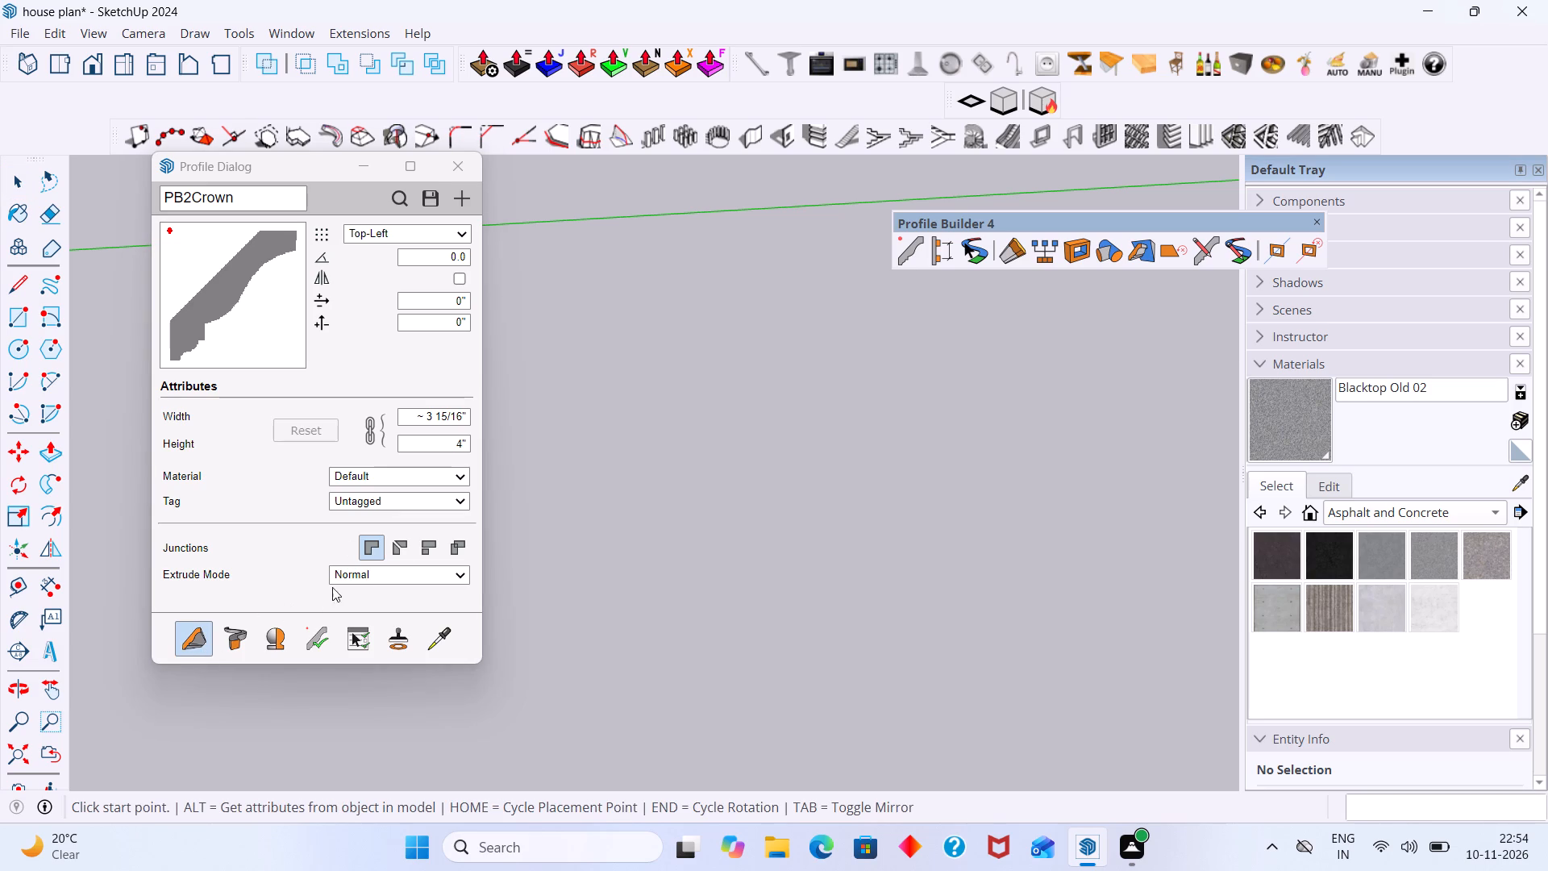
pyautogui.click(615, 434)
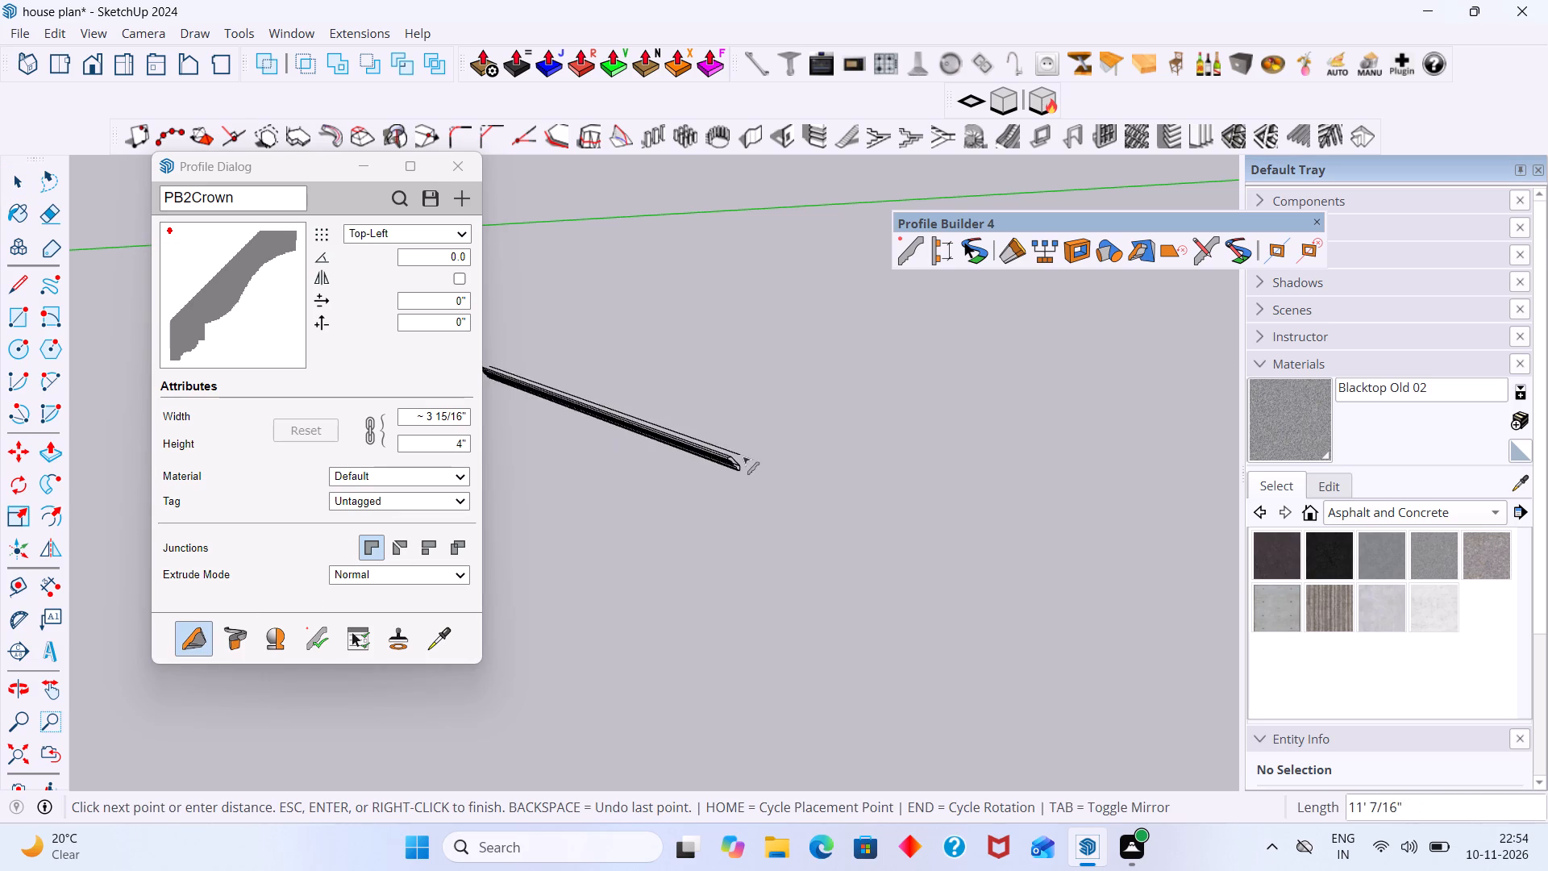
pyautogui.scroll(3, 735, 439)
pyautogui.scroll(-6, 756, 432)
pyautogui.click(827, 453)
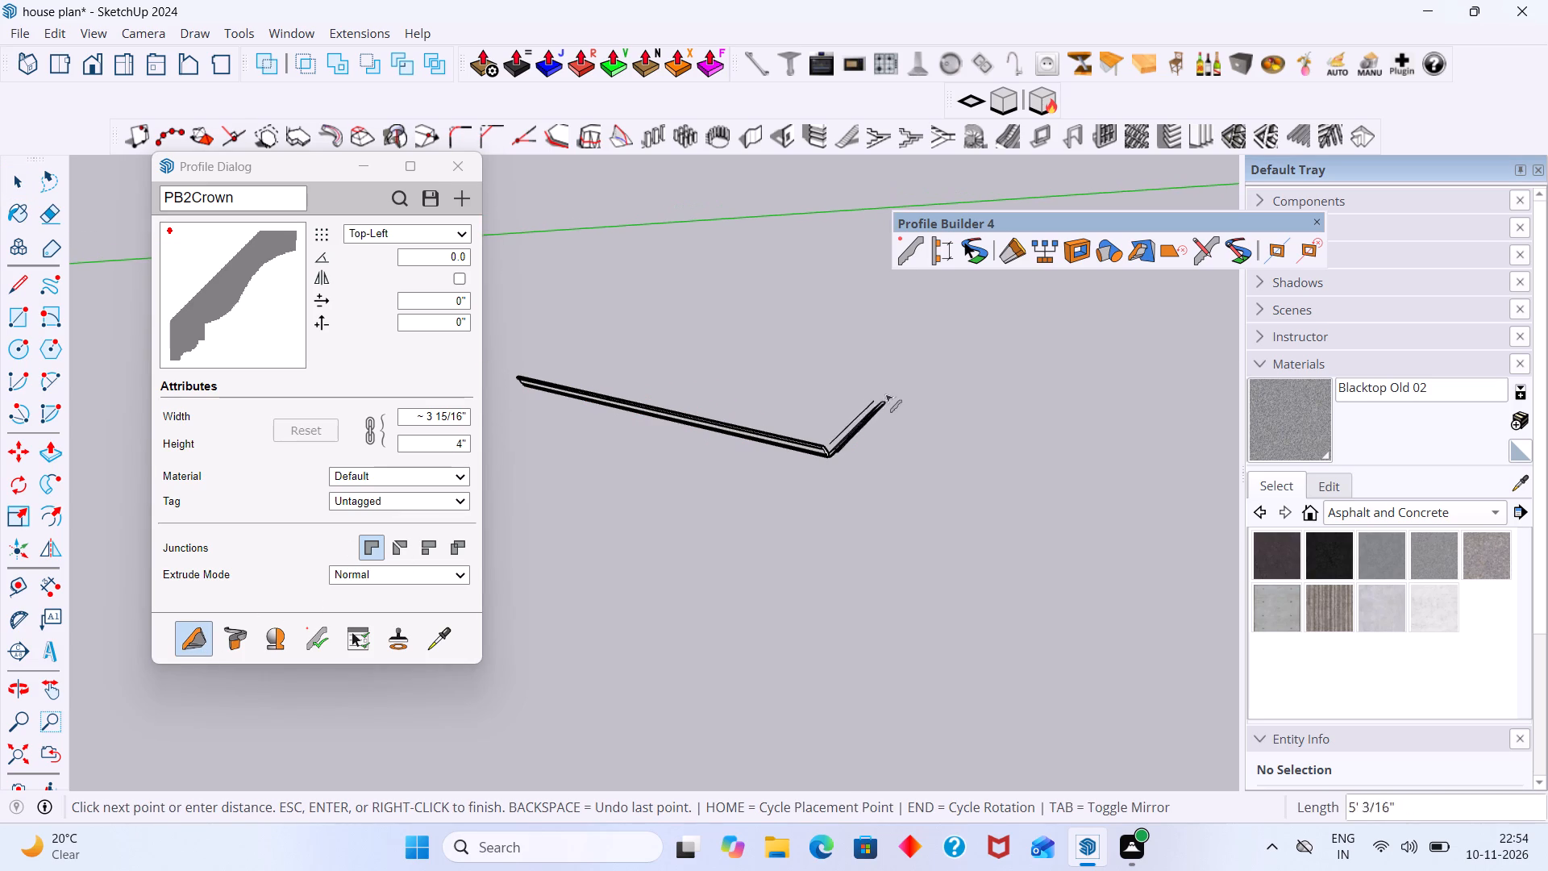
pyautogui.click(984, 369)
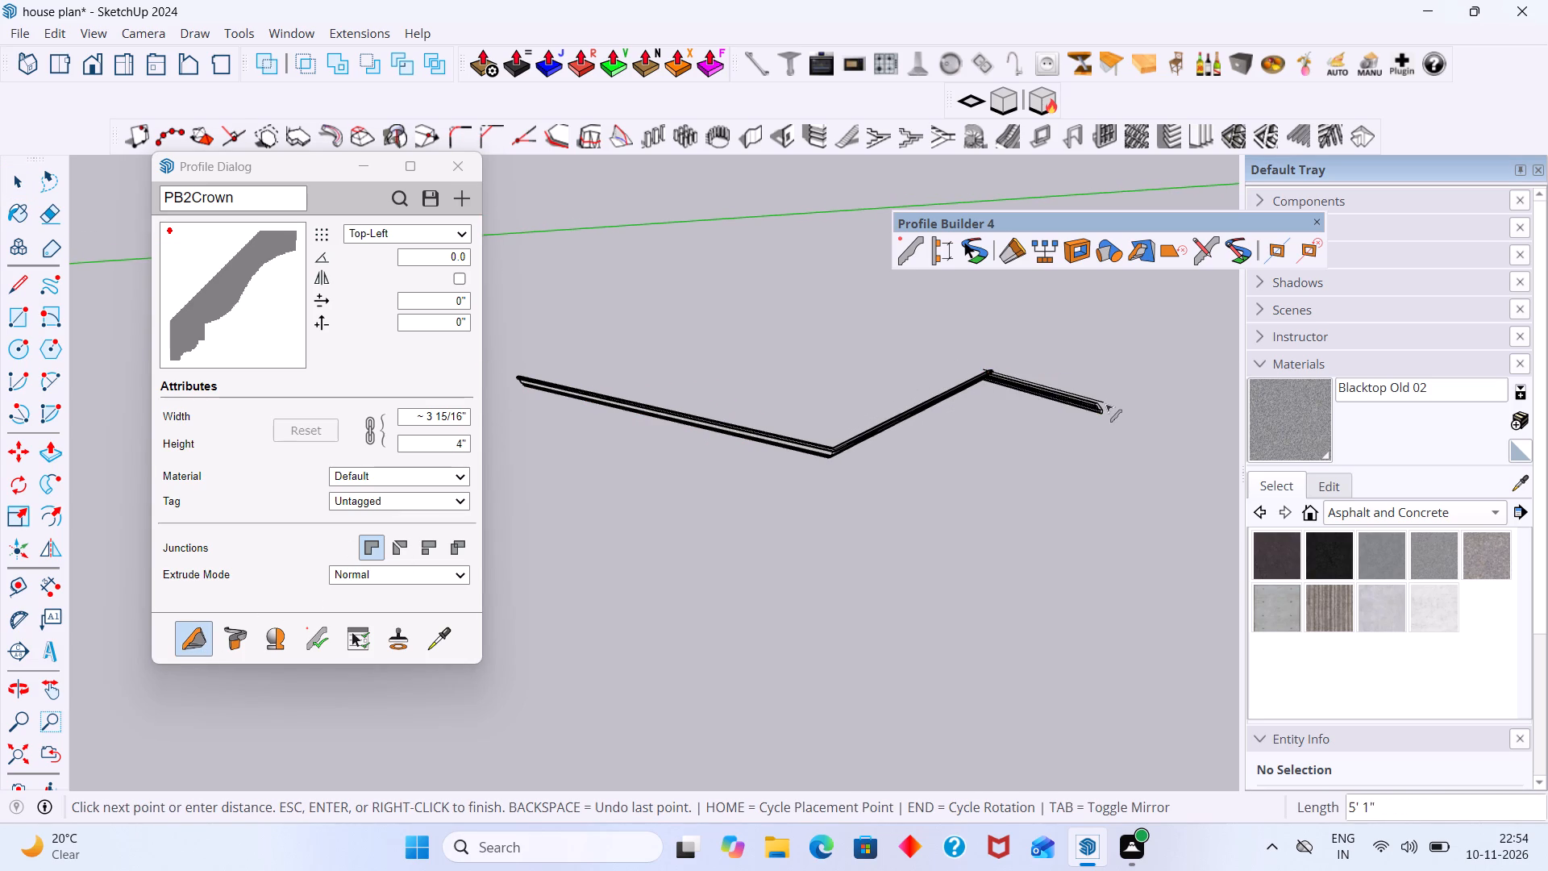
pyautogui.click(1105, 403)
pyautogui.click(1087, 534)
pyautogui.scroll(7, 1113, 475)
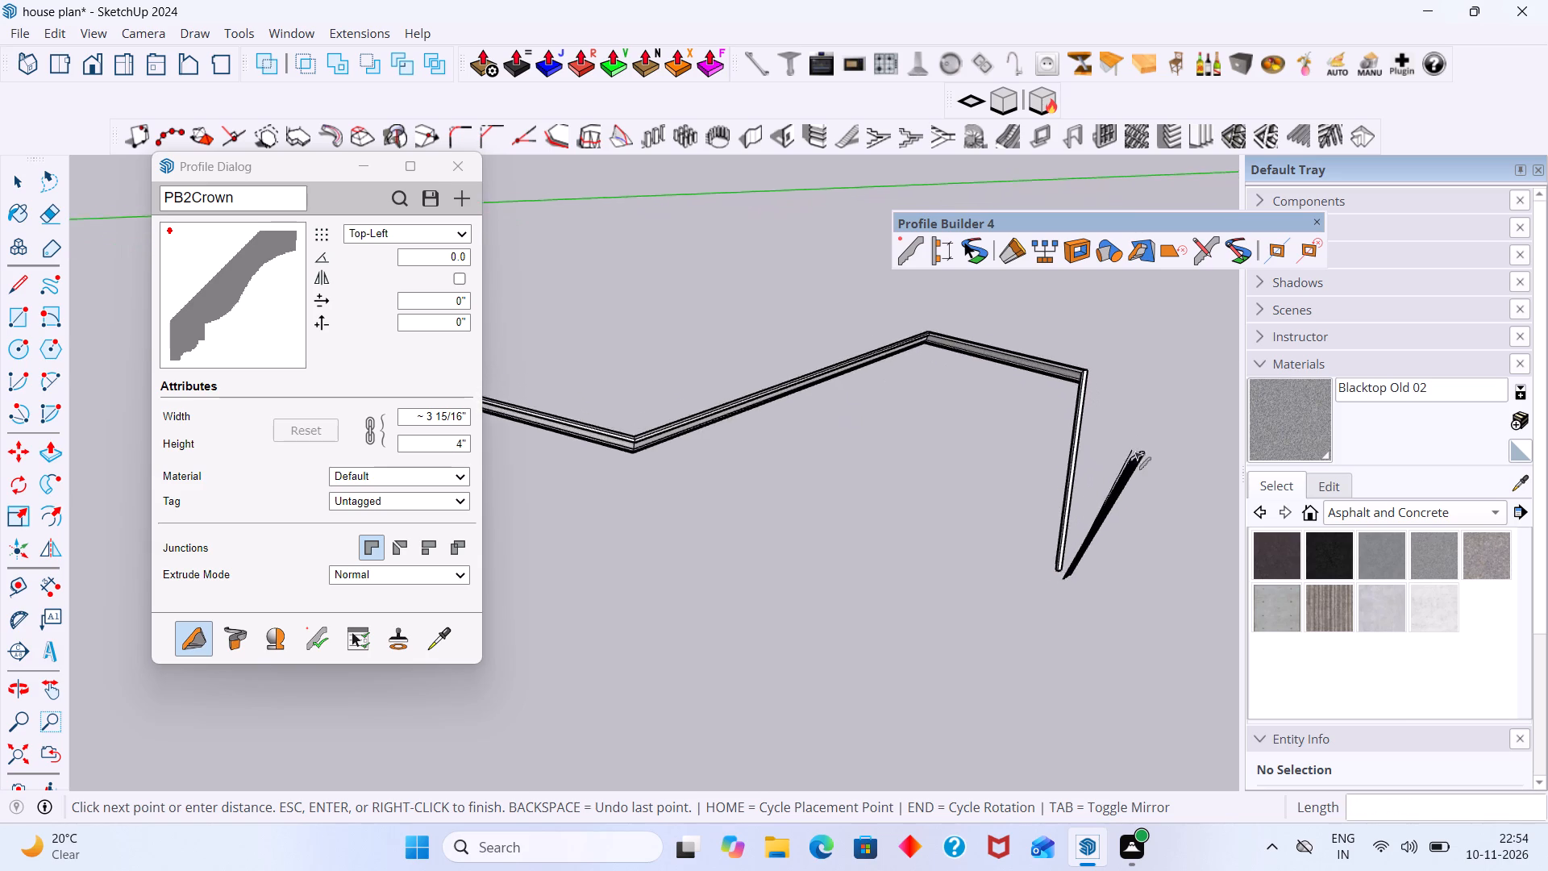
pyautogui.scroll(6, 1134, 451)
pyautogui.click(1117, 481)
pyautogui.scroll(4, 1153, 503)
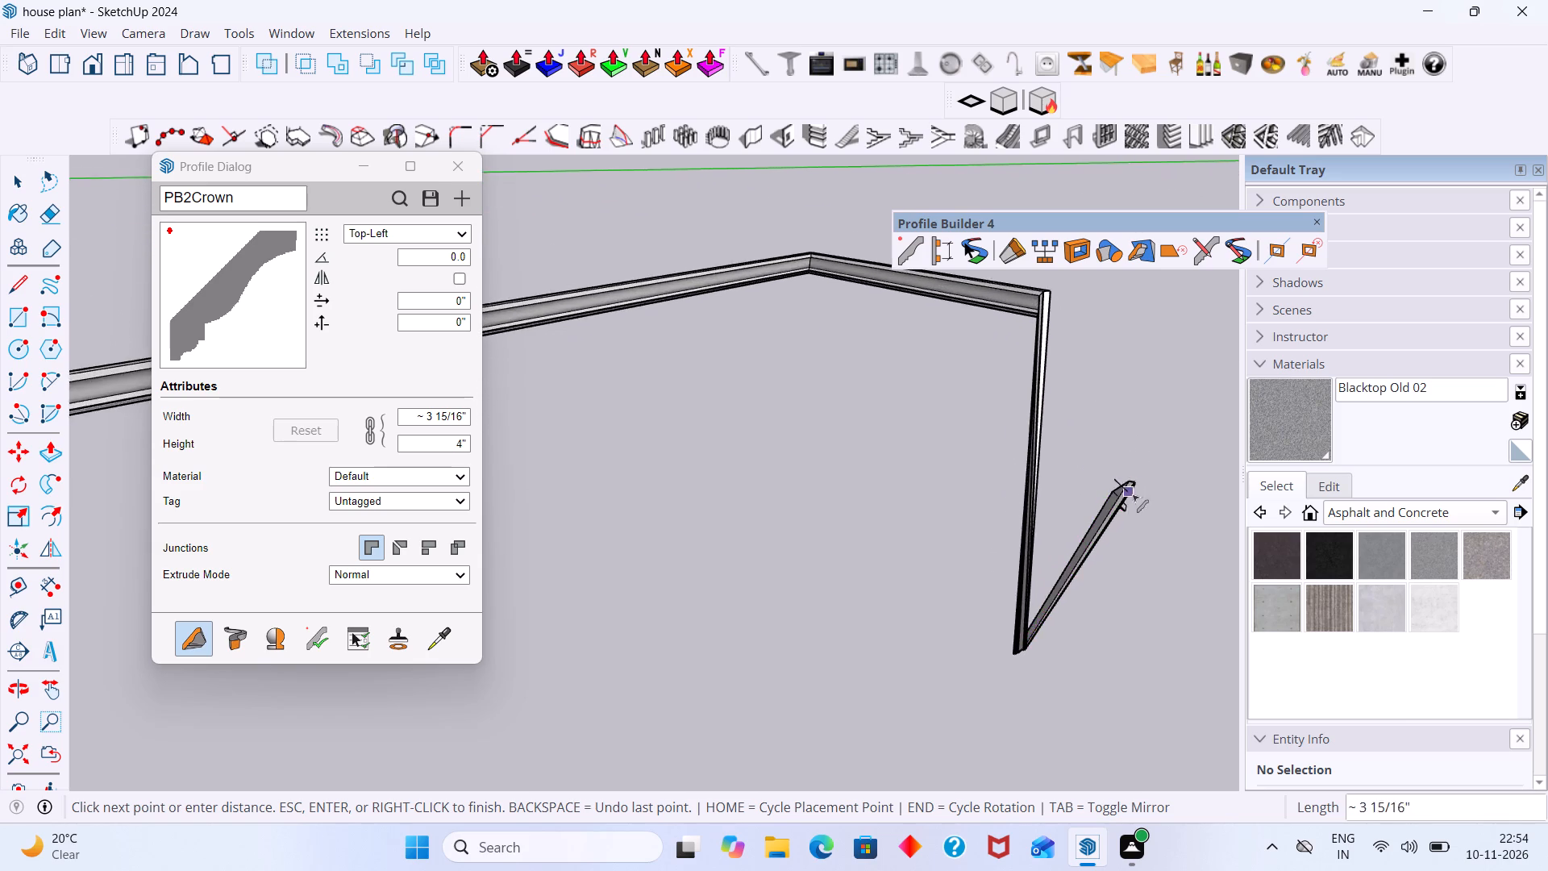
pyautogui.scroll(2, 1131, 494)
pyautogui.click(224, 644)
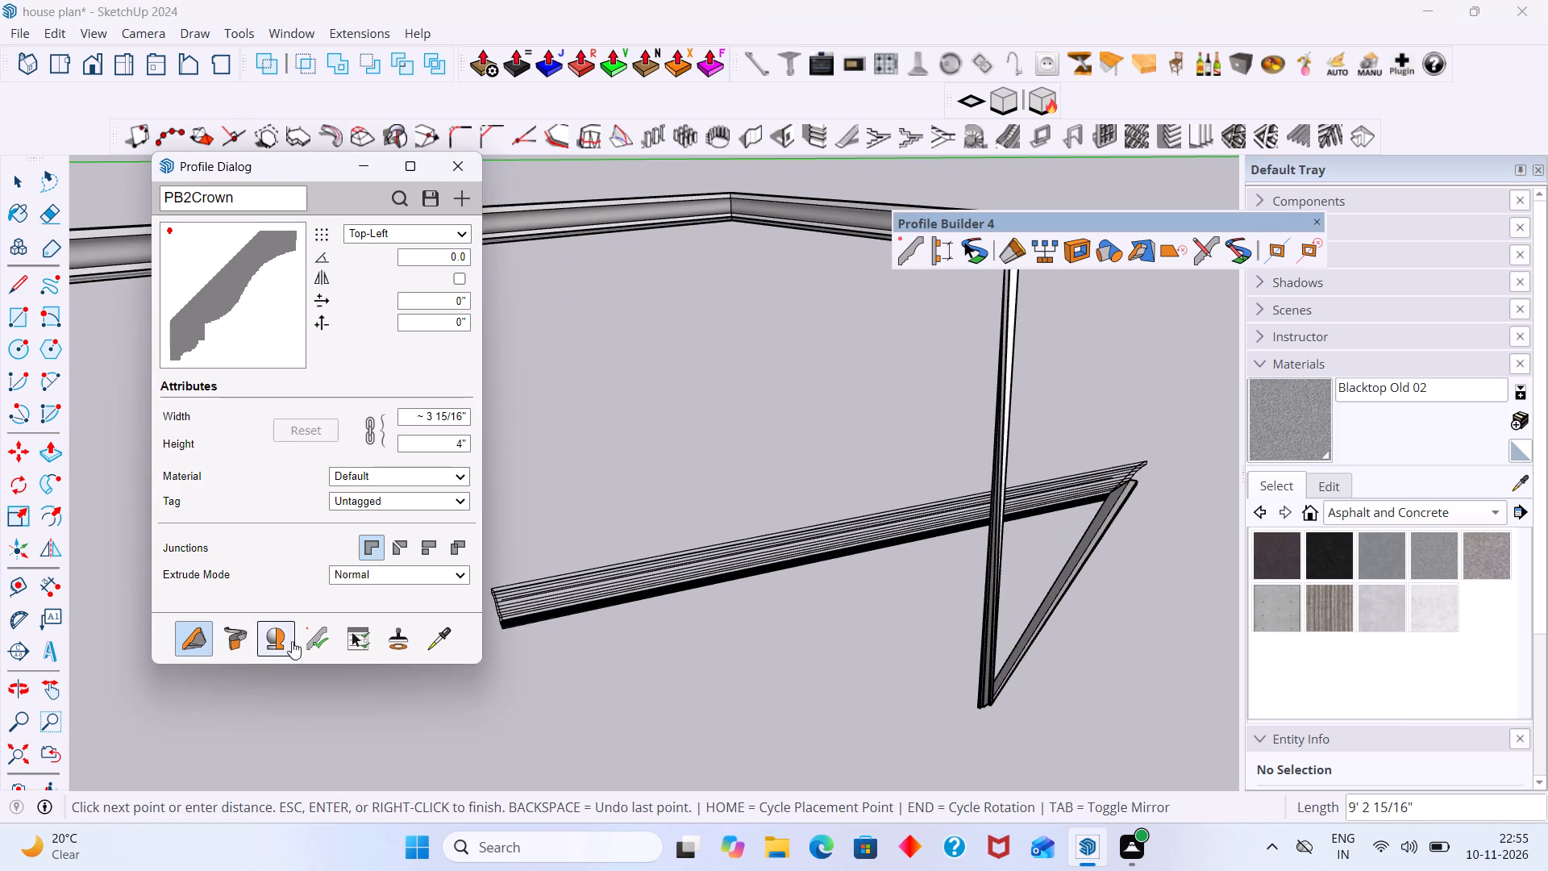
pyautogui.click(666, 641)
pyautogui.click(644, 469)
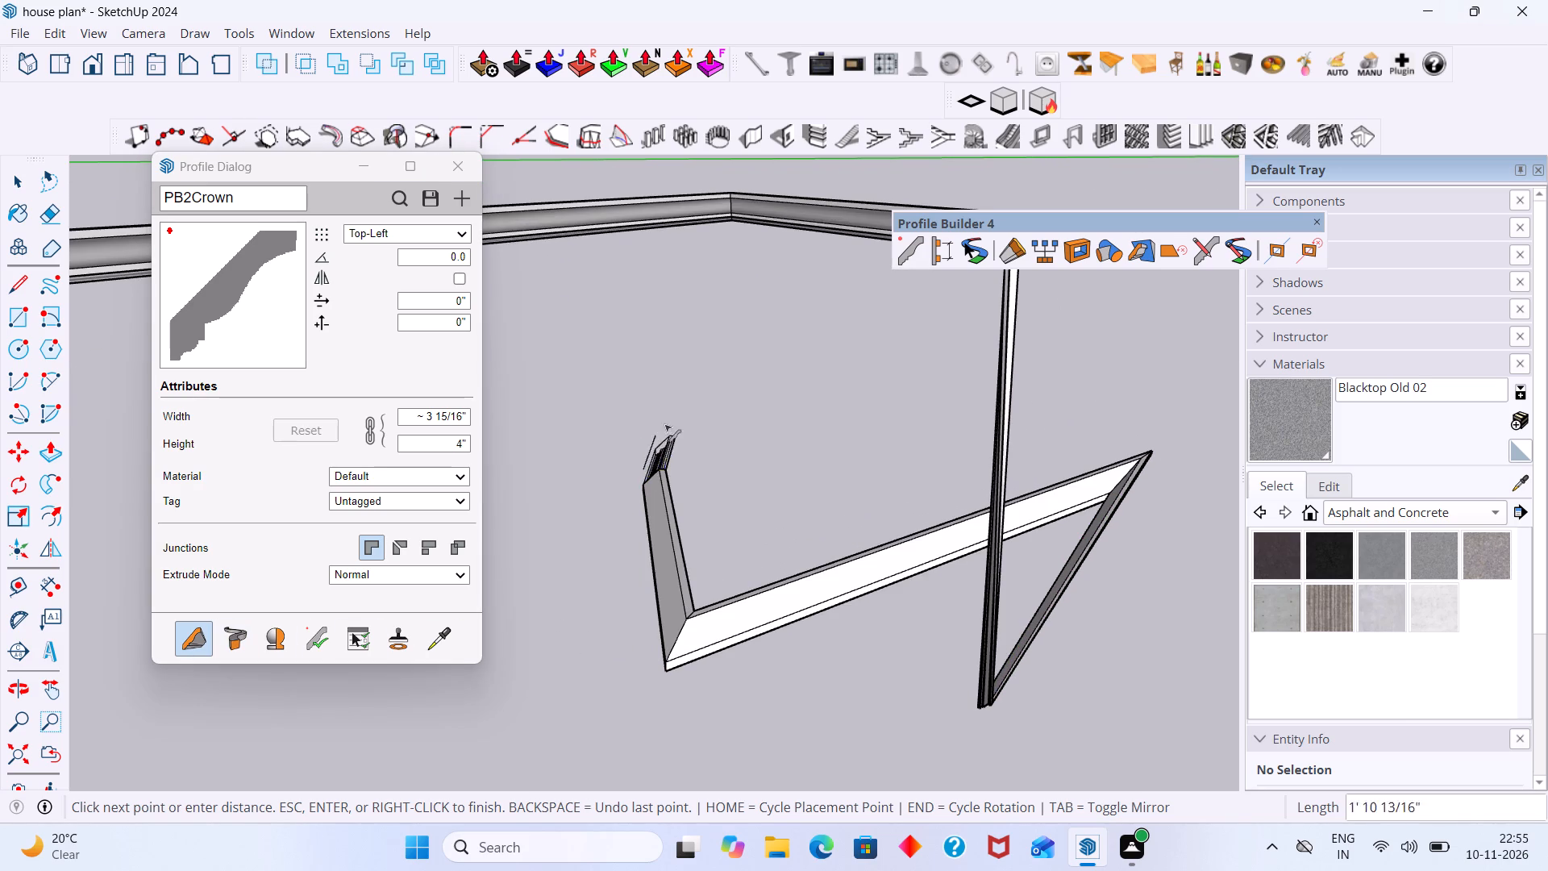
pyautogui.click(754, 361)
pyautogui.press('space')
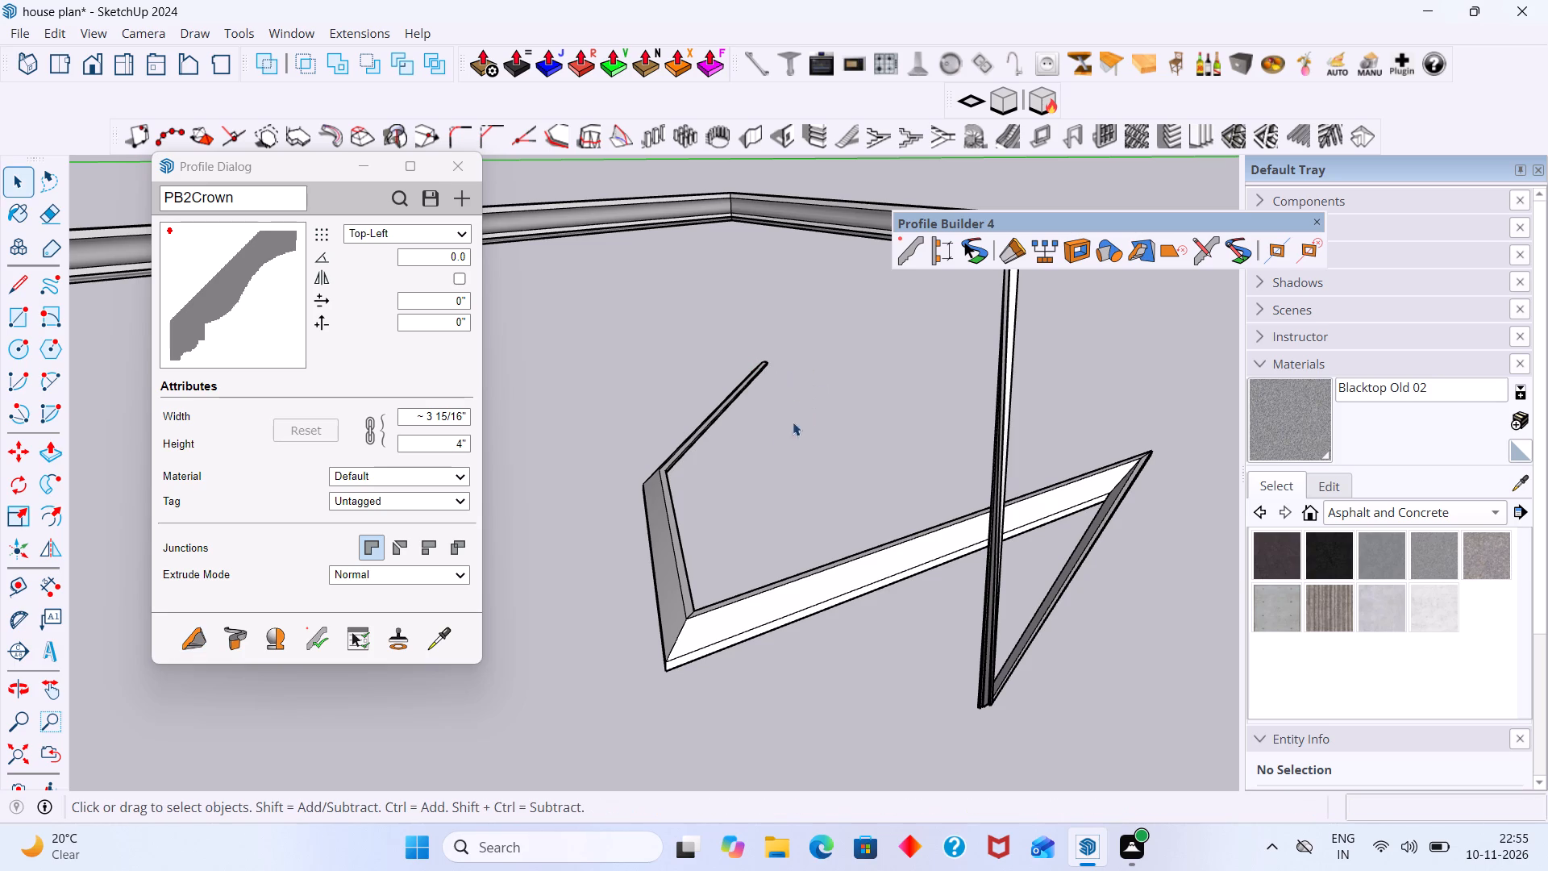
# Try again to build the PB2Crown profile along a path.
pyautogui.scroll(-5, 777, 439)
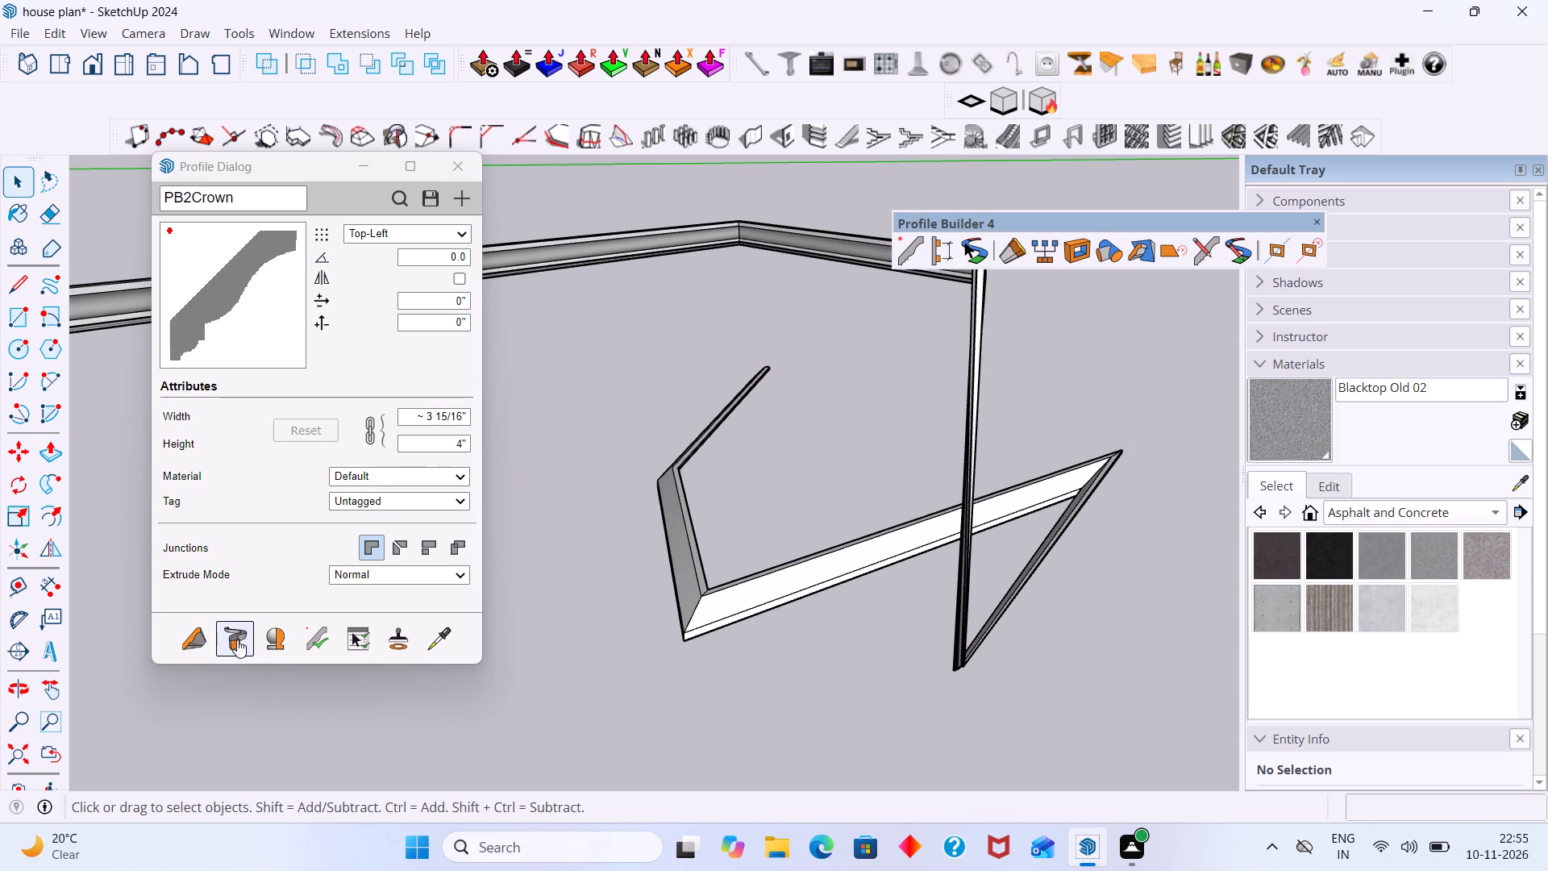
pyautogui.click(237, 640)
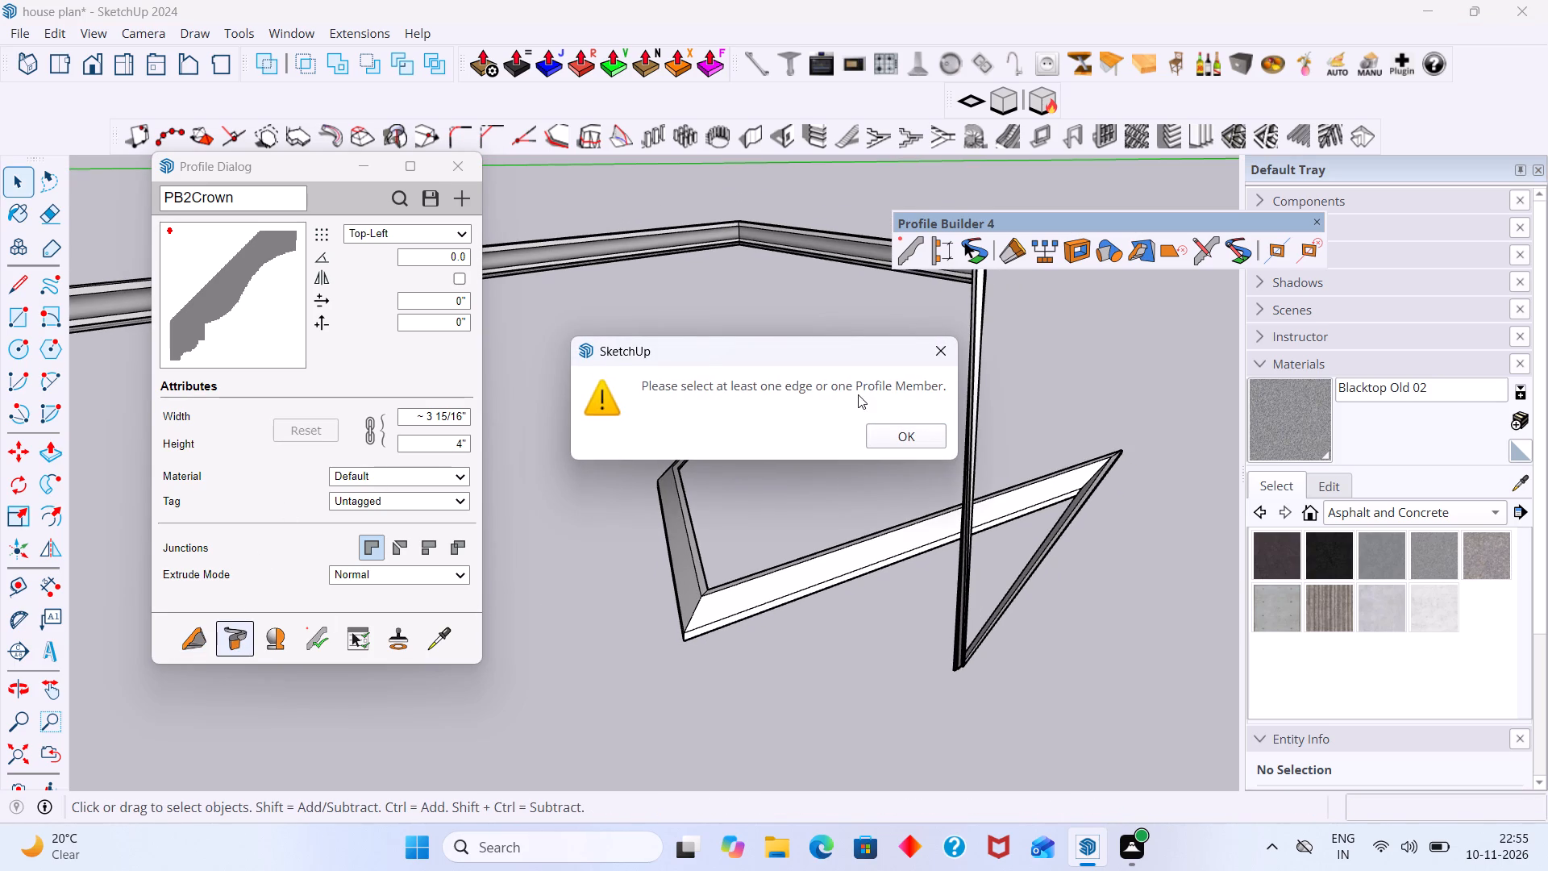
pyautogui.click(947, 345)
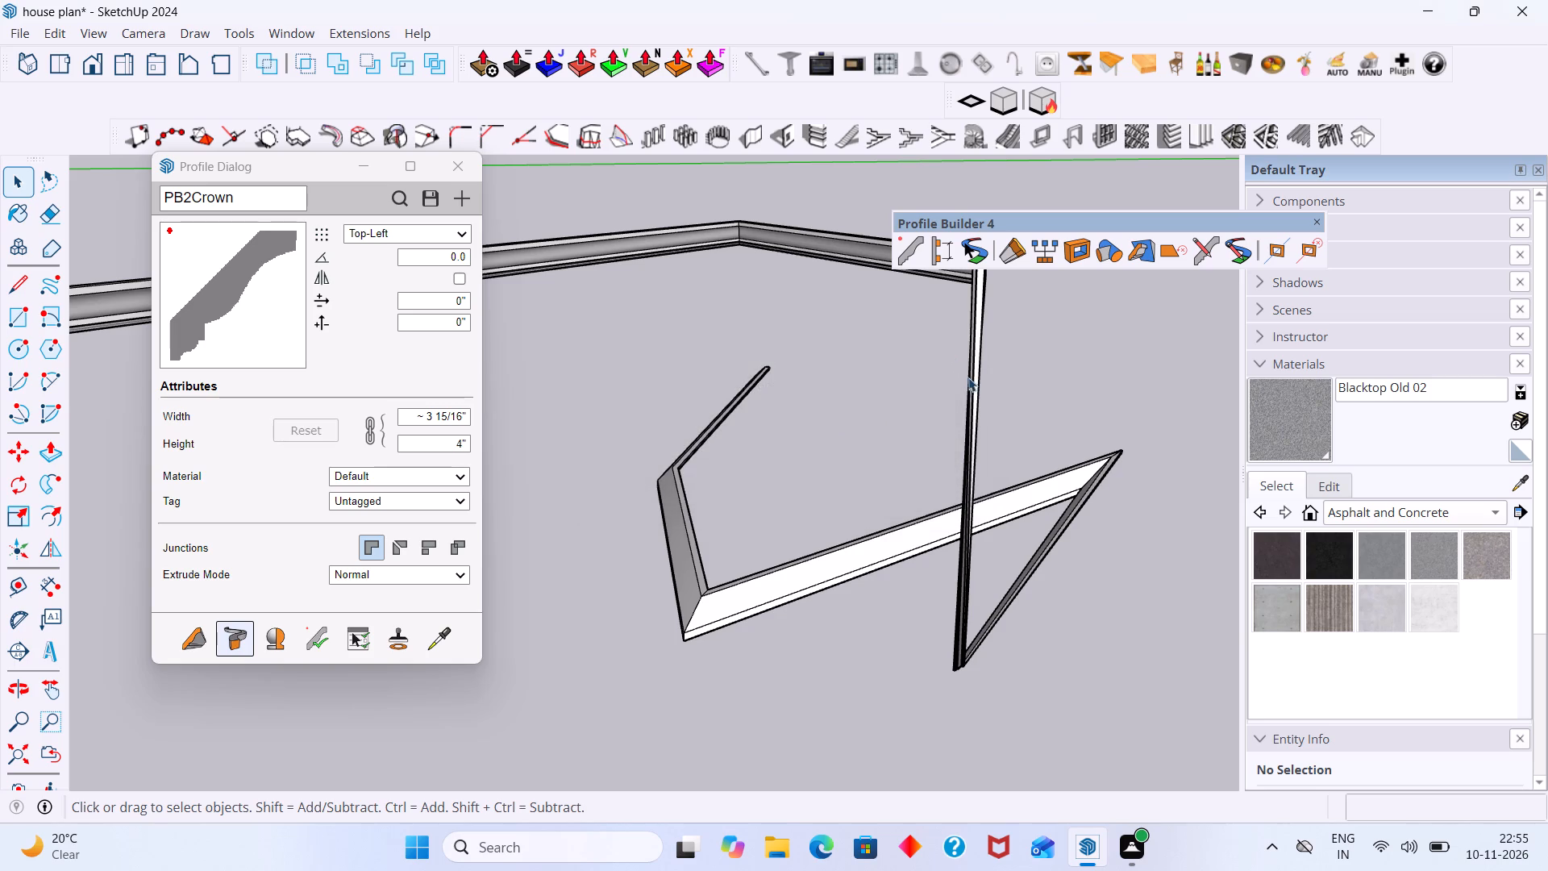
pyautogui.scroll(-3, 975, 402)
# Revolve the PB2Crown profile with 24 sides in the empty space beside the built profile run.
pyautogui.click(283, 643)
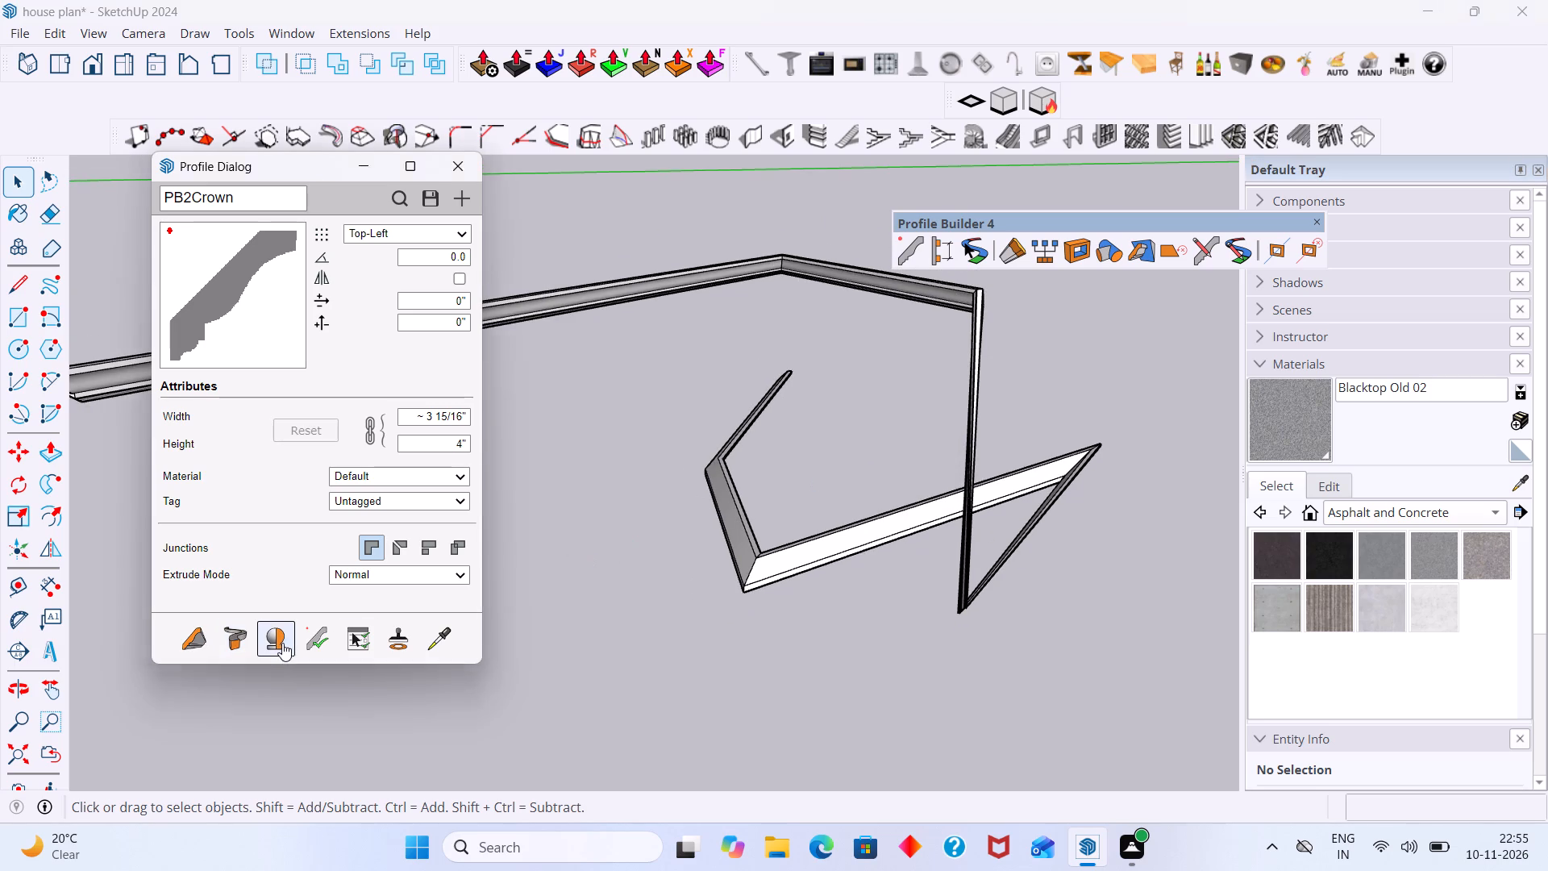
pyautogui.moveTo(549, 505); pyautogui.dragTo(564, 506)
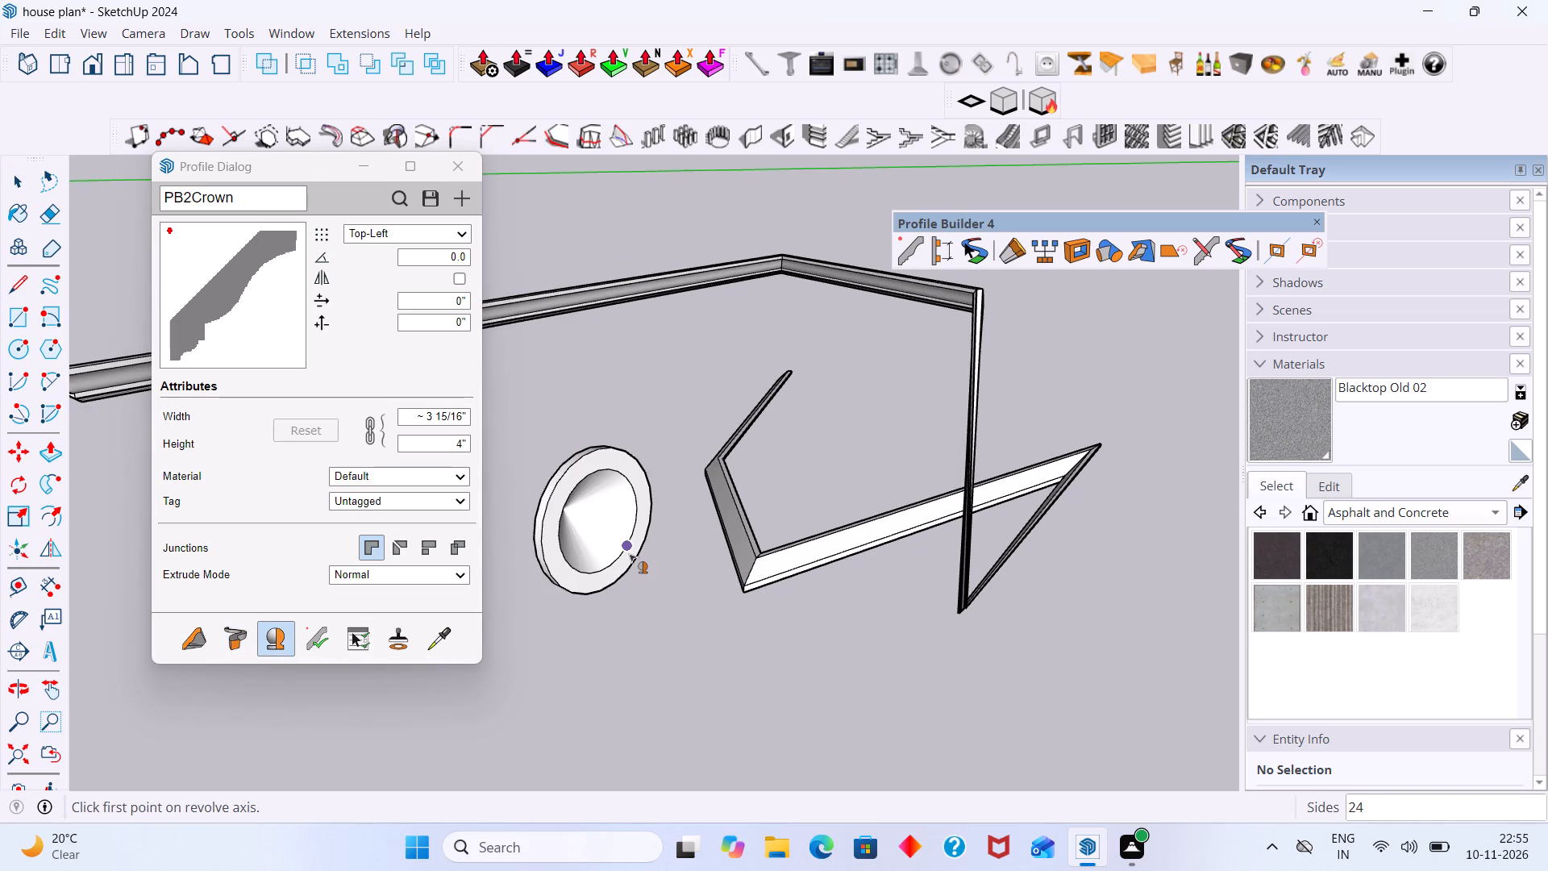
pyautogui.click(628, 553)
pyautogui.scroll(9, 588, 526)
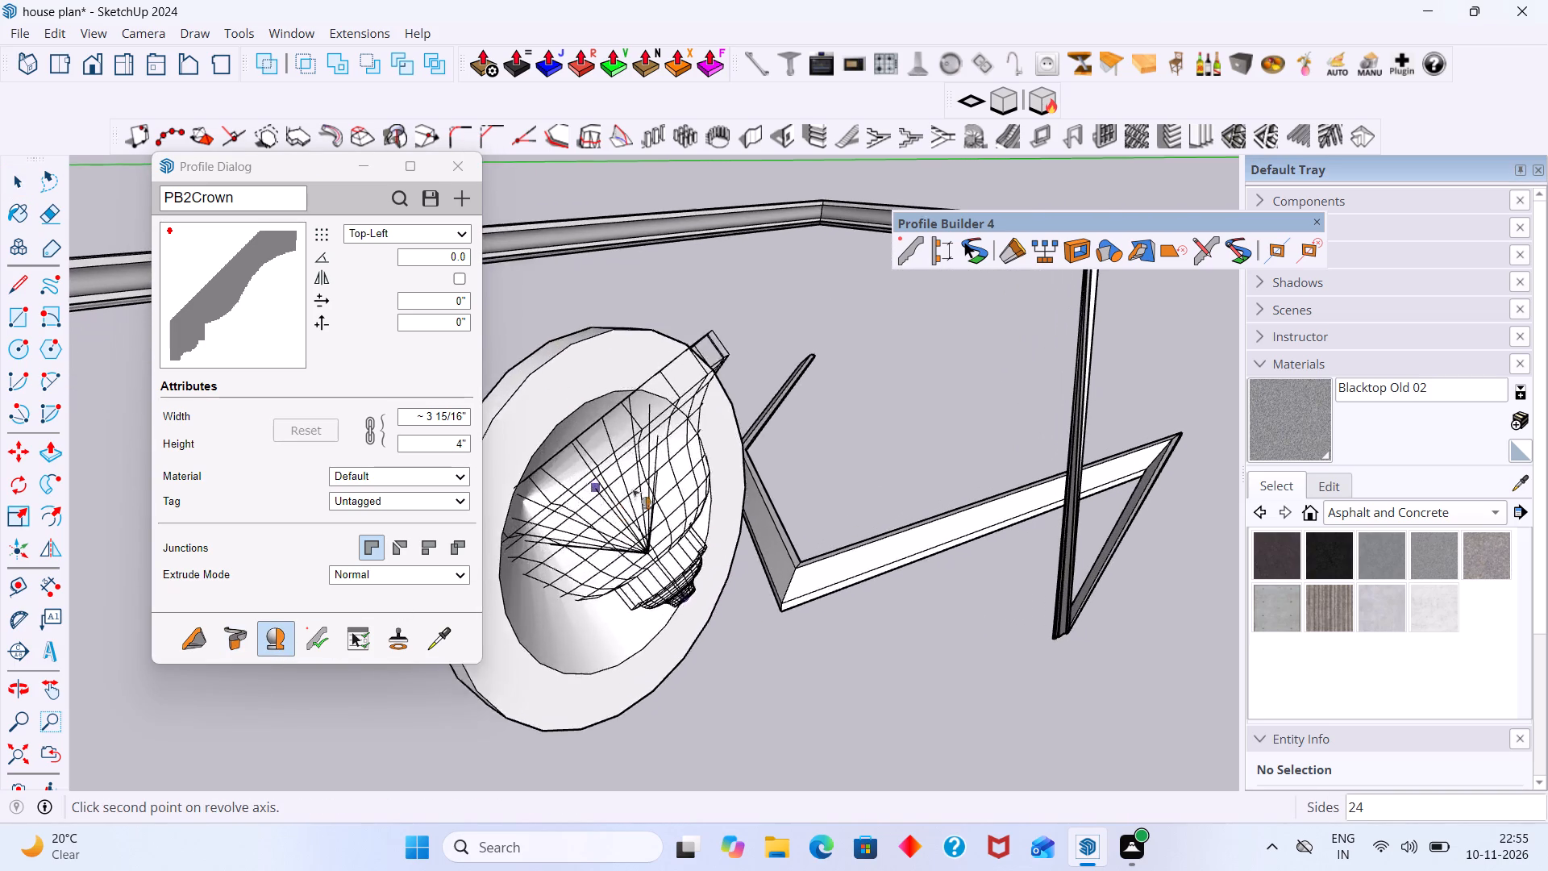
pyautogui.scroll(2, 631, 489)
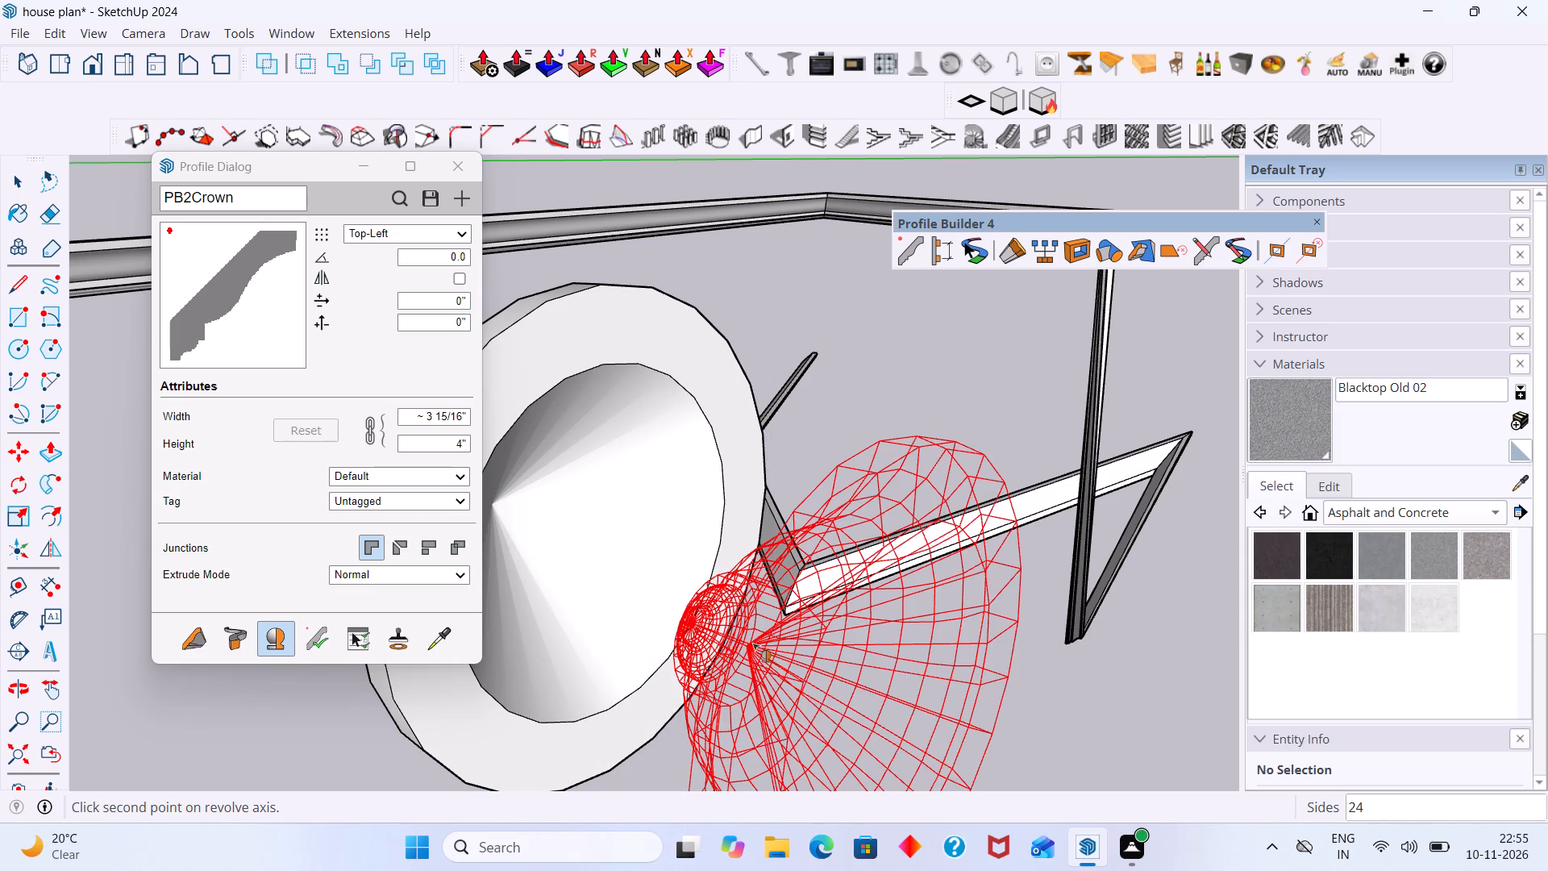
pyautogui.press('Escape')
# Examine the revolved PB2Crown shape from the side, the back and its narrow end.
pyautogui.scroll(-6, 726, 627)
pyautogui.moveTo(743, 611); pyautogui.dragTo(946, 586, button='middle')
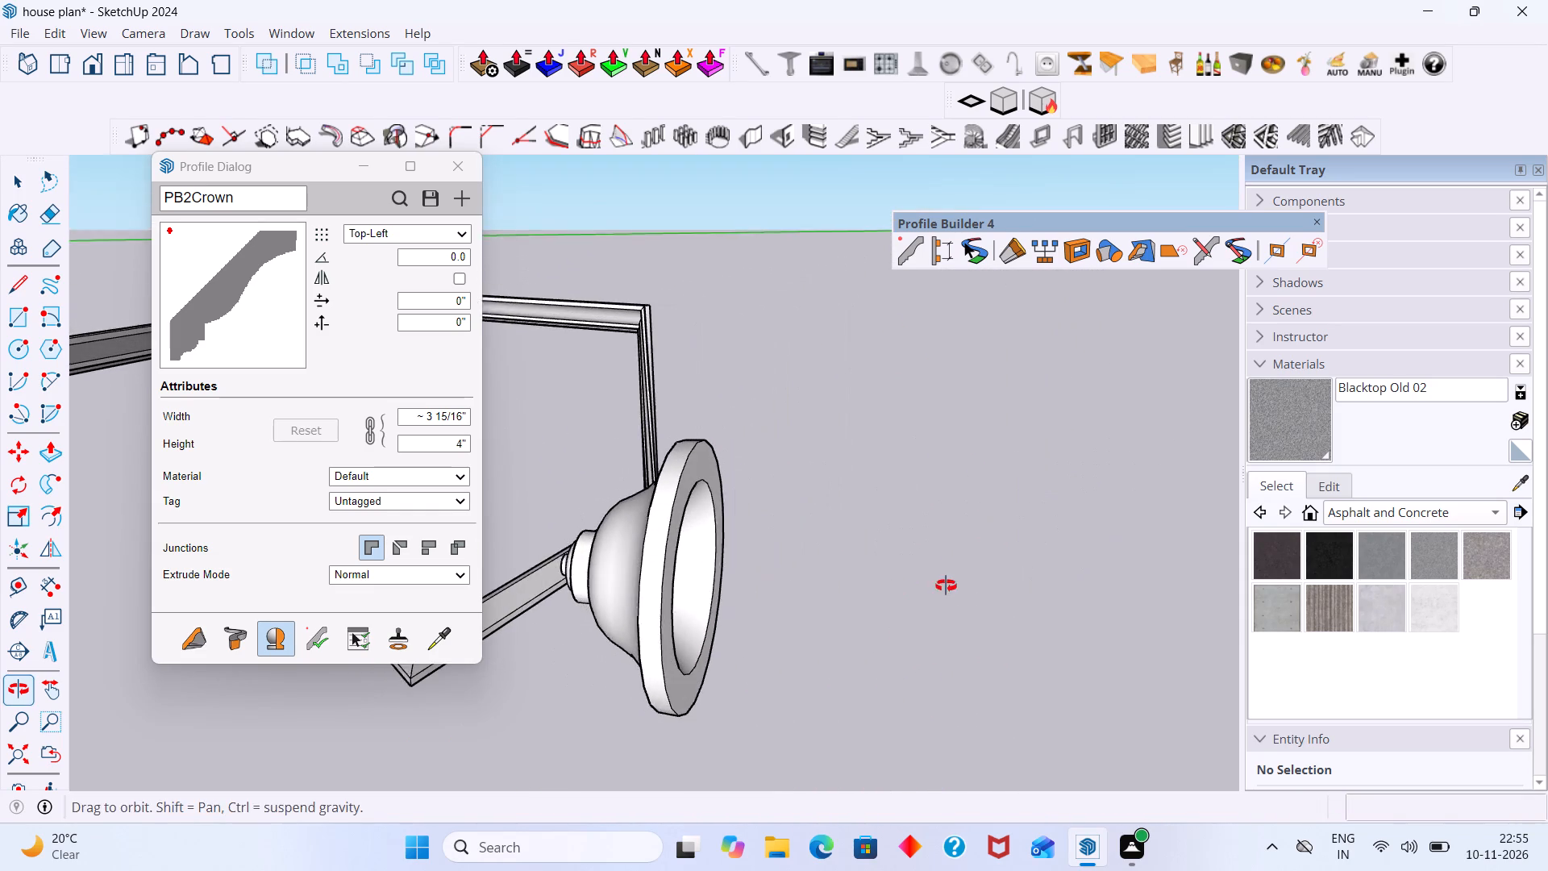
pyautogui.moveTo(946, 586); pyautogui.dragTo(949, 581, button='middle')
pyautogui.scroll(3, 759, 577)
pyautogui.moveTo(653, 567); pyautogui.dragTo(1130, 472, button='middle')
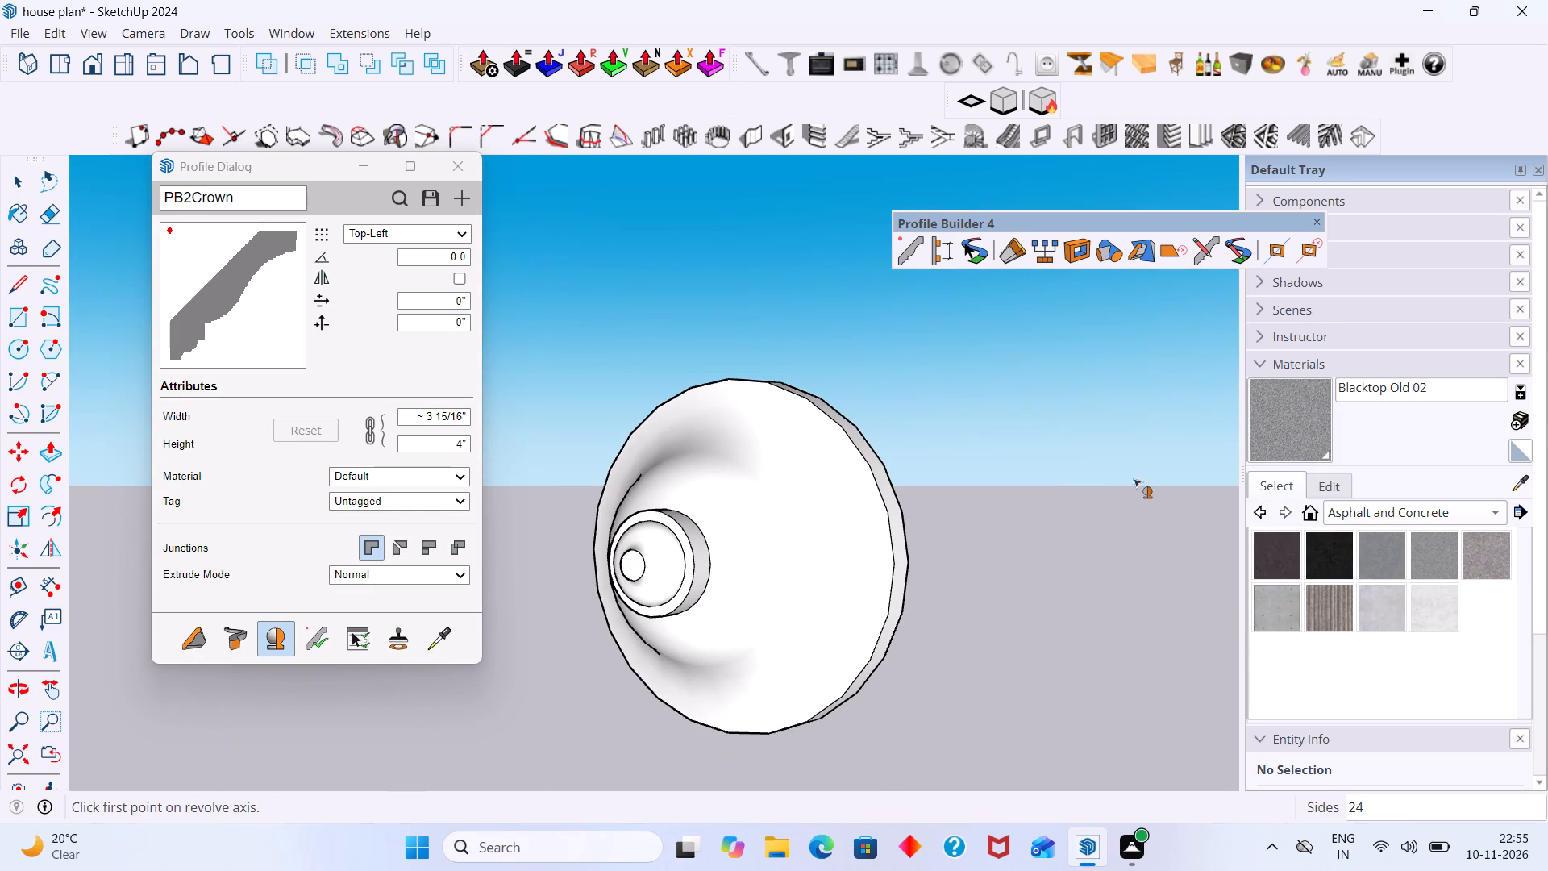
pyautogui.moveTo(751, 600); pyautogui.dragTo(809, 422, button='middle')
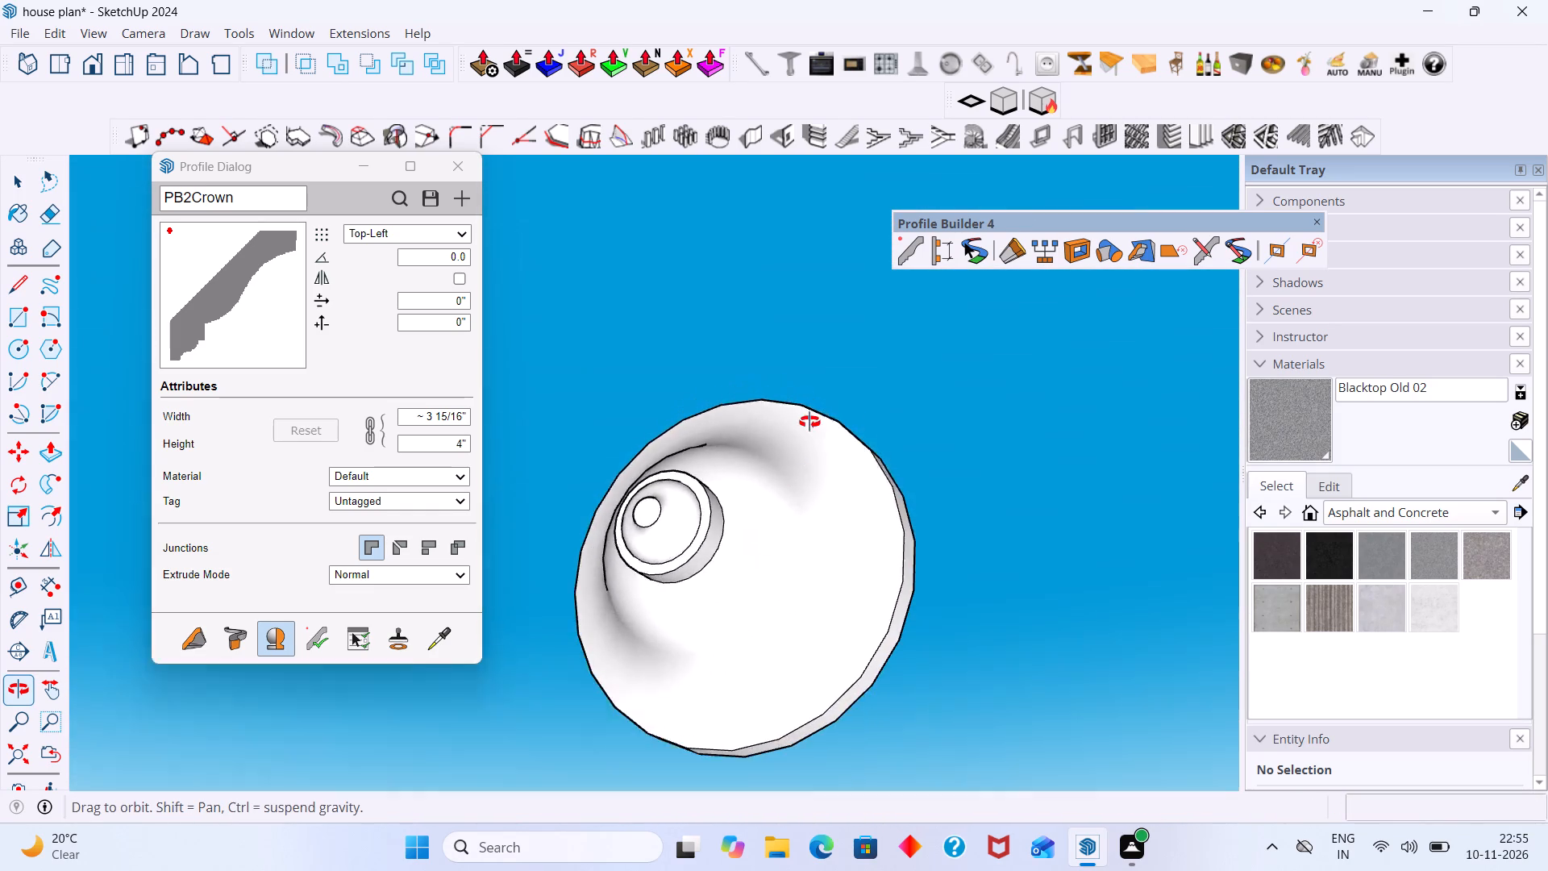
pyautogui.moveTo(809, 422); pyautogui.dragTo(1013, 449, button='middle')
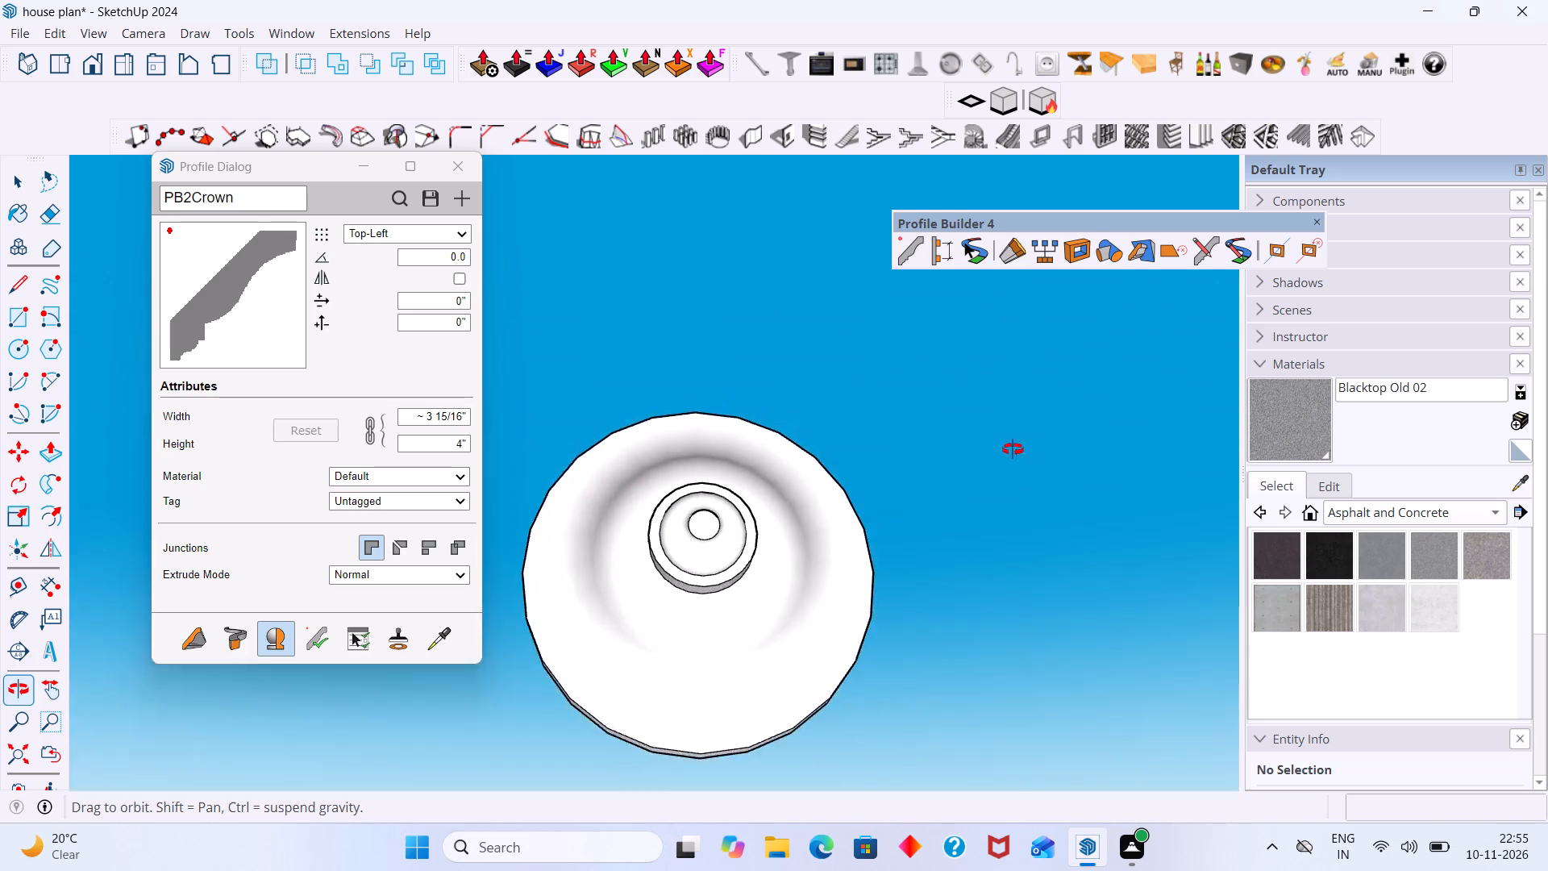
pyautogui.moveTo(1013, 449); pyautogui.dragTo(930, 319, button='middle')
pyautogui.moveTo(577, 693); pyautogui.dragTo(647, 519, button='middle')
pyautogui.scroll(4, 747, 487)
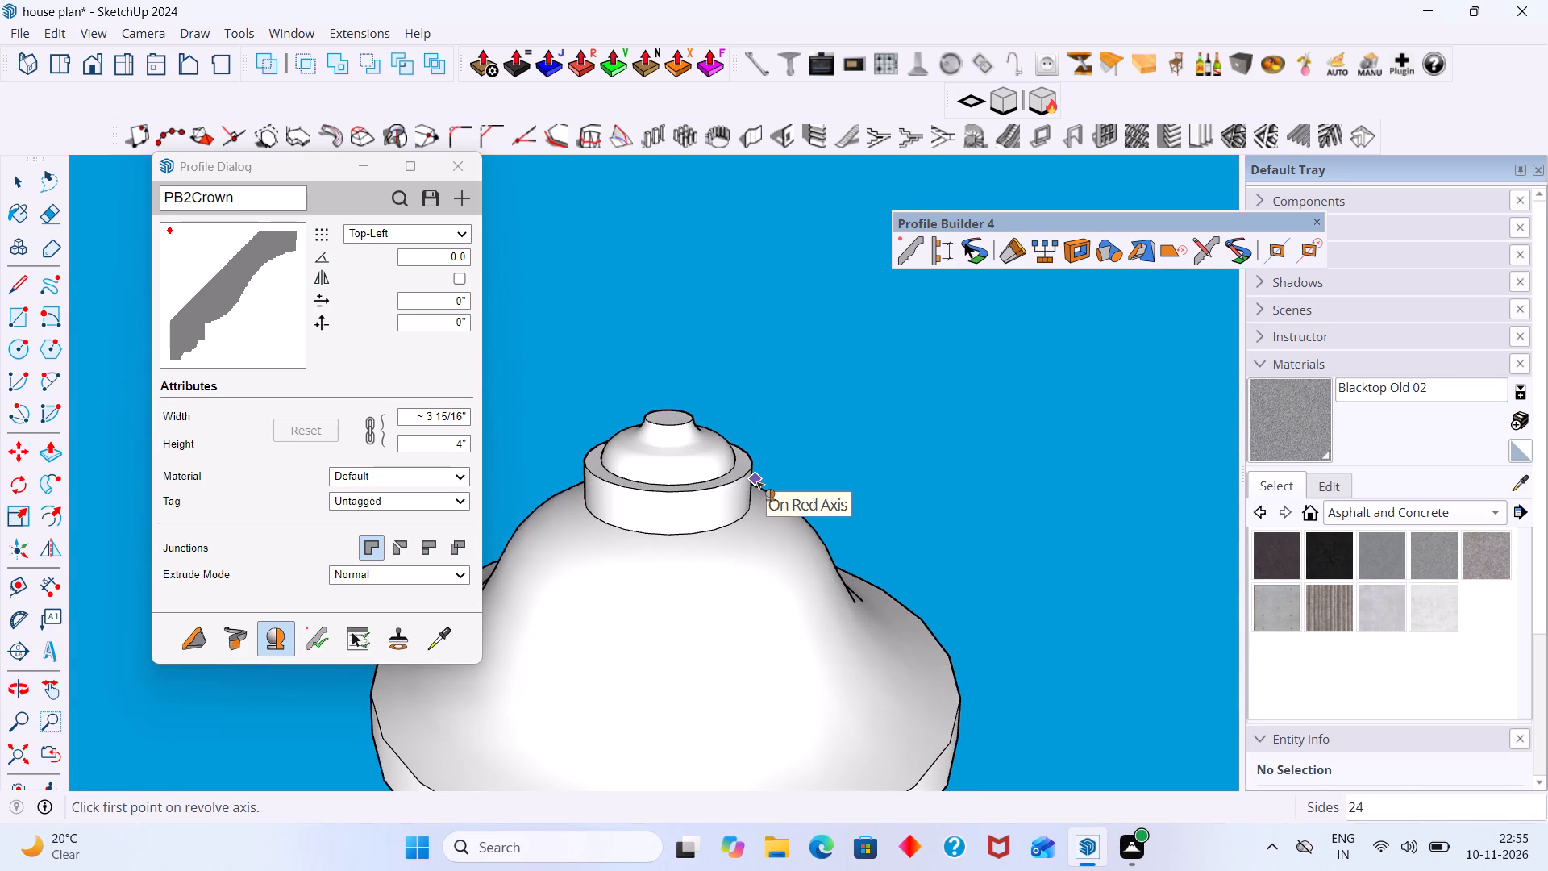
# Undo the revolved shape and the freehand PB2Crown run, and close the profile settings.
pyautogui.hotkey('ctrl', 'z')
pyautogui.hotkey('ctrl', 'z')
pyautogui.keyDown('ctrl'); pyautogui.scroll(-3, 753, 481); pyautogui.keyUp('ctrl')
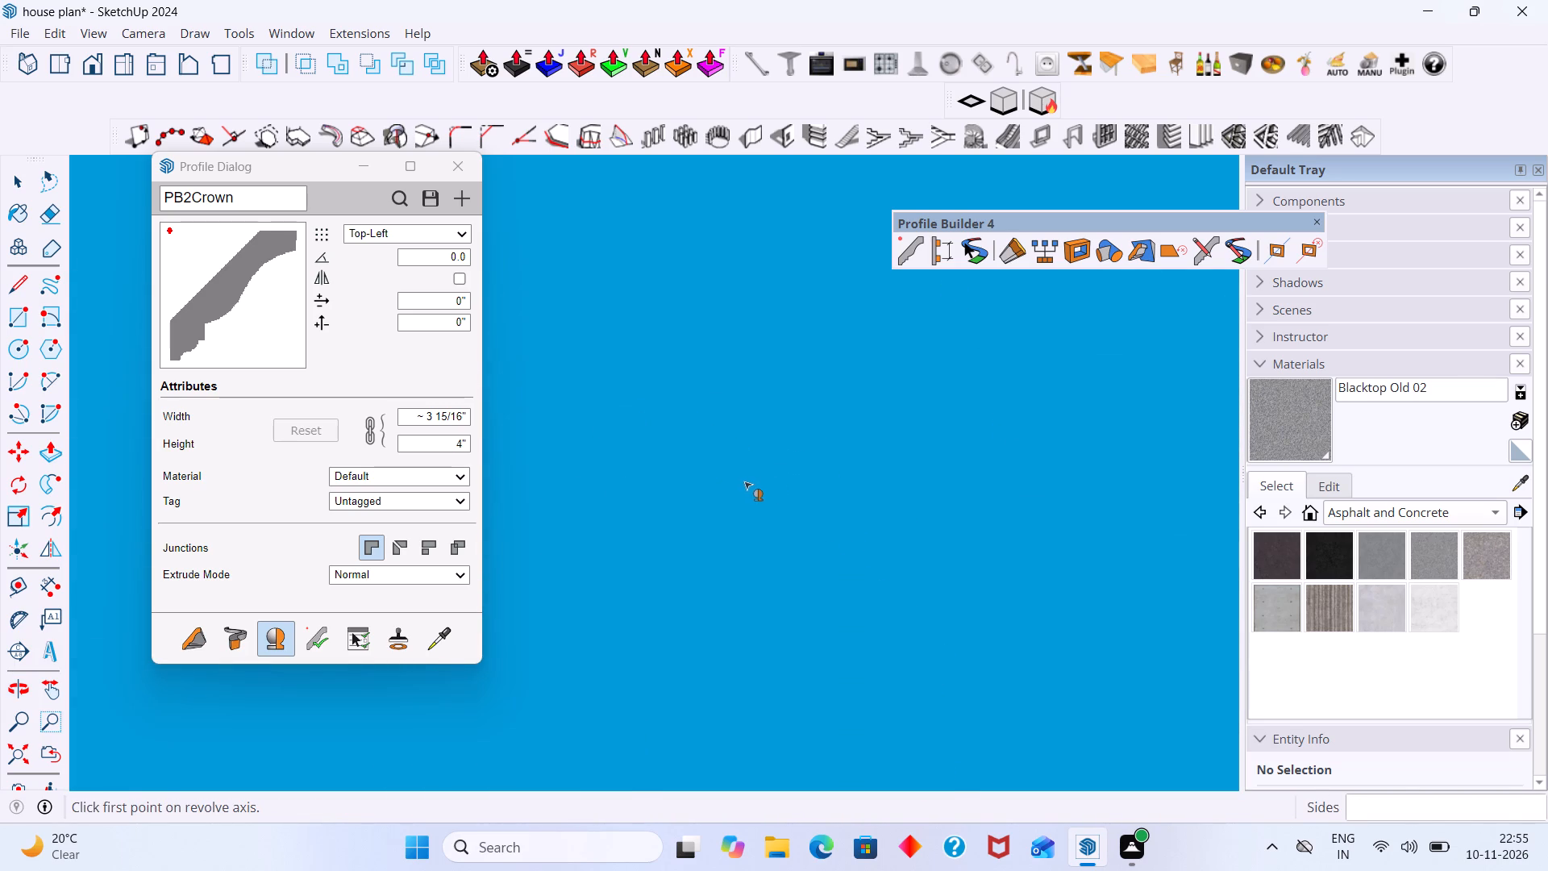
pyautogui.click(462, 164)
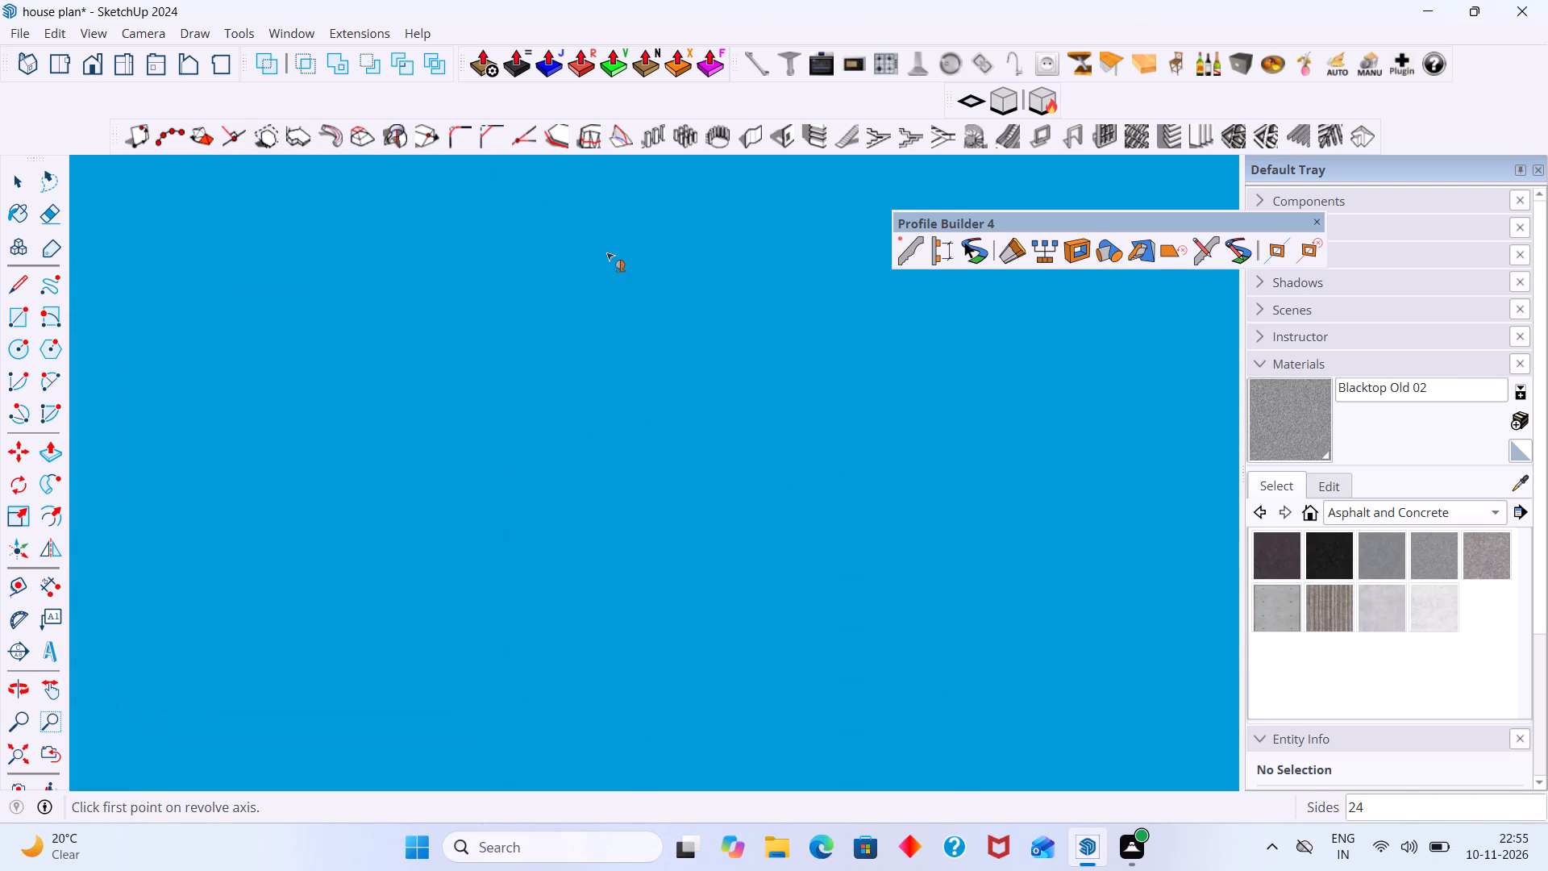
# Bring the whole house model back into view and look over its front facade from above.
pyautogui.scroll(-20, 605, 252)
pyautogui.scroll(-5, 605, 252)
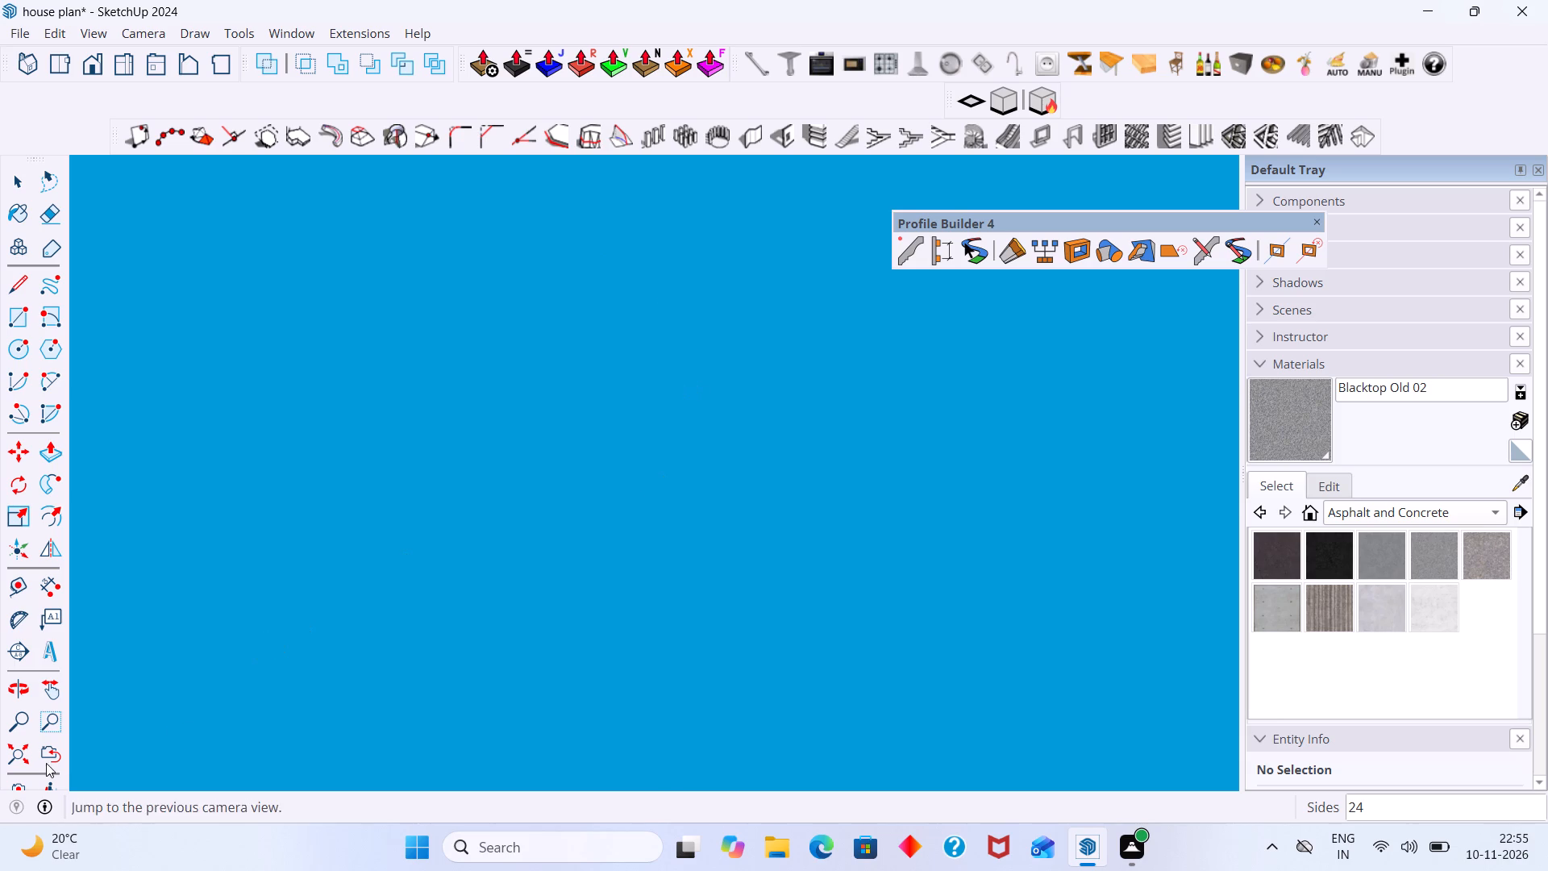
pyautogui.click(13, 750)
pyautogui.scroll(-6, 462, 611)
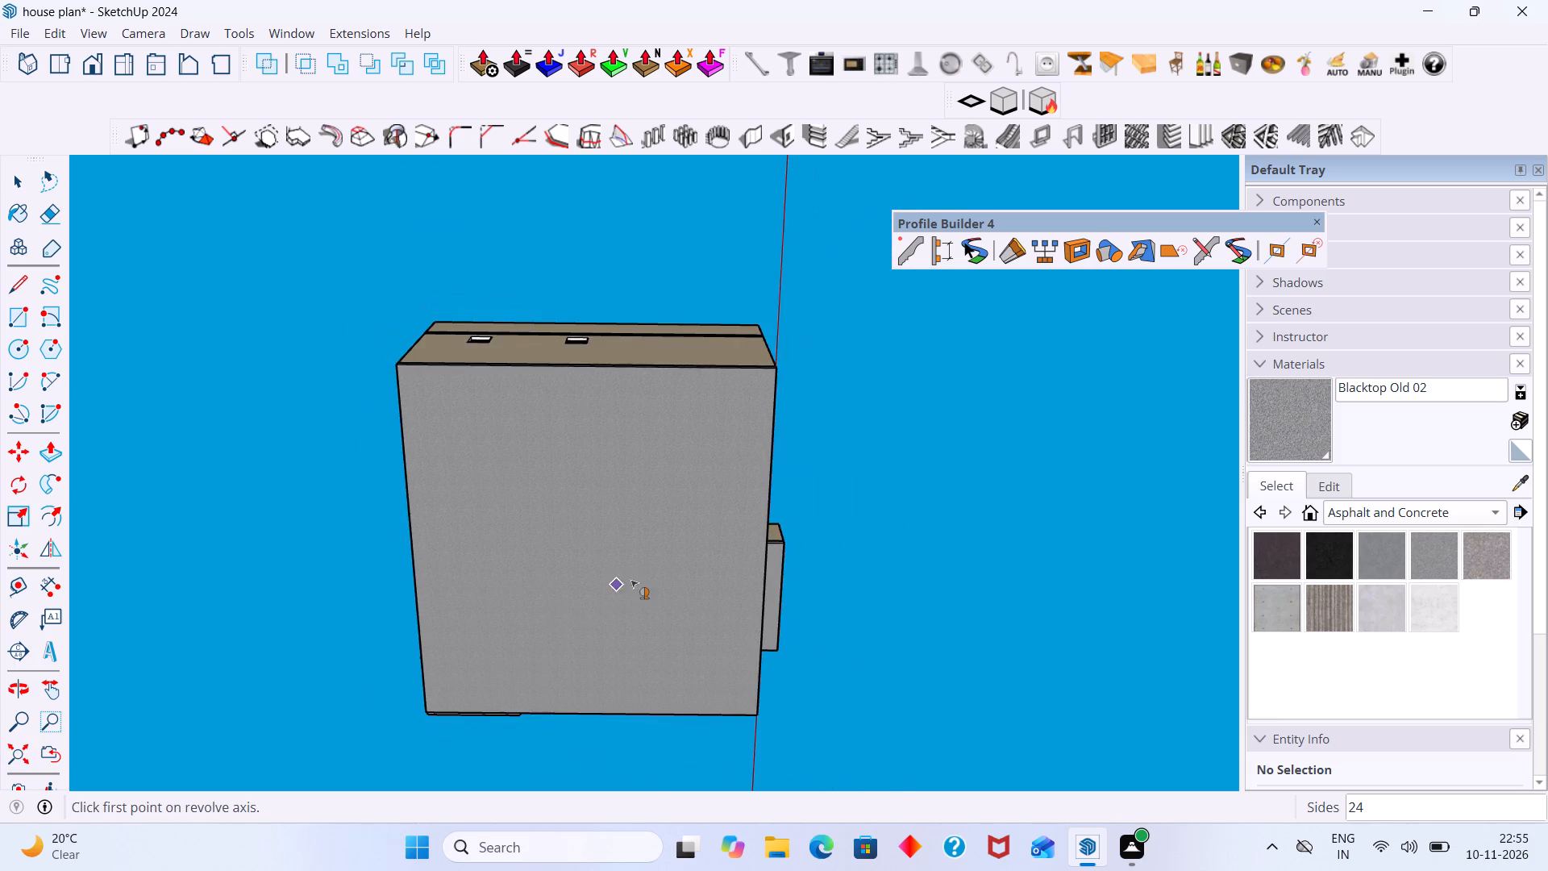
pyautogui.moveTo(630, 579); pyautogui.dragTo(581, 730, button='middle')
pyautogui.moveTo(718, 455); pyautogui.dragTo(789, 865, button='middle')
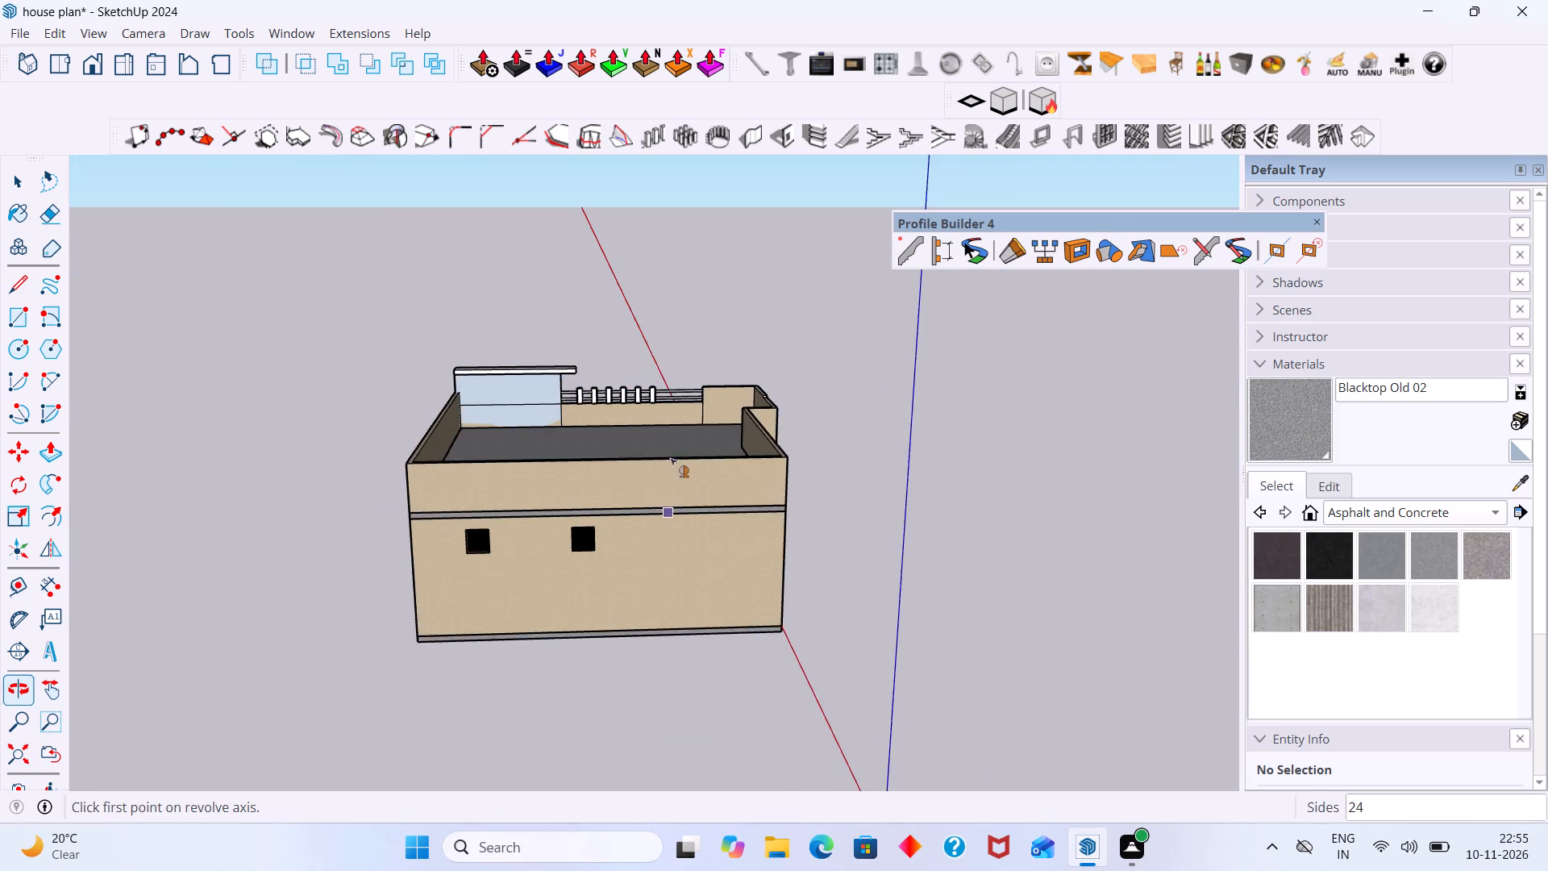
pyautogui.moveTo(676, 485); pyautogui.dragTo(723, 708, button='middle')
pyautogui.moveTo(802, 521); pyautogui.dragTo(248, 519, button='middle')
pyautogui.moveTo(859, 443); pyautogui.dragTo(470, 432, button='middle')
pyautogui.moveTo(709, 561); pyautogui.dragTo(598, 391, button='middle')
pyautogui.scroll(4, 938, 469)
pyautogui.moveTo(814, 431); pyautogui.dragTo(682, 431, button='middle')
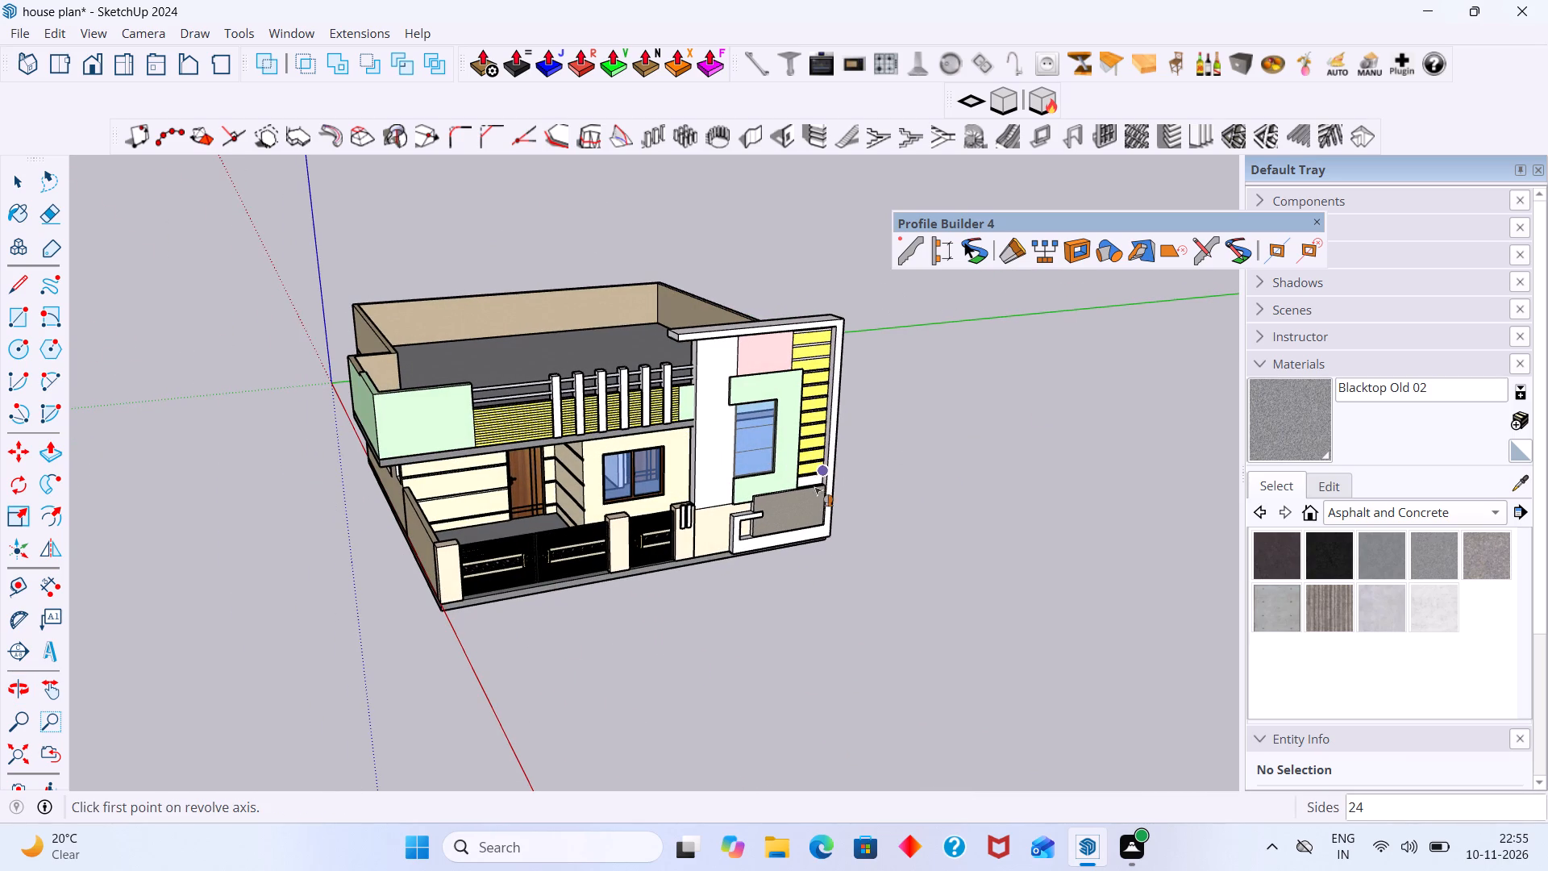
pyautogui.press('space')
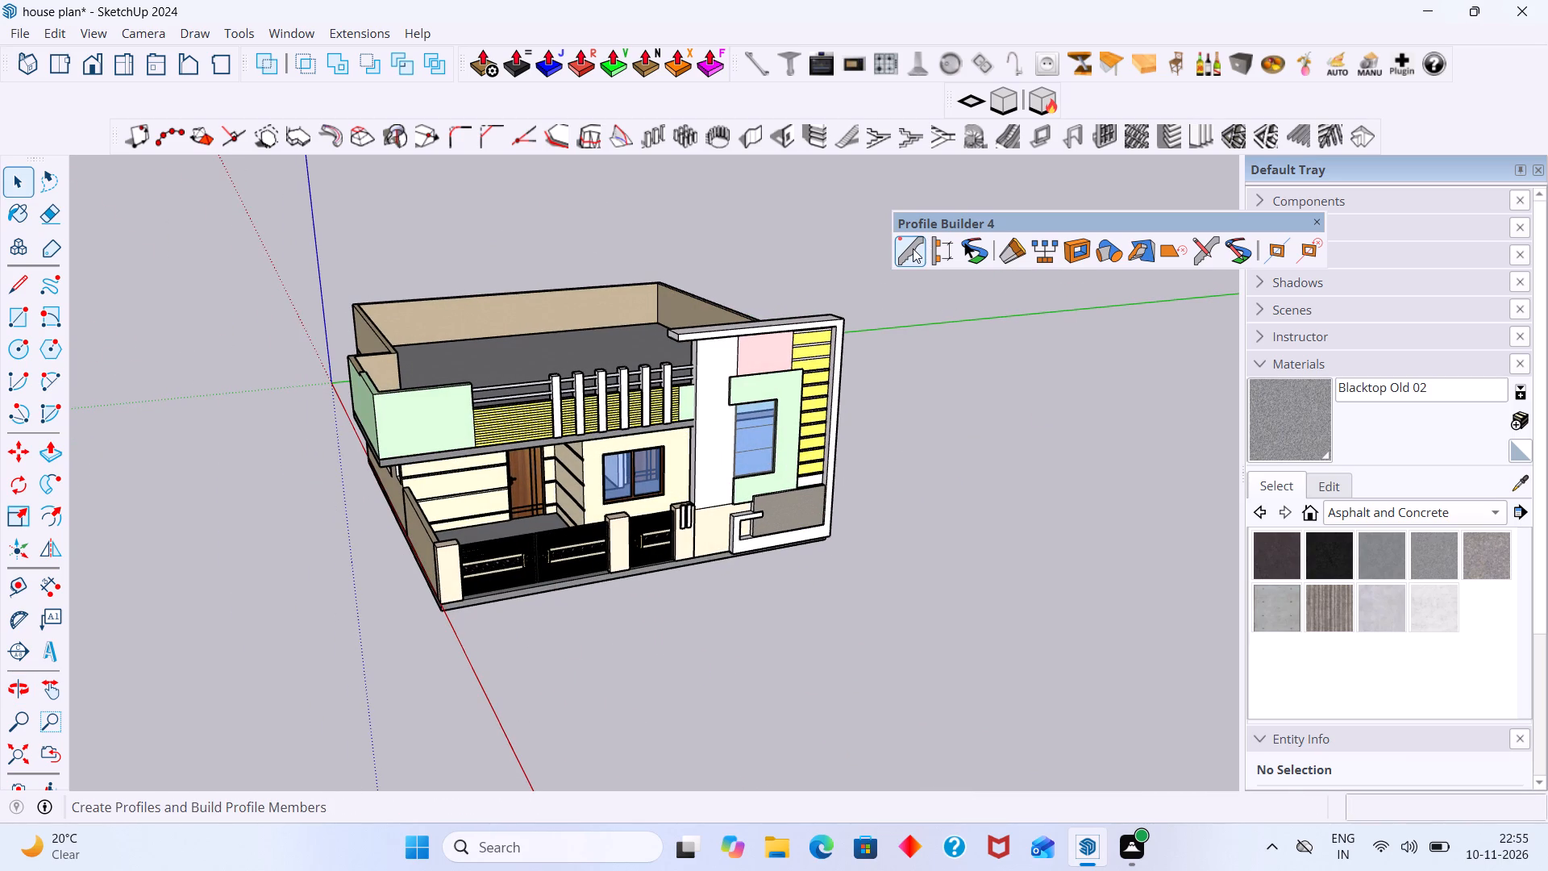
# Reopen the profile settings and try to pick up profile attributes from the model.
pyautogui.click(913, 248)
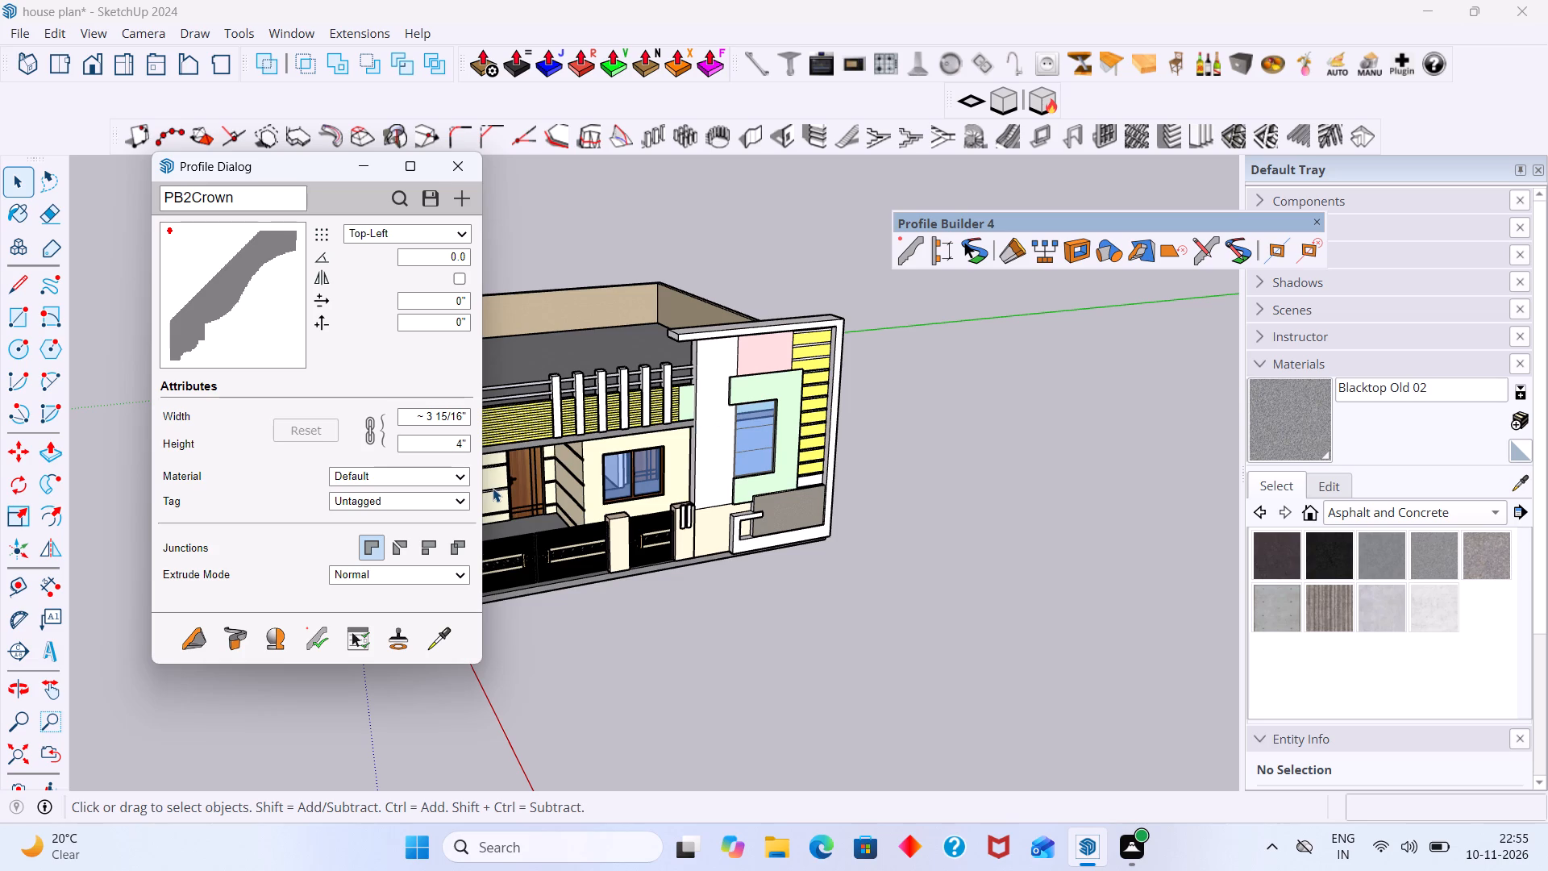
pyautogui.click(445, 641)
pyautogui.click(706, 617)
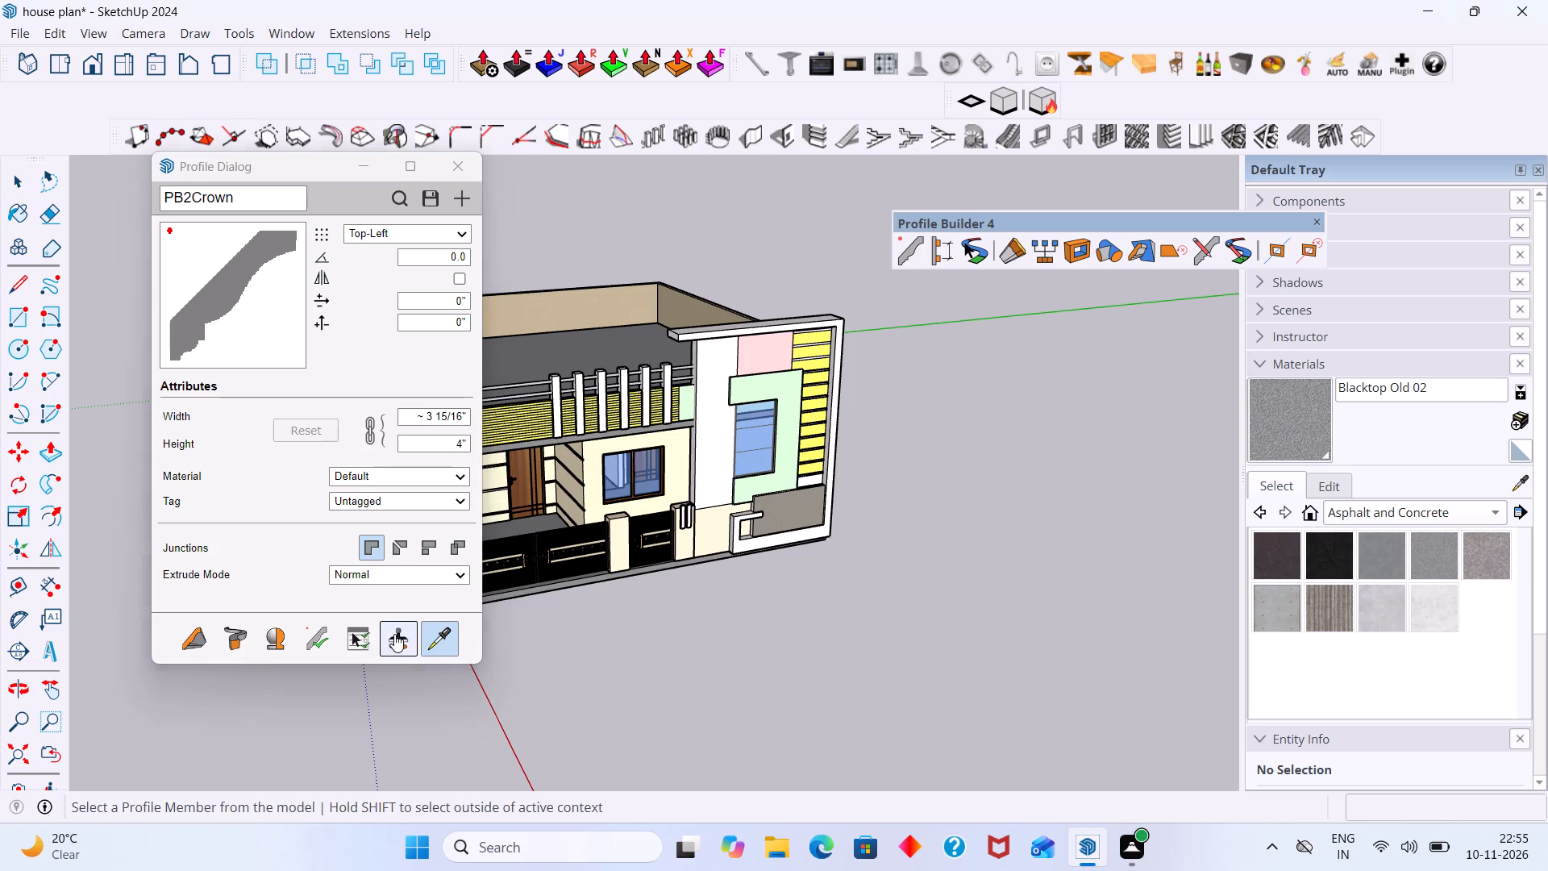
# Place the PB2Crown profile outline as a component on the ground in front of the house's gate.
pyautogui.click(394, 634)
pyautogui.click(642, 651)
pyautogui.scroll(9, 668, 663)
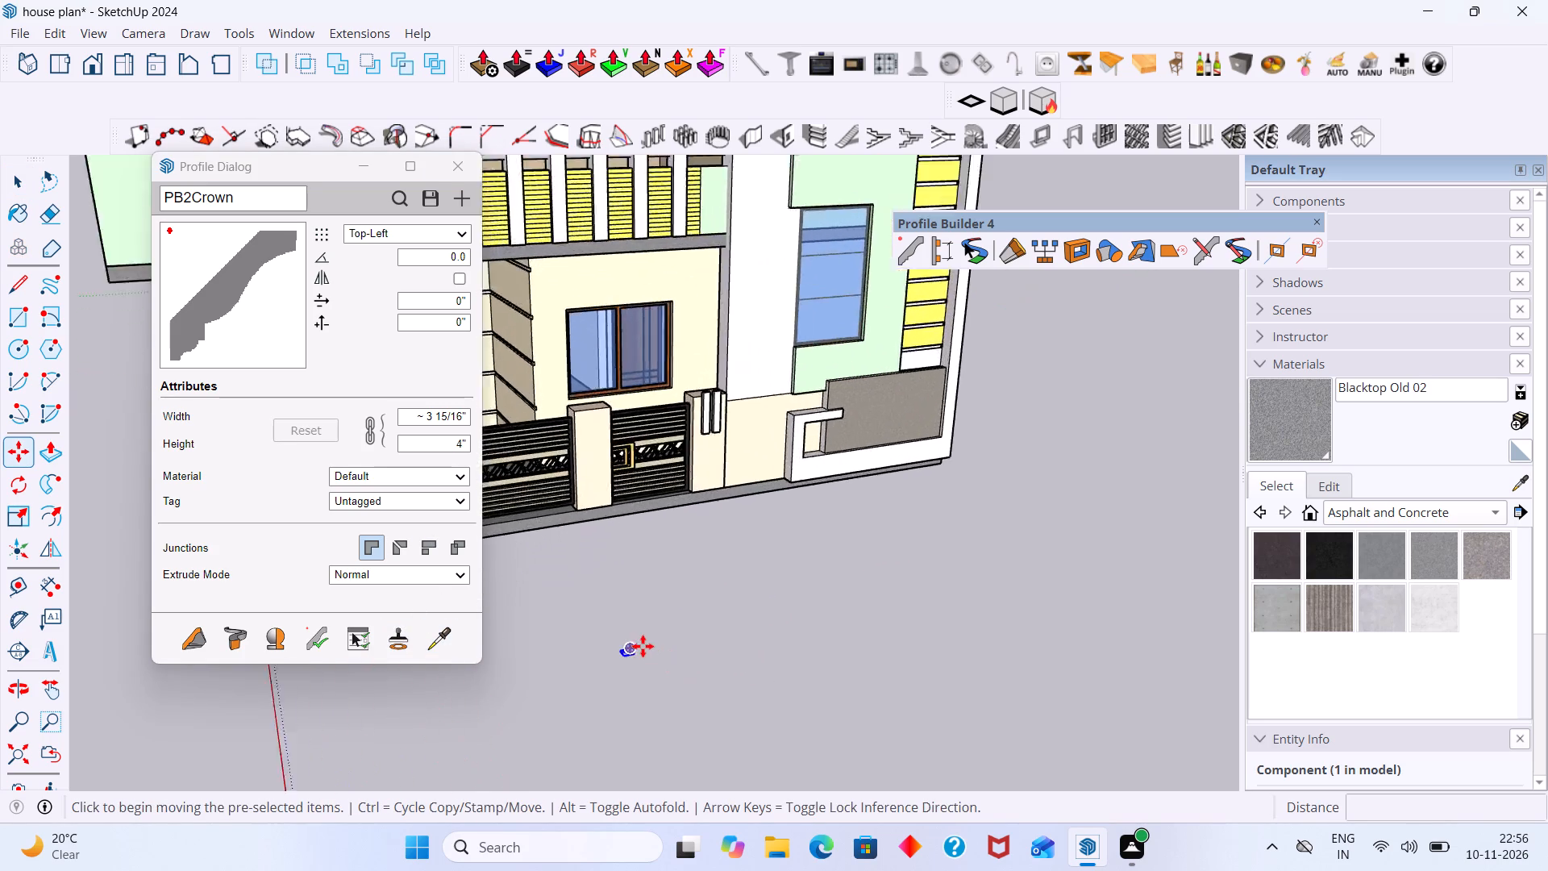
pyautogui.scroll(20, 643, 646)
pyautogui.scroll(3, 643, 646)
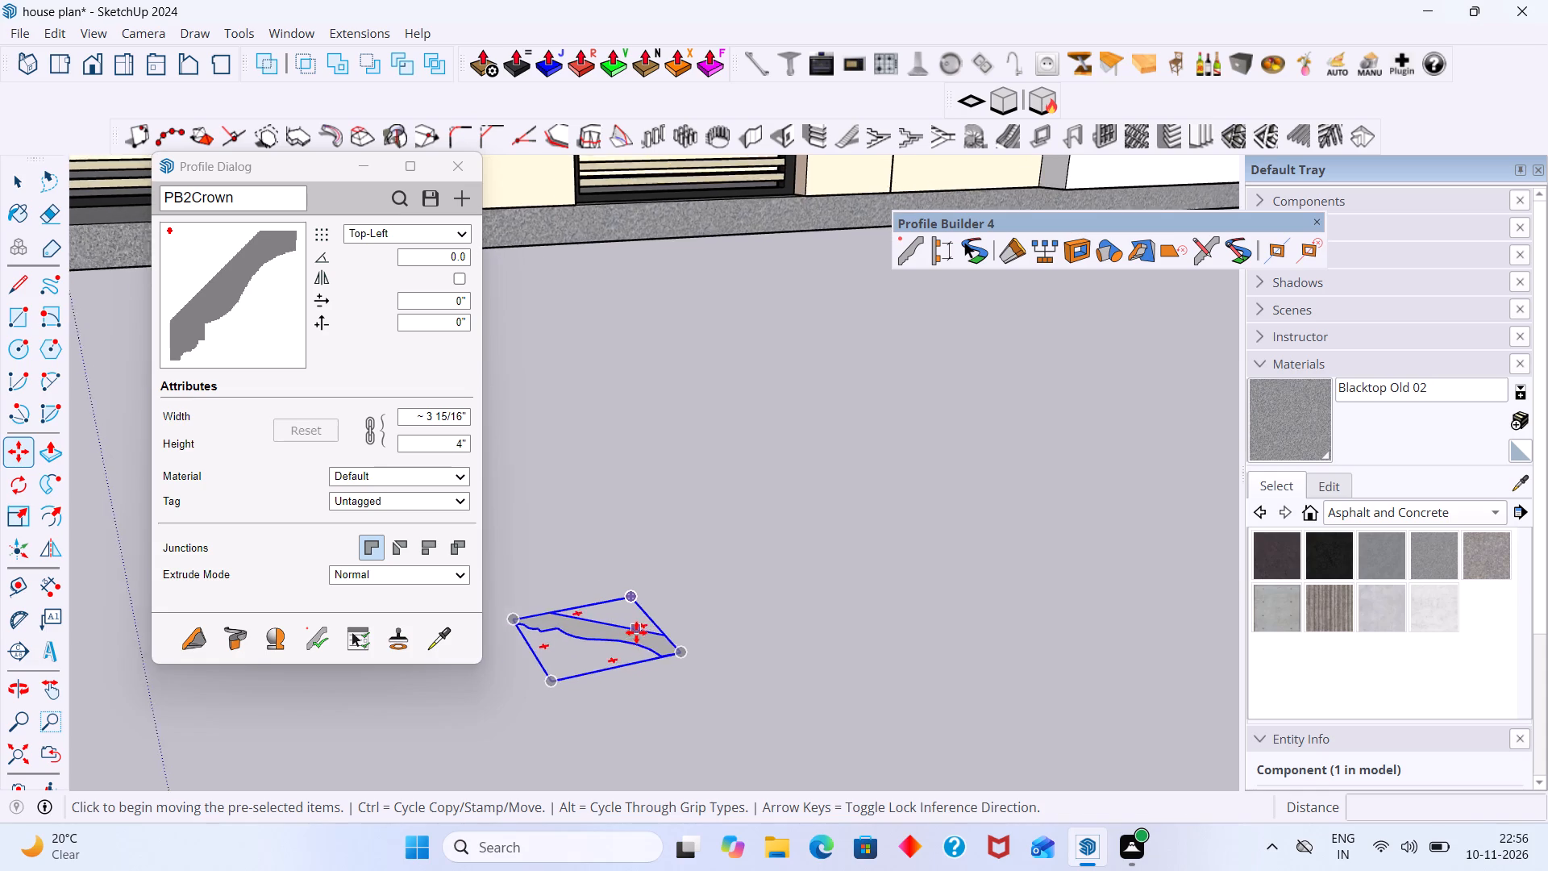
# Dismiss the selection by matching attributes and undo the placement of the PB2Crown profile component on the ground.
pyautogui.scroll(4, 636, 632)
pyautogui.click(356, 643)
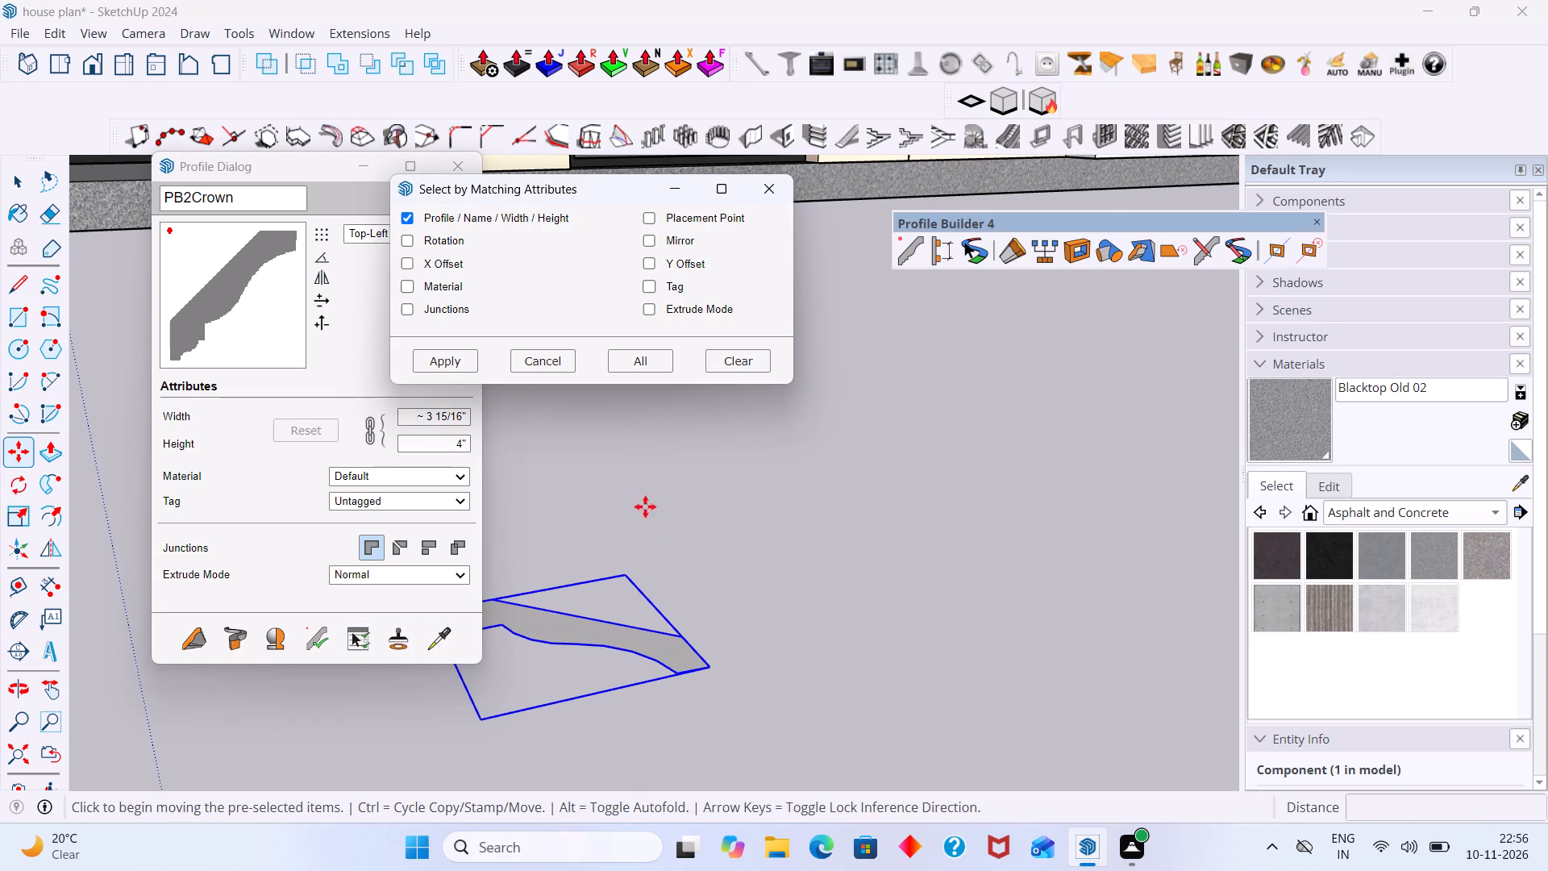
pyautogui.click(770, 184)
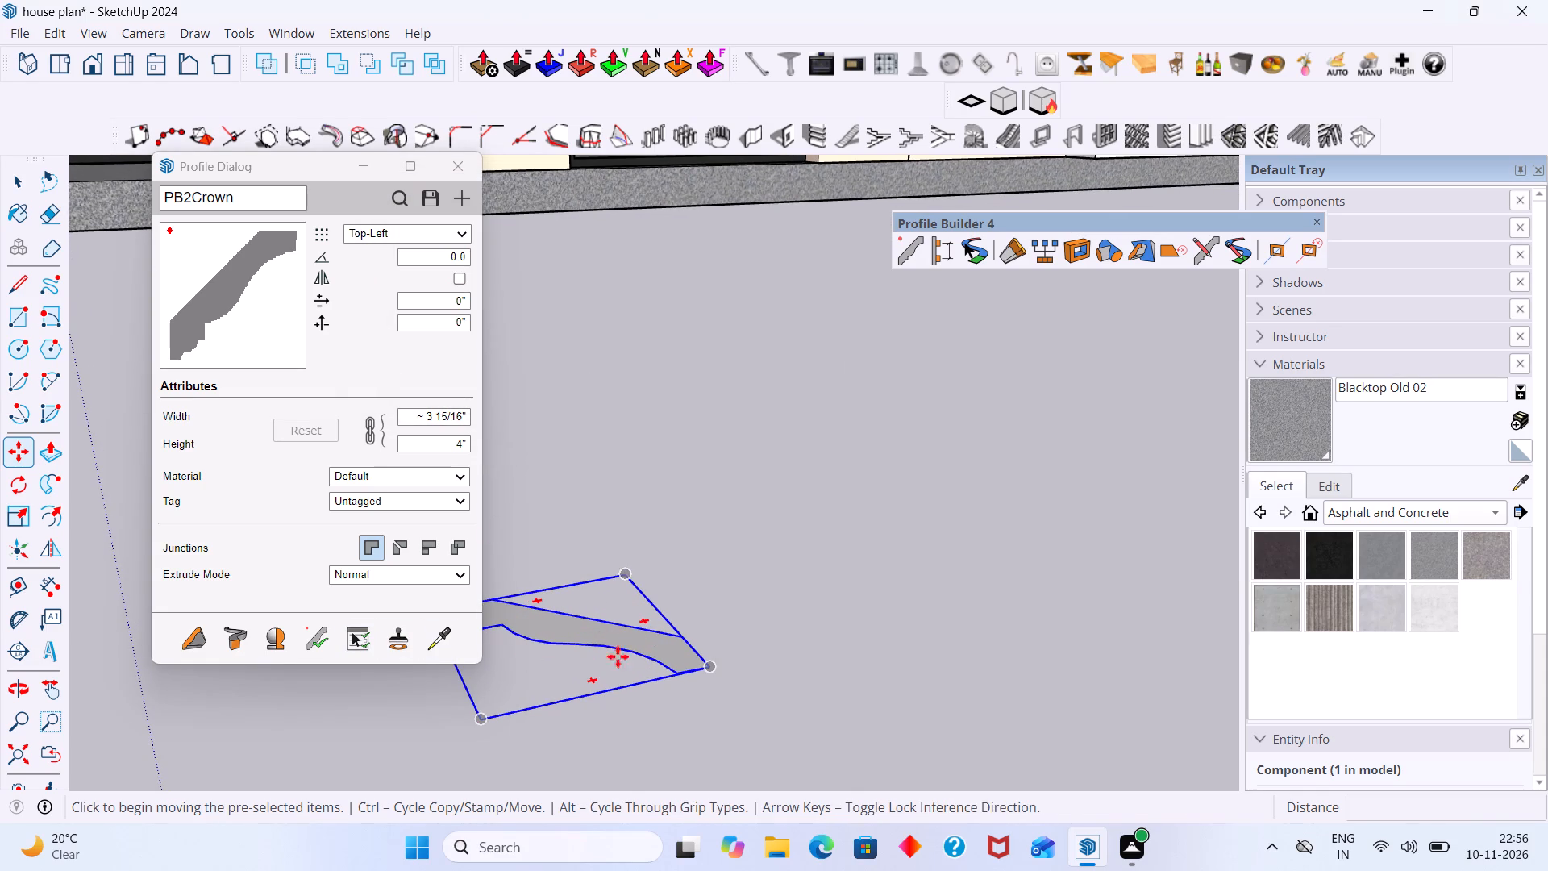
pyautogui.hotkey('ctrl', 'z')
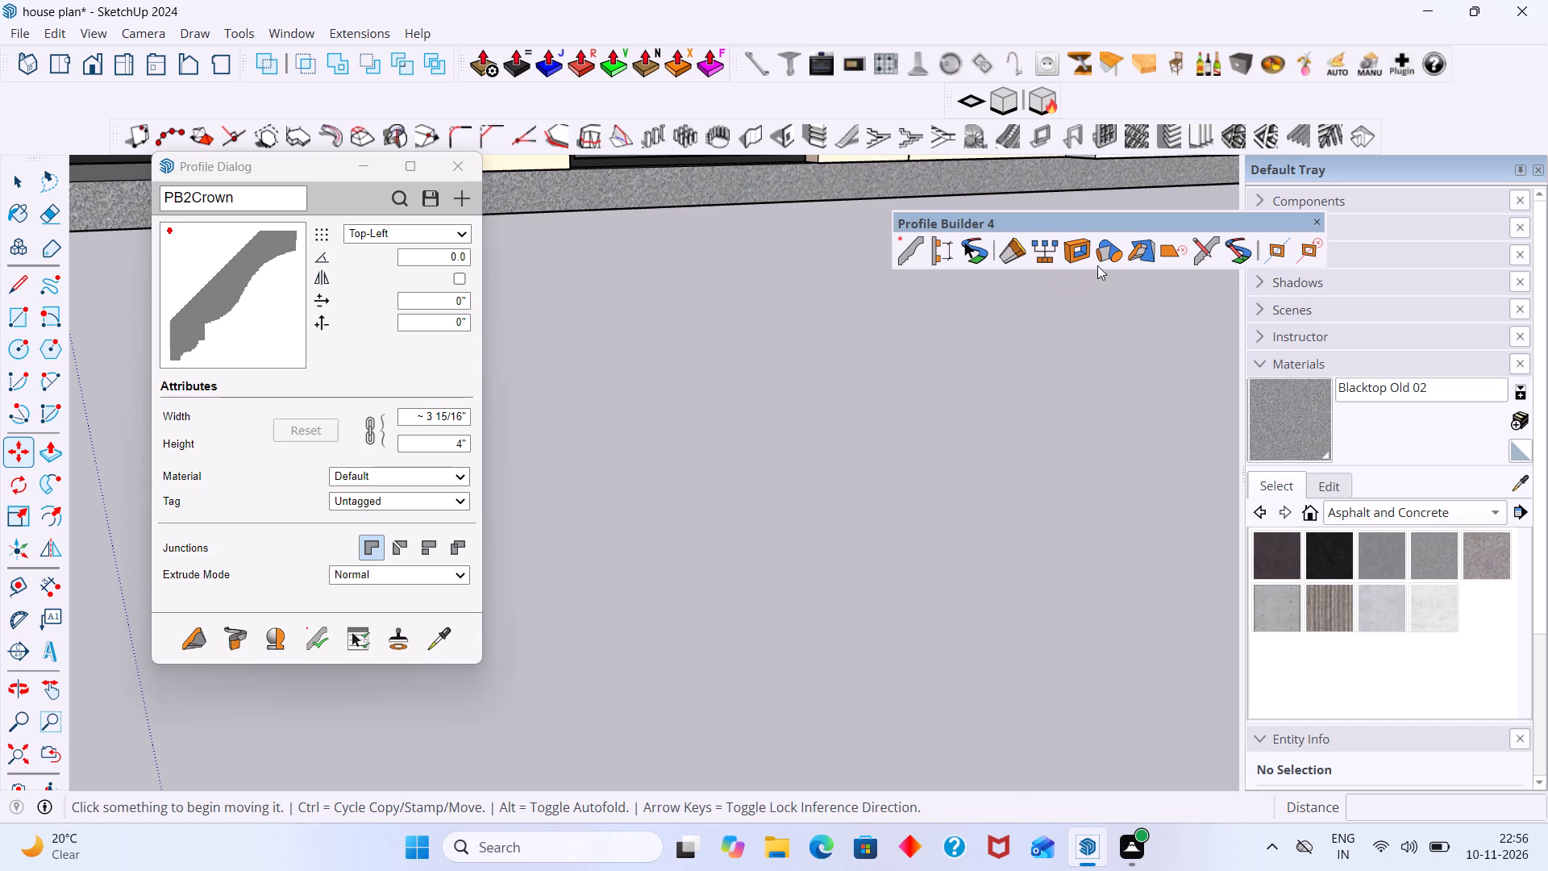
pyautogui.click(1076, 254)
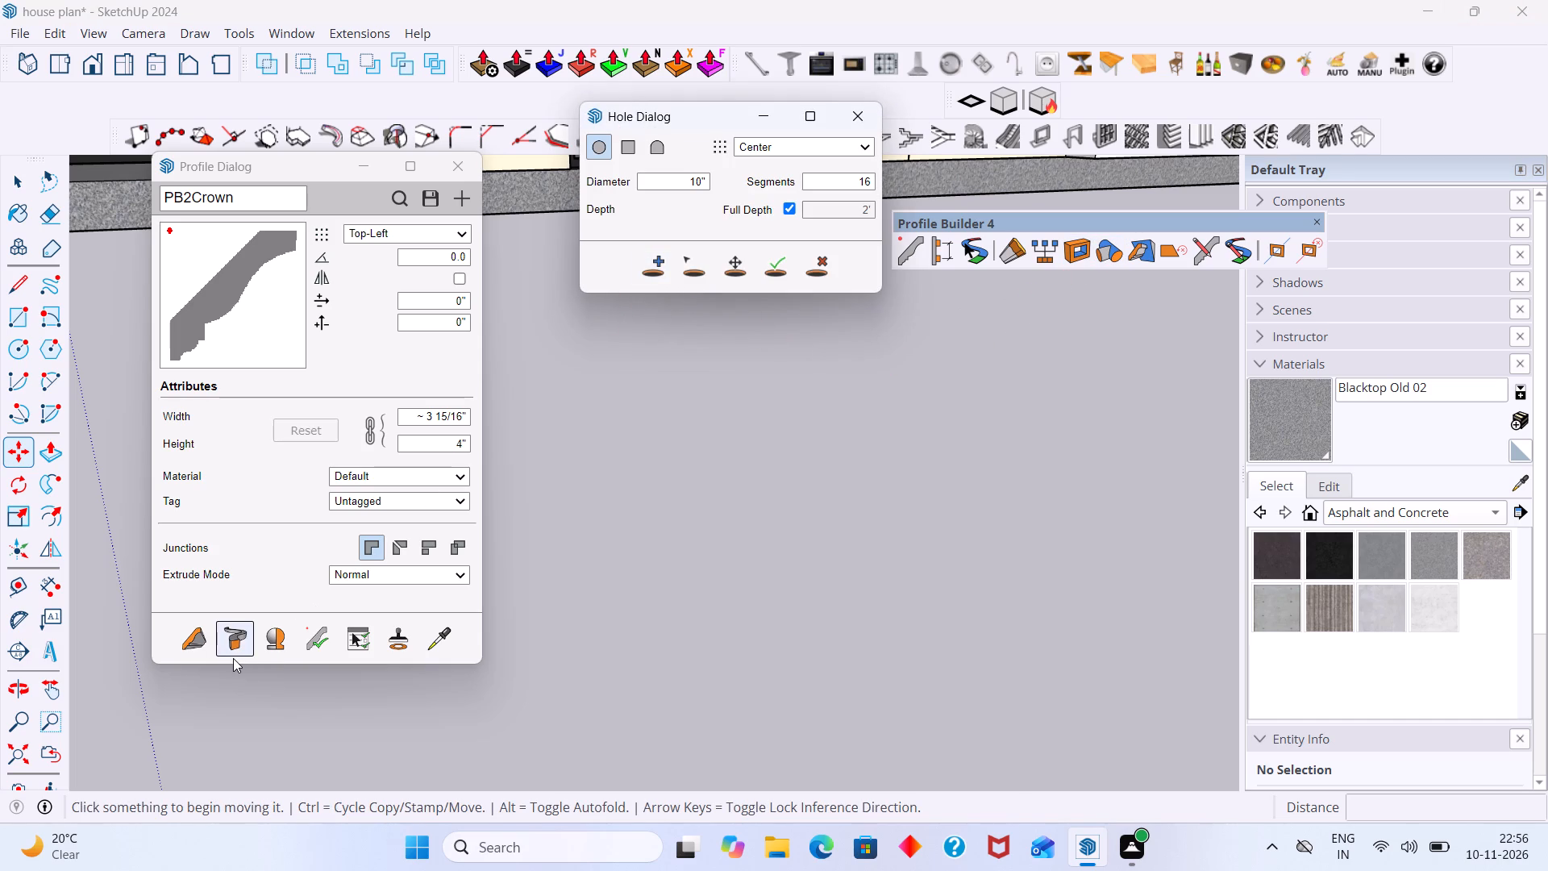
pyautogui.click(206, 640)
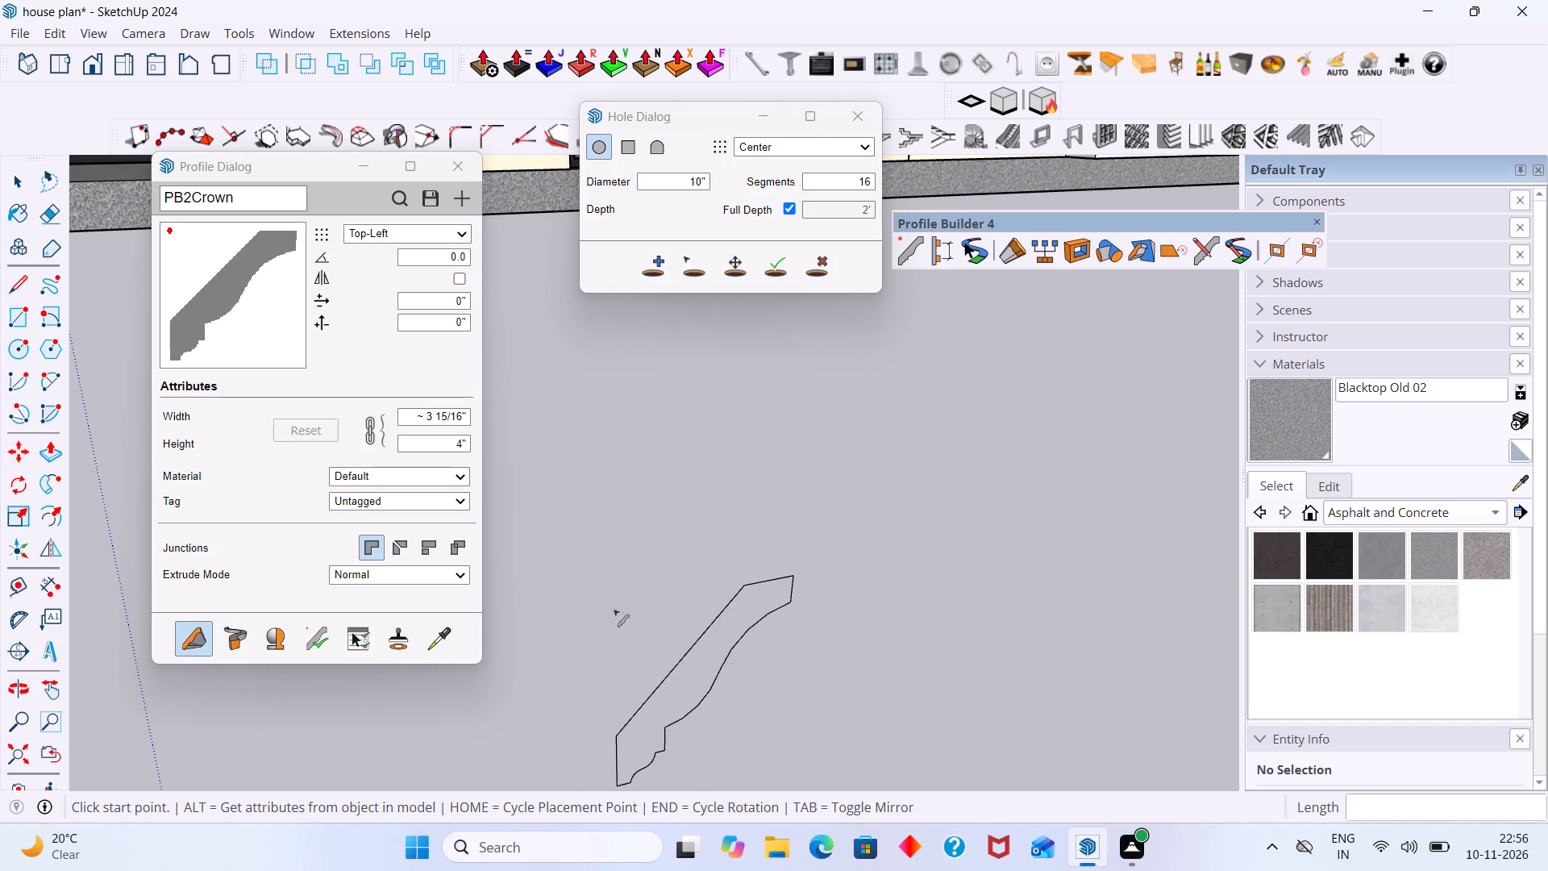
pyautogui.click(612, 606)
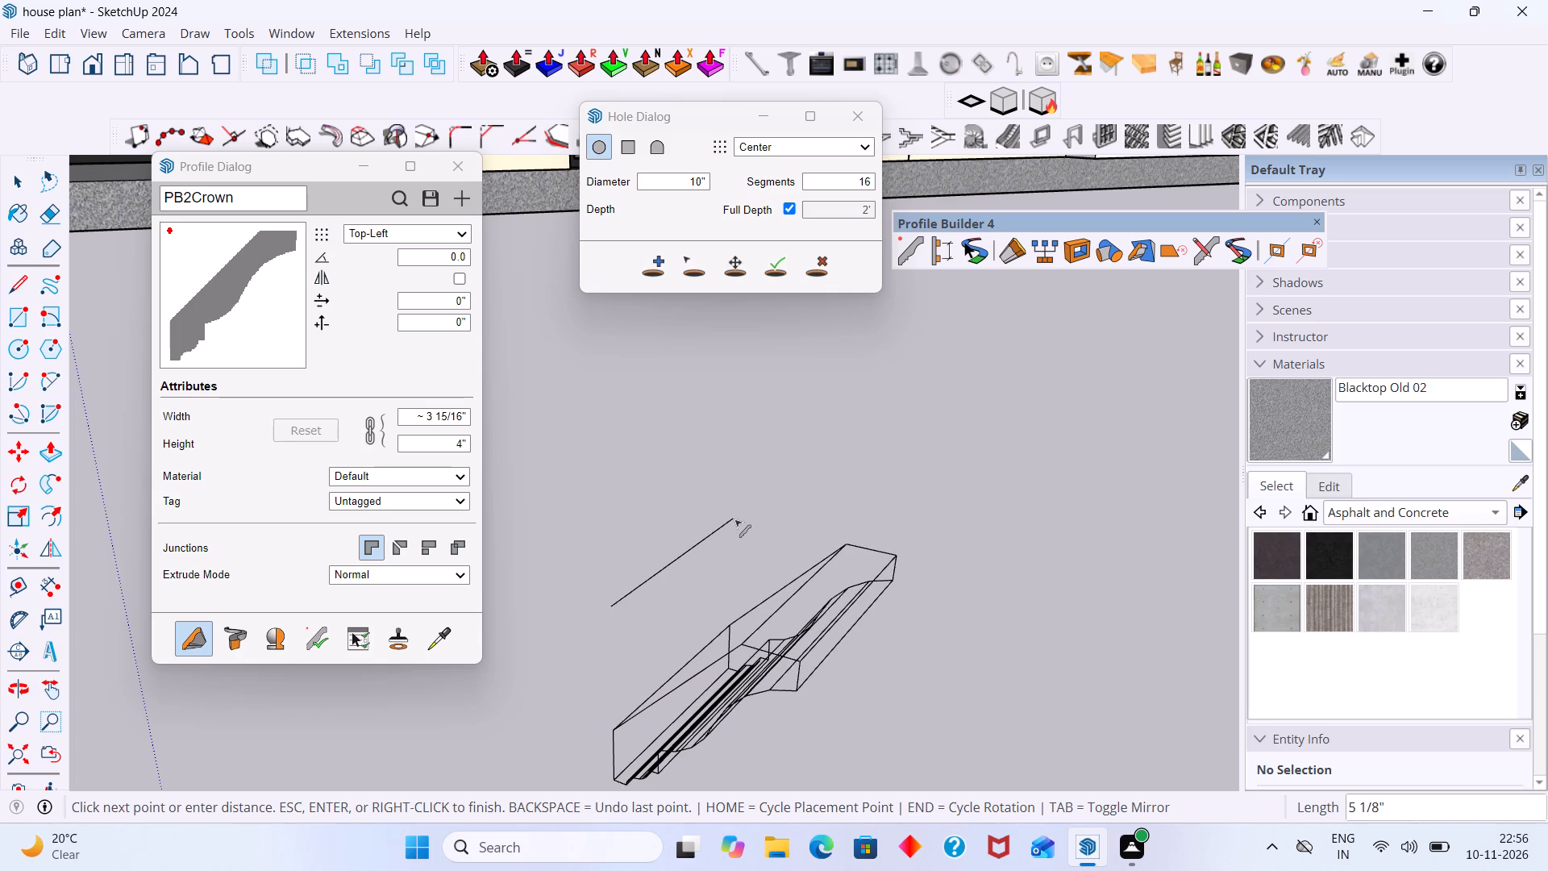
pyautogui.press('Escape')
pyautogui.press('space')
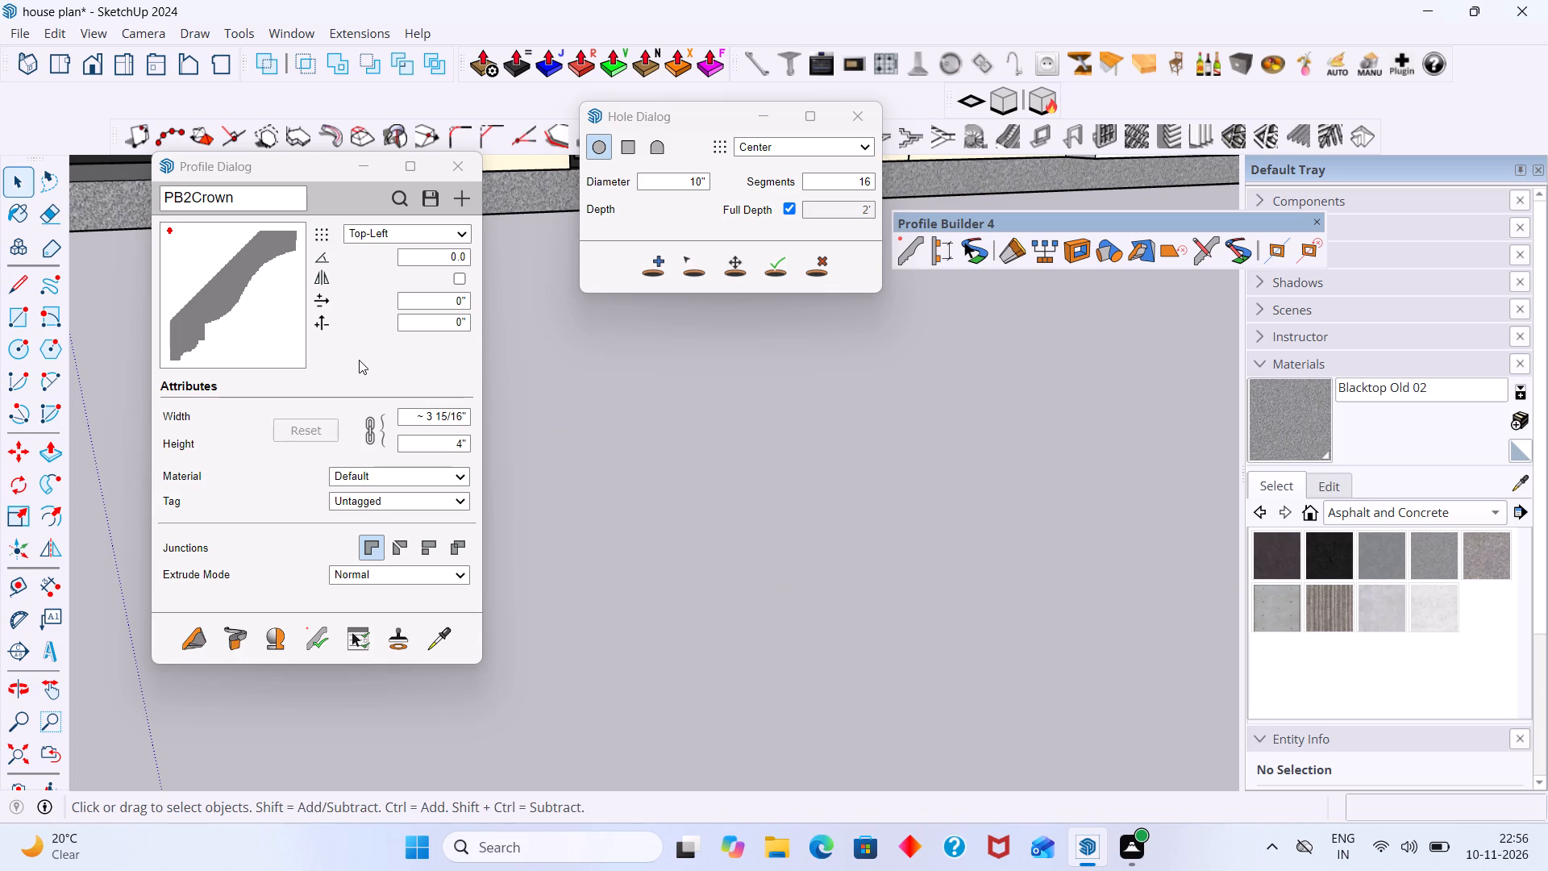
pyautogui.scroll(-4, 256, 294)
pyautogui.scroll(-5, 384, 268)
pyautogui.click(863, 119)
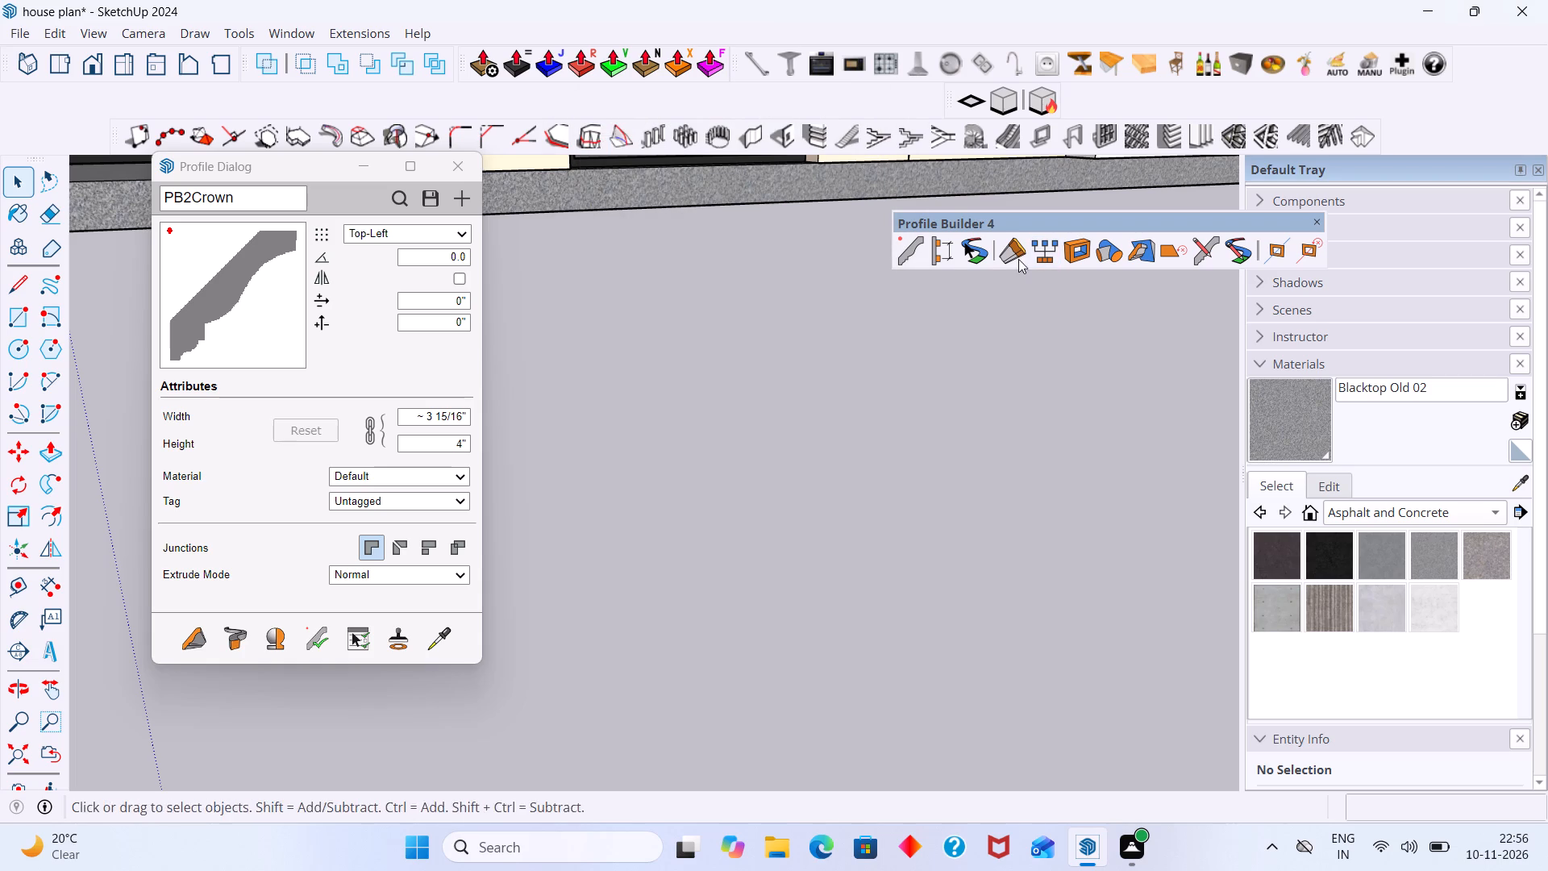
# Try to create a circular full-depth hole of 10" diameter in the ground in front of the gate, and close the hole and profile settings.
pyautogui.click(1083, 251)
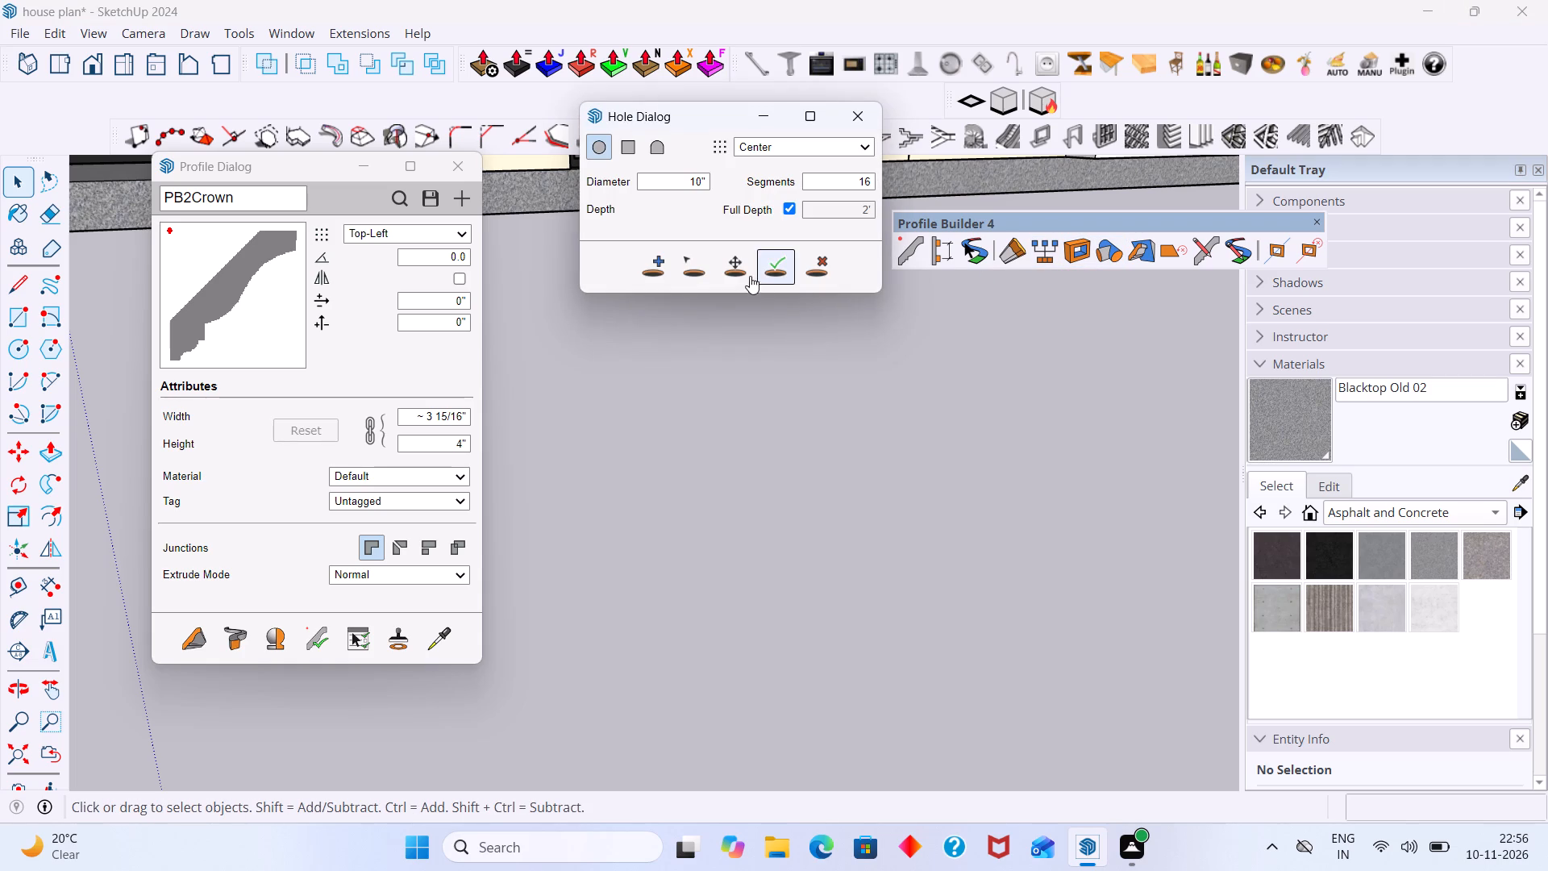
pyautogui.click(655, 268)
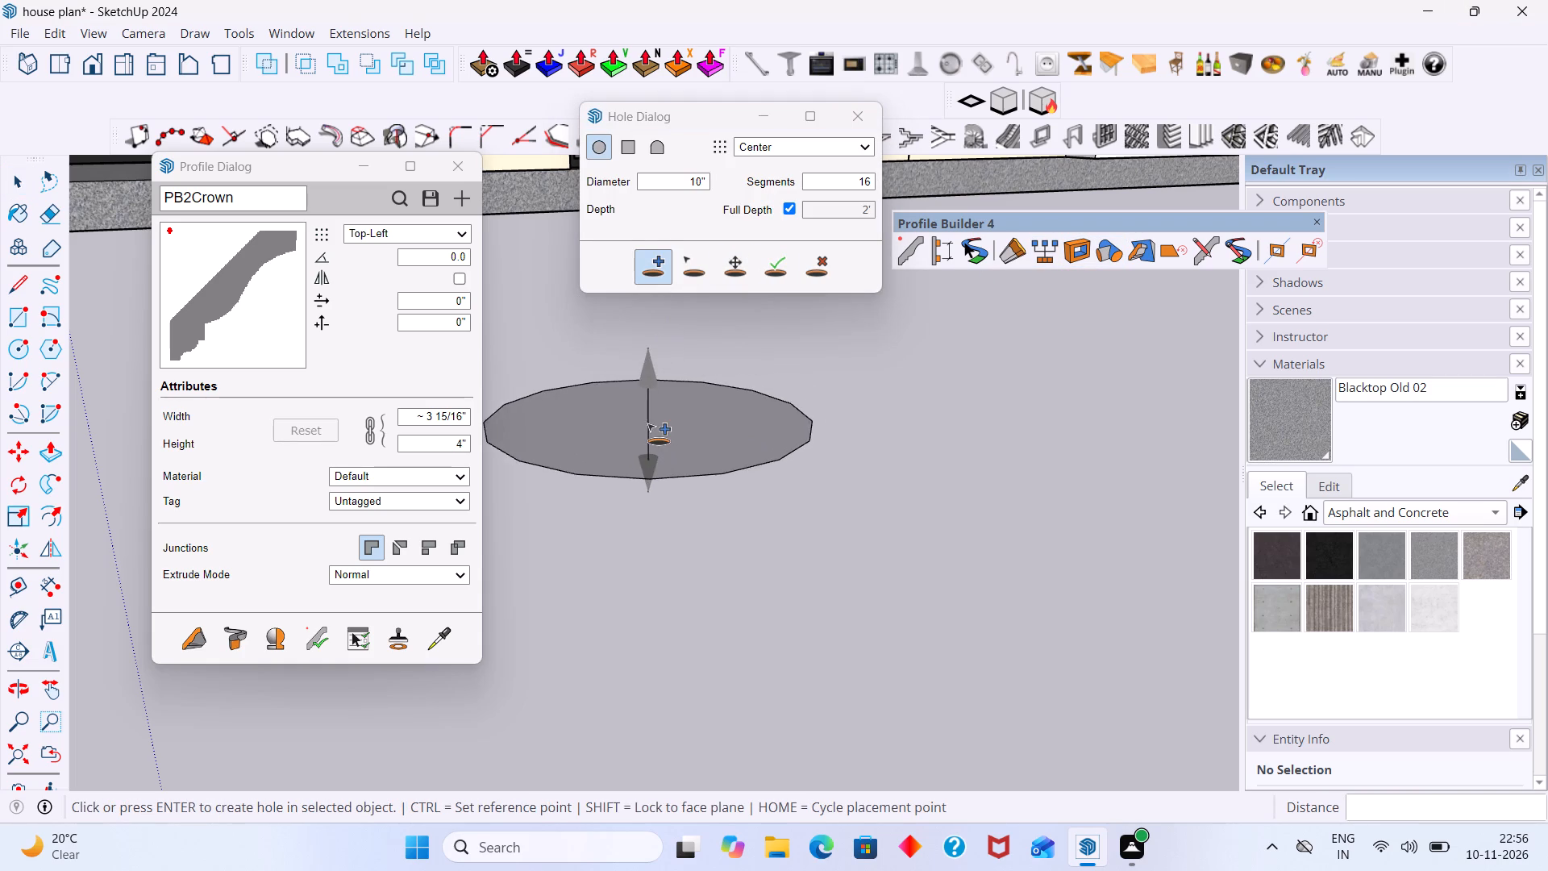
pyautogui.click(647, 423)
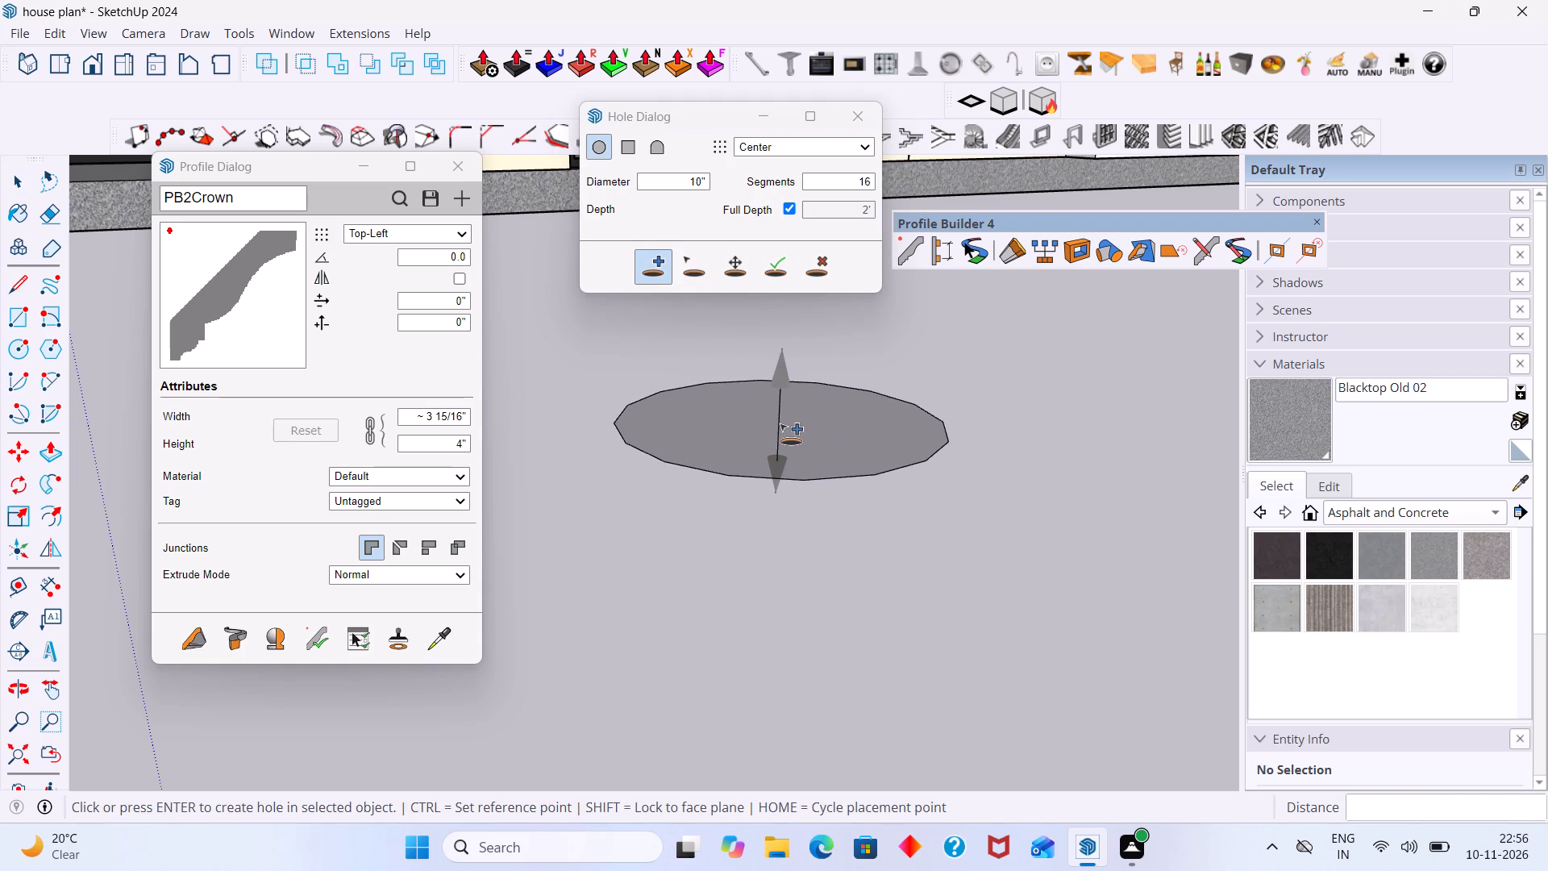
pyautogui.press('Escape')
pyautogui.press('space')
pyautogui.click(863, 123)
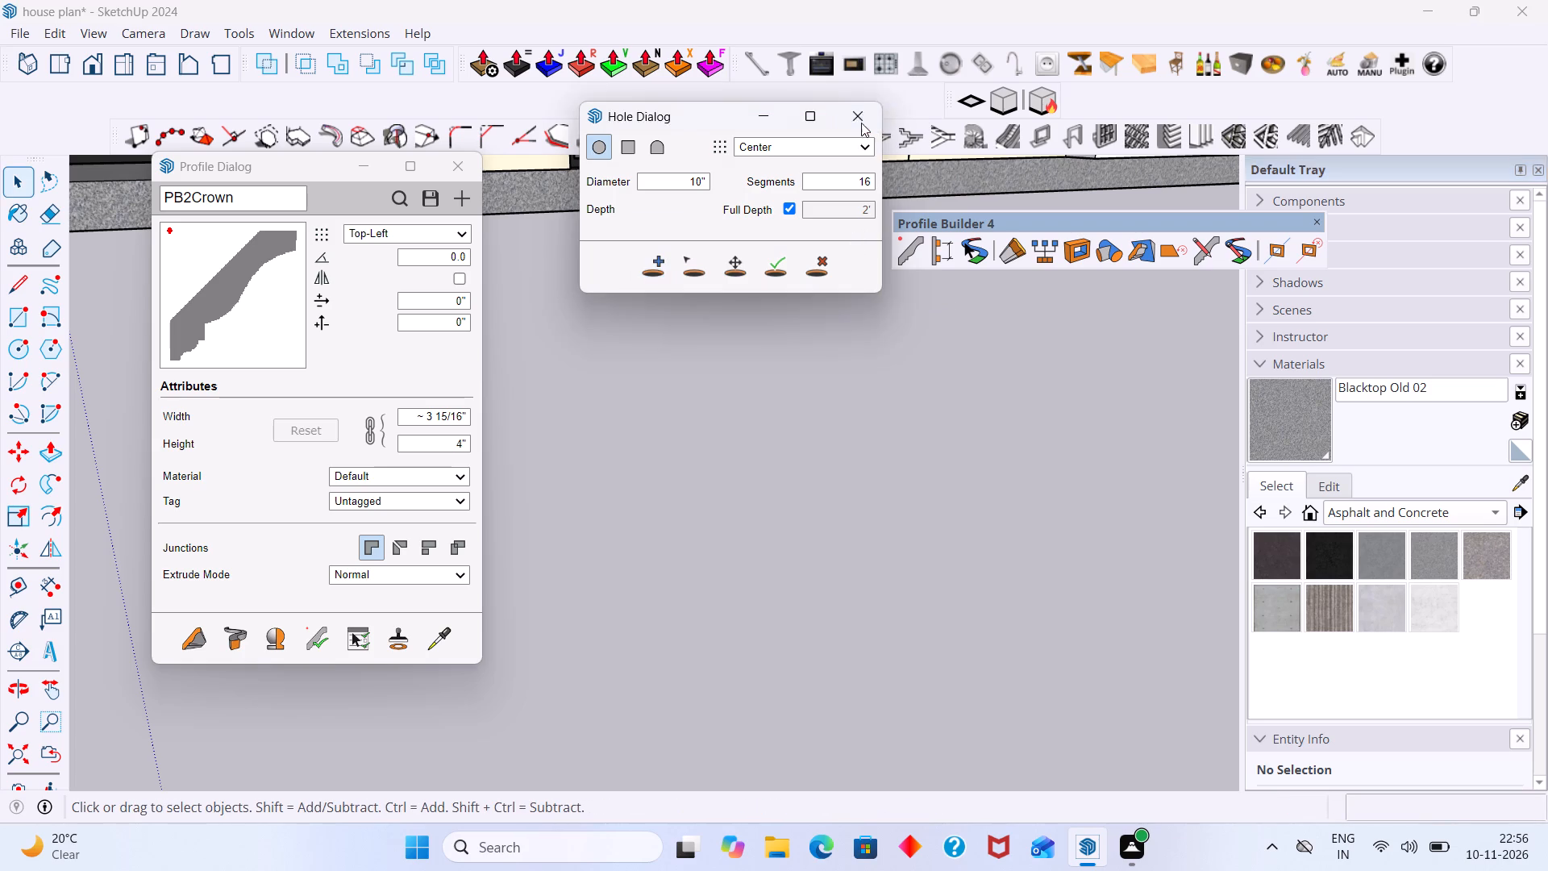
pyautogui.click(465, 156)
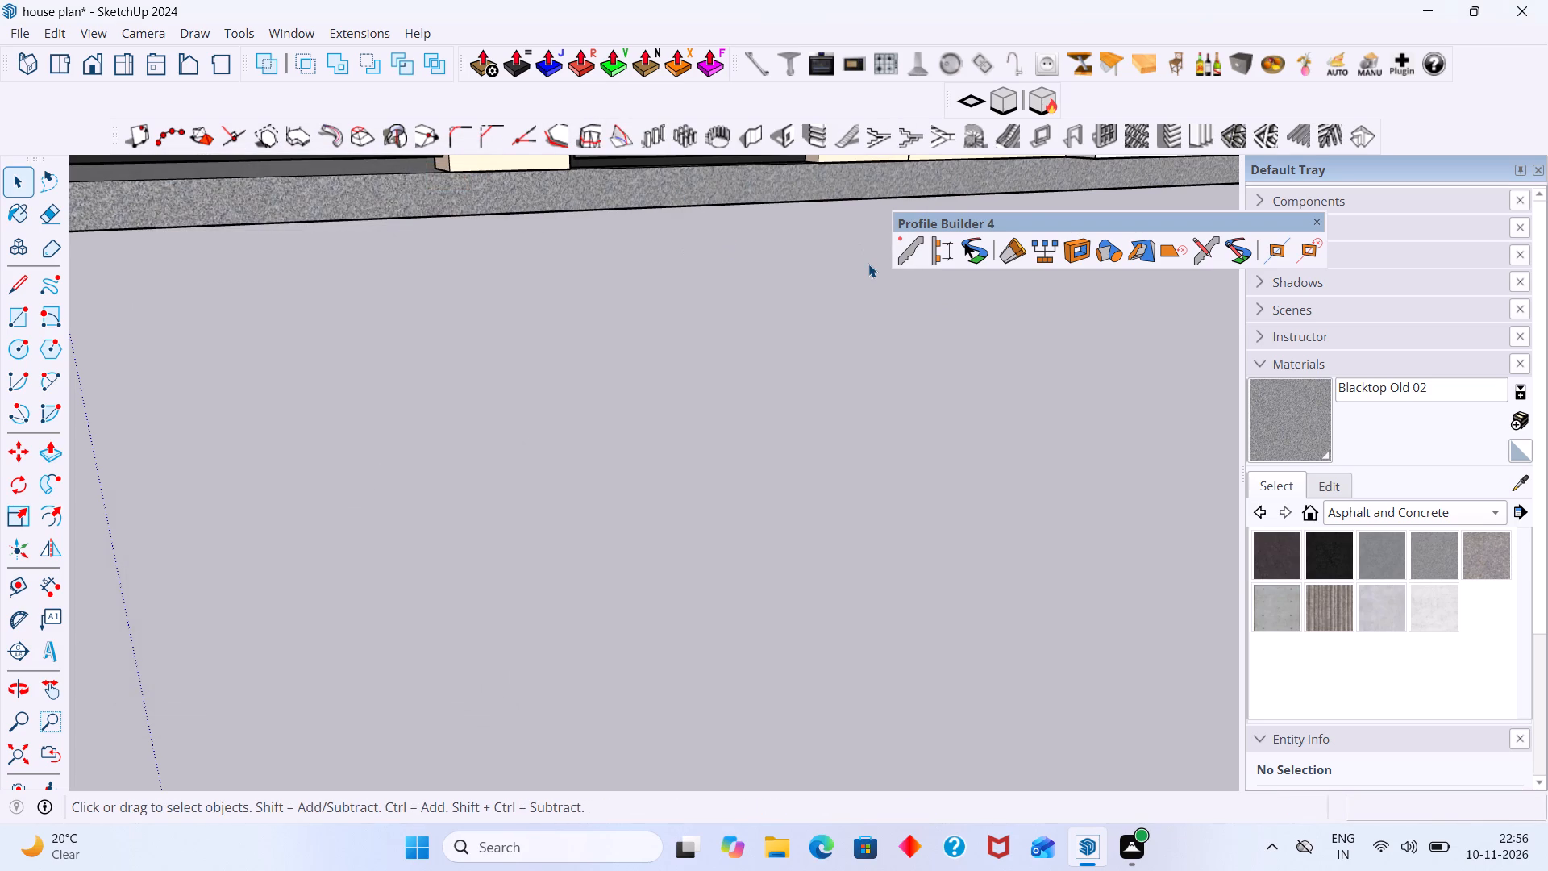
# Examine the top of the corner gate pillar where the side boundary wall meets the front gate.
pyautogui.scroll(-14, 868, 264)
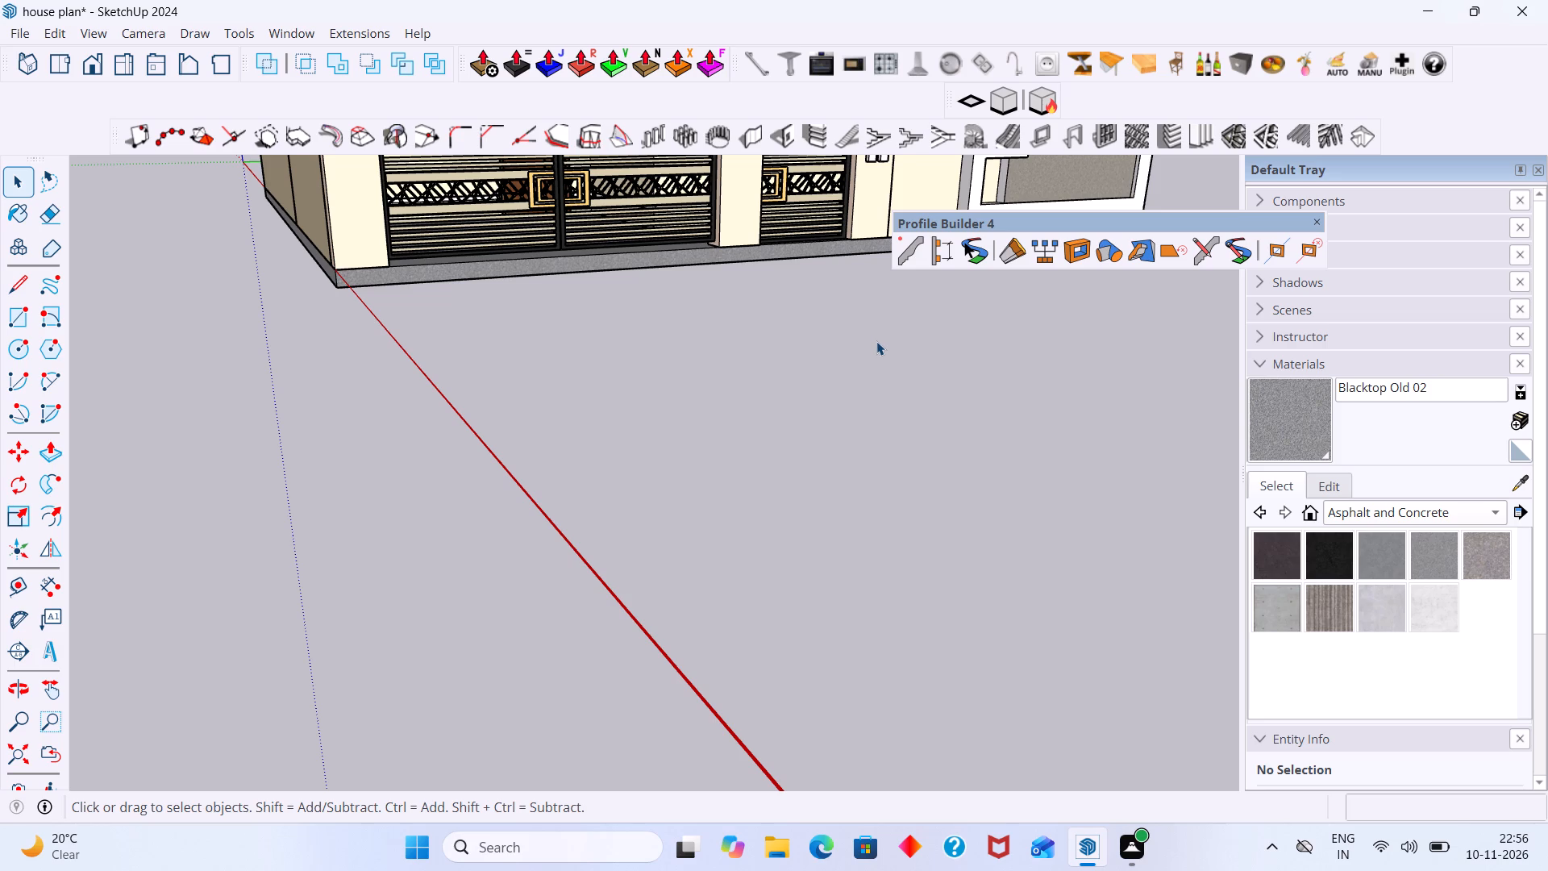
pyautogui.scroll(-10, 831, 359)
pyautogui.scroll(-5, 678, 398)
pyautogui.scroll(11, 522, 262)
pyautogui.moveTo(476, 228); pyautogui.dragTo(621, 208, button='middle')
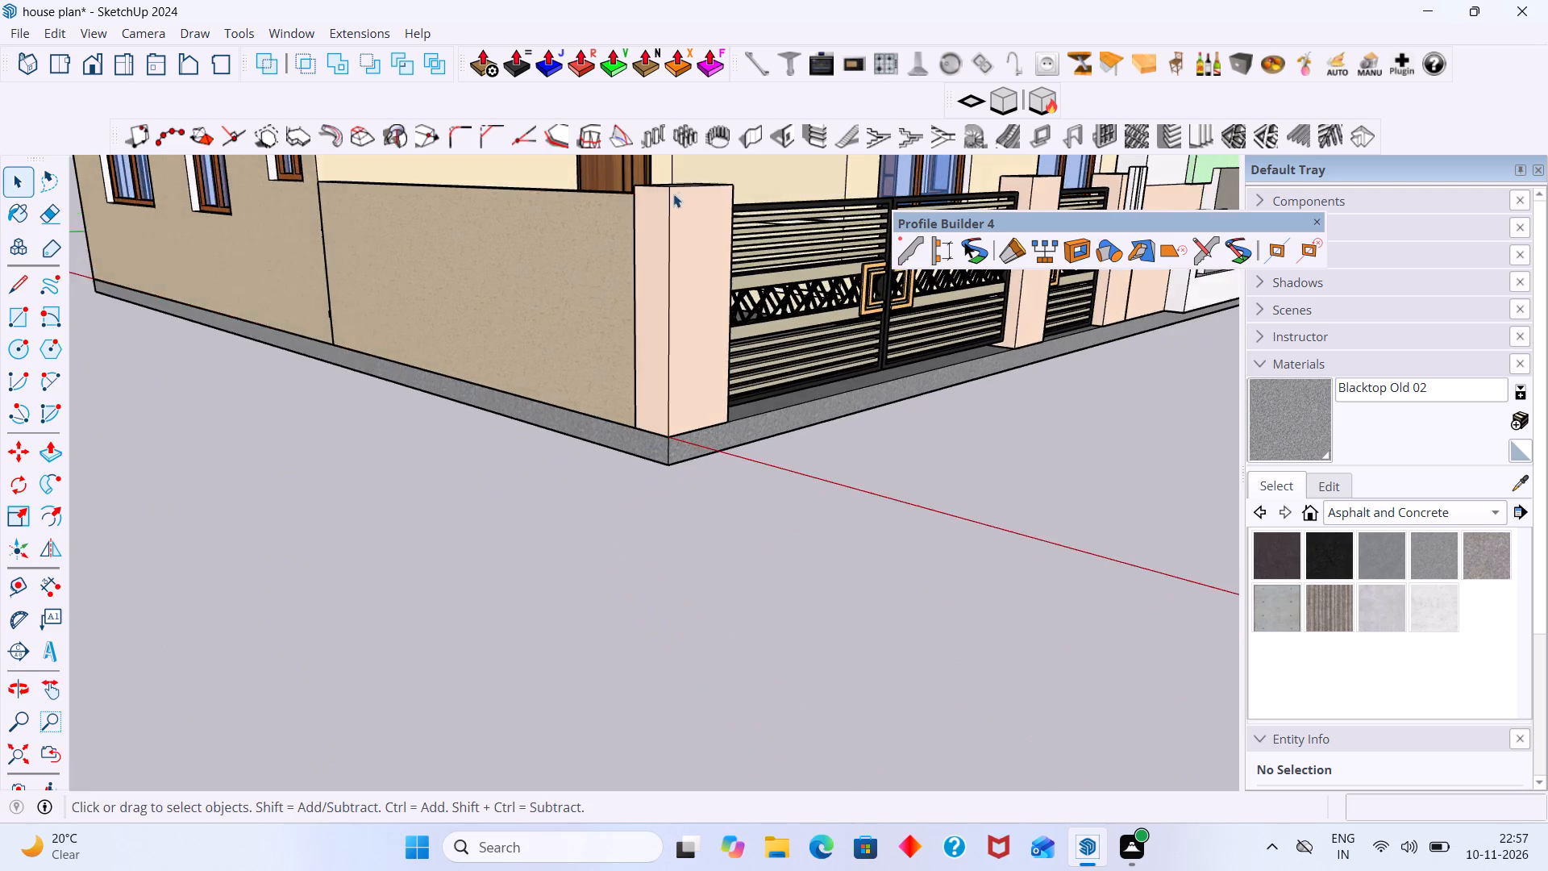
pyautogui.scroll(6, 722, 175)
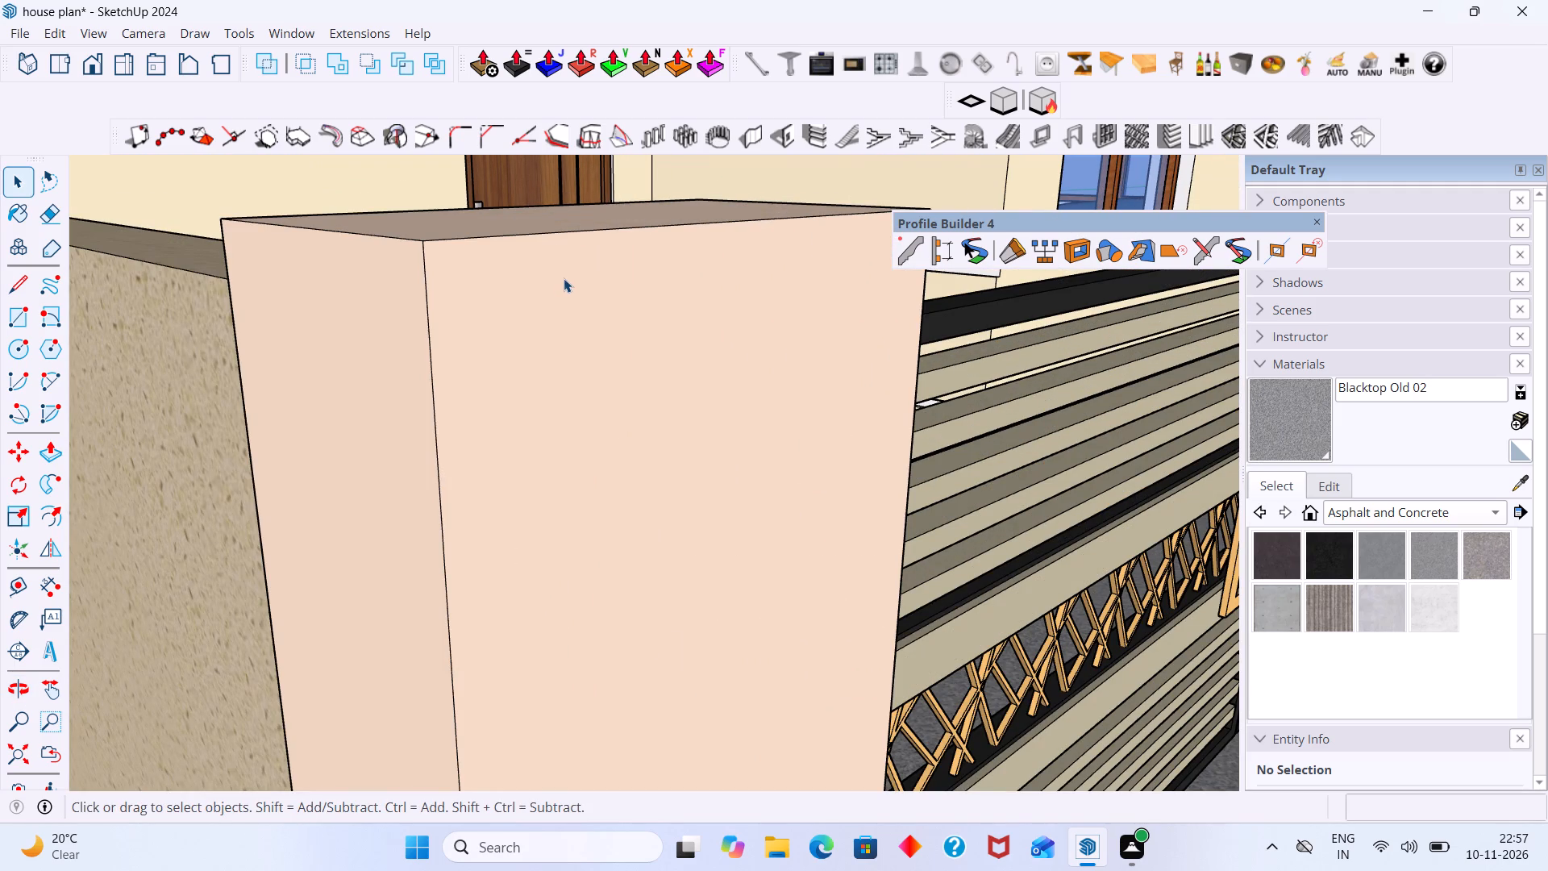
pyautogui.scroll(-2, 558, 324)
pyautogui.moveTo(564, 368); pyautogui.dragTo(502, 421, button='middle')
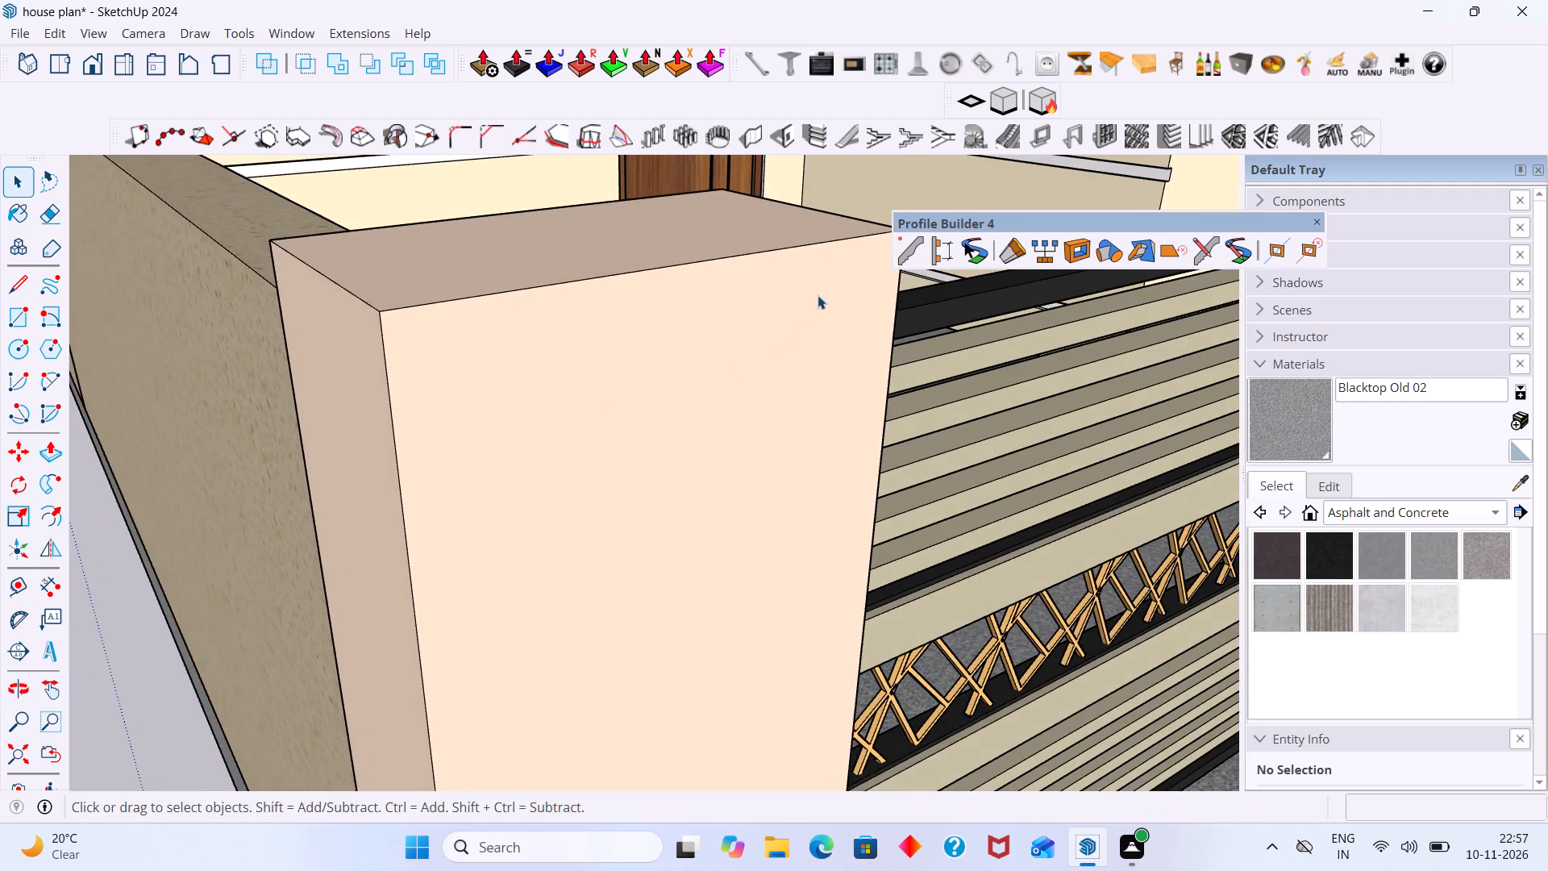
pyautogui.scroll(2, 824, 292)
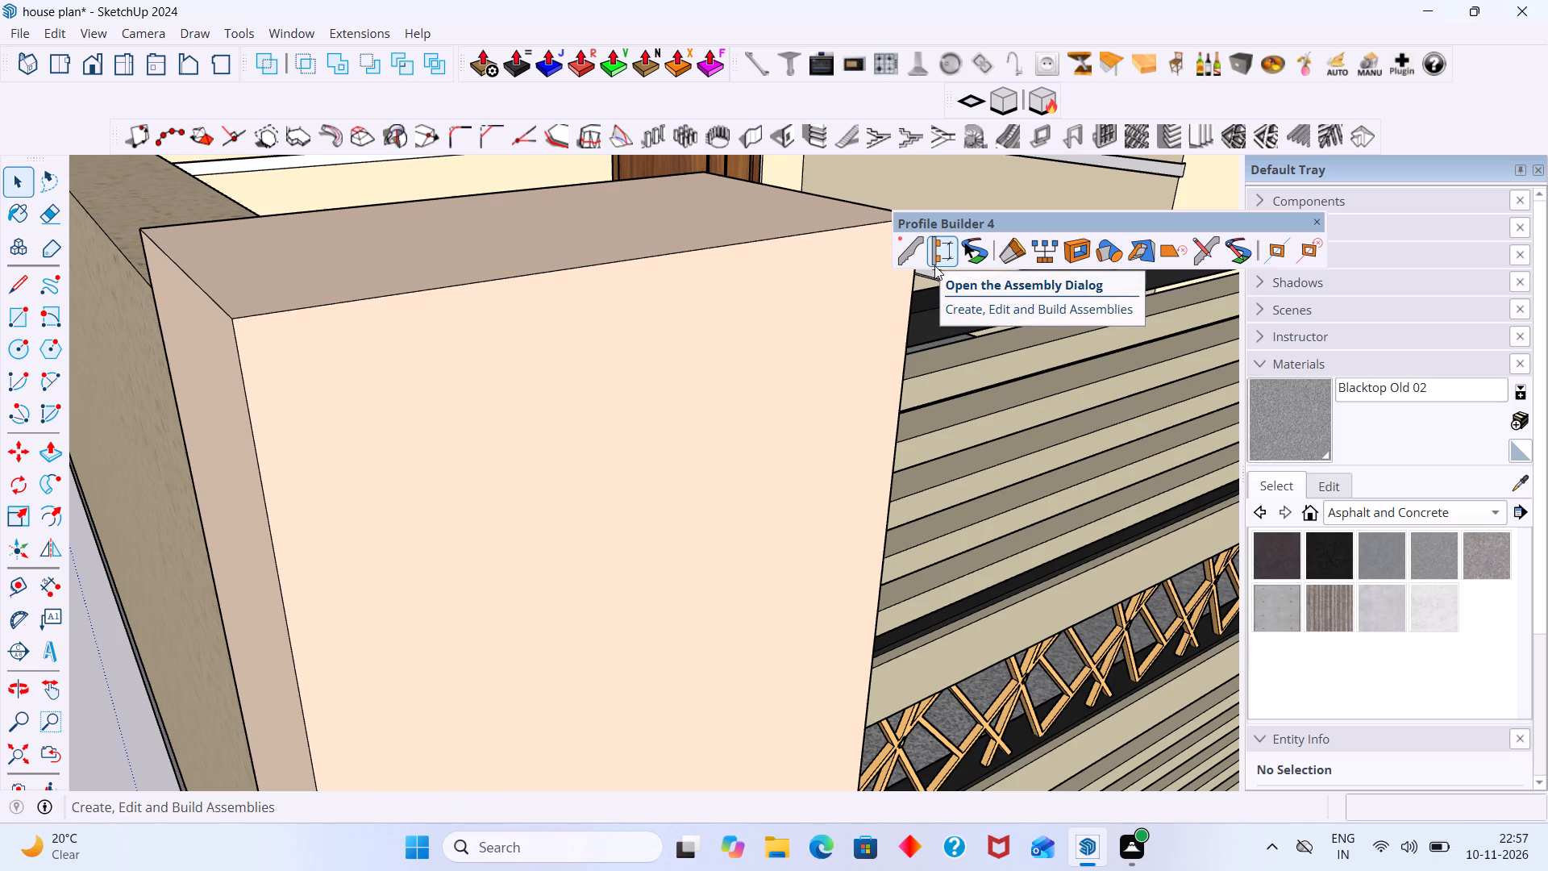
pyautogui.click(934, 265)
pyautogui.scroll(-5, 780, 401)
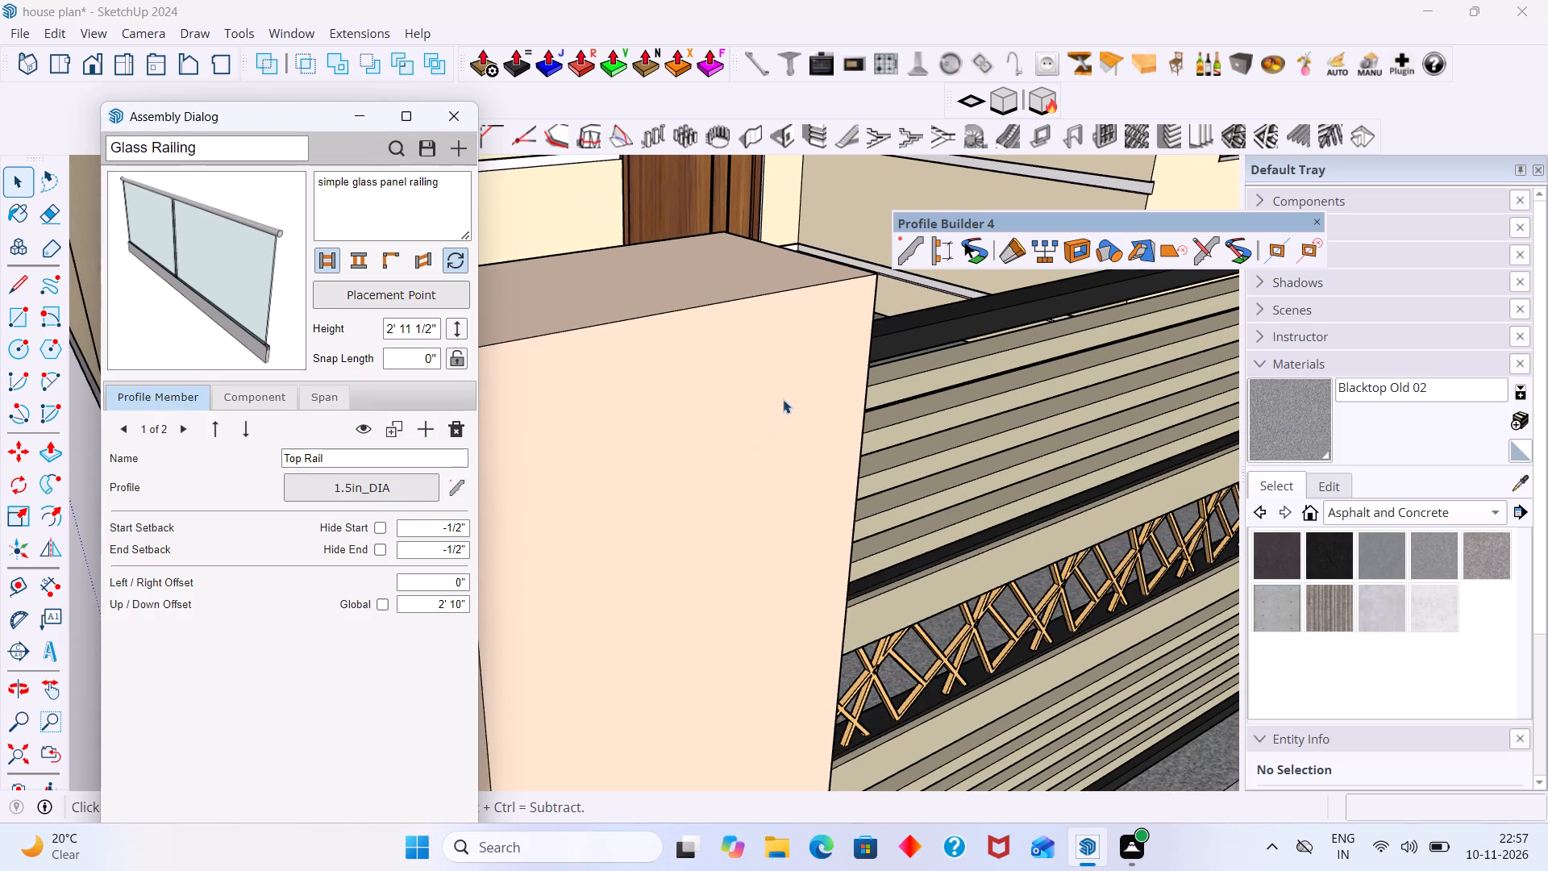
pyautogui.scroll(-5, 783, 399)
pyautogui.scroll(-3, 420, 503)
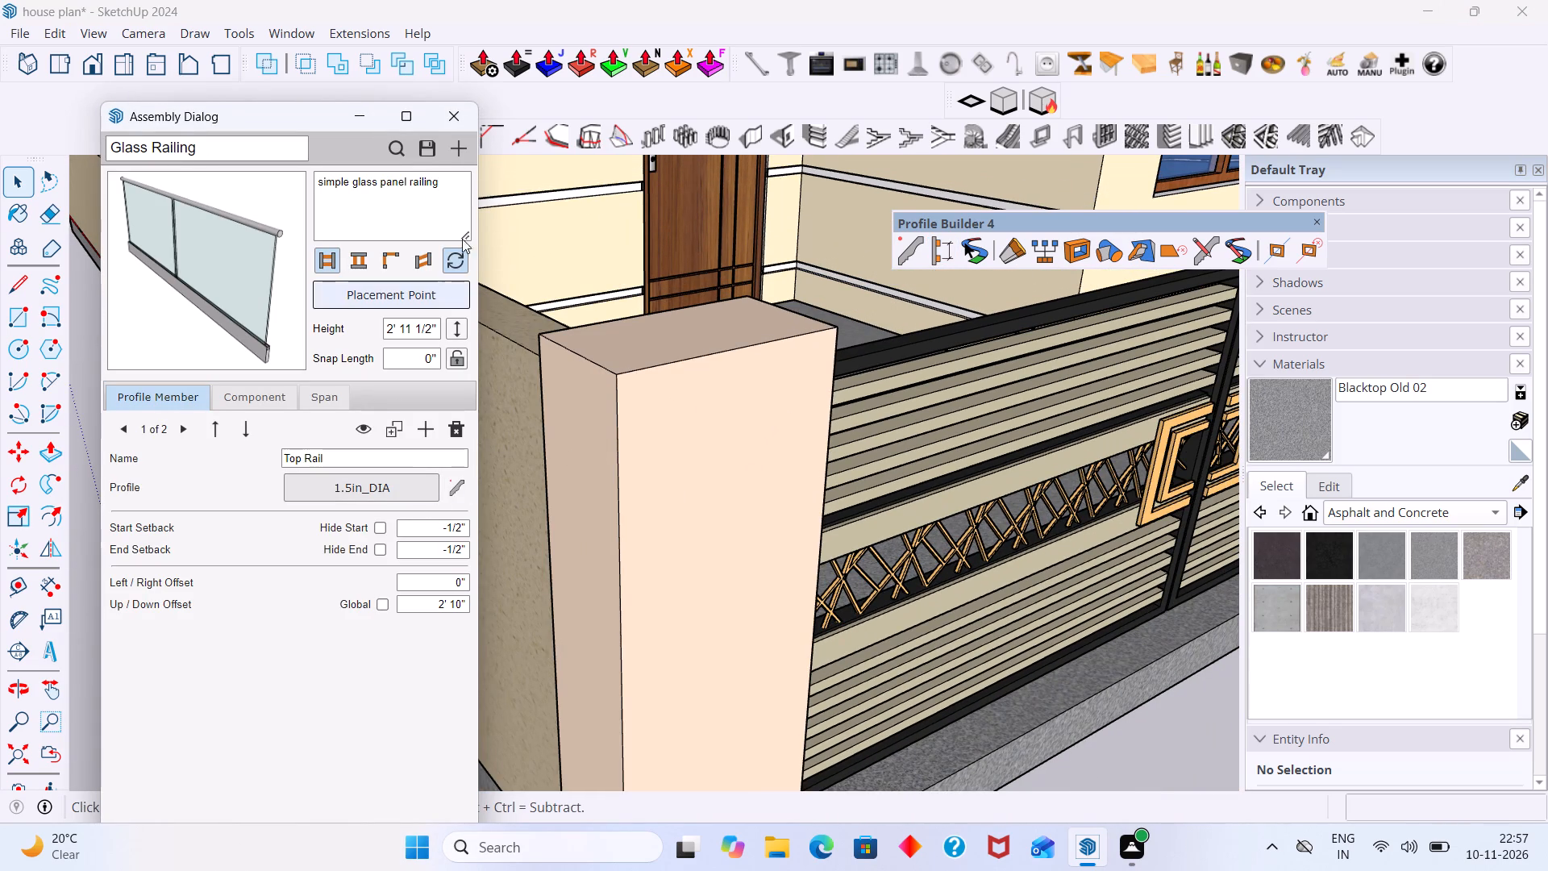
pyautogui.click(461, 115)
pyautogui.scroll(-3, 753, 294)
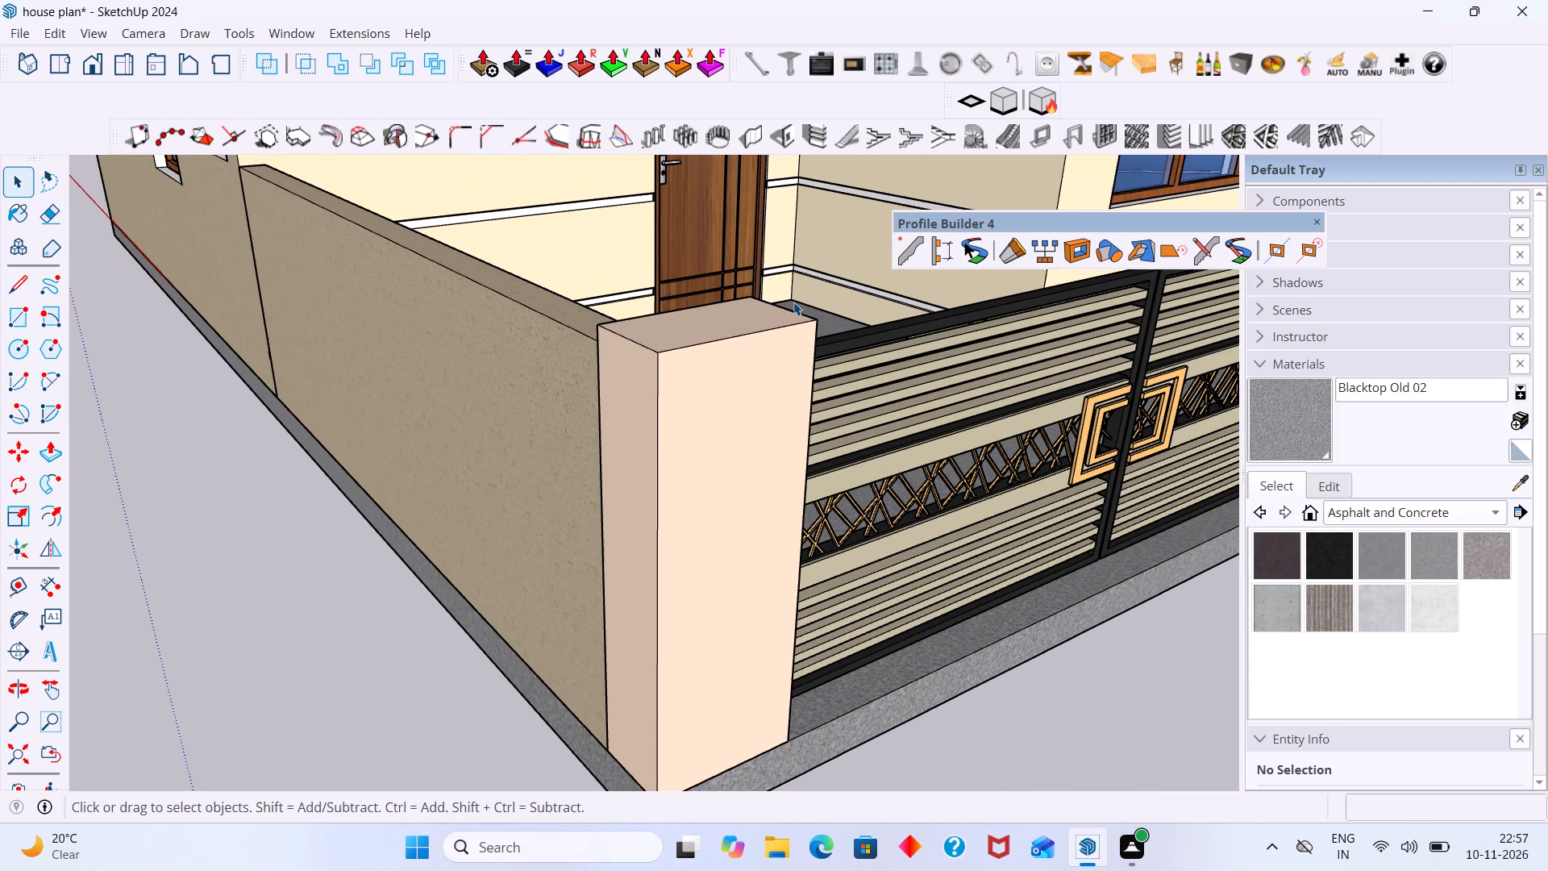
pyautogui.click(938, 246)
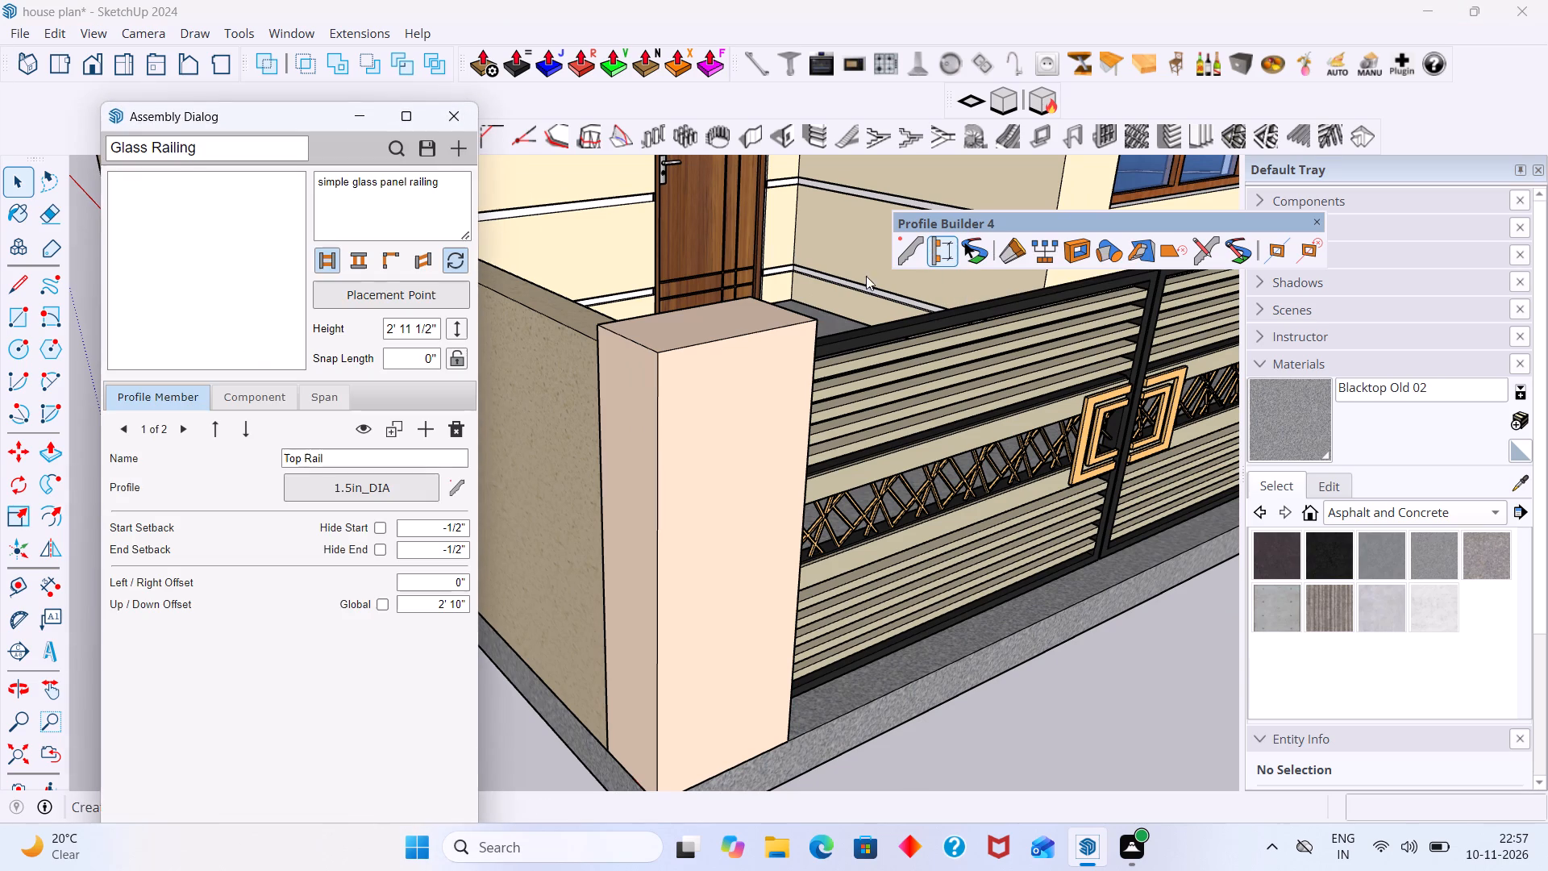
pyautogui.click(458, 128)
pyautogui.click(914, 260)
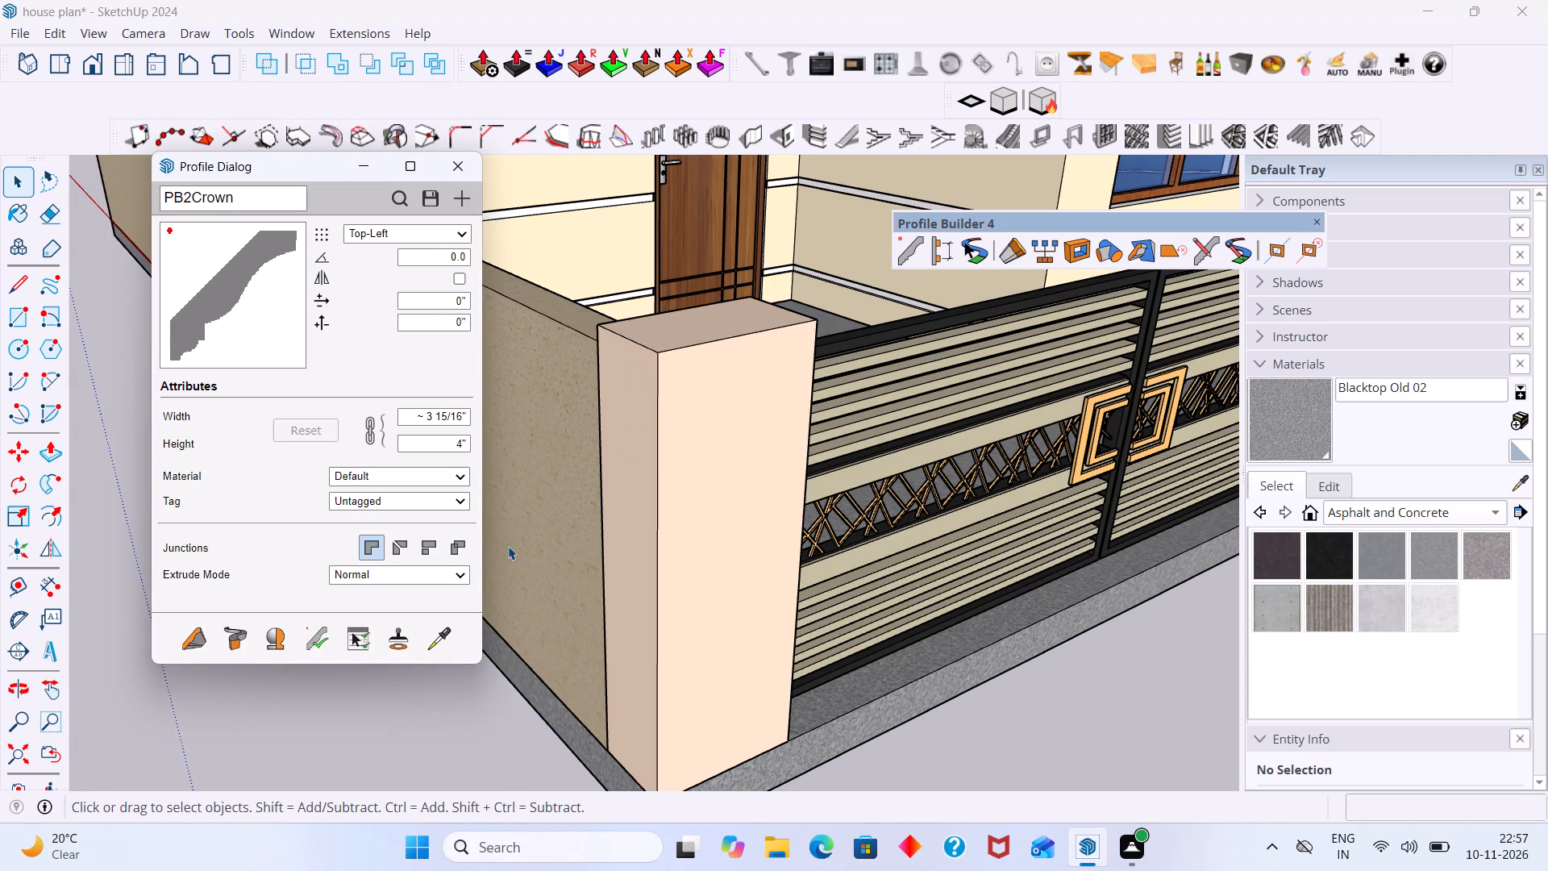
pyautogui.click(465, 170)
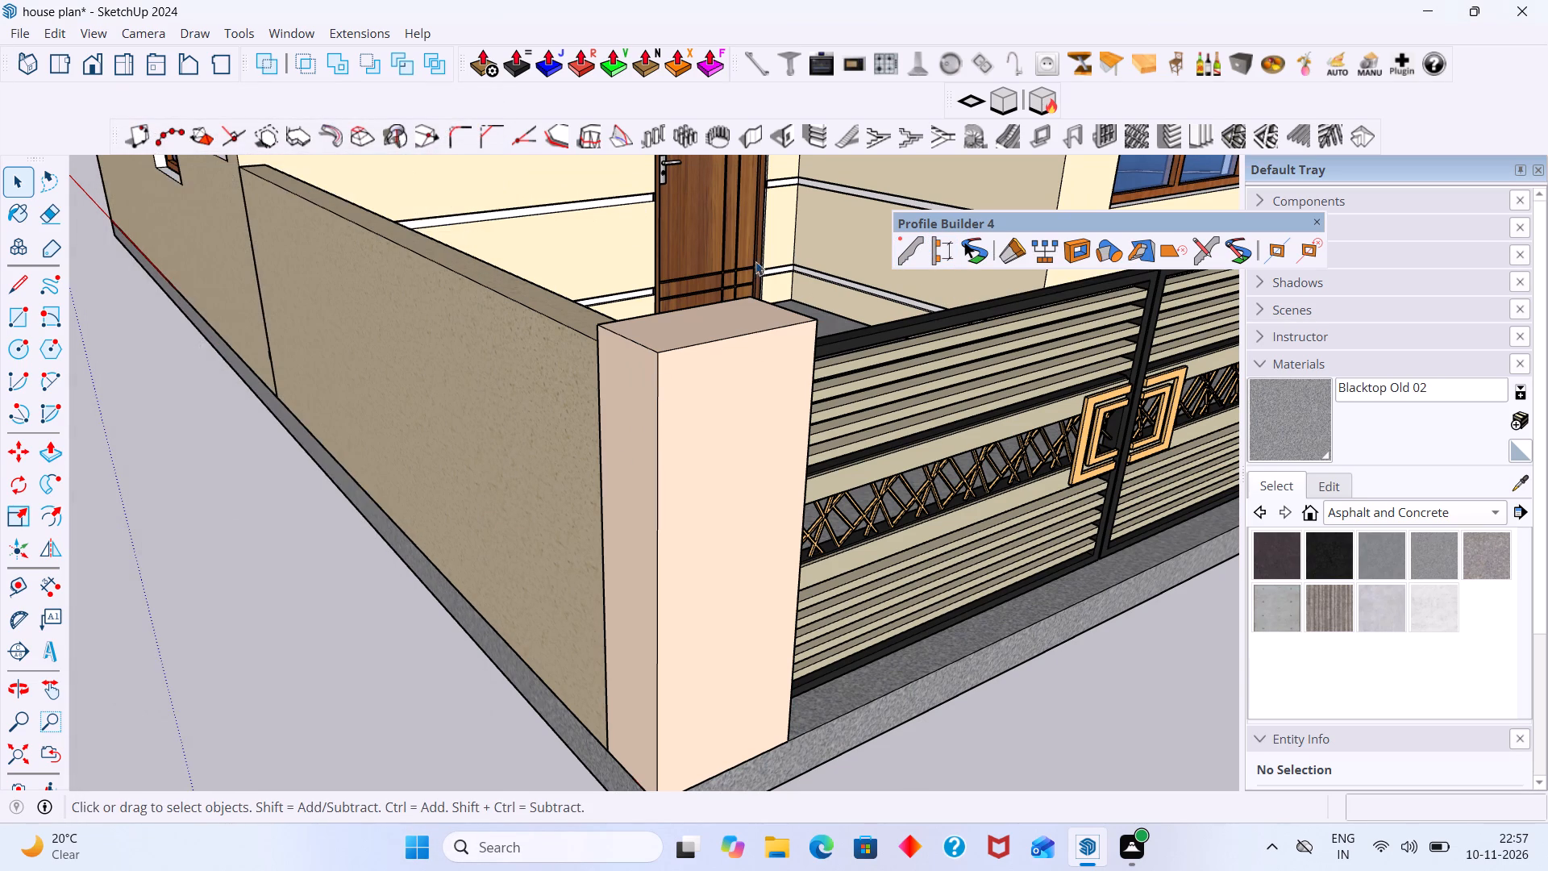
# Reopen the Glass Railing assembly and look through its span, component and profile member settings.
pyautogui.click(938, 250)
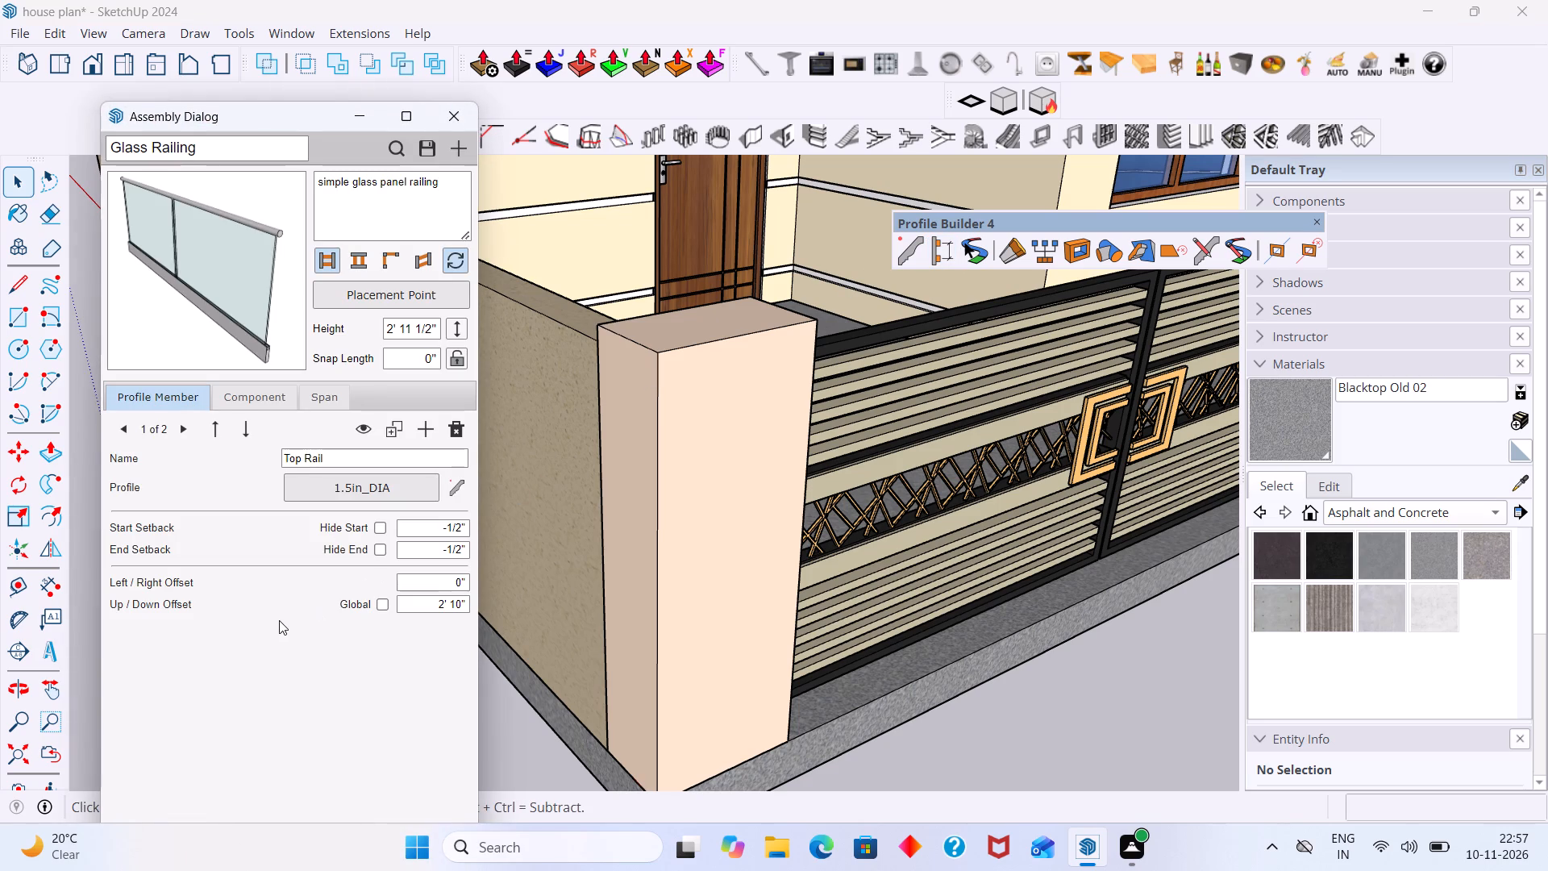
pyautogui.scroll(-11, 276, 626)
pyautogui.click(322, 394)
pyautogui.click(270, 402)
pyautogui.scroll(-3, 302, 583)
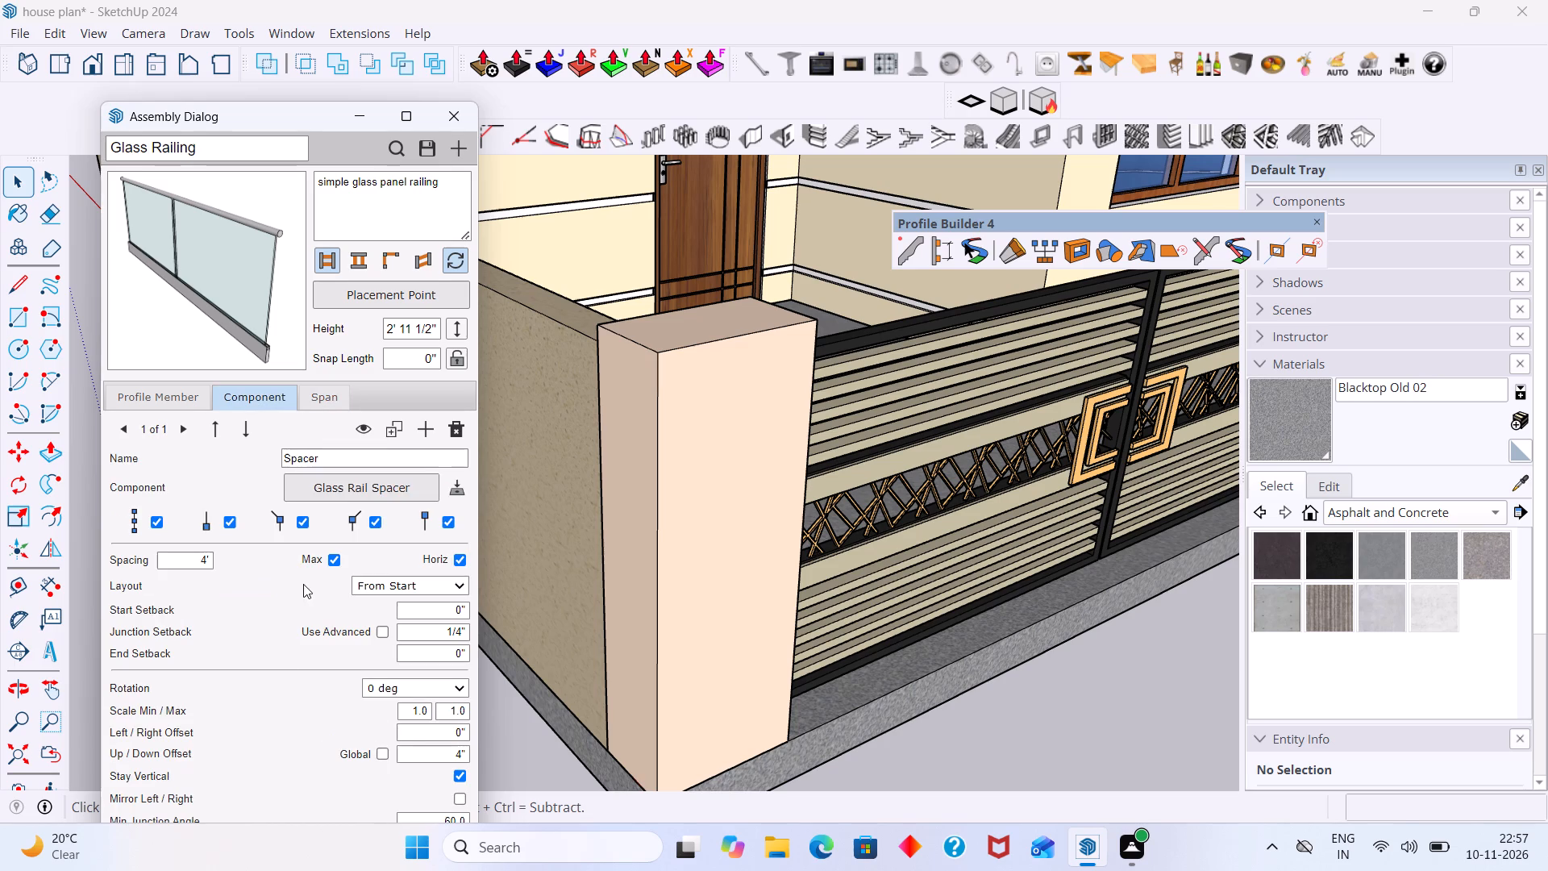
pyautogui.click(156, 398)
pyautogui.scroll(-4, 297, 484)
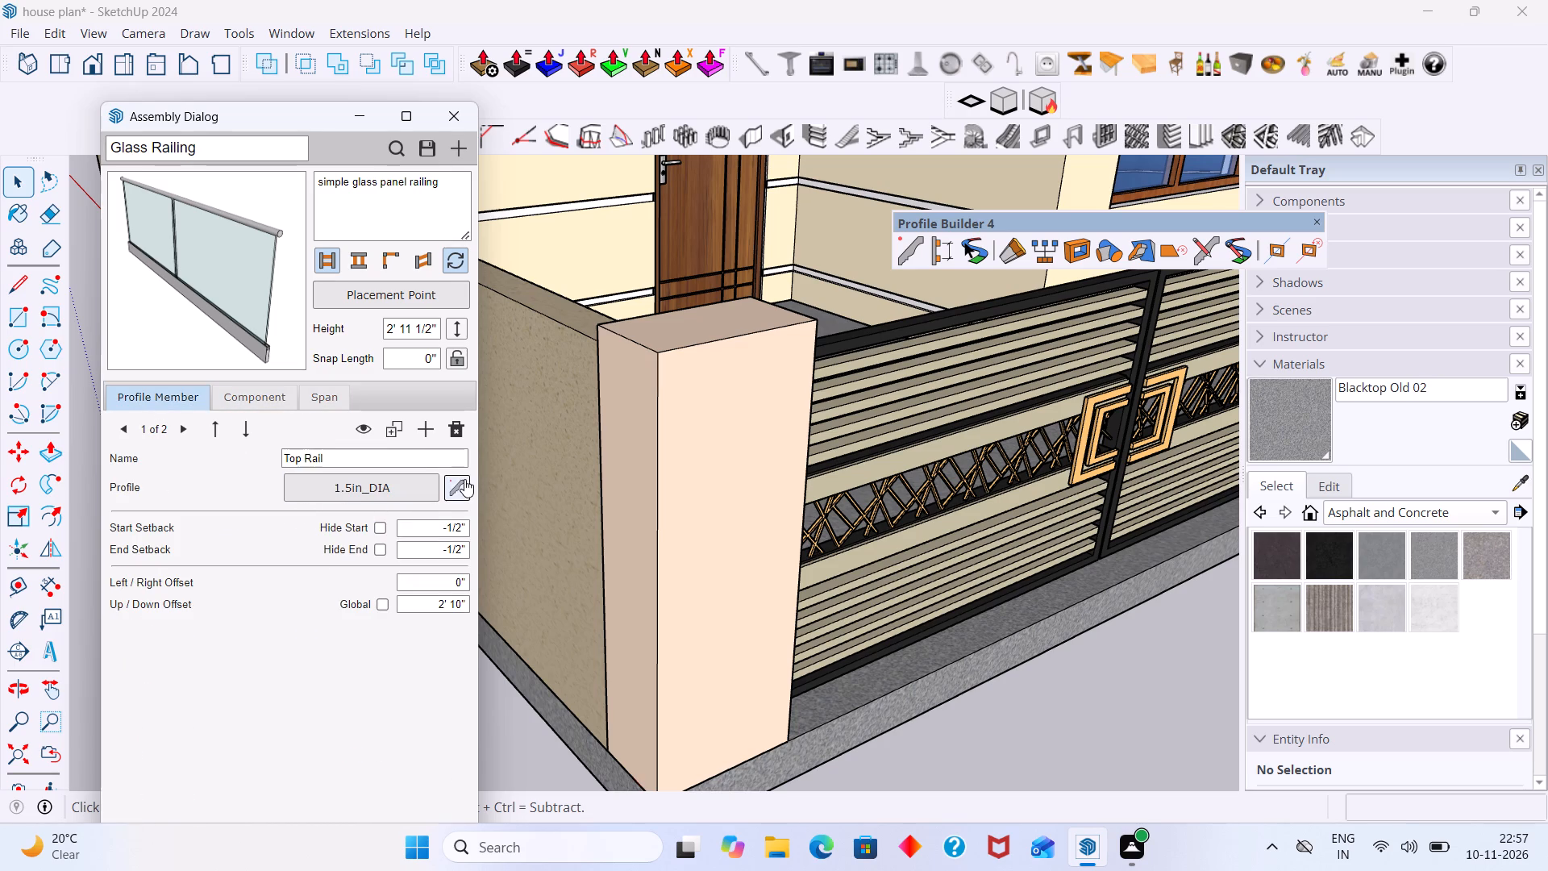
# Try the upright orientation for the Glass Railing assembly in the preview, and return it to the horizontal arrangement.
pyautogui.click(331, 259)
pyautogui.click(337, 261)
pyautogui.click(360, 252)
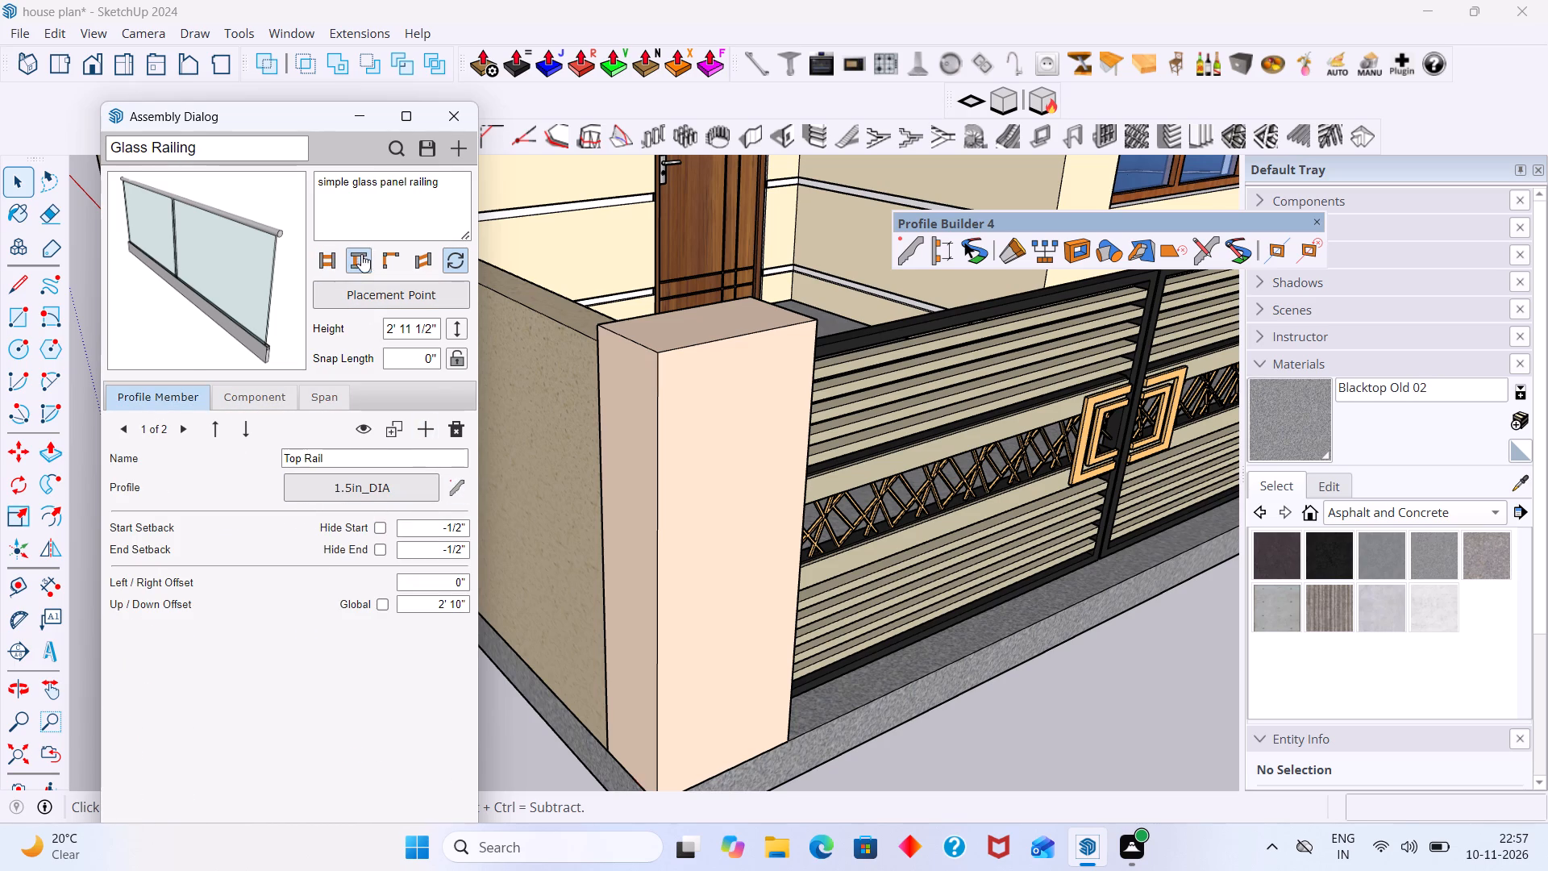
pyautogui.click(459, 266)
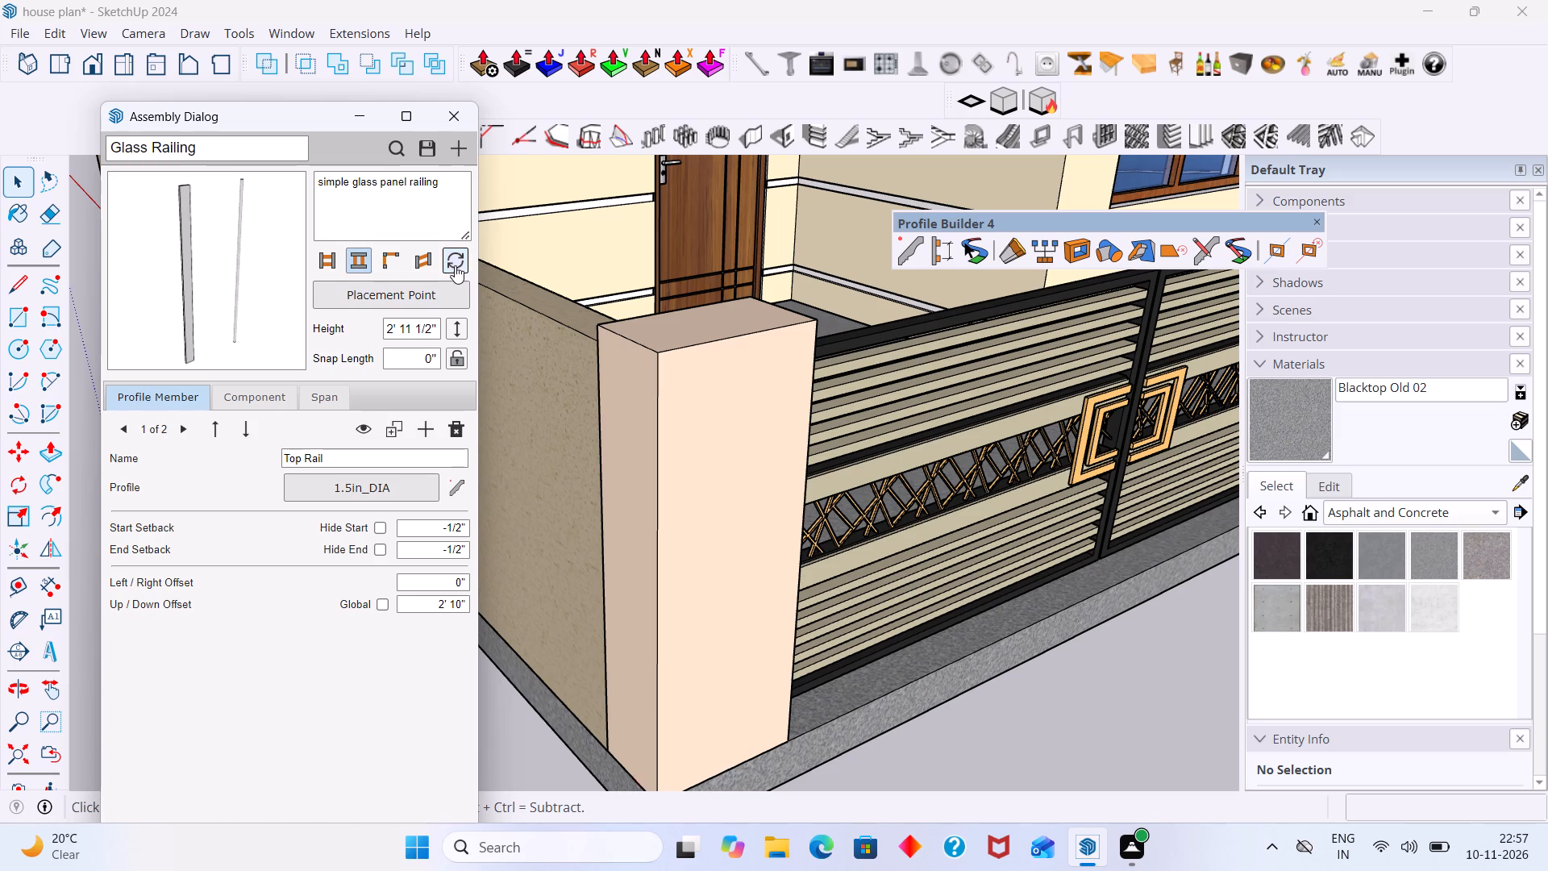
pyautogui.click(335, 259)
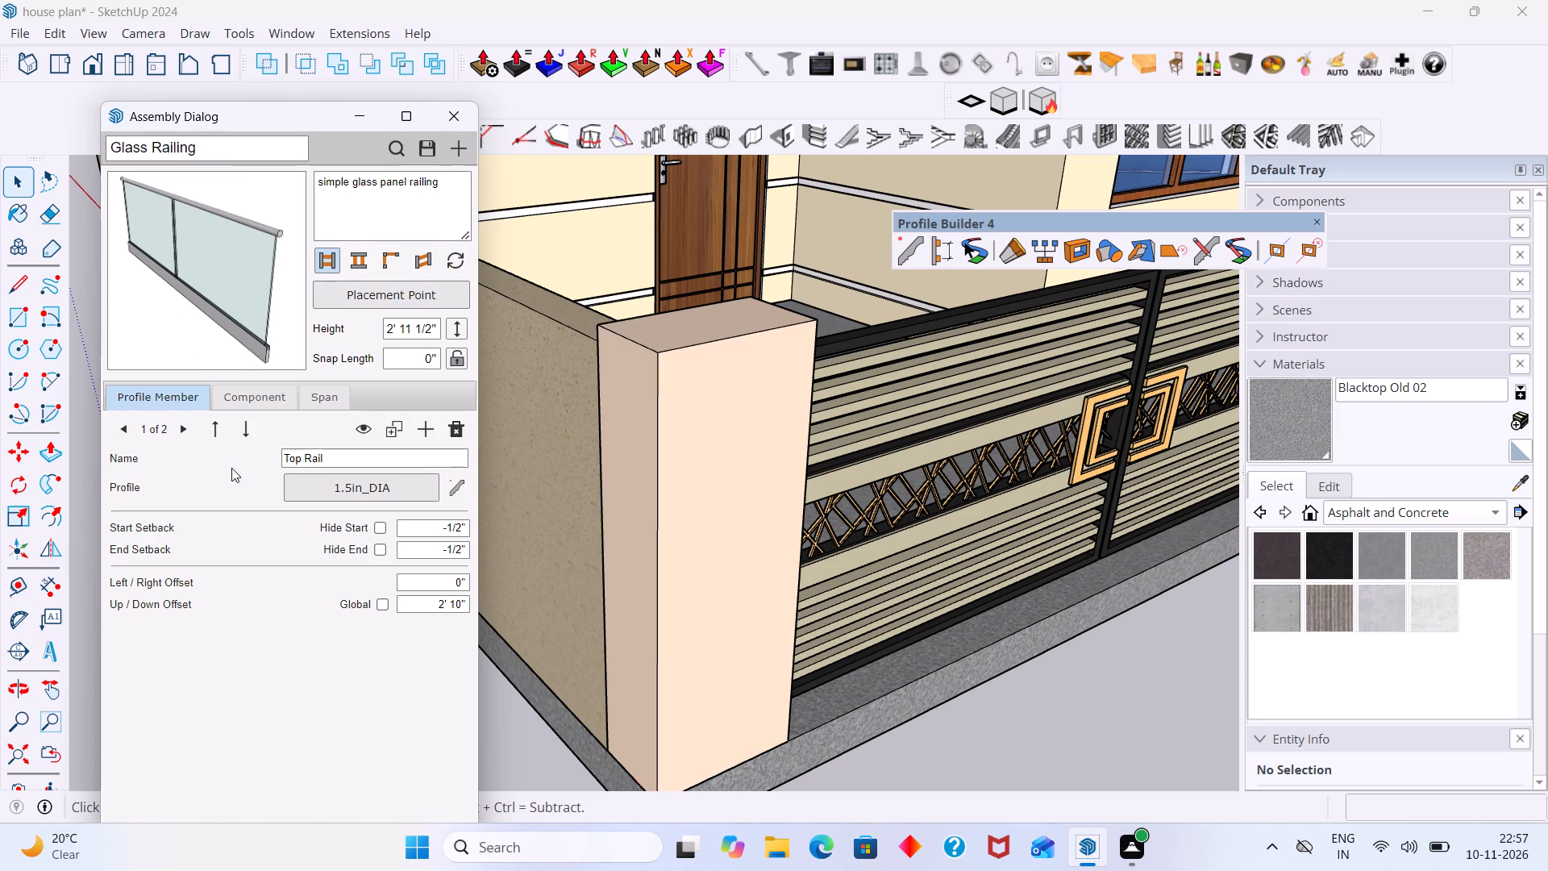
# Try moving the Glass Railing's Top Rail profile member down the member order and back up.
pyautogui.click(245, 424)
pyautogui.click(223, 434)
# Close the Glass Railing assembly settings without saving the assembly.
pyautogui.click(251, 418)
pyautogui.click(461, 115)
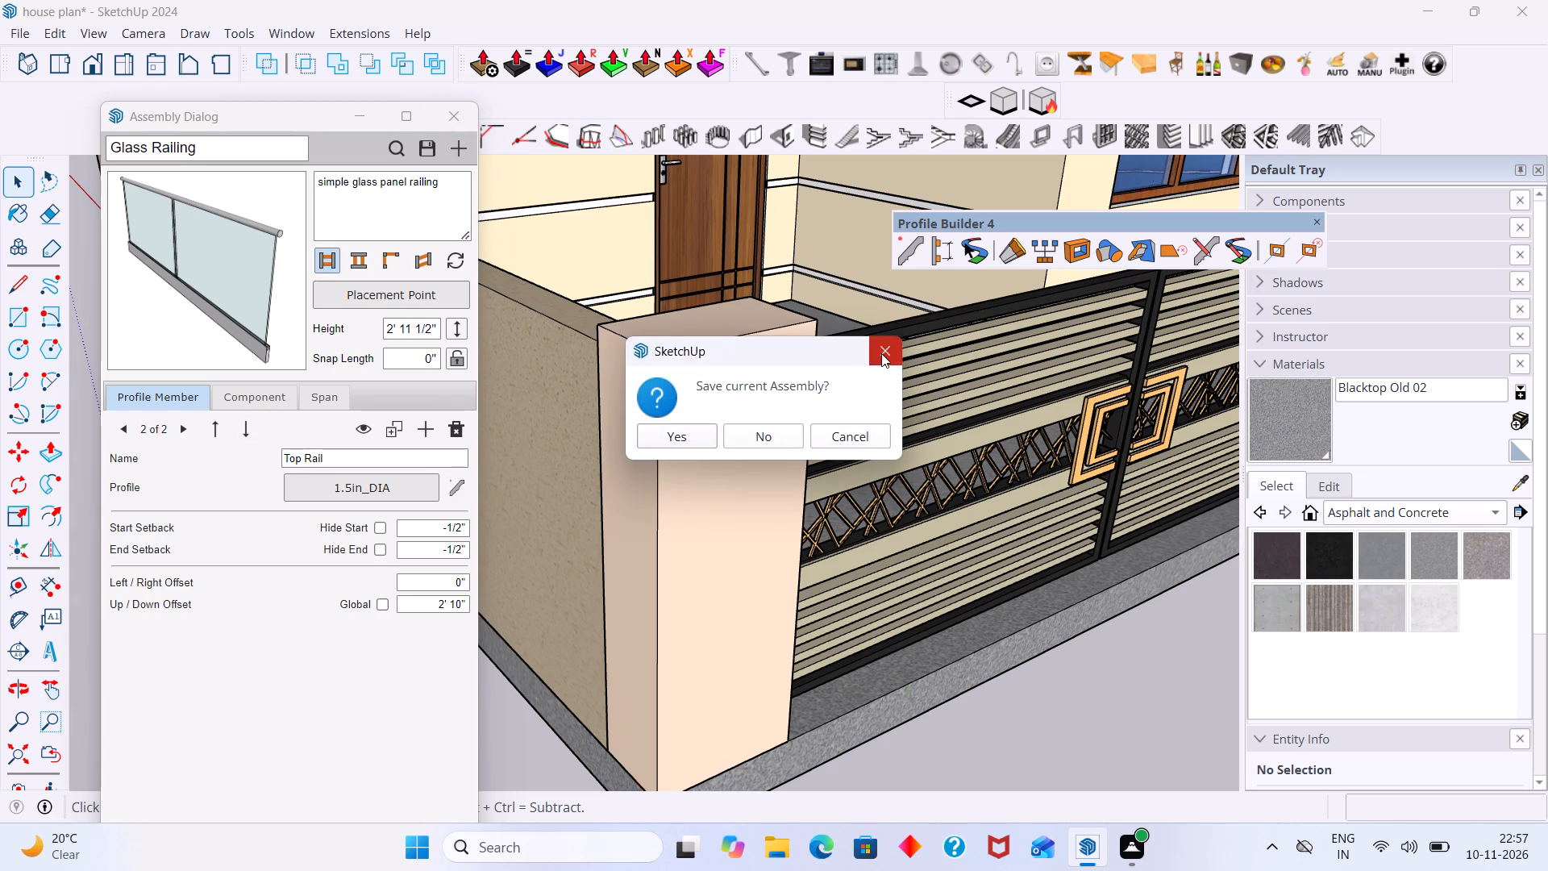
pyautogui.click(881, 353)
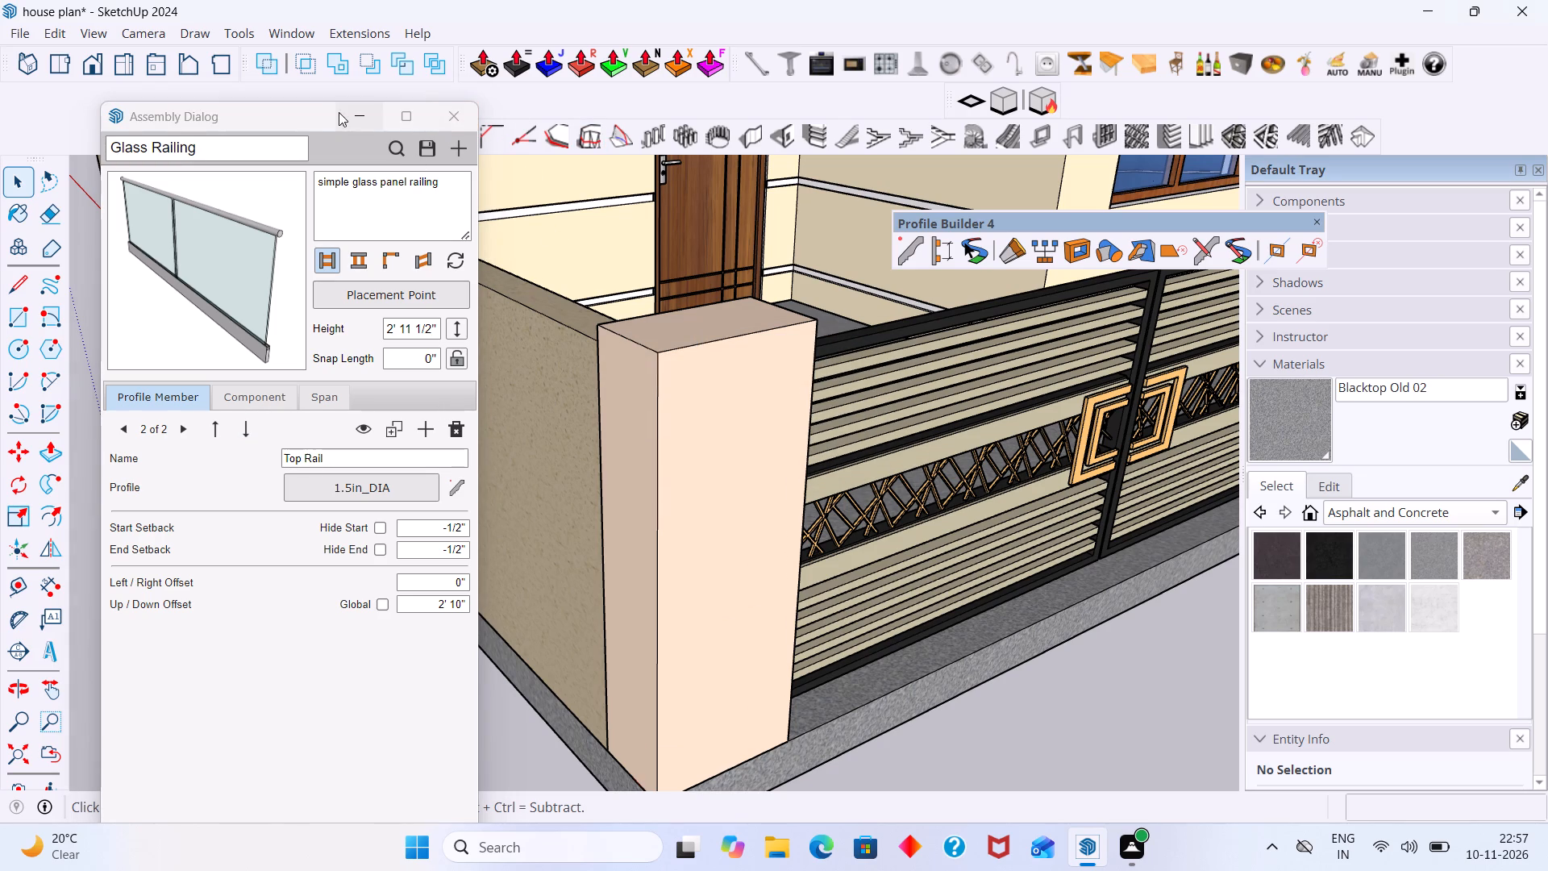
pyautogui.click(455, 115)
pyautogui.click(896, 346)
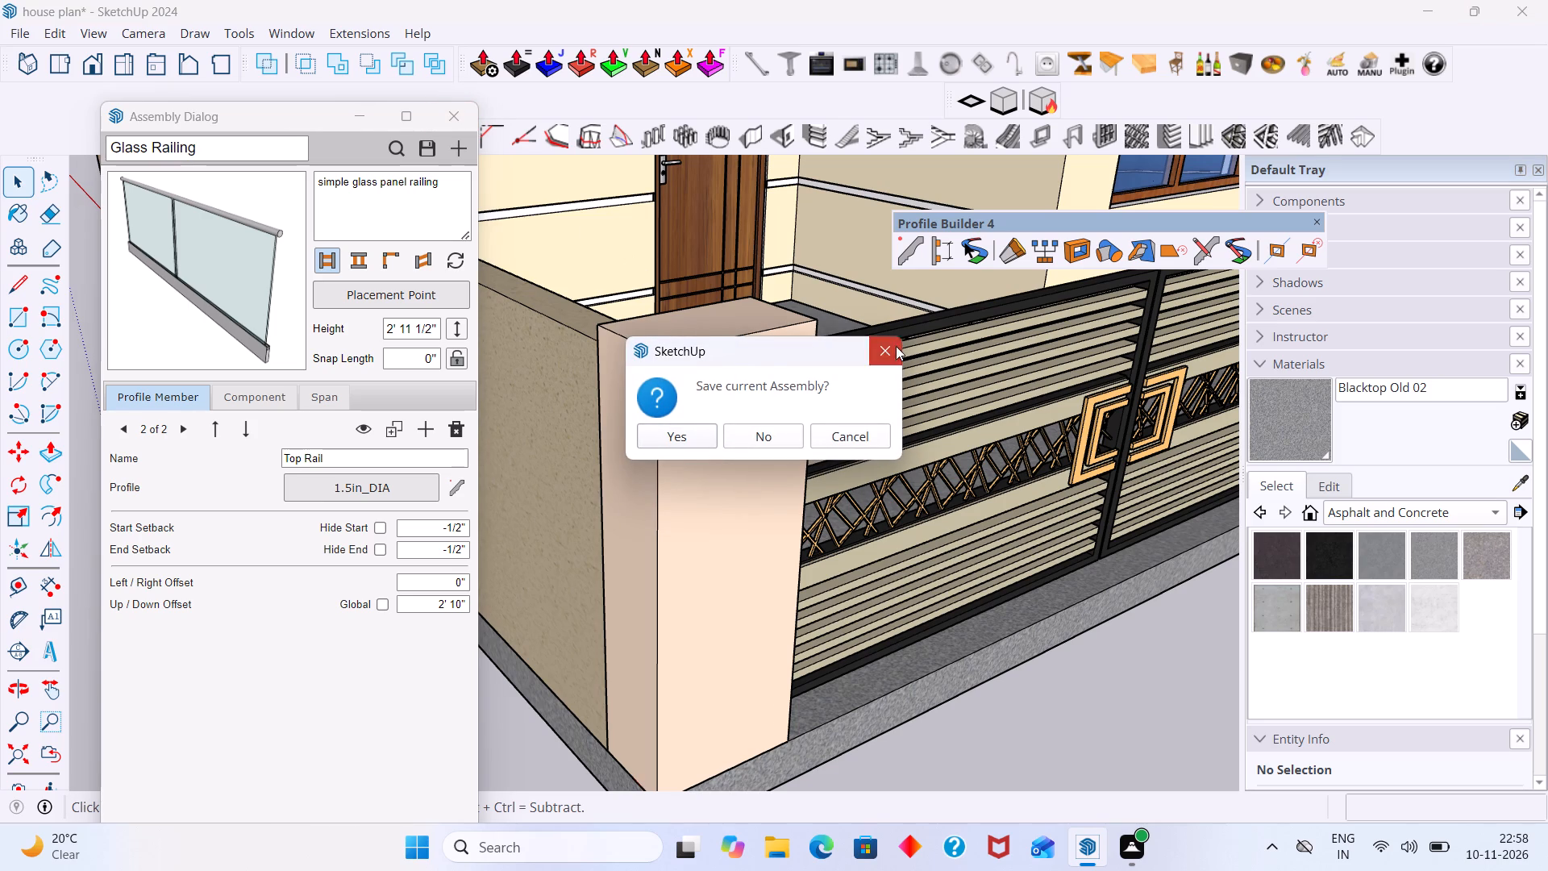
pyautogui.scroll(-3, 385, 527)
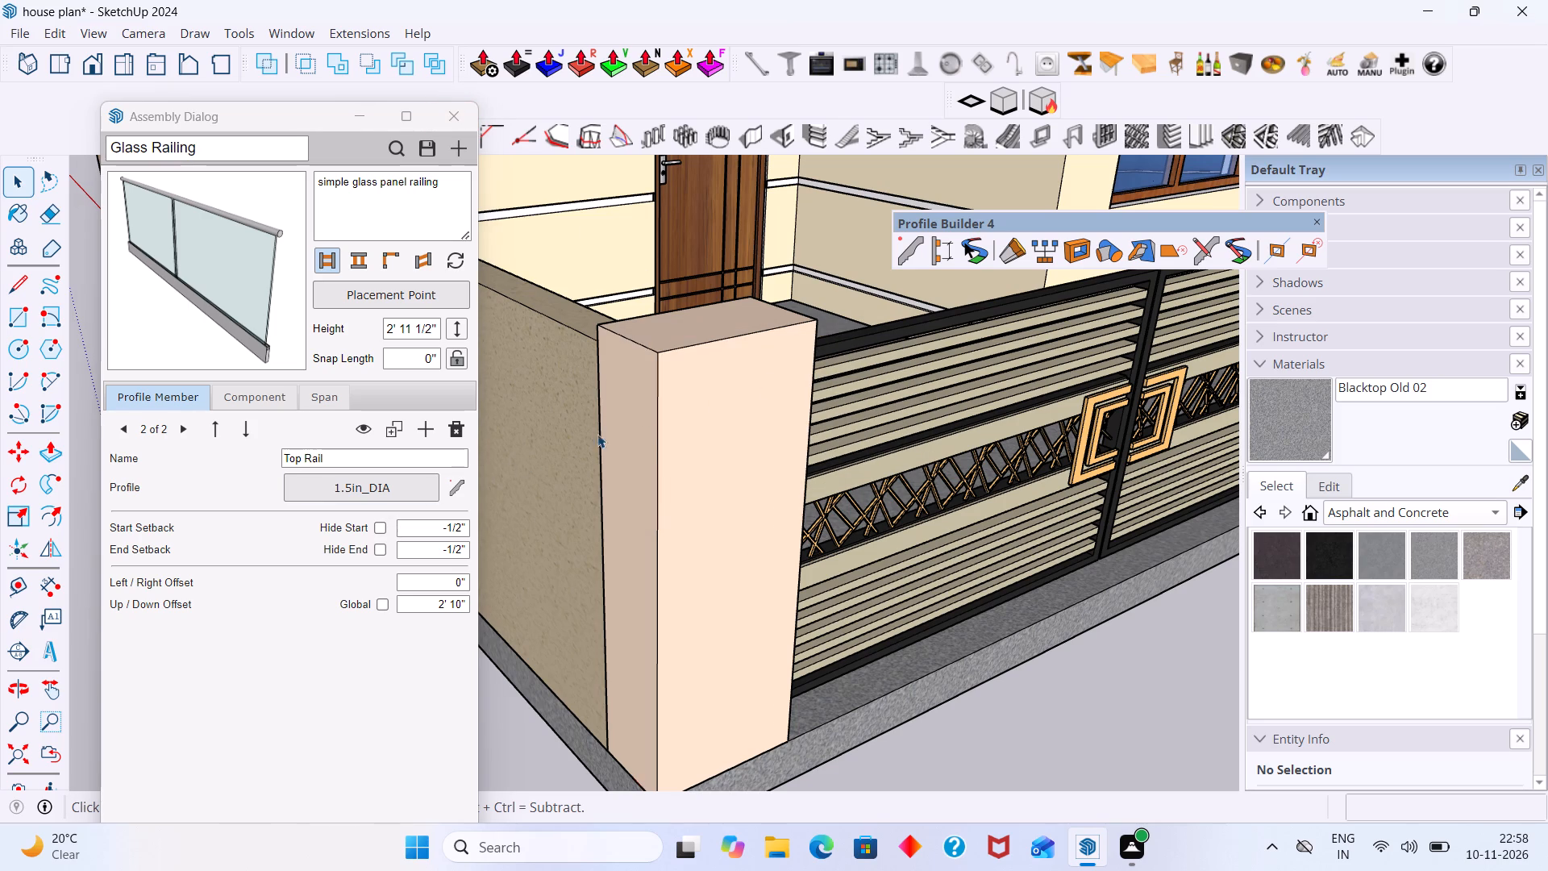
pyautogui.click(980, 248)
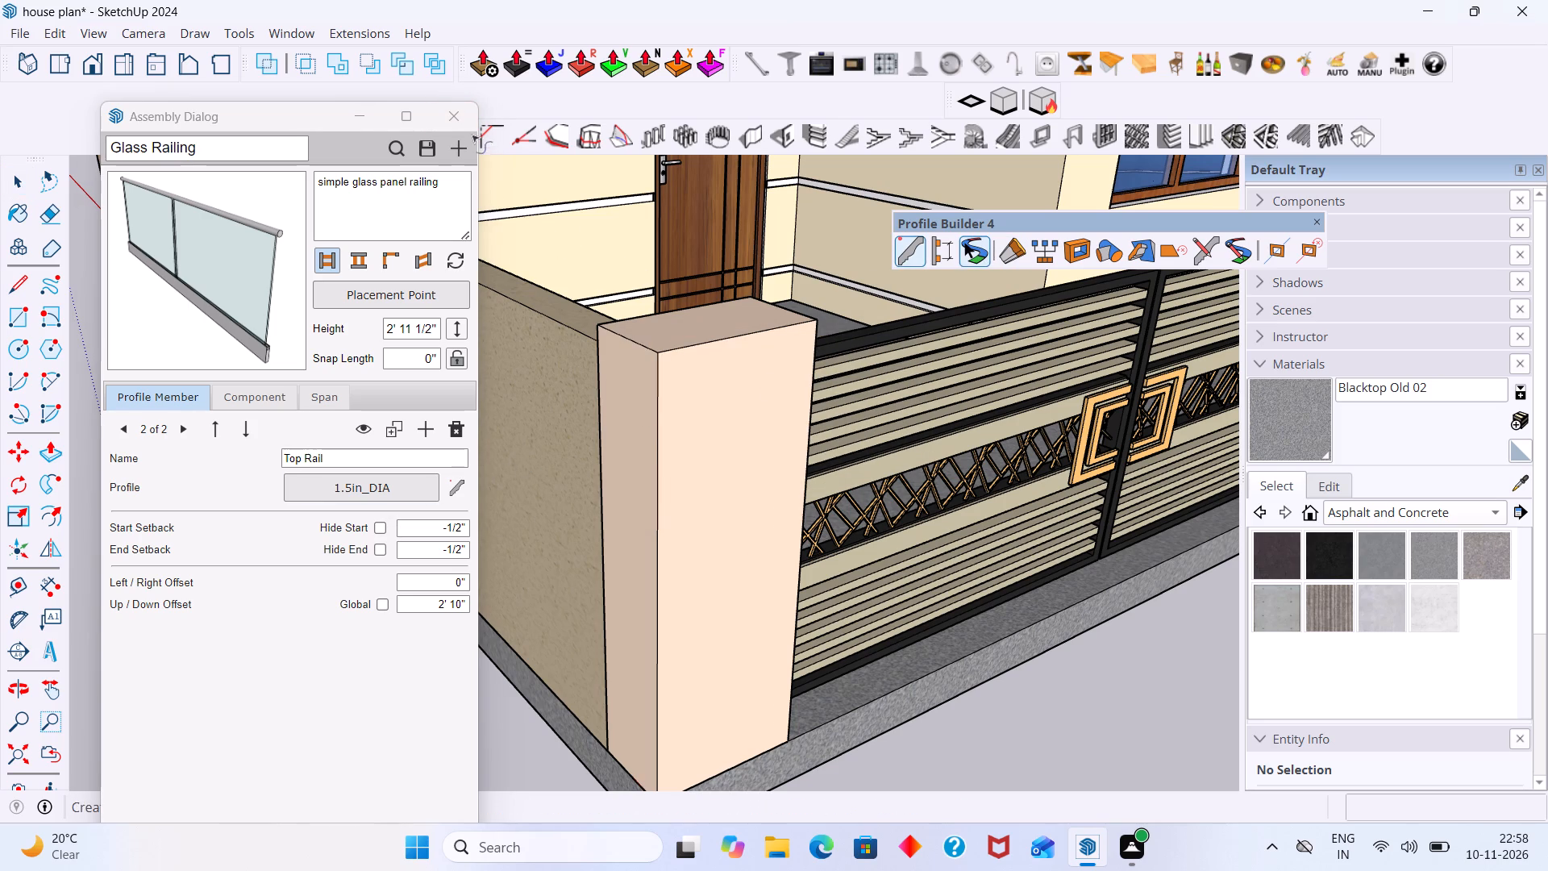
pyautogui.click(447, 120)
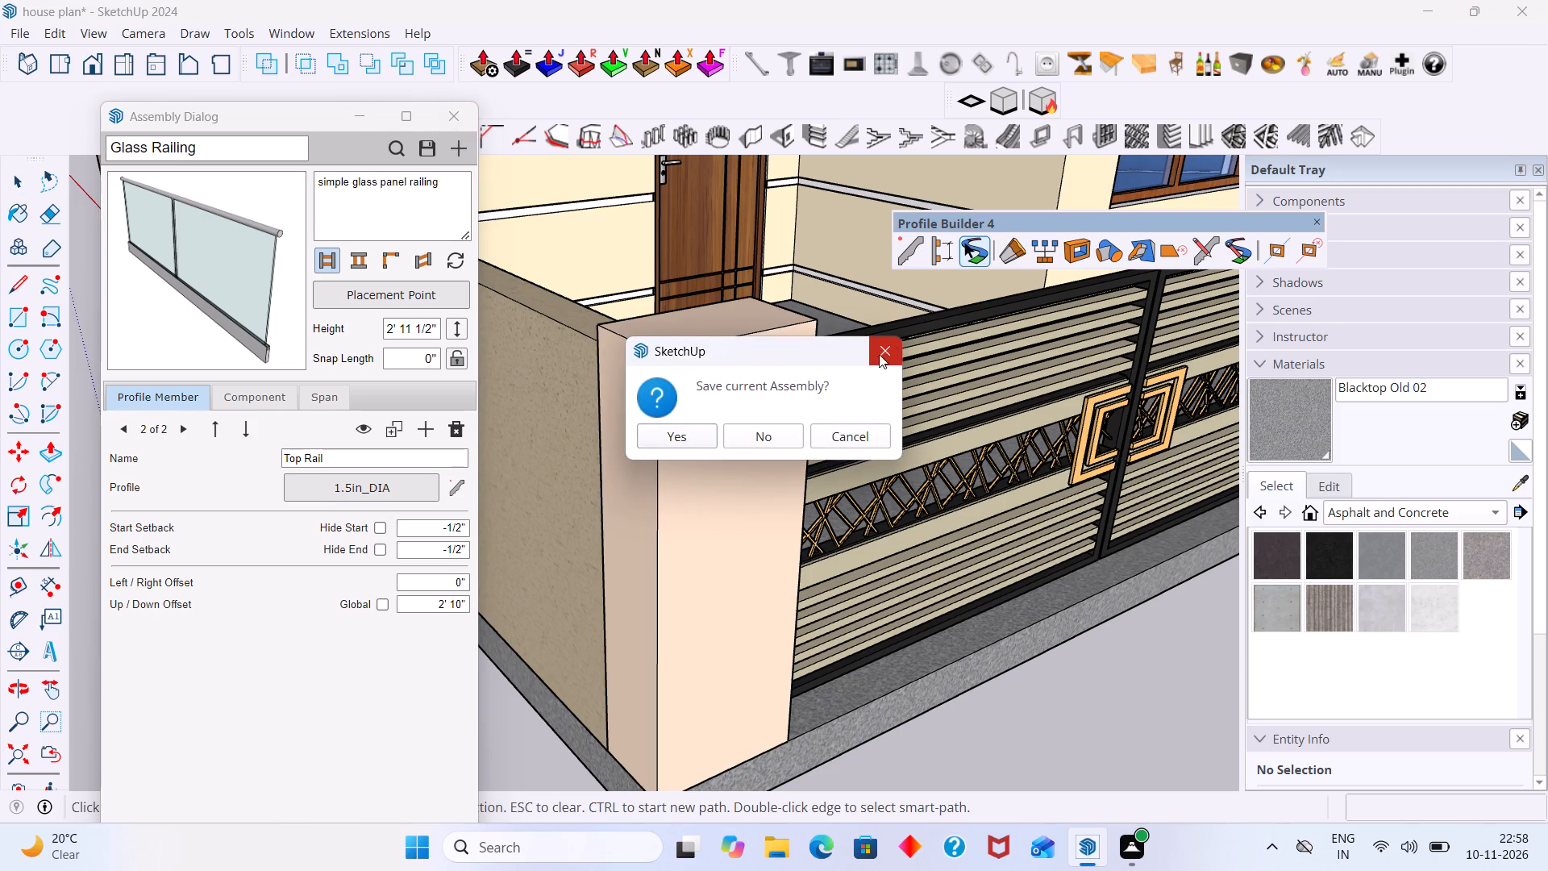
pyautogui.click(693, 433)
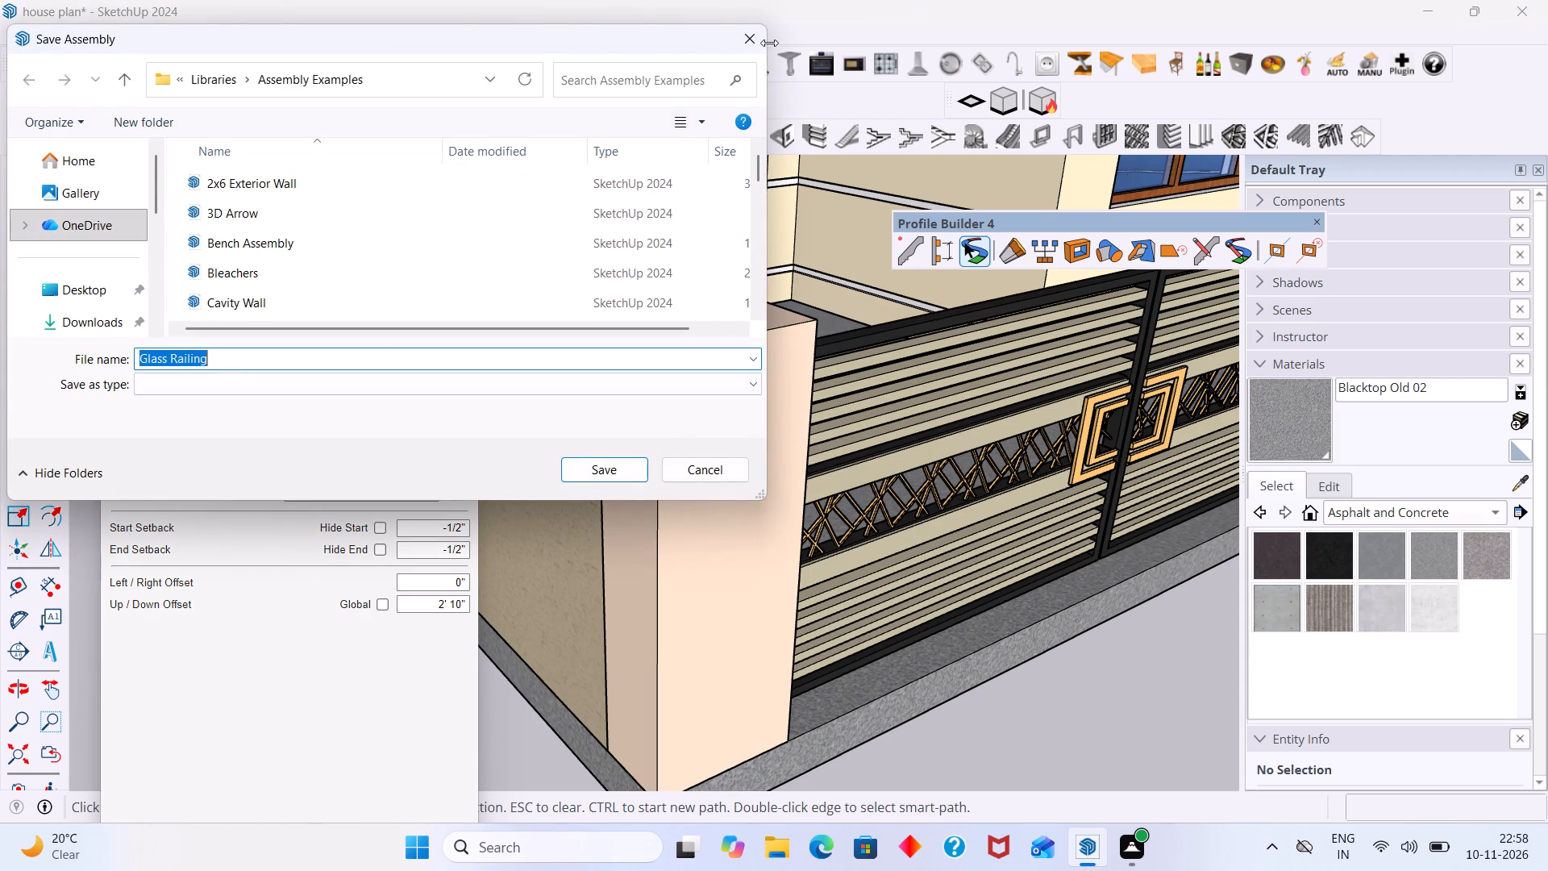
pyautogui.click(767, 28)
pyautogui.click(458, 114)
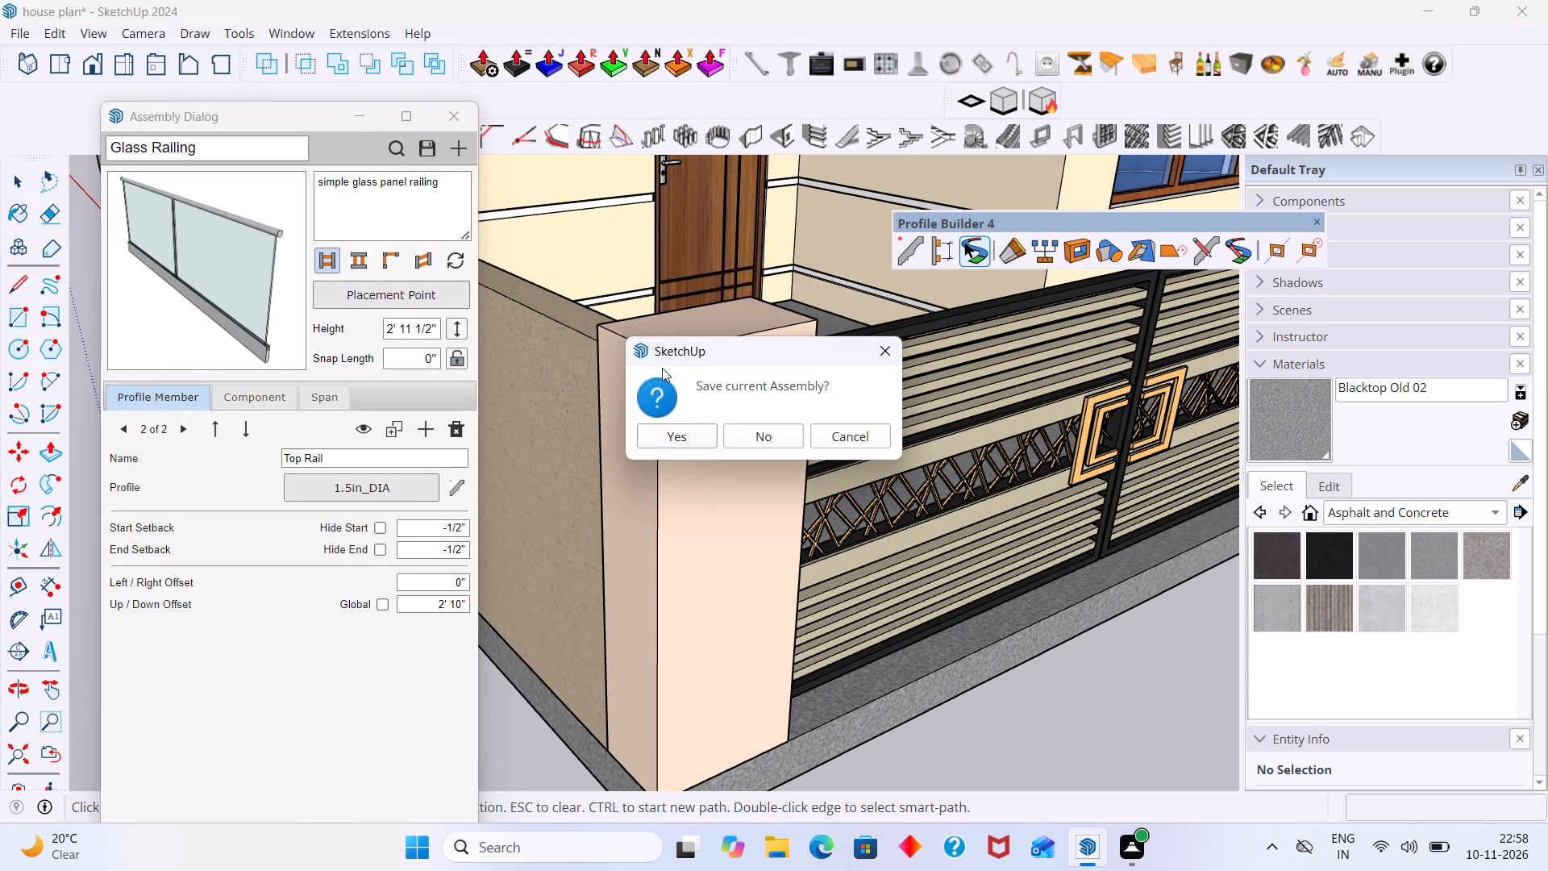
pyautogui.click(745, 433)
pyautogui.scroll(-7, 686, 410)
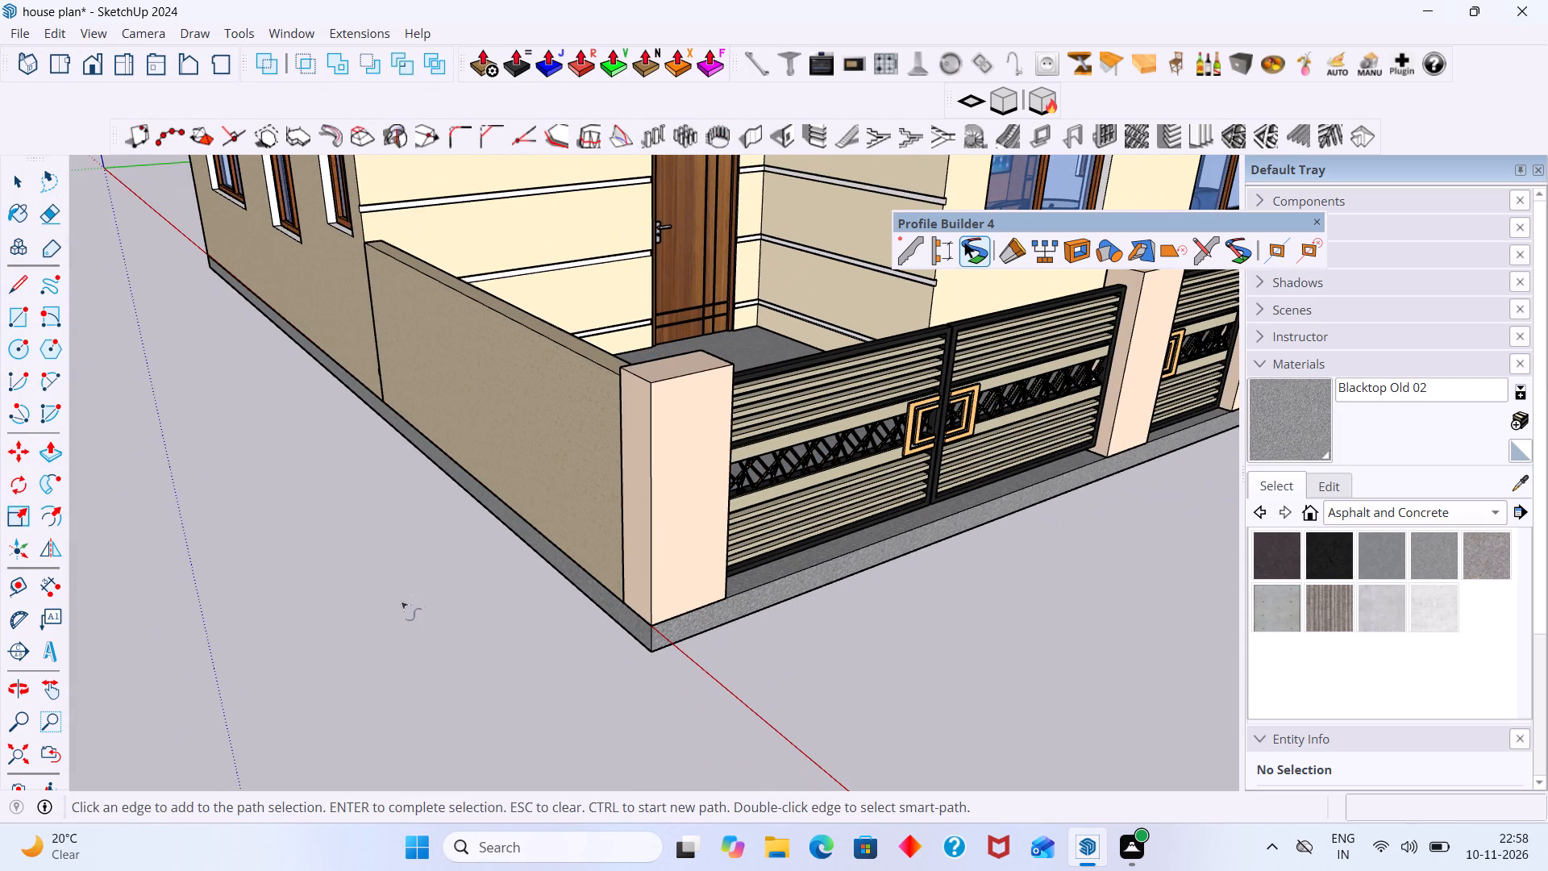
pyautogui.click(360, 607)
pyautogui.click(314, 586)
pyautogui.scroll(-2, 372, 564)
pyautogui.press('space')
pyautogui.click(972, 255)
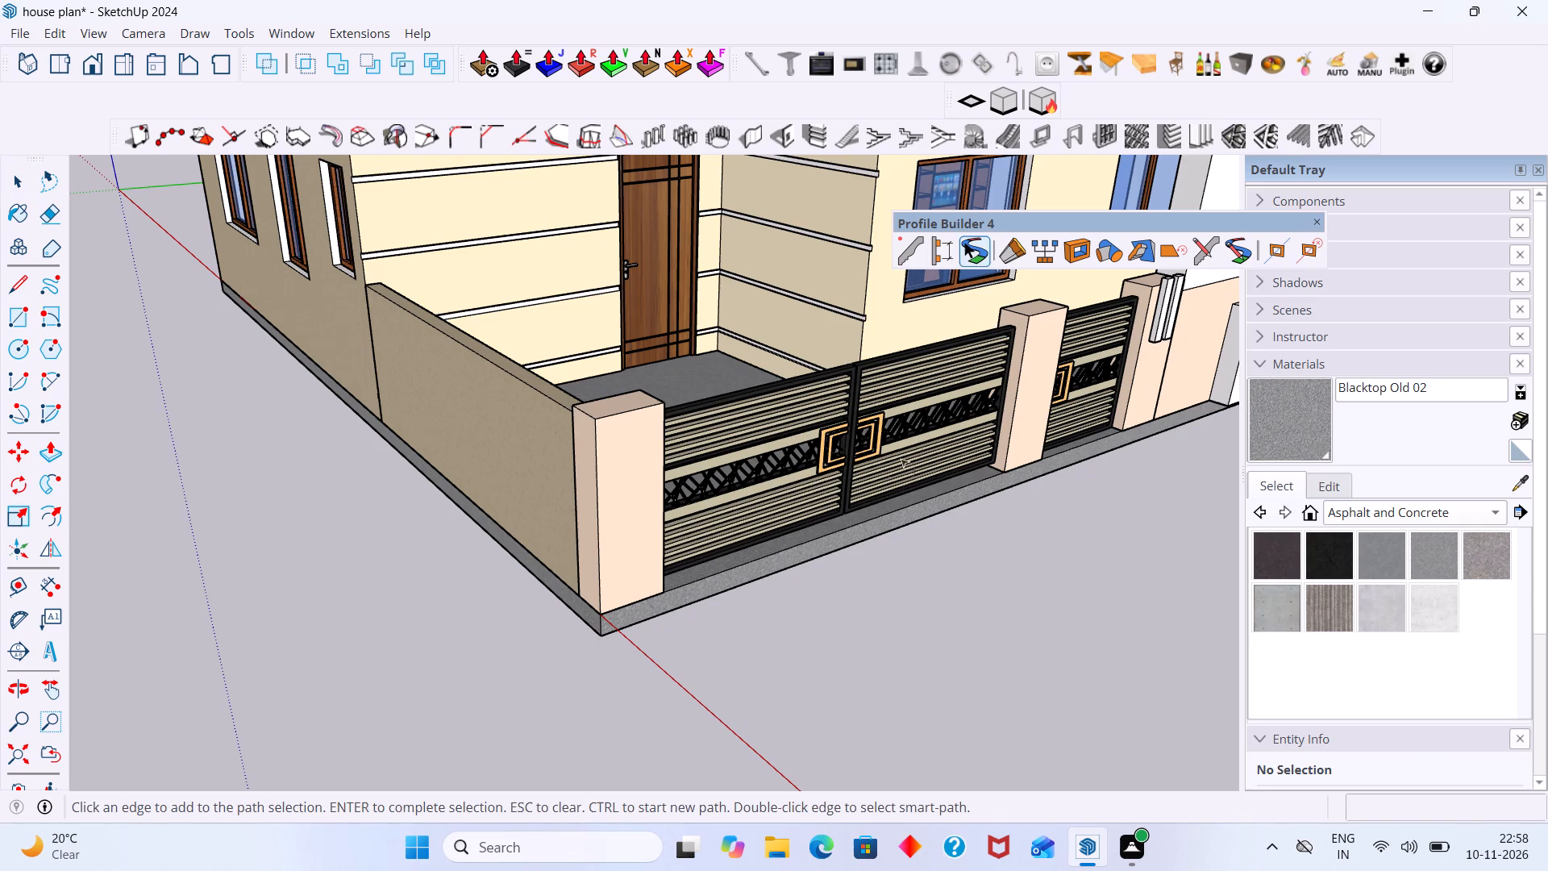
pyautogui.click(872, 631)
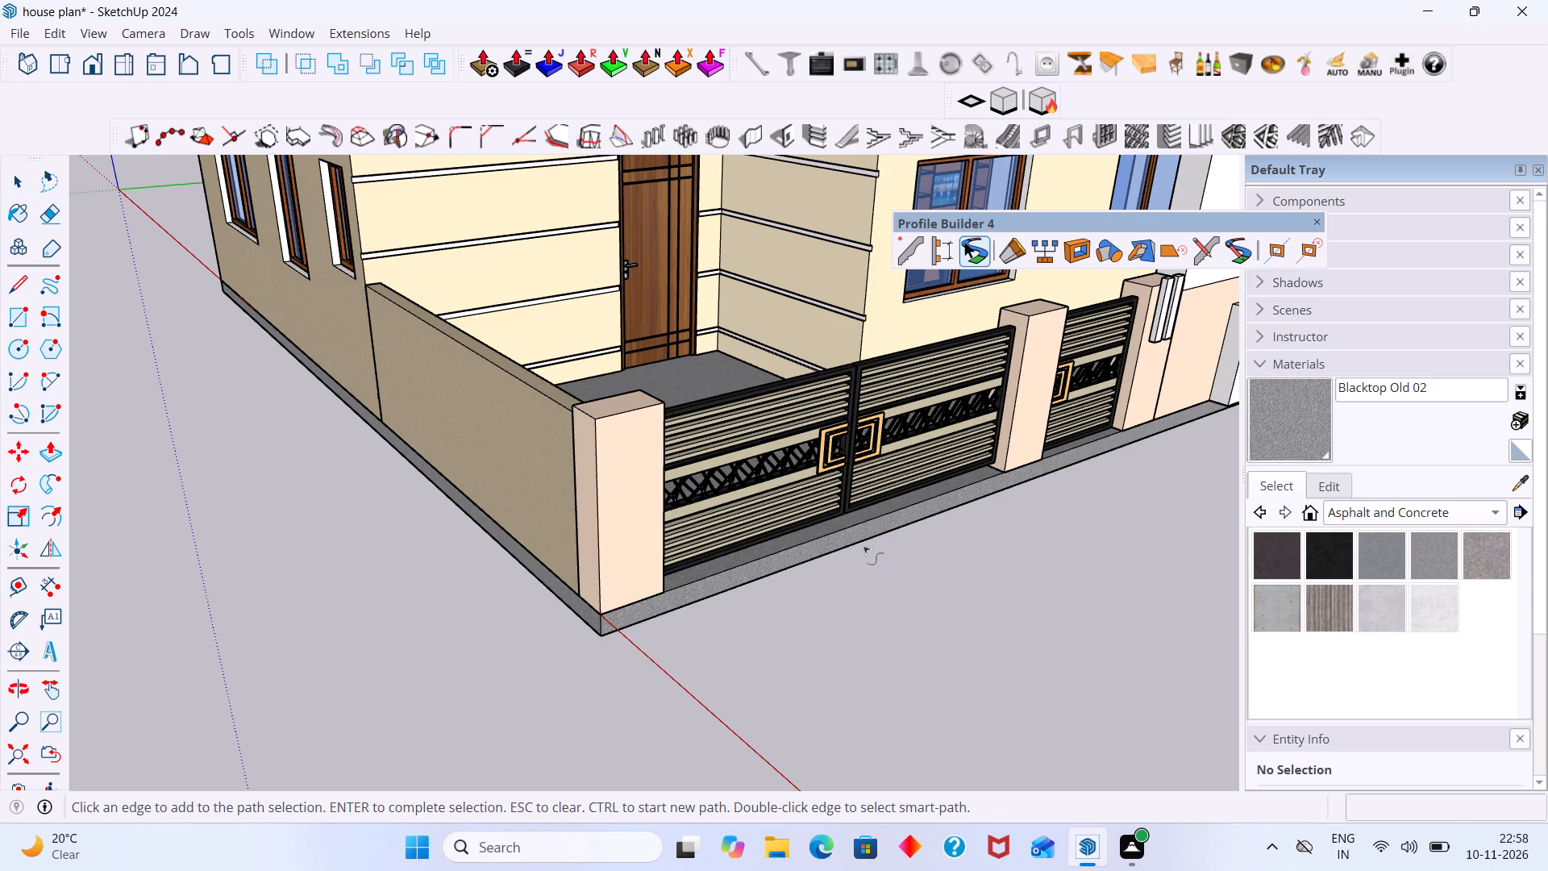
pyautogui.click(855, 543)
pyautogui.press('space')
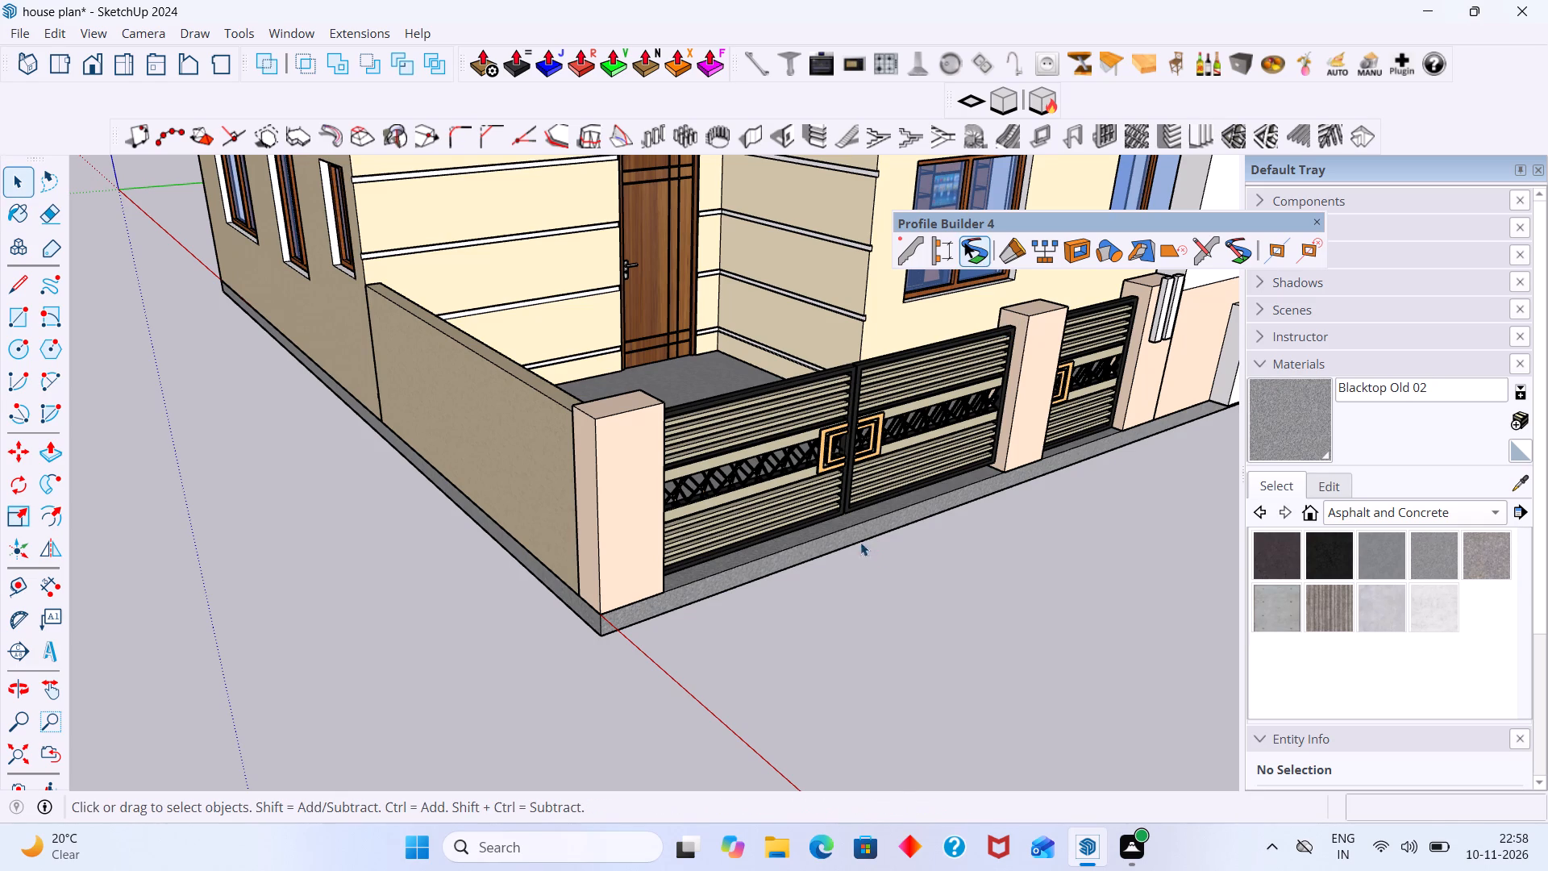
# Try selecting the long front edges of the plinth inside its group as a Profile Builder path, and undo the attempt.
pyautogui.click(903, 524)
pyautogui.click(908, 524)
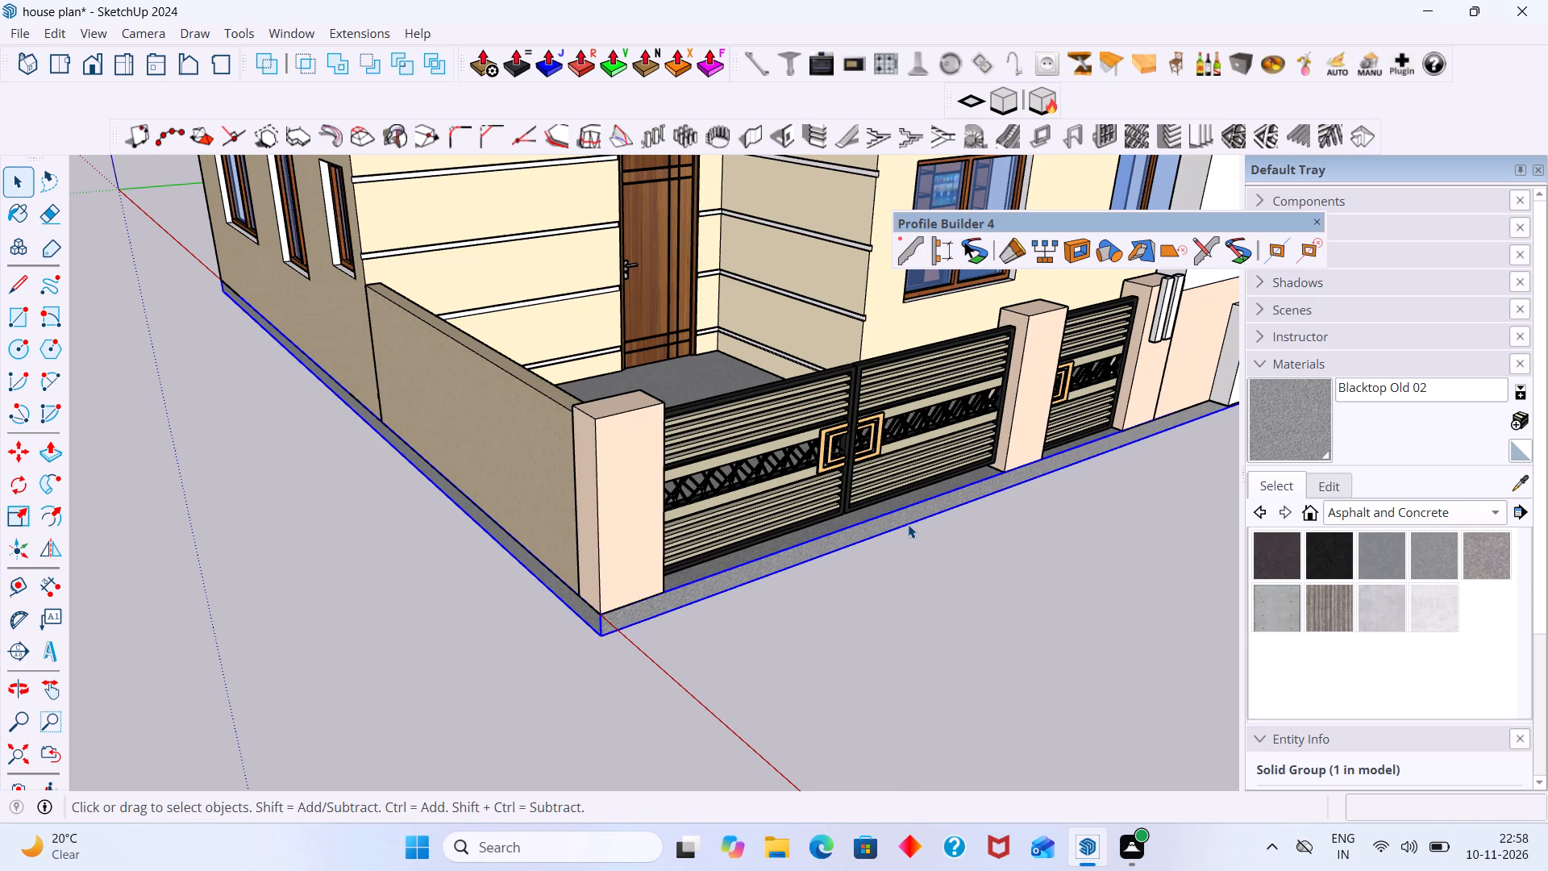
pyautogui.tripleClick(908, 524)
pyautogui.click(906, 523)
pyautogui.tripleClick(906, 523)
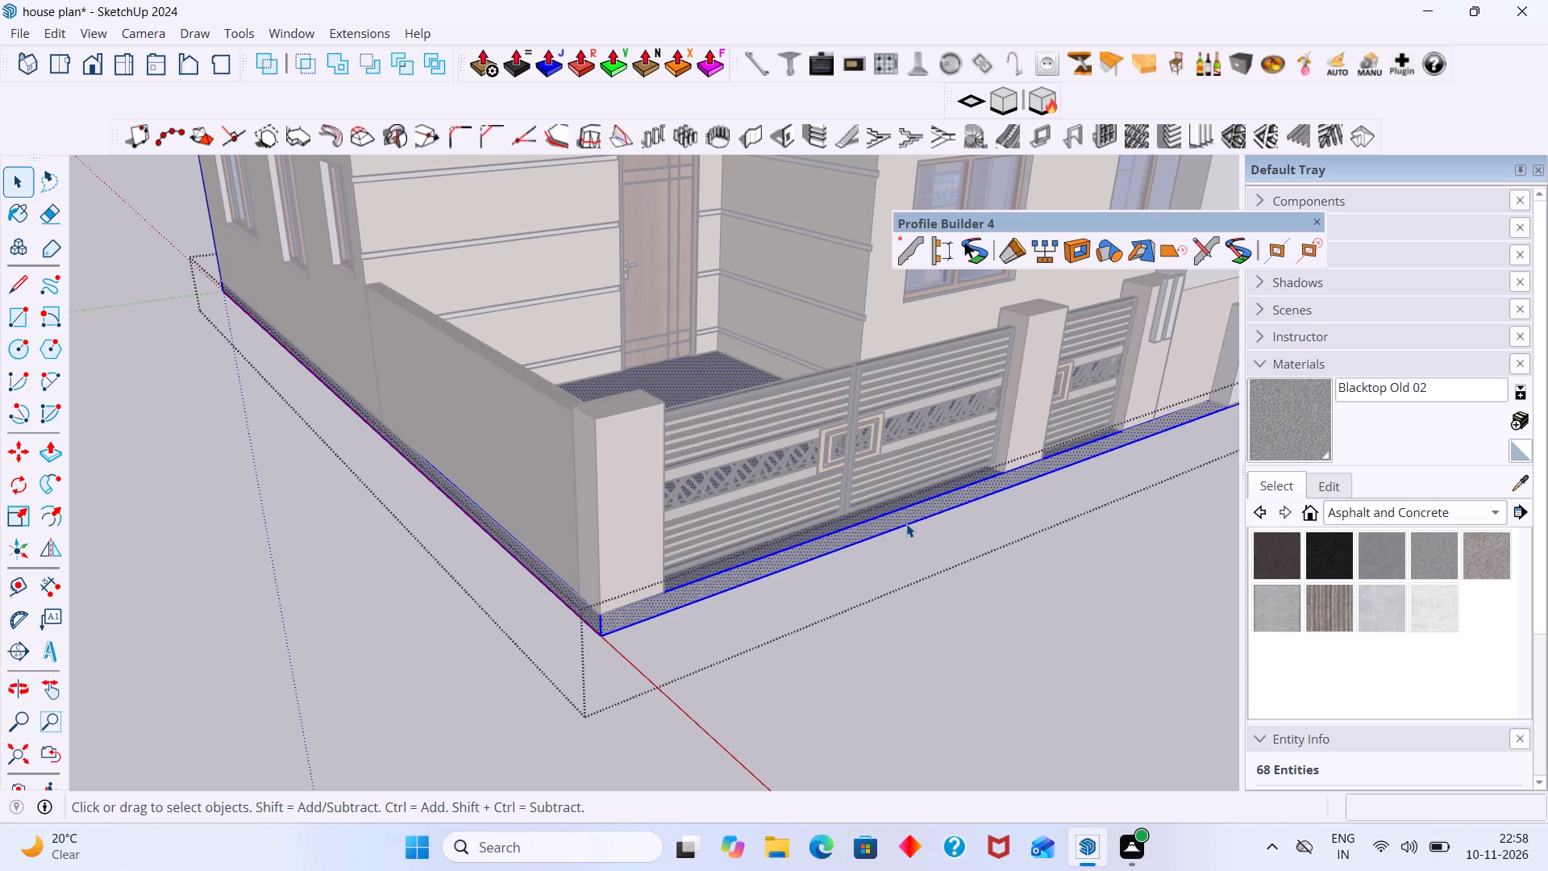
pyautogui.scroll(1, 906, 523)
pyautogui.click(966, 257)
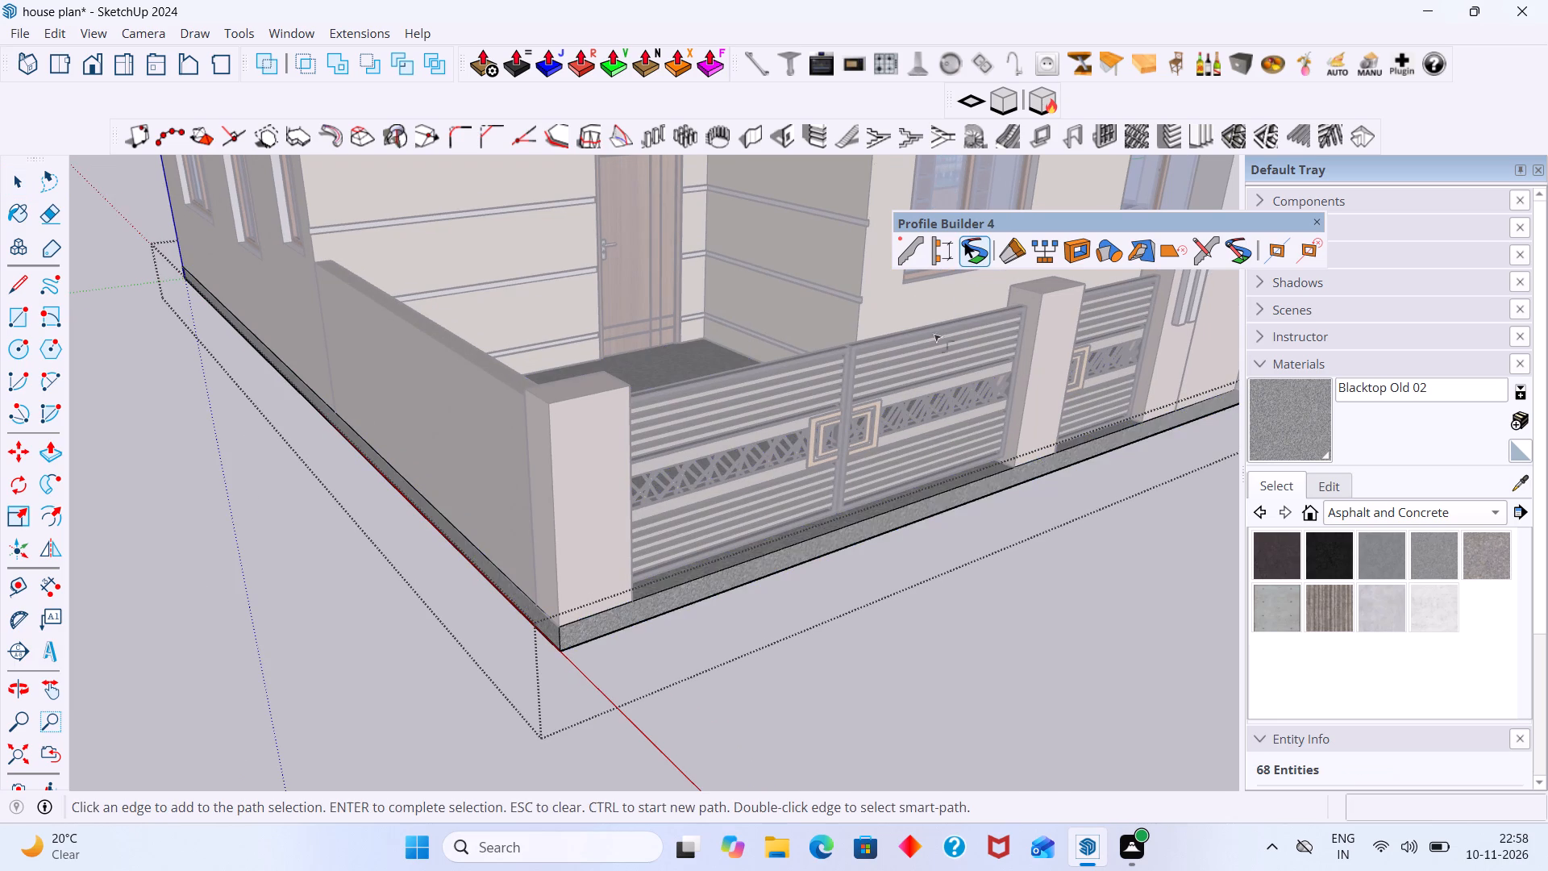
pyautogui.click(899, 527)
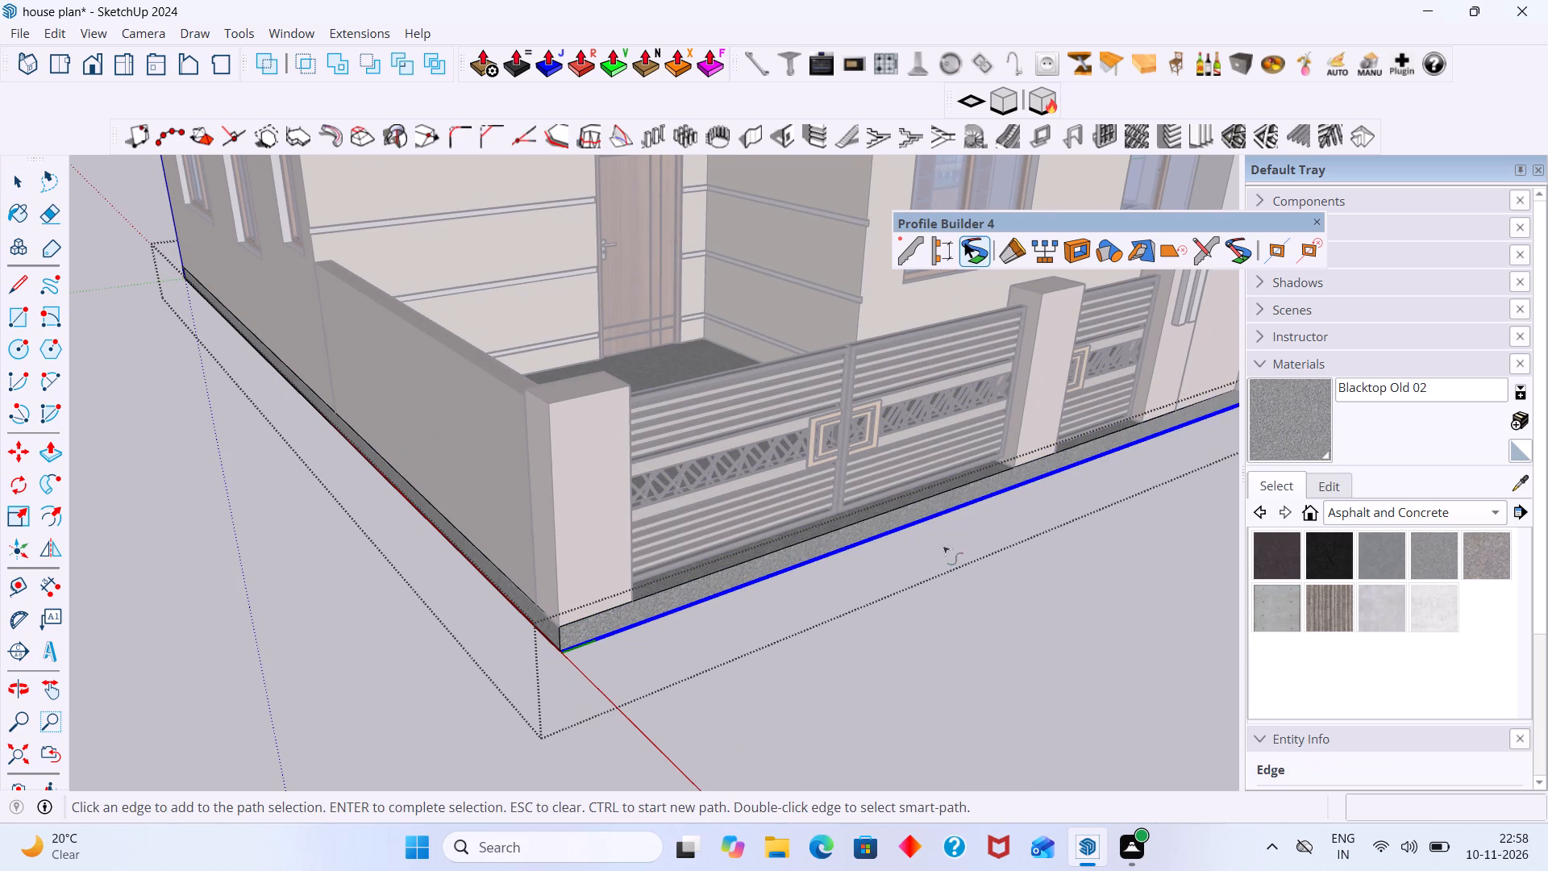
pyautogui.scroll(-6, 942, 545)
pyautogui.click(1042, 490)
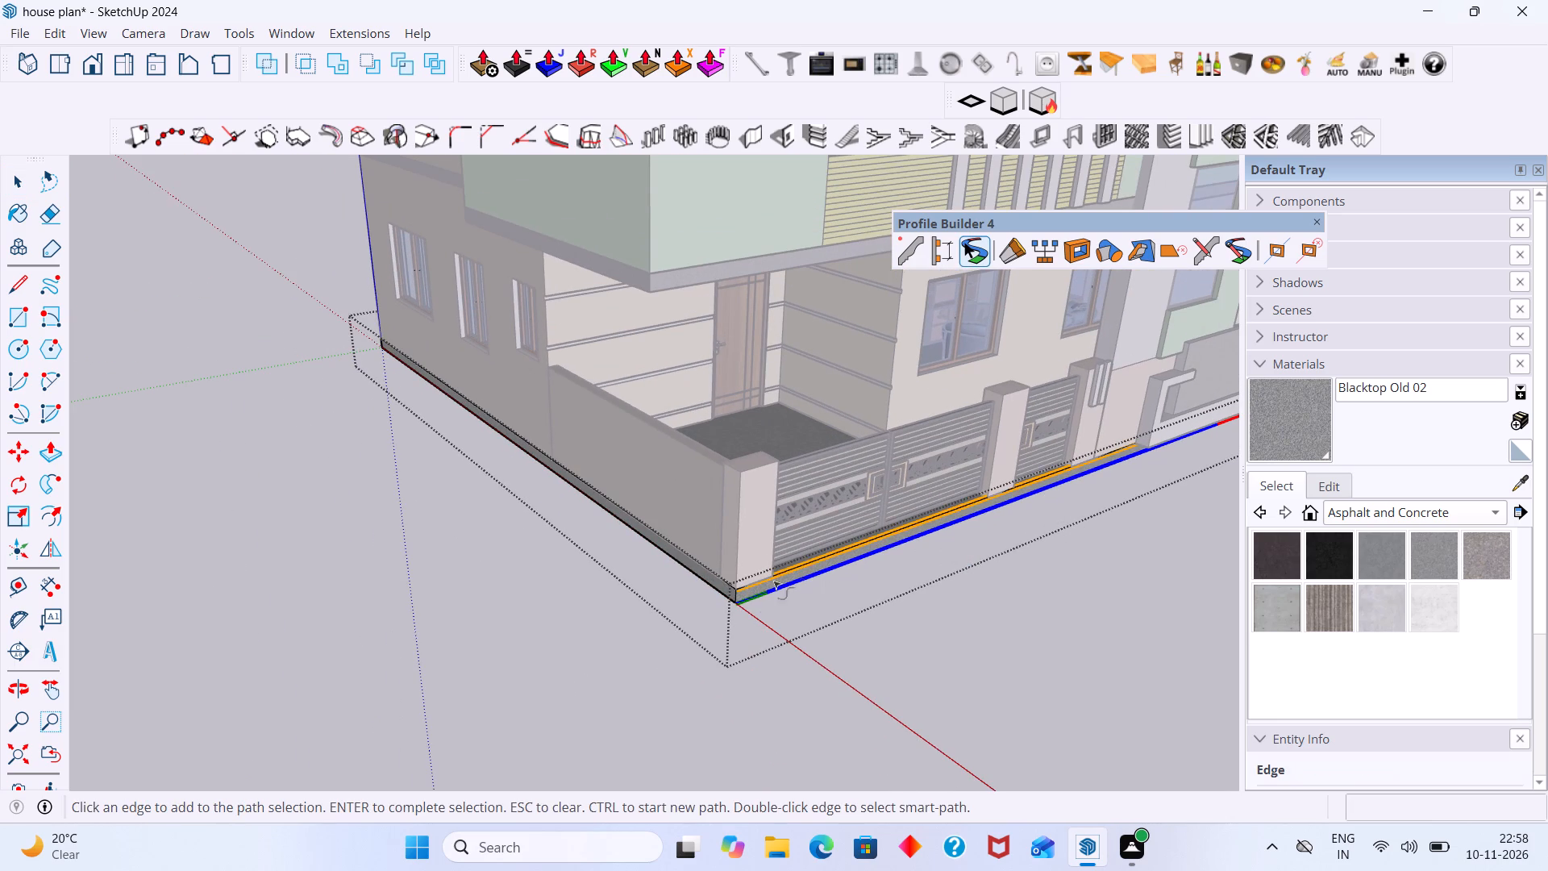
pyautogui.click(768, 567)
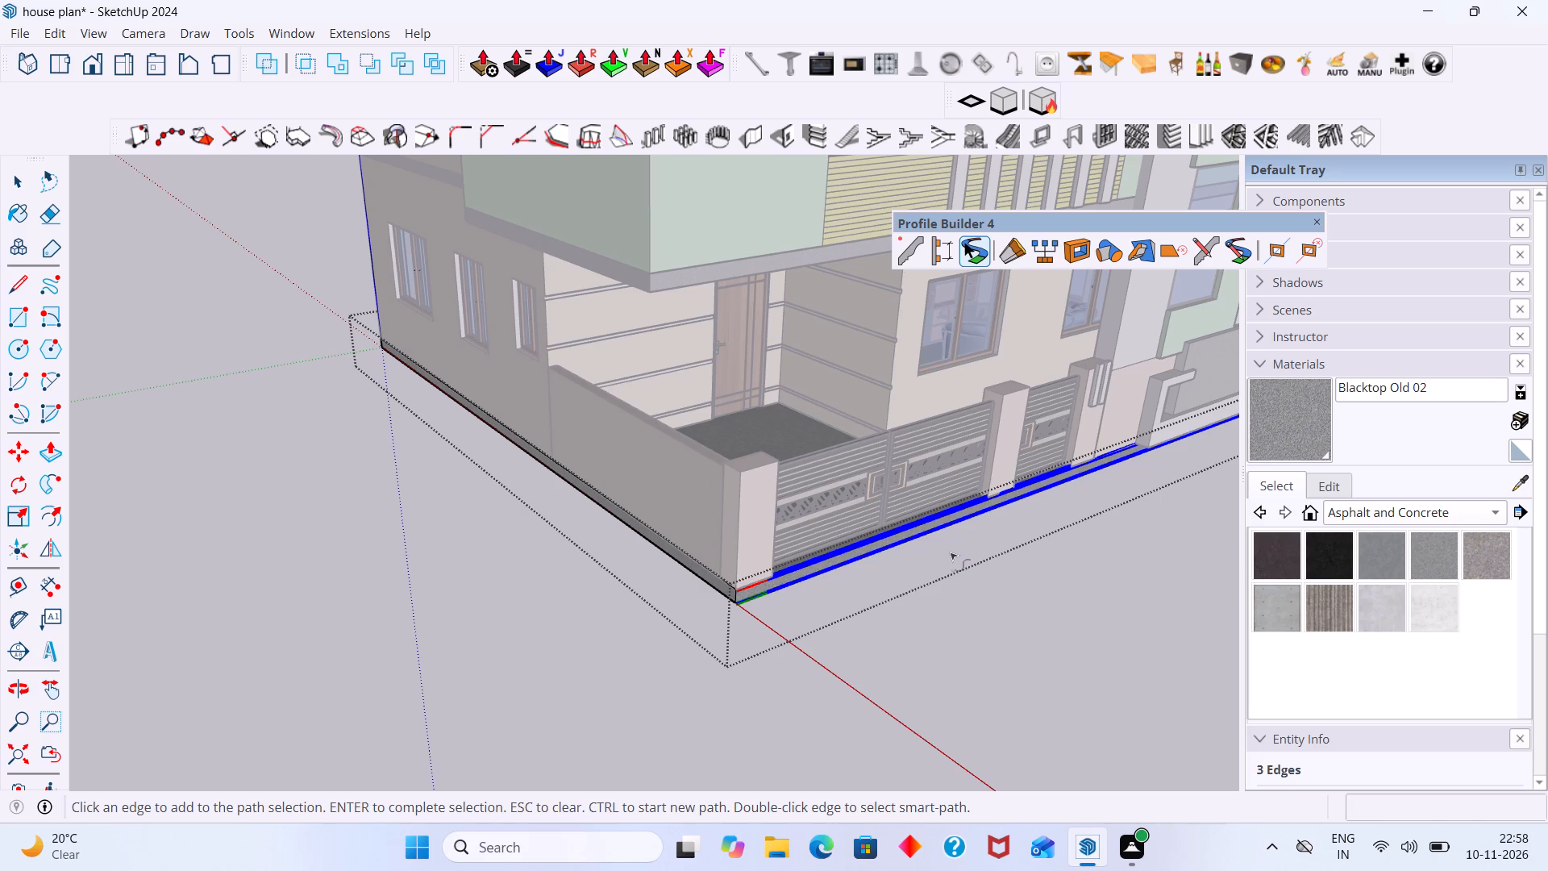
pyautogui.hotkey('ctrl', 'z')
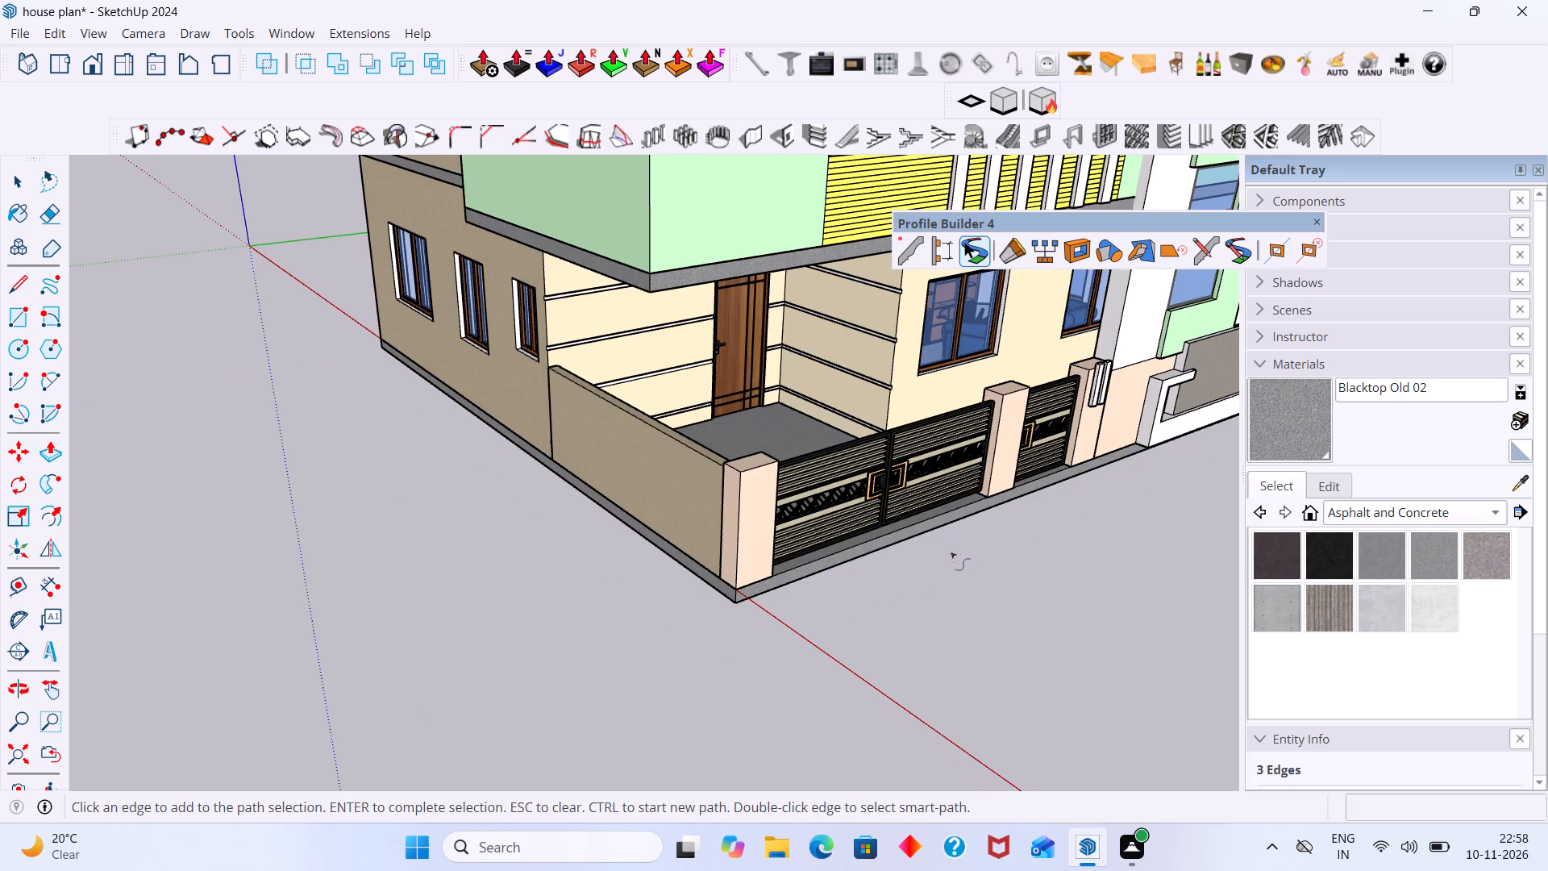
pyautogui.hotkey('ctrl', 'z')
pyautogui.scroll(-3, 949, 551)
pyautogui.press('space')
# Draw an irregular closed four-sided face on open ground in front of the gate, its first side about 13' 11" long.
pyautogui.scroll(-3, 954, 558)
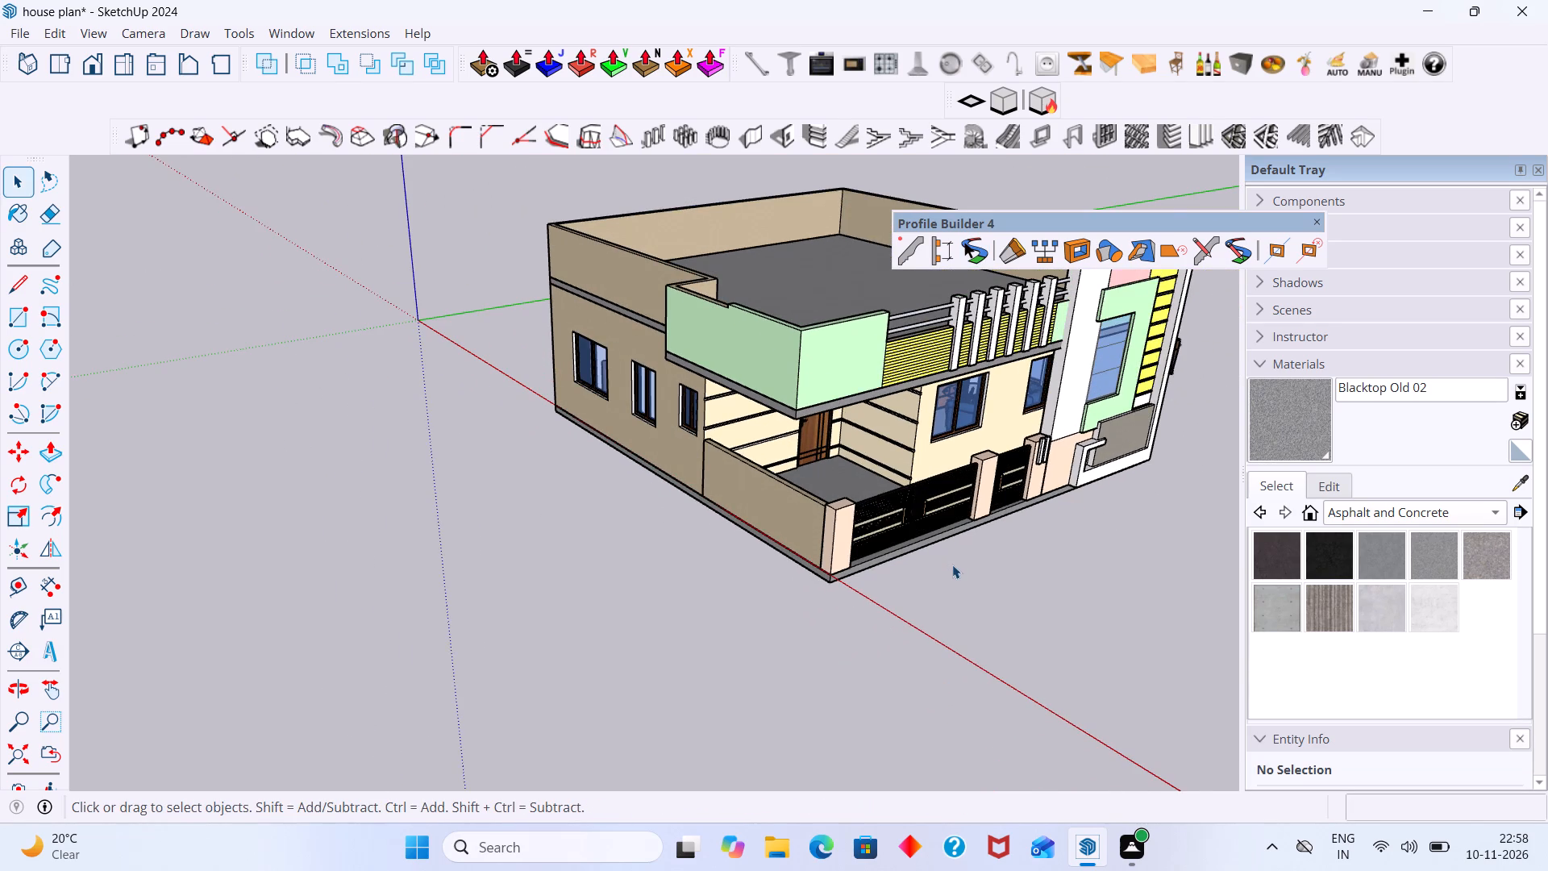
pyautogui.scroll(-1, 973, 565)
pyautogui.press('l')
pyautogui.click(1002, 616)
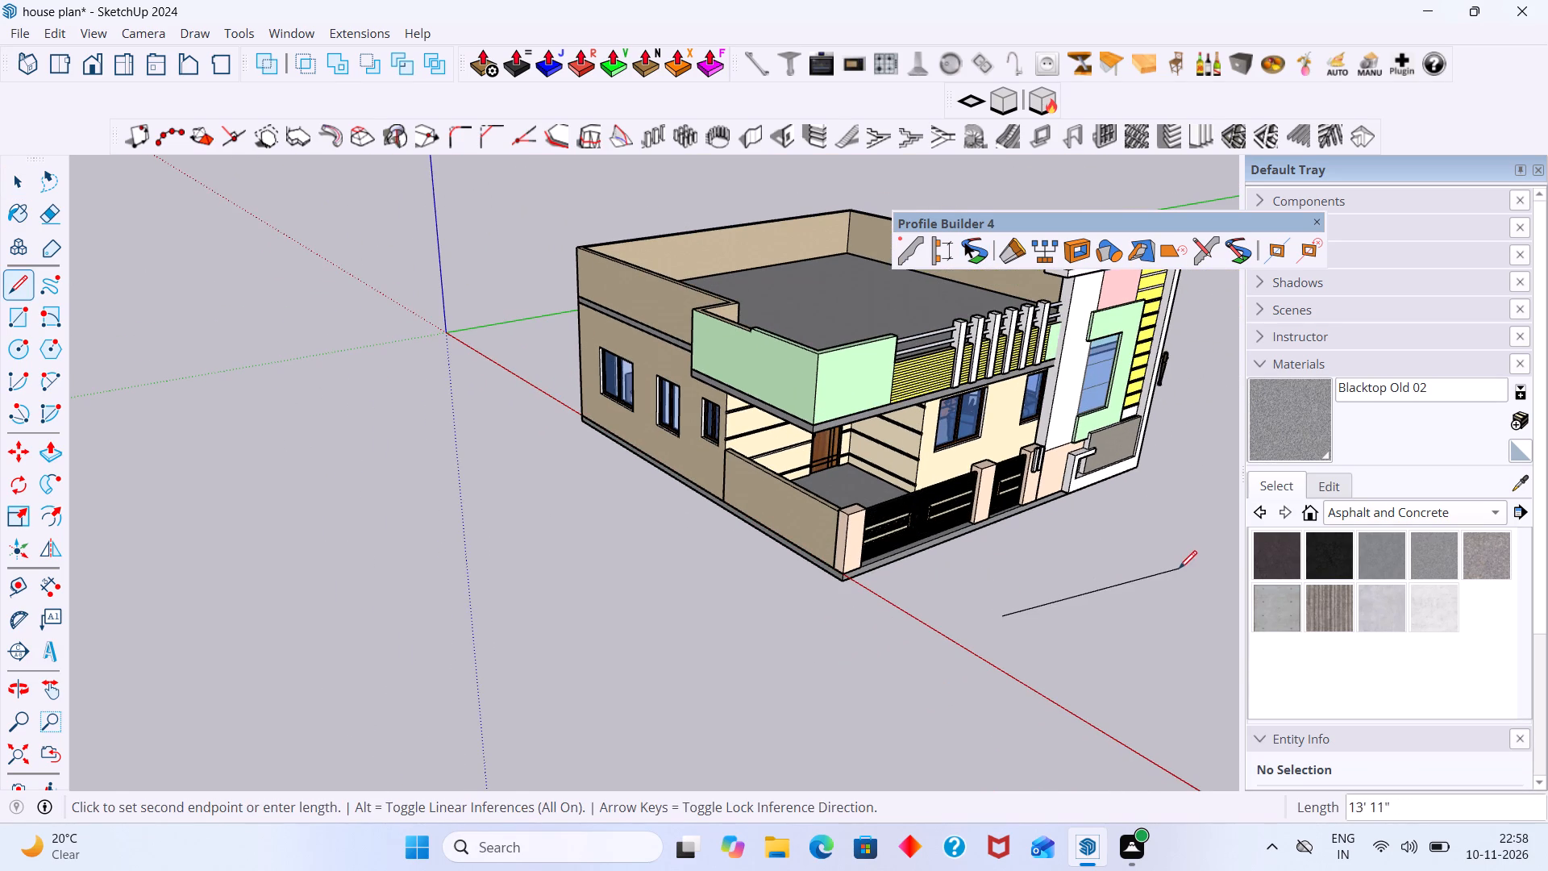
pyautogui.click(1179, 568)
pyautogui.click(1213, 644)
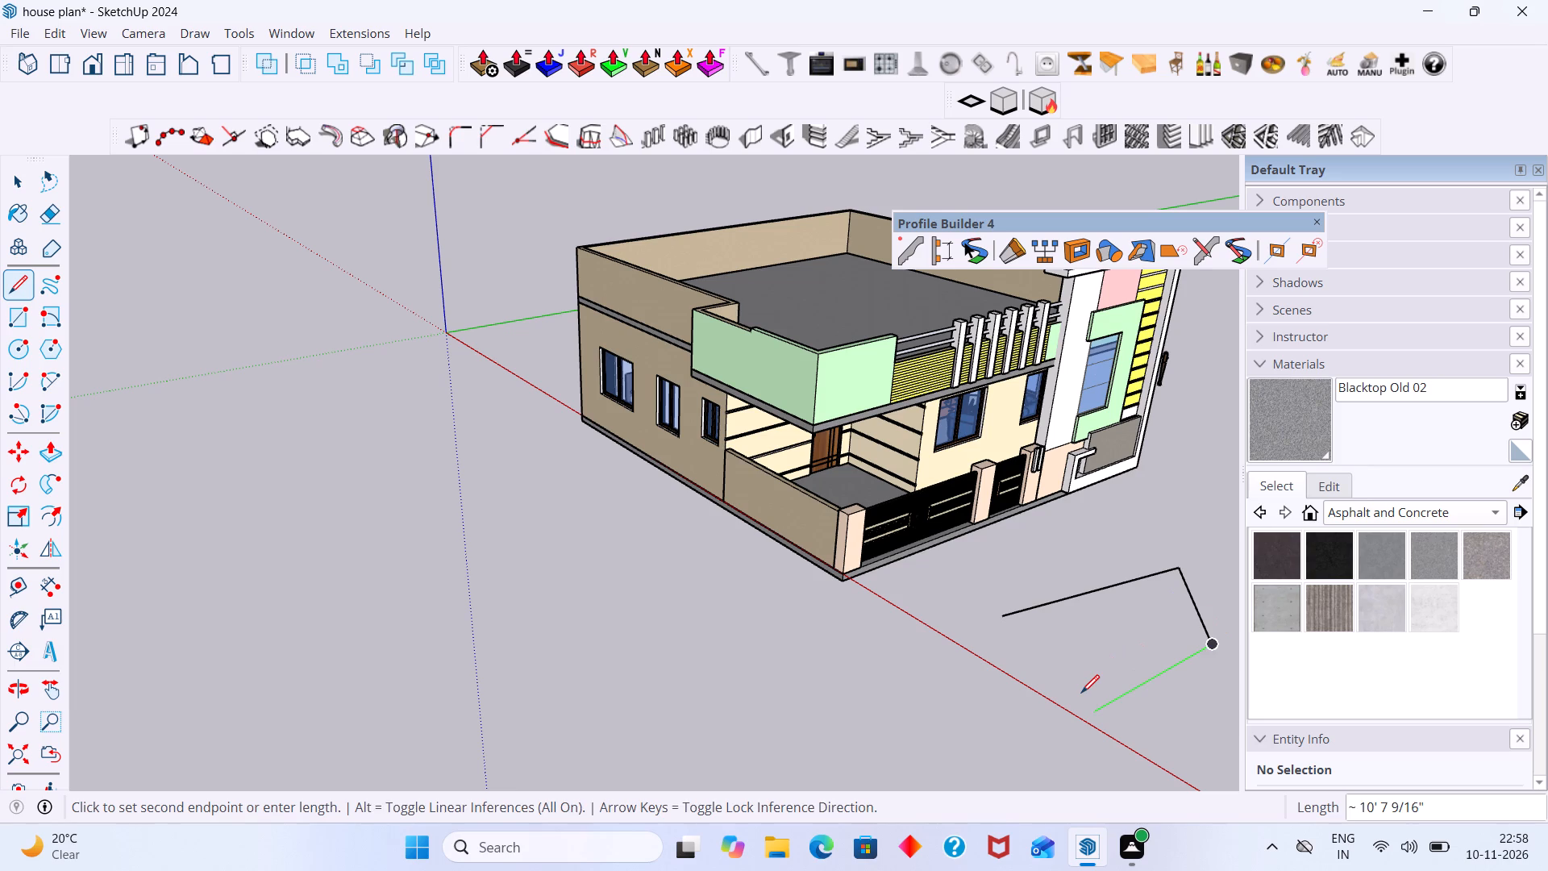
pyautogui.click(1081, 693)
pyautogui.click(1002, 618)
pyautogui.press('space')
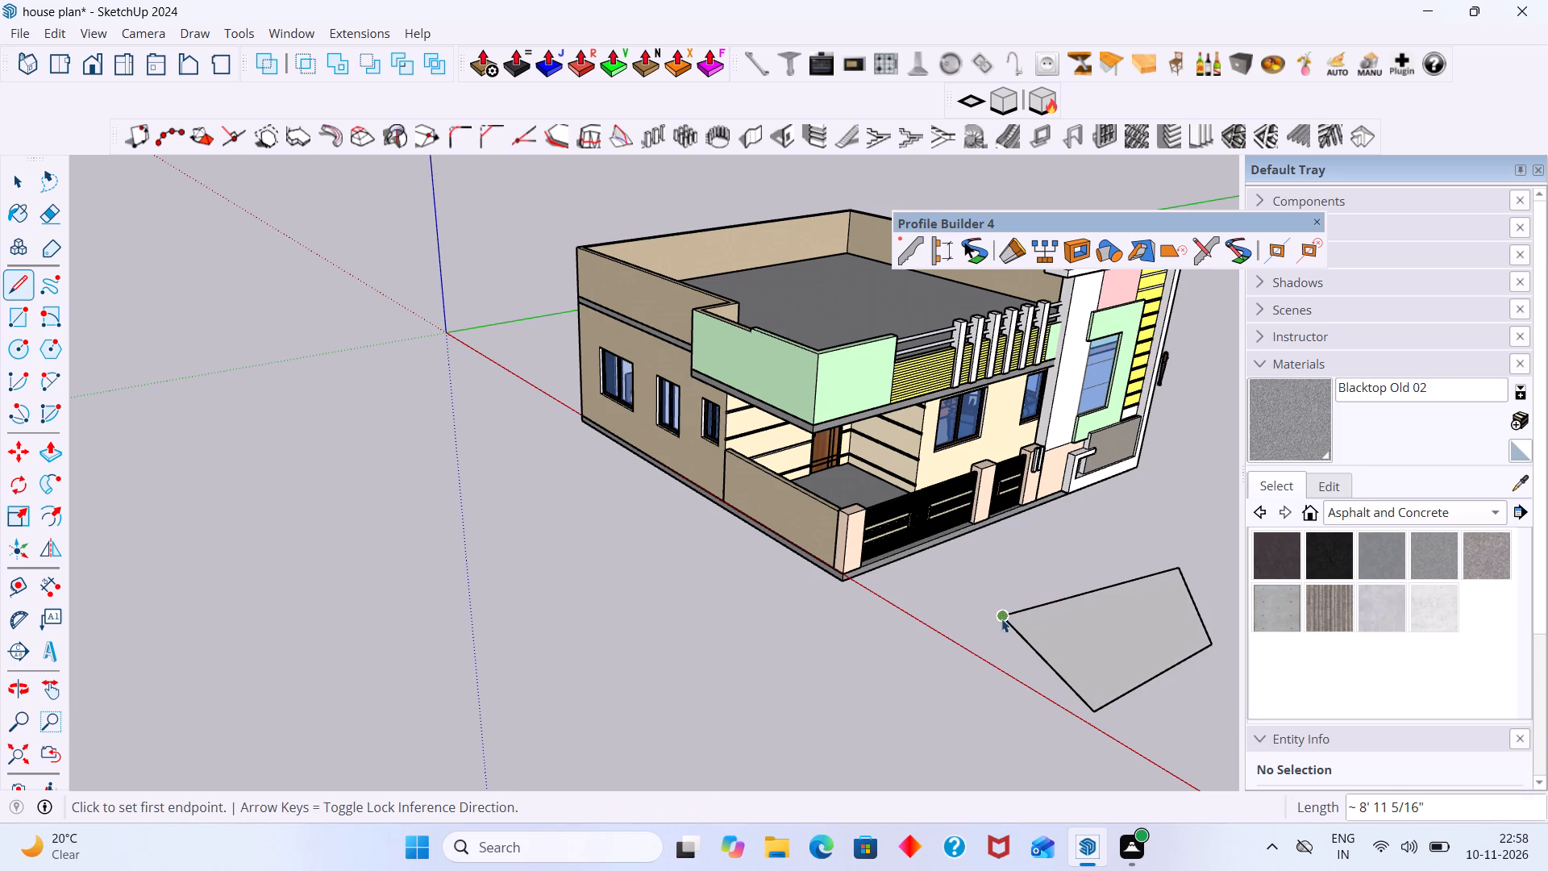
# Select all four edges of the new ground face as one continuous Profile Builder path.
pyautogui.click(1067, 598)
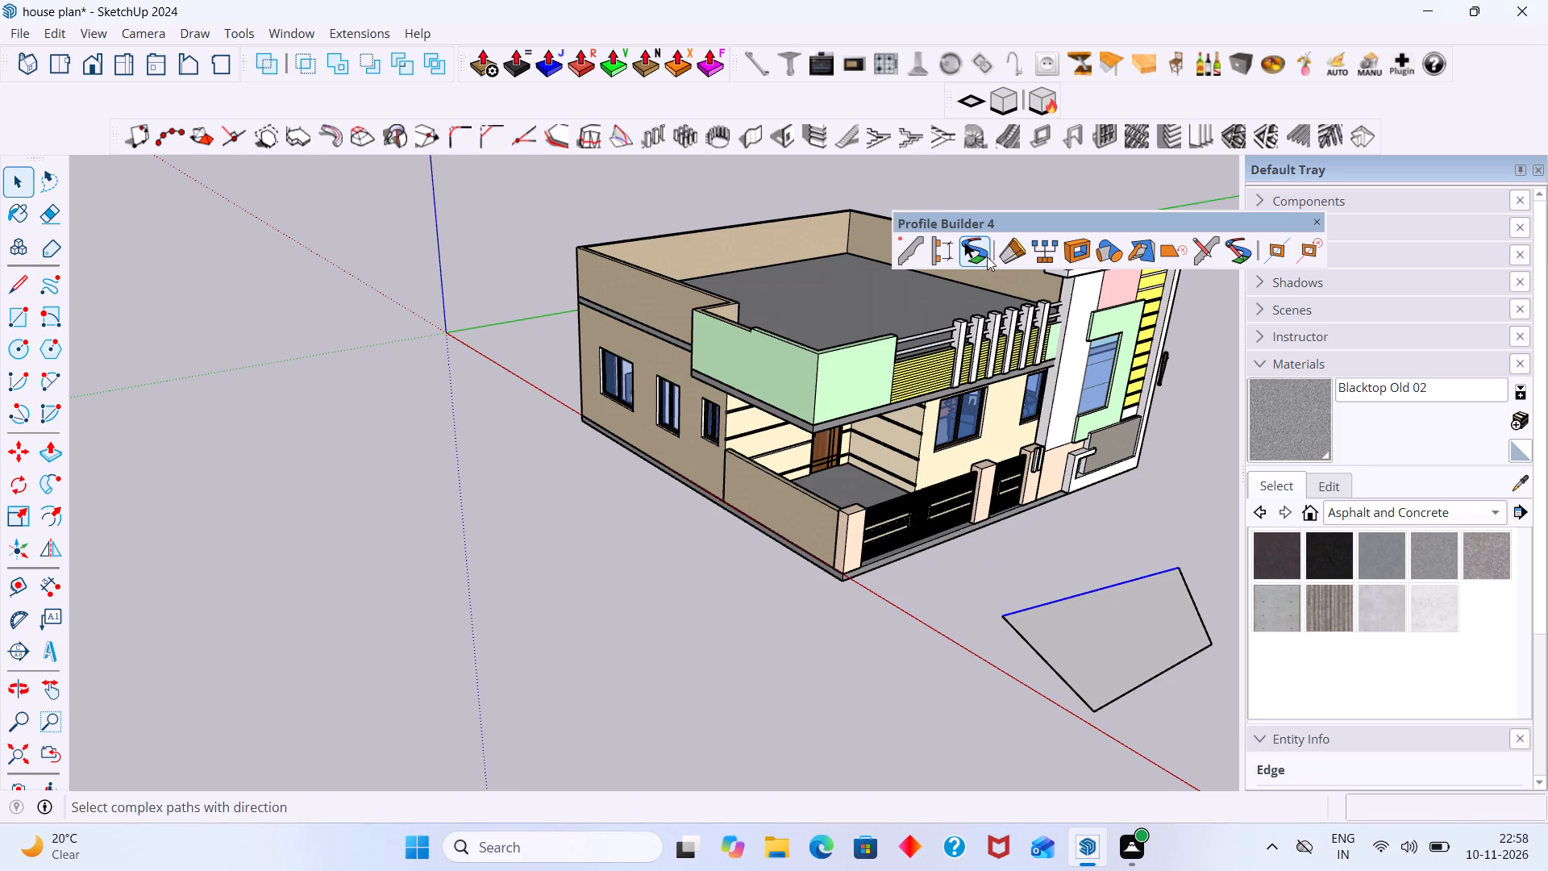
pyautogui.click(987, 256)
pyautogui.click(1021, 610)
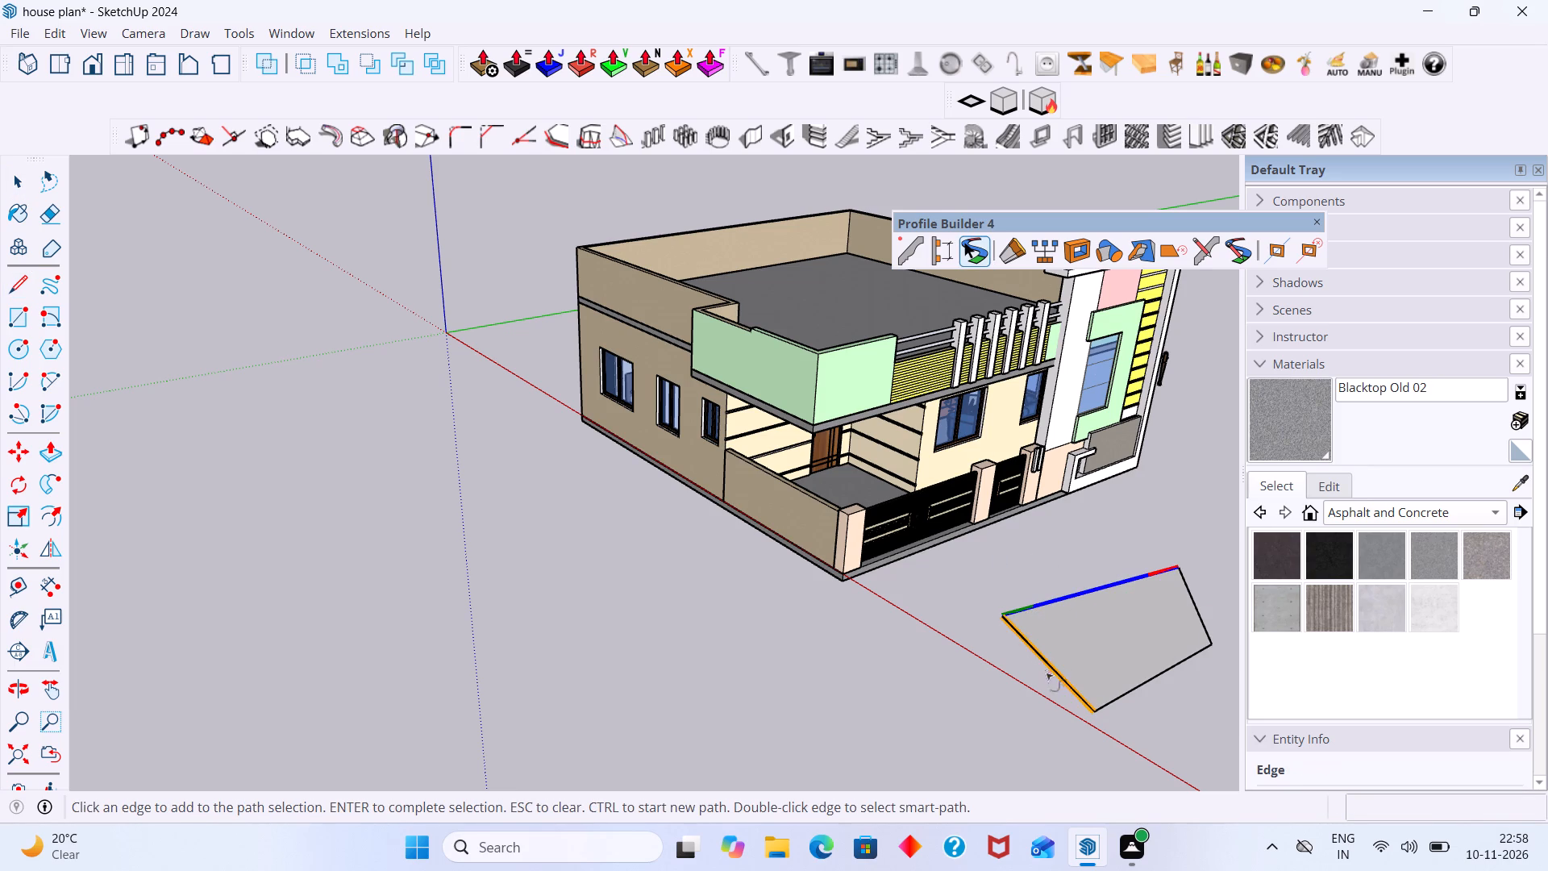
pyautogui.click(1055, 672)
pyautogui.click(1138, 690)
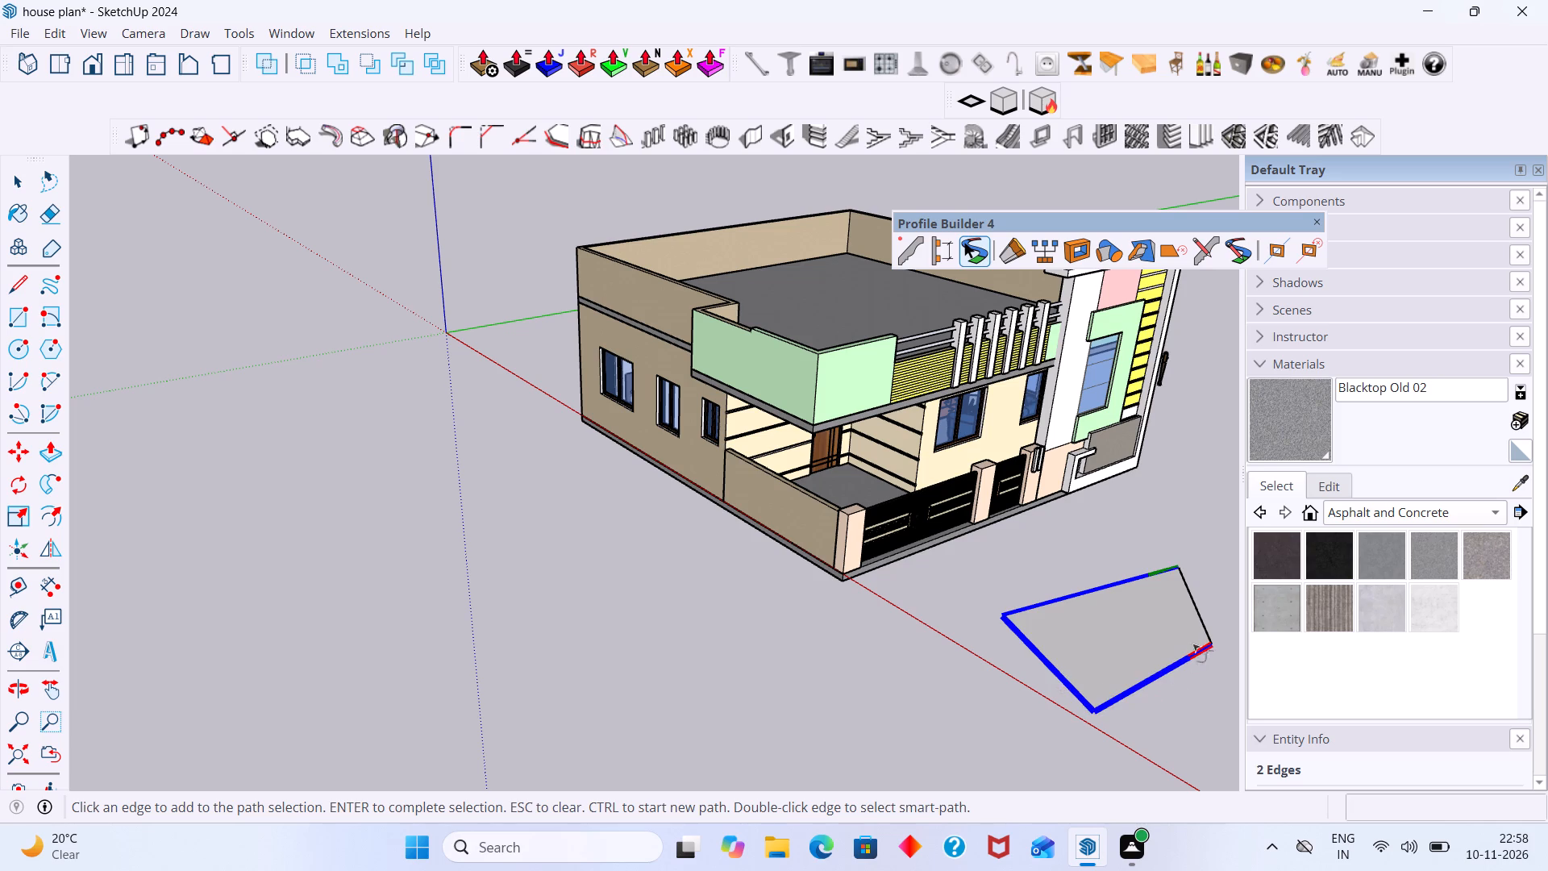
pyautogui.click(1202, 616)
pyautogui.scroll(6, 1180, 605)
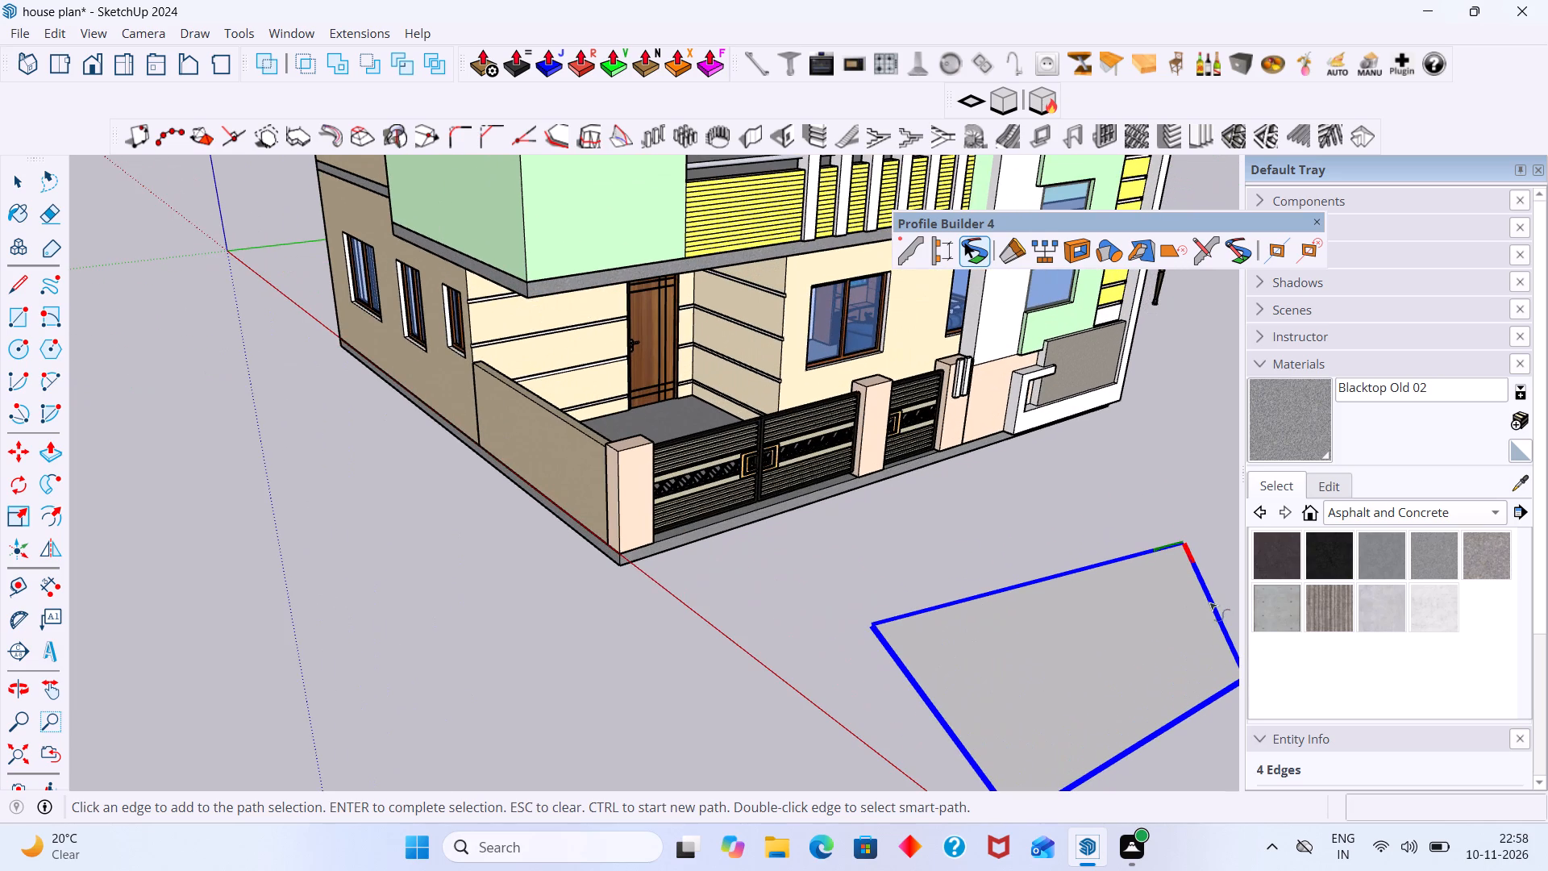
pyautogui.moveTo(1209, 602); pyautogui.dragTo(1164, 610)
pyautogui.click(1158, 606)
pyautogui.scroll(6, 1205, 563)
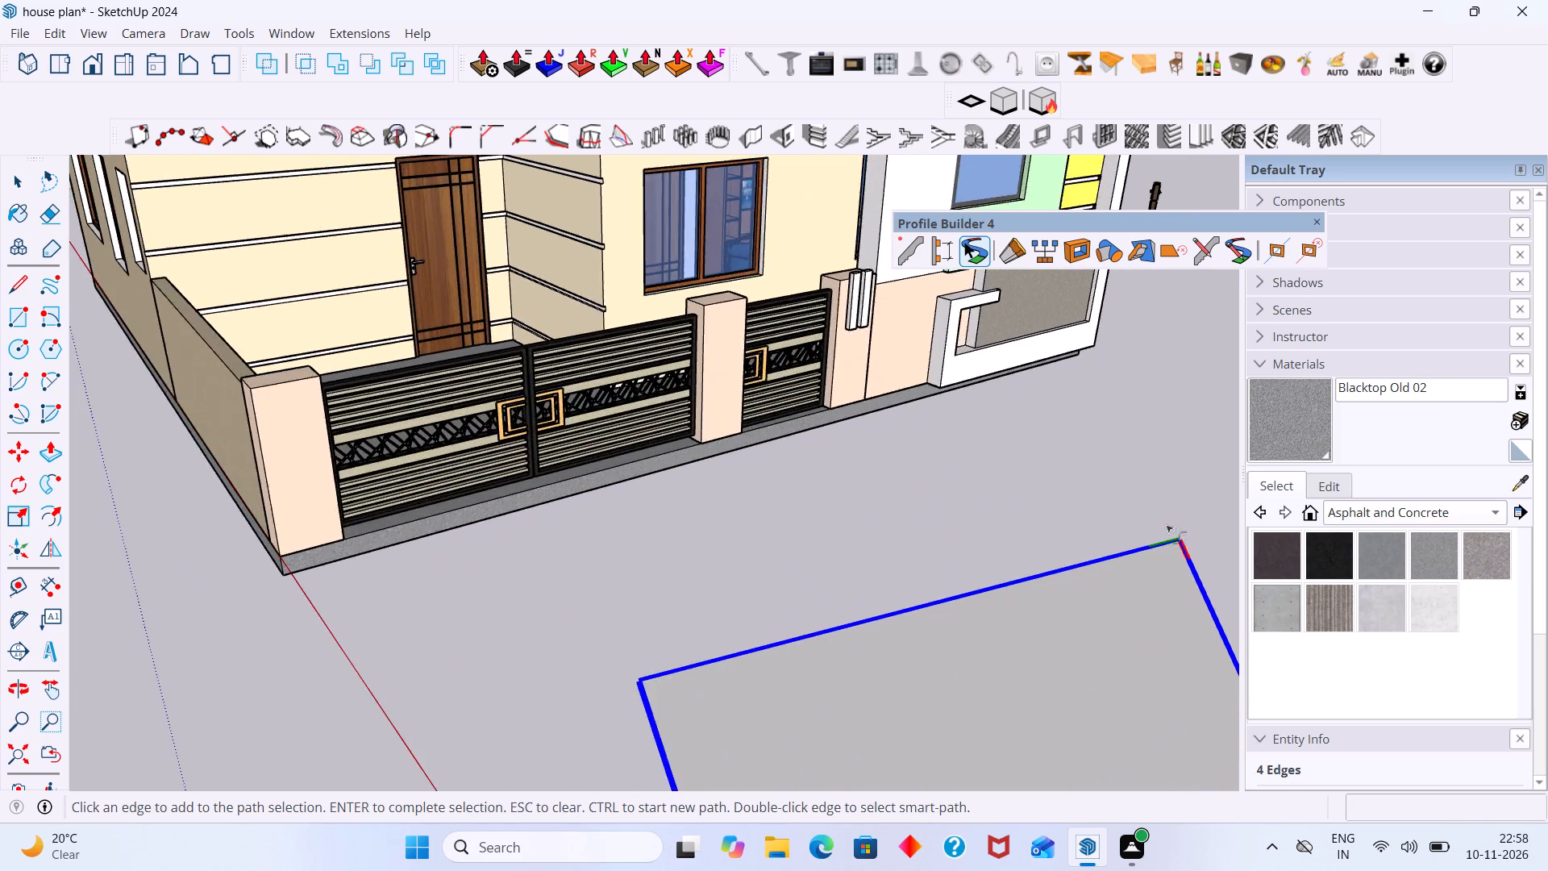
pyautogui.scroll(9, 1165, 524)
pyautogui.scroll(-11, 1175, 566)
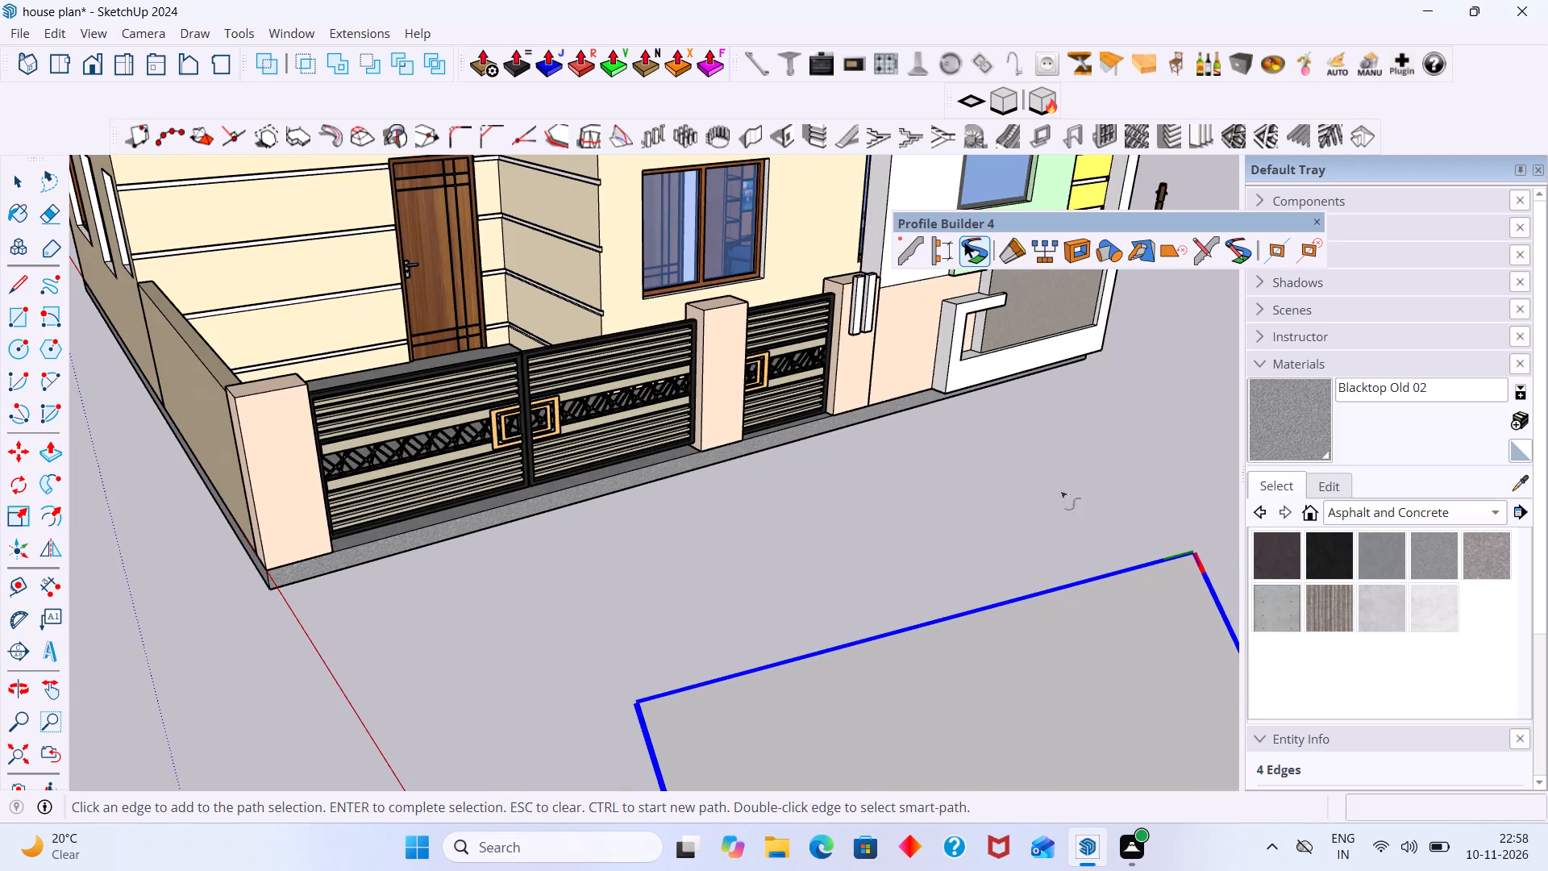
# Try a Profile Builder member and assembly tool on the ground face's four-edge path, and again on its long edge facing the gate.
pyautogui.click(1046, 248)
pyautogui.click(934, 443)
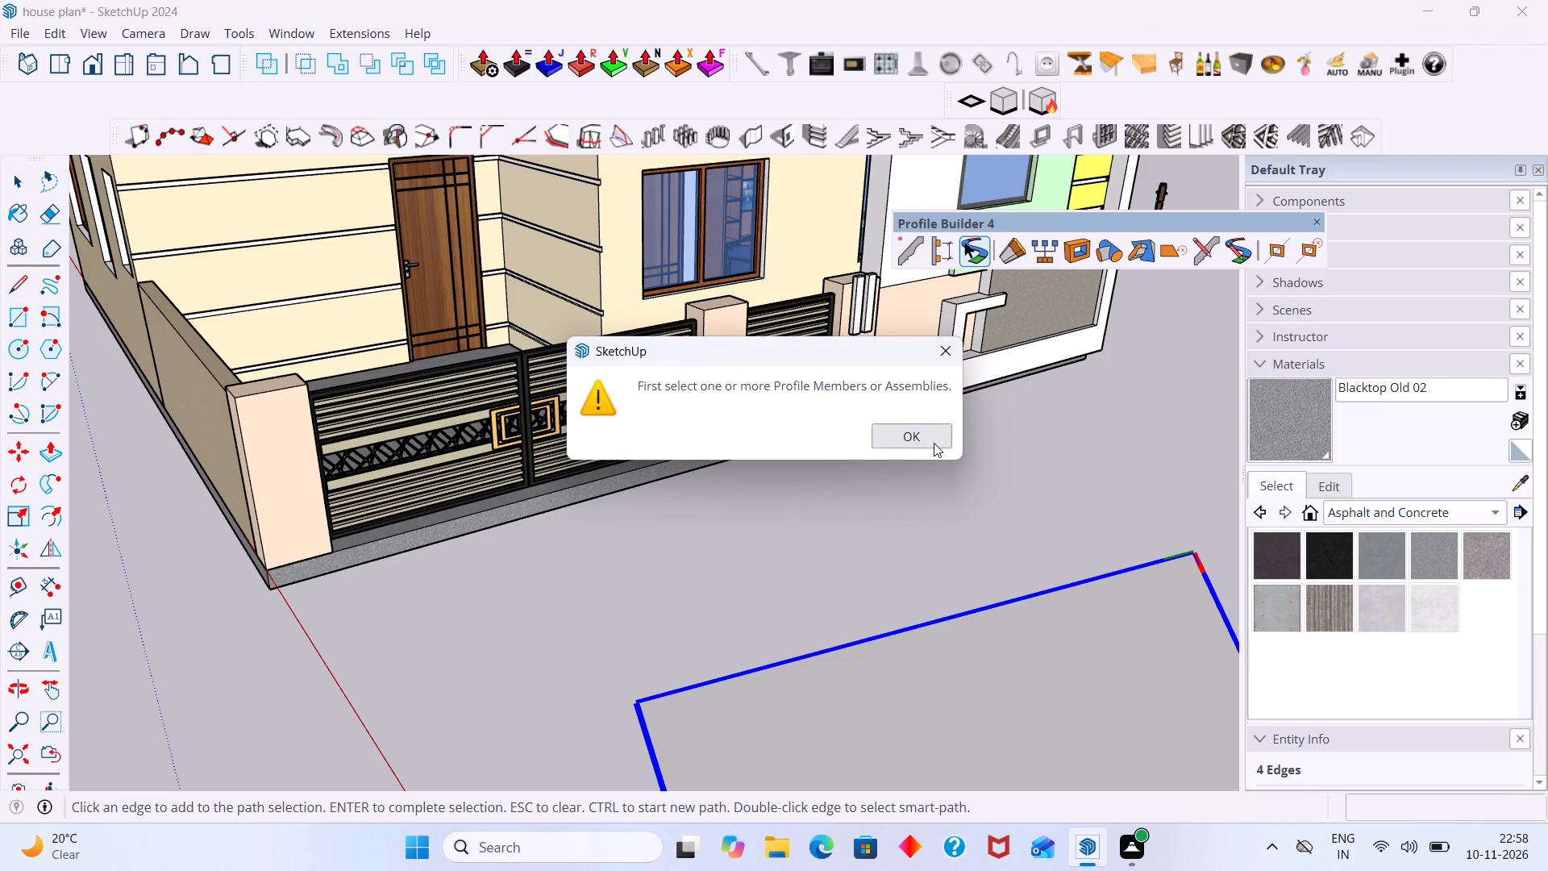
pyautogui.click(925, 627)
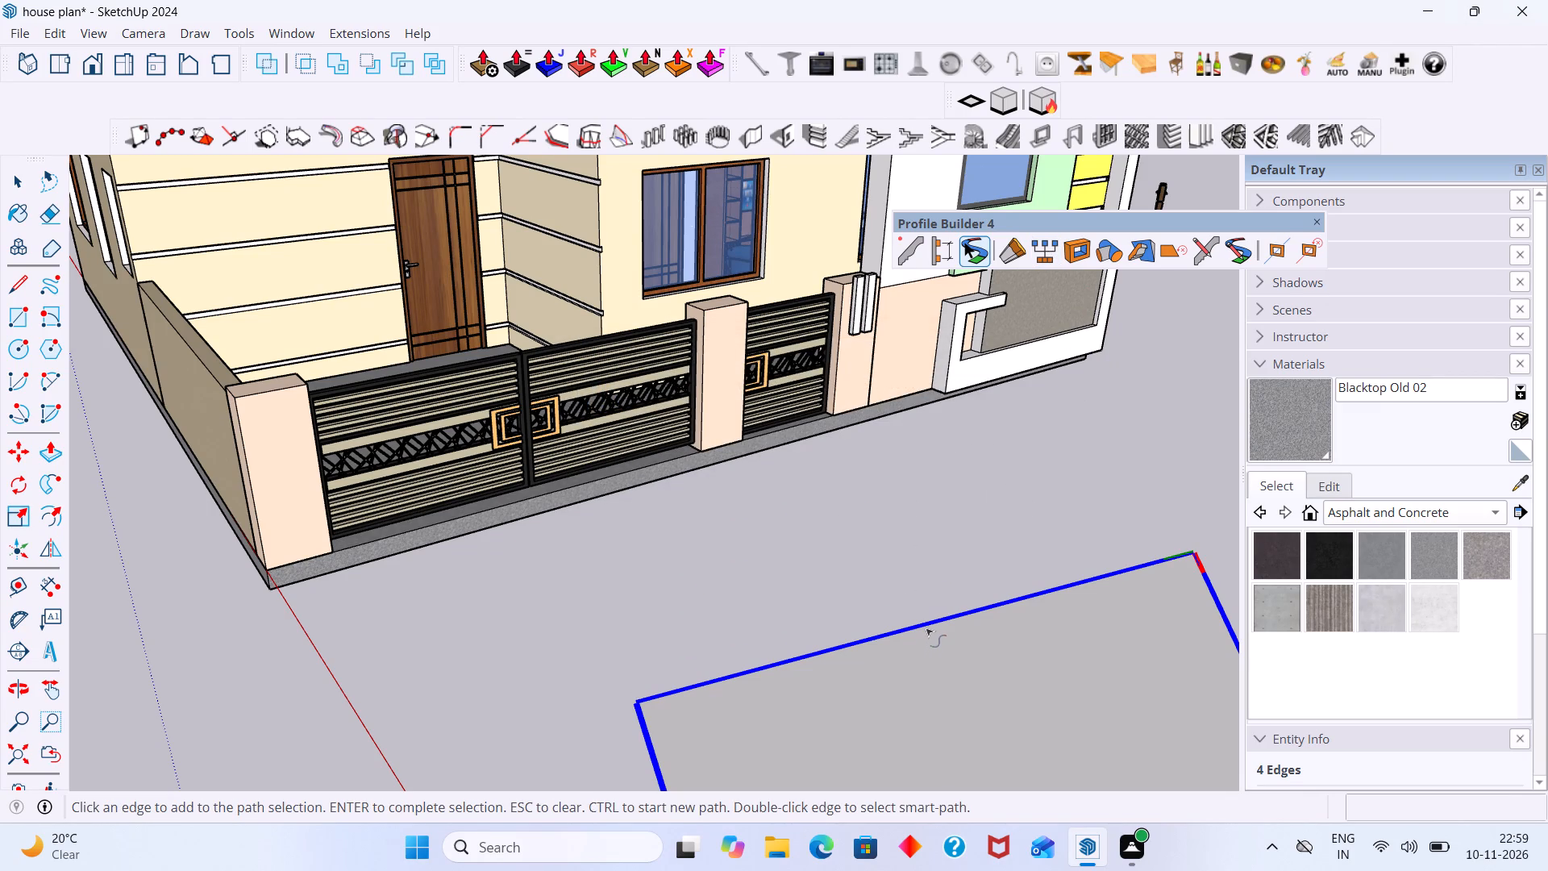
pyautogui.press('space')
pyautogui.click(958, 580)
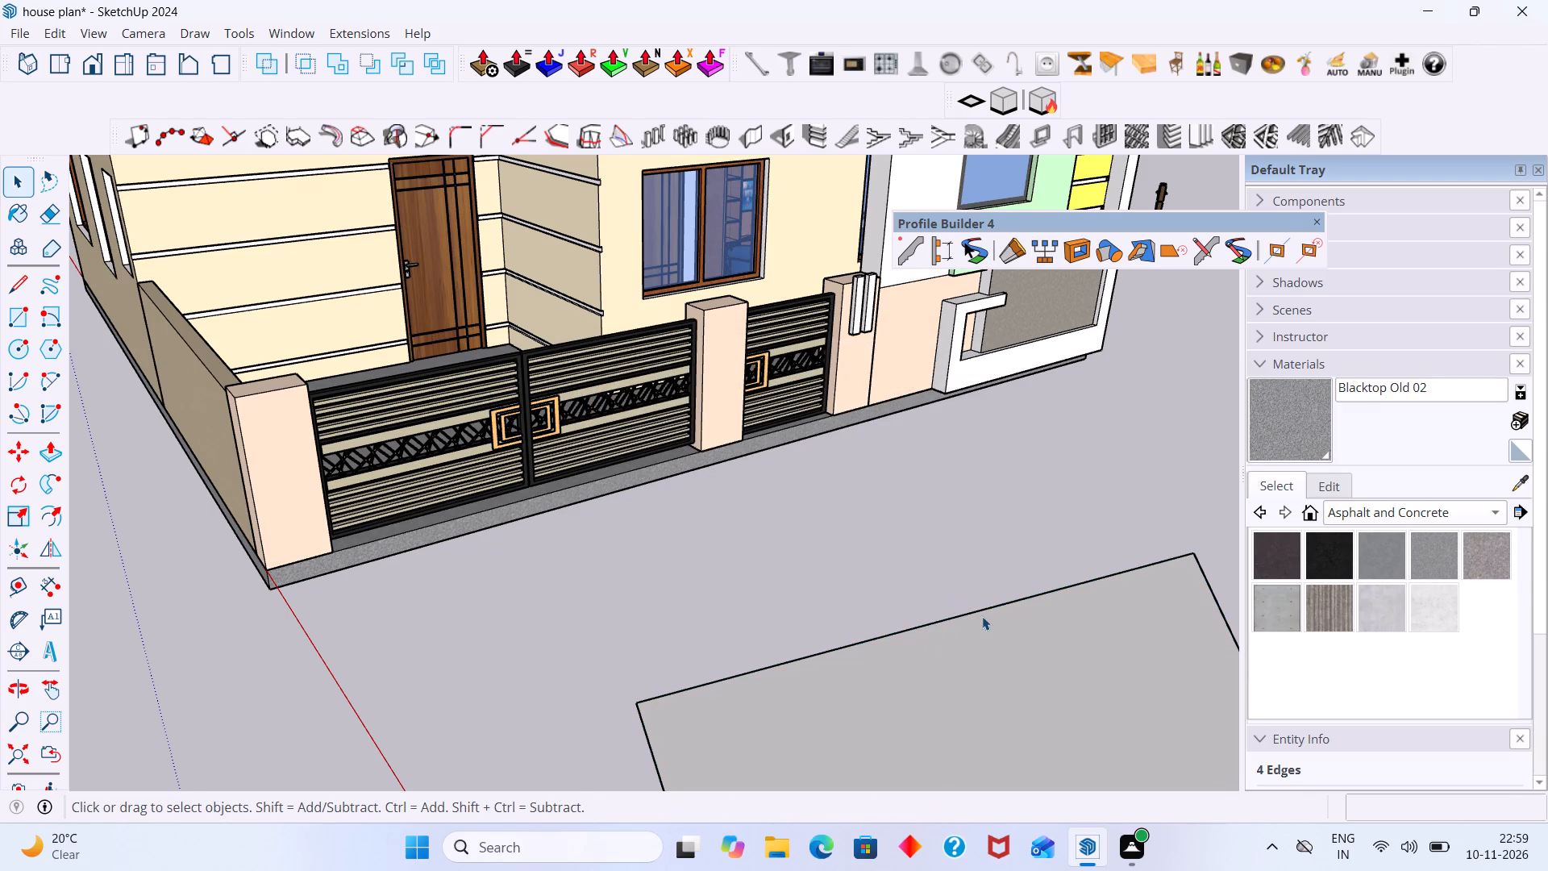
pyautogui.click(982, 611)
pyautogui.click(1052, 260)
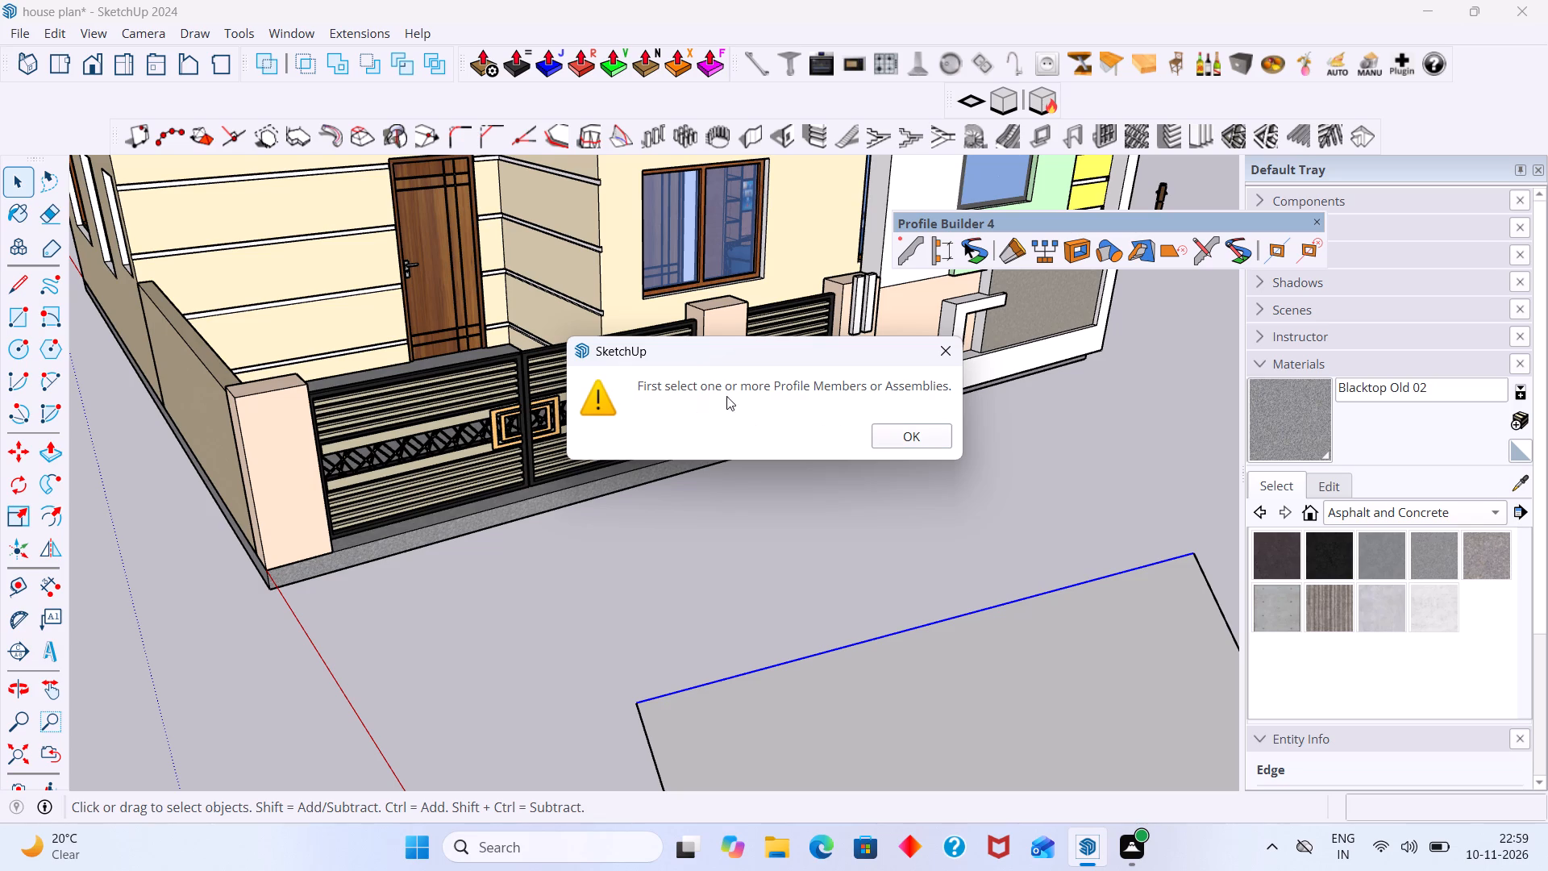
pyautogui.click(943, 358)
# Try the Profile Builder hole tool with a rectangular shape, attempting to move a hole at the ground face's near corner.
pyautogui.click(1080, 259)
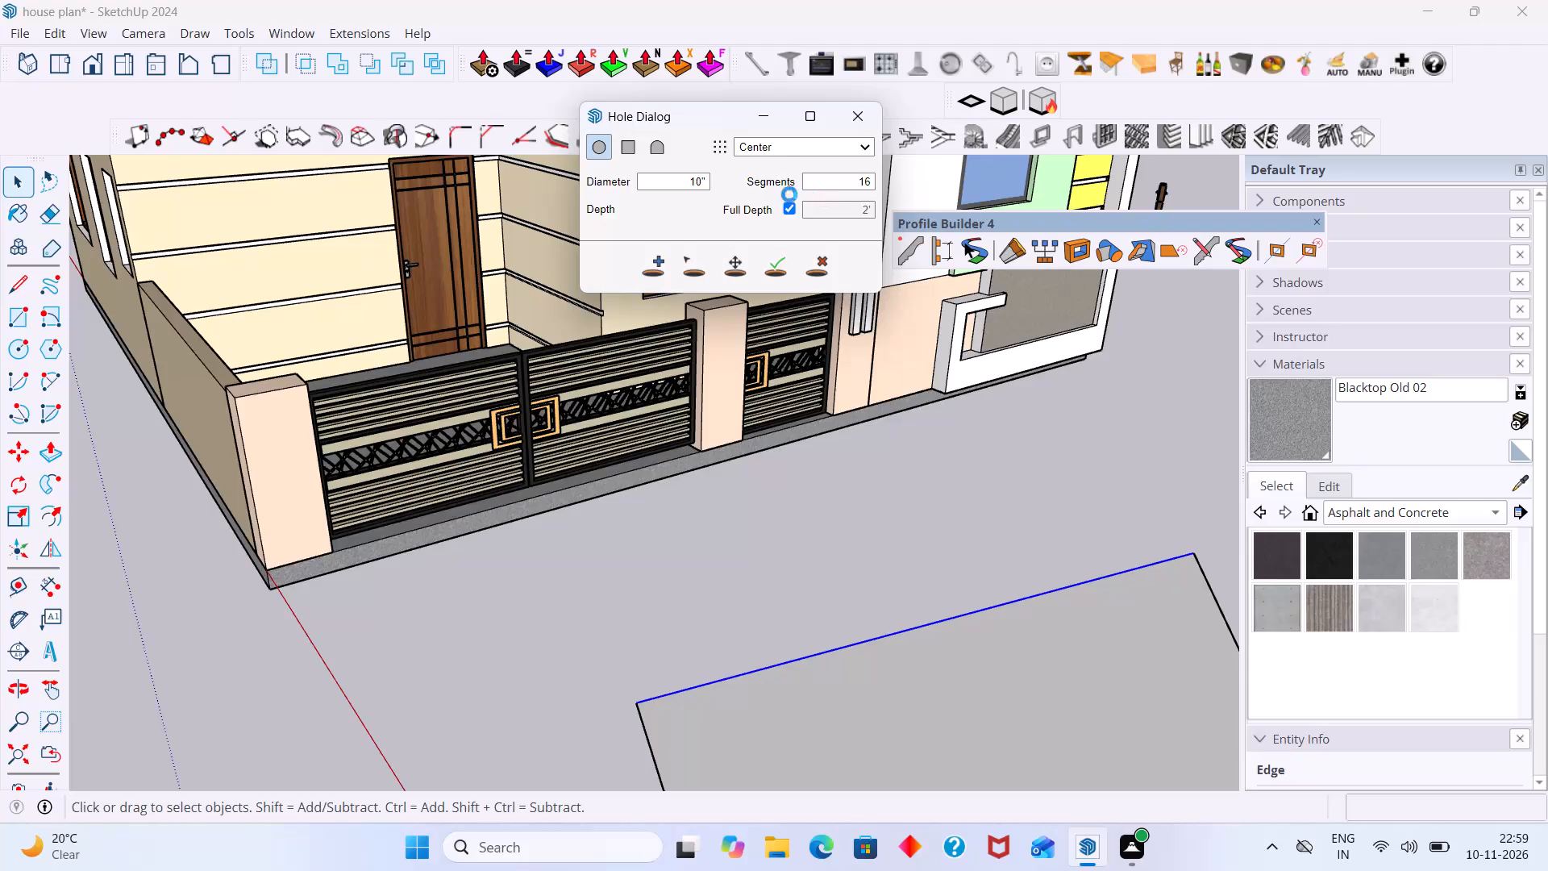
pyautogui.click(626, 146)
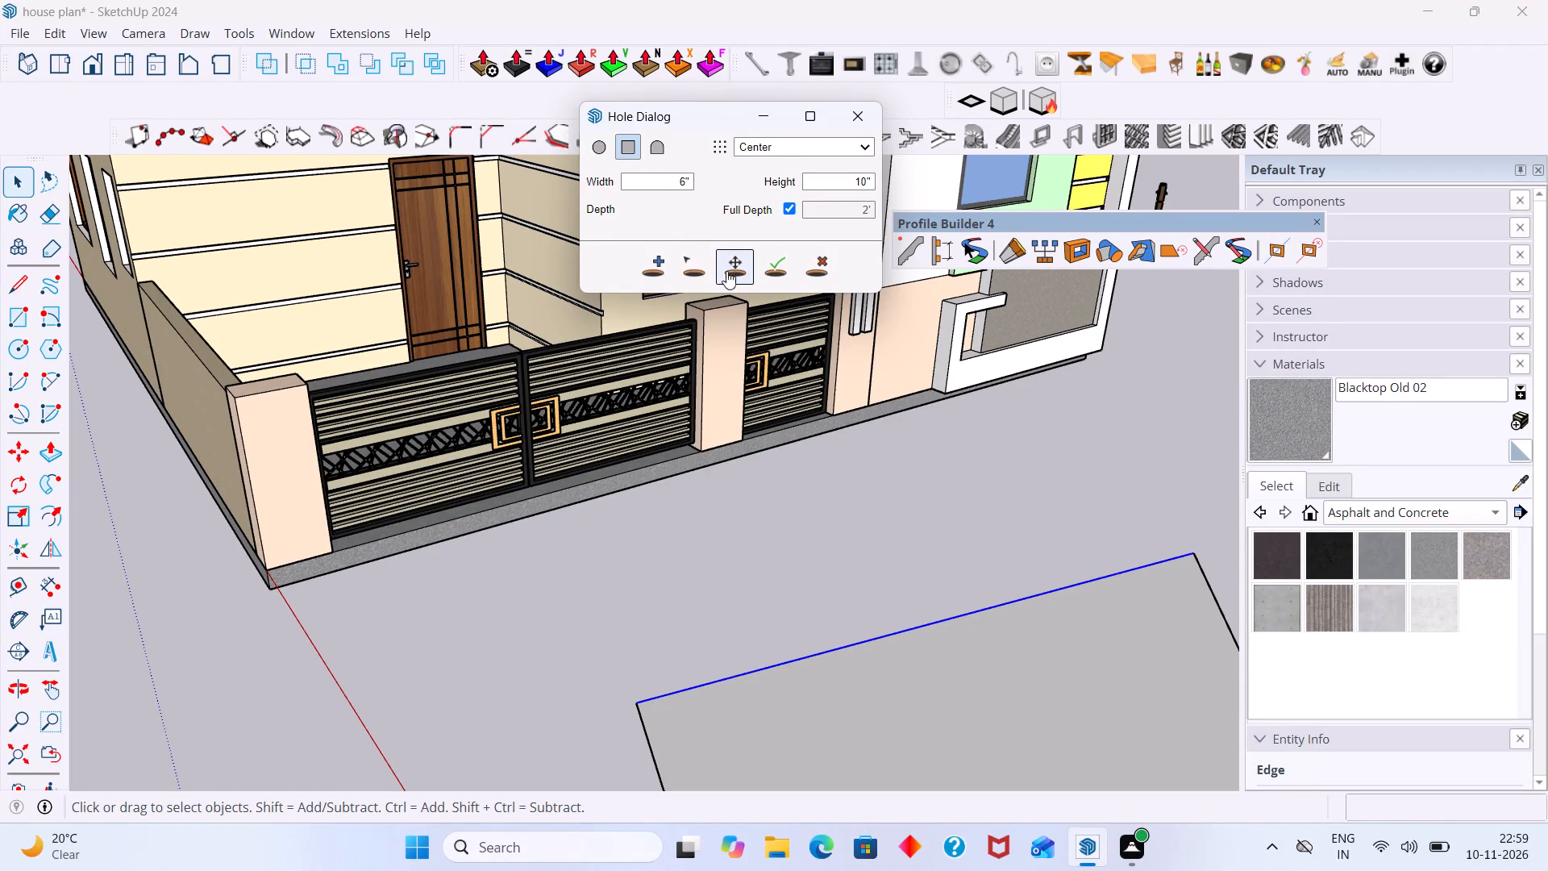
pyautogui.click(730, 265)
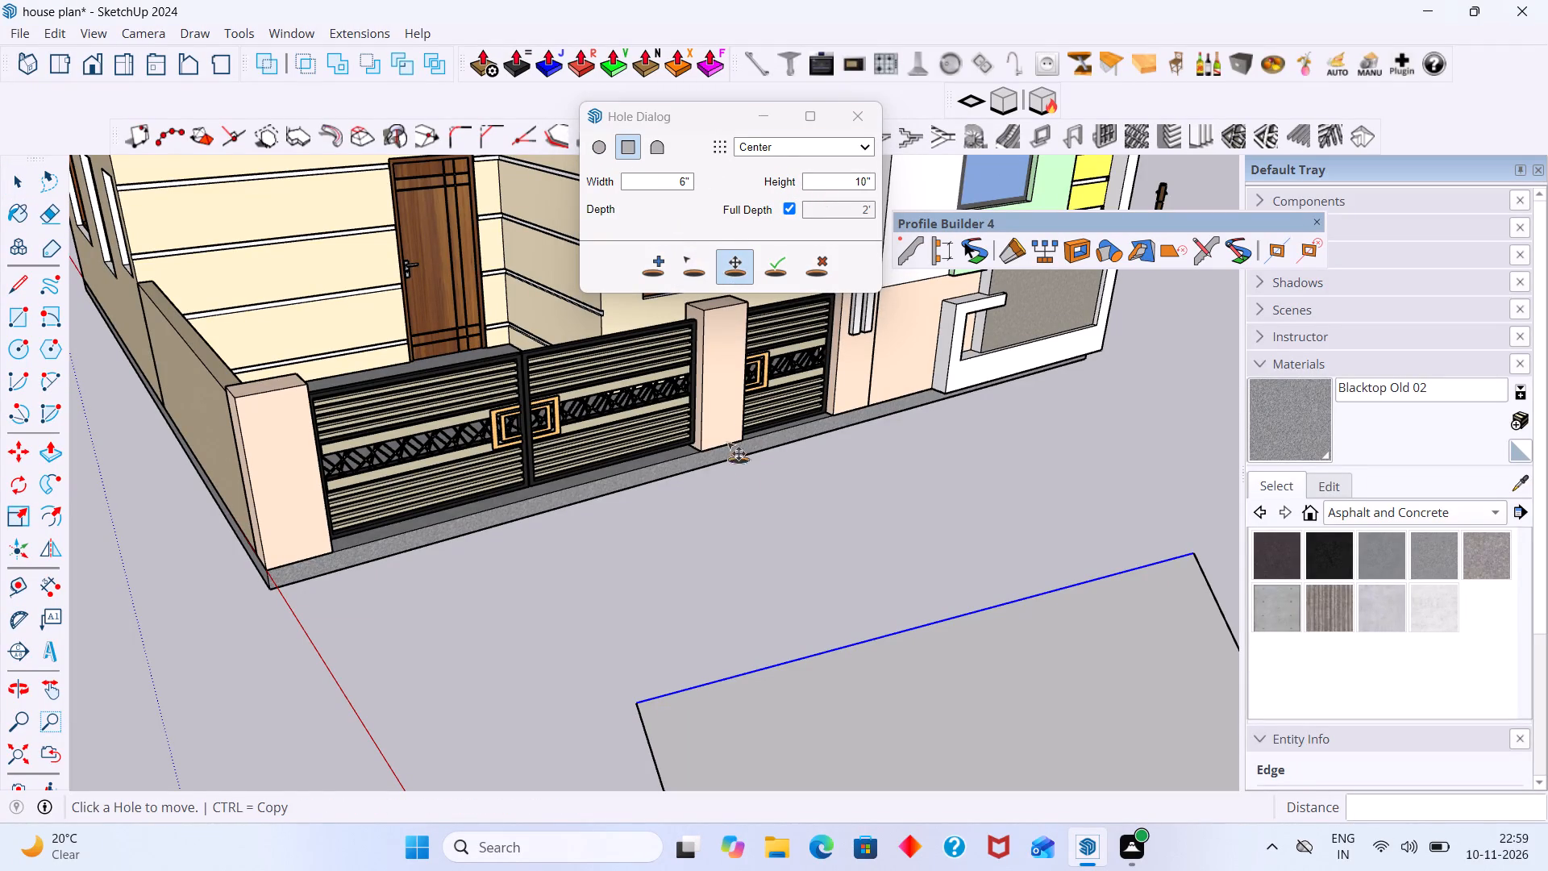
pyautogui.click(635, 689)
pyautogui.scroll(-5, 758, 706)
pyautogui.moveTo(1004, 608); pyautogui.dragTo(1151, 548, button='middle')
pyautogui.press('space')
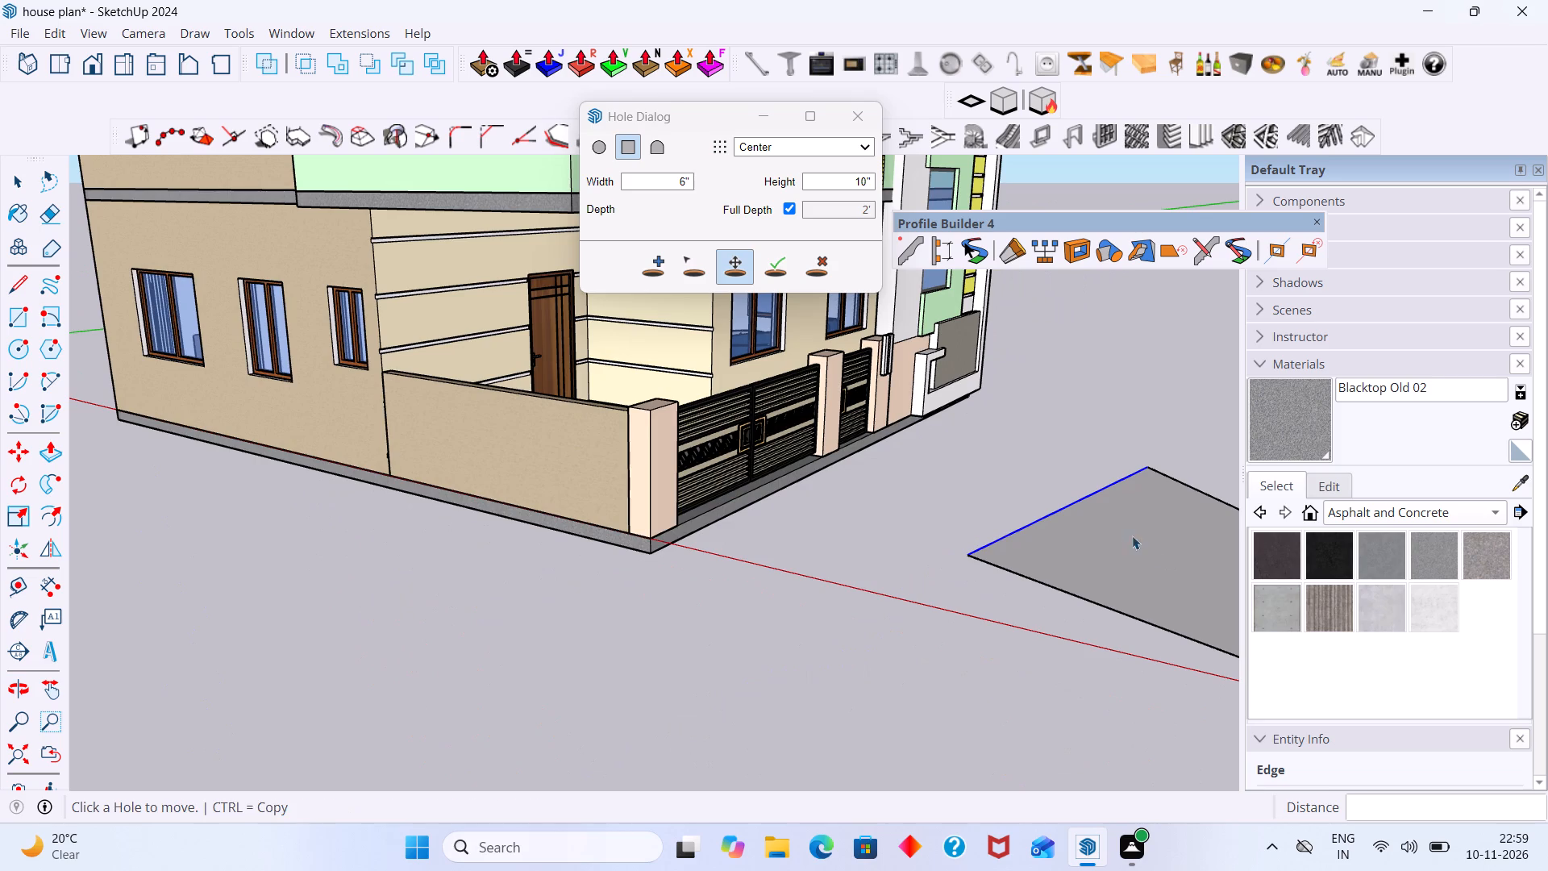
# Delete the whole trial face with its four edges from the ground in front of the gate.
pyautogui.scroll(-3, 1091, 502)
pyautogui.keyDown('shift'); pyautogui.scroll(1, 1087, 502); pyautogui.keyUp('shift')
pyautogui.keyDown('shift'); pyautogui.moveTo(1077, 497); pyautogui.dragTo(863, 444, button='middle'); pyautogui.keyUp('shift')
pyautogui.moveTo(1029, 533); pyautogui.dragTo(917, 423)
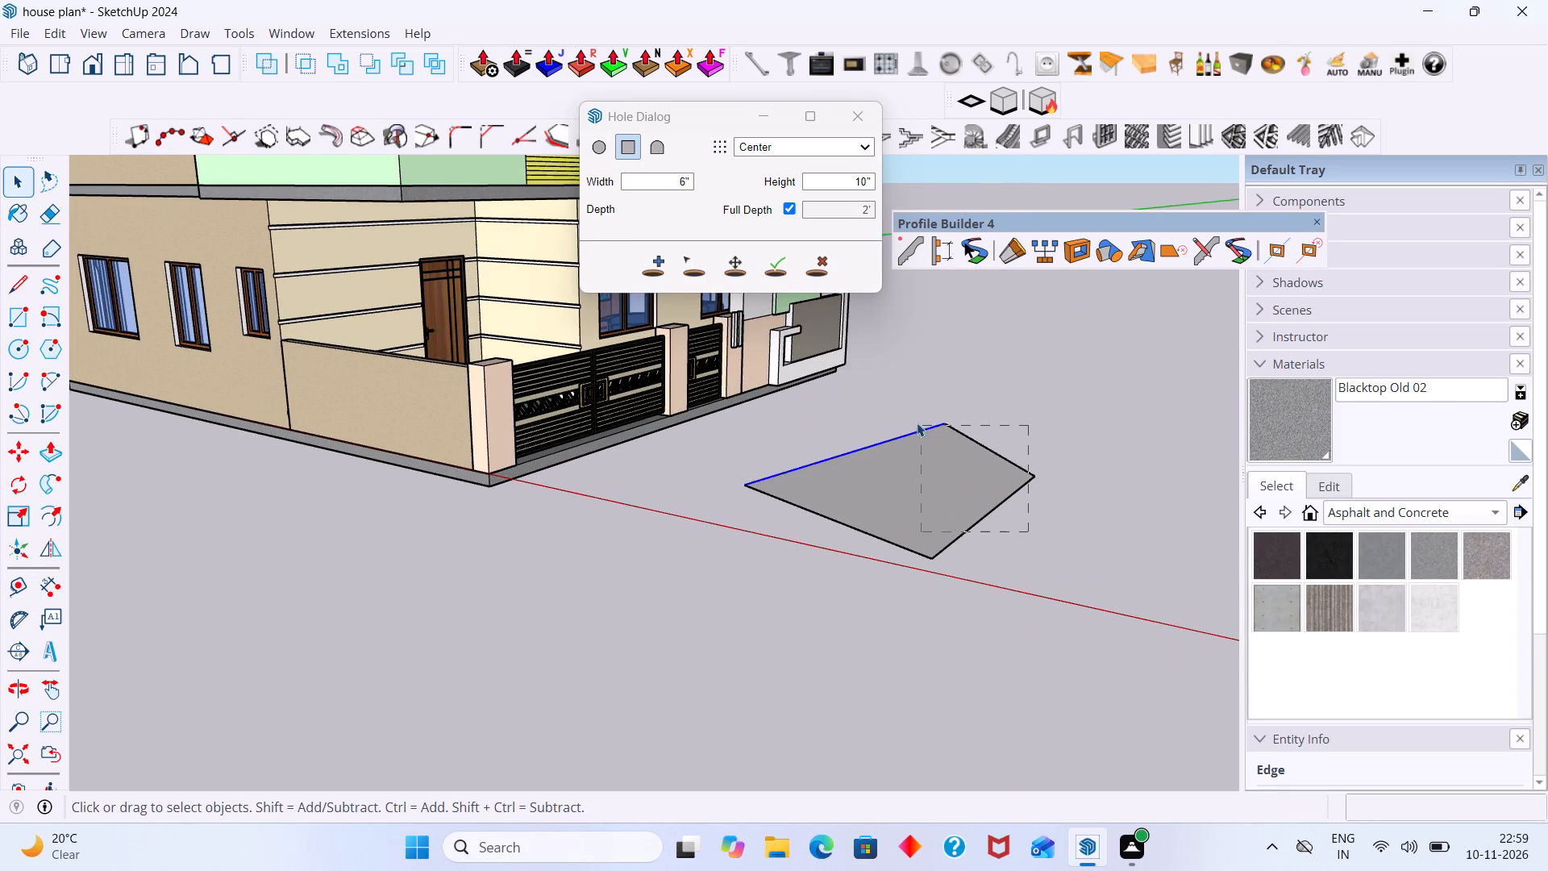
pyautogui.moveTo(917, 423); pyautogui.dragTo(825, 410)
pyautogui.press('Delete')
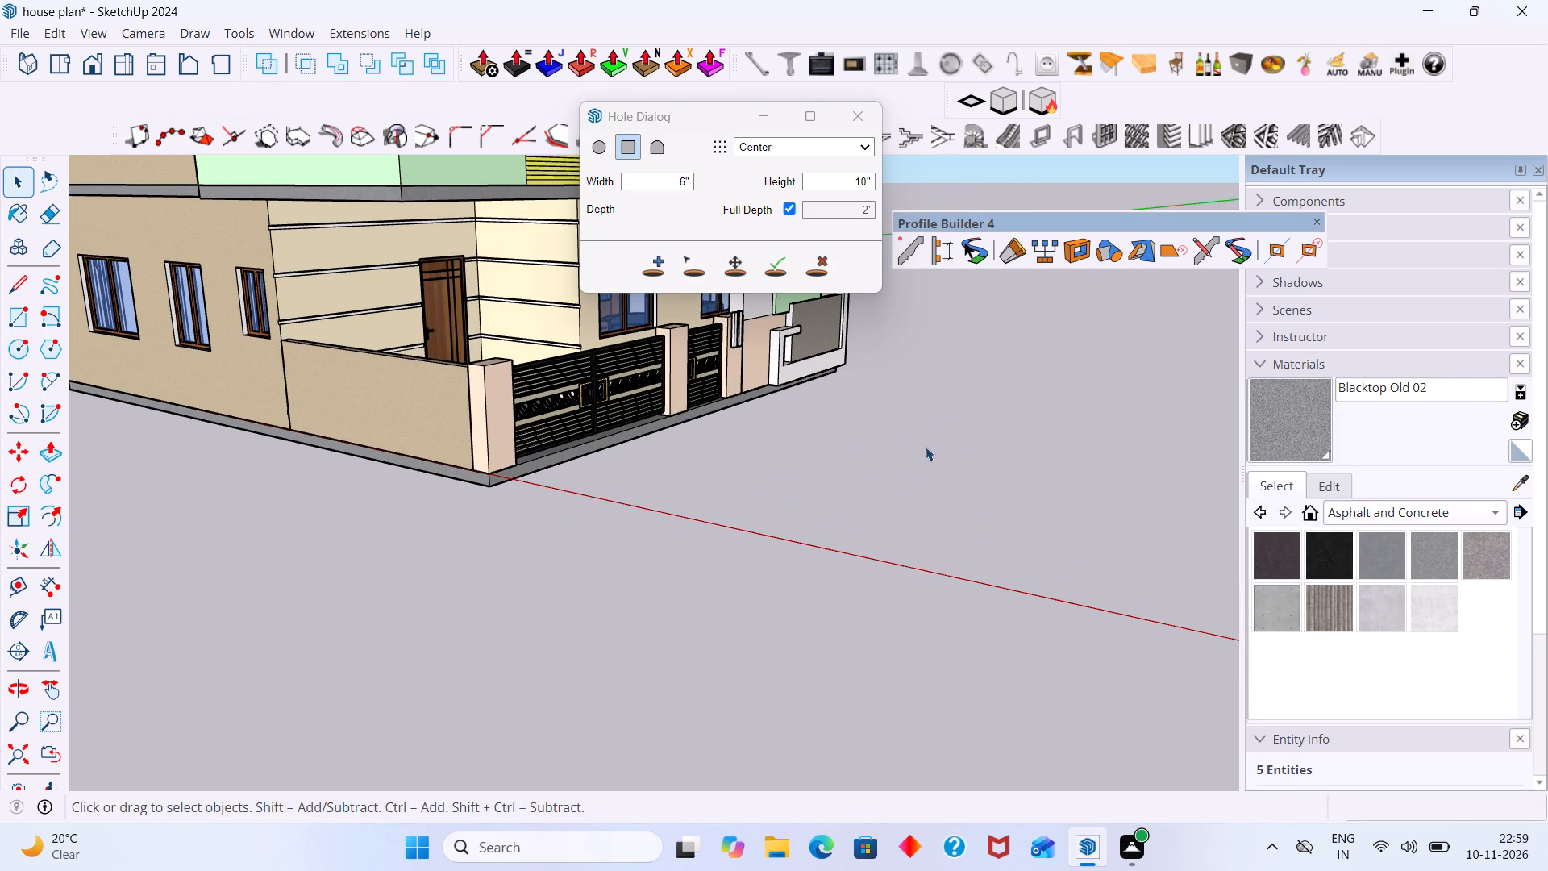
# Close the hole settings and the floating Profile Builder 4 tool set, leaving the whole house in view.
pyautogui.scroll(-3, 871, 402)
pyautogui.click(855, 113)
pyautogui.scroll(-4, 855, 267)
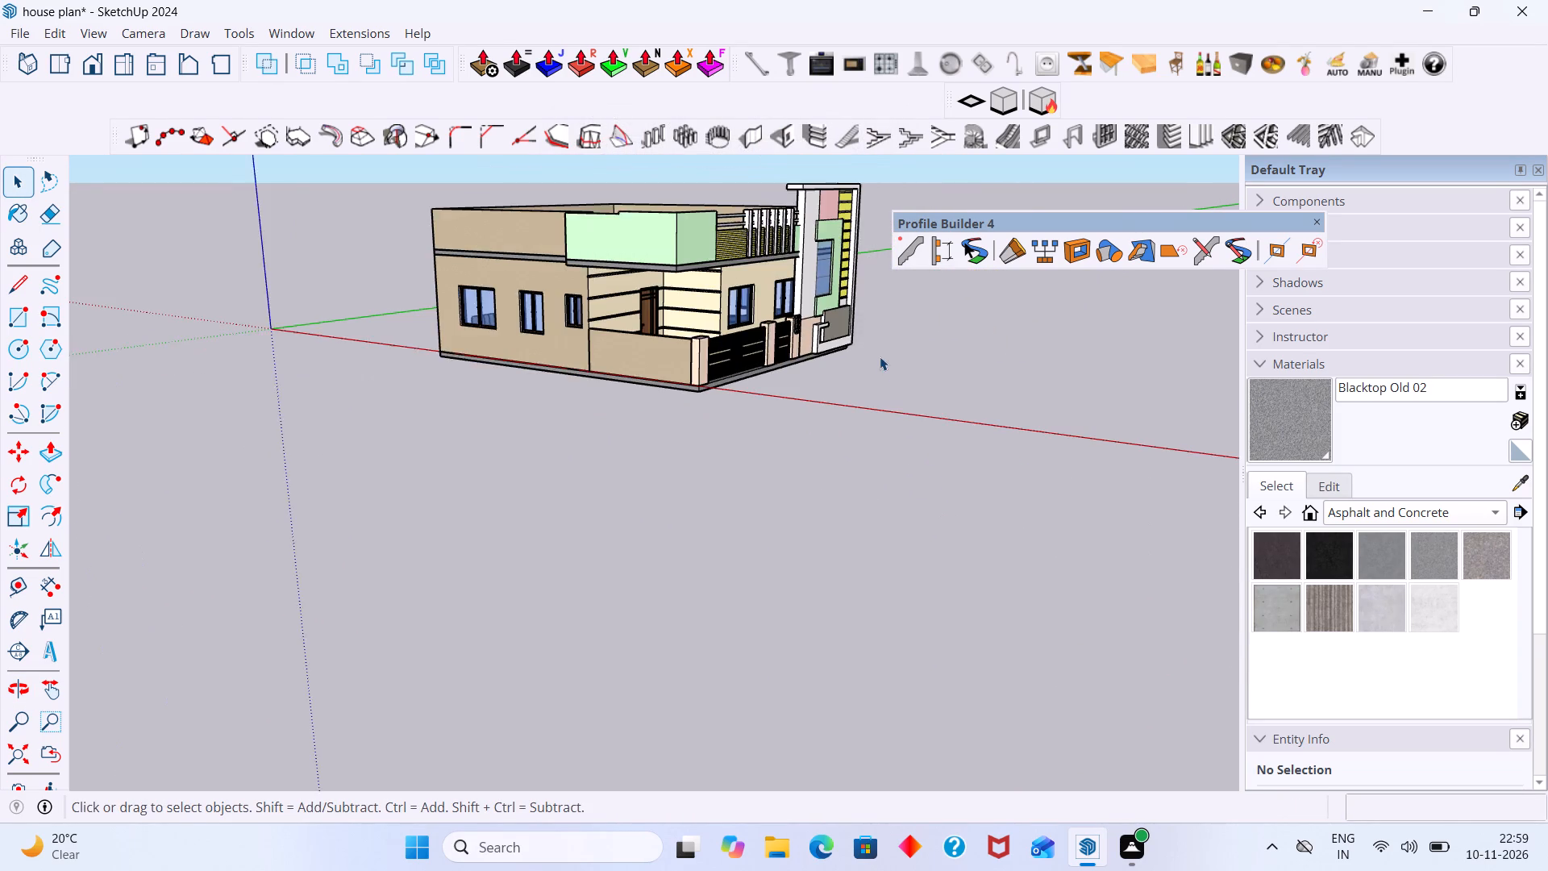
pyautogui.scroll(-2, 880, 356)
pyautogui.keyDown('shift'); pyautogui.moveTo(891, 388); pyautogui.dragTo(668, 449, button='middle'); pyautogui.keyUp('shift')
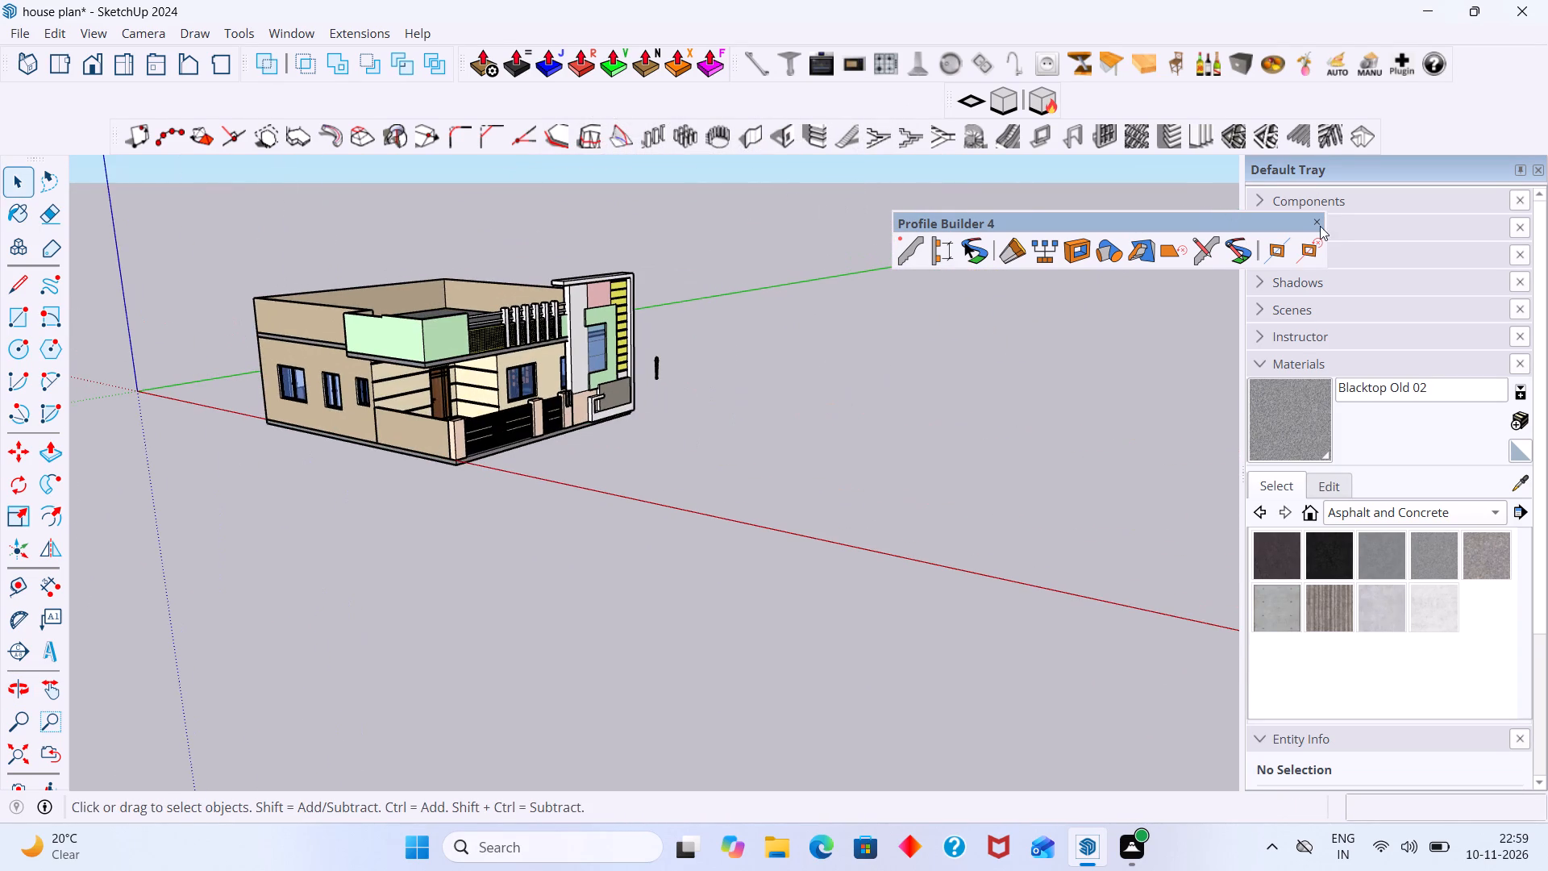
pyautogui.click(1317, 223)
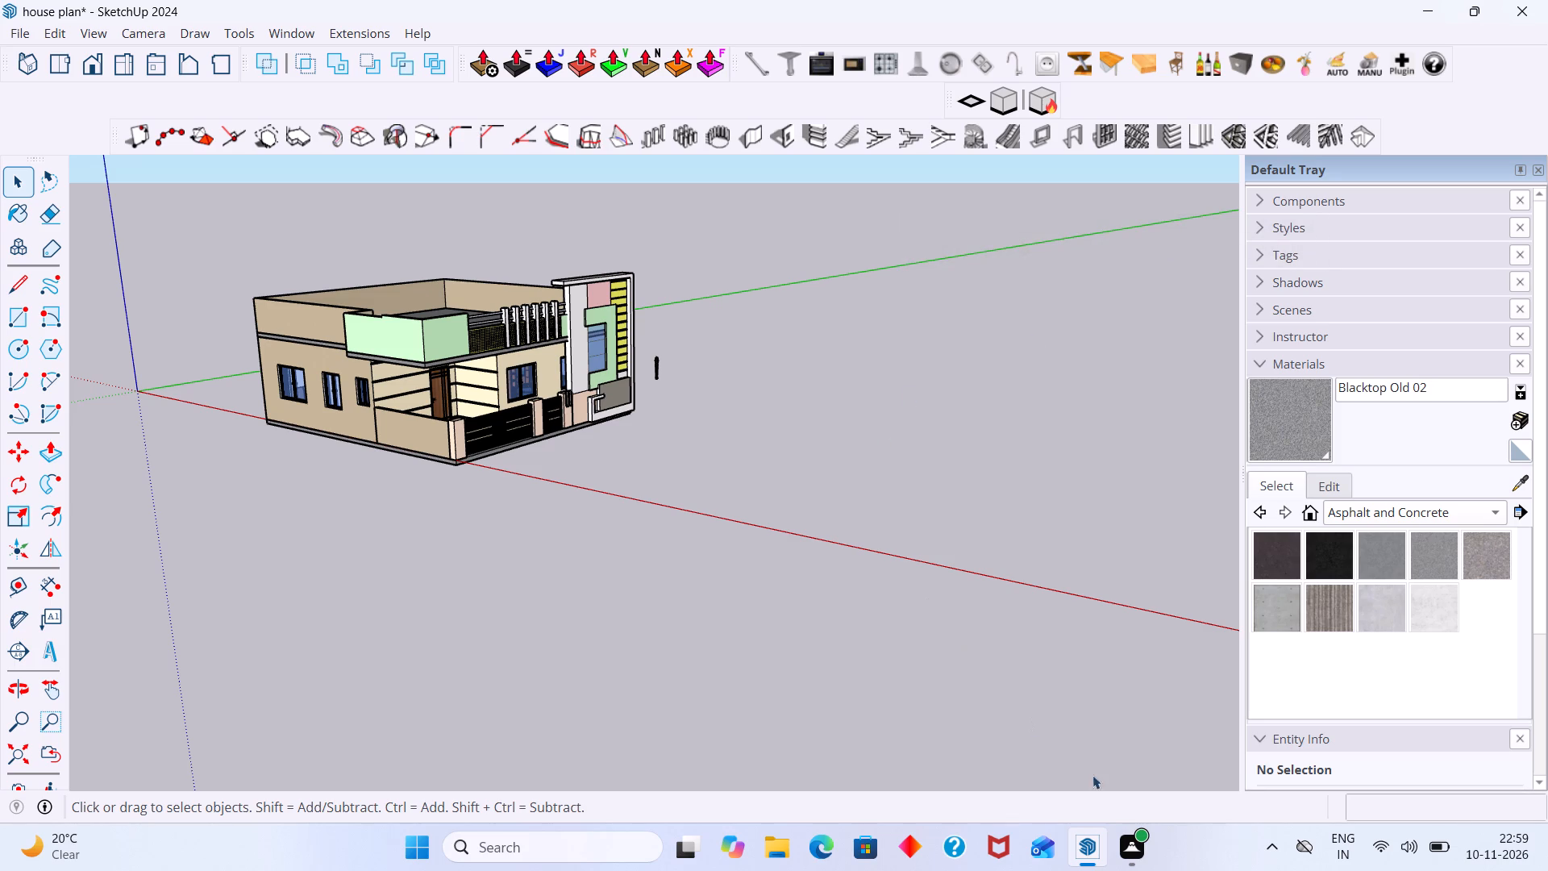
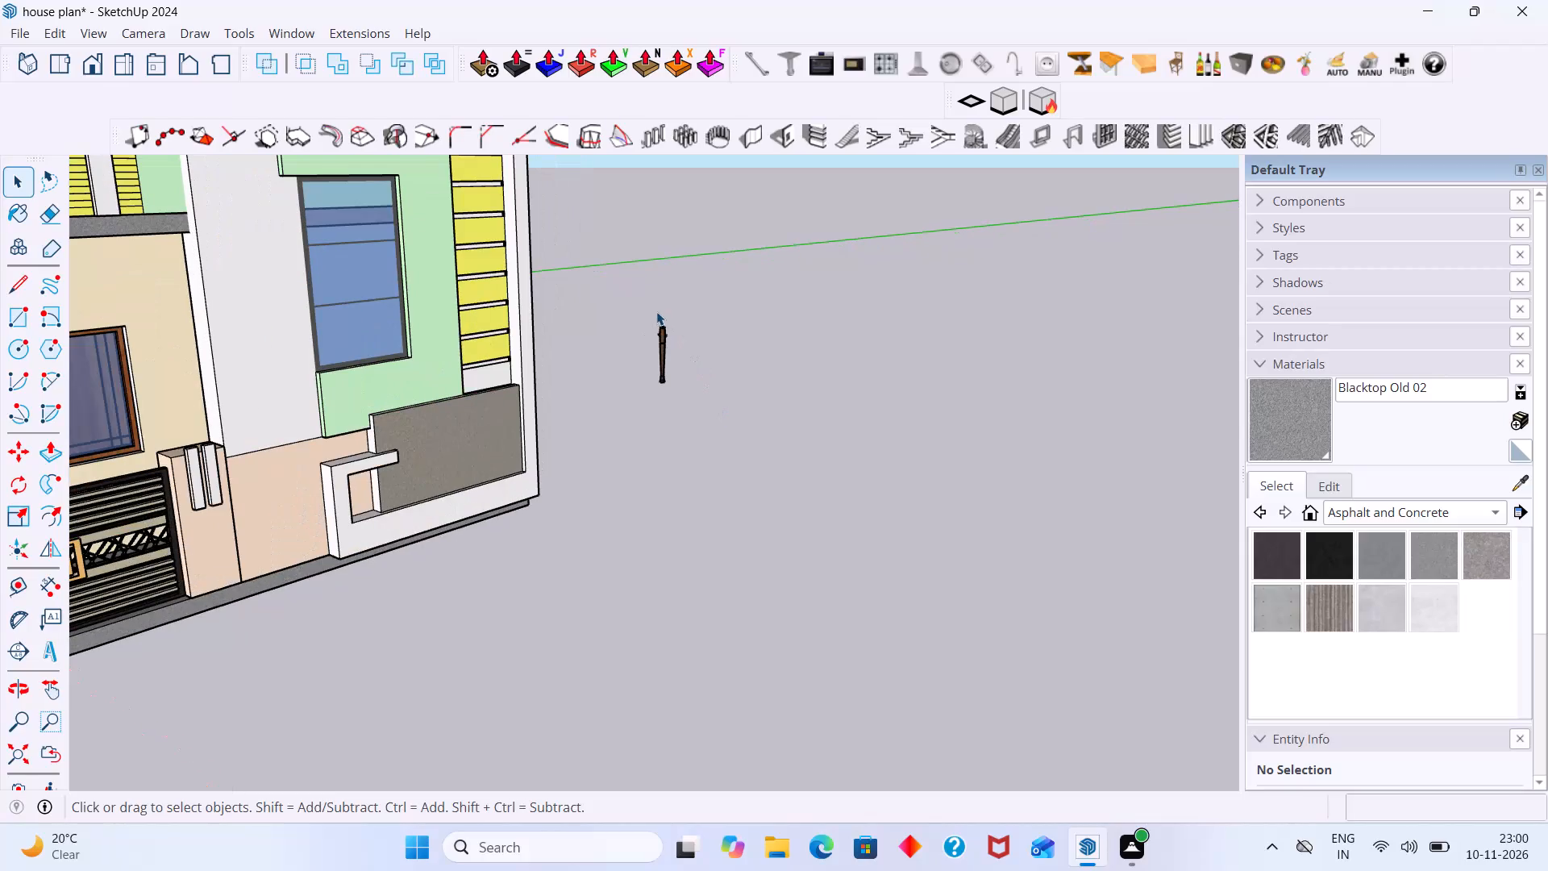
# Delete the small dark post standing alone on the ground beside the house.
pyautogui.click(662, 323)
pyautogui.click(670, 341)
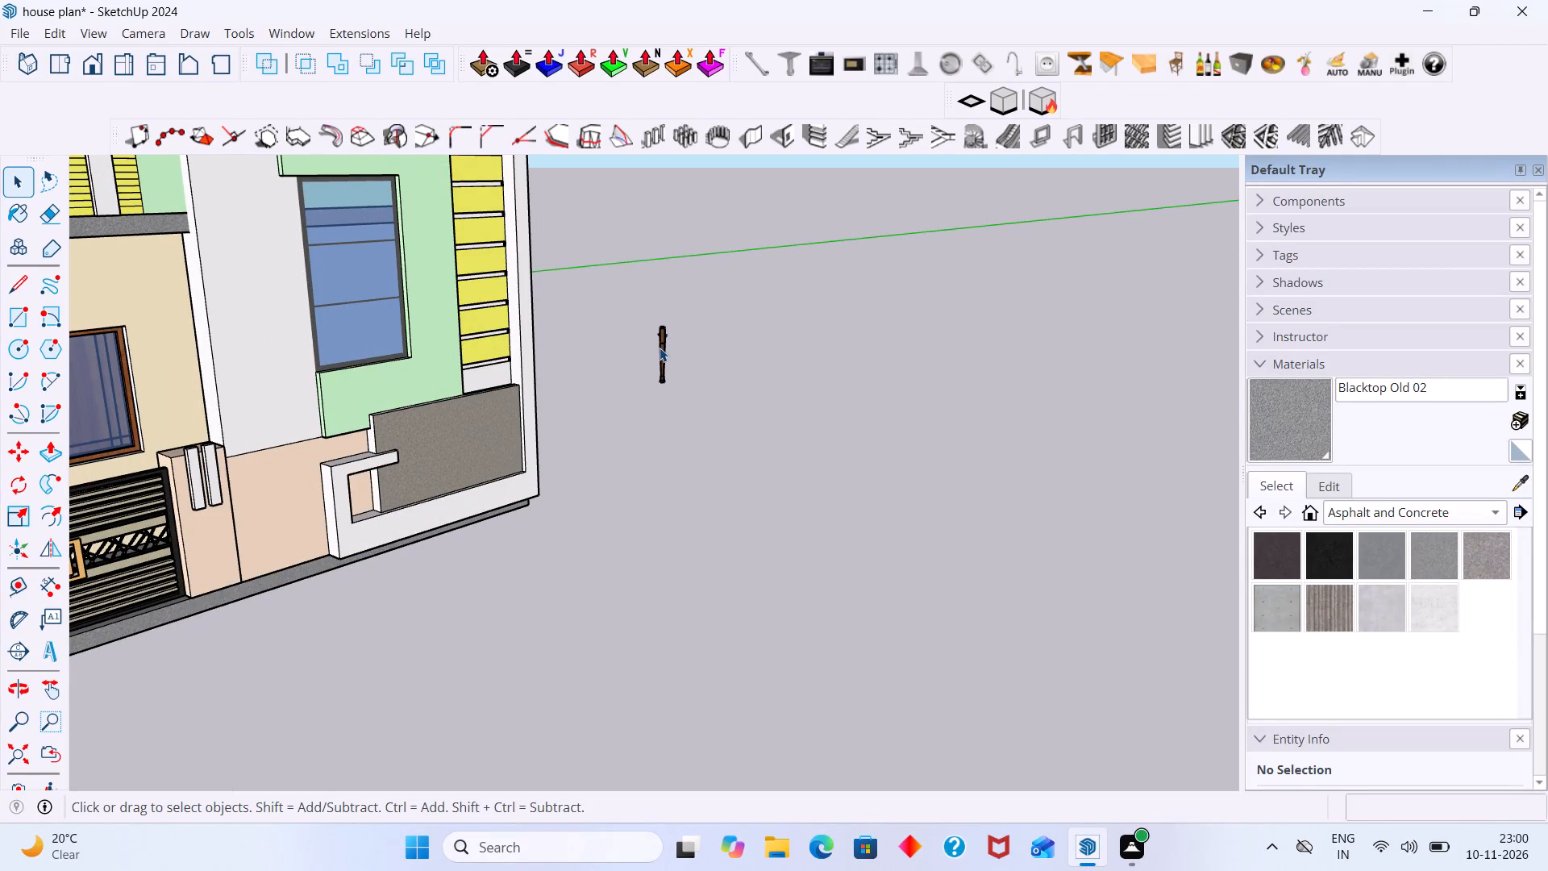
pyautogui.click(660, 348)
pyautogui.press('Delete')
pyautogui.click(726, 358)
# Save the current house plan model with the whole house in view.
pyautogui.scroll(-11, 673, 342)
pyautogui.click(22, 29)
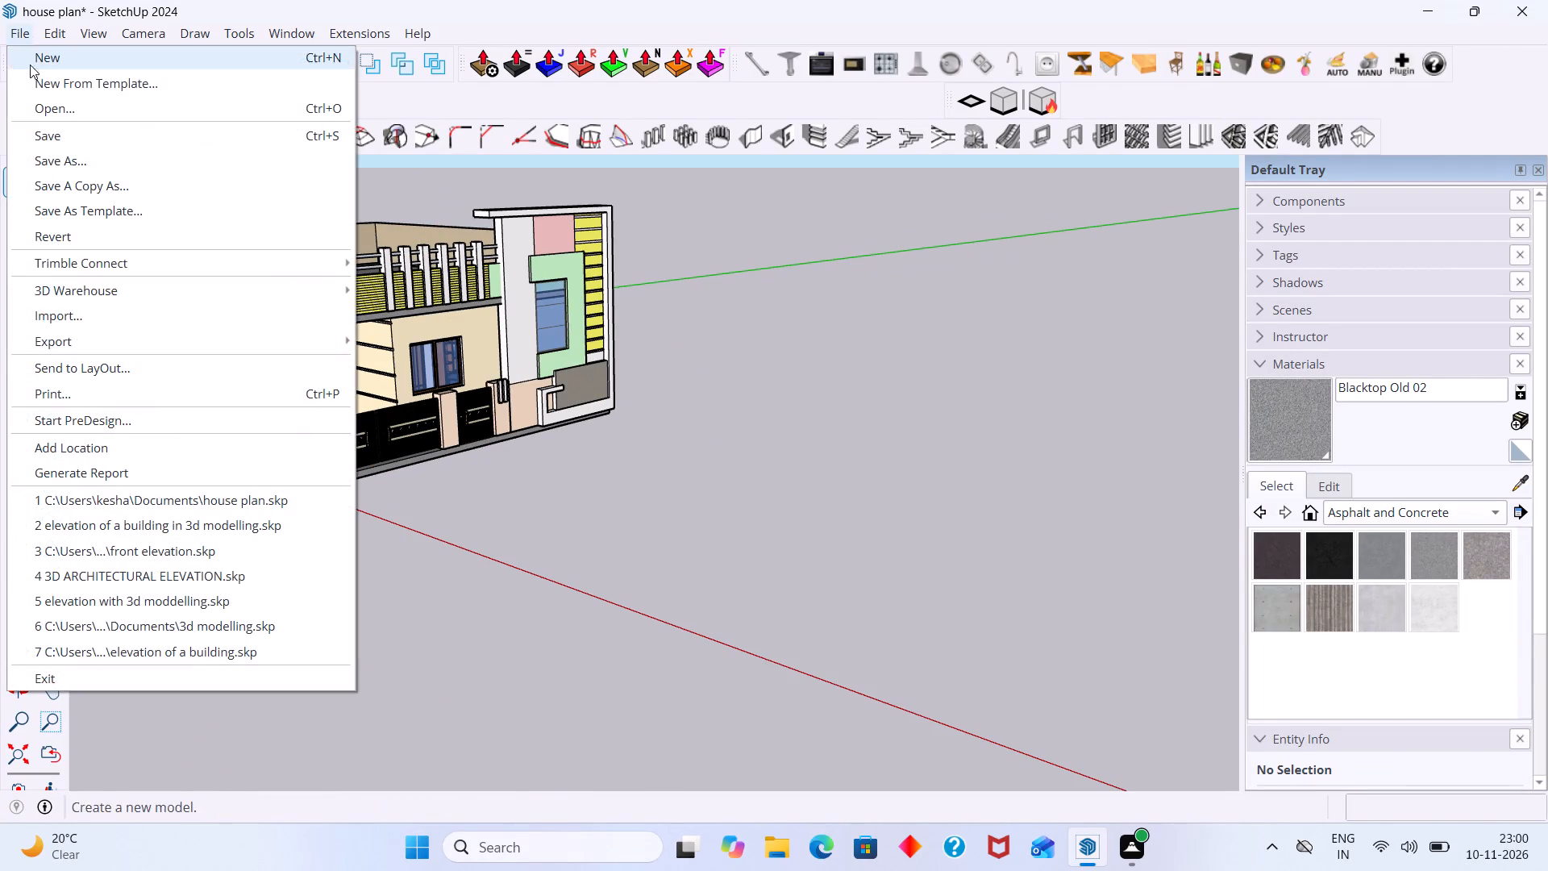
pyautogui.click(73, 137)
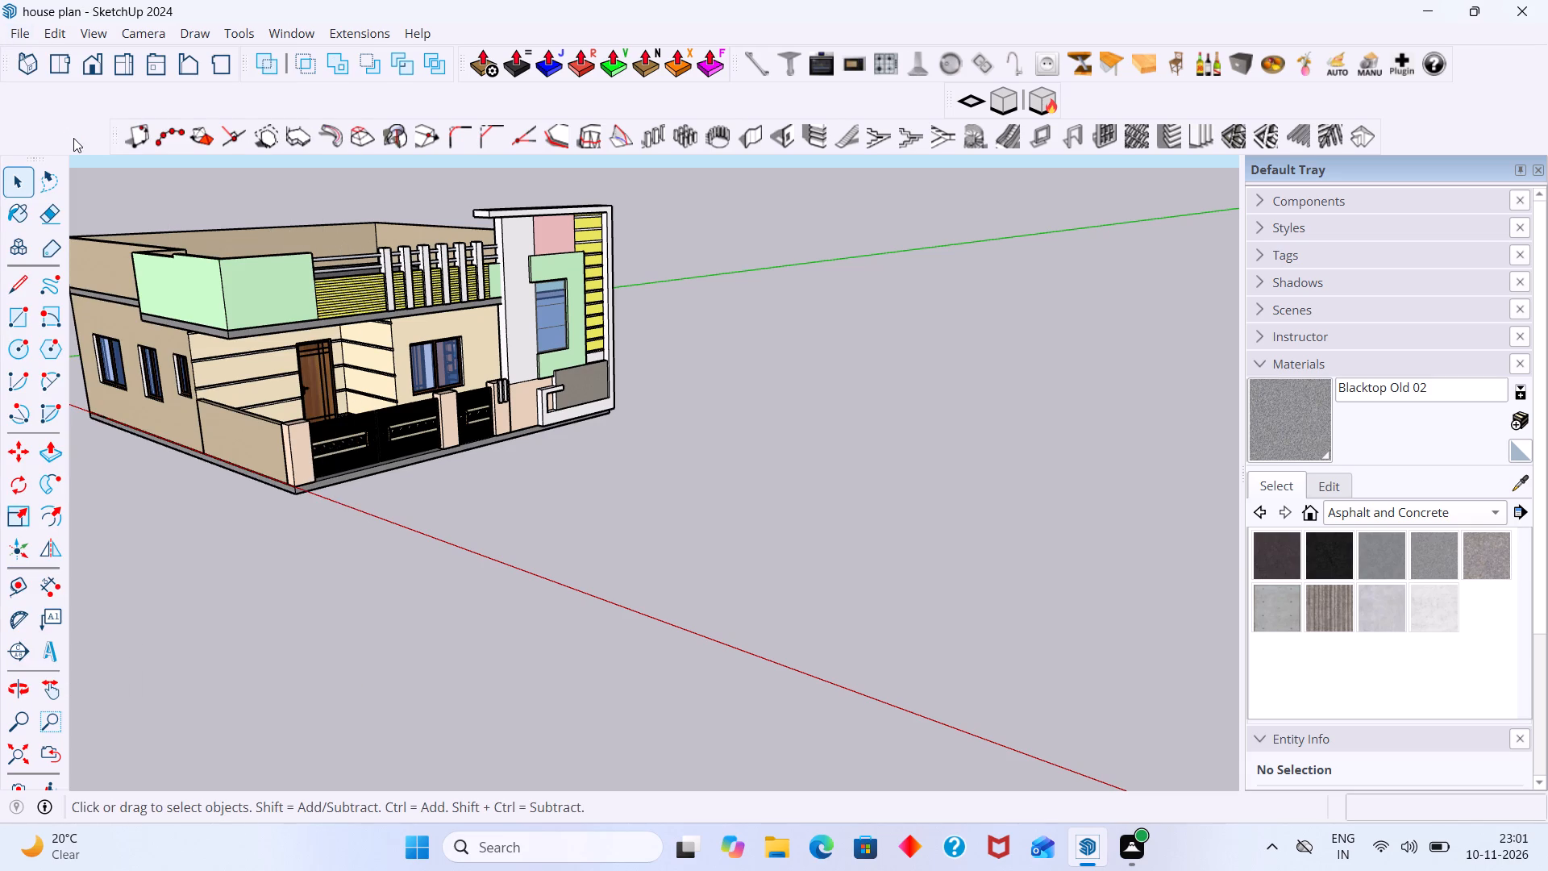
# Save the model as "house plan" in SketchUp Models (*.skp) format in the Documents folder, replacing the existing file.
pyautogui.click(16, 30)
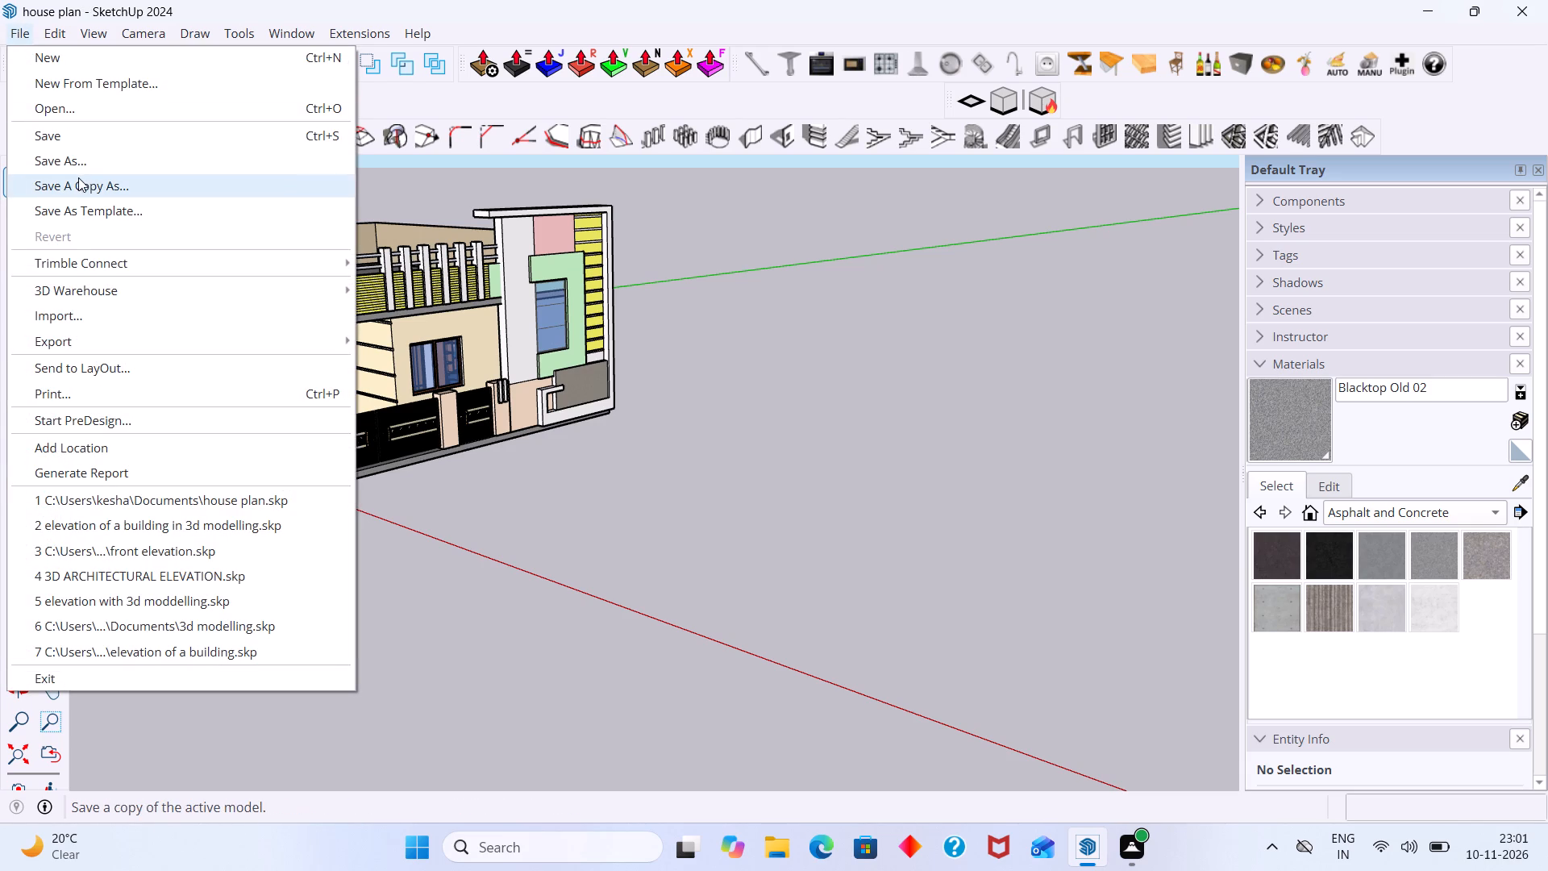
pyautogui.click(81, 162)
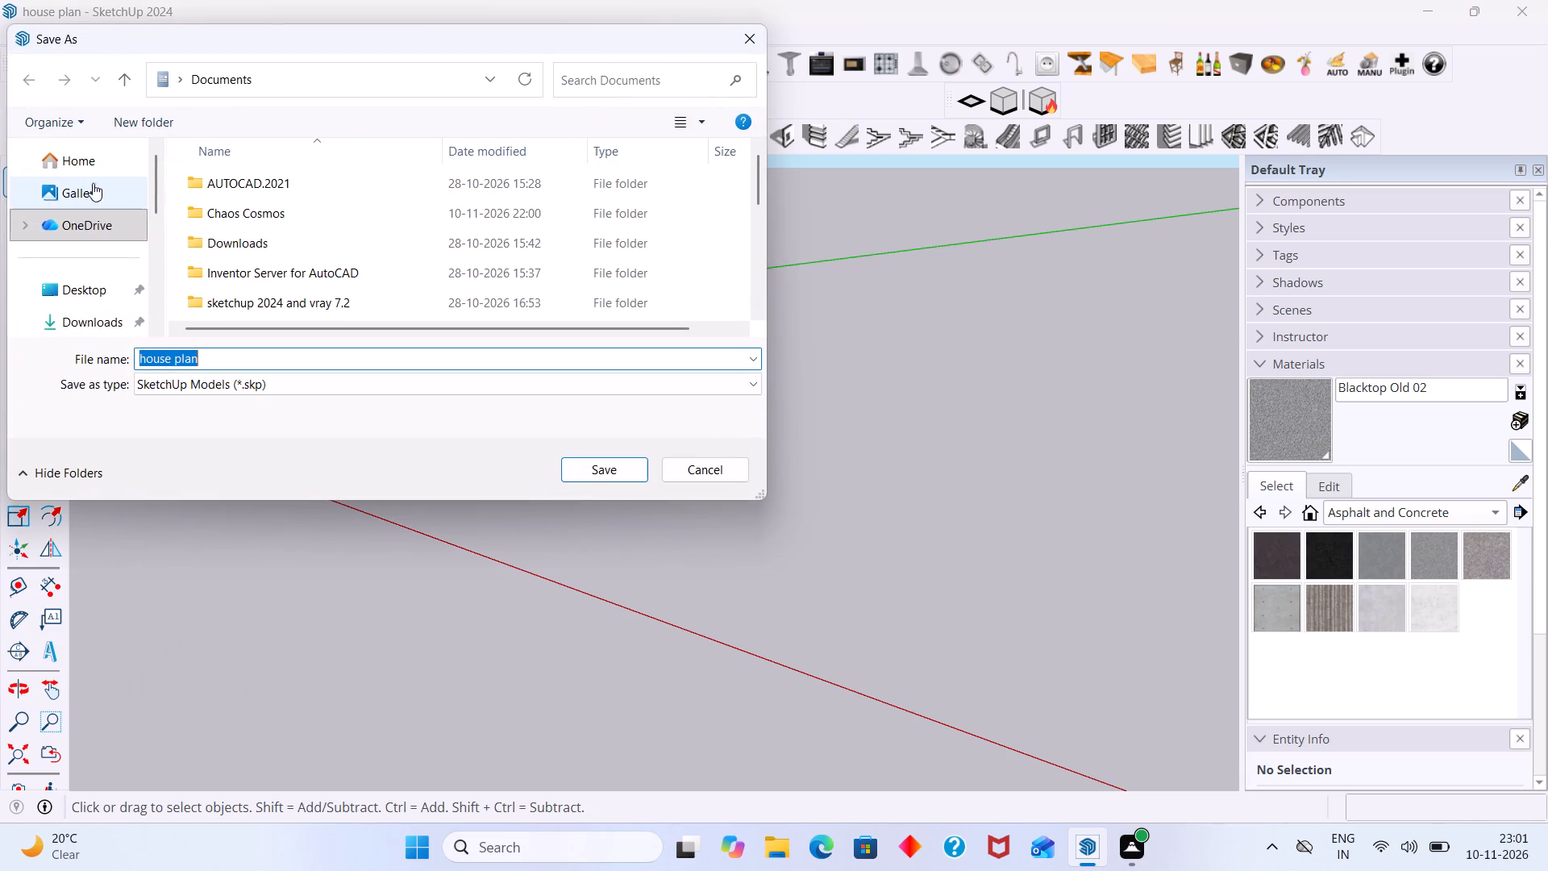
pyautogui.scroll(-3, 102, 326)
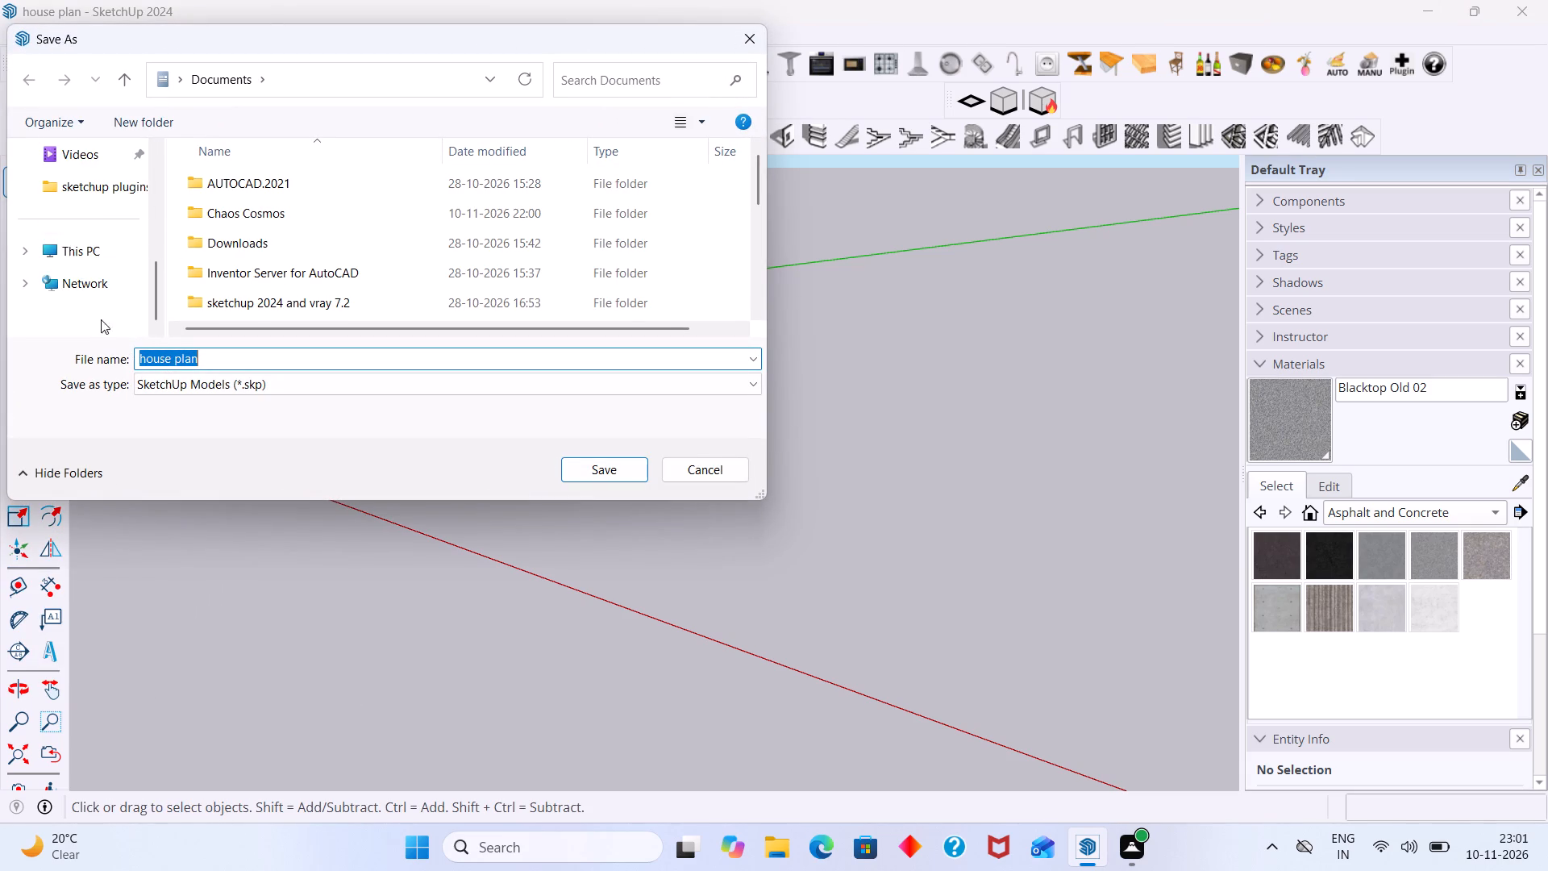
pyautogui.scroll(1, 85, 187)
pyautogui.click(89, 151)
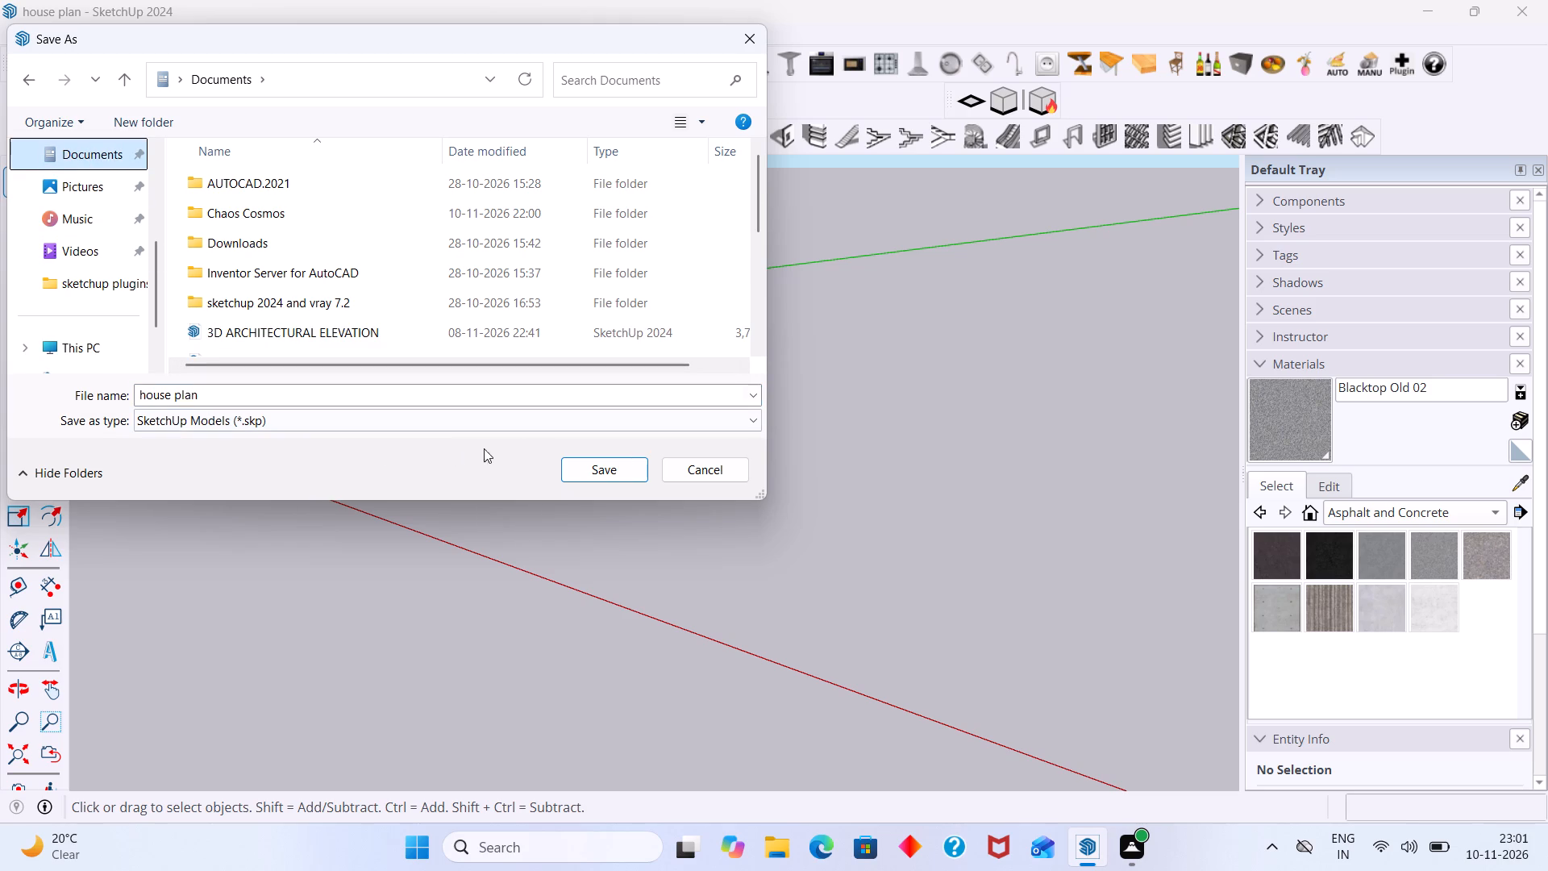
pyautogui.click(606, 465)
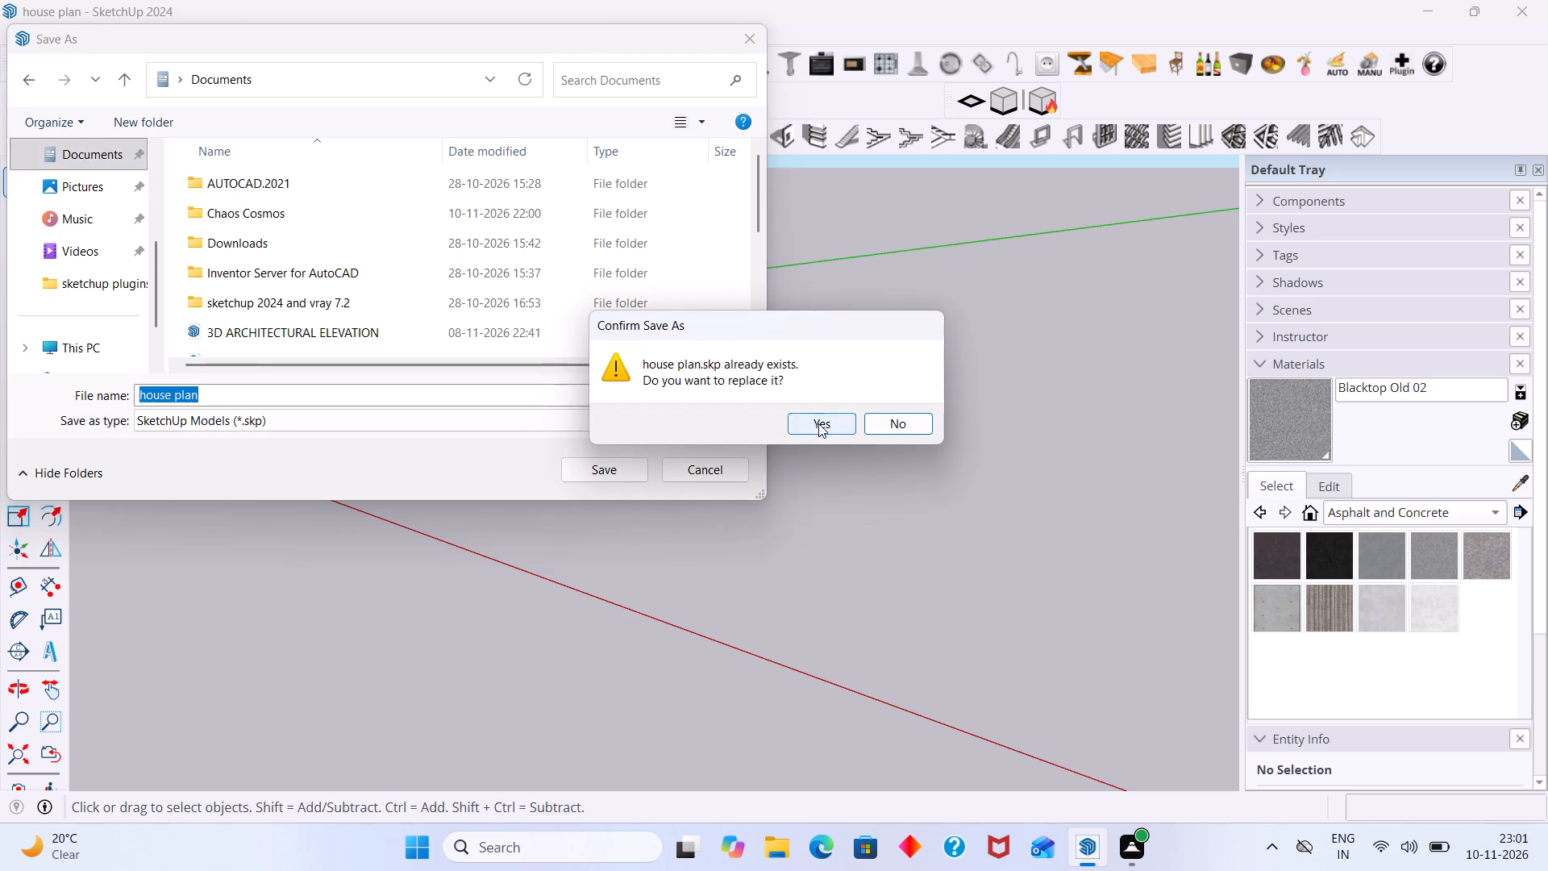
pyautogui.click(831, 423)
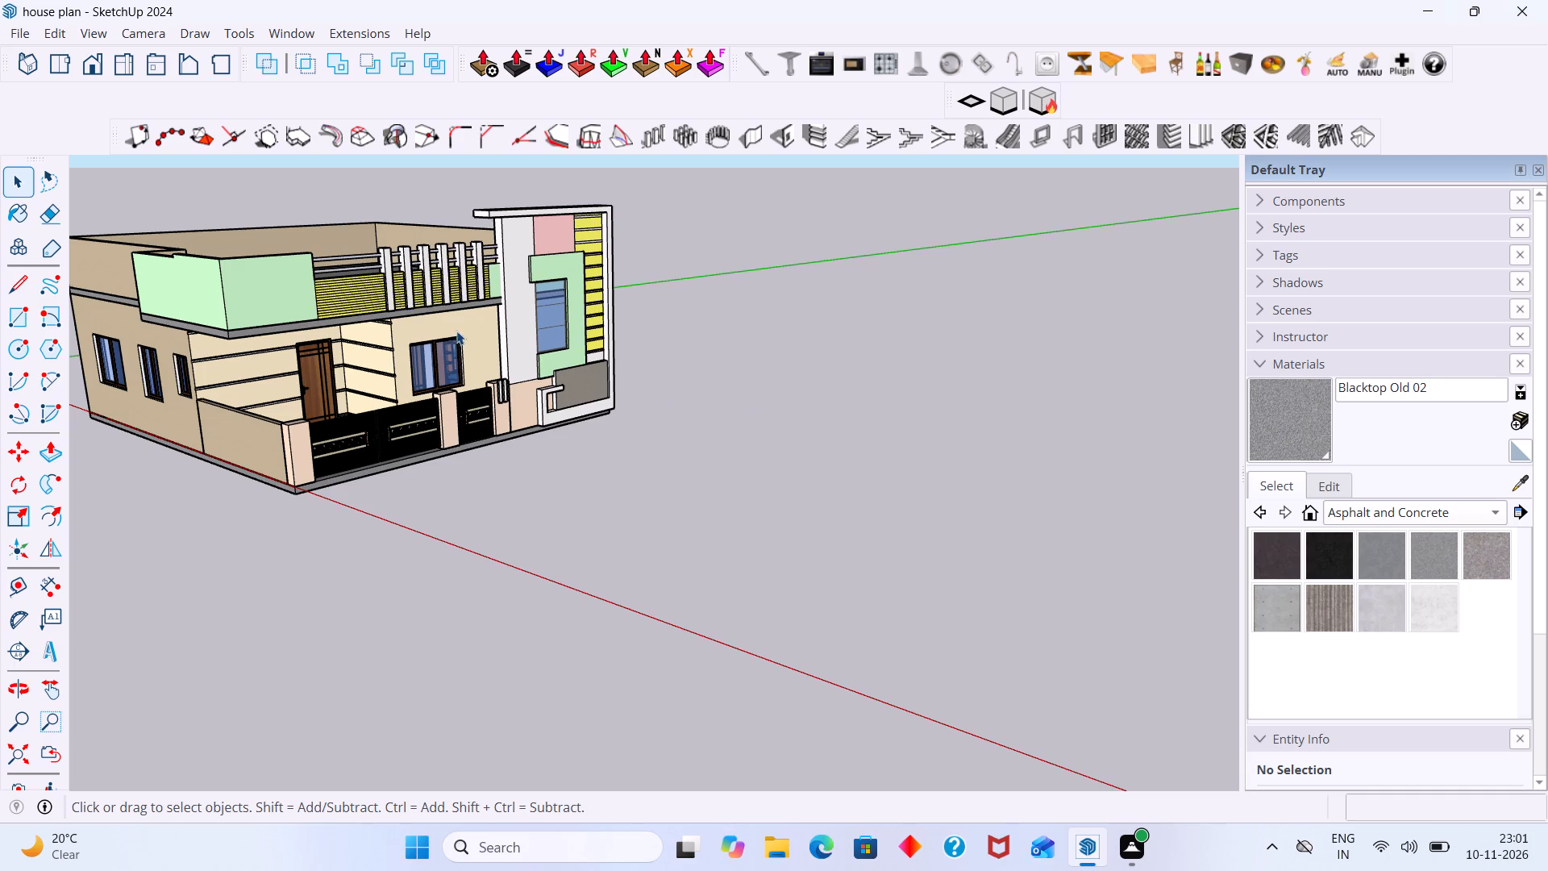
# Export the current house view as a 2D graphic PDF named "house plan" in the Documents folder.
pyautogui.click(22, 32)
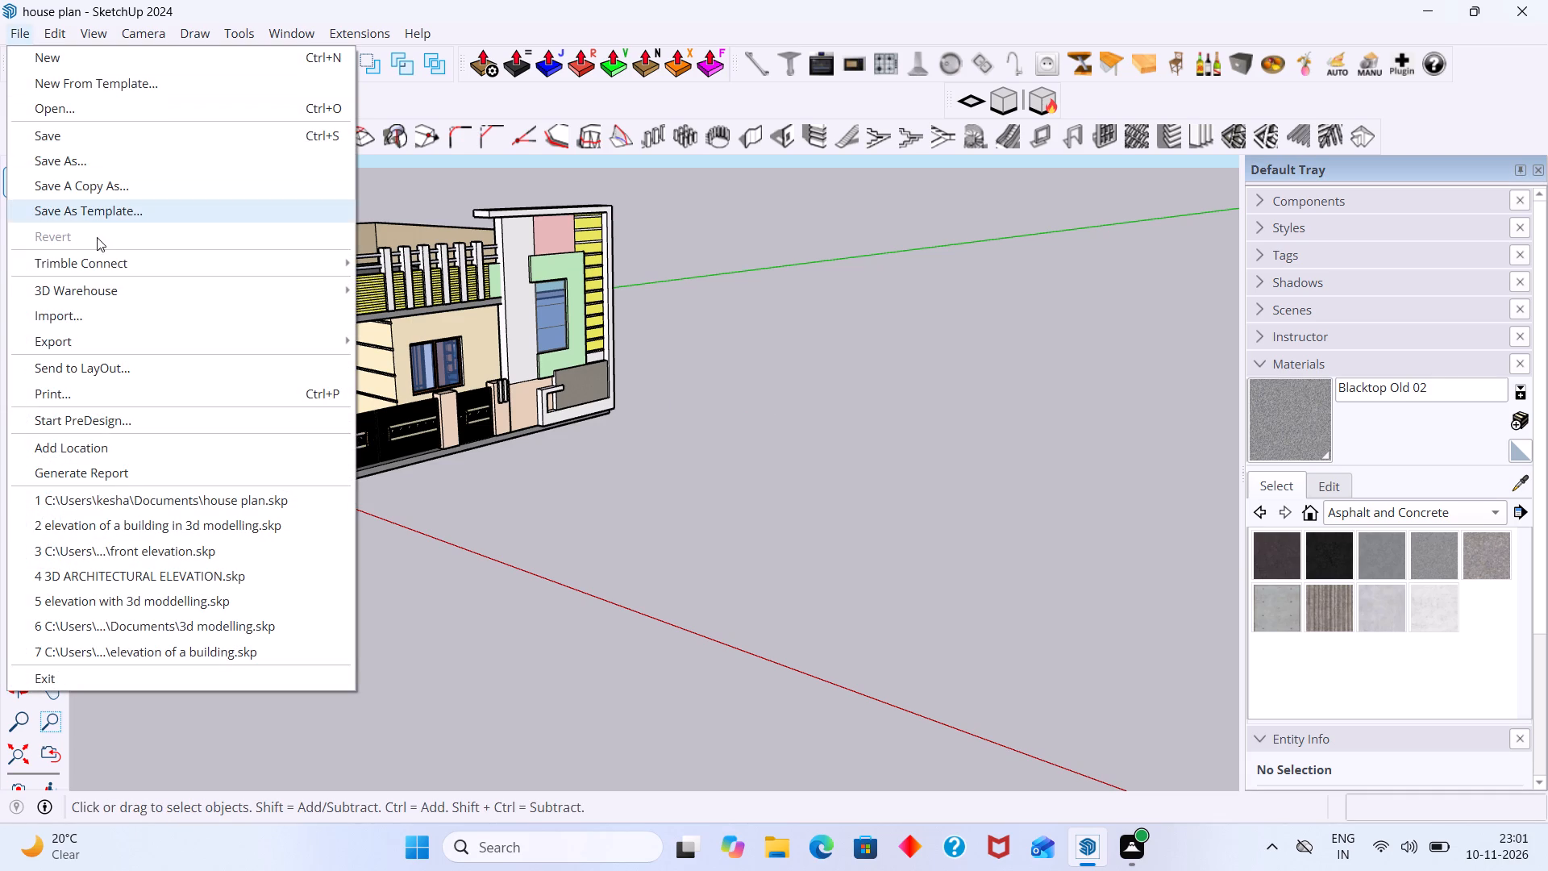
pyautogui.click(82, 339)
pyautogui.click(398, 369)
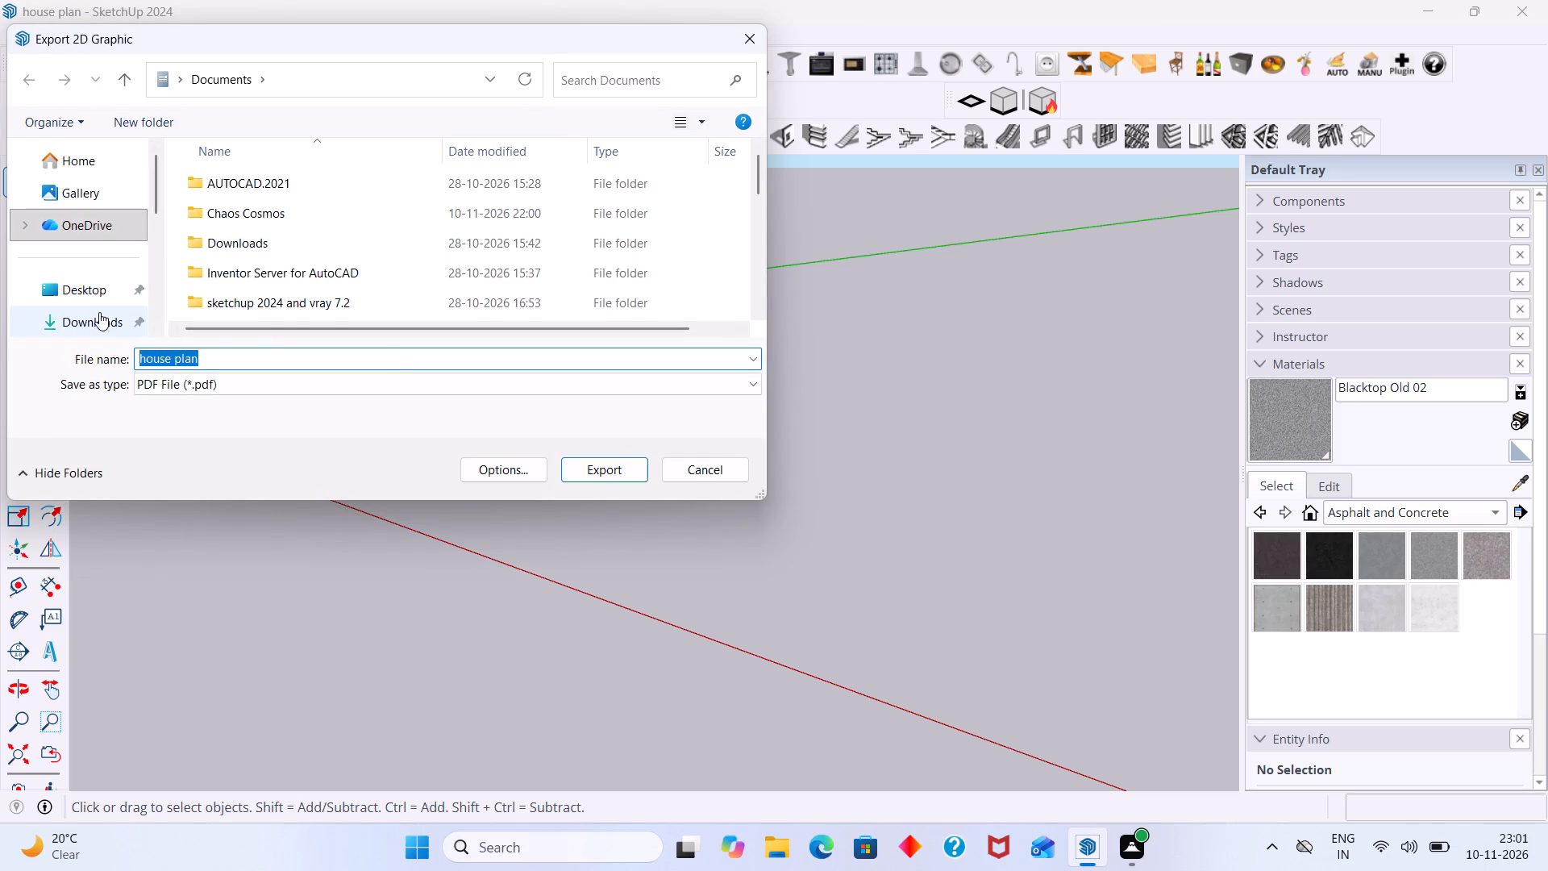
pyautogui.scroll(-1, 98, 323)
pyautogui.click(98, 258)
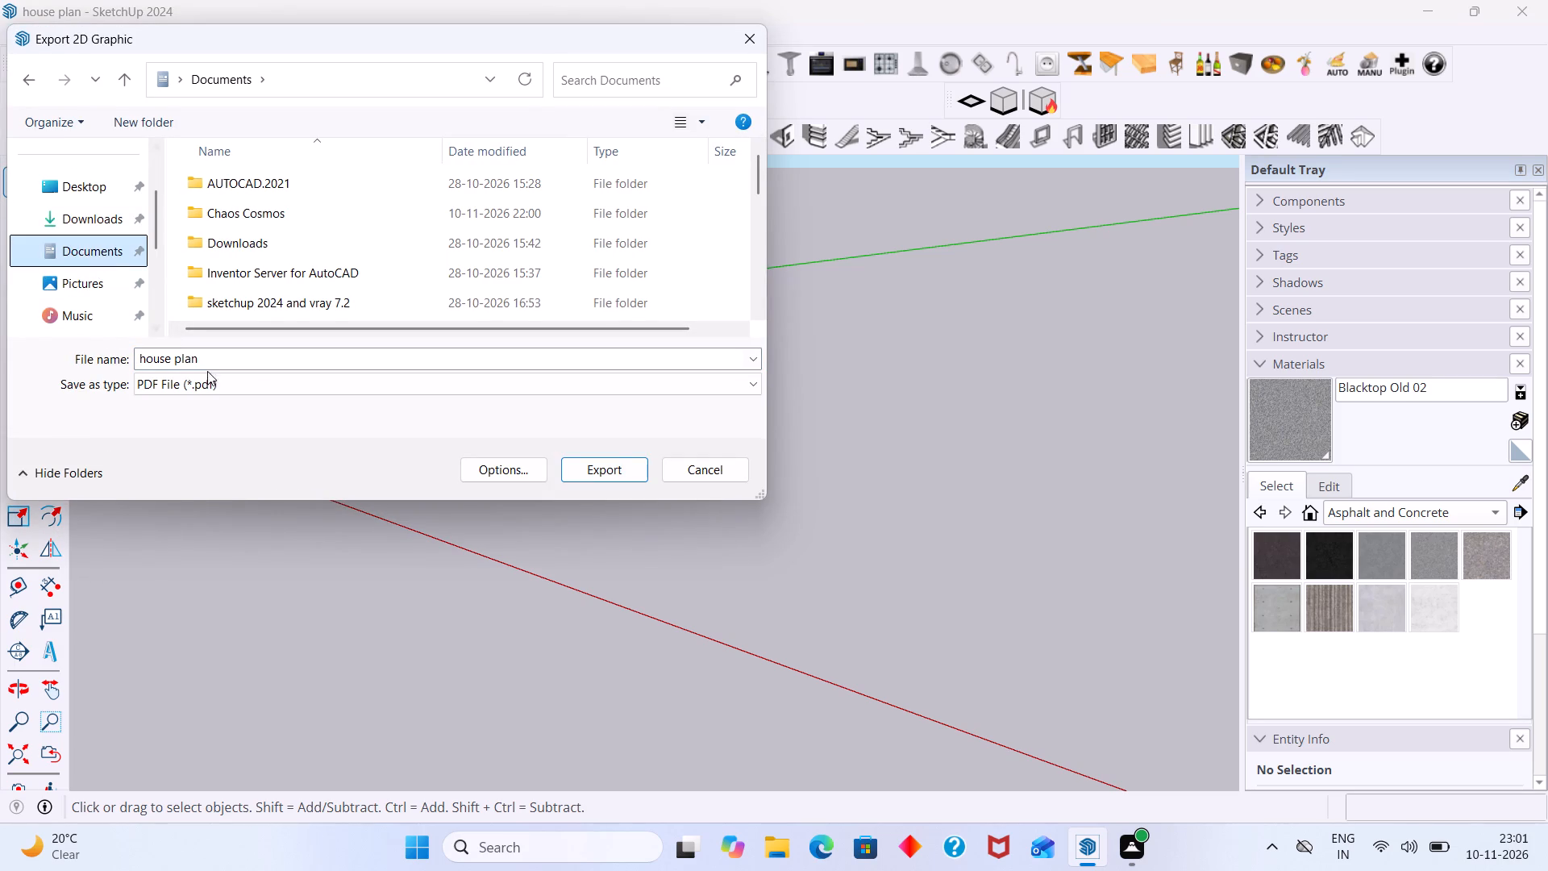
pyautogui.click(586, 473)
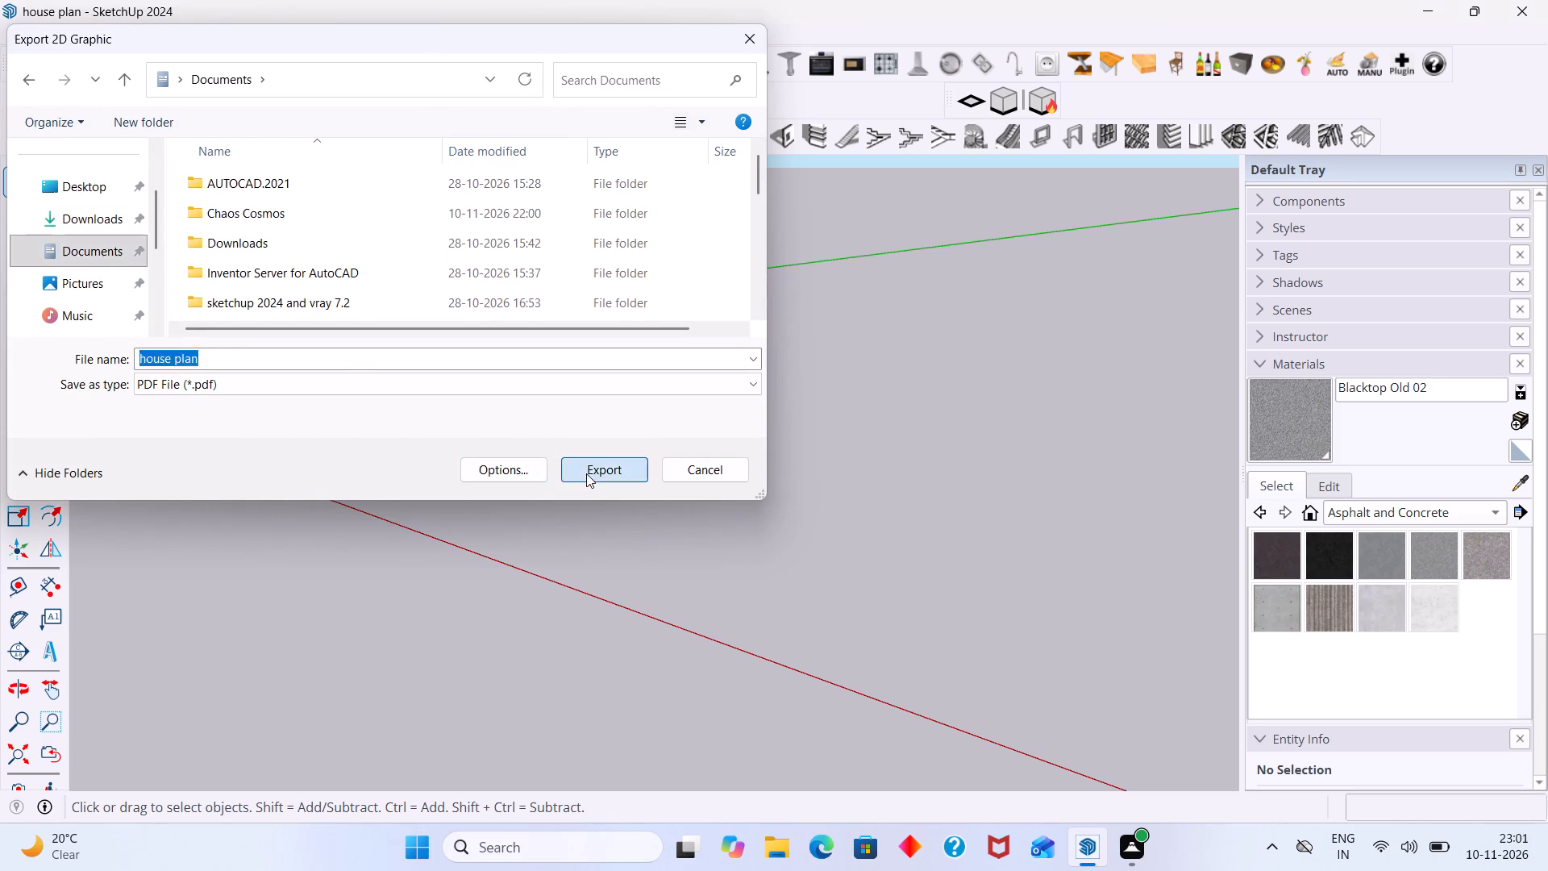